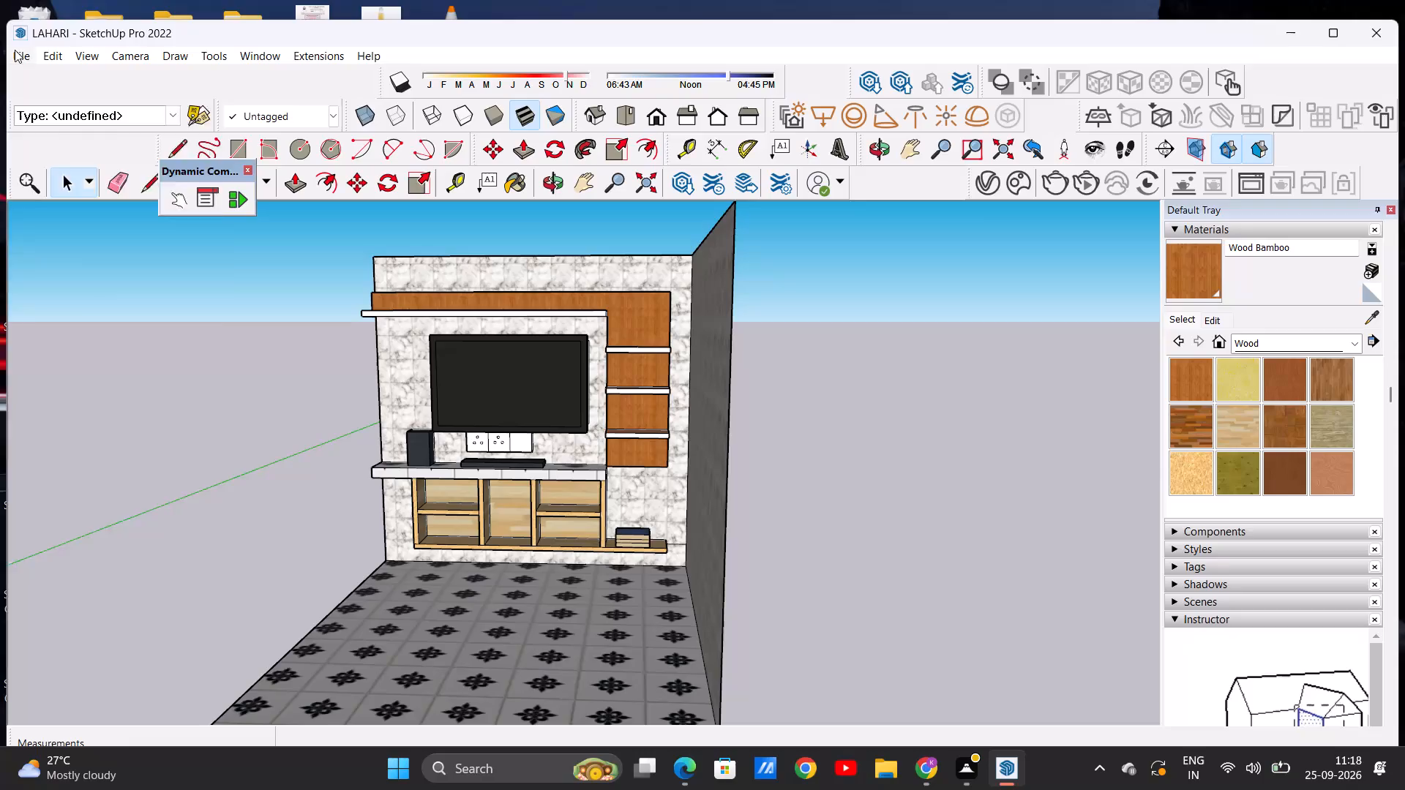
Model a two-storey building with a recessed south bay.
Start a new, empty model.
{"action": "left_click", "coordinate": [15, 50]}
{"action": "left_click", "coordinate": [35, 67]}
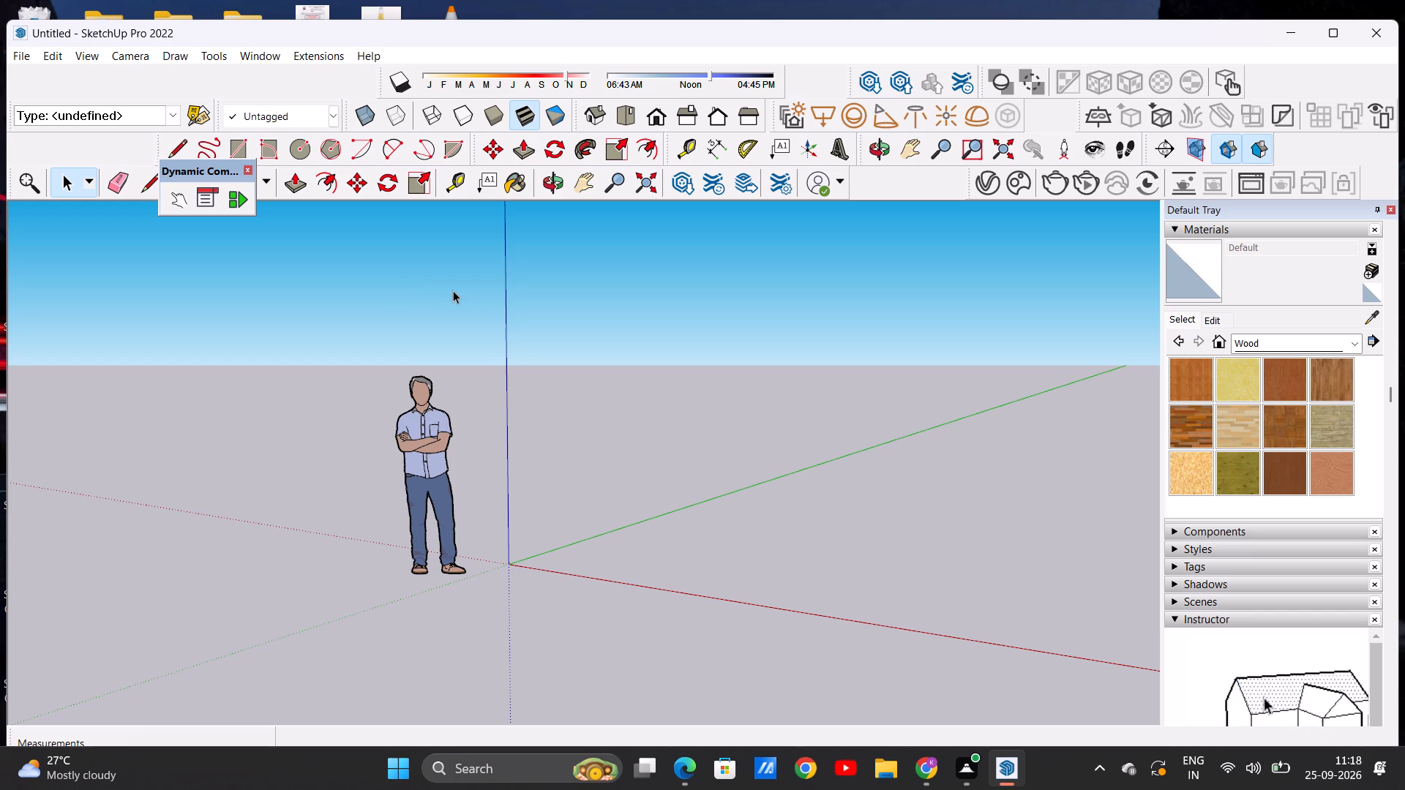
In top view, draw a rectangle about 12' 3" by 7' 9" on the ground between the red and green axes.
{"action": "scroll", "coordinate": [427, 276], "scroll_direction": "down", "scroll_amount": 7}
{"action": "scroll", "coordinate": [779, 385], "scroll_direction": "up", "scroll_amount": 3}
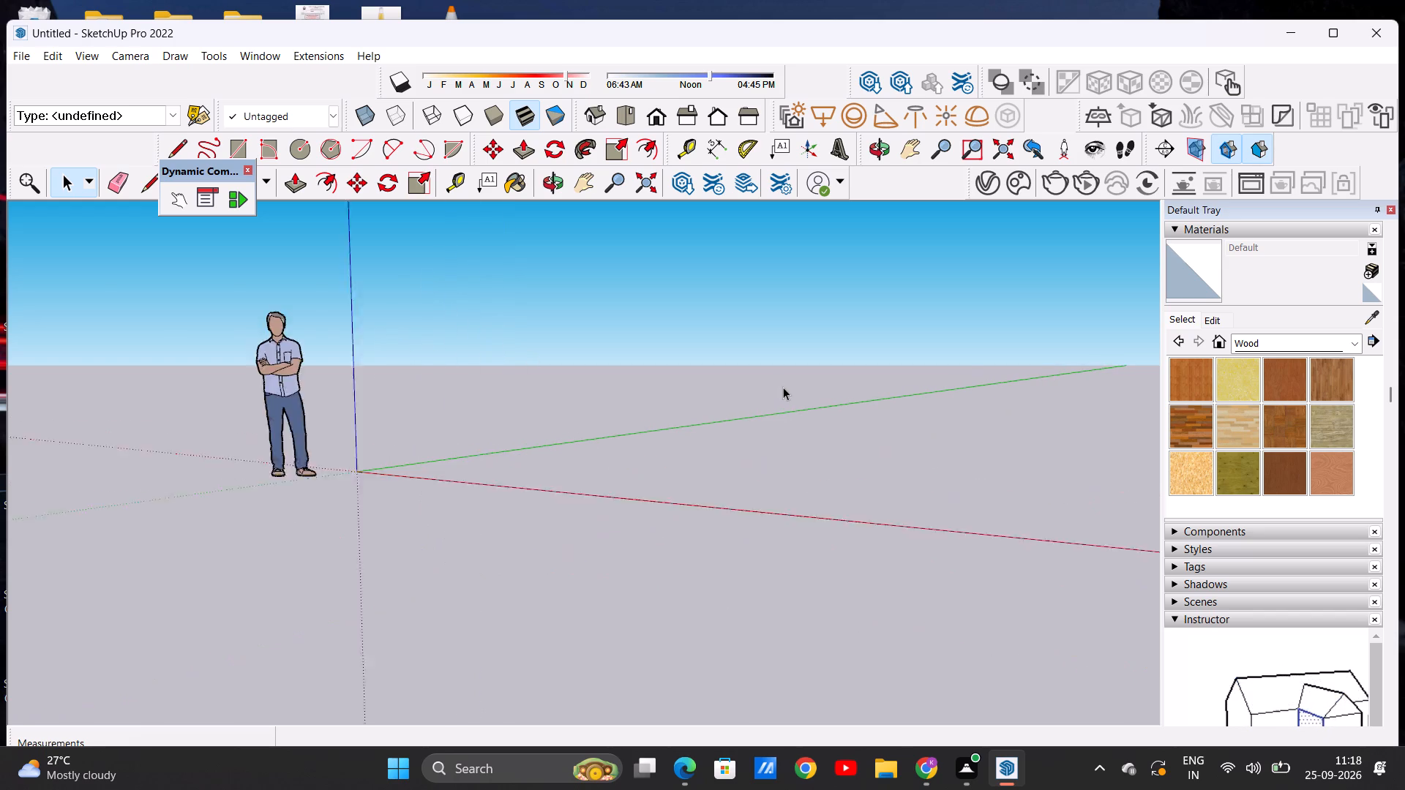
{"action": "scroll", "coordinate": [783, 387], "scroll_direction": "up", "scroll_amount": 4}
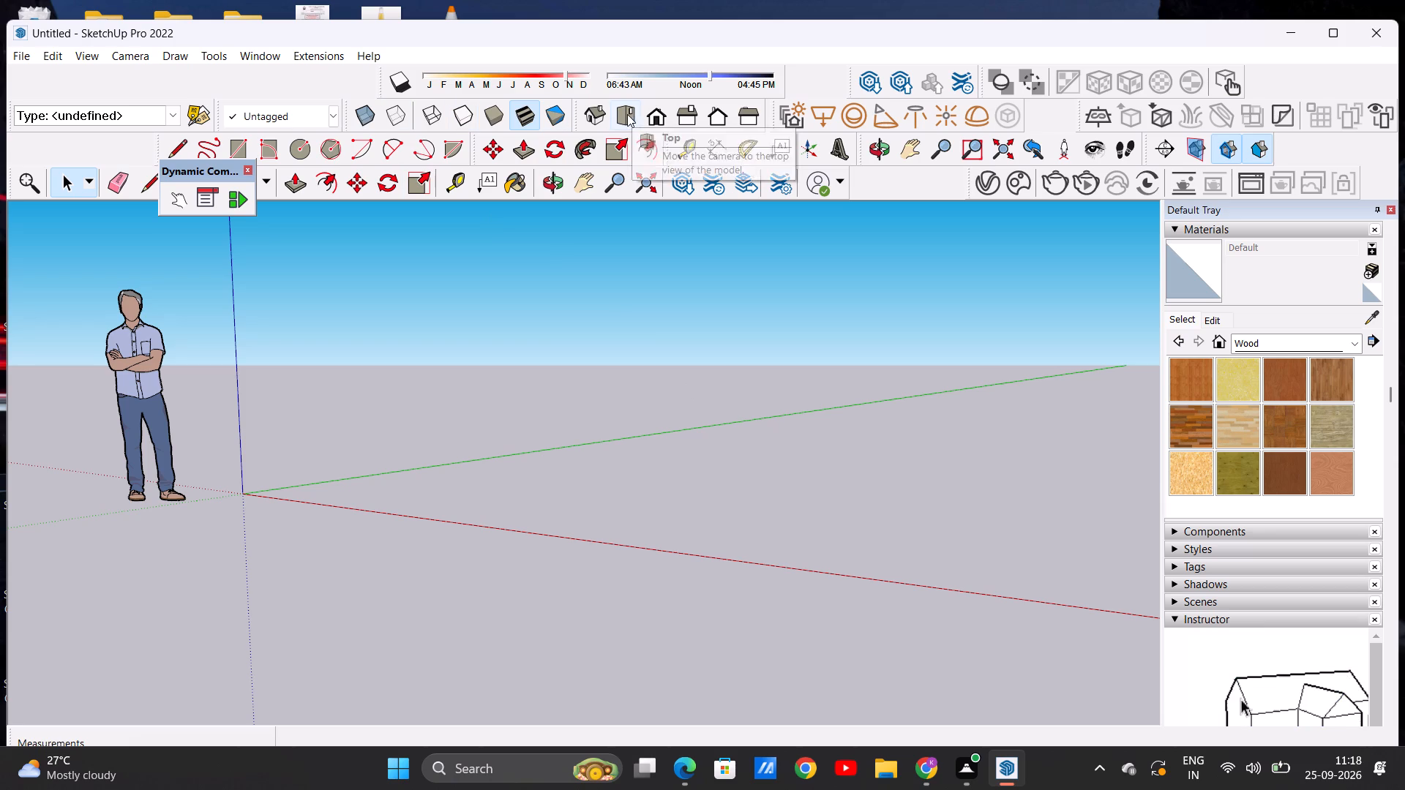
{"action": "left_click", "coordinate": [626, 114]}
{"action": "scroll", "coordinate": [891, 276], "scroll_direction": "up", "scroll_amount": 7}
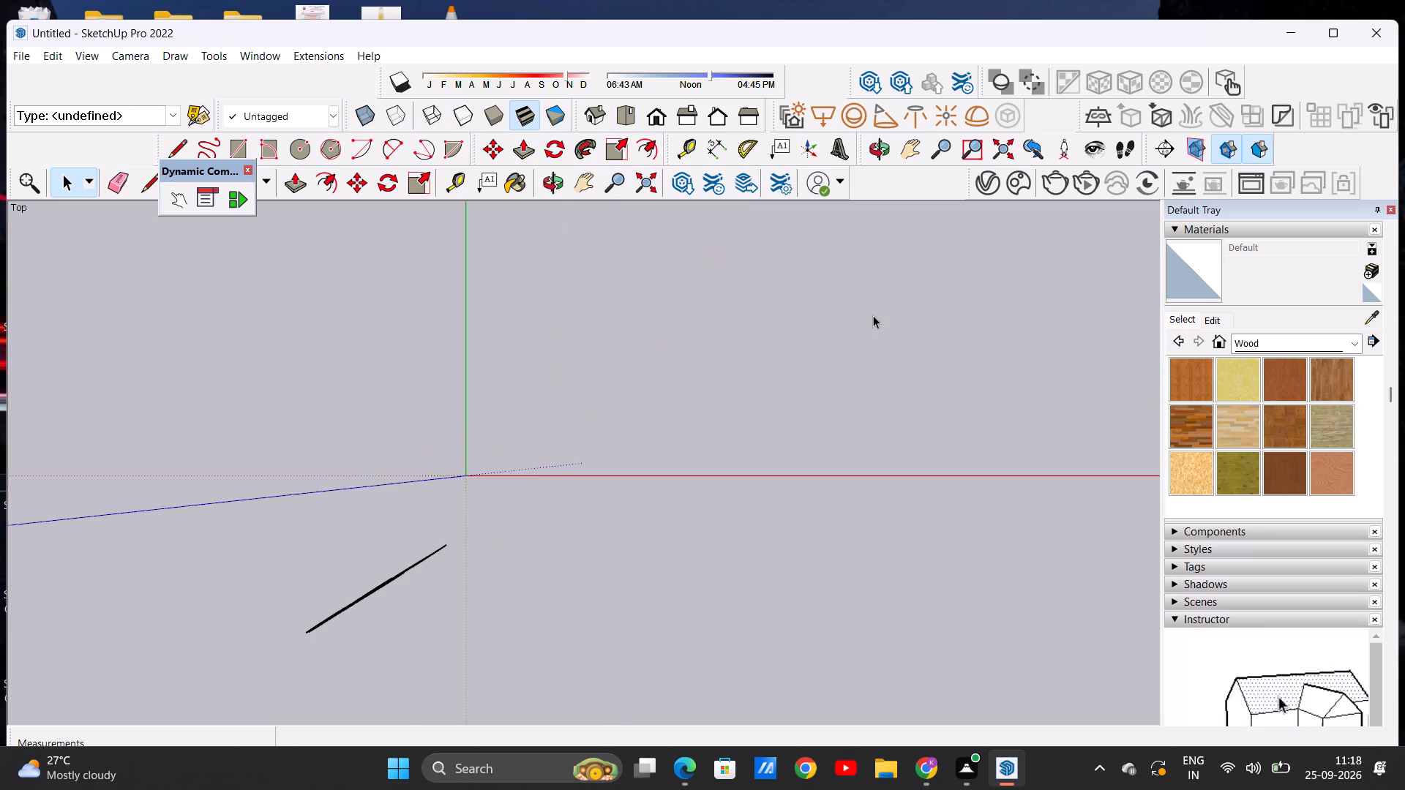
{"action": "scroll", "coordinate": [873, 315], "scroll_direction": "up", "scroll_amount": 6}
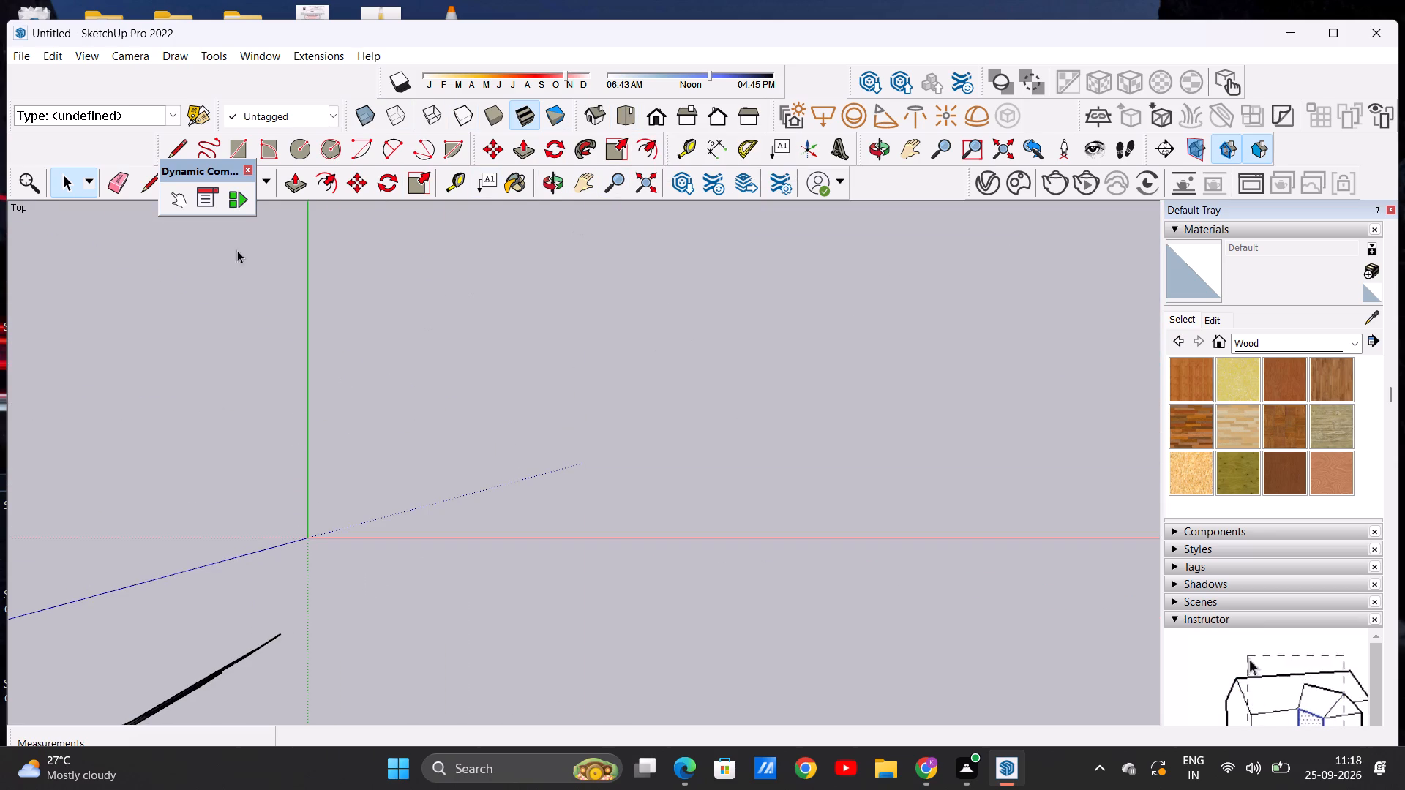
{"action": "left_click", "coordinate": [580, 180]}
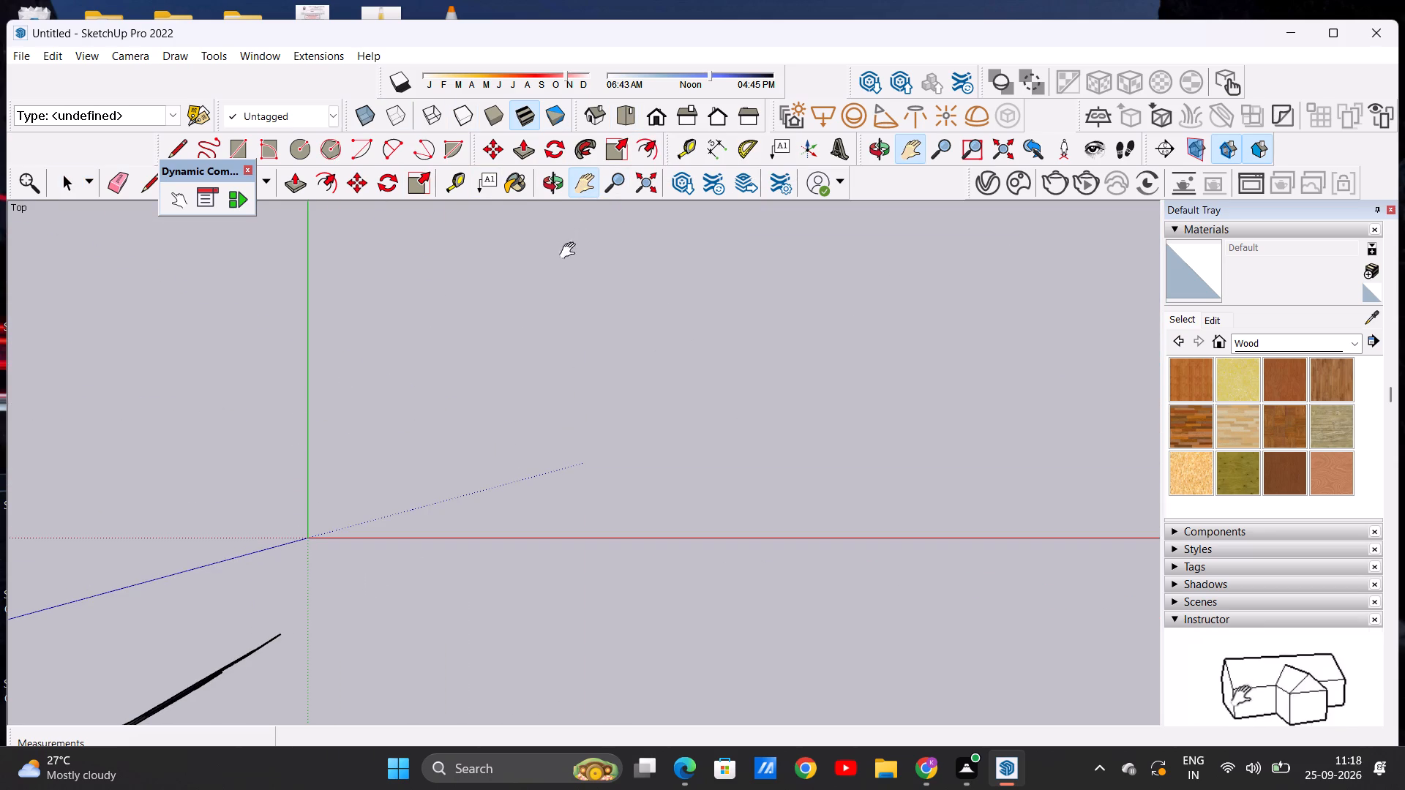
{"action": "left_click_drag", "start_coordinate": [315, 538], "coordinate": [308, 537]}
{"action": "left_click", "coordinate": [214, 568]}
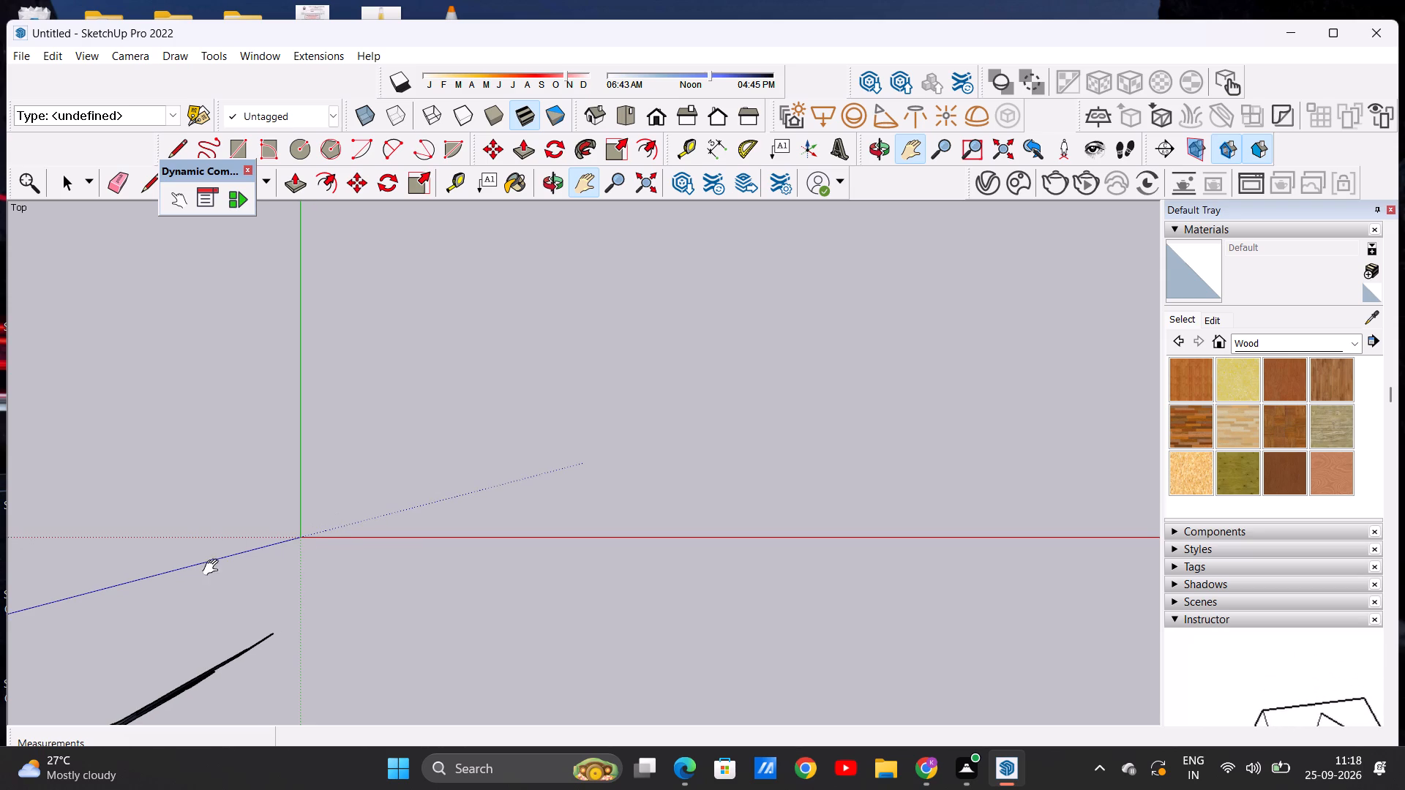
{"action": "left_click_drag", "start_coordinate": [304, 530], "coordinate": [84, 704]}
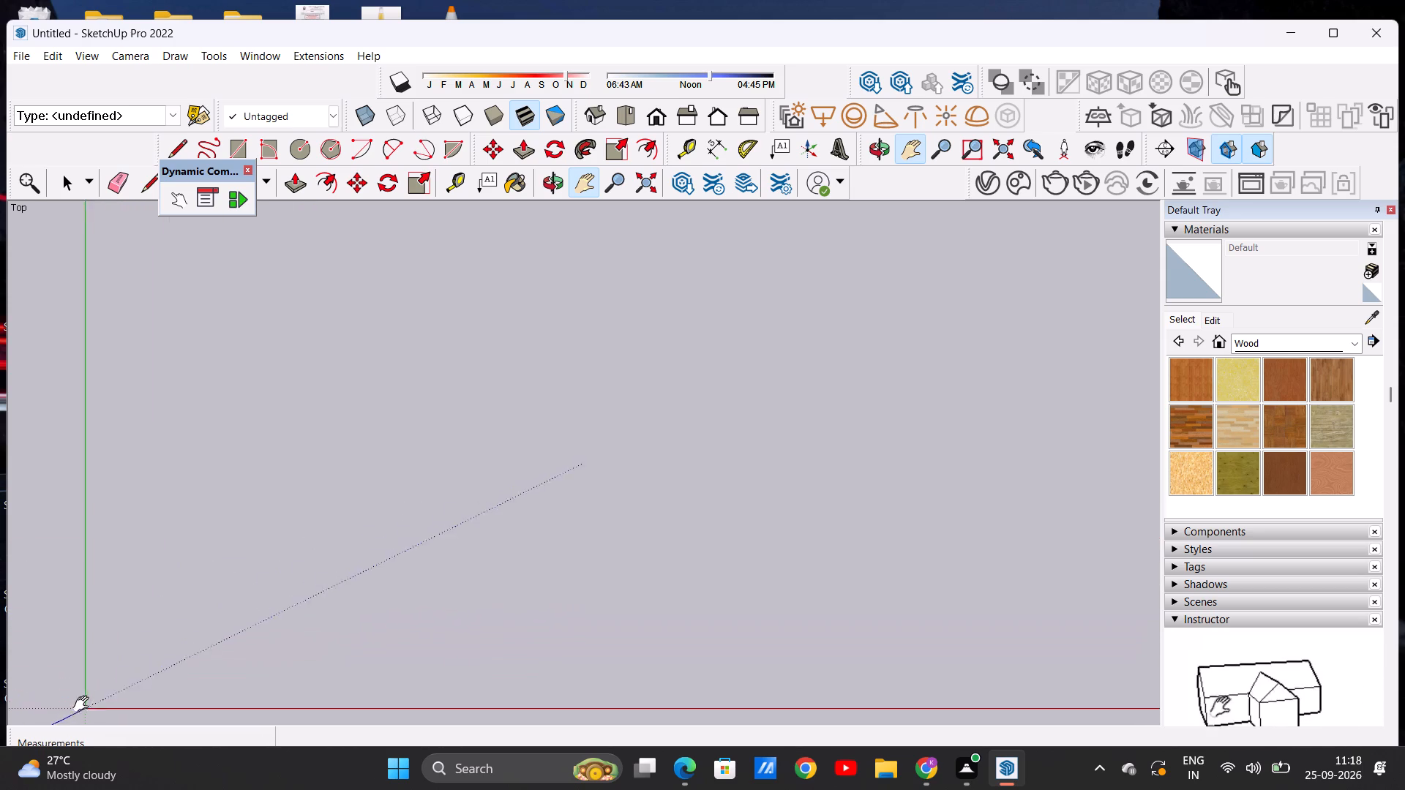
{"action": "left_click_drag", "start_coordinate": [84, 704], "coordinate": [27, 718]}
{"action": "left_click", "coordinate": [33, 712]}
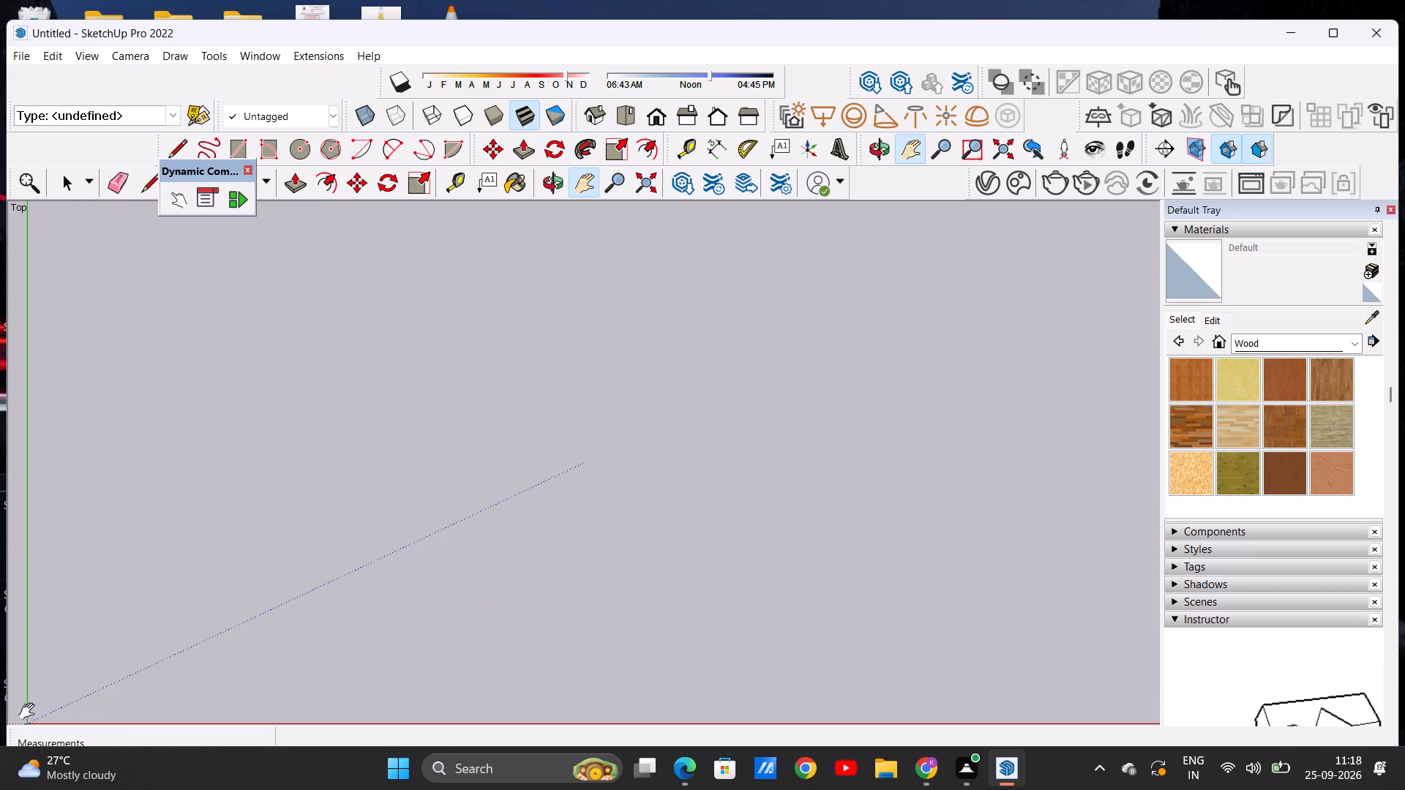
{"action": "key", "text": "space"}
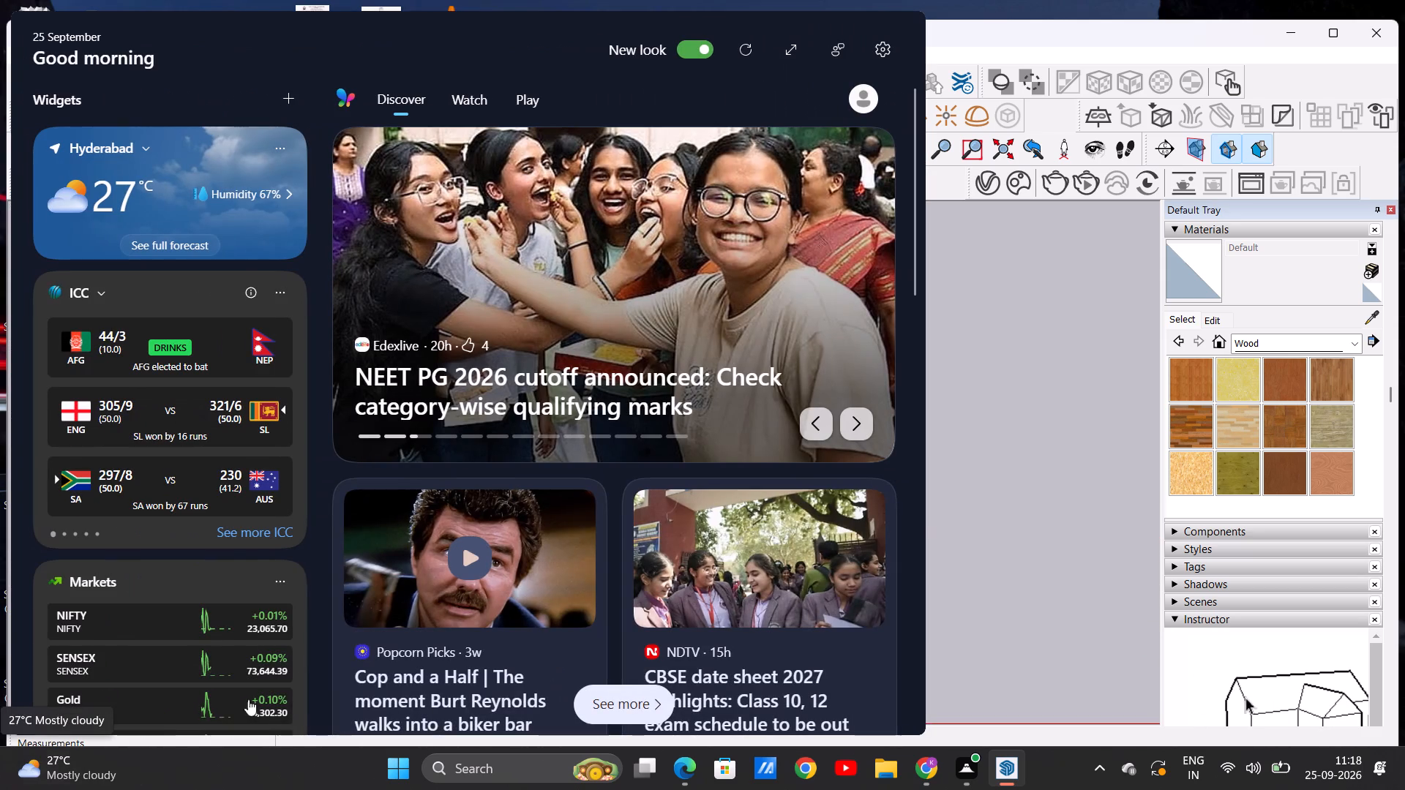
{"action": "left_click", "coordinate": [979, 516]}
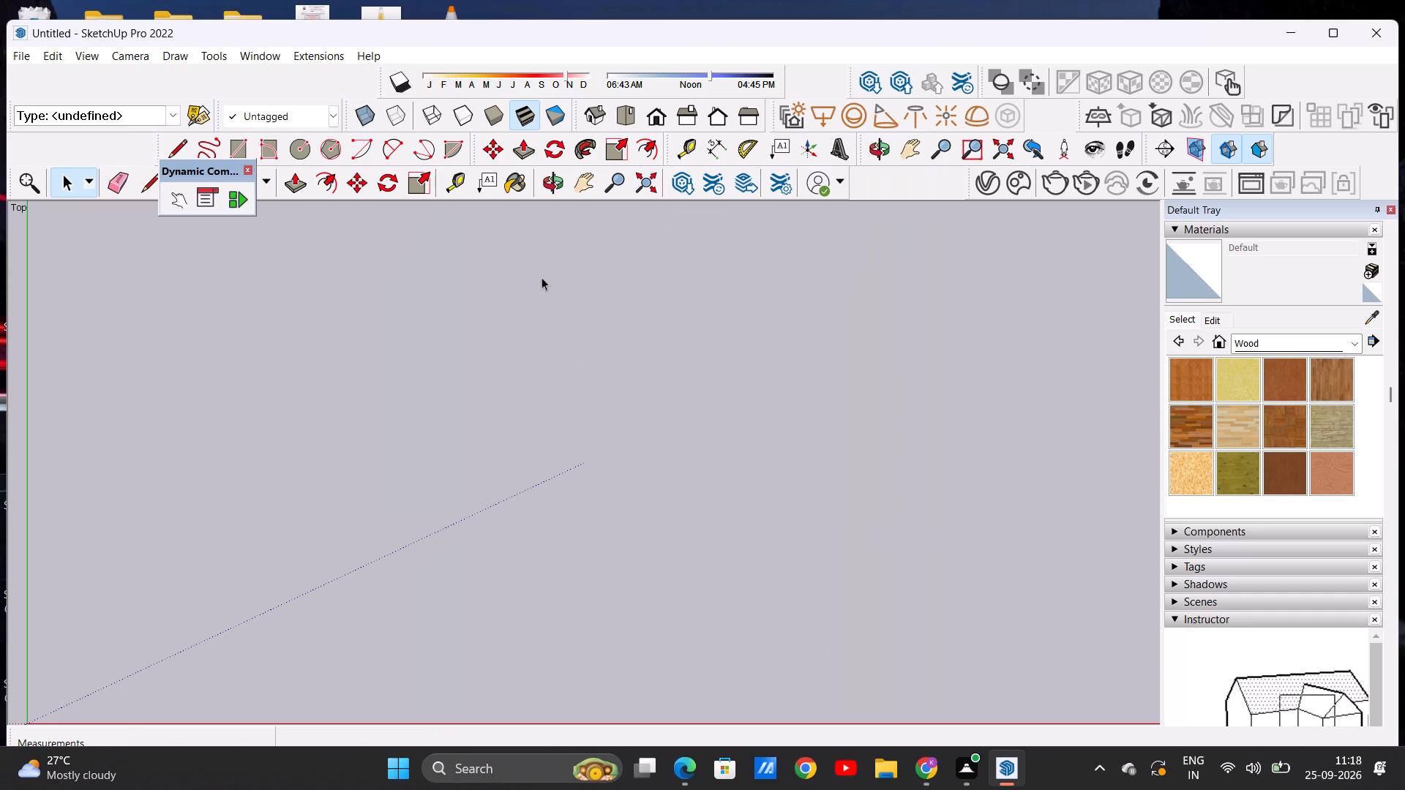
{"action": "left_click", "coordinate": [236, 141]}
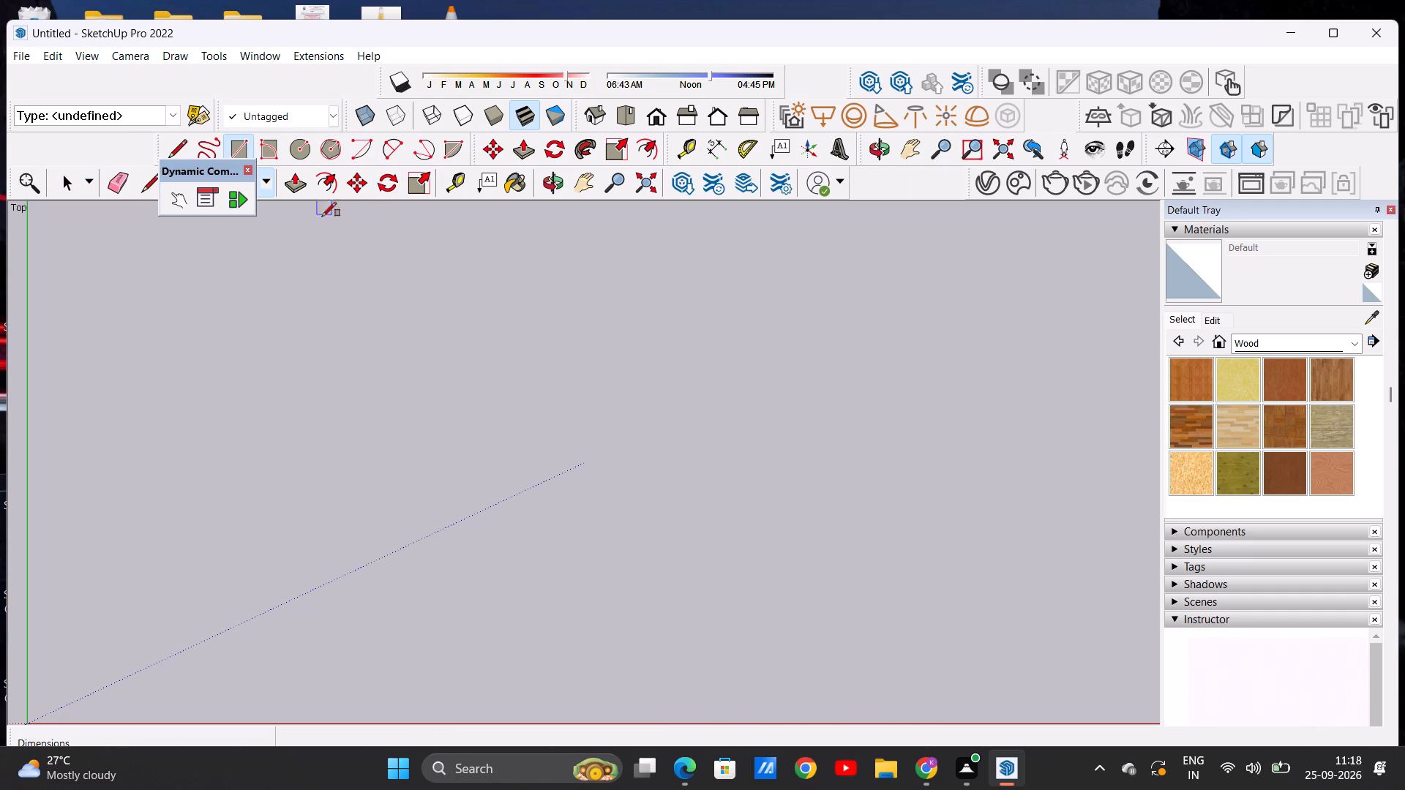
{"action": "left_click", "coordinate": [334, 205]}
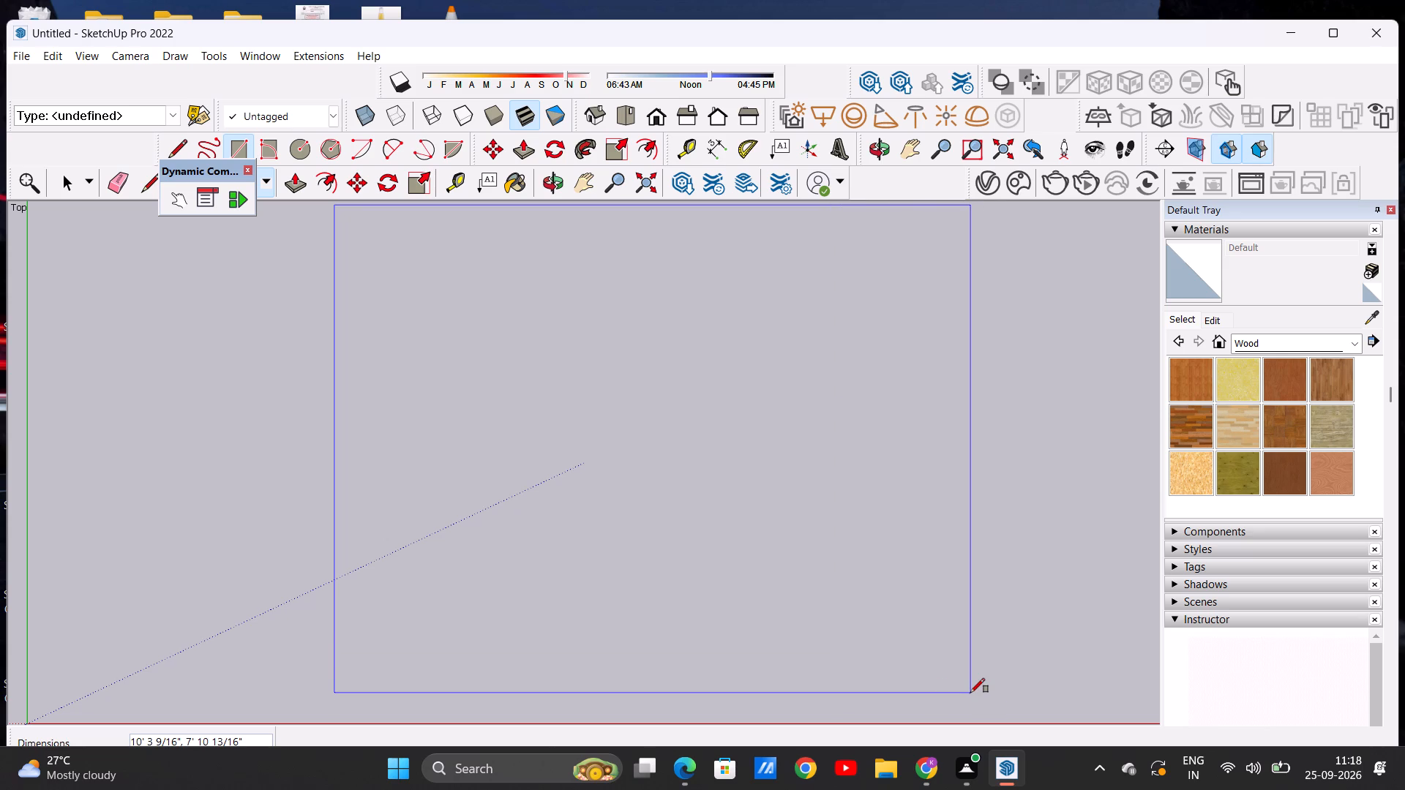
{"action": "left_click", "coordinate": [1091, 682]}
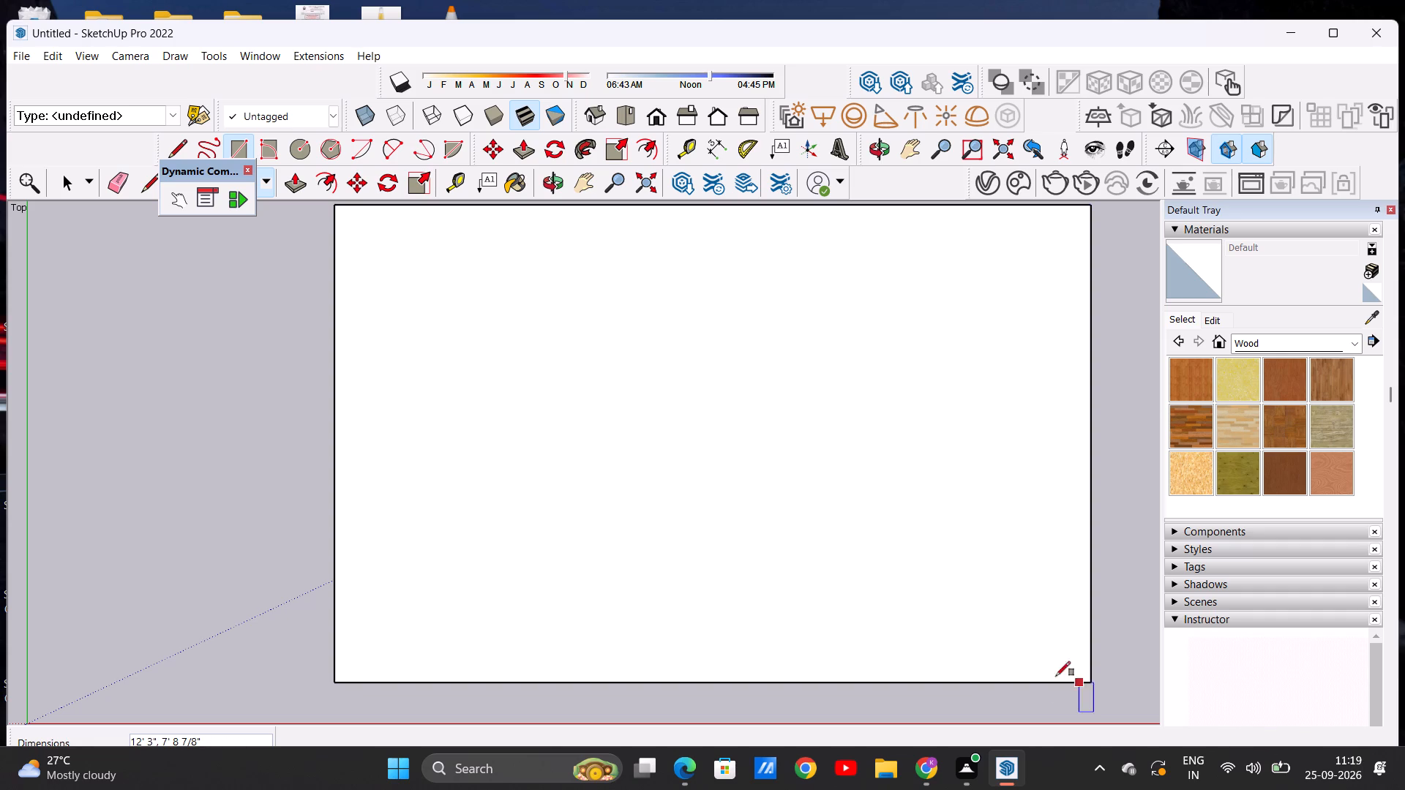
{"action": "key", "text": "space"}
Push/Pull the rectangle up about 6' 9" into a solid box.
{"action": "scroll", "coordinate": [611, 417], "scroll_direction": "down", "scroll_amount": 5}
{"action": "scroll", "coordinate": [694, 503], "scroll_direction": "down", "scroll_amount": 4}
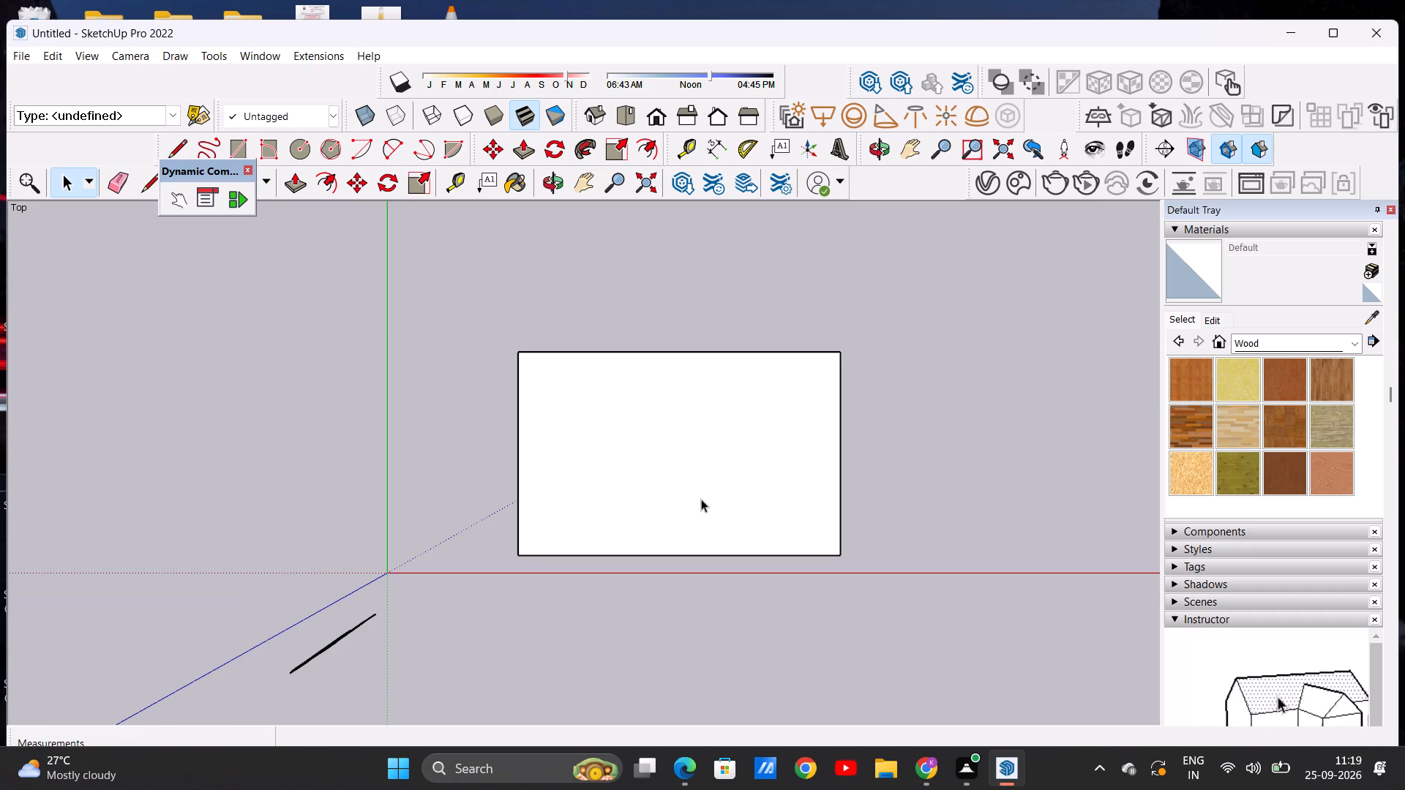
{"action": "scroll", "coordinate": [791, 461], "scroll_direction": "up", "scroll_amount": 1}
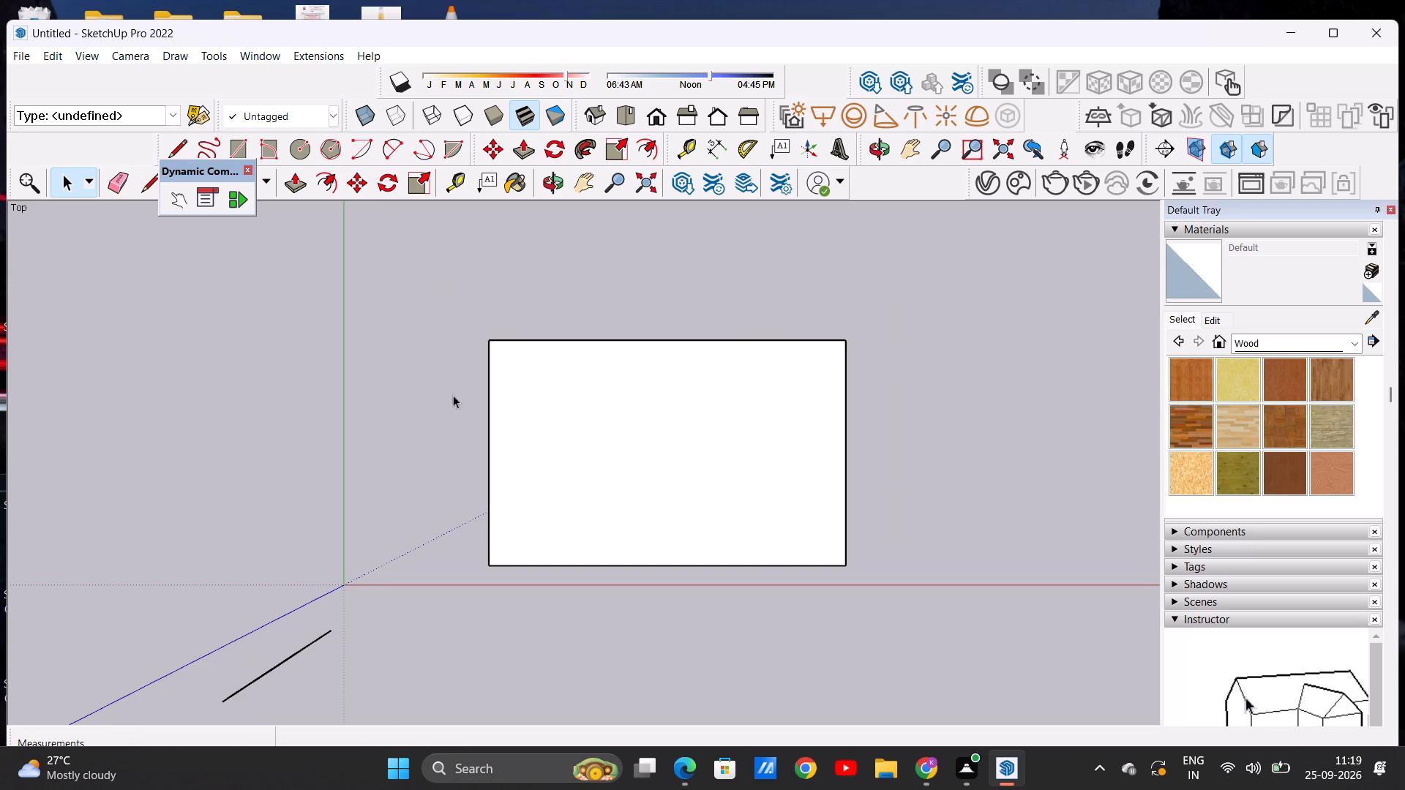
{"action": "left_click", "coordinate": [288, 181]}
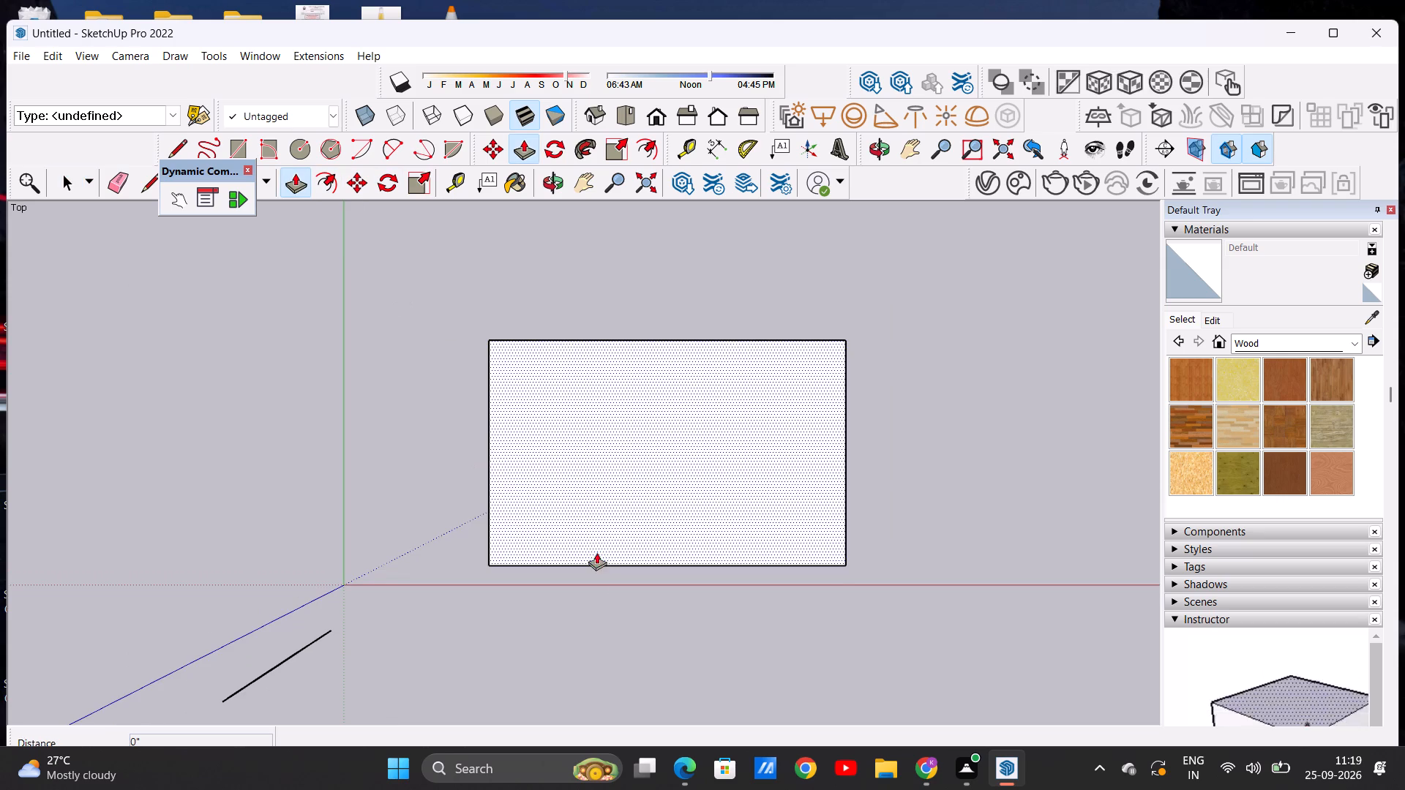
{"action": "middle_click_drag", "start_coordinate": [648, 620], "coordinate": [634, 516]}
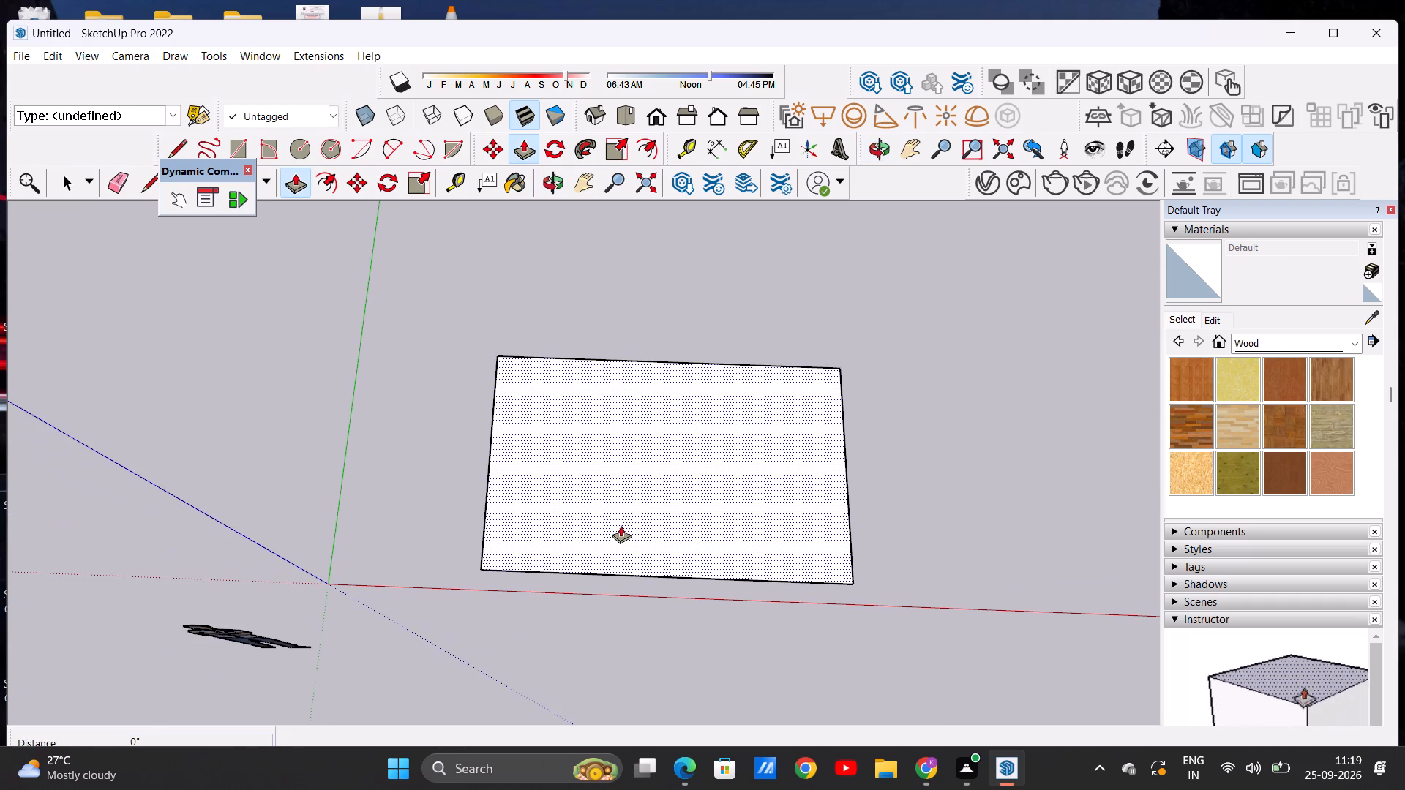
{"action": "left_click", "coordinate": [621, 525]}
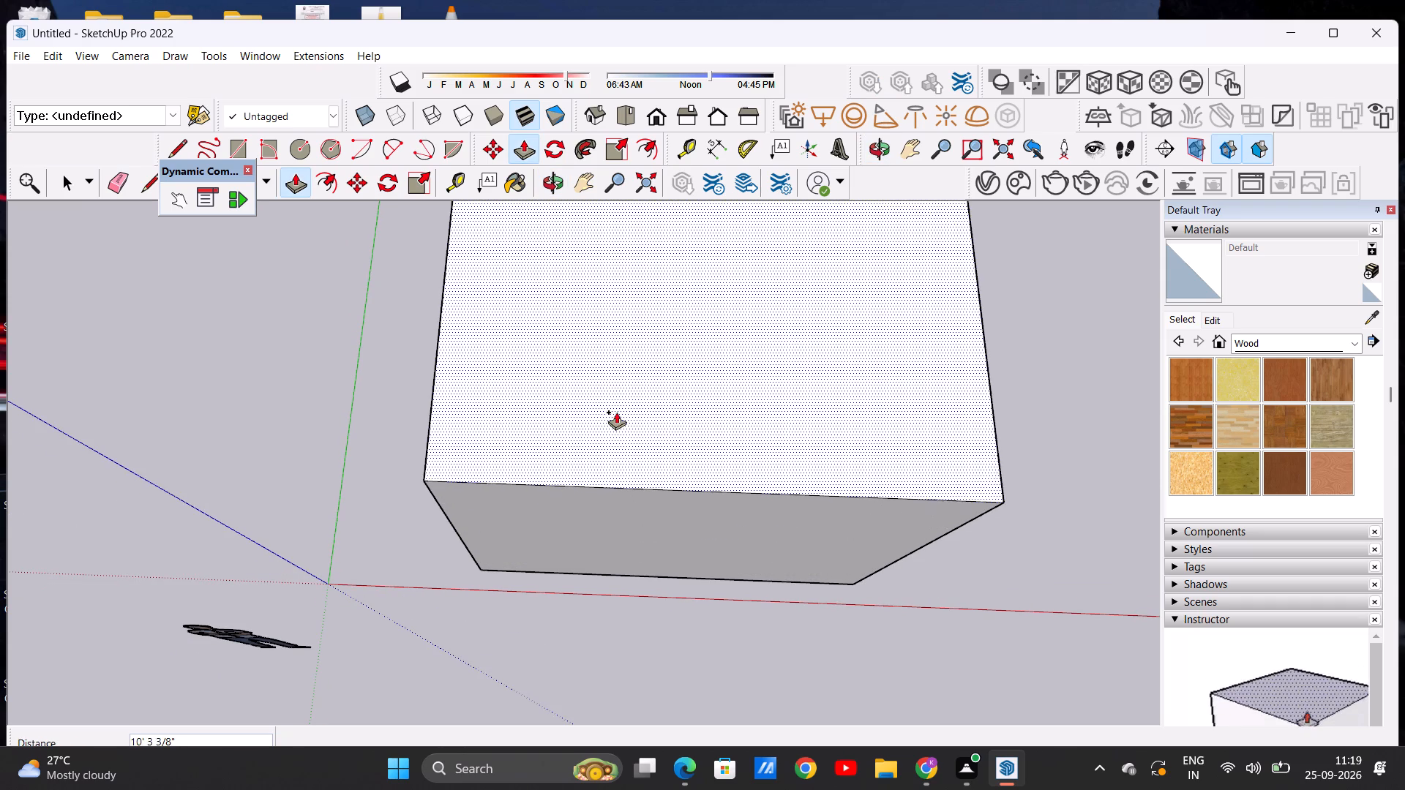
{"action": "middle_click_drag", "start_coordinate": [606, 478], "coordinate": [570, 234]}
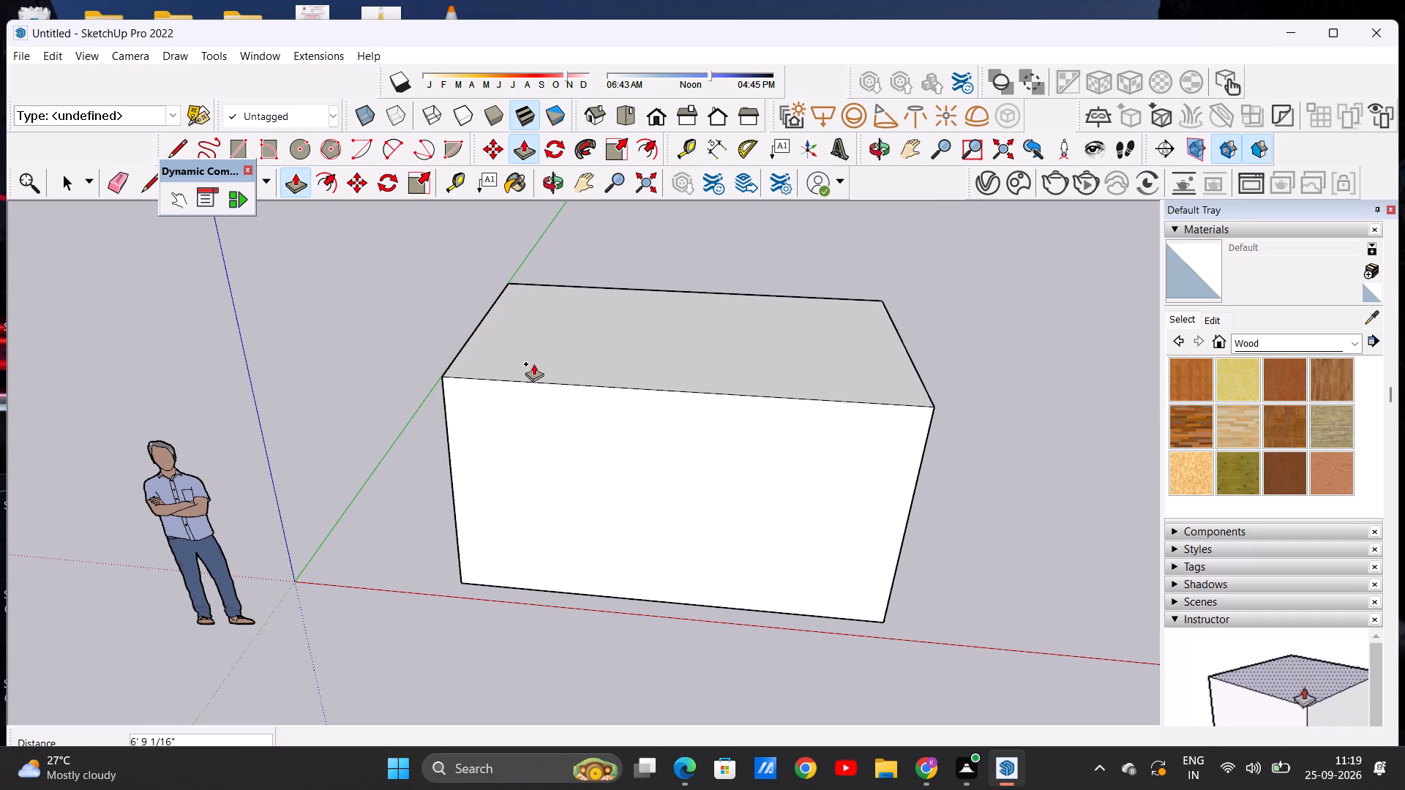
{"action": "left_click", "coordinate": [533, 371]}
{"action": "key", "text": "space"}
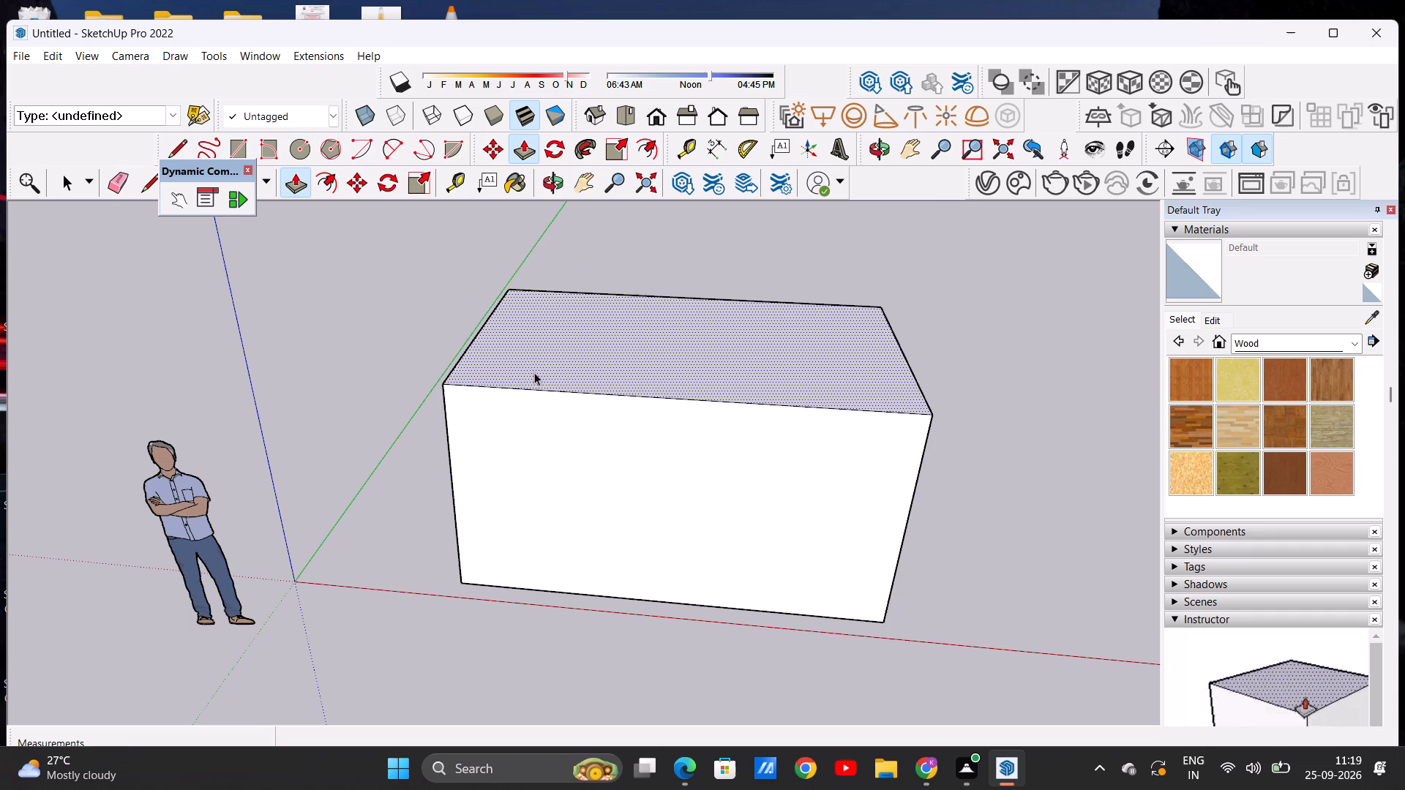
Select the whole box and move it by its back top corner about 16' 9" farther from the origin.
{"action": "middle_click_drag", "start_coordinate": [569, 484], "coordinate": [571, 395]}
{"action": "scroll", "coordinate": [629, 395], "scroll_direction": "down", "scroll_amount": 4}
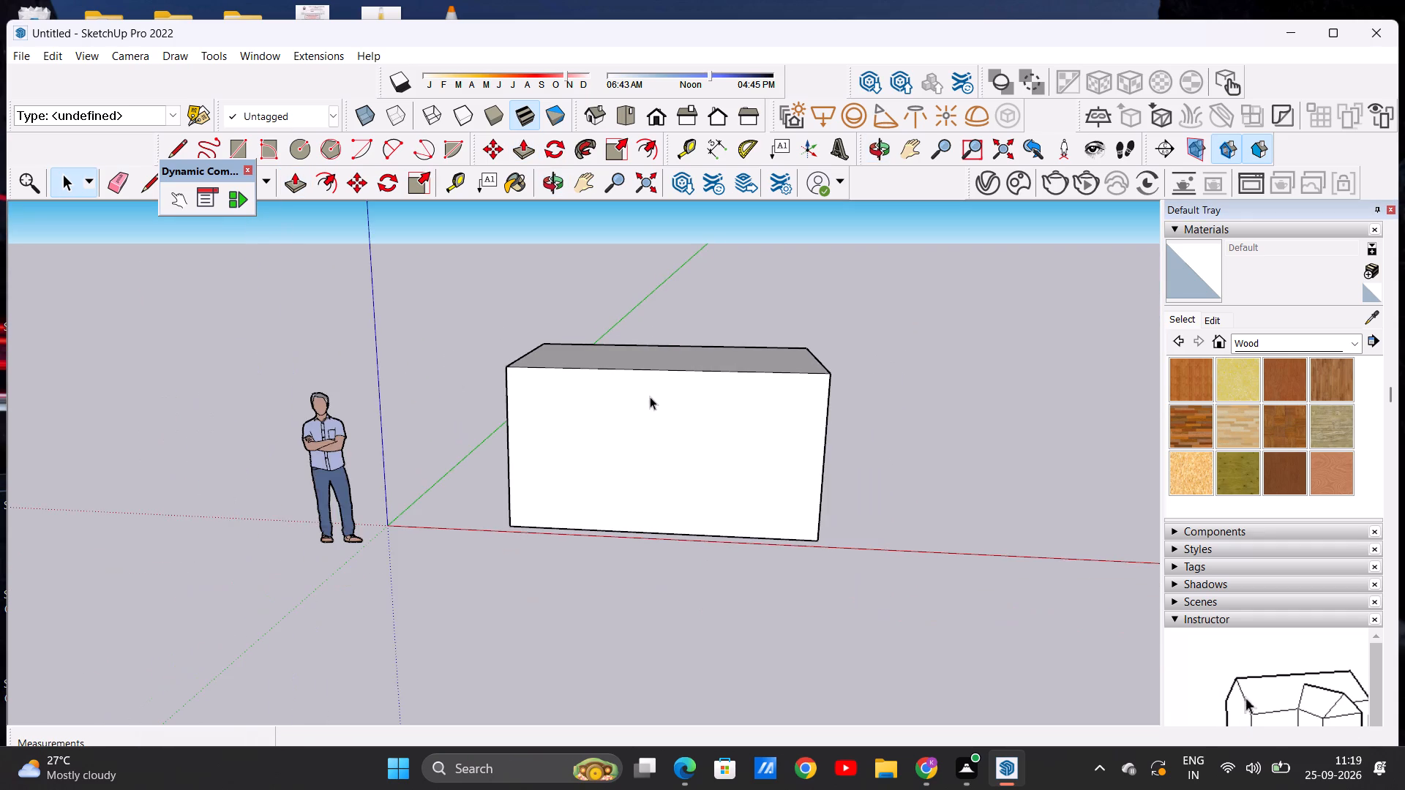
{"action": "scroll", "coordinate": [621, 432], "scroll_direction": "down", "scroll_amount": 5}
{"action": "scroll", "coordinate": [677, 388], "scroll_direction": "up", "scroll_amount": 4}
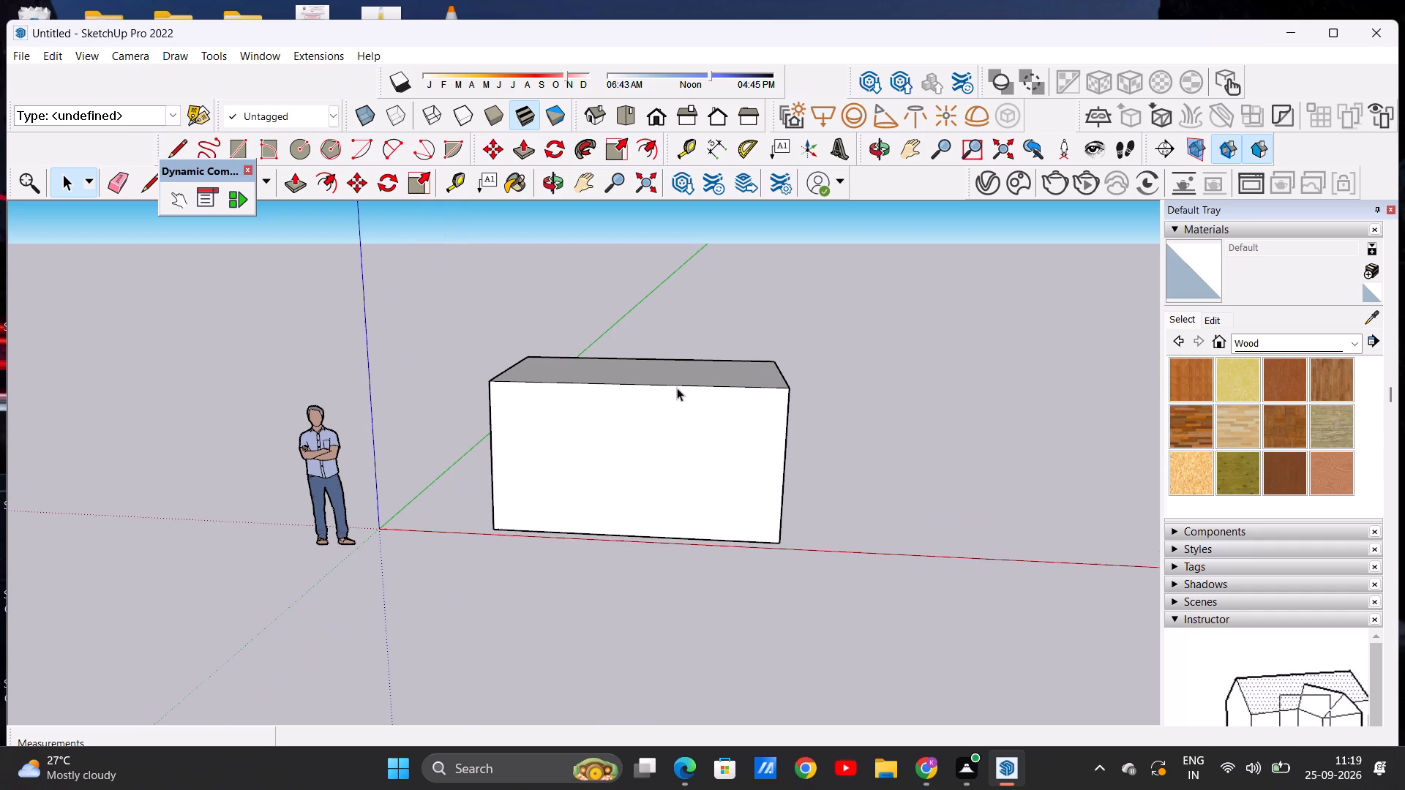
{"action": "triple_click", "coordinate": [665, 415]}
{"action": "middle_click_drag", "start_coordinate": [672, 409], "coordinate": [686, 538]}
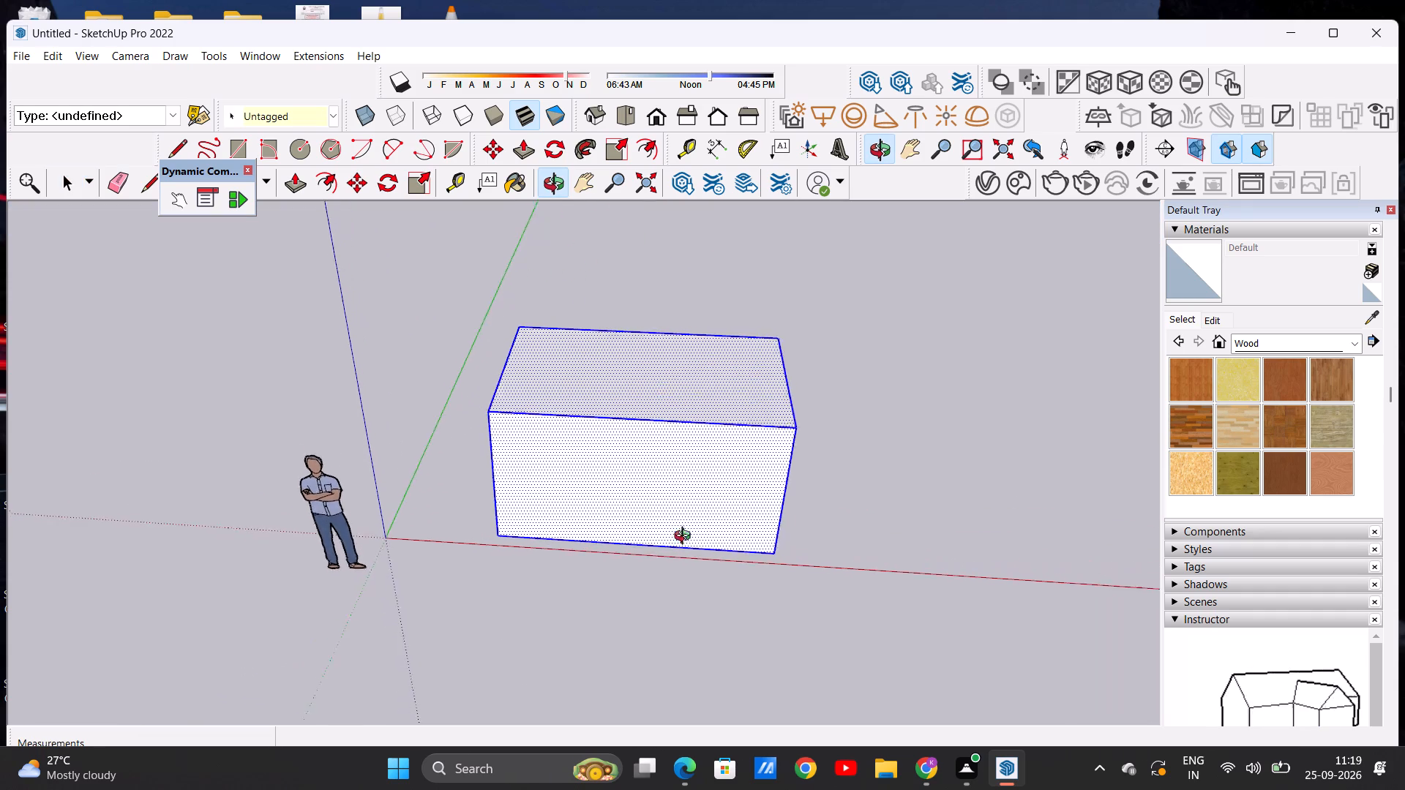
{"action": "middle_click_drag", "start_coordinate": [686, 538], "coordinate": [674, 574]}
{"action": "scroll", "coordinate": [559, 402], "scroll_direction": "down", "scroll_amount": 5}
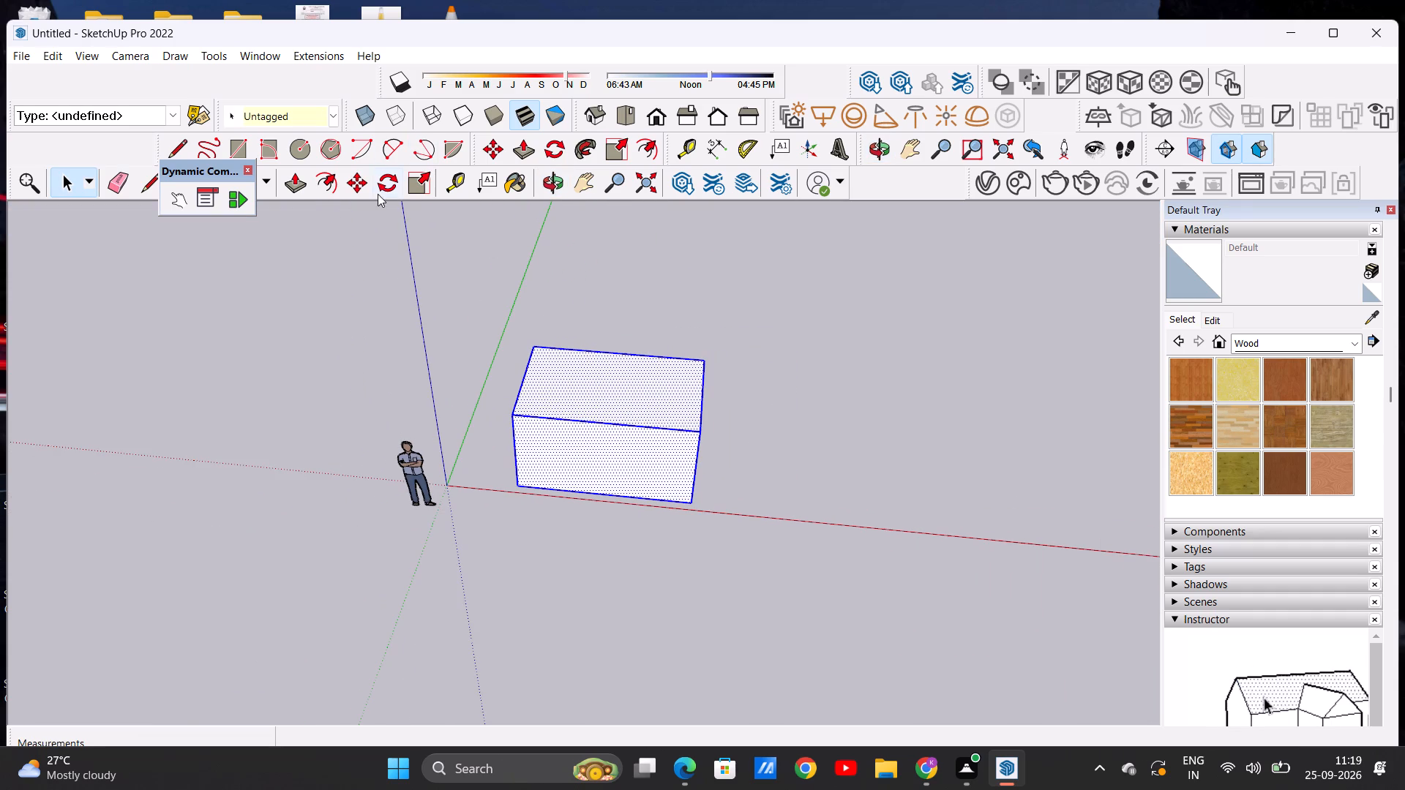
{"action": "left_click", "coordinate": [356, 183]}
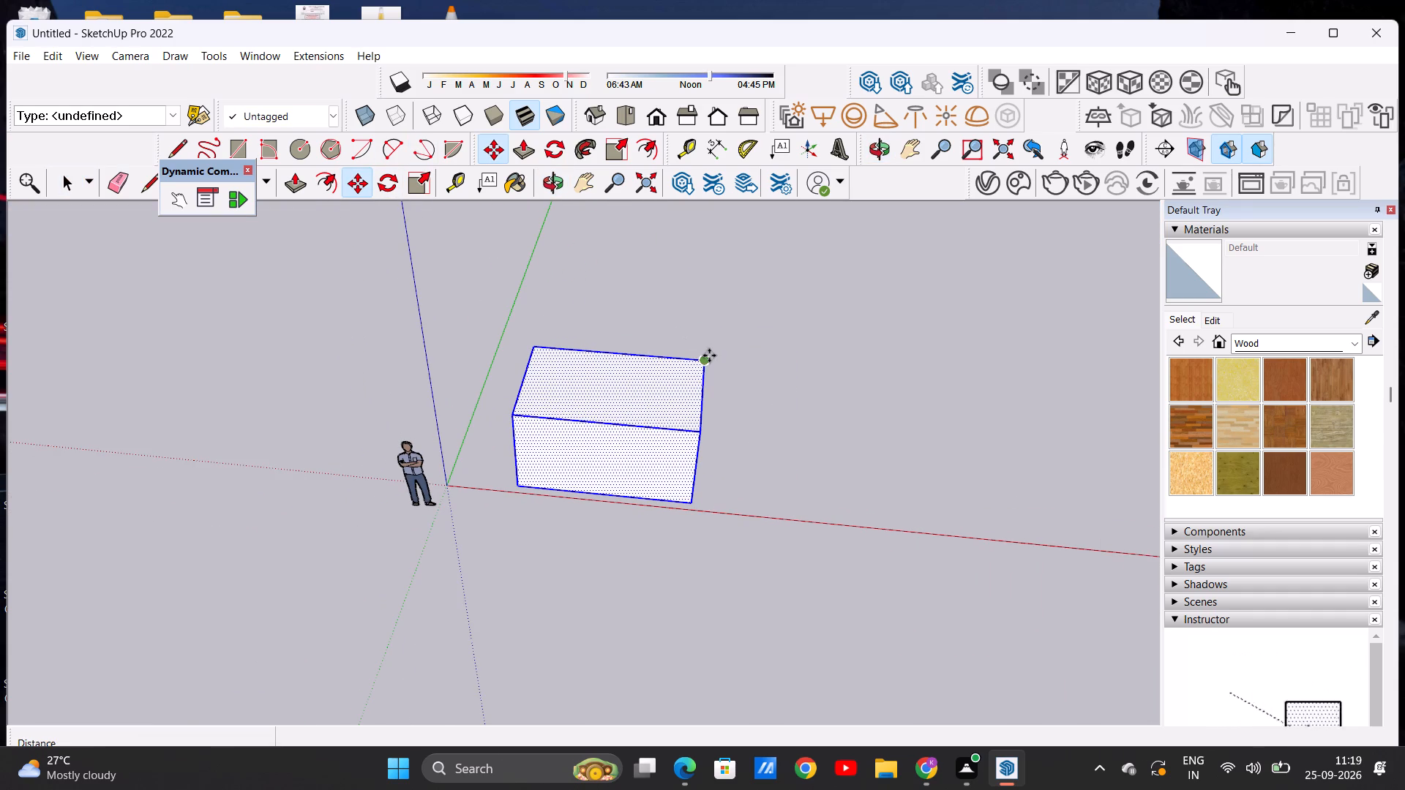
{"action": "left_click", "coordinate": [709, 355]}
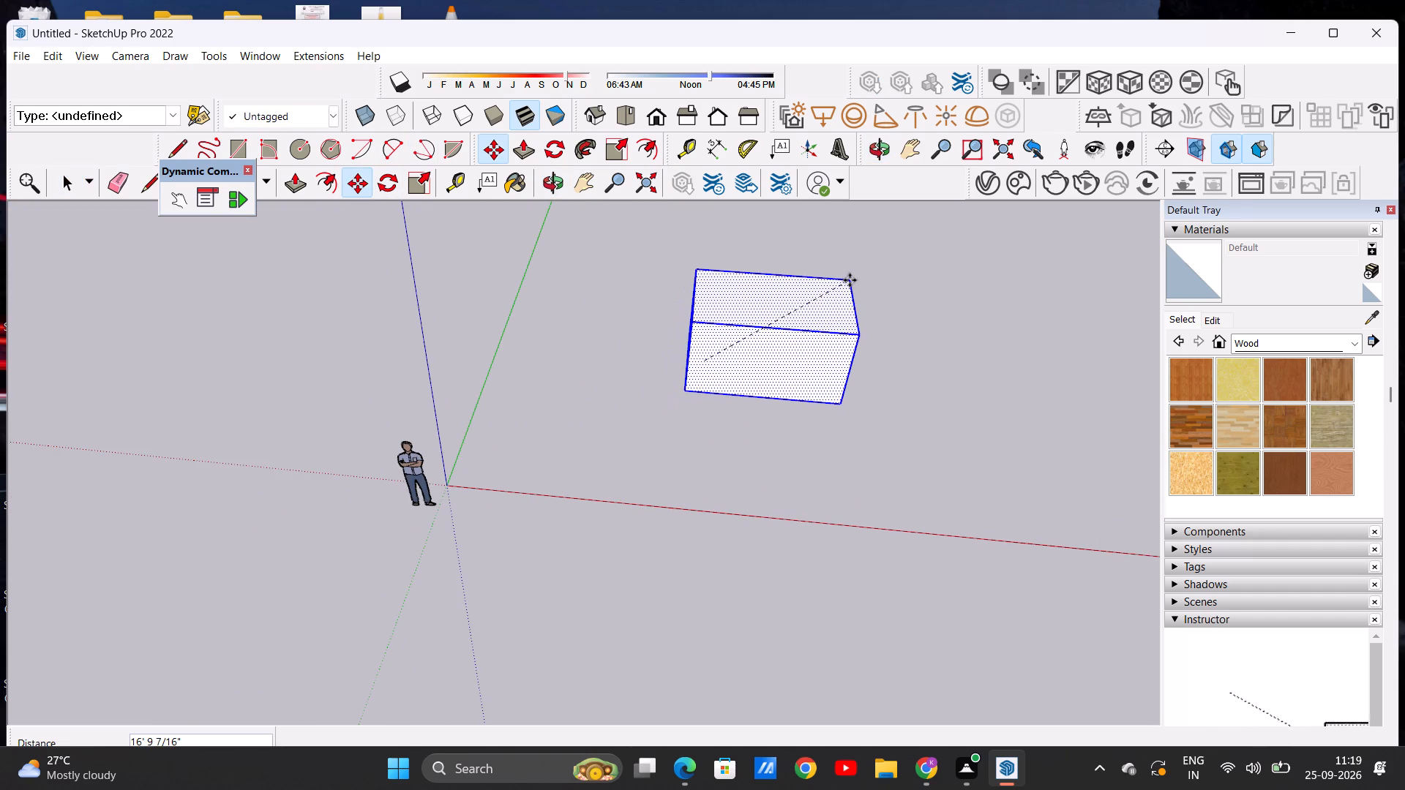
{"action": "left_click", "coordinate": [850, 280]}
{"action": "key", "text": "space"}
{"action": "left_click", "coordinate": [973, 350]}
Examine the moved box and its position relative to the axes from the front and from above.
{"action": "scroll", "coordinate": [882, 385], "scroll_direction": "up", "scroll_amount": 4}
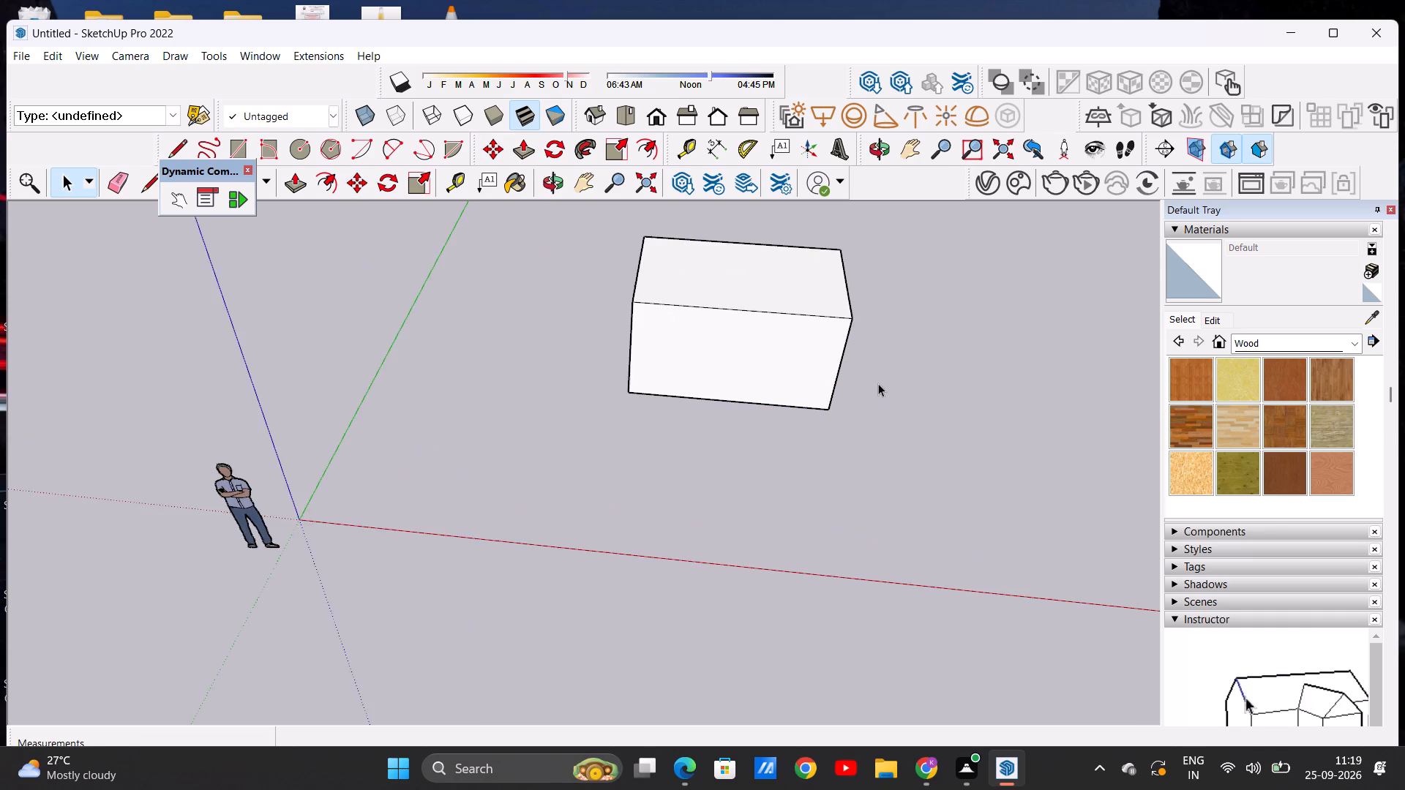
{"action": "middle_click_drag", "start_coordinate": [874, 436], "coordinate": [861, 284]}
{"action": "scroll", "coordinate": [888, 421], "scroll_direction": "up", "scroll_amount": 1}
{"action": "scroll", "coordinate": [728, 442], "scroll_direction": "up", "scroll_amount": 4}
{"action": "scroll", "coordinate": [722, 450], "scroll_direction": "down", "scroll_amount": 3}
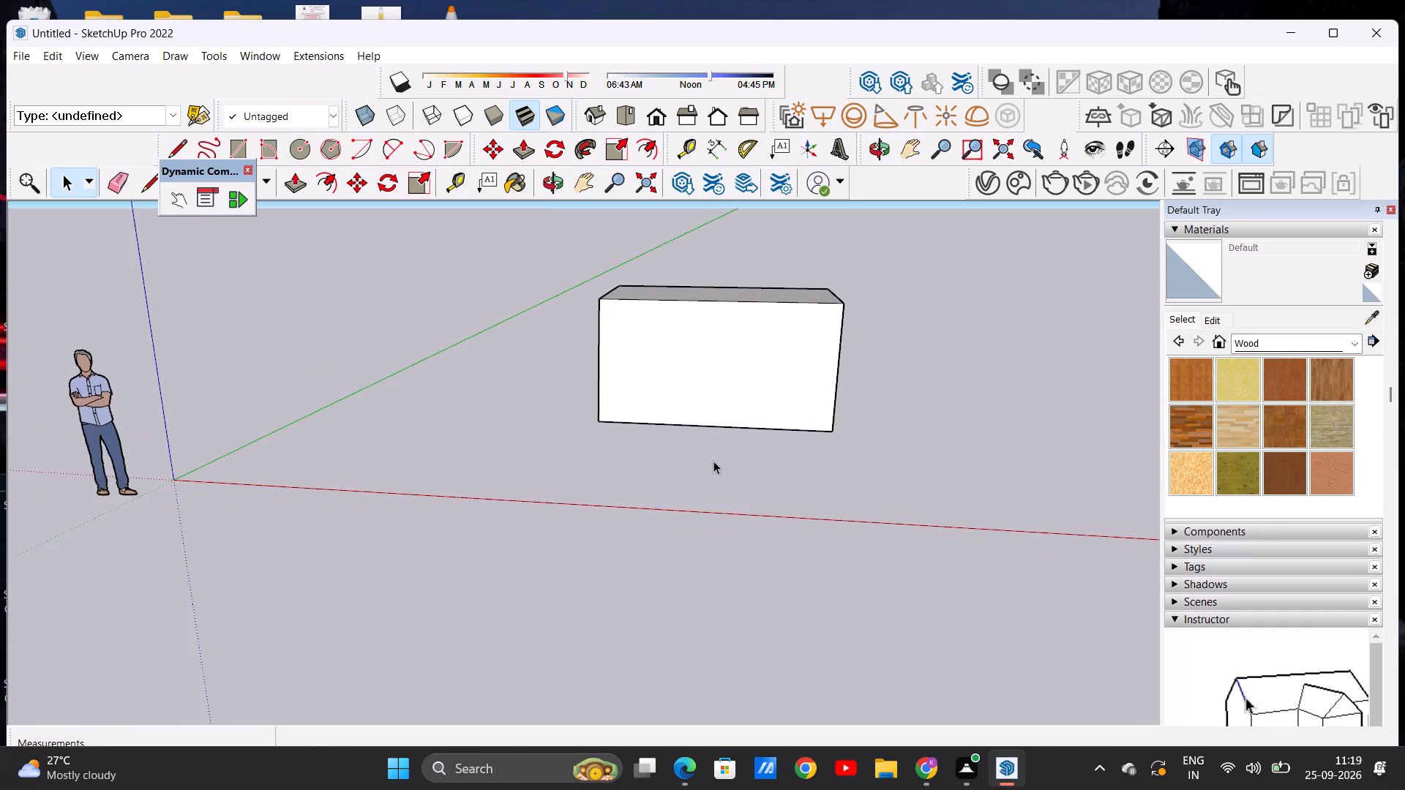
{"action": "middle_click_drag", "start_coordinate": [711, 459], "coordinate": [757, 474]}
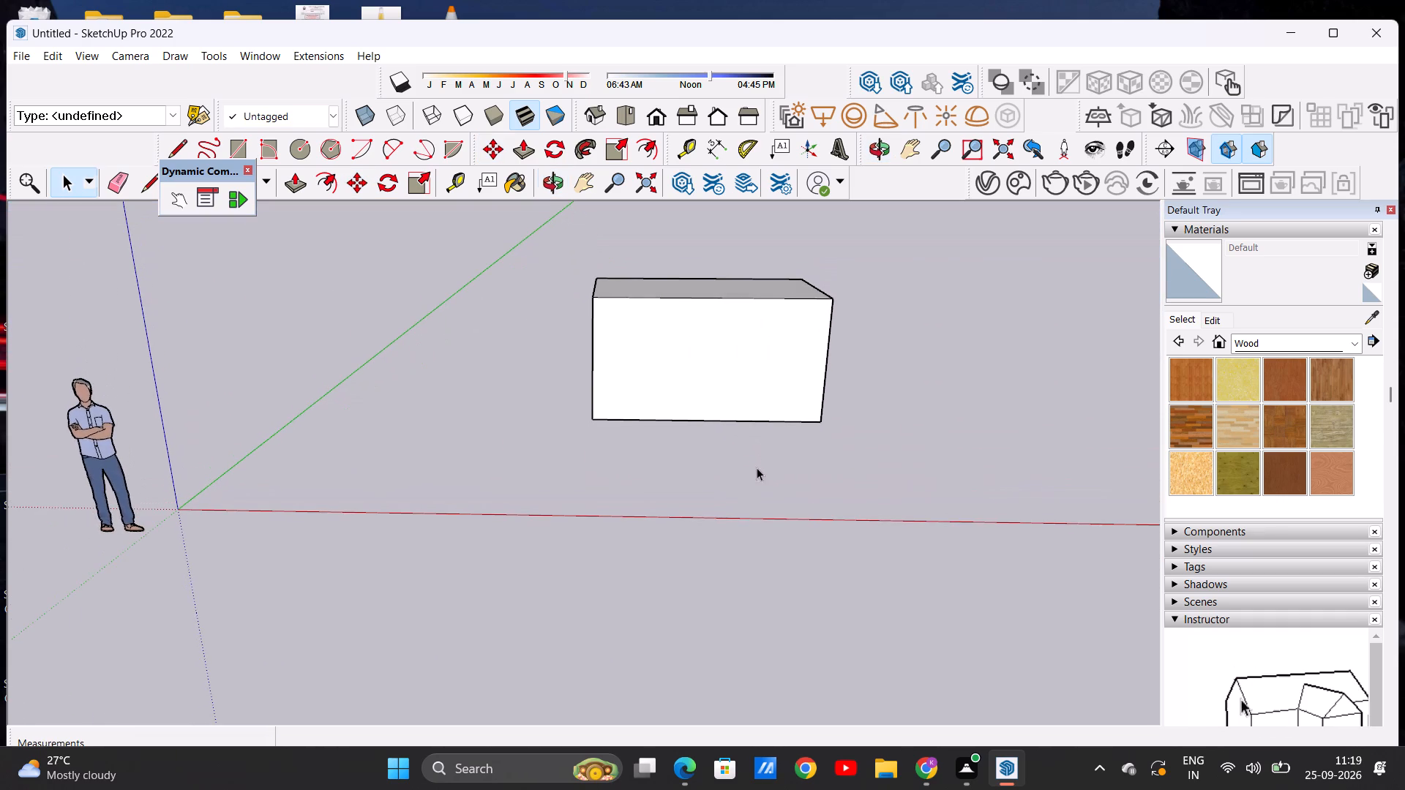
{"action": "scroll", "coordinate": [724, 373], "scroll_direction": "up", "scroll_amount": 3}
{"action": "scroll", "coordinate": [724, 364], "scroll_direction": "down", "scroll_amount": 8}
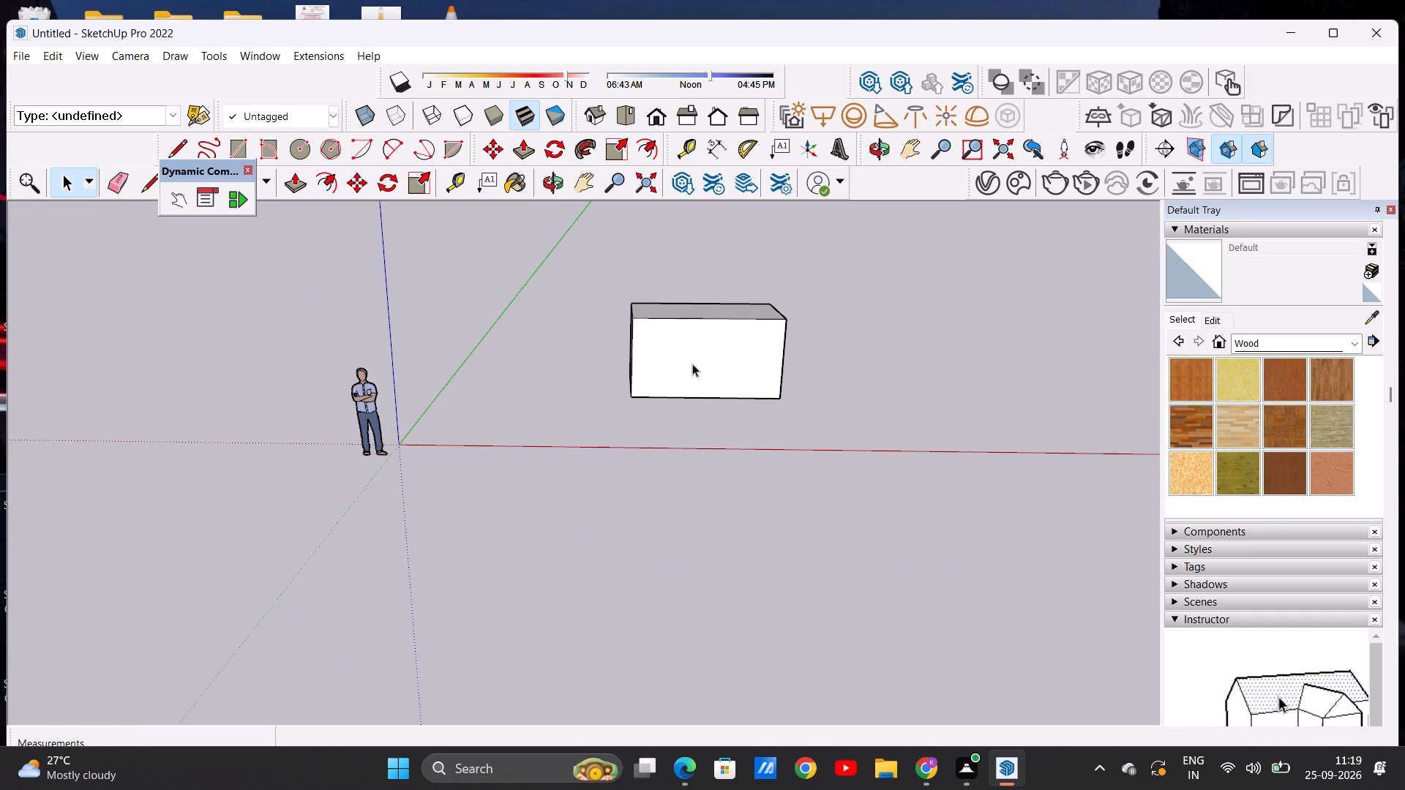
{"action": "middle_click_drag", "start_coordinate": [687, 379], "coordinate": [654, 560]}
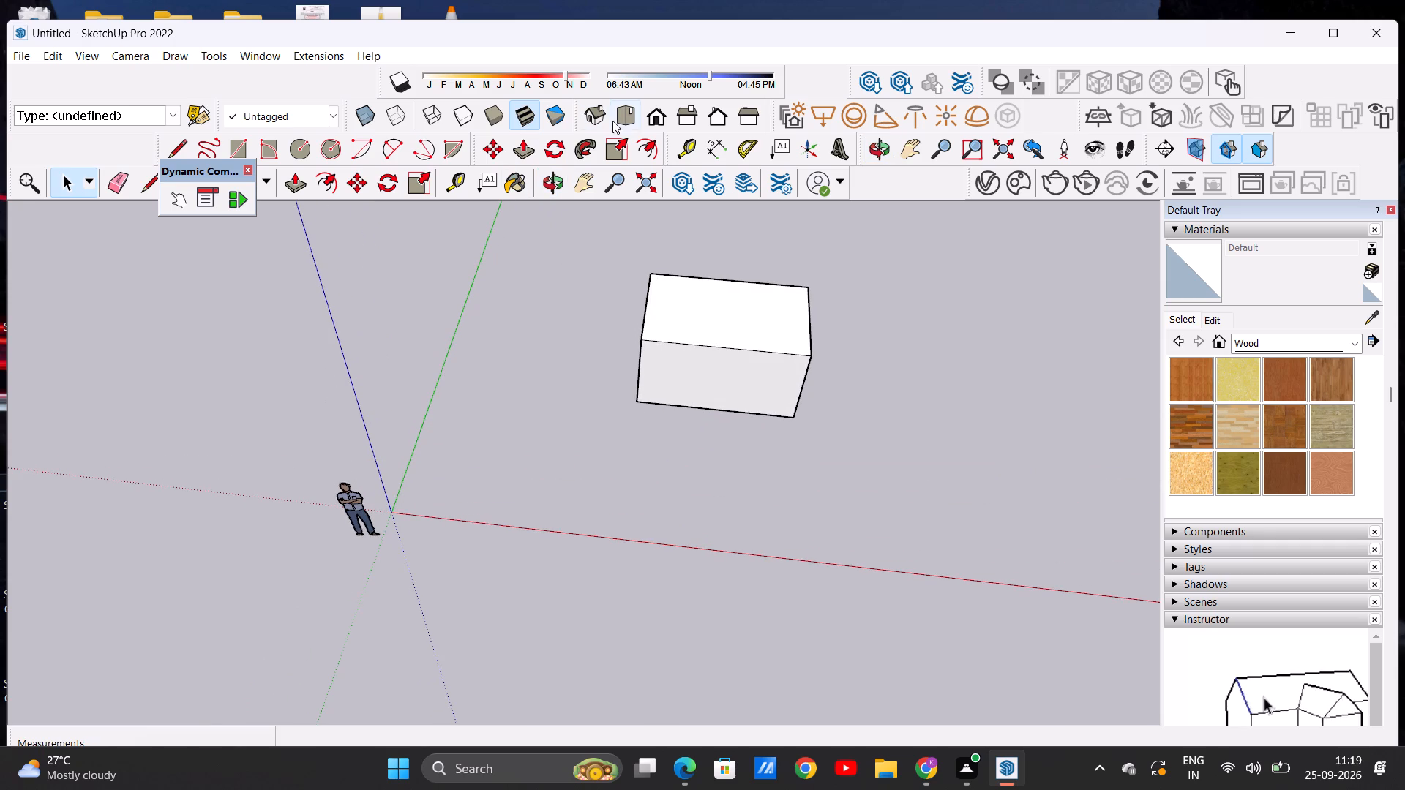
Switch to the top view of the box.
{"action": "left_click", "coordinate": [625, 121]}
{"action": "scroll", "coordinate": [729, 252], "scroll_direction": "up", "scroll_amount": 4}
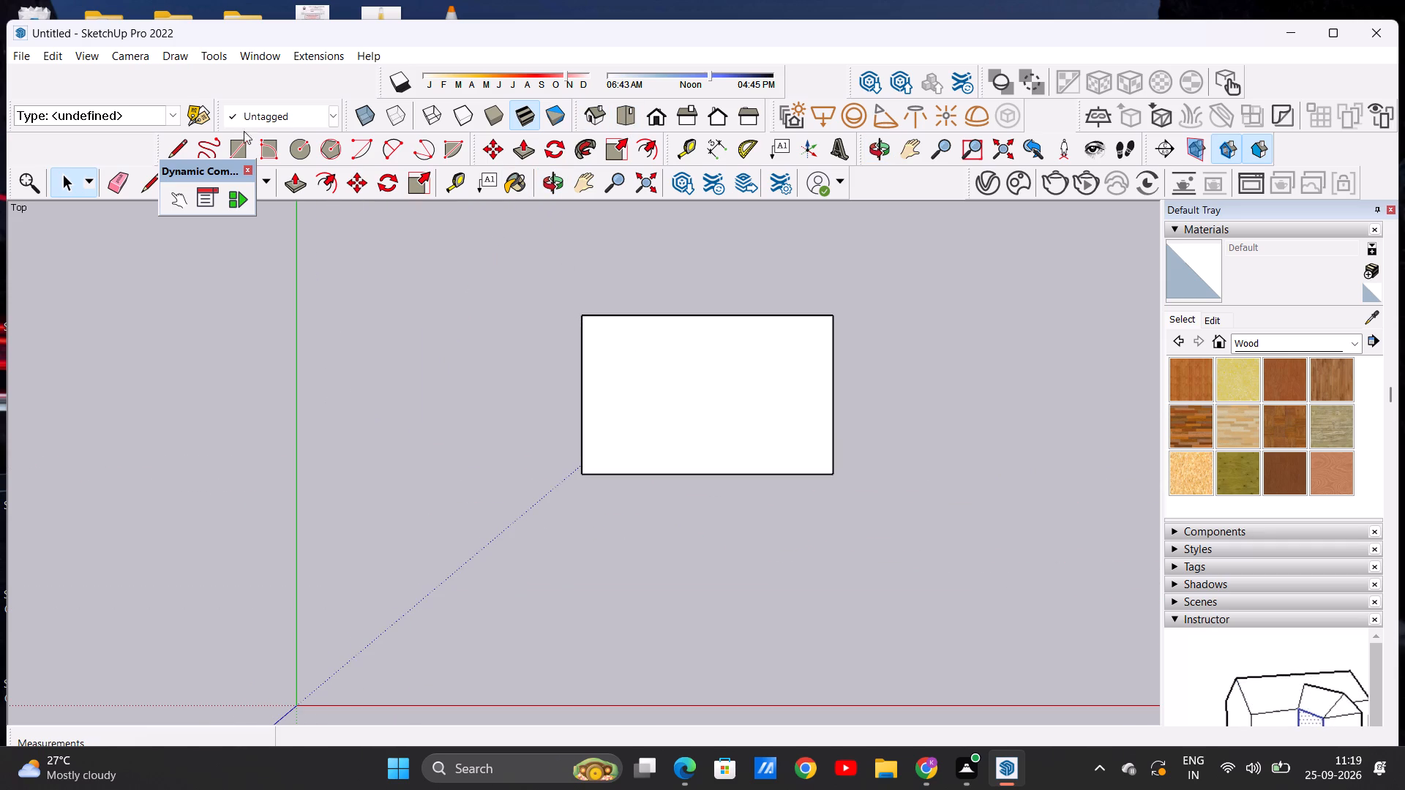
{"action": "left_click", "coordinate": [240, 146]}
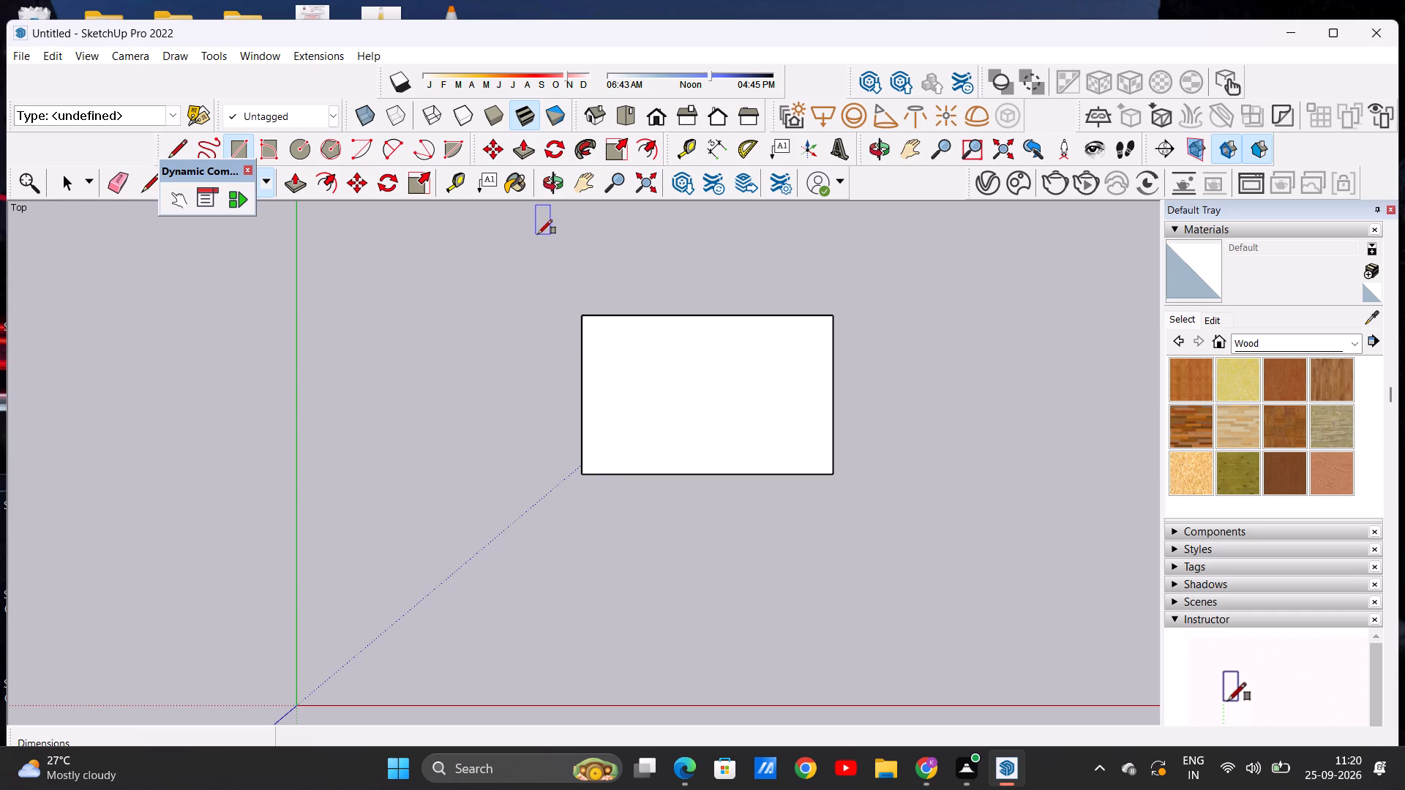
{"action": "key", "text": "space"}
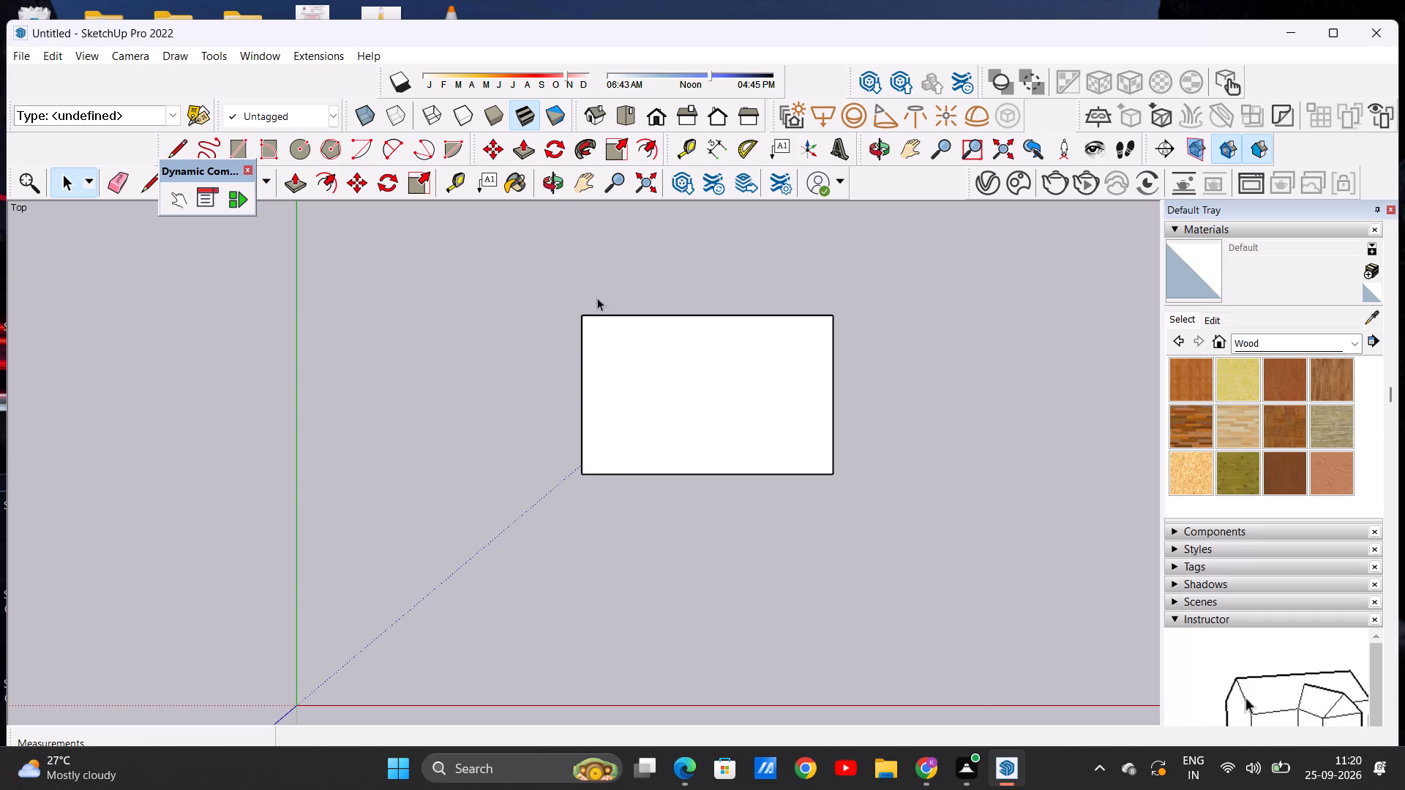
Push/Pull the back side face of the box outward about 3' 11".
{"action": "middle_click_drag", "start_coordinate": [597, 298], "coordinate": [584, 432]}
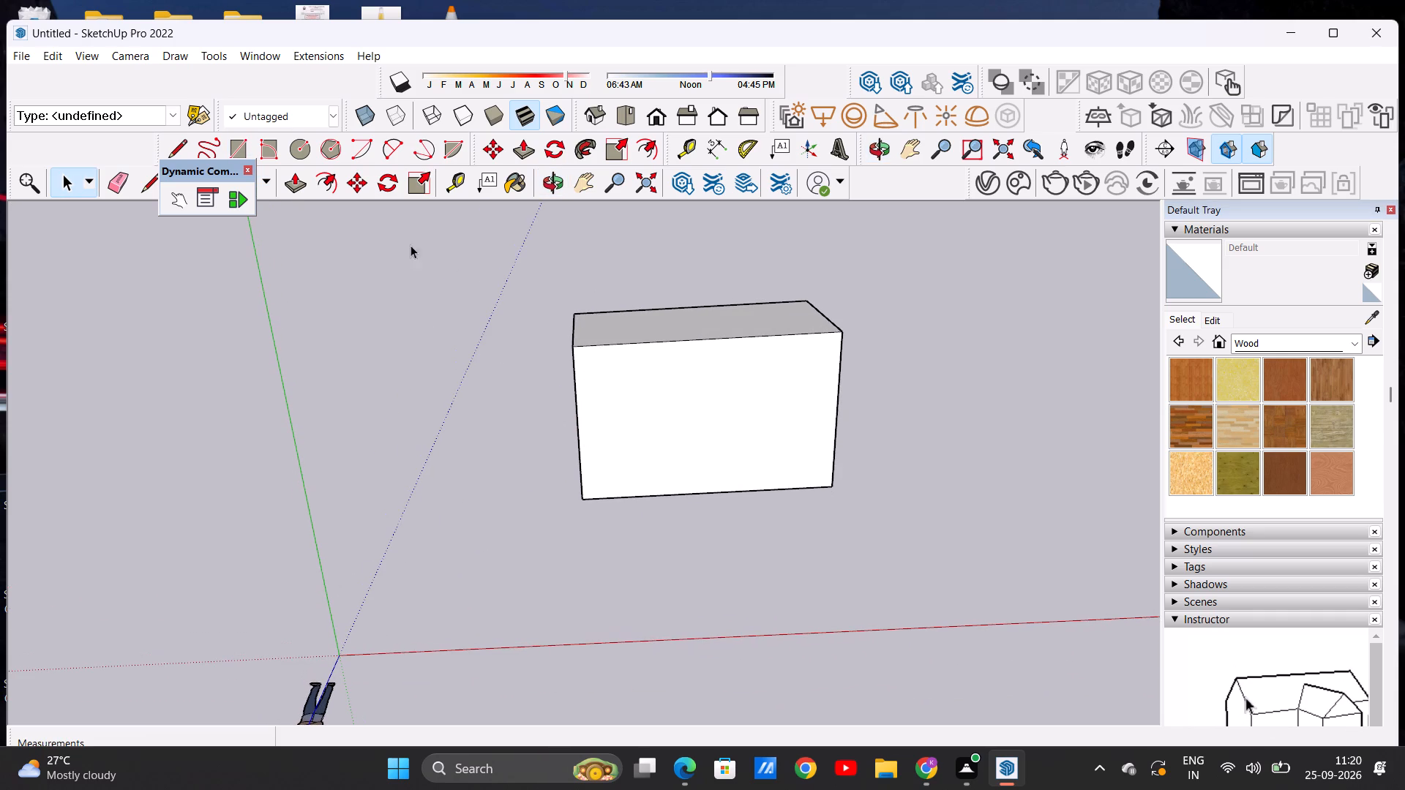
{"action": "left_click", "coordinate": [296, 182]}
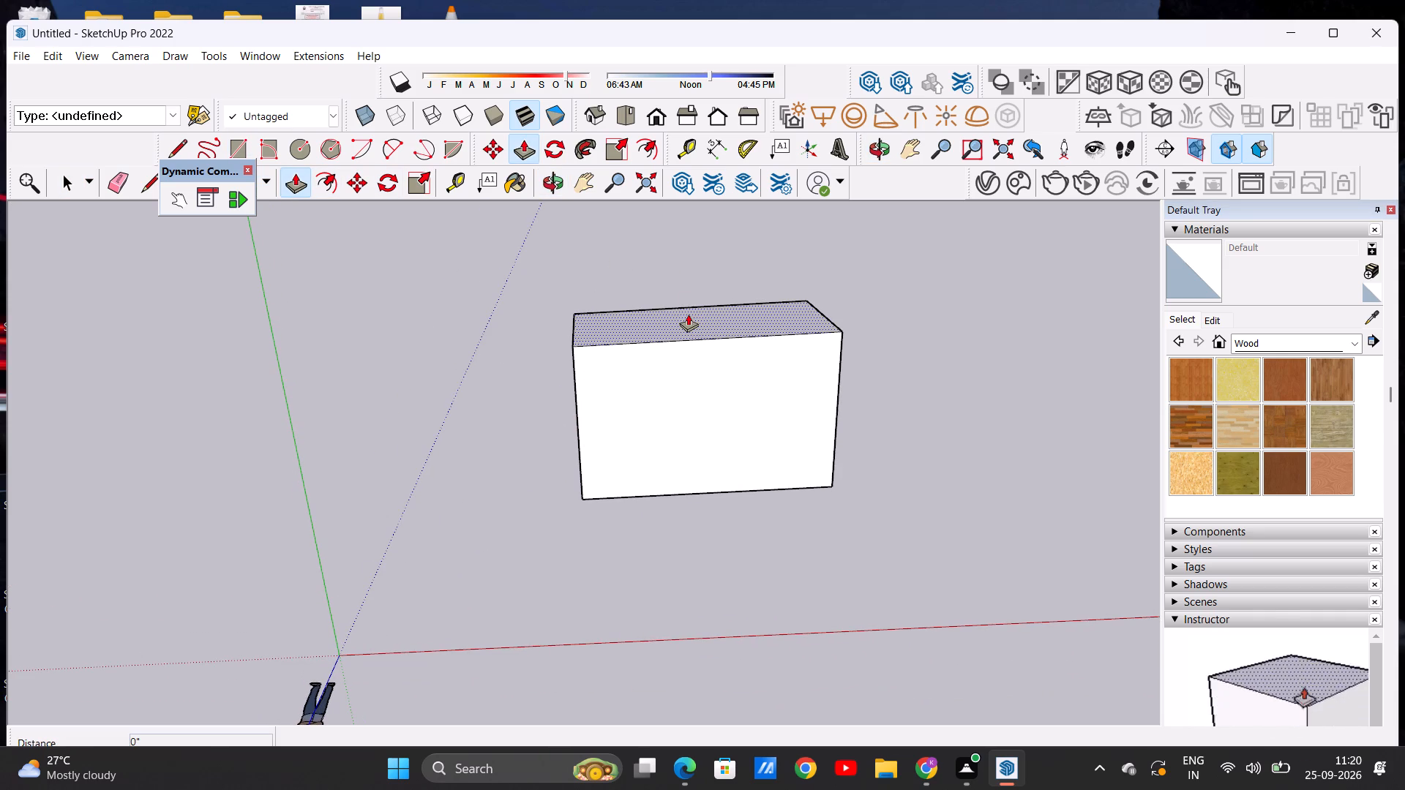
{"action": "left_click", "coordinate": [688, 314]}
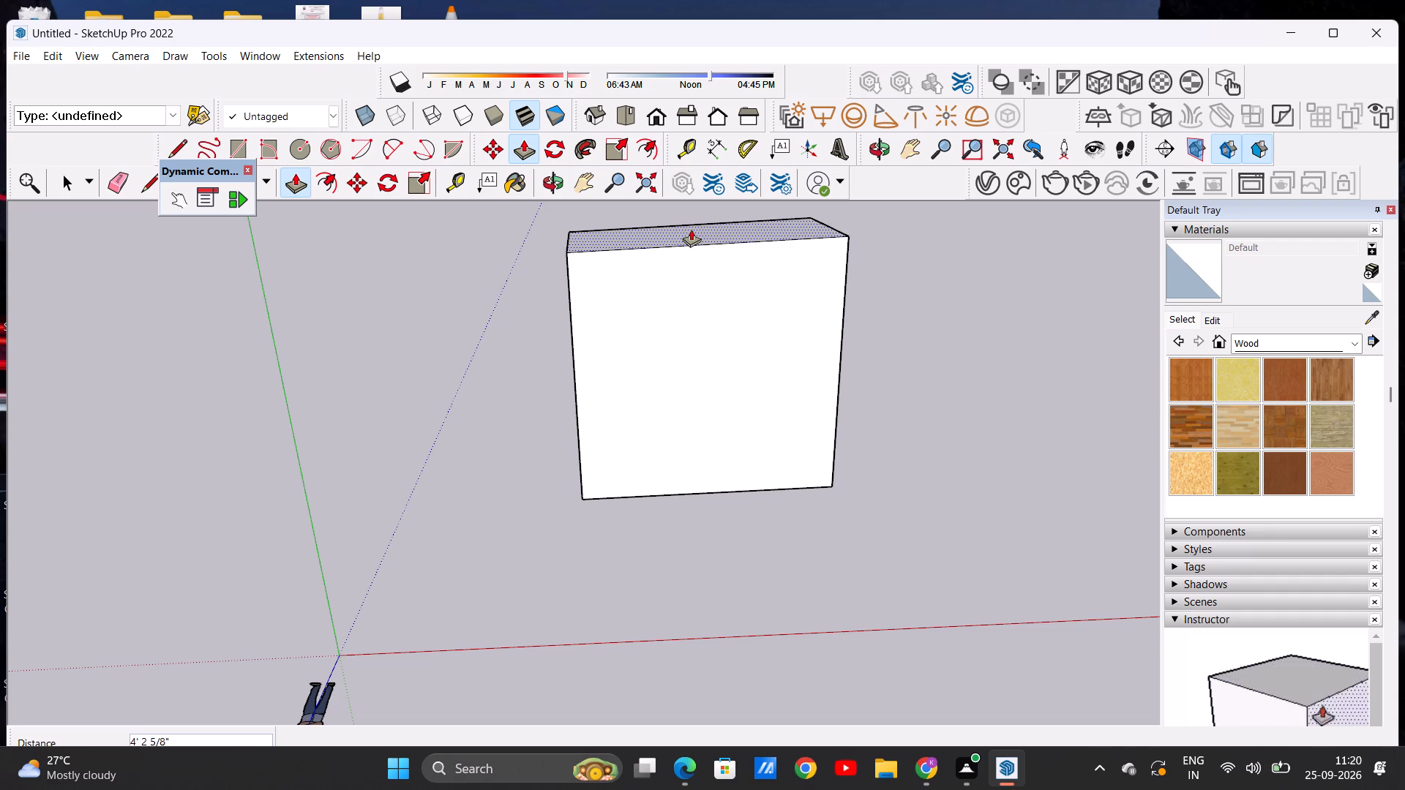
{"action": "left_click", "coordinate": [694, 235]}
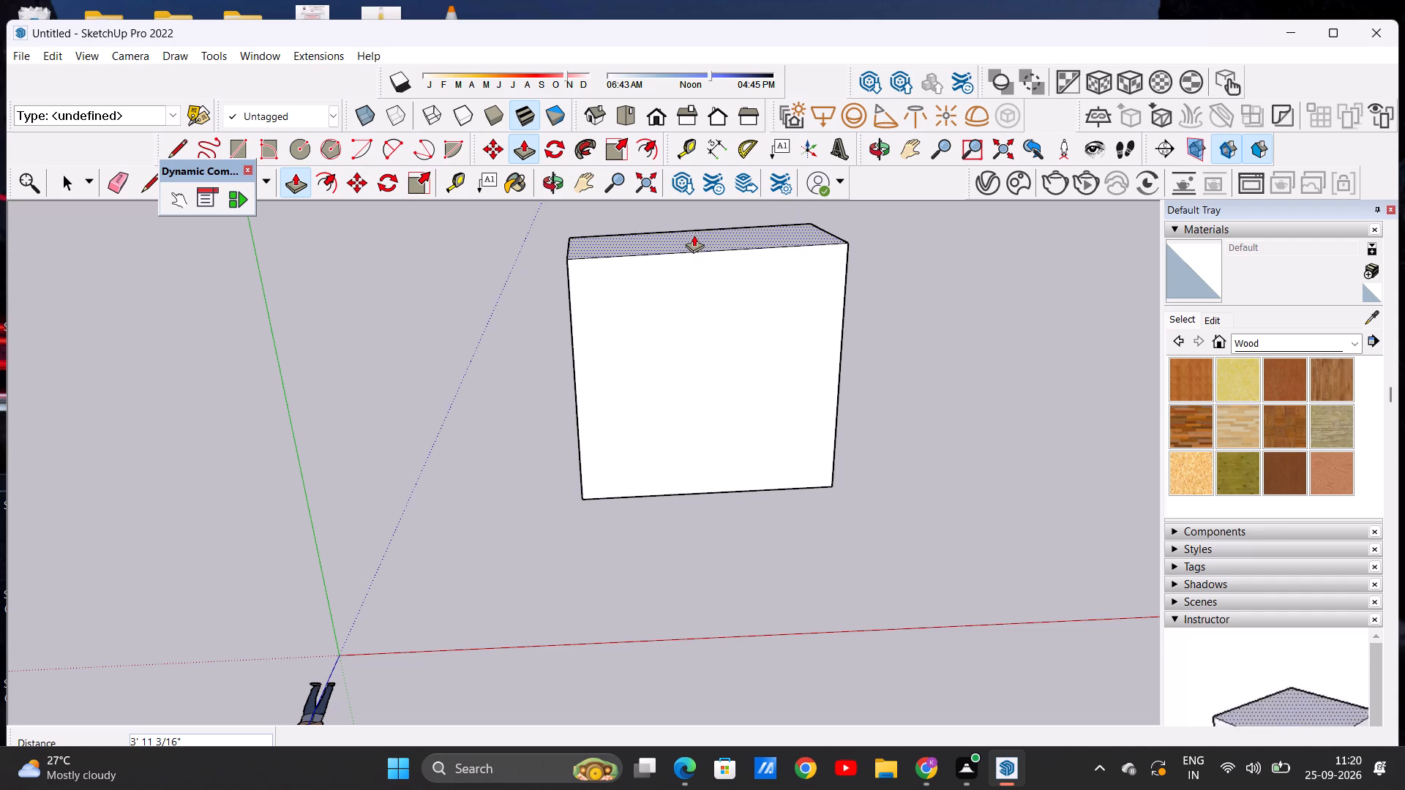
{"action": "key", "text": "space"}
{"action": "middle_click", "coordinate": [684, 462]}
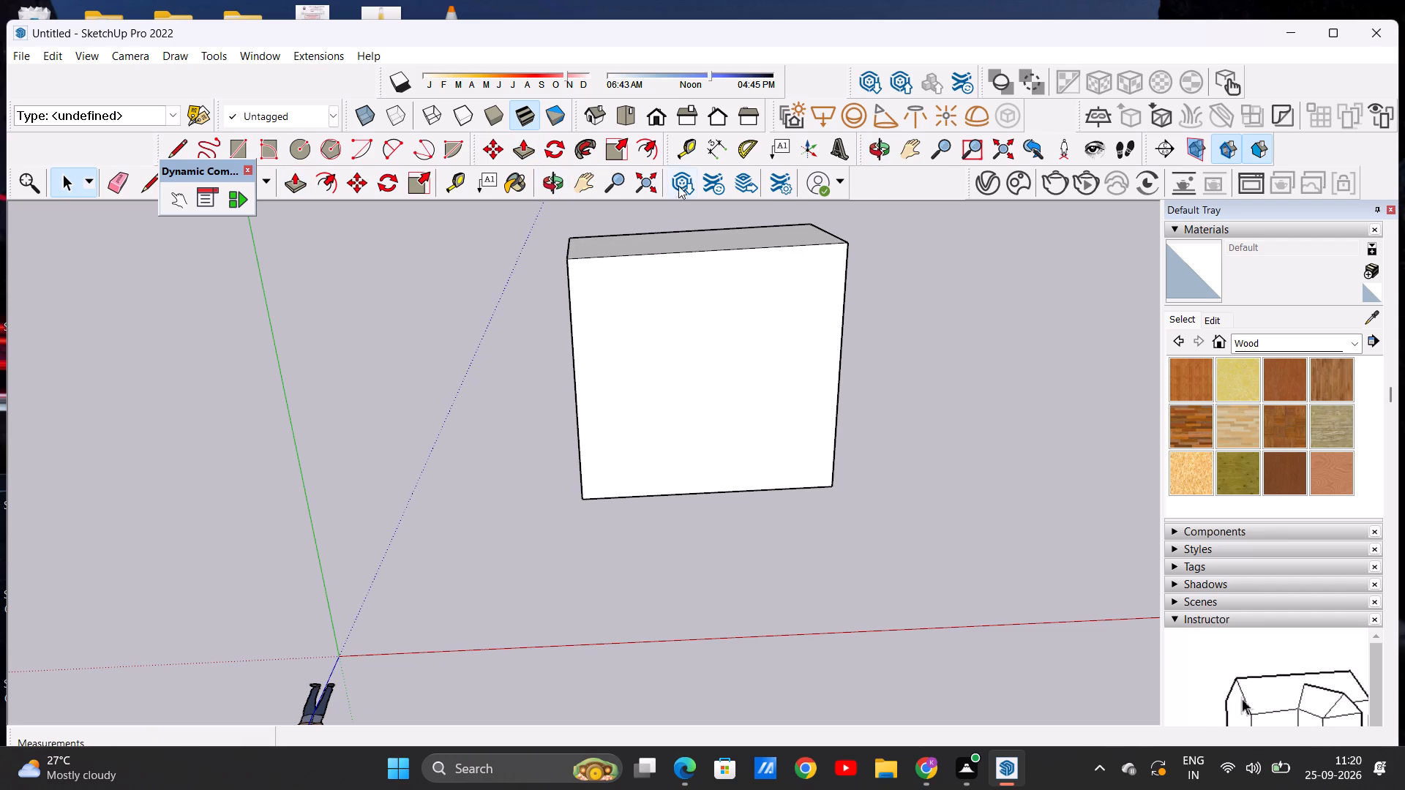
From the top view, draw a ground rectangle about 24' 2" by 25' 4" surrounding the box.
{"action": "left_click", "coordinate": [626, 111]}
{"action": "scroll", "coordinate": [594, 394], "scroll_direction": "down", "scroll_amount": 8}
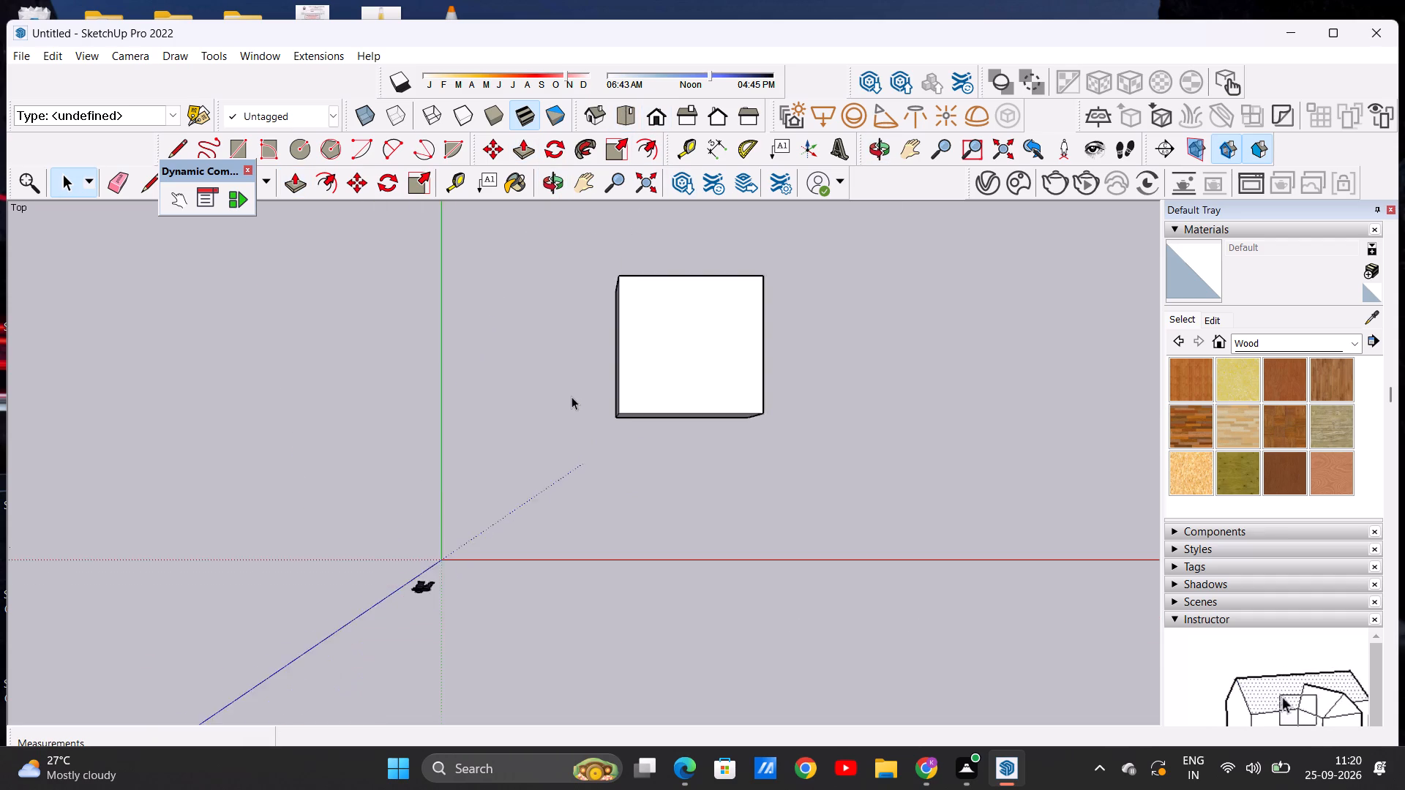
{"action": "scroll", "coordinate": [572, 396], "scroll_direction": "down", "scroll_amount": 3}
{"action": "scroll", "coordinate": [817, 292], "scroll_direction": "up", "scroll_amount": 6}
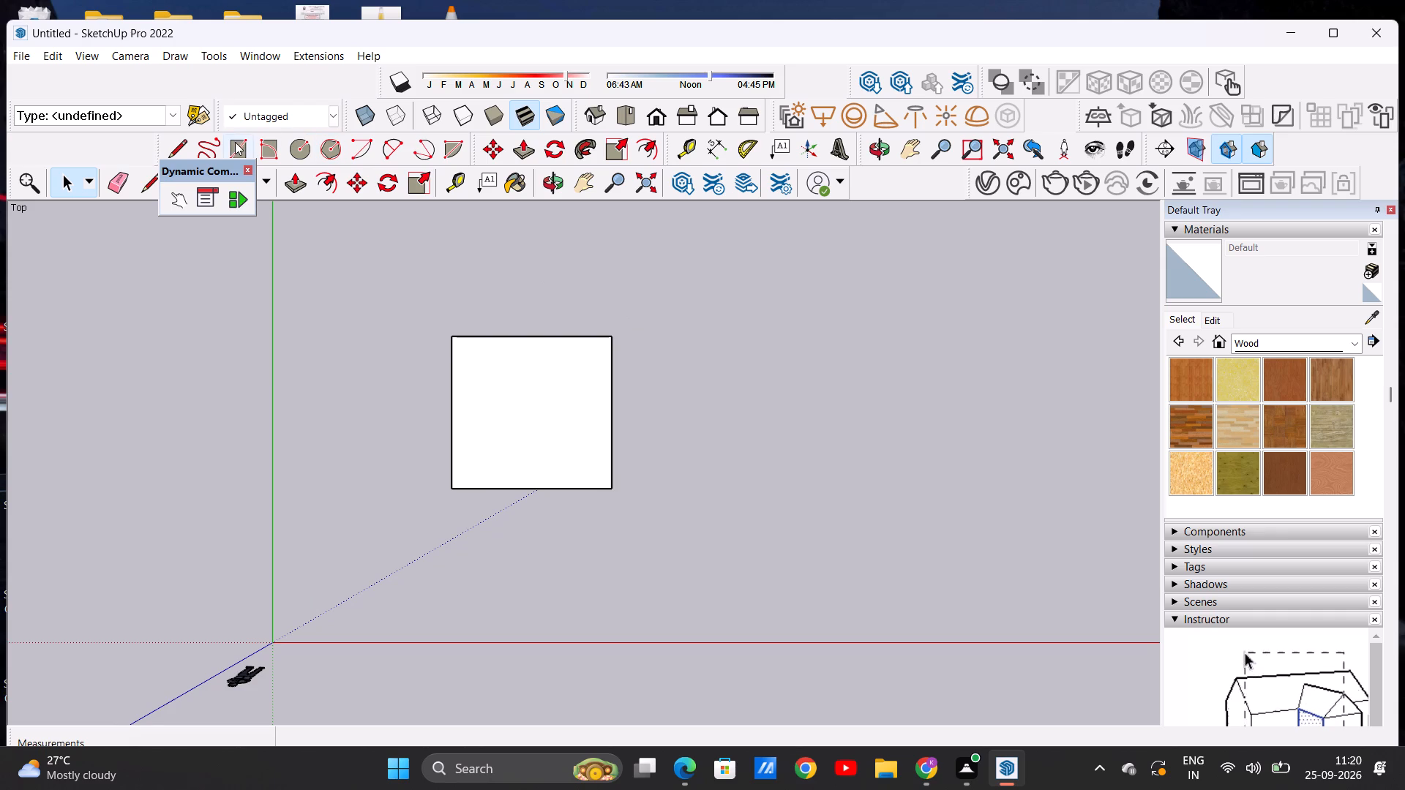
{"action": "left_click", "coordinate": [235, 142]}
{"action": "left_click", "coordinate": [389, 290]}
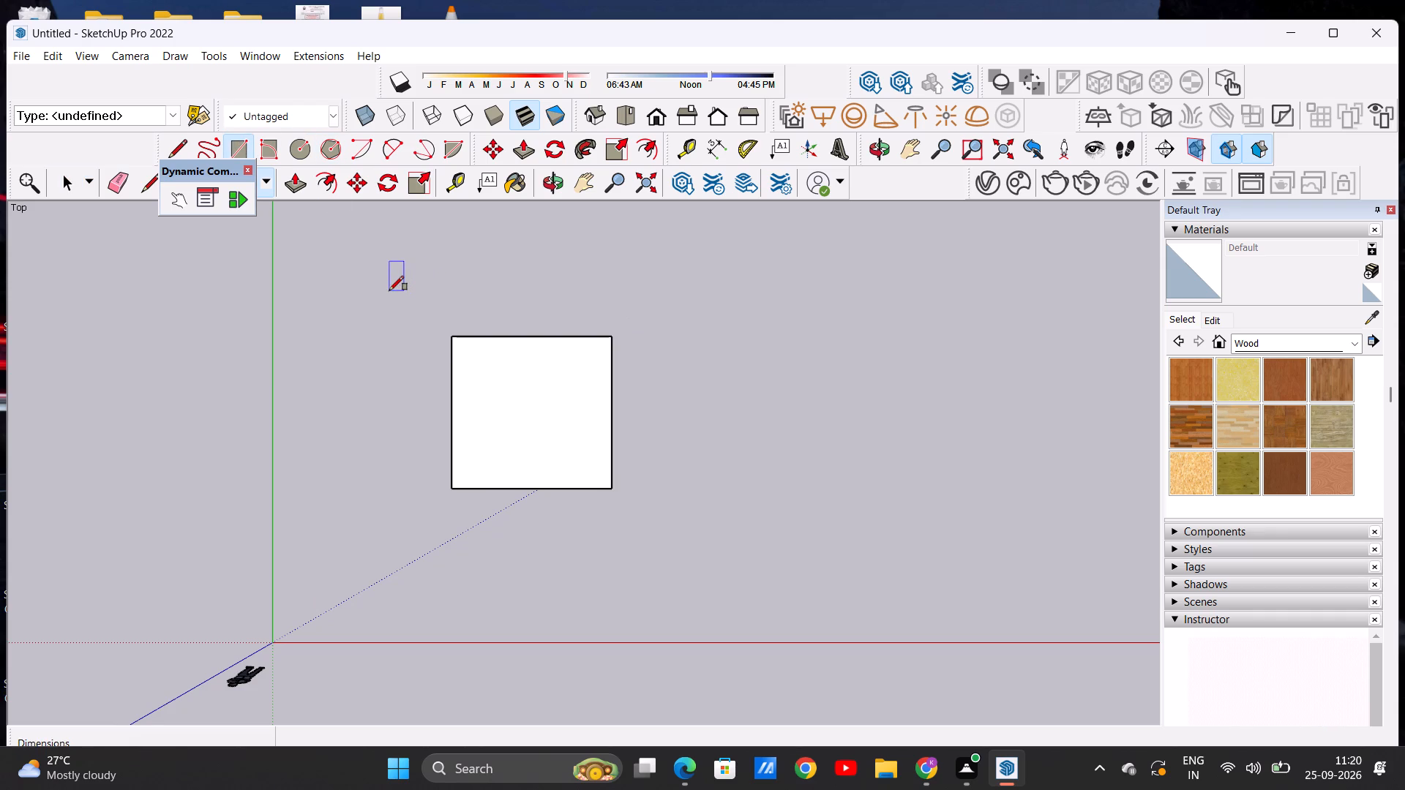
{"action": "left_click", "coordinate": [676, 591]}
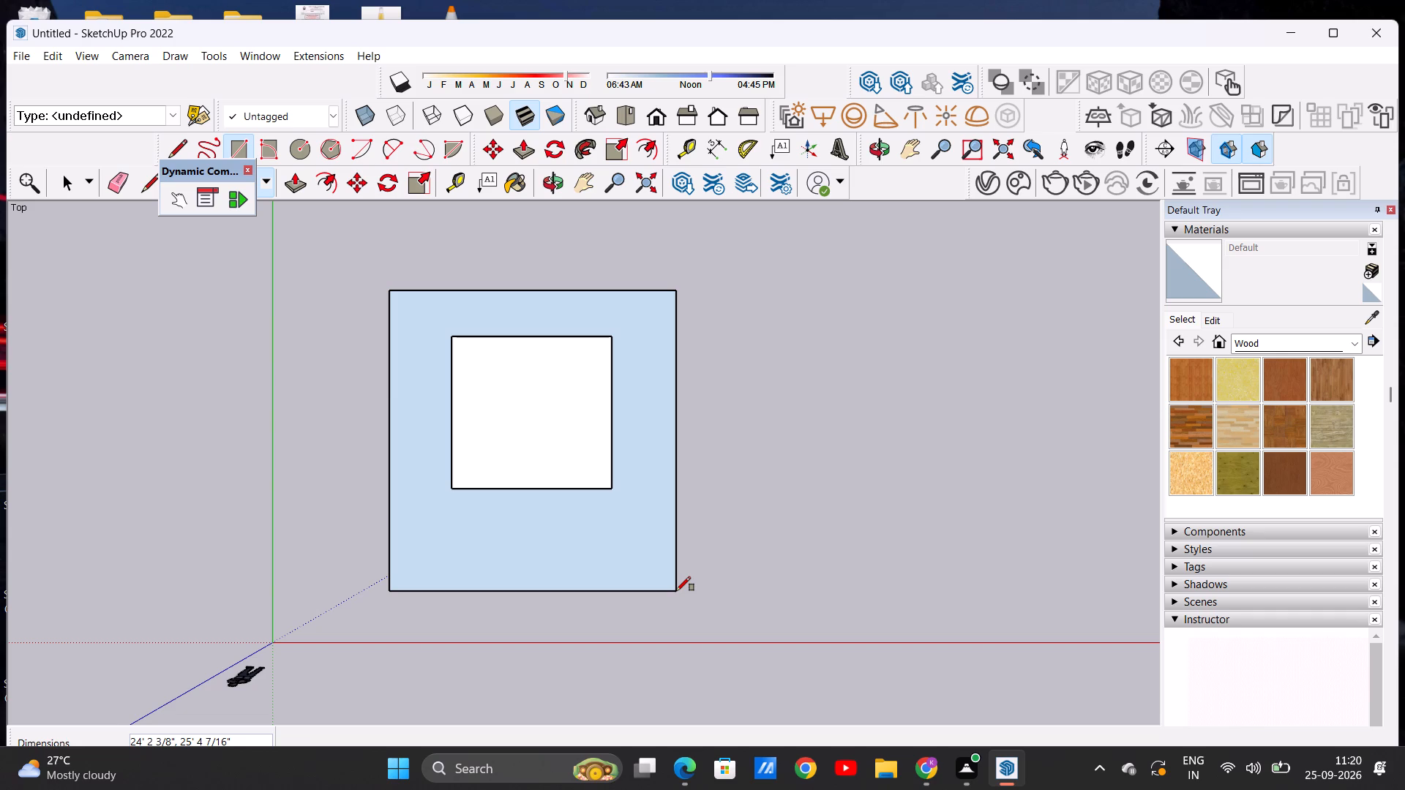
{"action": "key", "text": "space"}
Examine the box and the rectangle around its base from the front and from above.
{"action": "middle_click_drag", "start_coordinate": [575, 615], "coordinate": [547, 230]}
{"action": "middle_click_drag", "start_coordinate": [500, 582], "coordinate": [595, 521]}
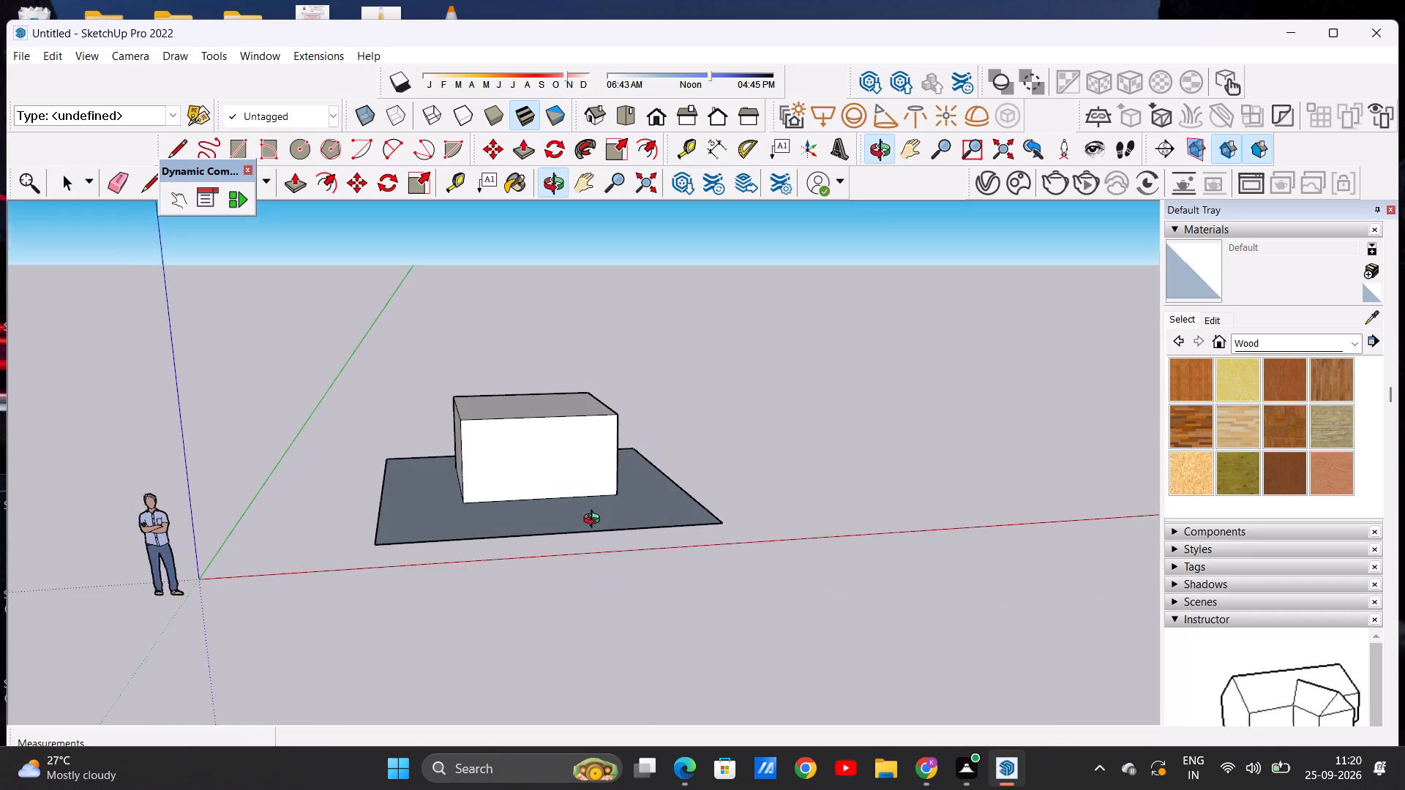
{"action": "middle_click_drag", "start_coordinate": [595, 521], "coordinate": [519, 509]}
{"action": "scroll", "coordinate": [530, 458], "scroll_direction": "up", "scroll_amount": 5}
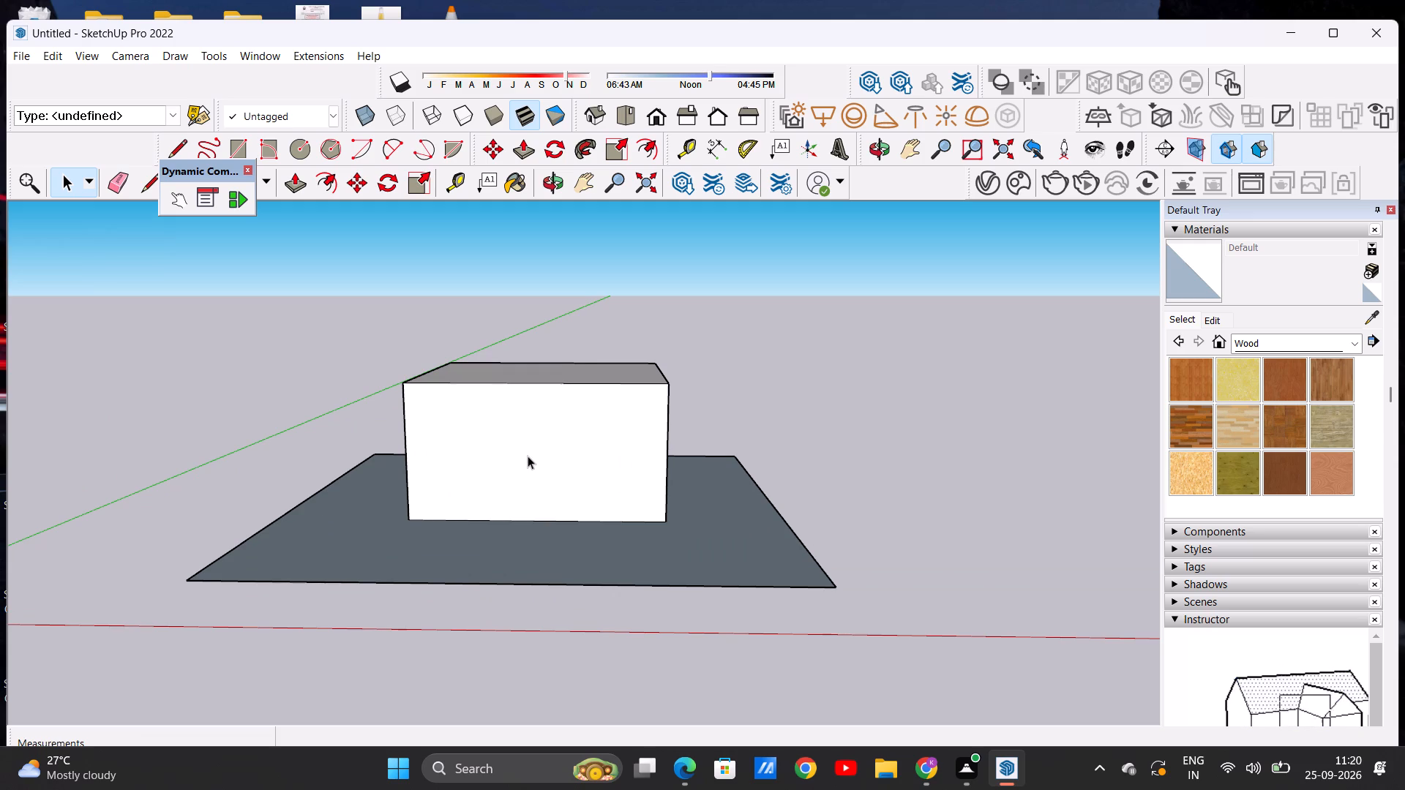
{"action": "scroll", "coordinate": [577, 466], "scroll_direction": "up", "scroll_amount": 2}
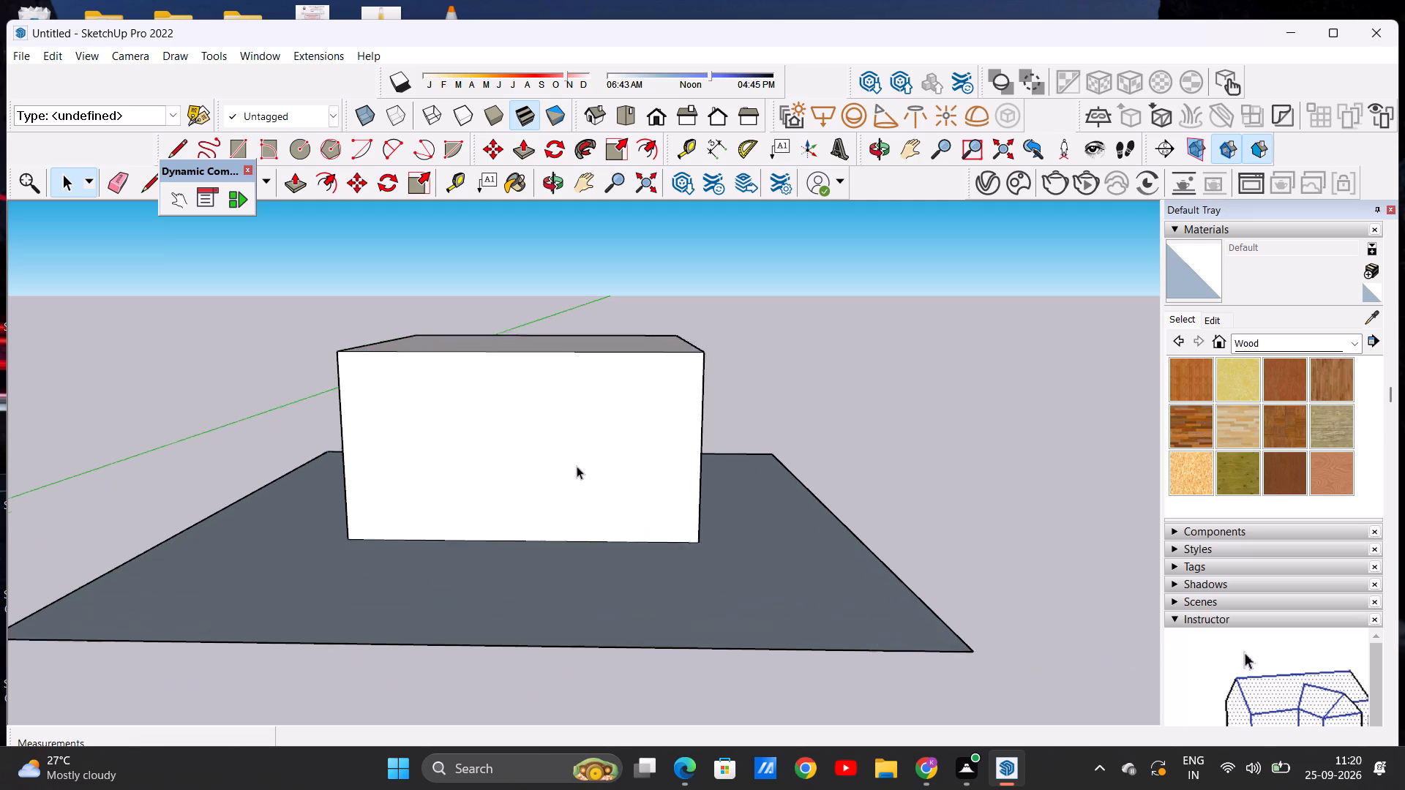
{"action": "scroll", "coordinate": [577, 466], "scroll_direction": "up", "scroll_amount": 3}
{"action": "left_click", "coordinate": [239, 153]}
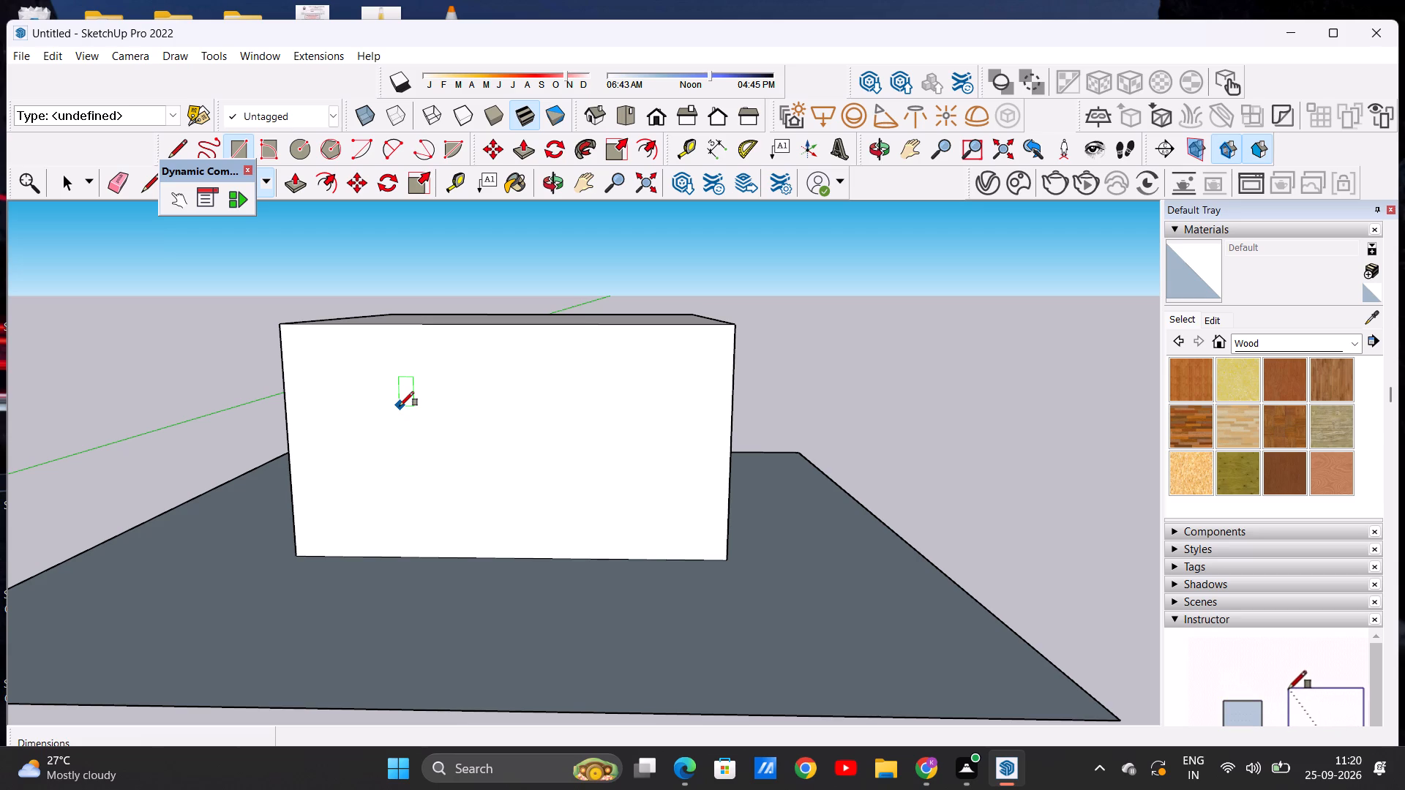
{"action": "key", "text": "space"}
{"action": "middle_click_drag", "start_coordinate": [550, 410], "coordinate": [569, 535]}
{"action": "scroll", "coordinate": [576, 475], "scroll_direction": "down", "scroll_amount": 7}
{"action": "middle_click_drag", "start_coordinate": [566, 470], "coordinate": [574, 570]}
{"action": "scroll", "coordinate": [566, 470], "scroll_direction": "down", "scroll_amount": 1}
{"action": "scroll", "coordinate": [602, 497], "scroll_direction": "up", "scroll_amount": 5}
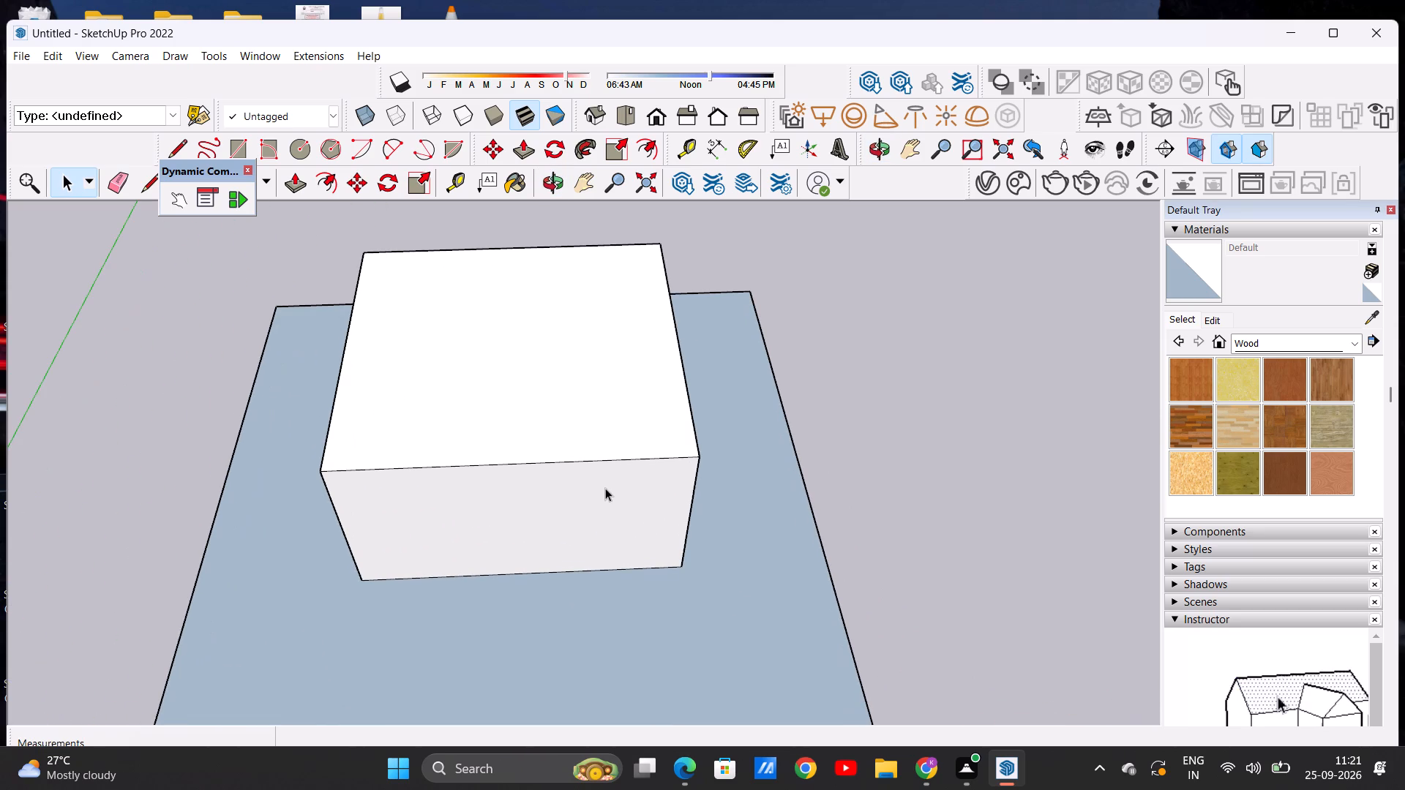
{"action": "scroll", "coordinate": [605, 488], "scroll_direction": "down", "scroll_amount": 4}
{"action": "scroll", "coordinate": [599, 345], "scroll_direction": "up", "scroll_amount": 3}
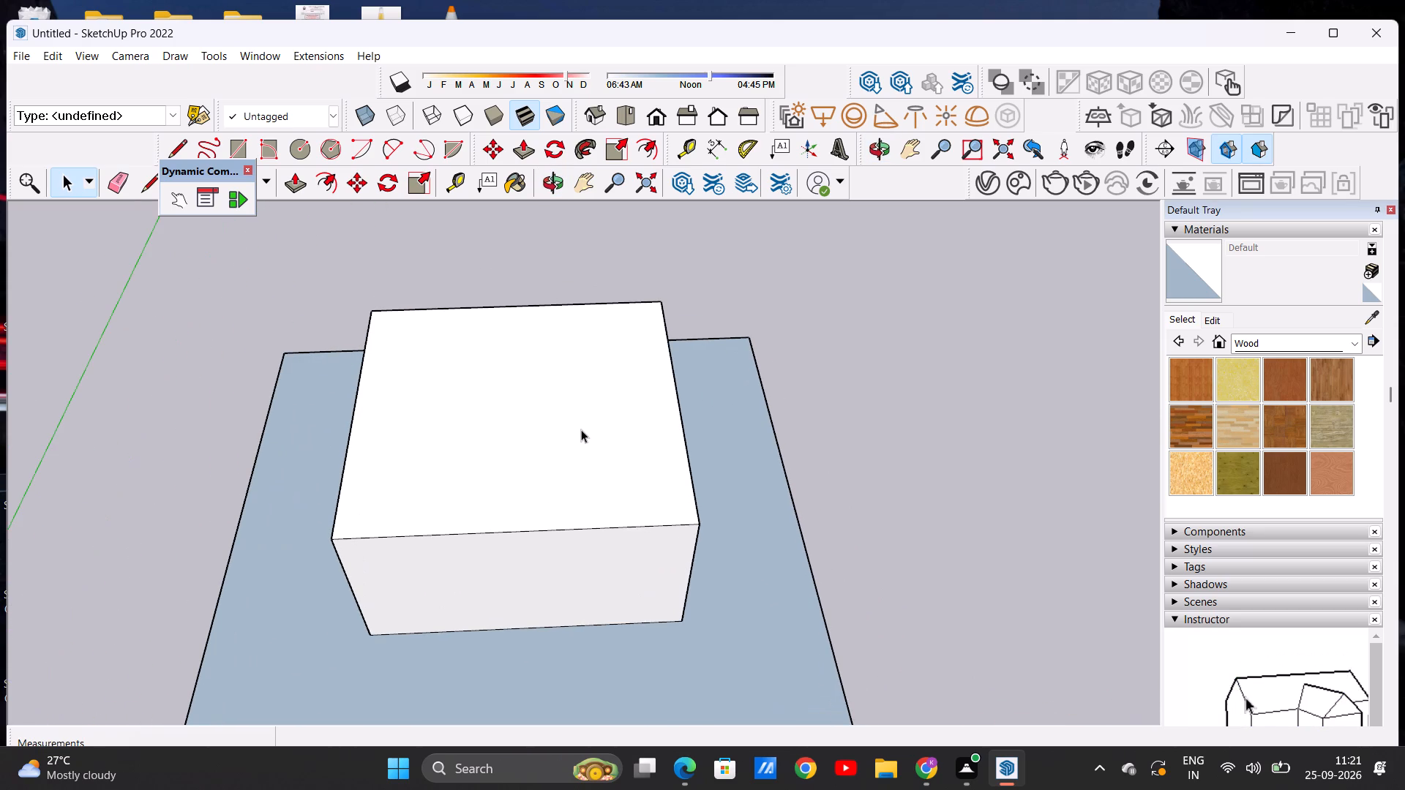
Undo the surrounding rectangle, the side face's Push/Pull, the box's move and its original upward Push/Pull.
{"action": "key", "text": "ctrl+z"}
{"action": "key", "text": "ctrl+z"}
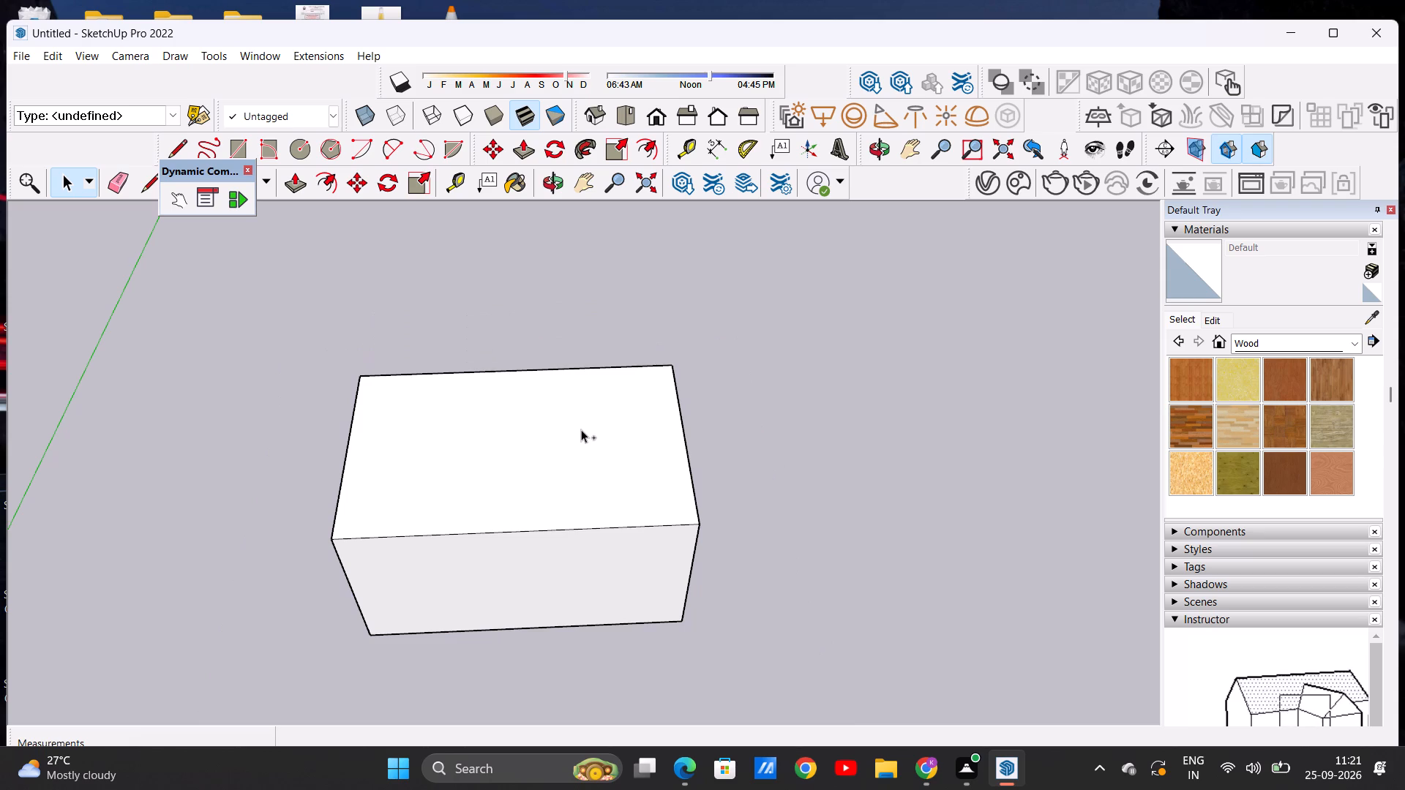
{"action": "key", "text": "ctrl+z"}
{"action": "key", "text": "ctrl+z"}
Select the flat rectangle with its edges and move it by its far back corner about 21' farther from the origin.
{"action": "scroll", "coordinate": [581, 429], "scroll_direction": "down", "scroll_amount": 16}
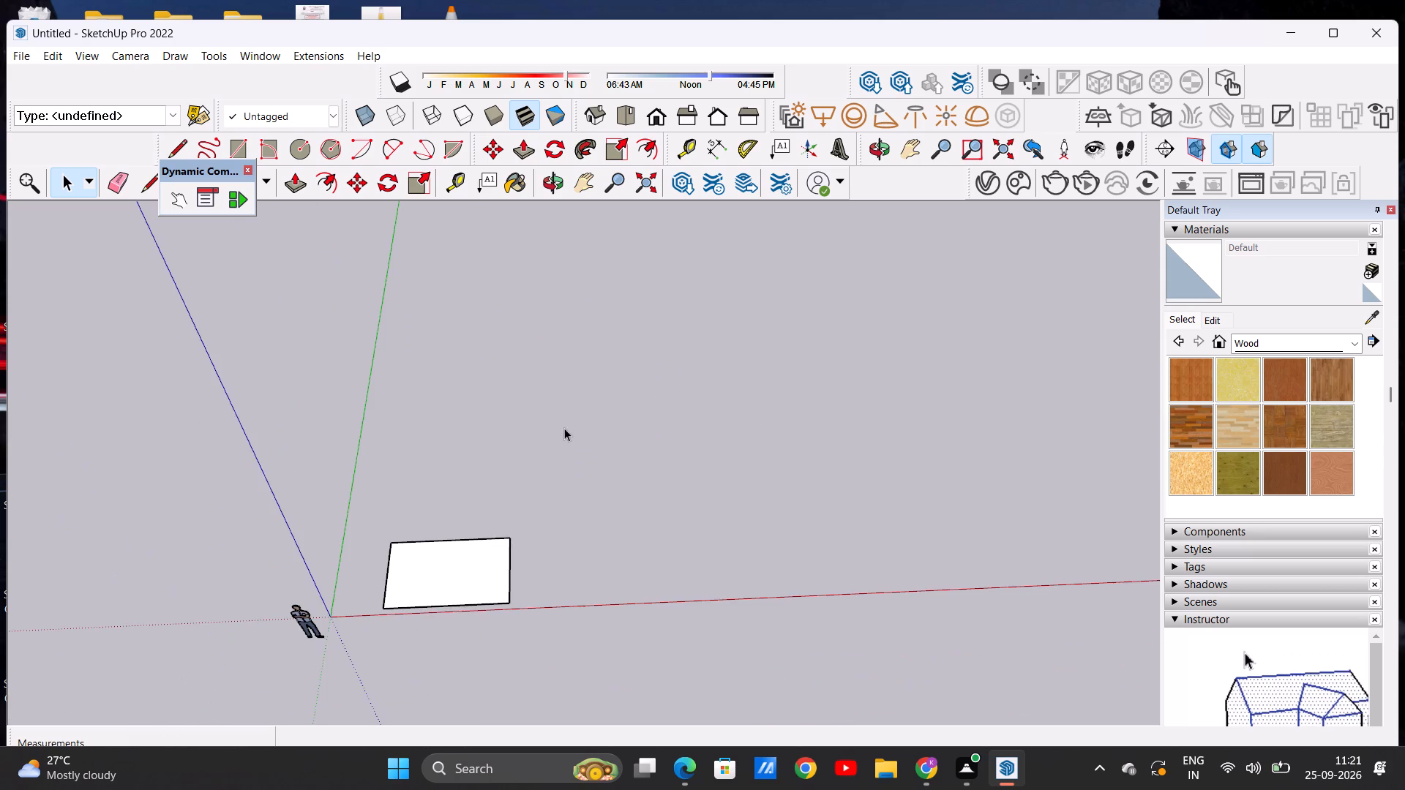
{"action": "scroll", "coordinate": [489, 516], "scroll_direction": "up", "scroll_amount": 3}
{"action": "double_click", "coordinate": [454, 590]}
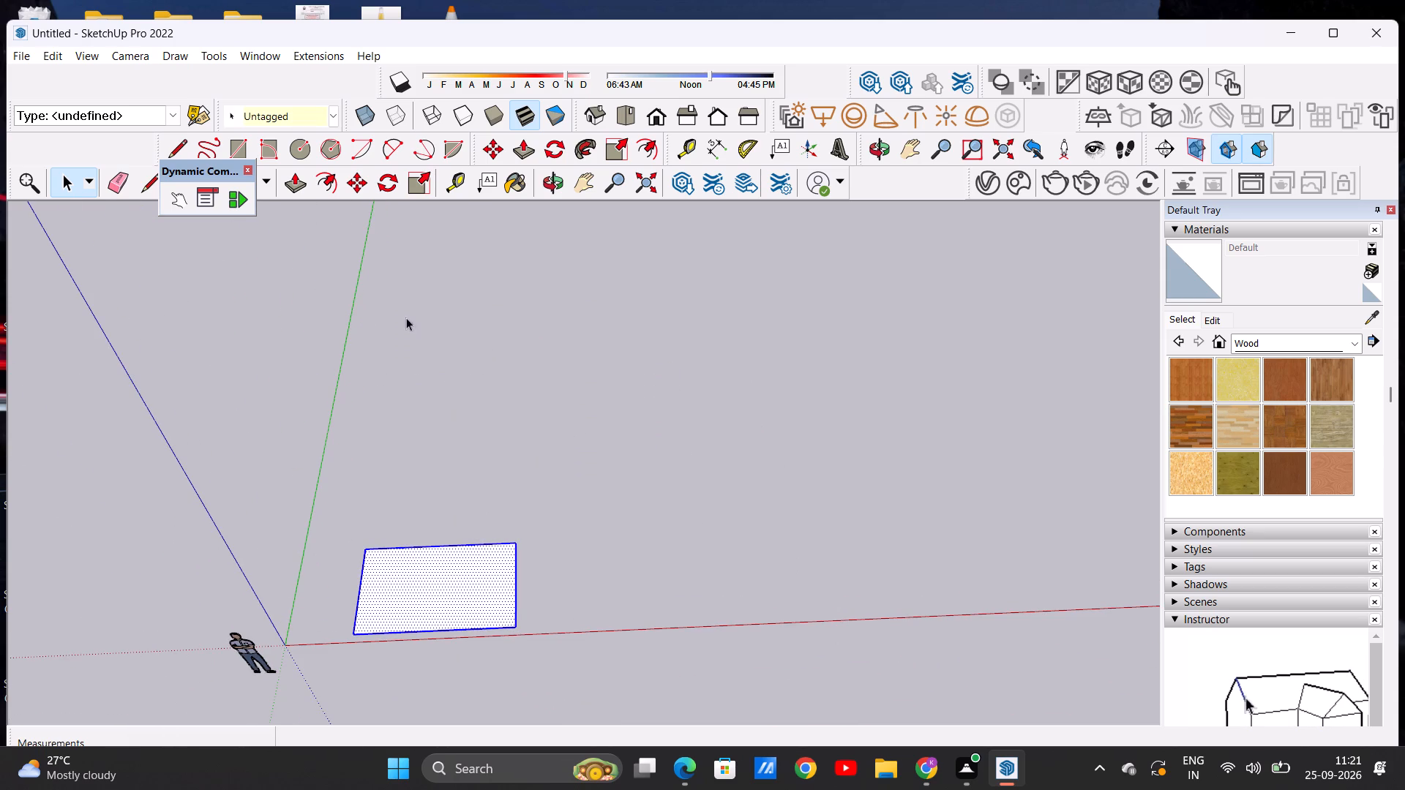
{"action": "left_click", "coordinate": [357, 181]}
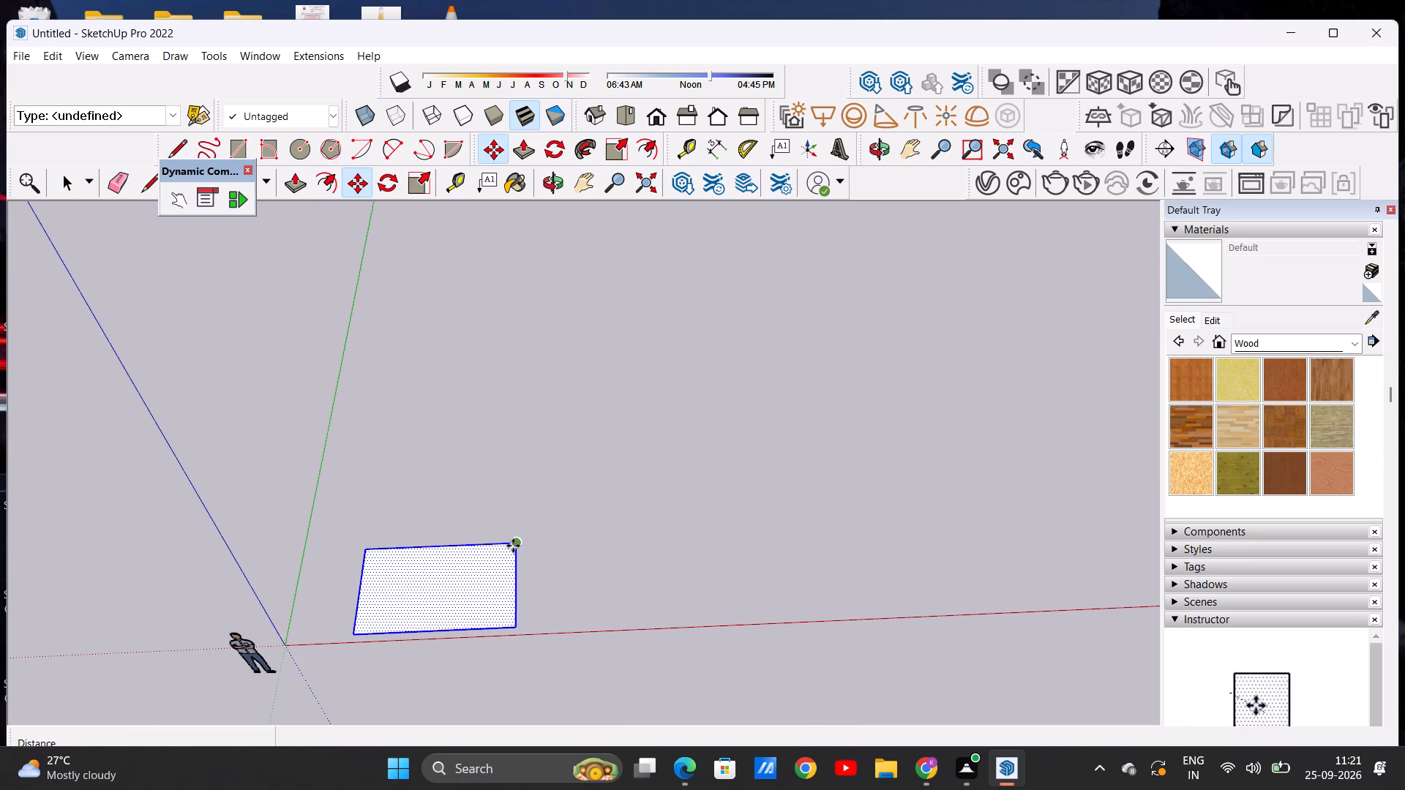
{"action": "left_click", "coordinate": [513, 546]}
{"action": "left_click", "coordinate": [672, 405]}
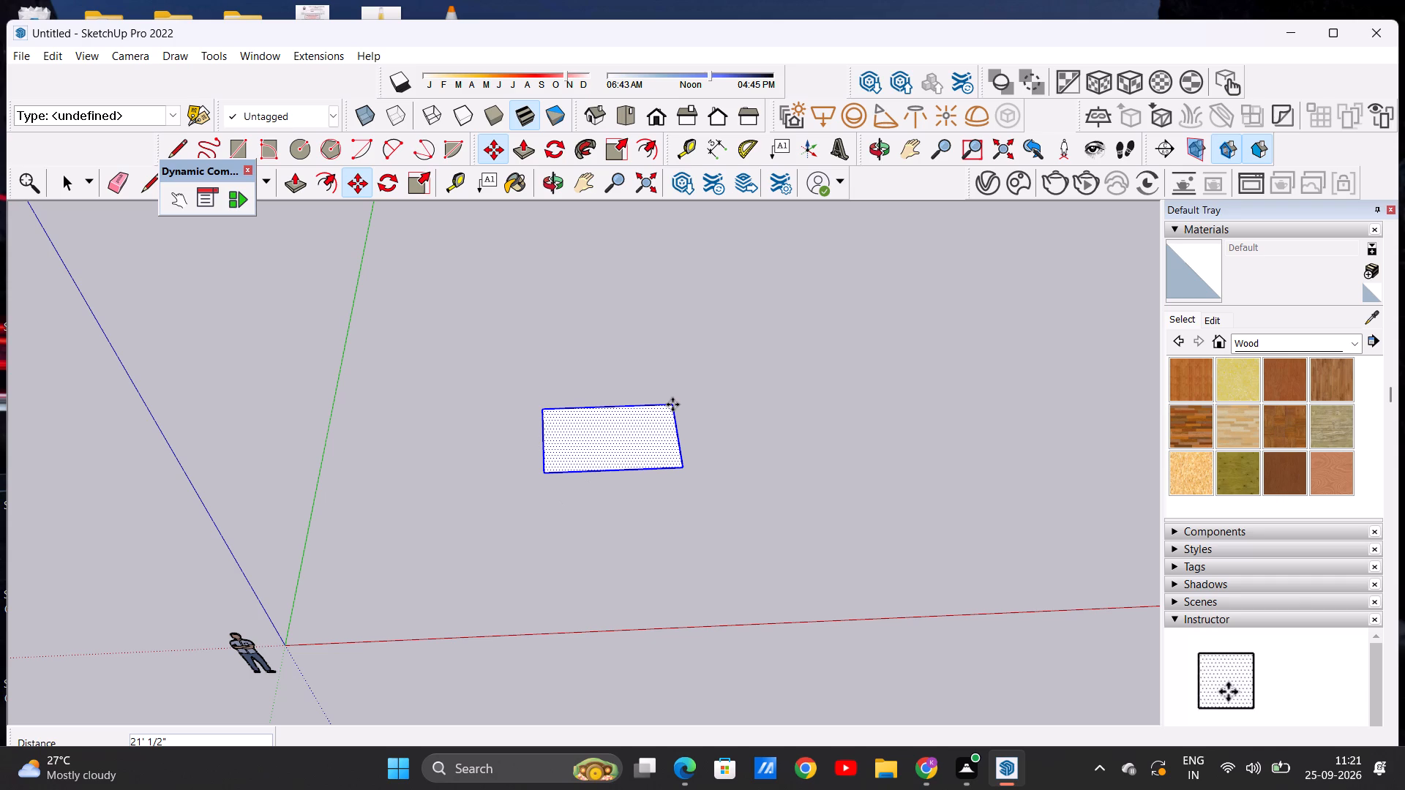
{"action": "key", "text": "space"}
{"action": "scroll", "coordinate": [675, 444], "scroll_direction": "up", "scroll_amount": 4}
{"action": "left_click", "coordinate": [634, 516]}
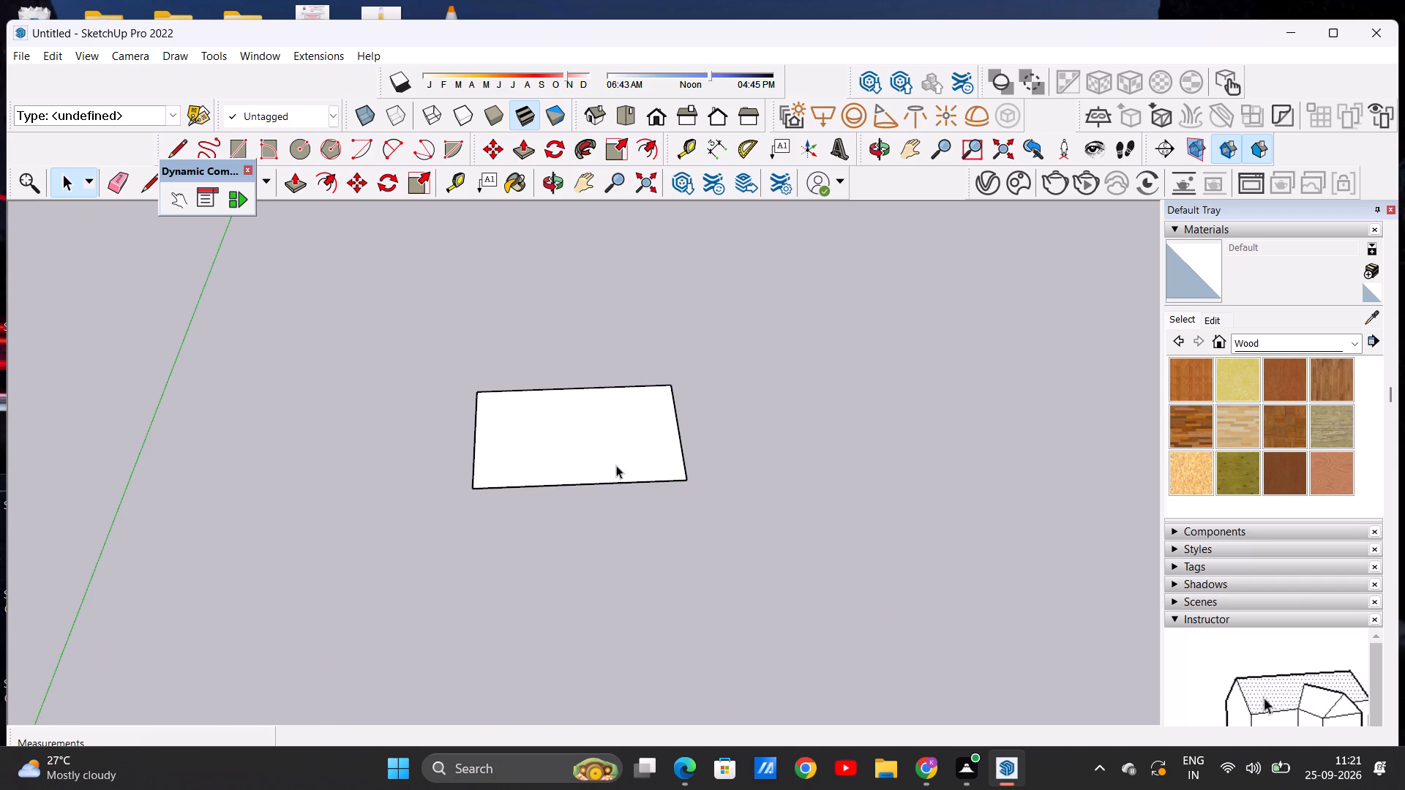
Draw a second rectangle 12' 3" by about 6' 3" adjoining the full back edge of the existing one.
{"action": "middle_click_drag", "start_coordinate": [615, 464], "coordinate": [594, 647]}
{"action": "scroll", "coordinate": [574, 505], "scroll_direction": "up", "scroll_amount": 2}
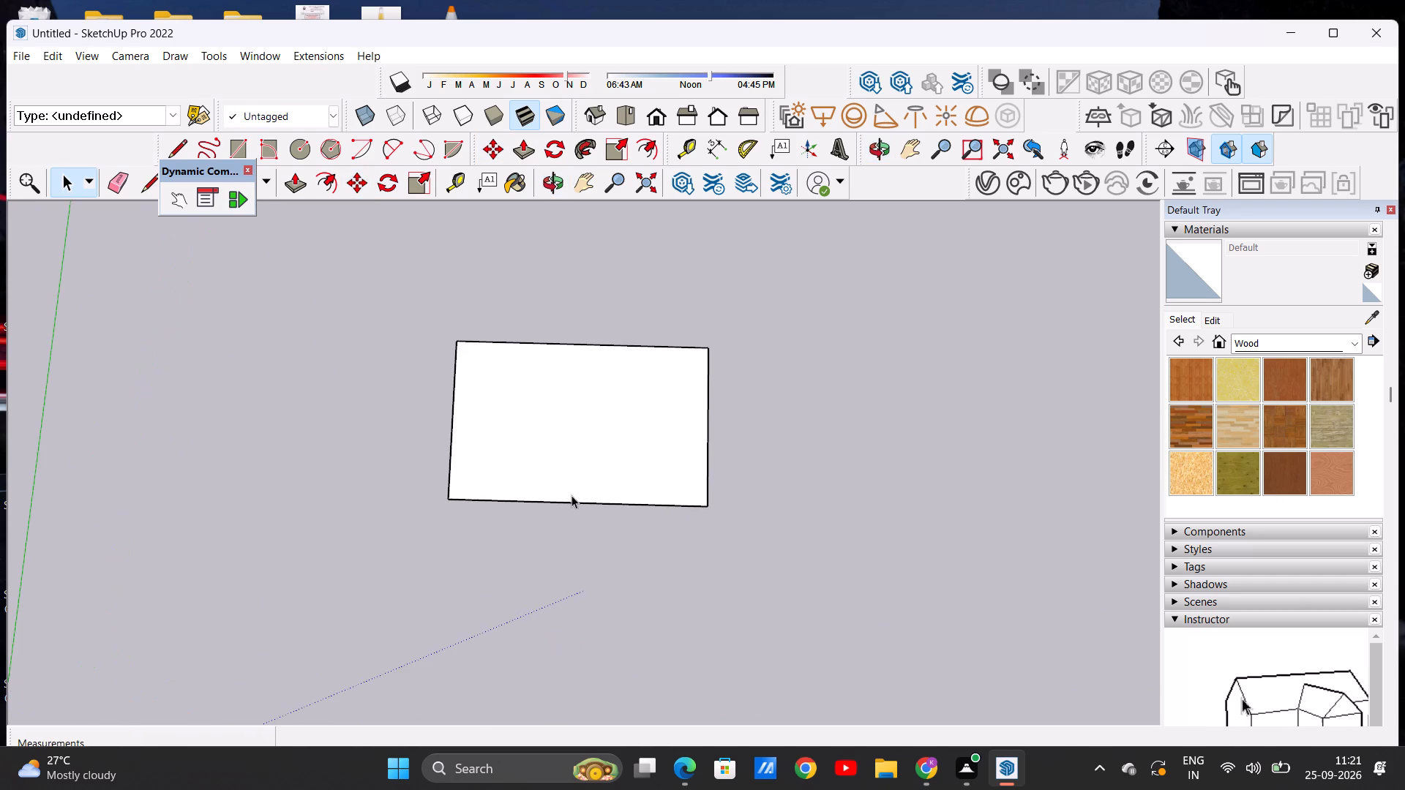
{"action": "left_click", "coordinate": [235, 151]}
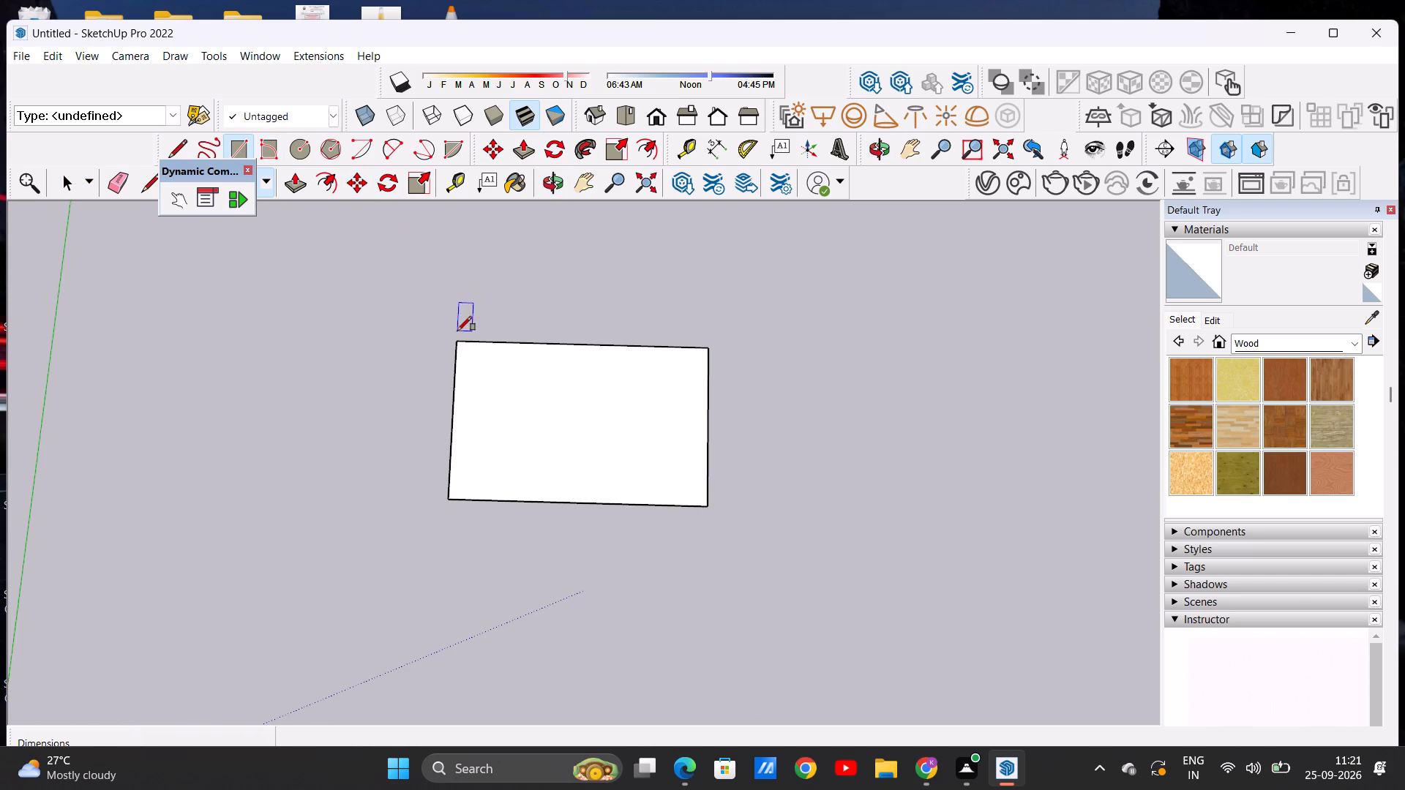
{"action": "left_click", "coordinate": [453, 340]}
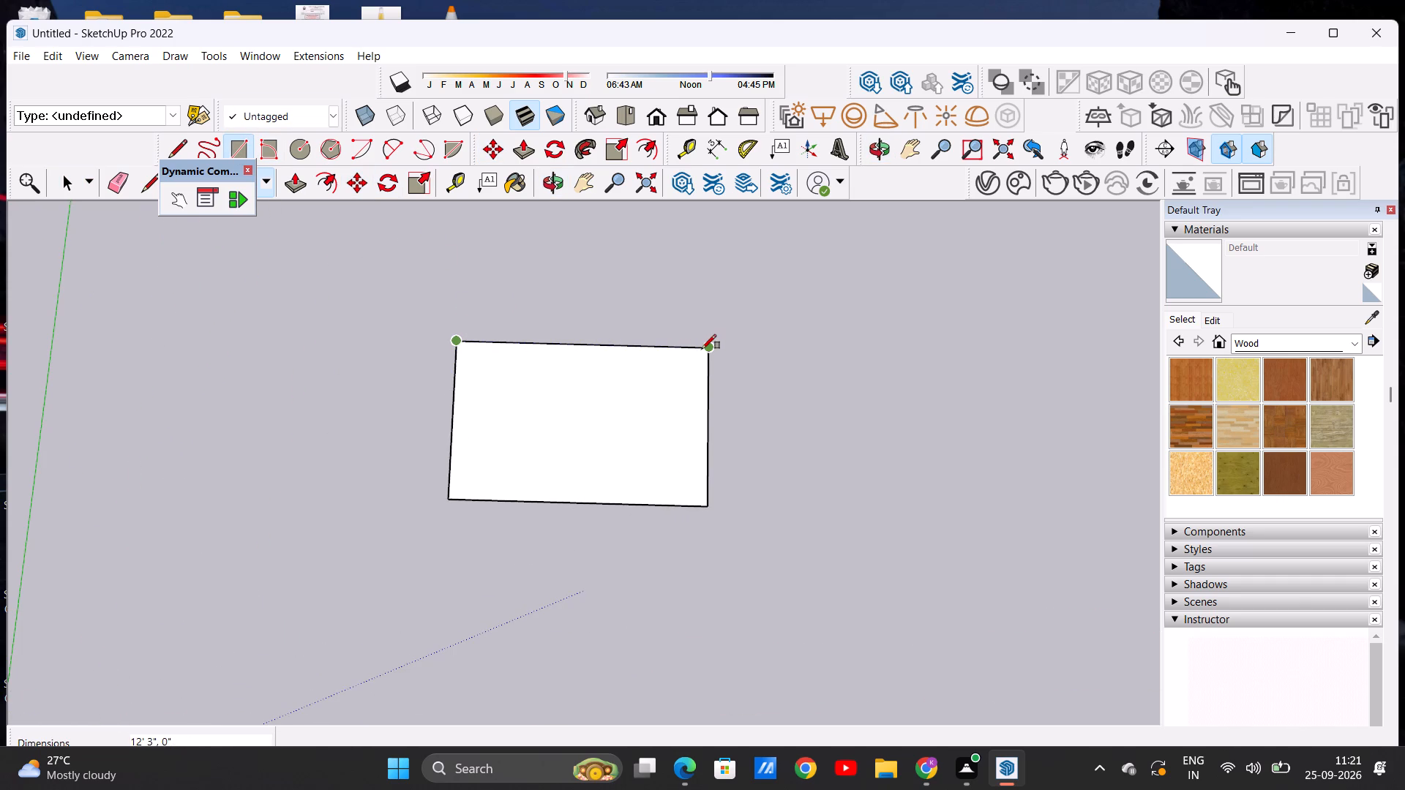
{"action": "left_click", "coordinate": [702, 349]}
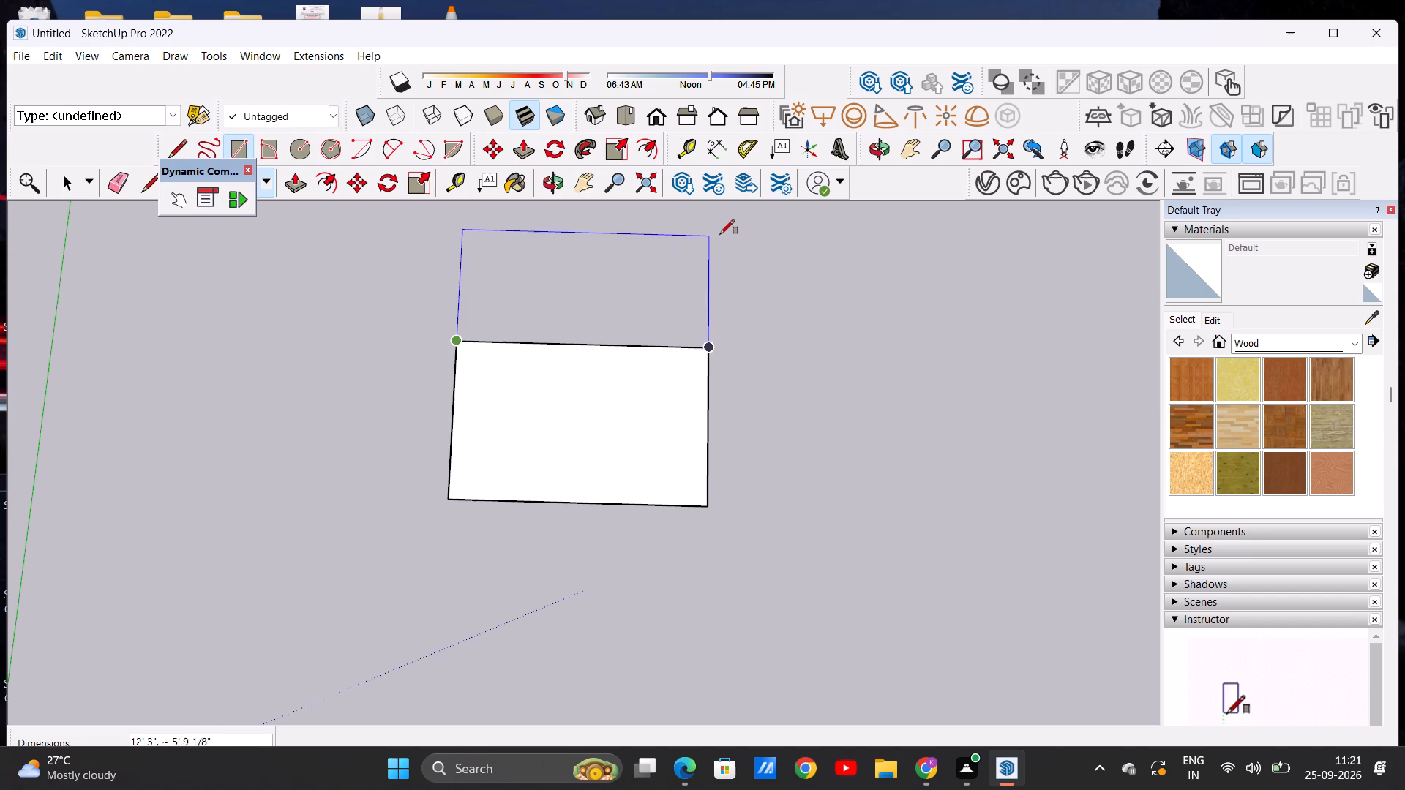
{"action": "left_click", "coordinate": [715, 227]}
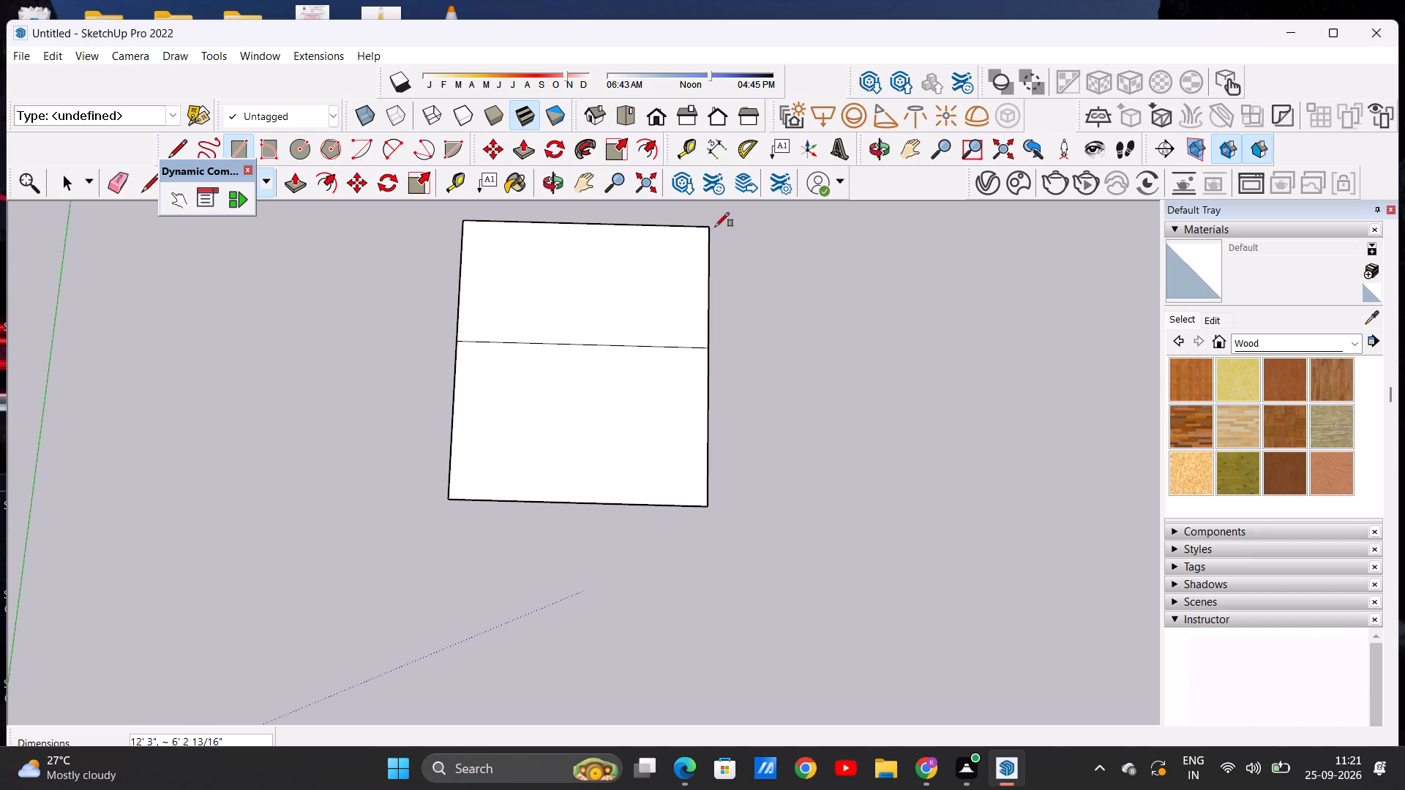
{"action": "key", "text": "space"}
Erase the shared edge between the two adjoining rectangles to merge them into one face.
{"action": "left_click", "coordinate": [114, 176]}
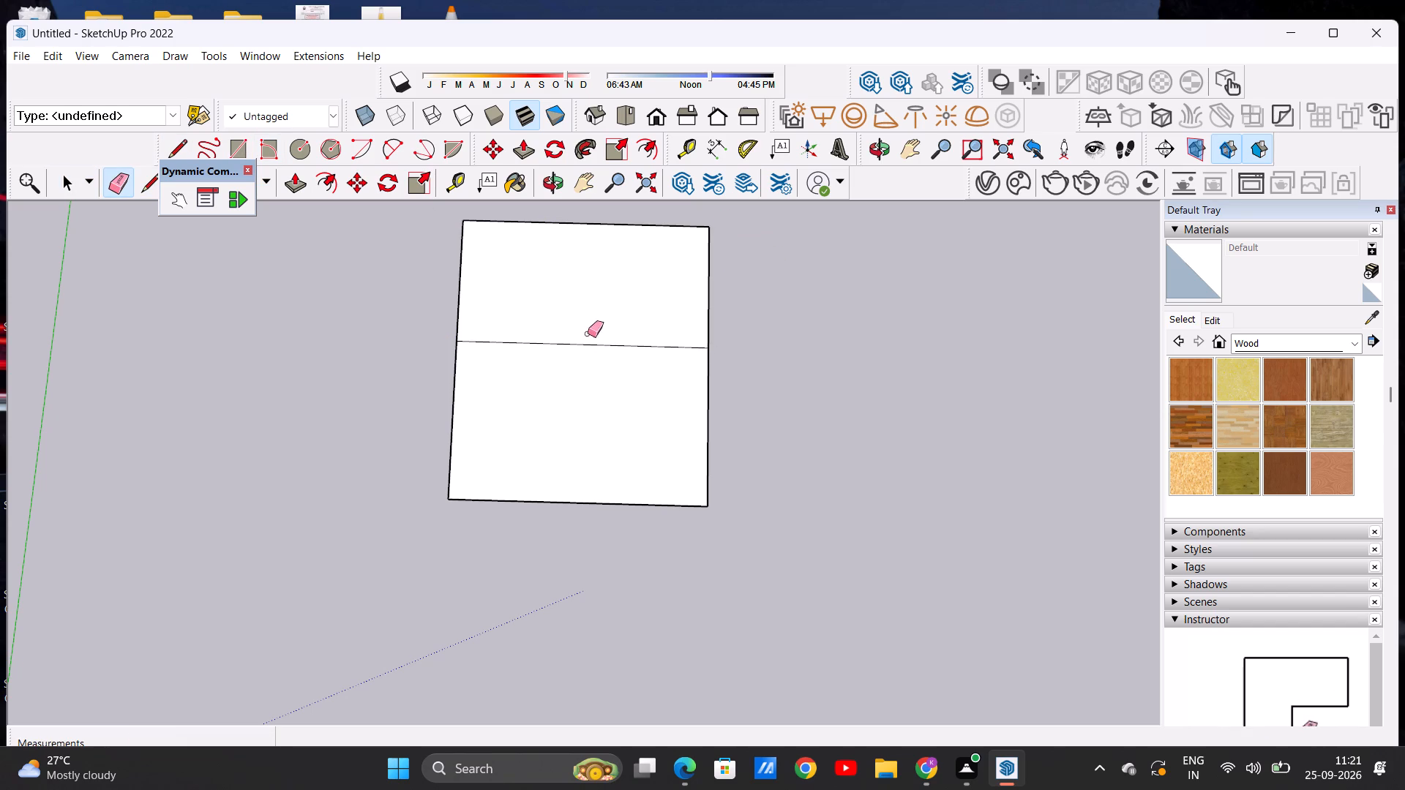
{"action": "left_click_drag", "start_coordinate": [580, 323], "coordinate": [588, 355]}
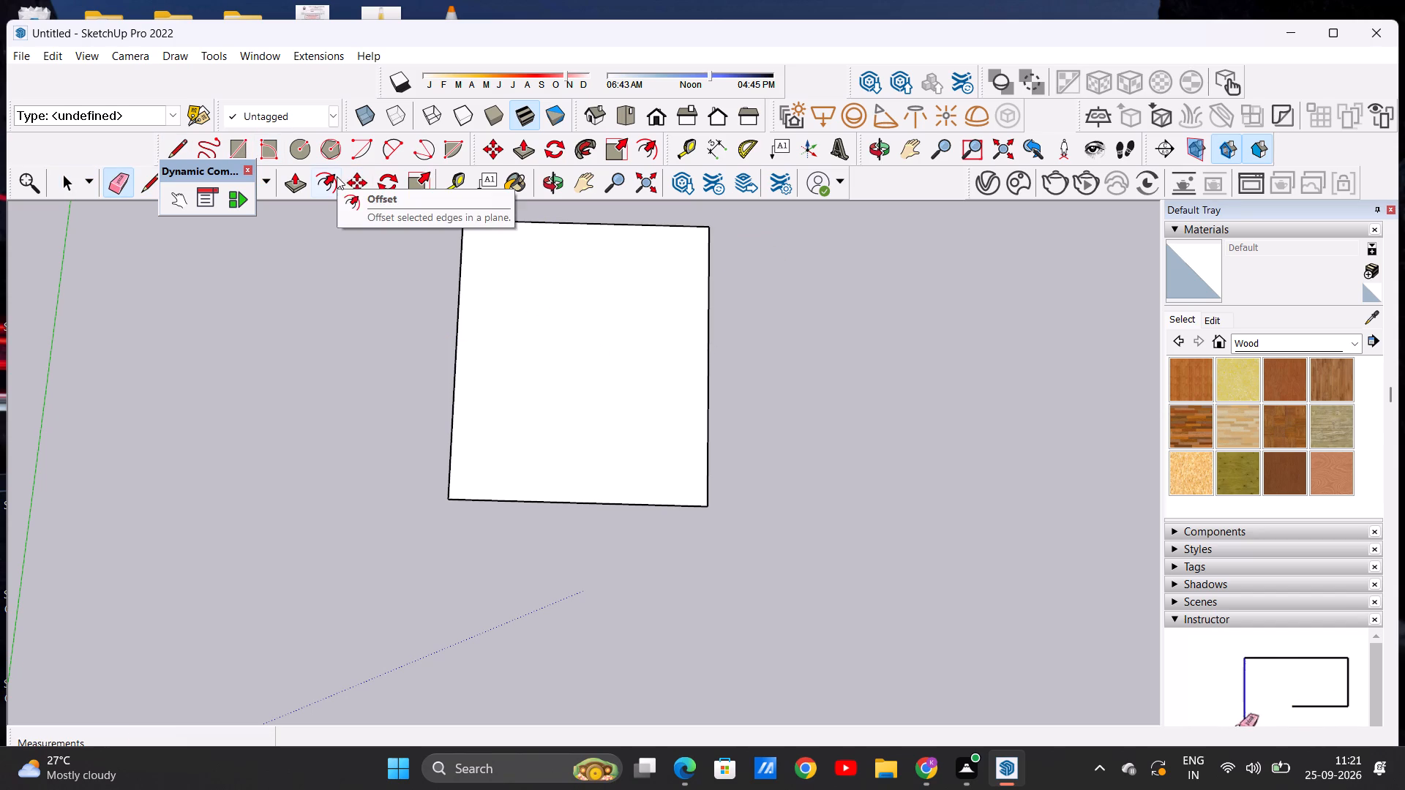
Offset the outline of the merged rectangle inward about 7" to form a wall-thickness border.
{"action": "left_click", "coordinate": [320, 180]}
{"action": "left_click", "coordinate": [549, 255]}
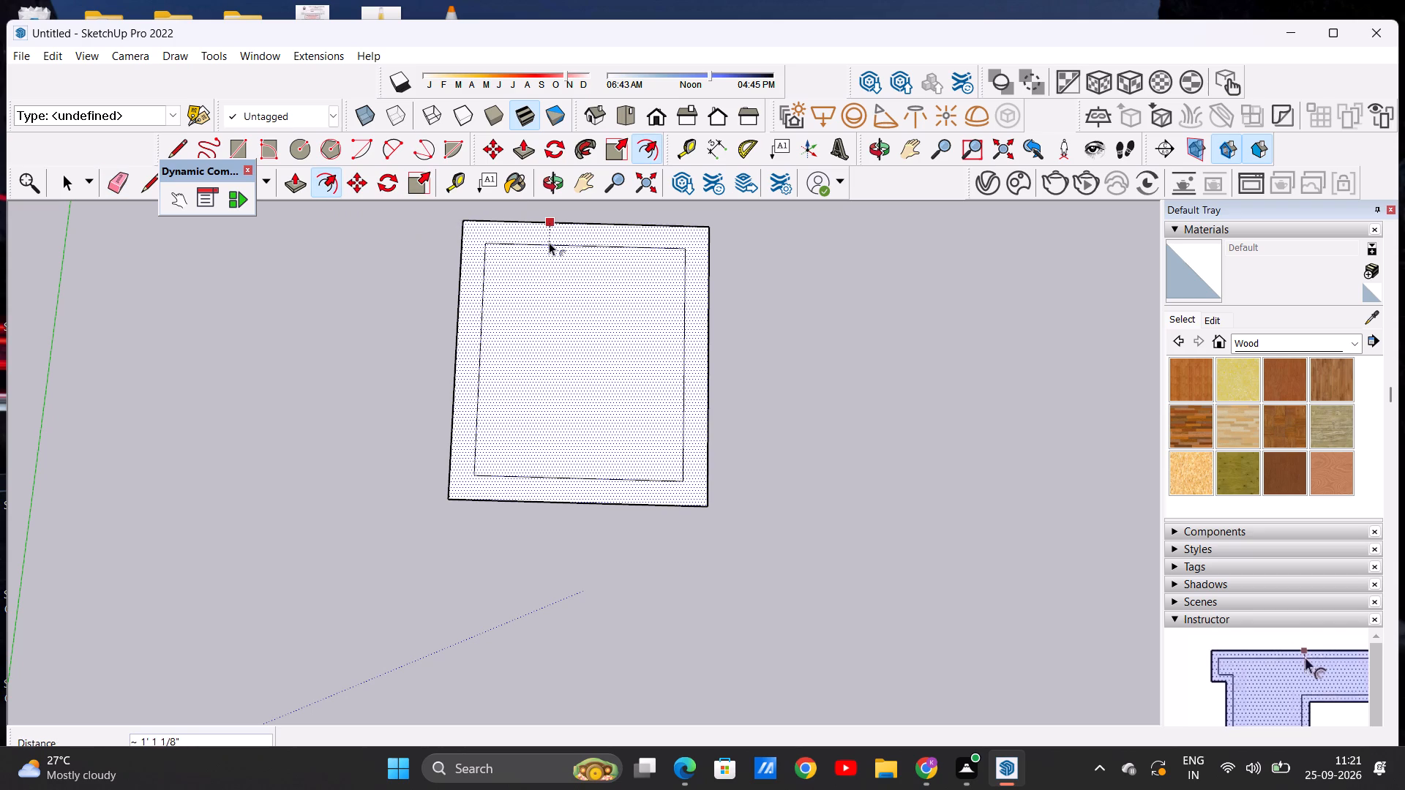
{"action": "left_click", "coordinate": [547, 234]}
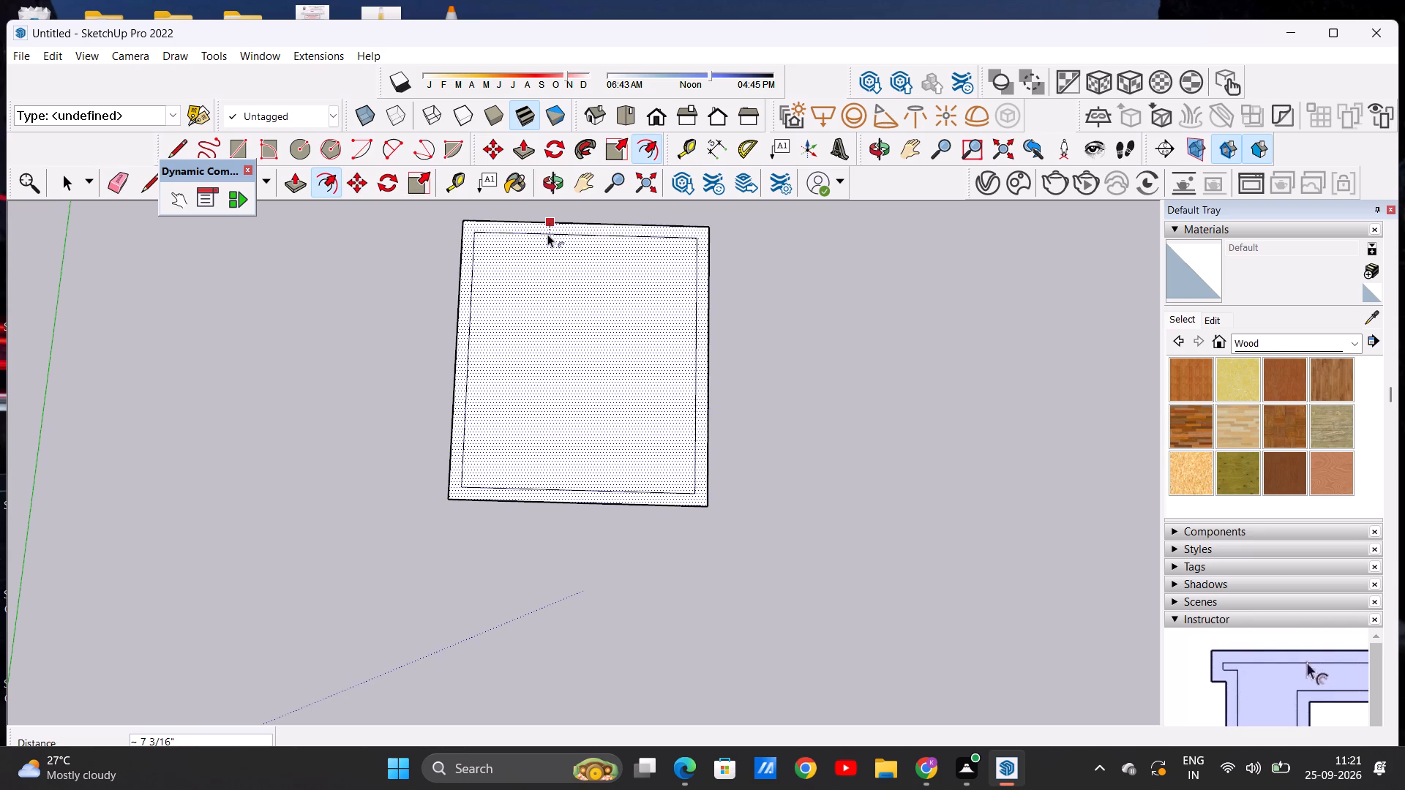
{"action": "key", "text": "space"}
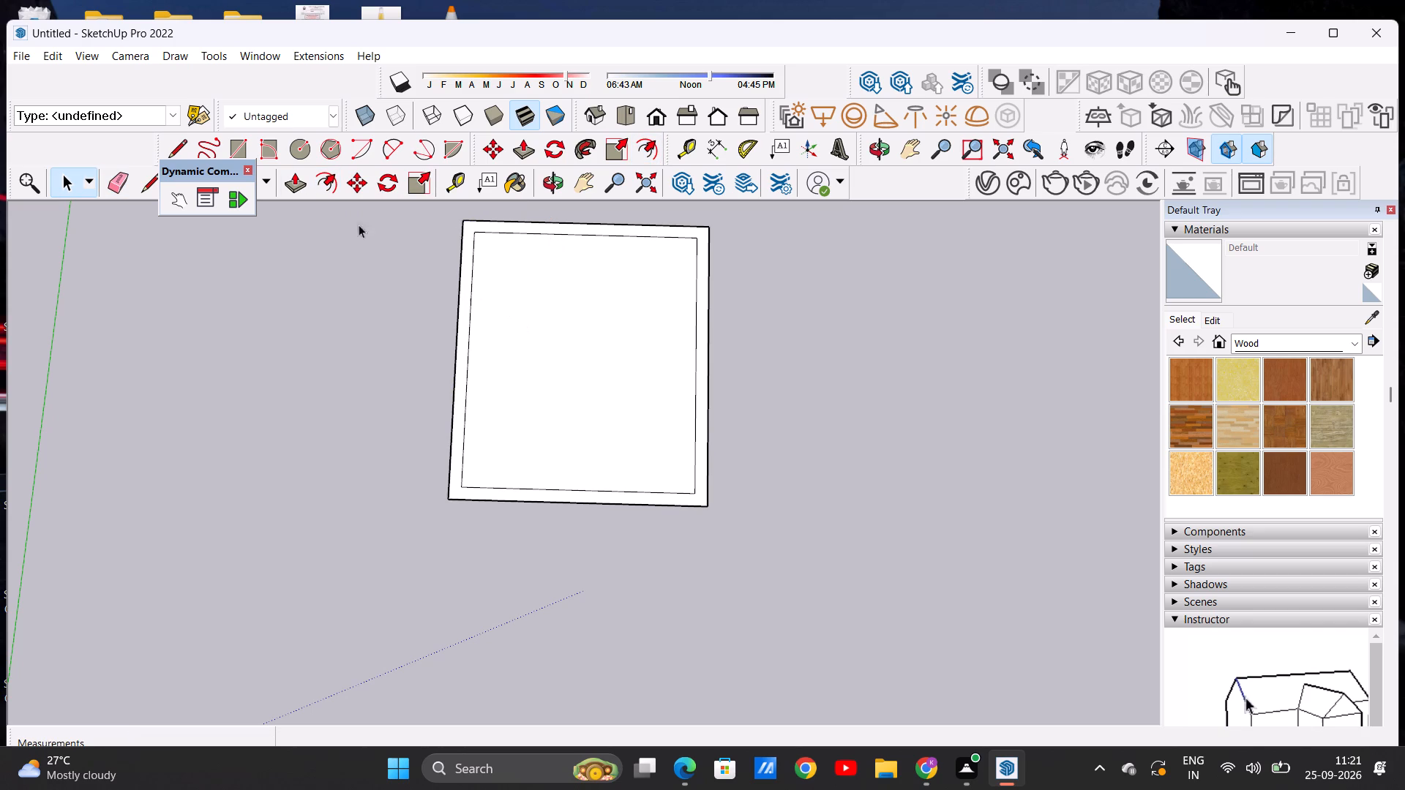
Draw two closely spaced parallel 12' 3" lines across the full width of the rectangle, slightly nearer its front edge, for a partition.
{"action": "left_click", "coordinate": [176, 146]}
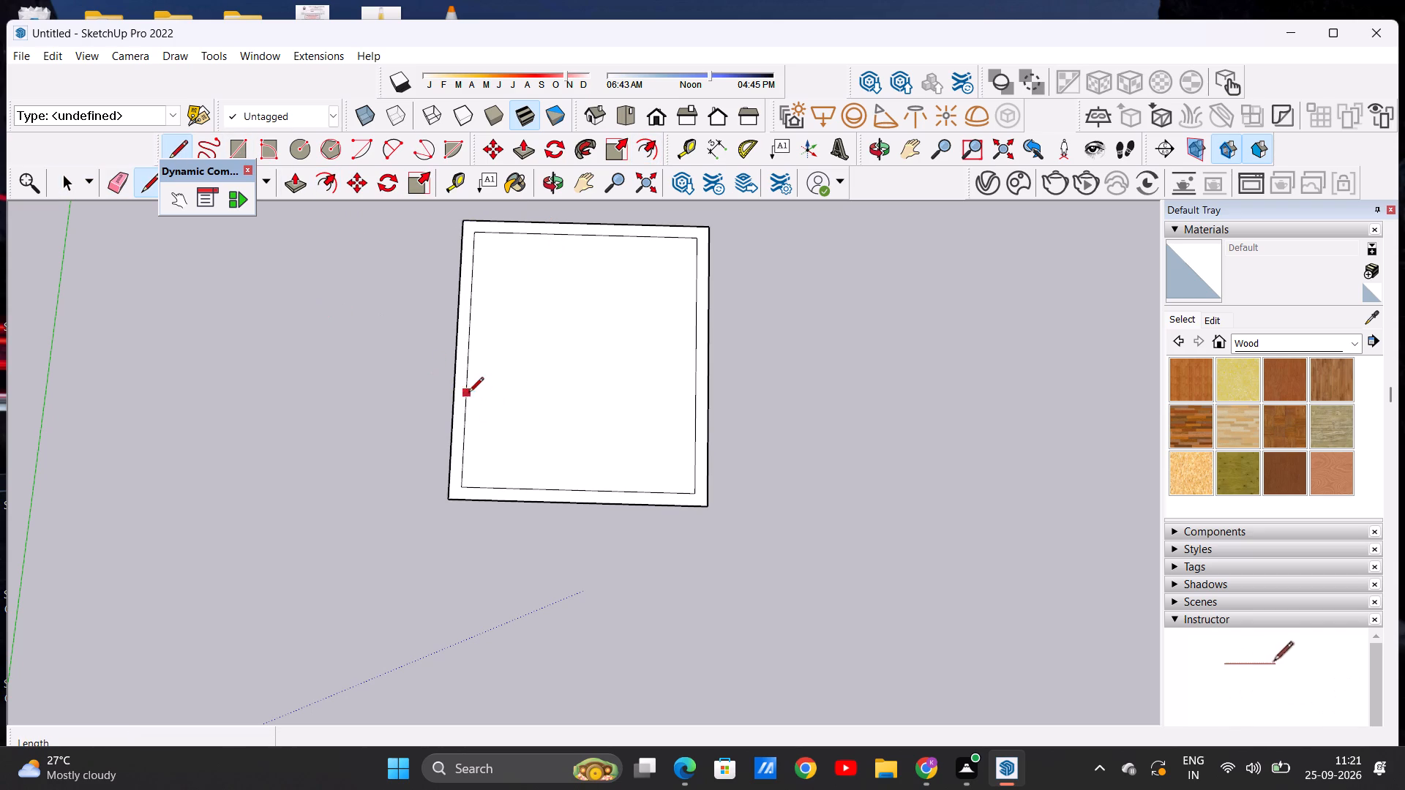
{"action": "left_click", "coordinate": [454, 401]}
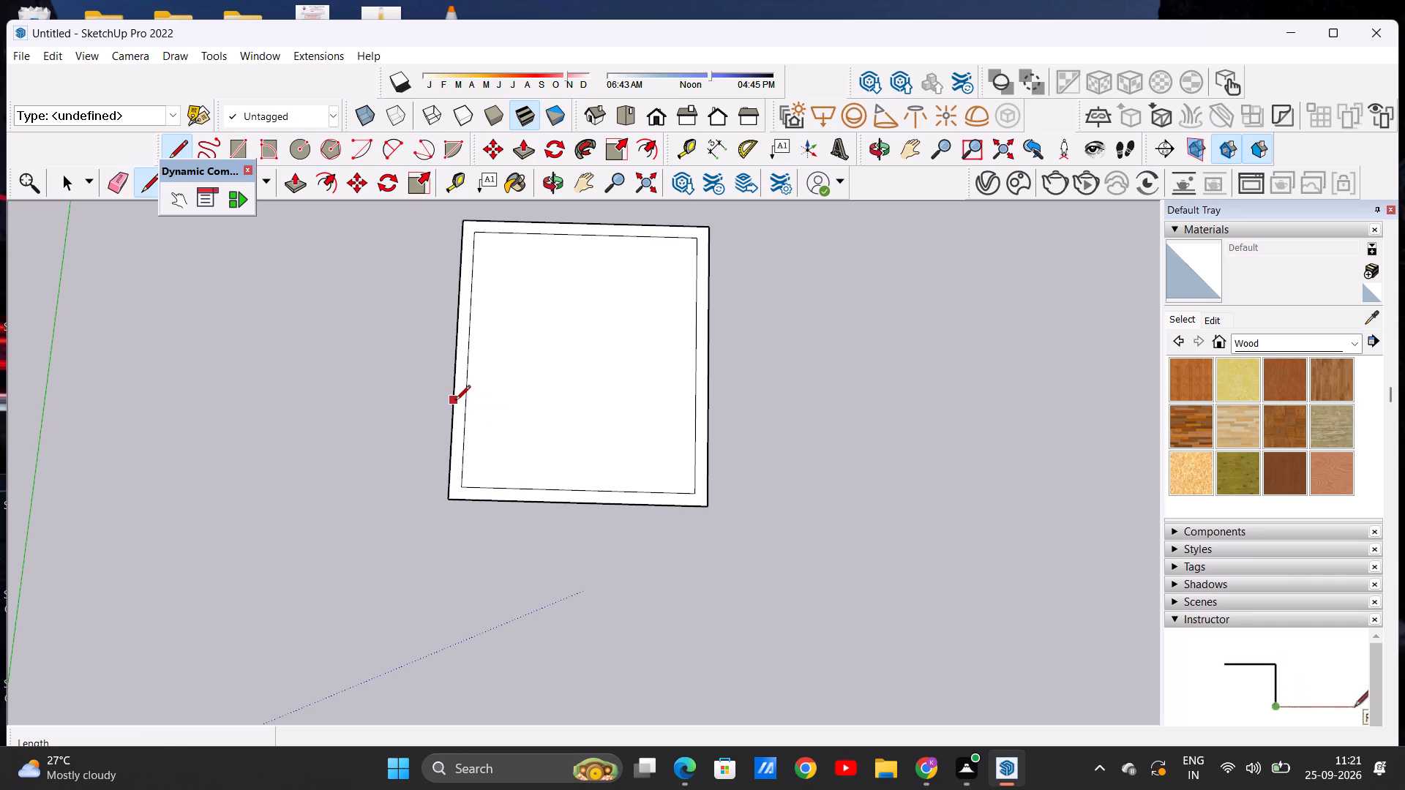
{"action": "left_click", "coordinate": [705, 409]}
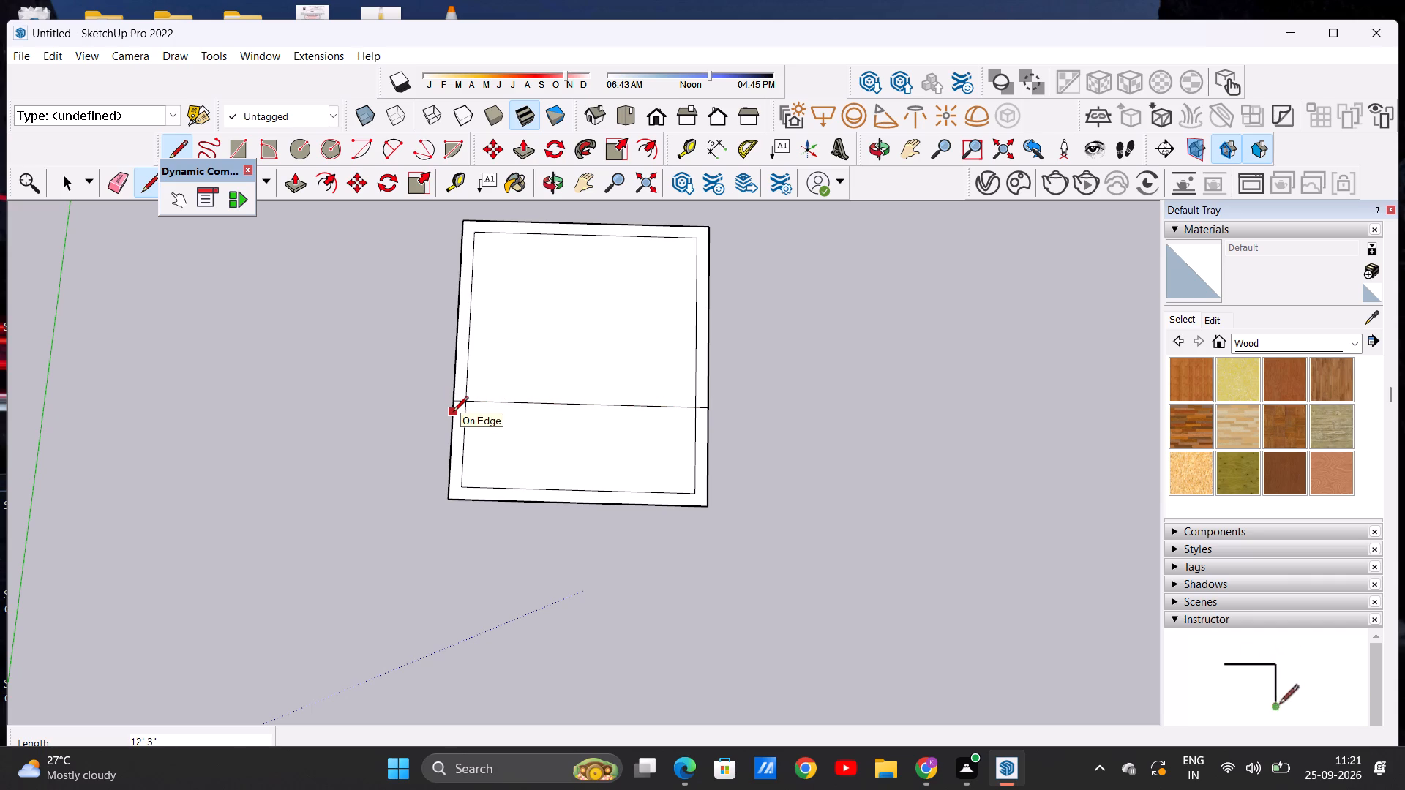
{"action": "left_click", "coordinate": [453, 413]}
{"action": "left_click", "coordinate": [708, 419]}
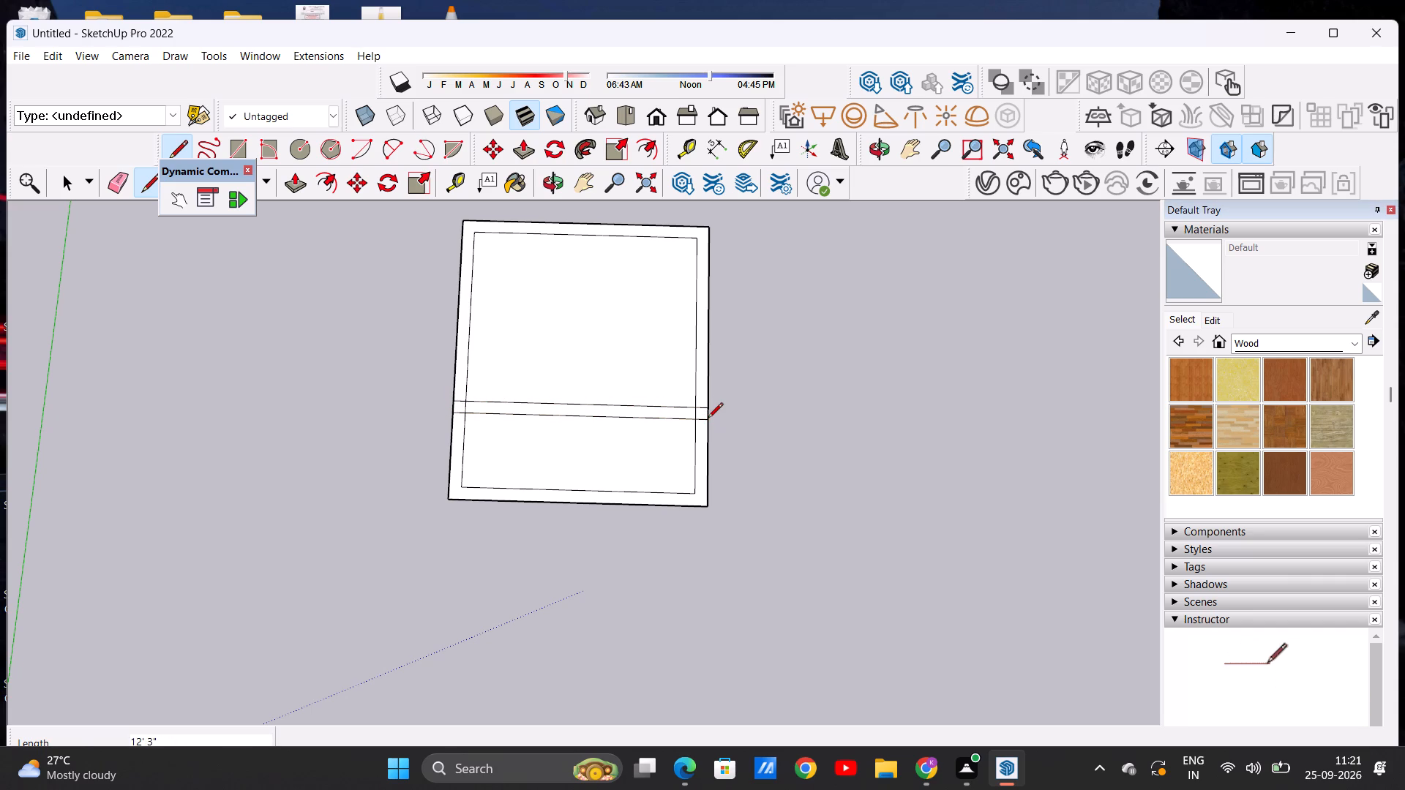
Erase the rear partition line's ends inside the wall border and the border segments between both partition lines on each side.
{"action": "key", "text": "space"}
{"action": "left_click", "coordinate": [109, 177]}
{"action": "scroll", "coordinate": [449, 358], "scroll_direction": "up", "scroll_amount": 4}
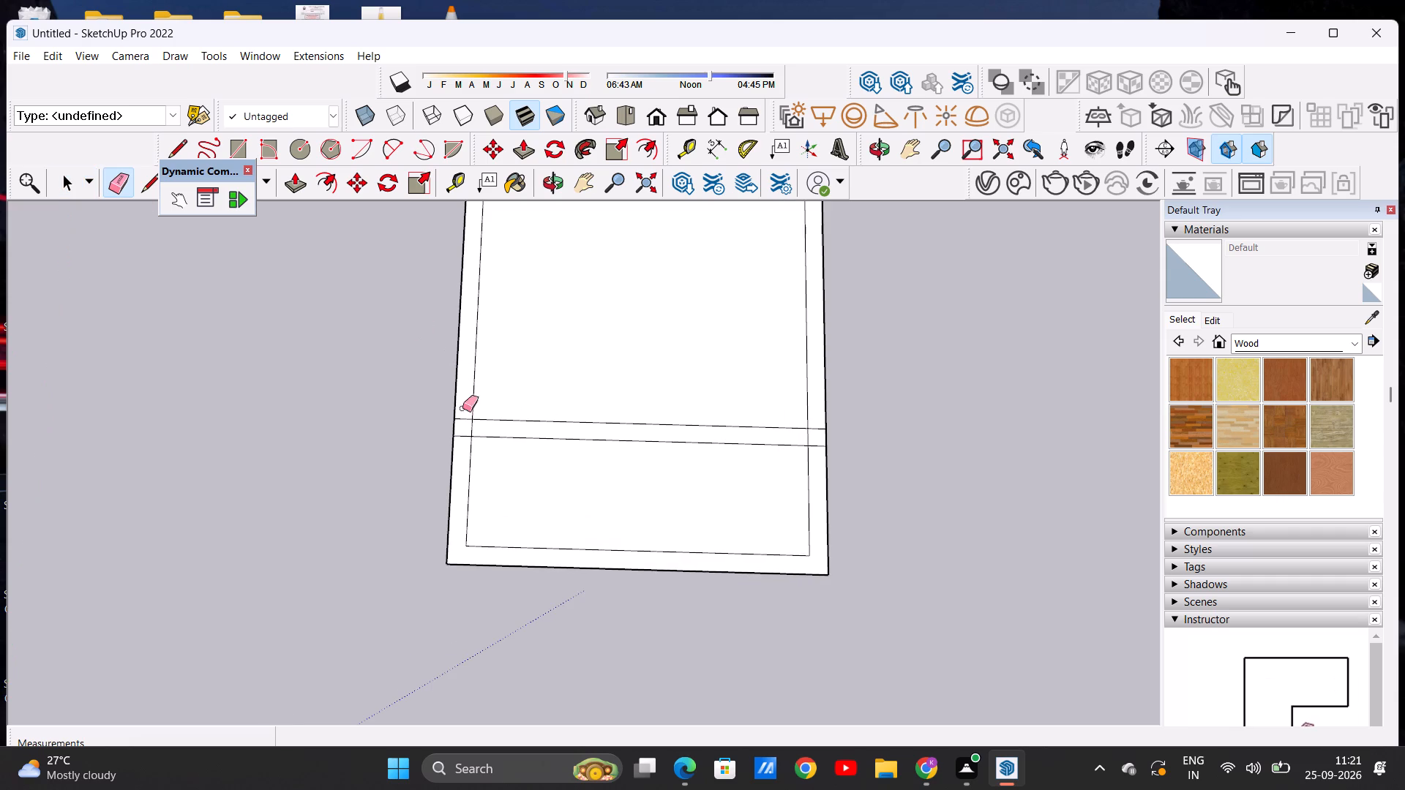
{"action": "left_click_drag", "start_coordinate": [464, 409], "coordinate": [480, 426]}
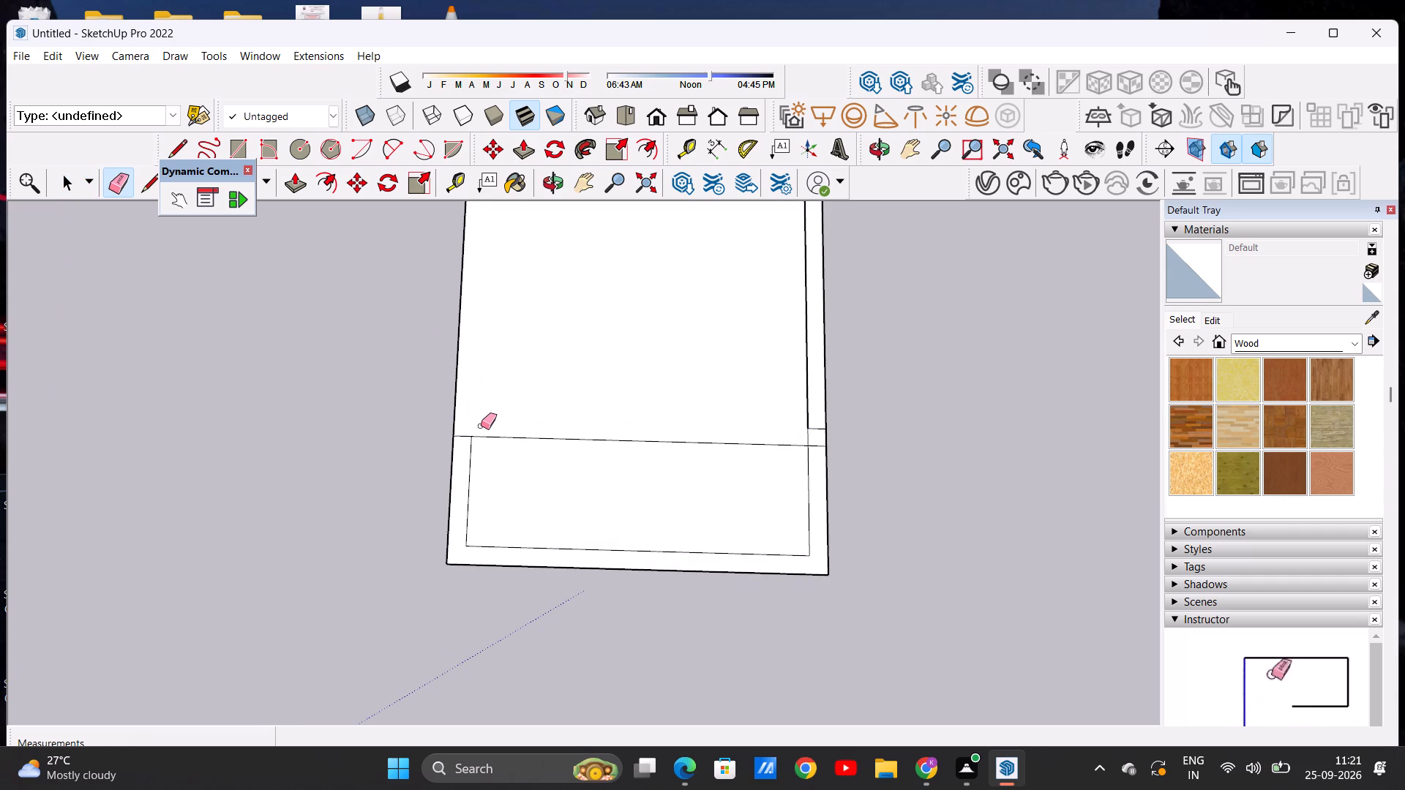
{"action": "key", "text": "ctrl+z"}
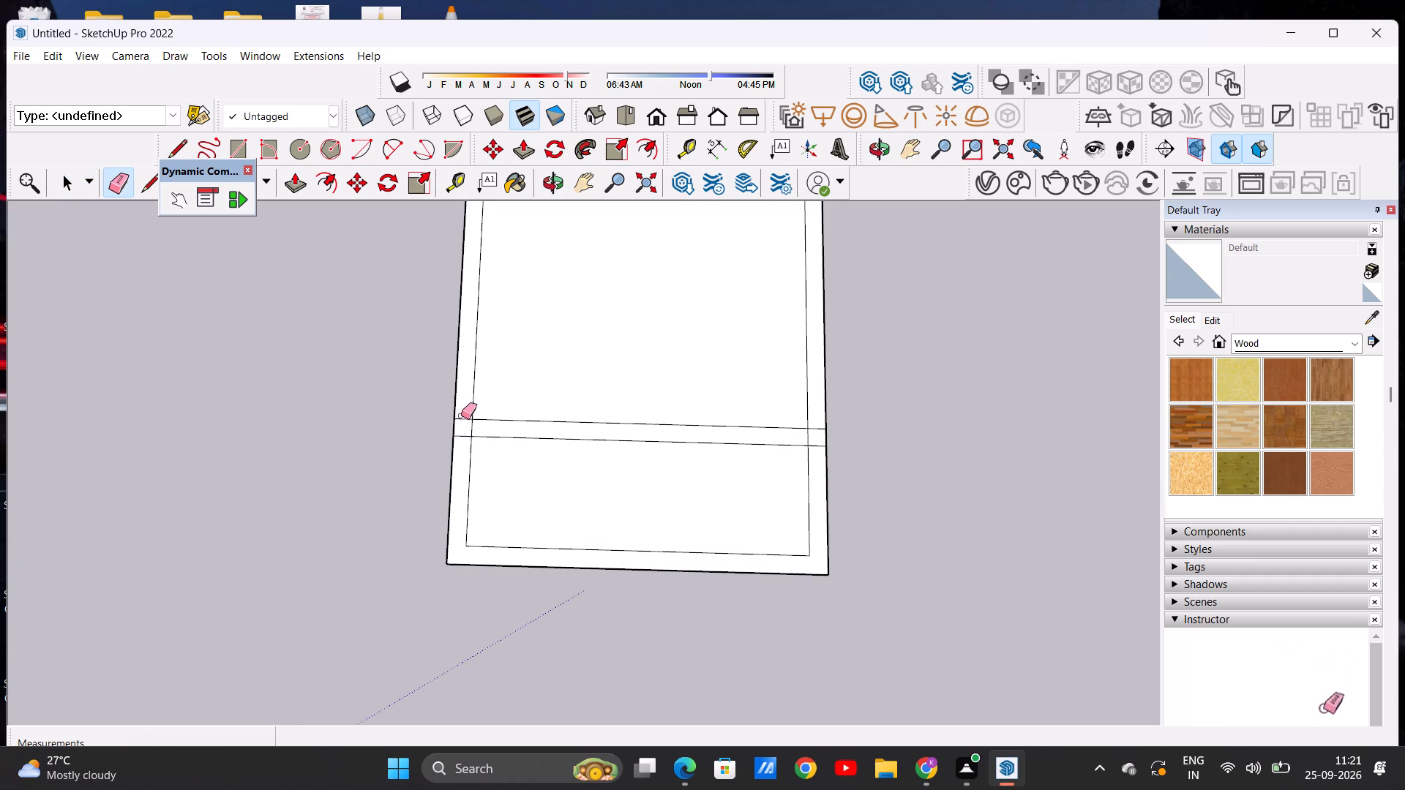
{"action": "left_click", "coordinate": [462, 418]}
{"action": "left_click", "coordinate": [473, 428]}
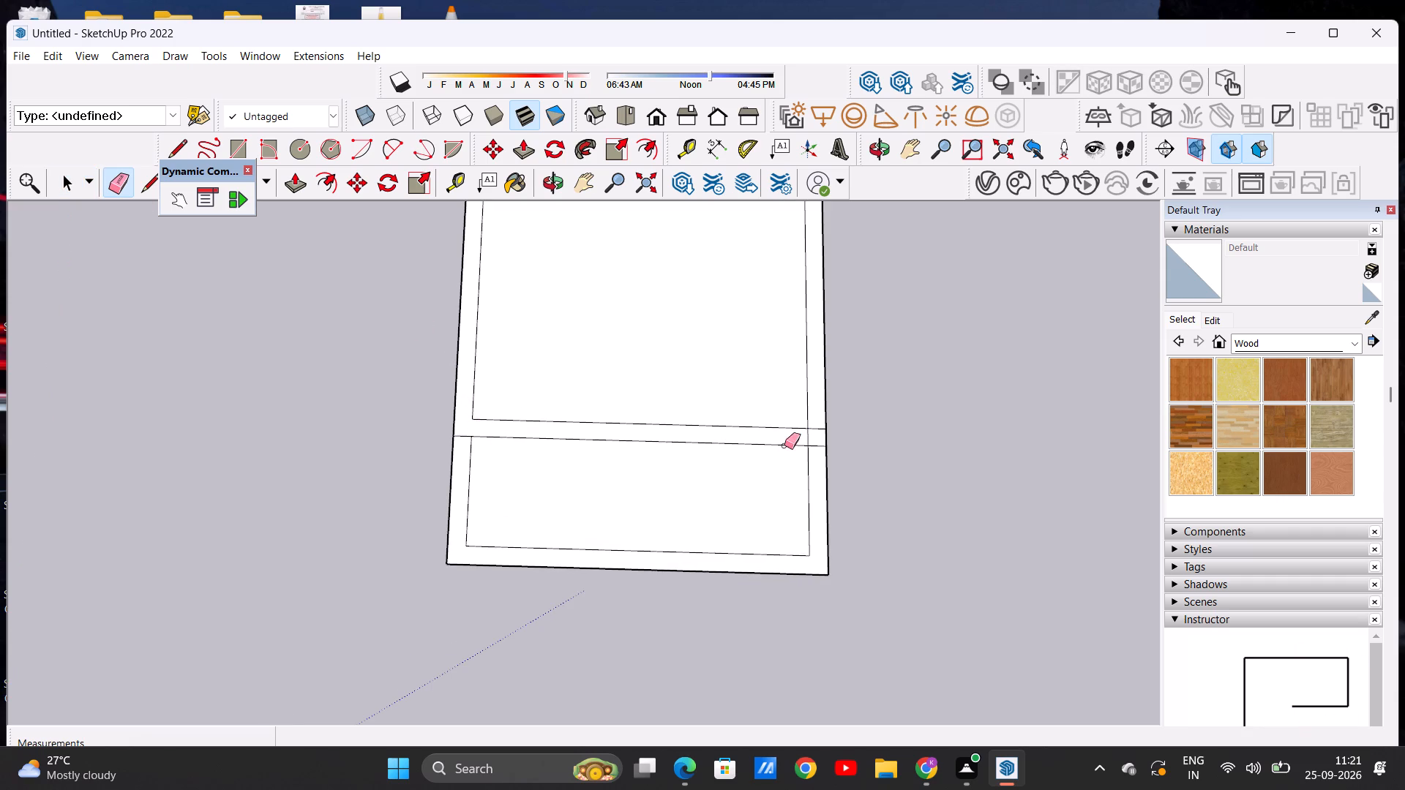
{"action": "left_click_drag", "start_coordinate": [814, 424], "coordinate": [817, 438]}
{"action": "left_click_drag", "start_coordinate": [805, 437], "coordinate": [812, 437]}
{"action": "key", "text": "space"}
Push/Pull the wall border around the larger back room up about 5' 9 3/8".
{"action": "scroll", "coordinate": [677, 407], "scroll_direction": "down", "scroll_amount": 10}
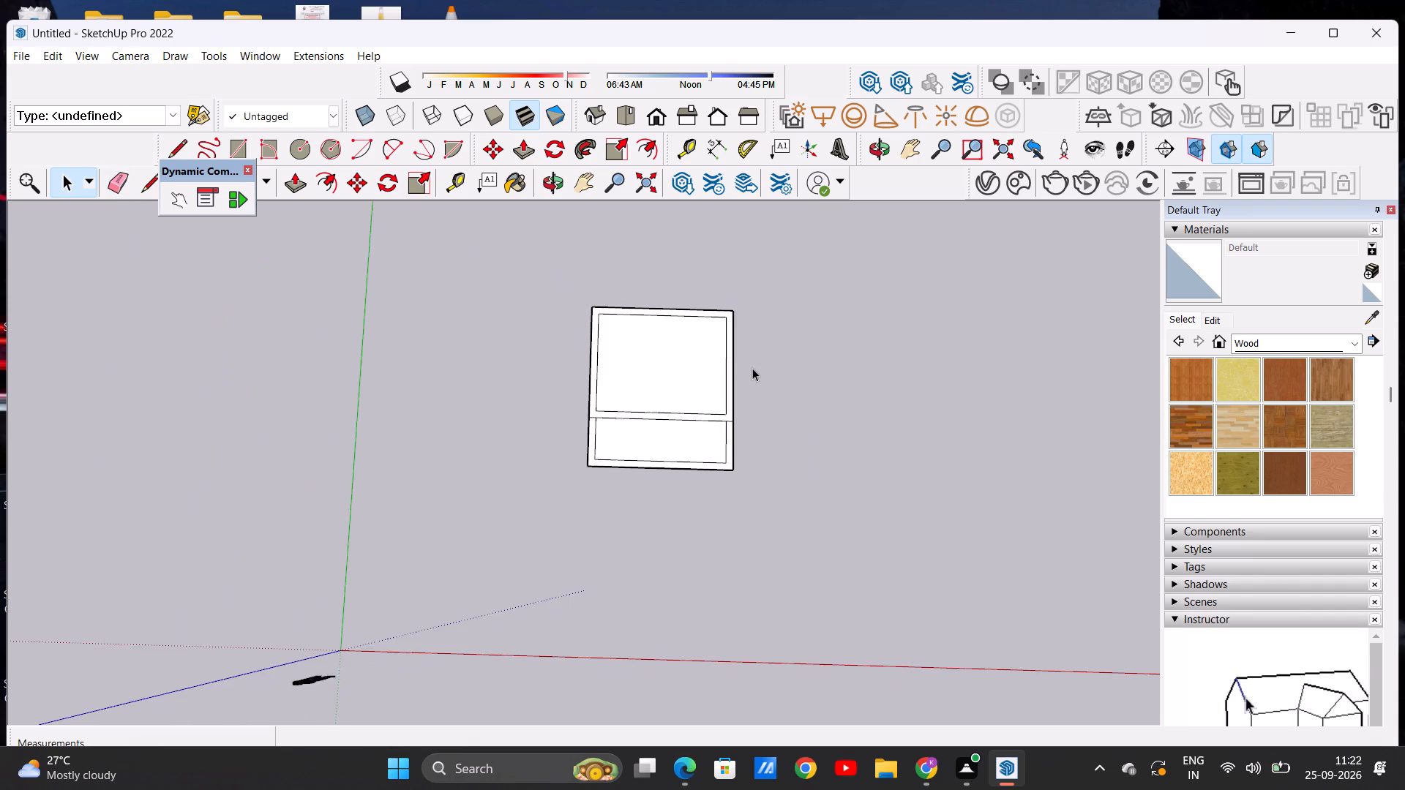
{"action": "scroll", "coordinate": [752, 368], "scroll_direction": "up", "scroll_amount": 6}
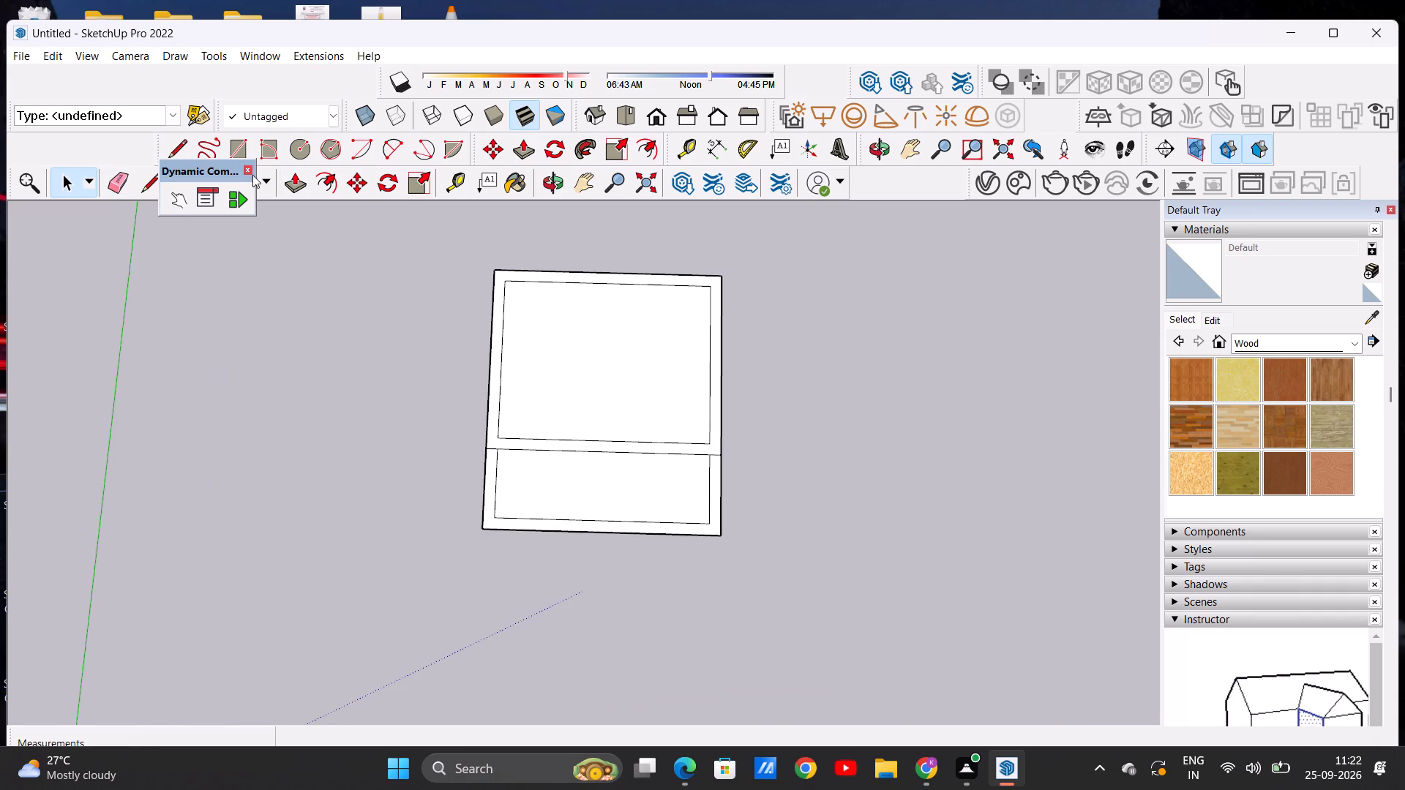
{"action": "left_click", "coordinate": [287, 185]}
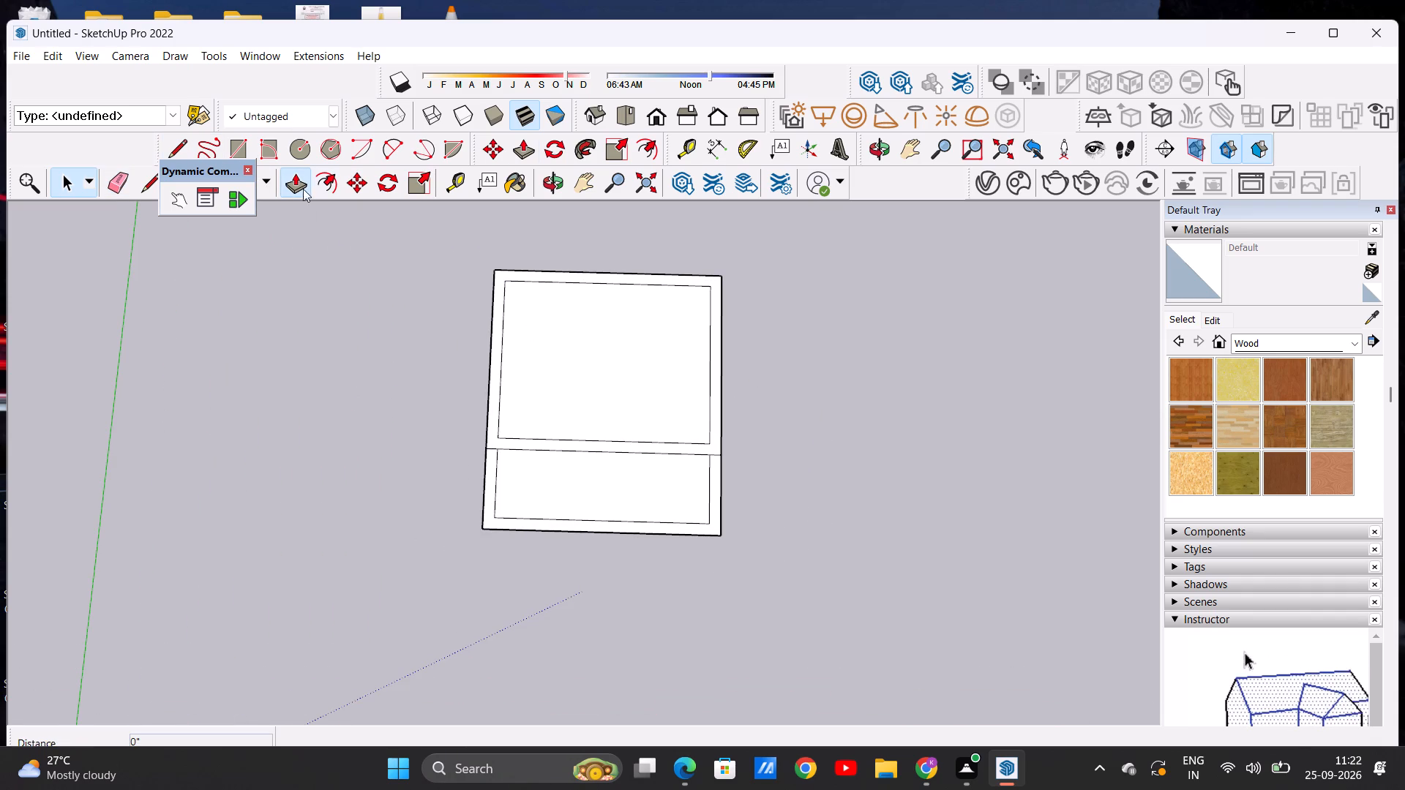
{"action": "scroll", "coordinate": [461, 505], "scroll_direction": "up", "scroll_amount": 3}
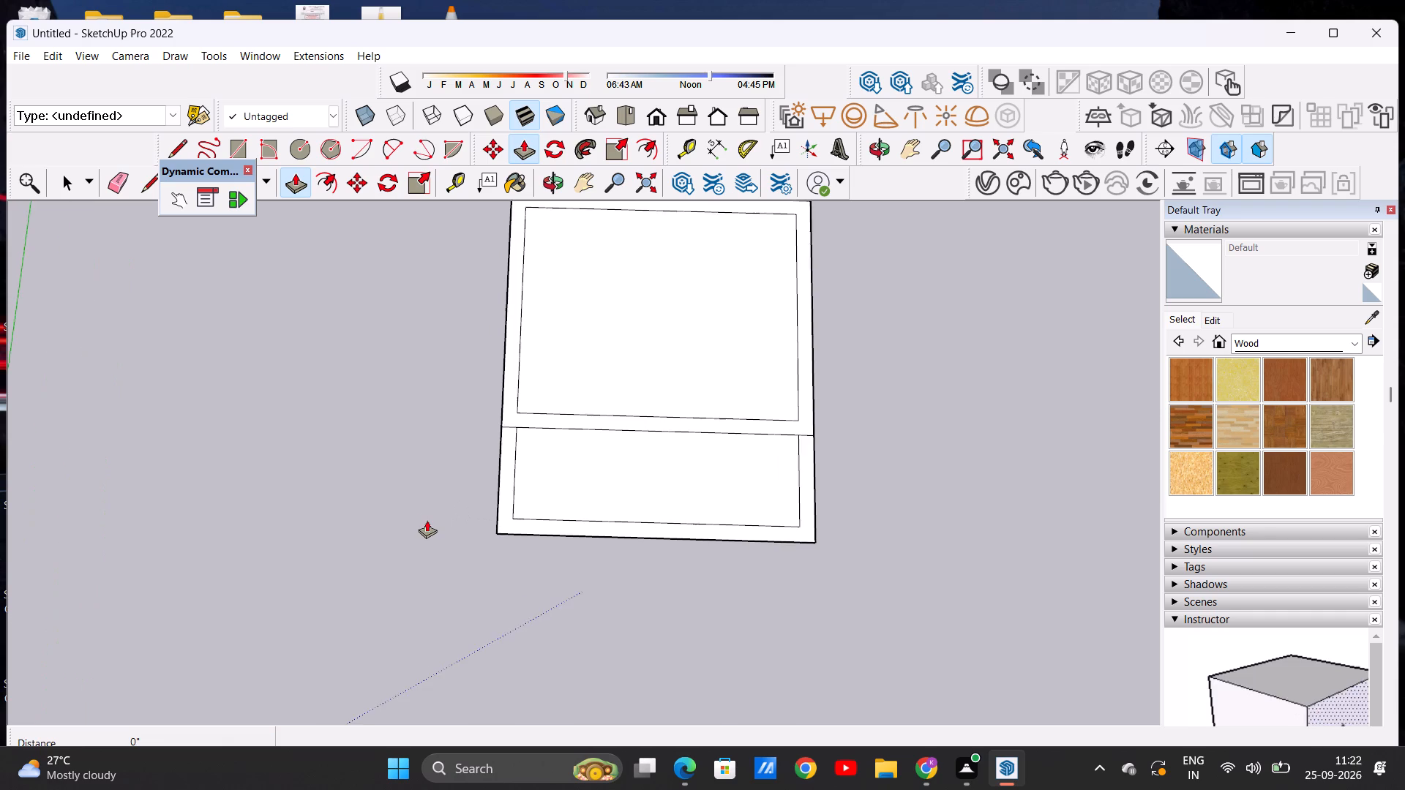
{"action": "middle_click_drag", "start_coordinate": [424, 504], "coordinate": [465, 391]}
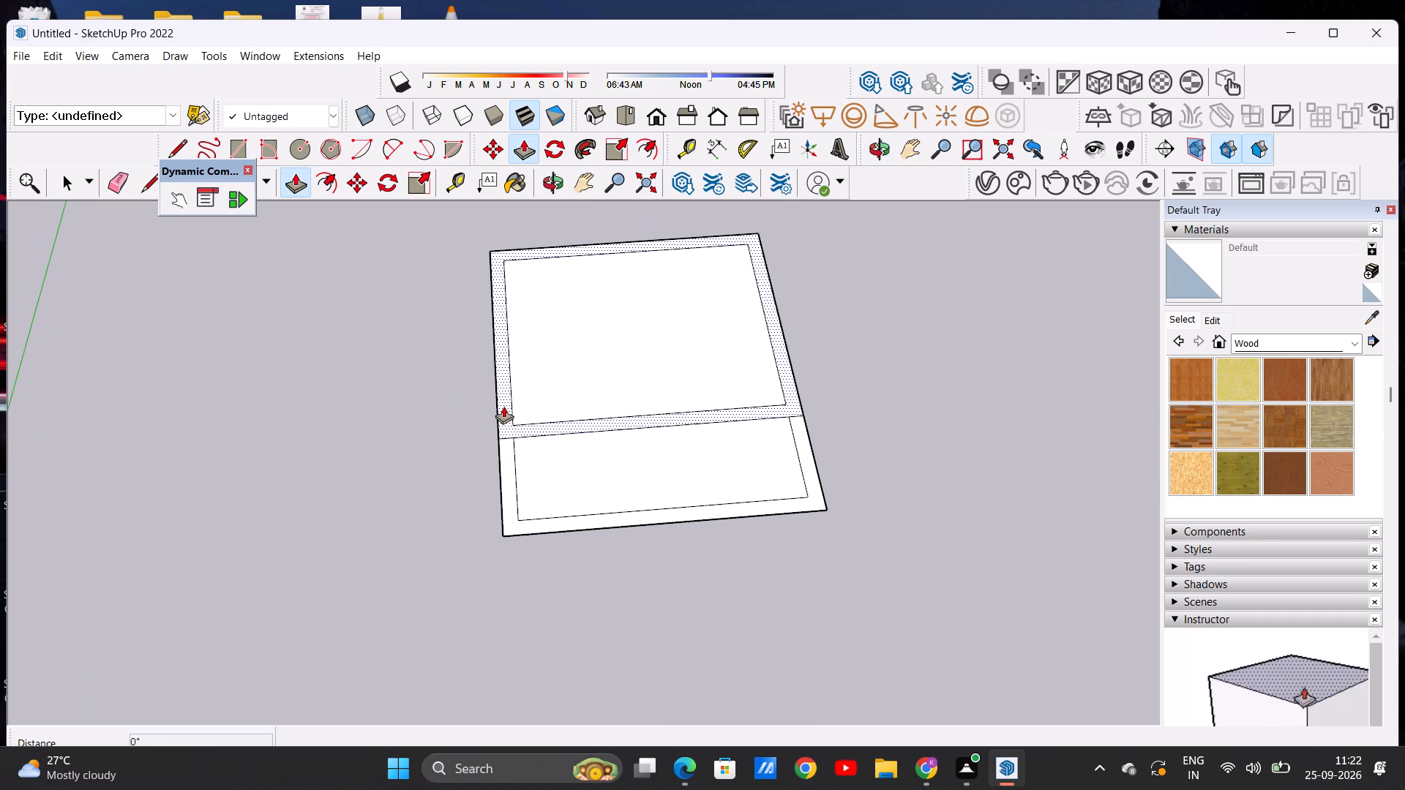
{"action": "left_click", "coordinate": [503, 406]}
{"action": "middle_click_drag", "start_coordinate": [503, 361], "coordinate": [491, 300]}
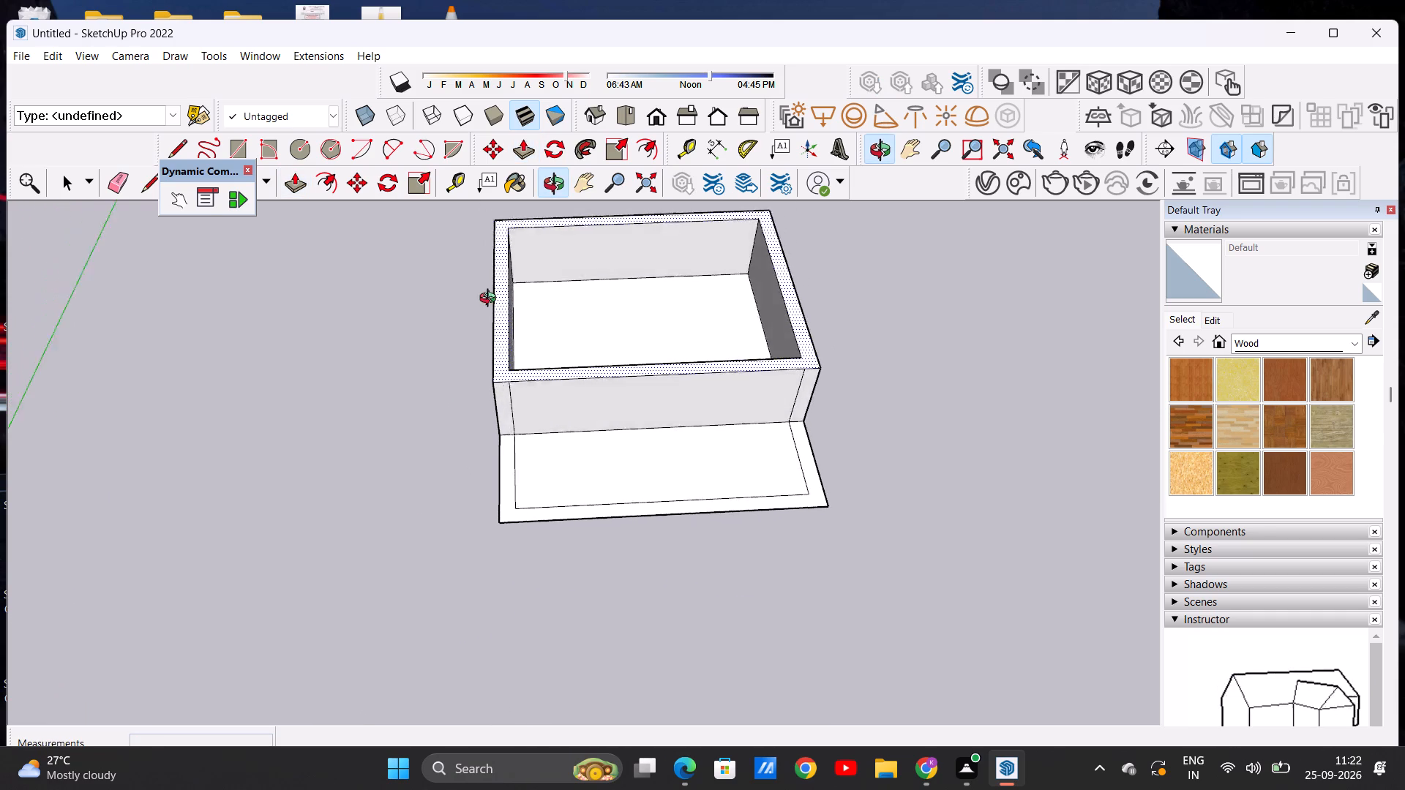
{"action": "middle_click_drag", "start_coordinate": [491, 300], "coordinate": [454, 237]}
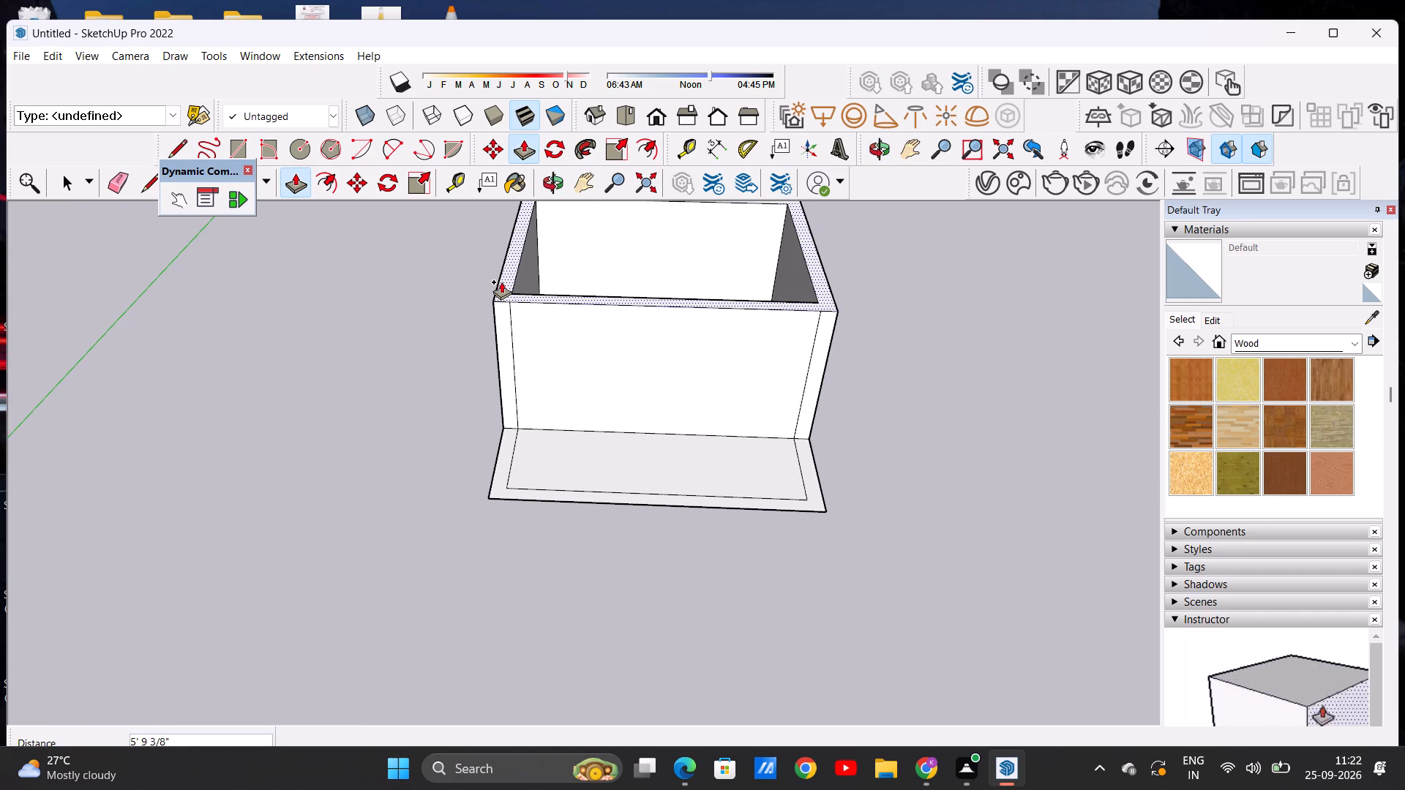
{"action": "left_click", "coordinate": [501, 282]}
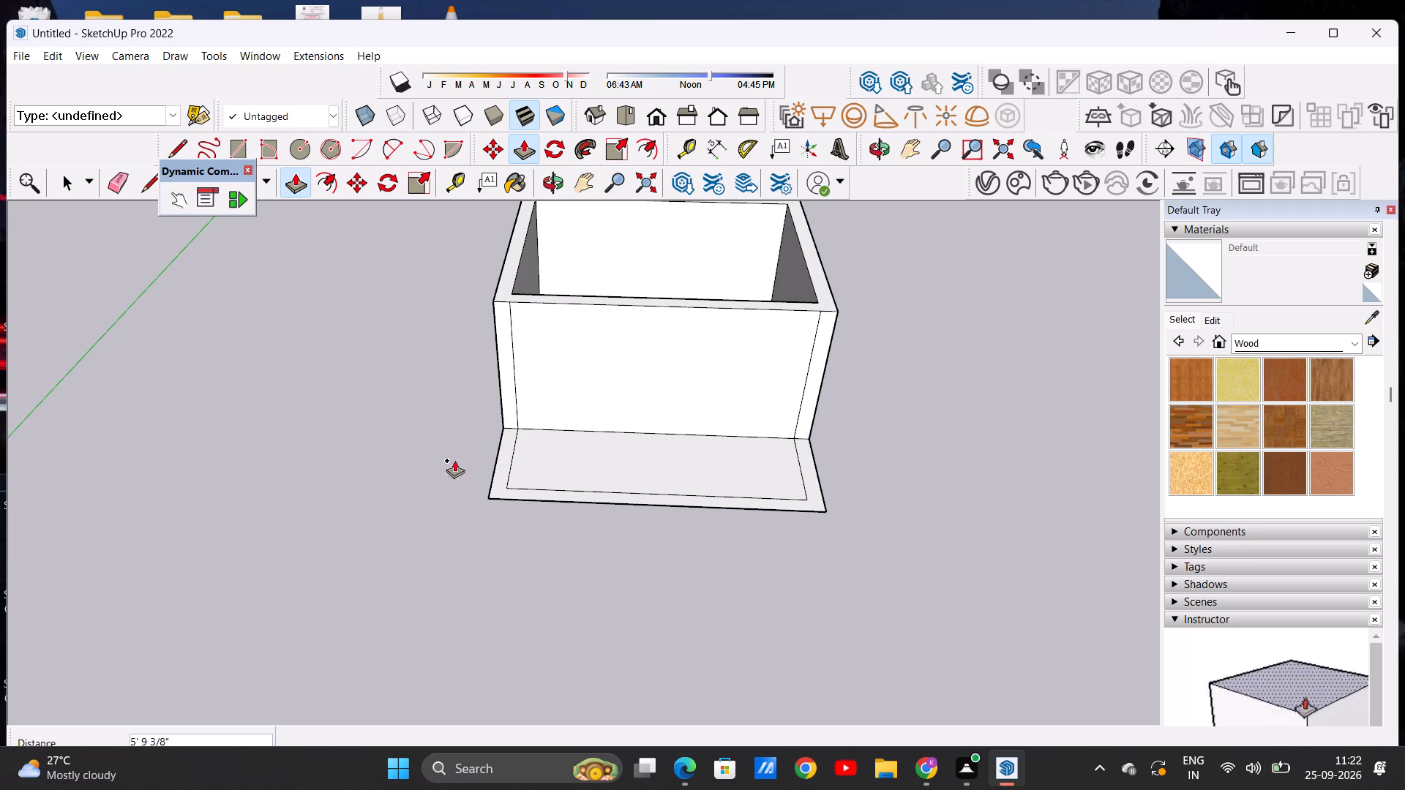
{"action": "key", "text": "space"}
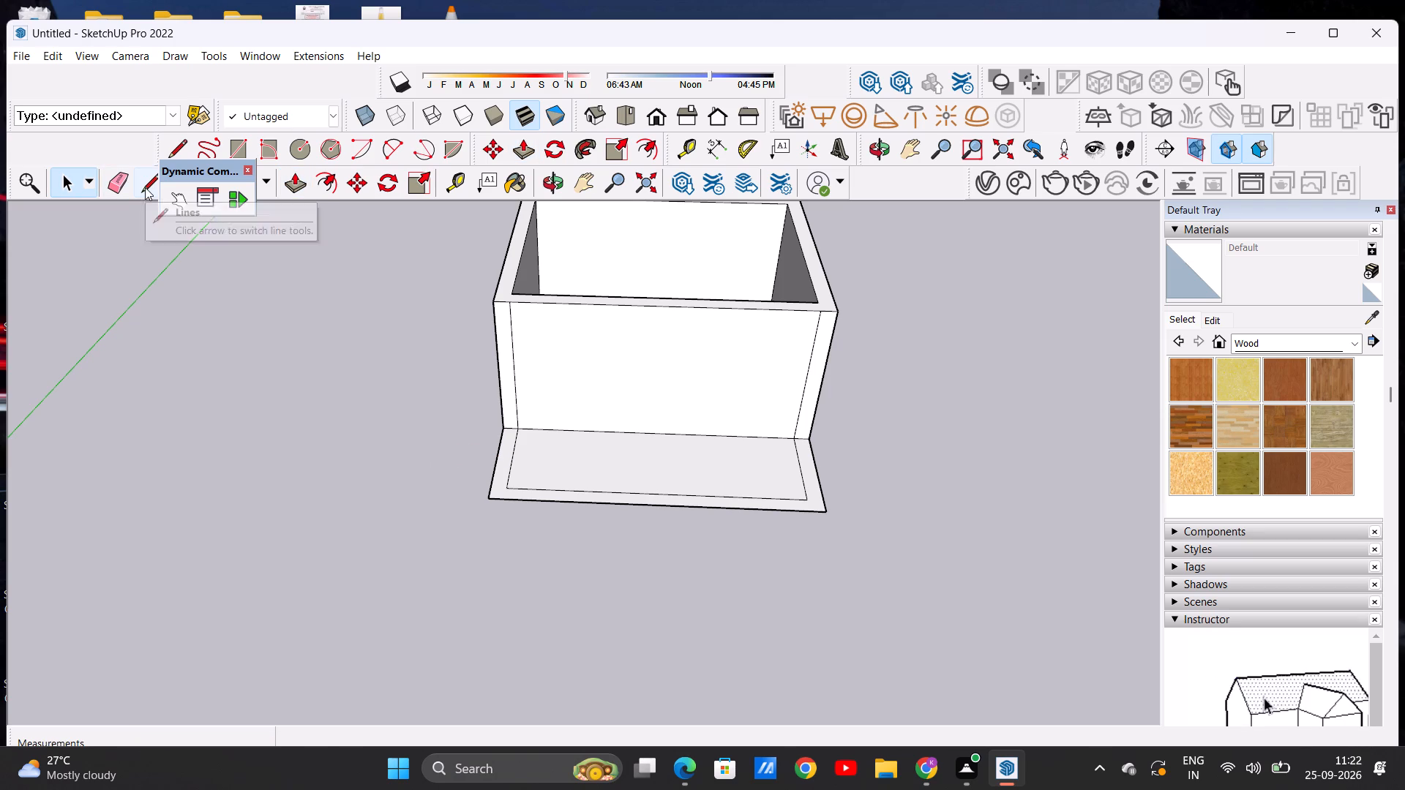
Draw two lines about 7 3/16" long from the front strip's inner front-left corner to its outer side and front edges.
{"action": "left_click", "coordinate": [145, 187]}
{"action": "scroll", "coordinate": [493, 475], "scroll_direction": "up", "scroll_amount": 6}
{"action": "left_click", "coordinate": [522, 495]}
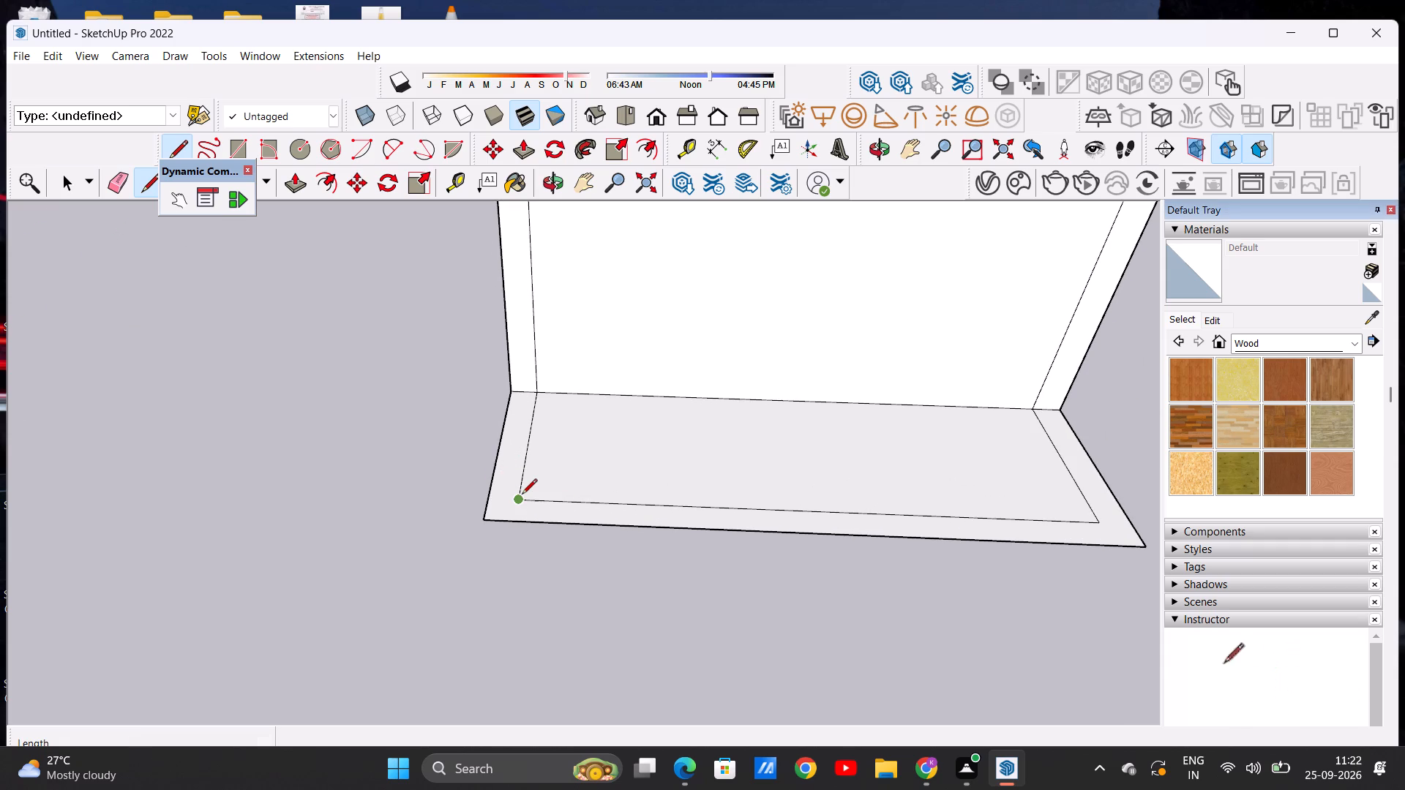
{"action": "left_click", "coordinate": [490, 493]}
{"action": "left_click", "coordinate": [520, 499]}
{"action": "left_click", "coordinate": [520, 519]}
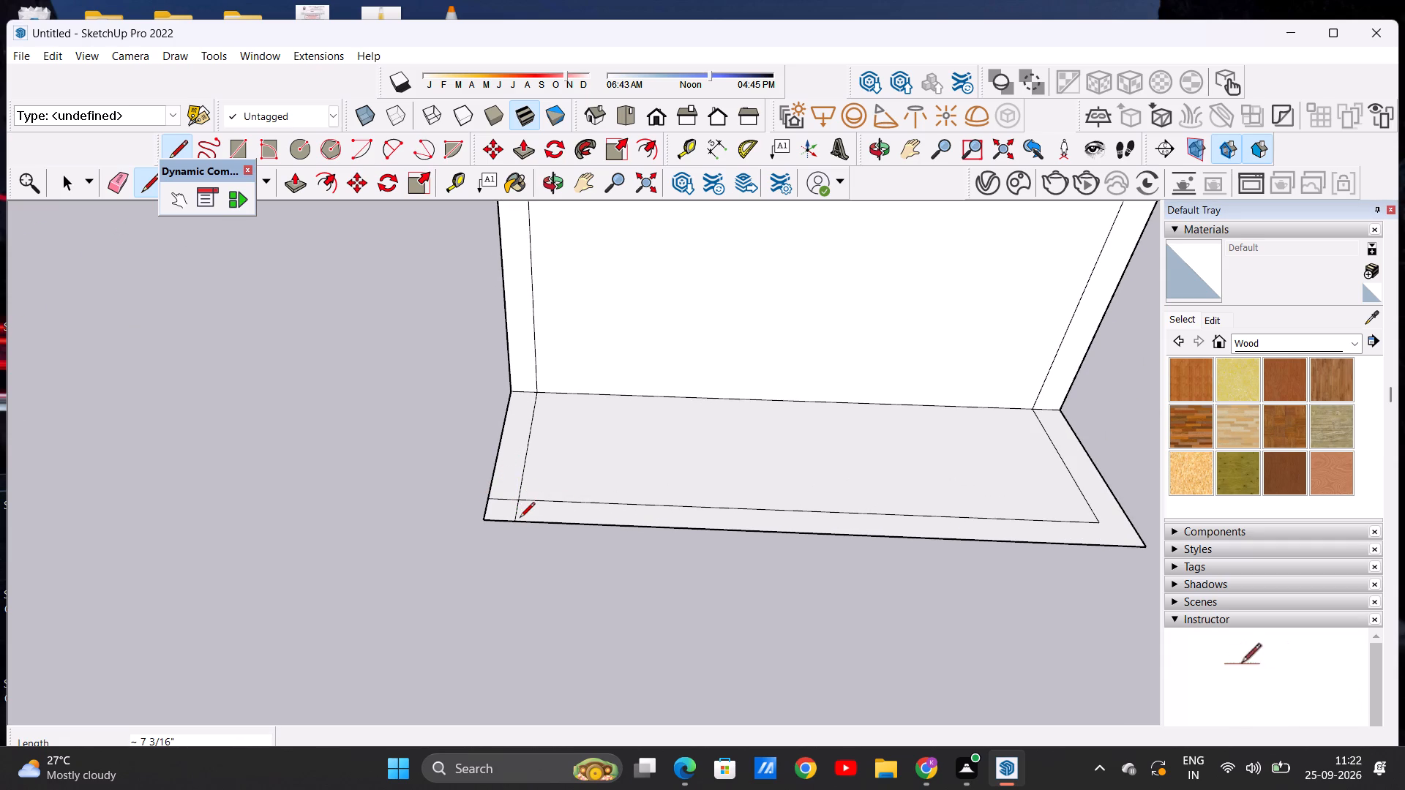
{"action": "key", "text": "space"}
Copy the back room's floor face straight up 5' 9 3/8" to cover the opening at the top of the walls.
{"action": "scroll", "coordinate": [468, 500], "scroll_direction": "down", "scroll_amount": 11}
{"action": "scroll", "coordinate": [632, 504], "scroll_direction": "up", "scroll_amount": 6}
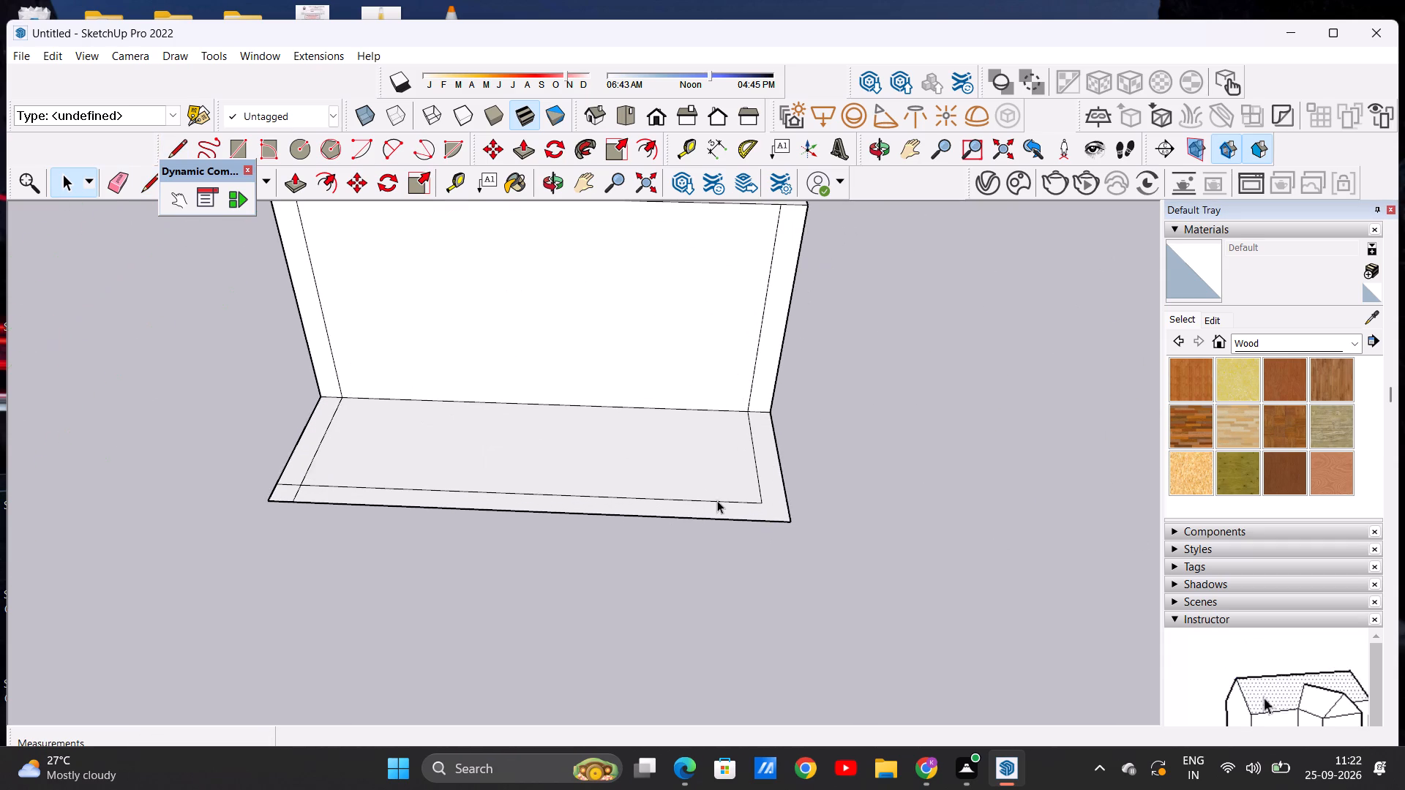
{"action": "scroll", "coordinate": [717, 500], "scroll_direction": "up", "scroll_amount": 2}
{"action": "scroll", "coordinate": [715, 494], "scroll_direction": "down", "scroll_amount": 11}
{"action": "middle_click_drag", "start_coordinate": [672, 571], "coordinate": [684, 492]}
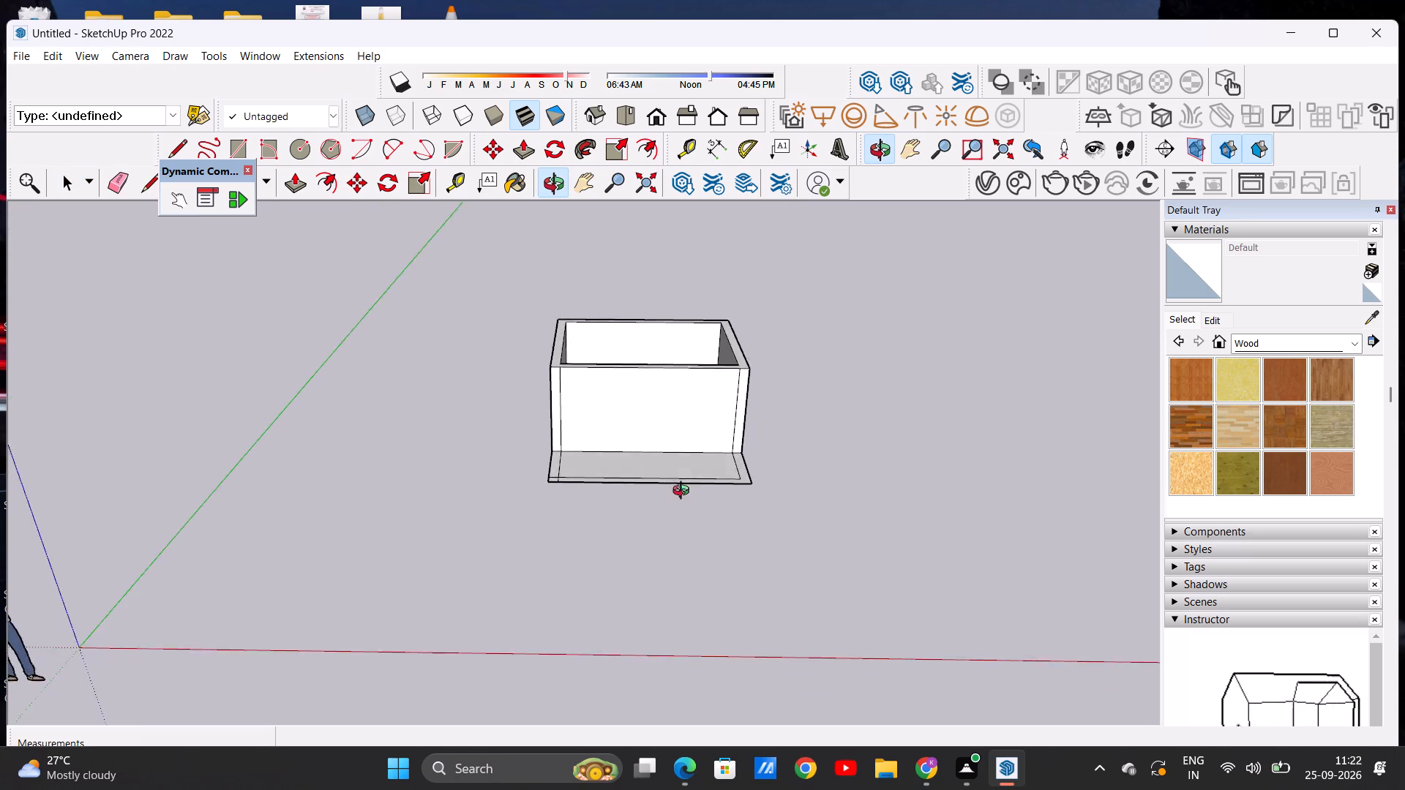
{"action": "middle_click_drag", "start_coordinate": [684, 492], "coordinate": [662, 609]}
{"action": "scroll", "coordinate": [653, 550], "scroll_direction": "down", "scroll_amount": 4}
{"action": "scroll", "coordinate": [656, 426], "scroll_direction": "up", "scroll_amount": 2}
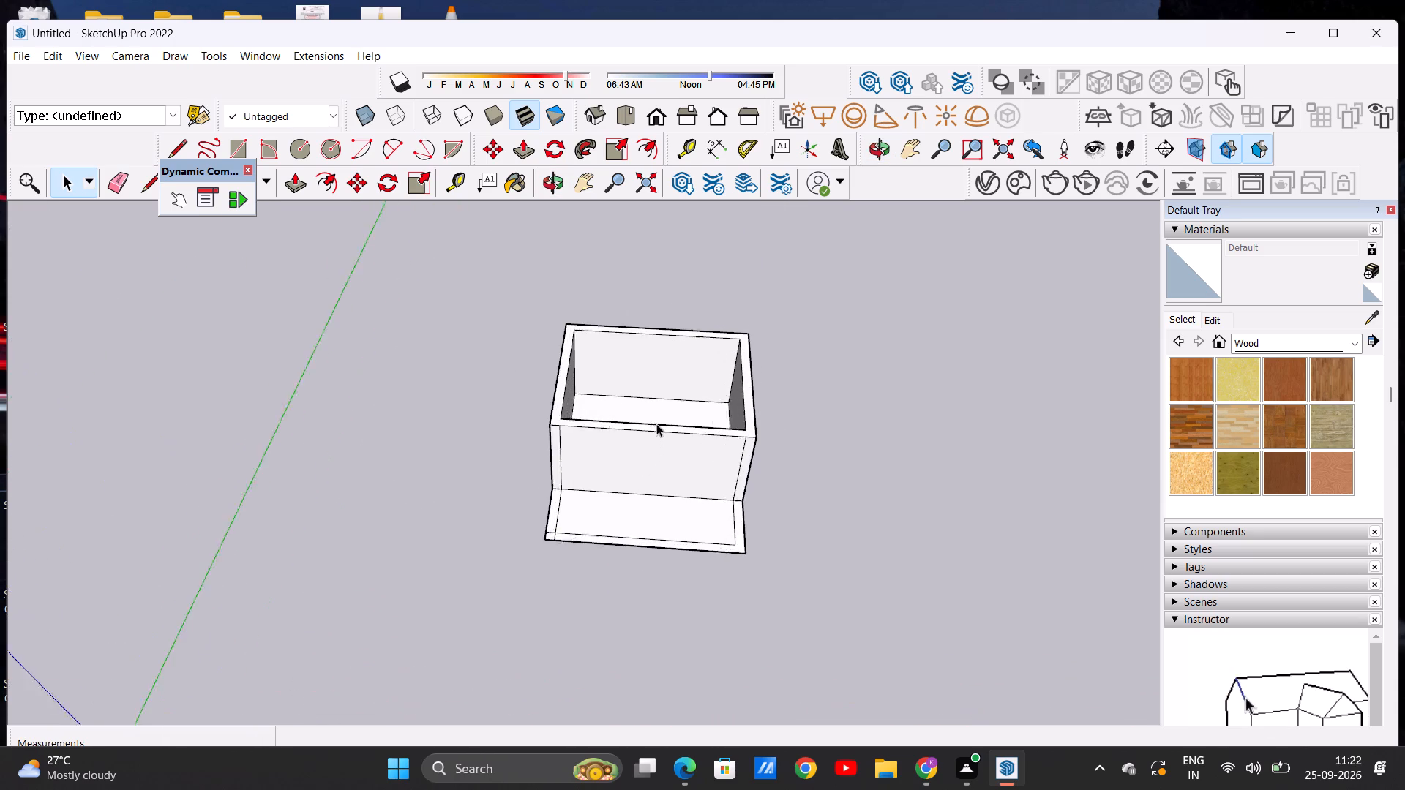
{"action": "scroll", "coordinate": [656, 424], "scroll_direction": "up", "scroll_amount": 4}
{"action": "middle_click_drag", "start_coordinate": [648, 469], "coordinate": [711, 596]}
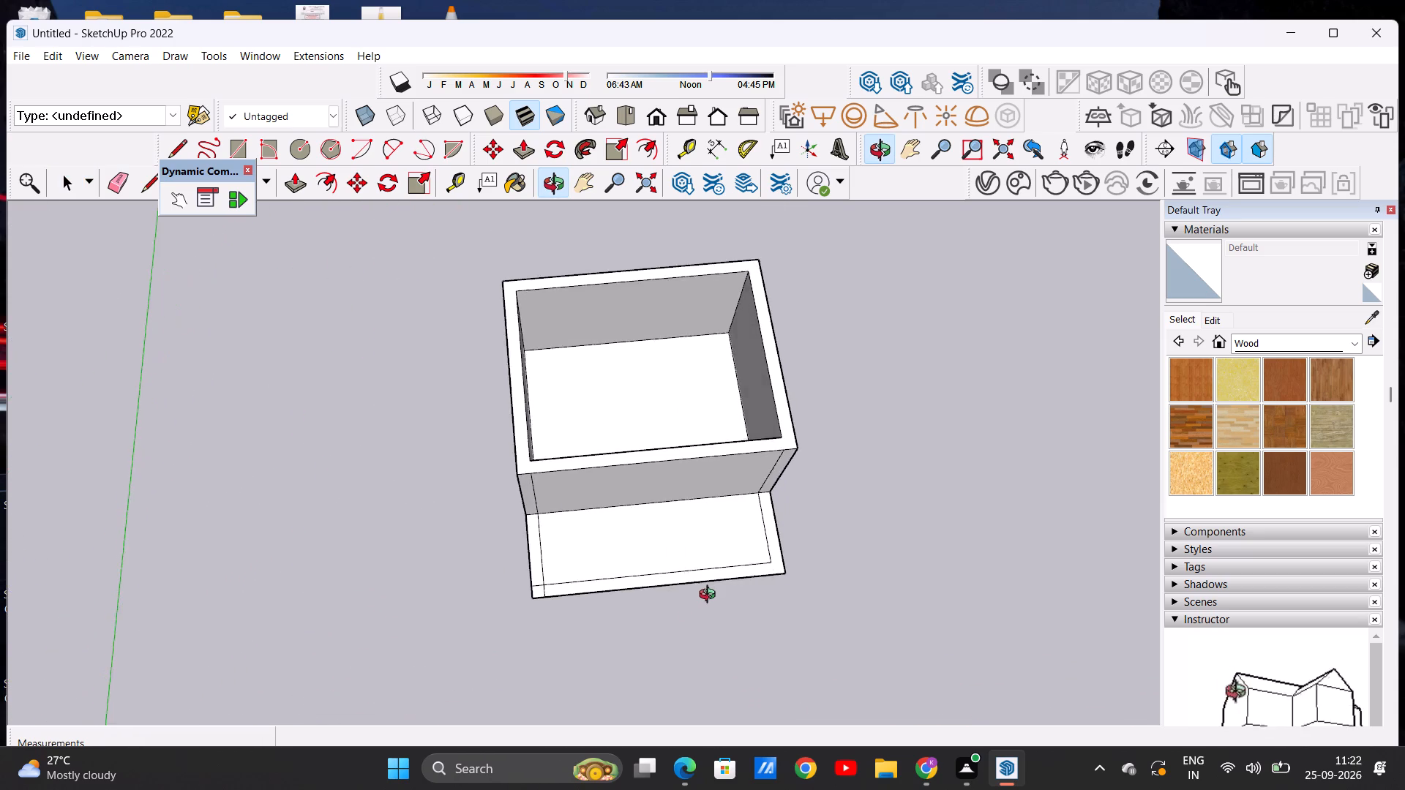
{"action": "middle_click_drag", "start_coordinate": [711, 596], "coordinate": [689, 614]}
{"action": "scroll", "coordinate": [700, 394], "scroll_direction": "up", "scroll_amount": 3}
{"action": "double_click", "coordinate": [695, 419]}
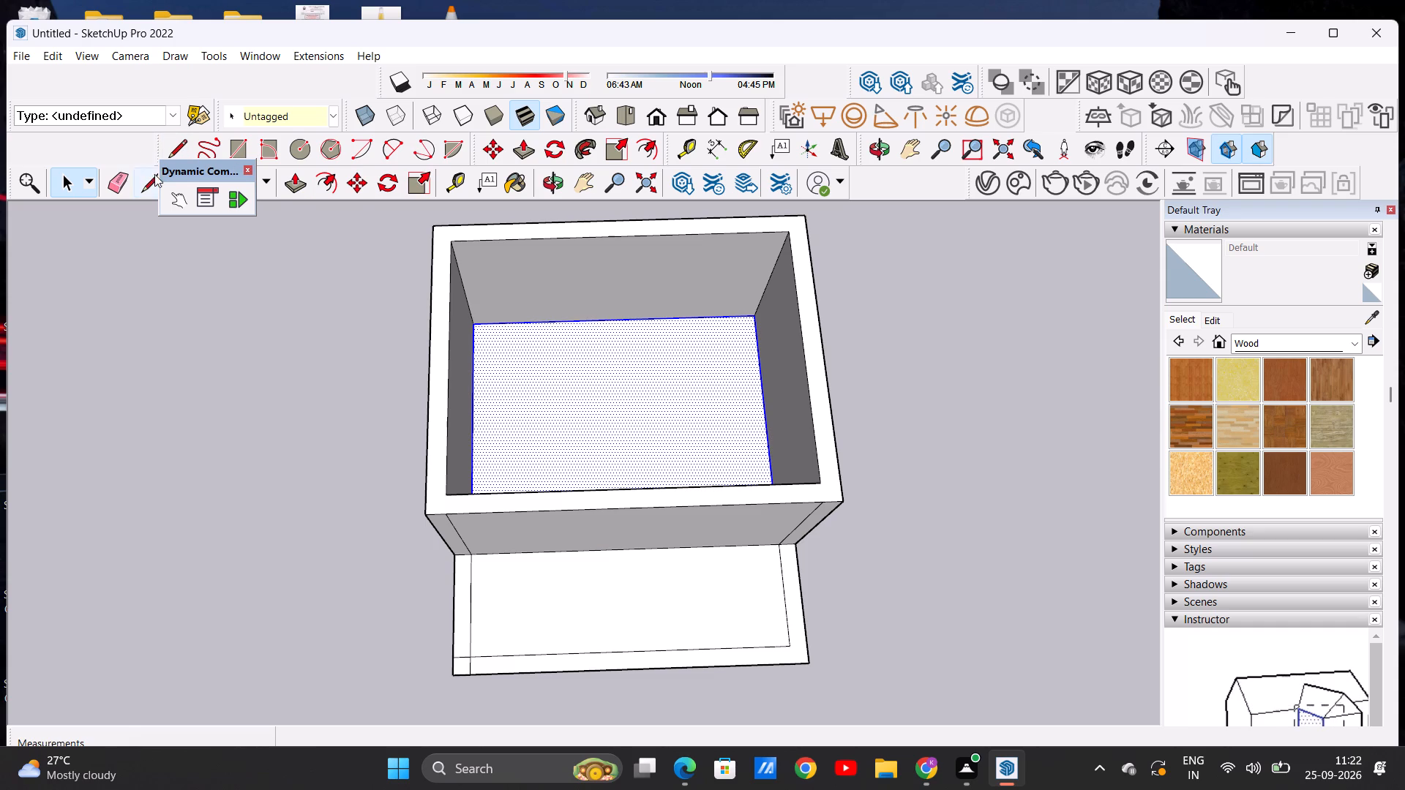
{"action": "left_click", "coordinate": [356, 189]}
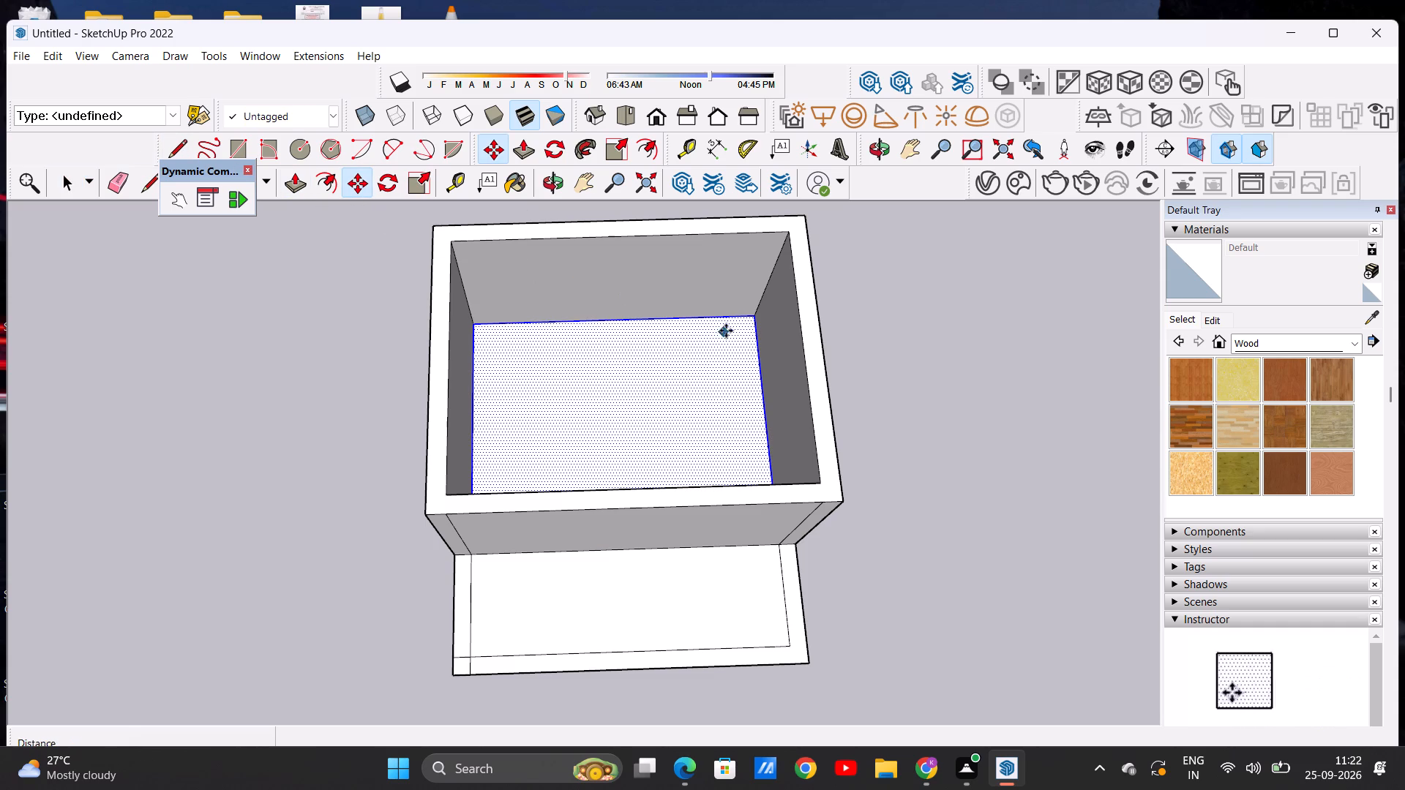
{"action": "left_click", "coordinate": [754, 313]}
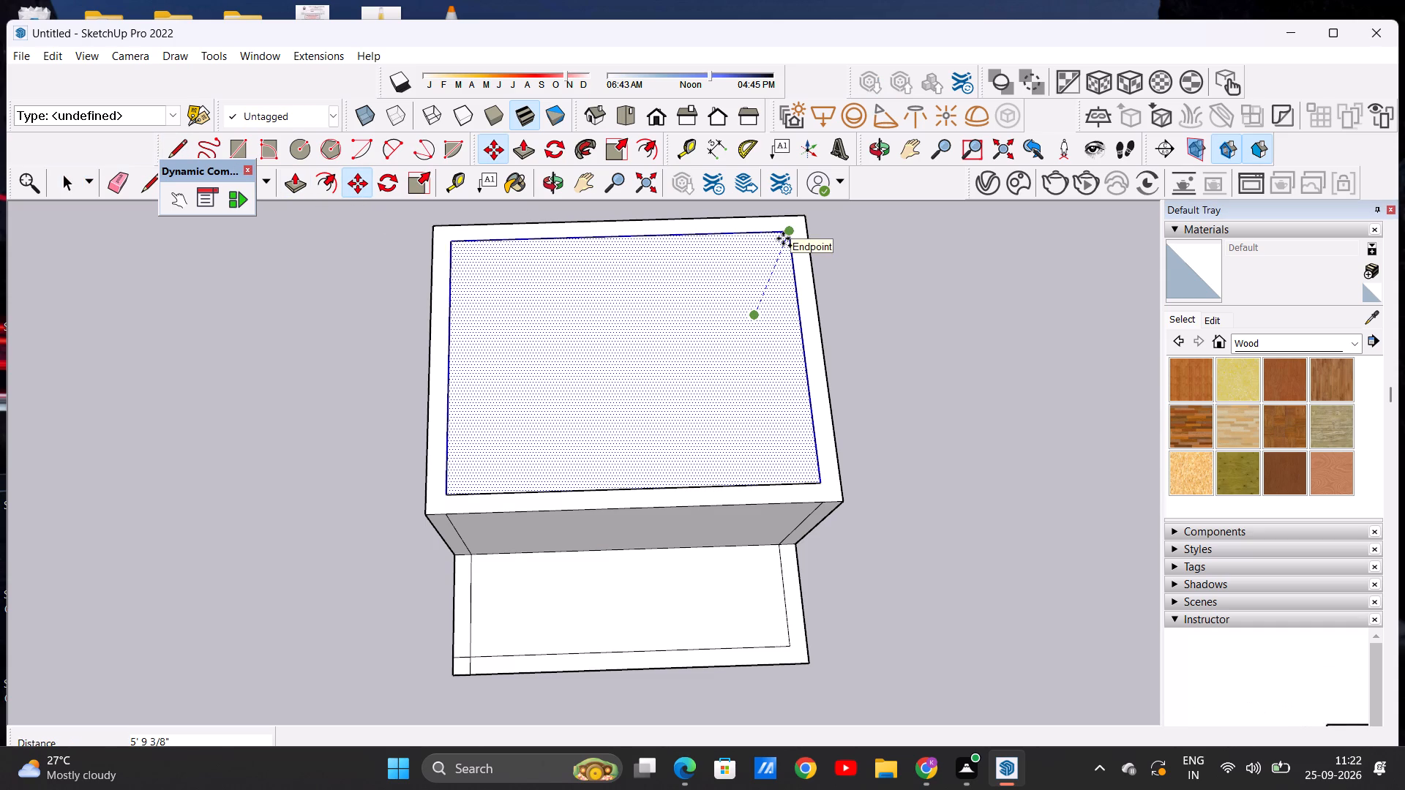
{"action": "left_click", "coordinate": [783, 238]}
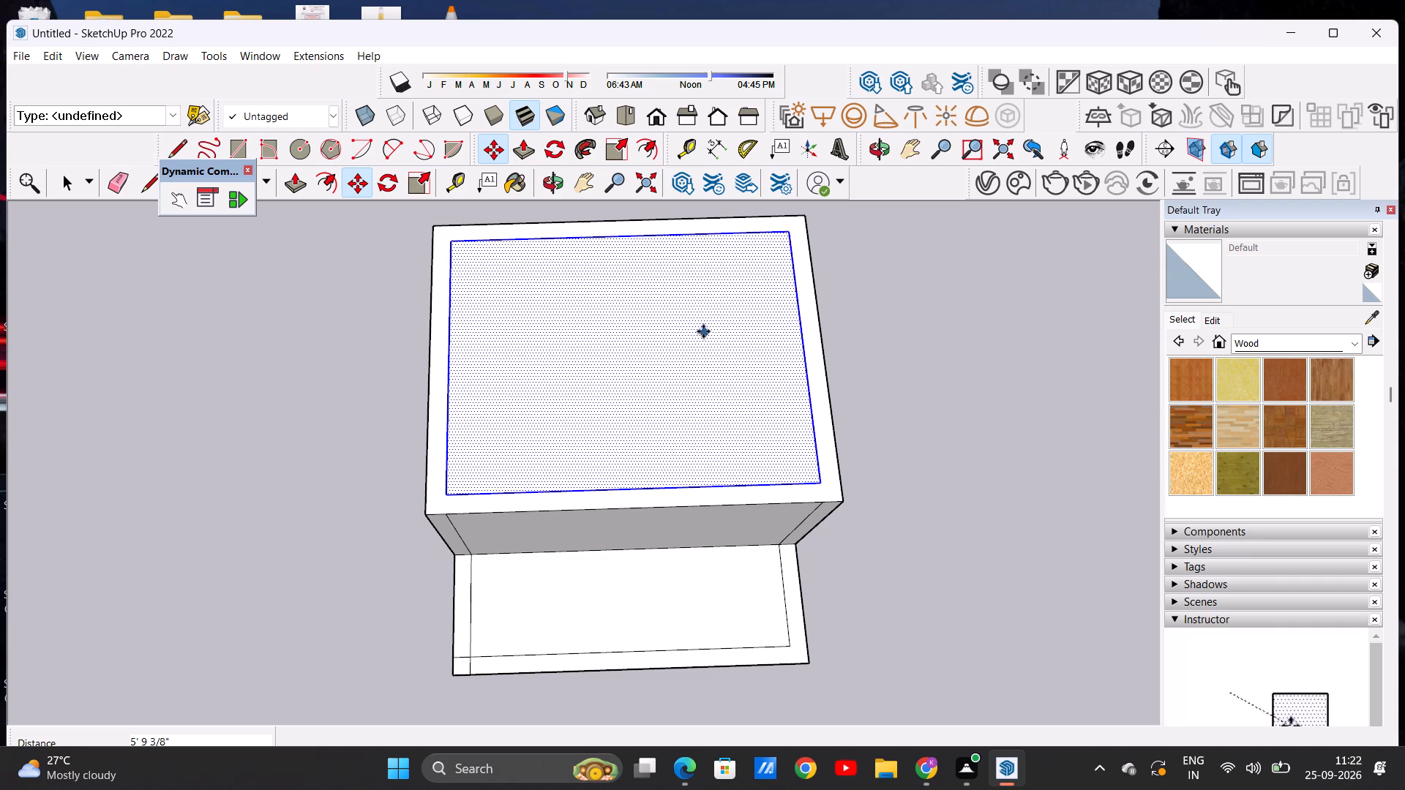
{"action": "scroll", "coordinate": [699, 313], "scroll_direction": "down", "scroll_amount": 8}
{"action": "middle_click_drag", "start_coordinate": [836, 465], "coordinate": [801, 300]}
{"action": "scroll", "coordinate": [784, 418], "scroll_direction": "up", "scroll_amount": 4}
{"action": "key", "text": "space"}
{"action": "left_click", "coordinate": [797, 456]}
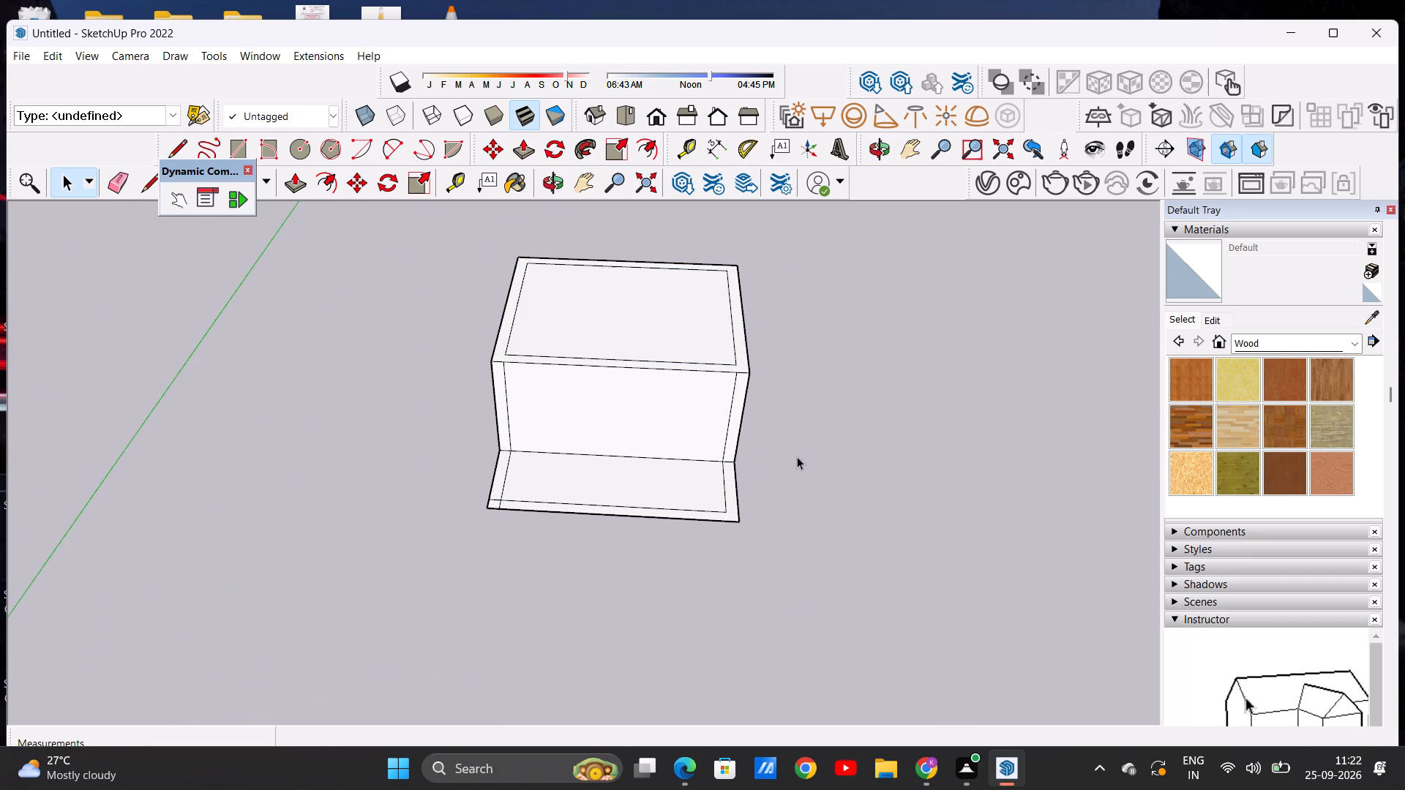
Copy the front strip's inner floor face sideways along the red axis, placing it clear of the building's right side.
{"action": "double_click", "coordinate": [661, 486]}
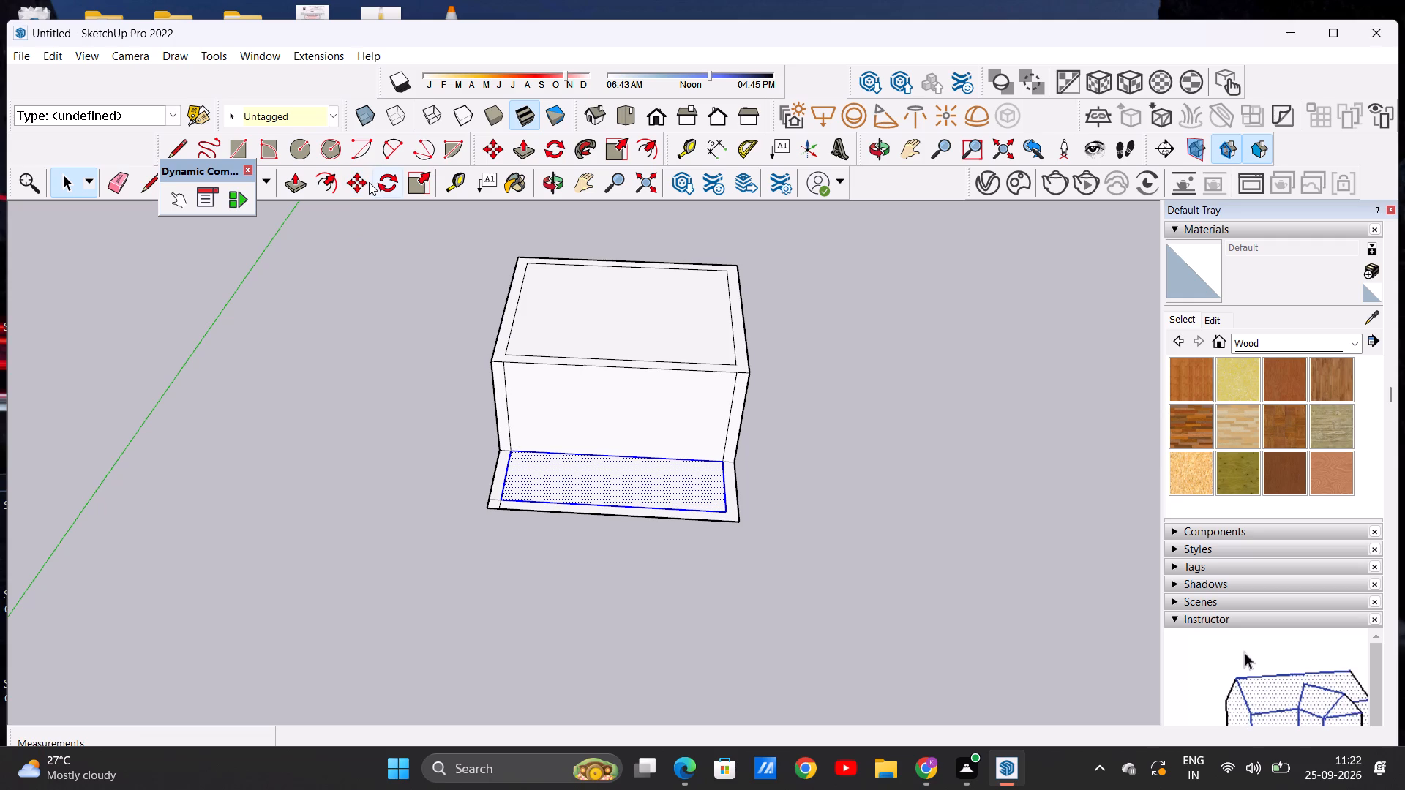
{"action": "left_click", "coordinate": [354, 186]}
{"action": "left_click", "coordinate": [729, 462]}
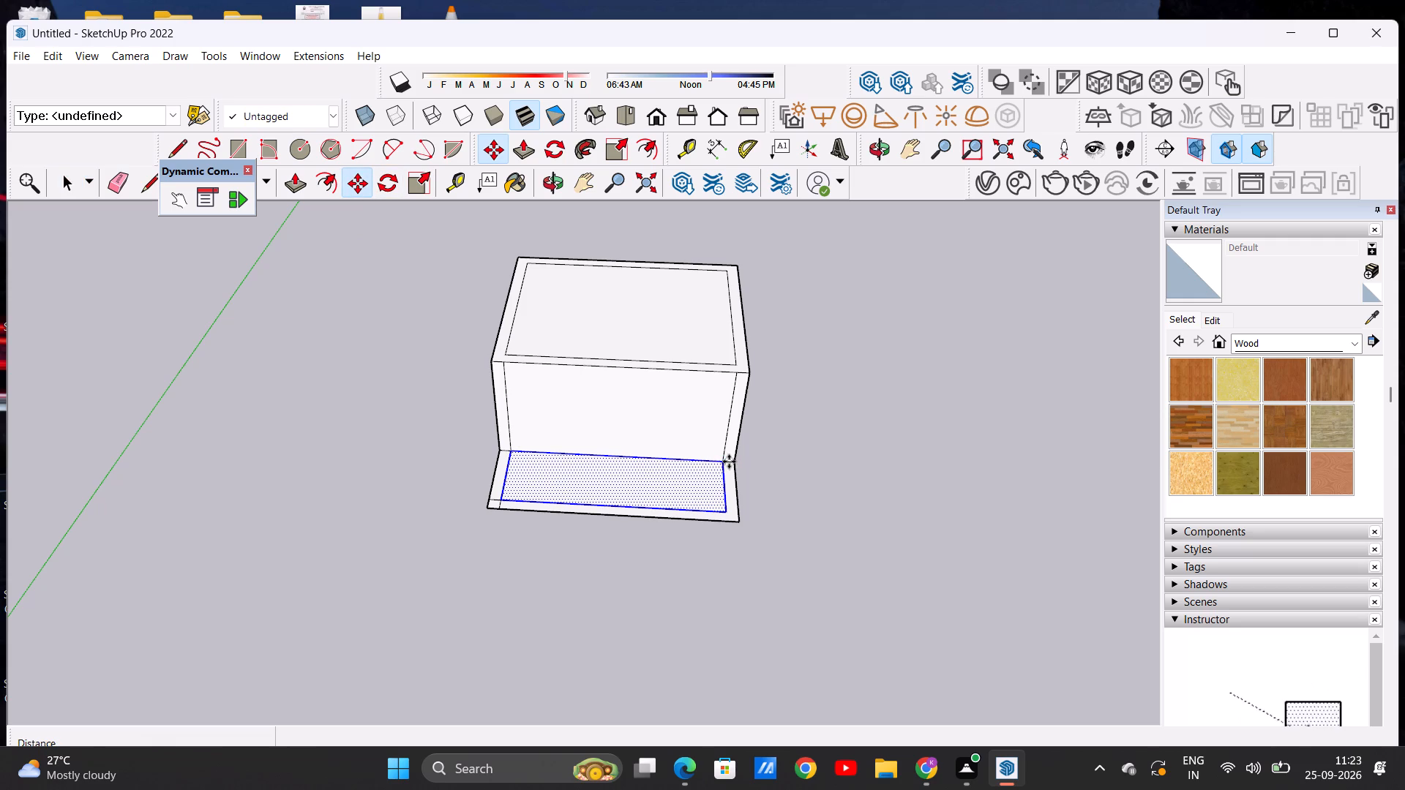
{"action": "key", "text": "space"}
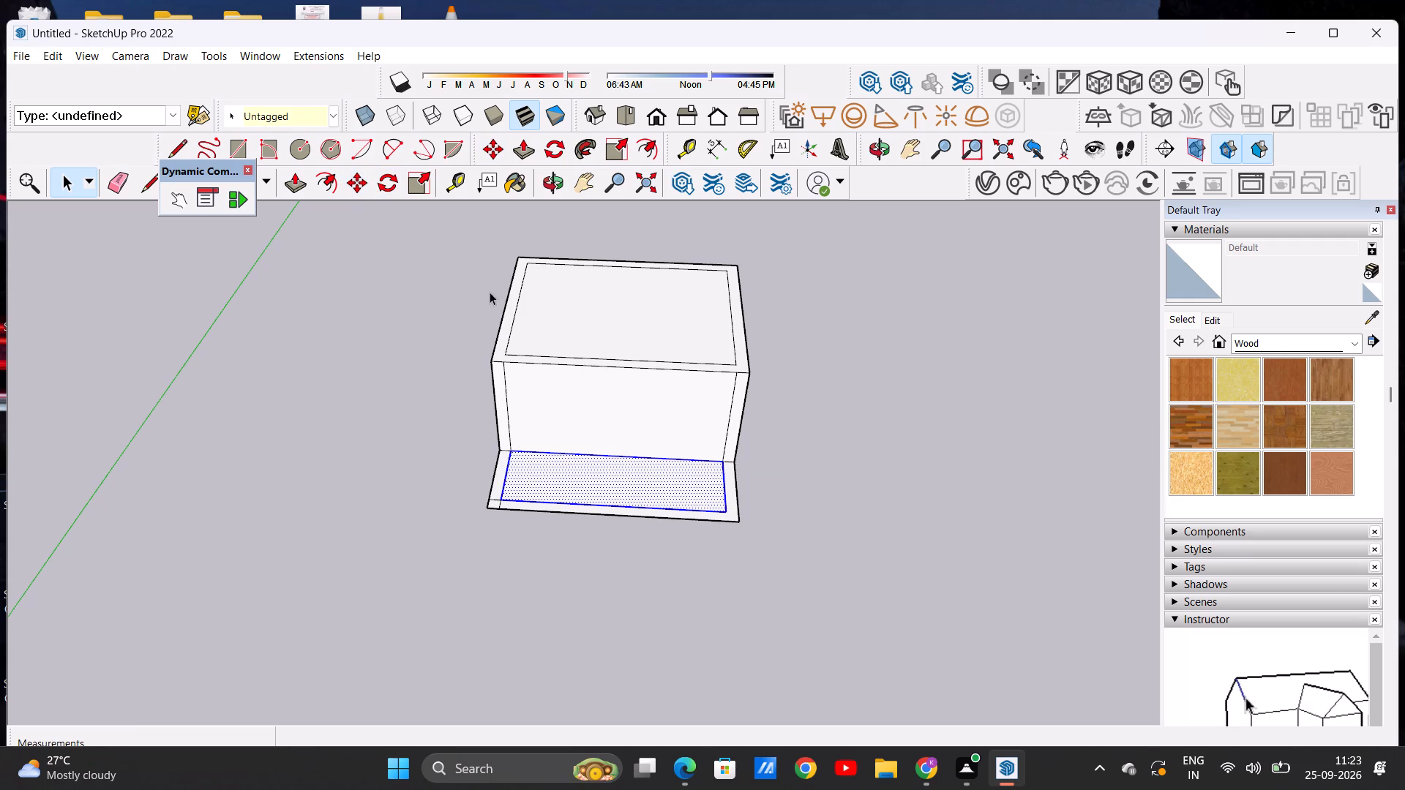
{"action": "left_click", "coordinate": [361, 184]}
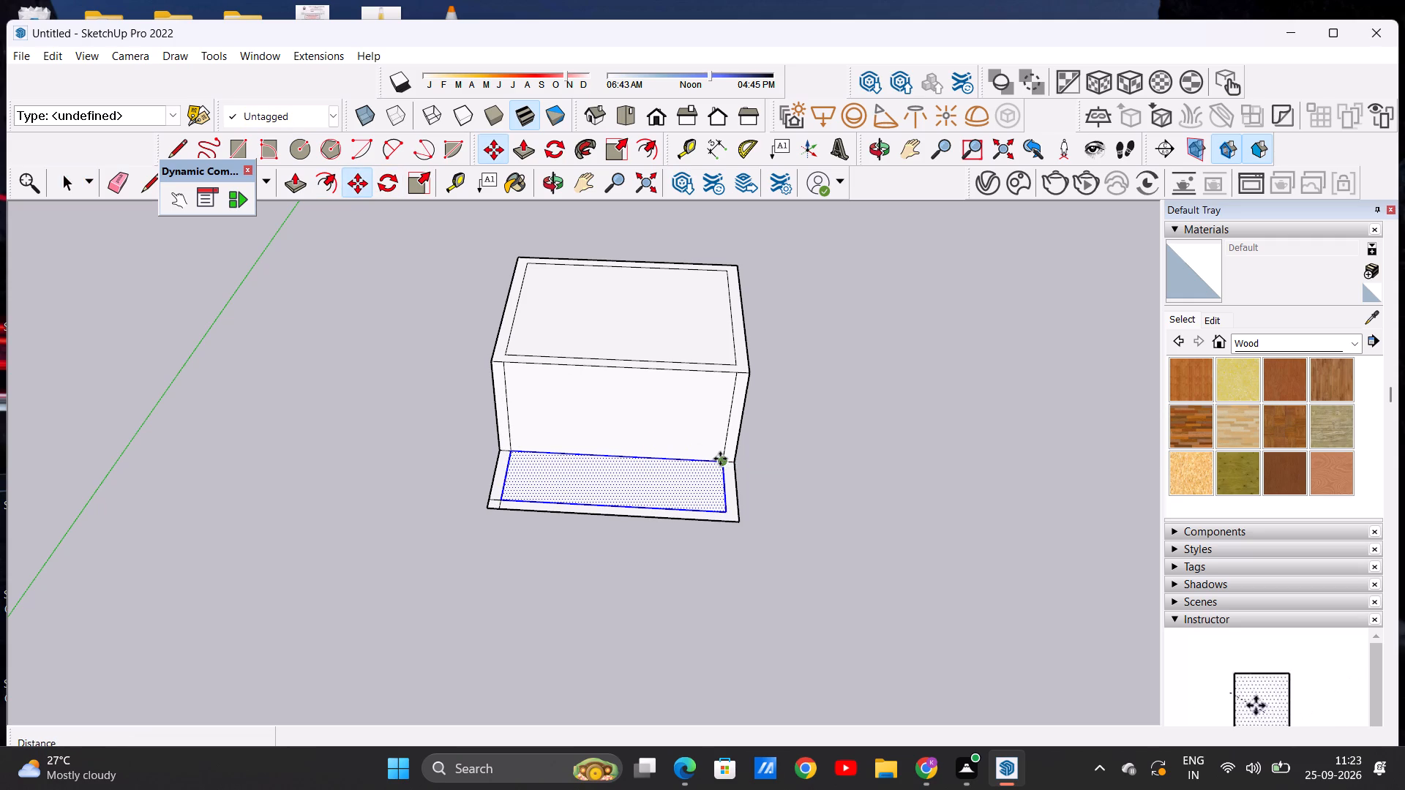
{"action": "left_click", "coordinate": [721, 461]}
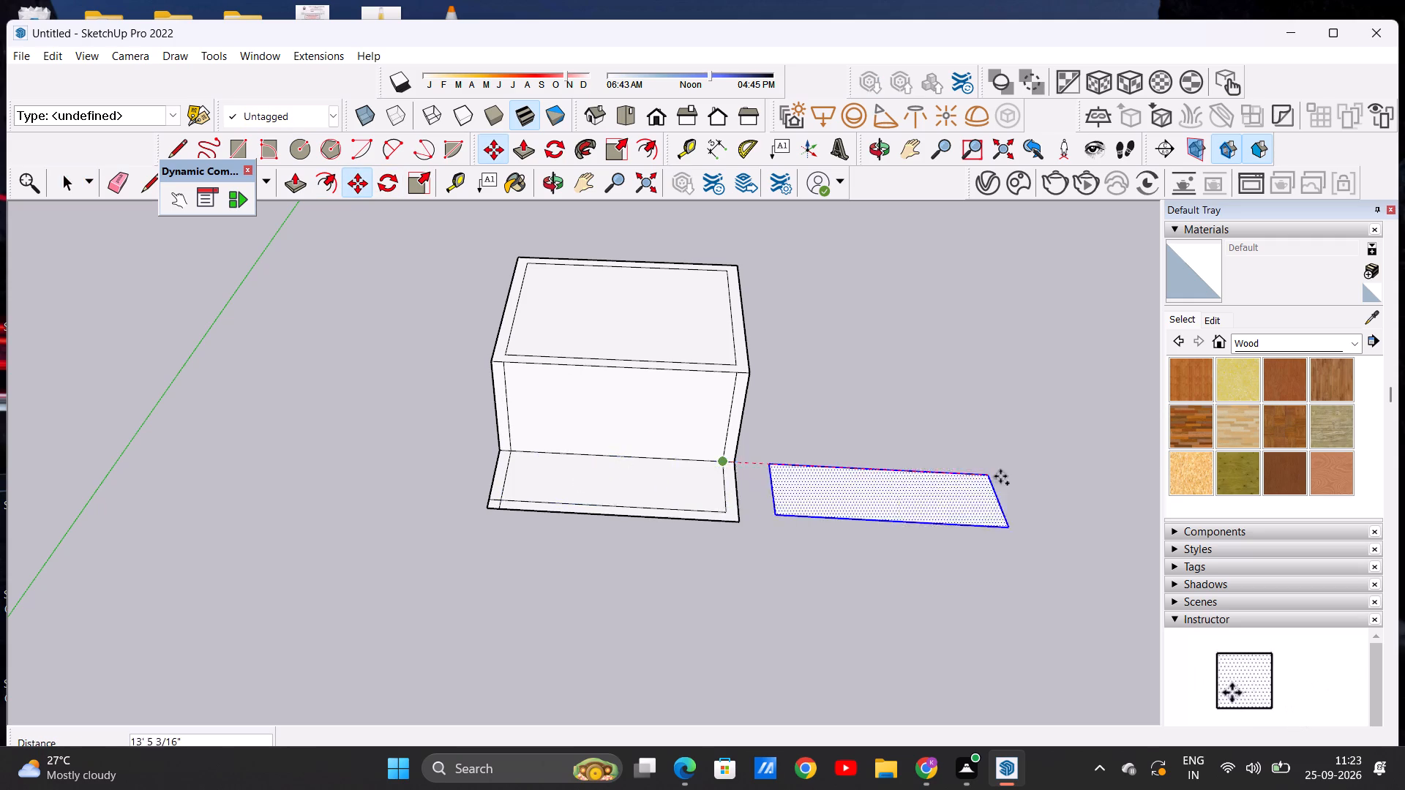
{"action": "left_click", "coordinate": [1054, 476]}
{"action": "key", "text": "space"}
{"action": "left_click", "coordinate": [994, 616]}
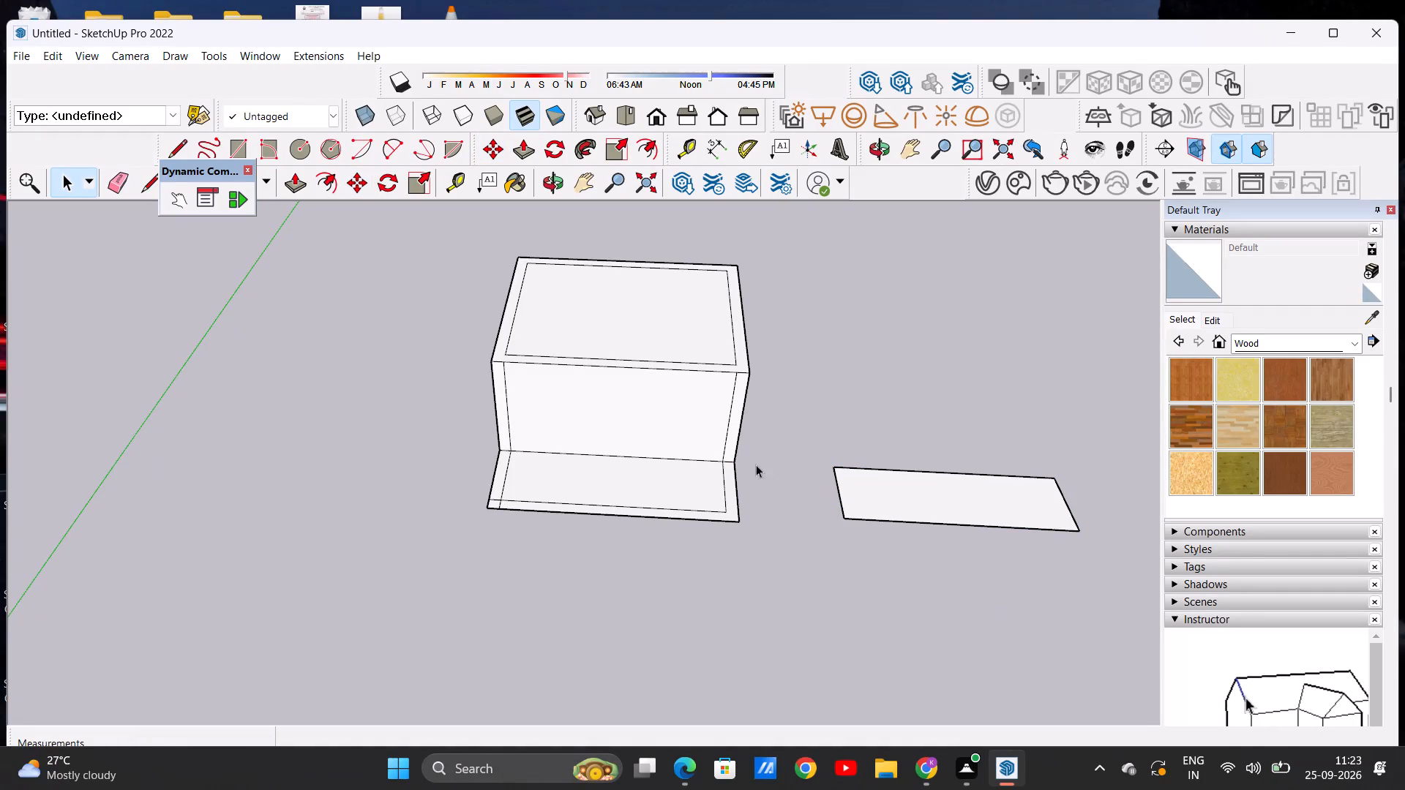
Draw a door rectangle about 2' 8 3/8" wide and 4' 8 1/8" high on the front wall, based on its bottom edge left of centre.
{"action": "scroll", "coordinate": [648, 401], "scroll_direction": "down", "scroll_amount": 2}
{"action": "middle_click_drag", "start_coordinate": [622, 420], "coordinate": [627, 330]}
{"action": "scroll", "coordinate": [574, 460], "scroll_direction": "up", "scroll_amount": 3}
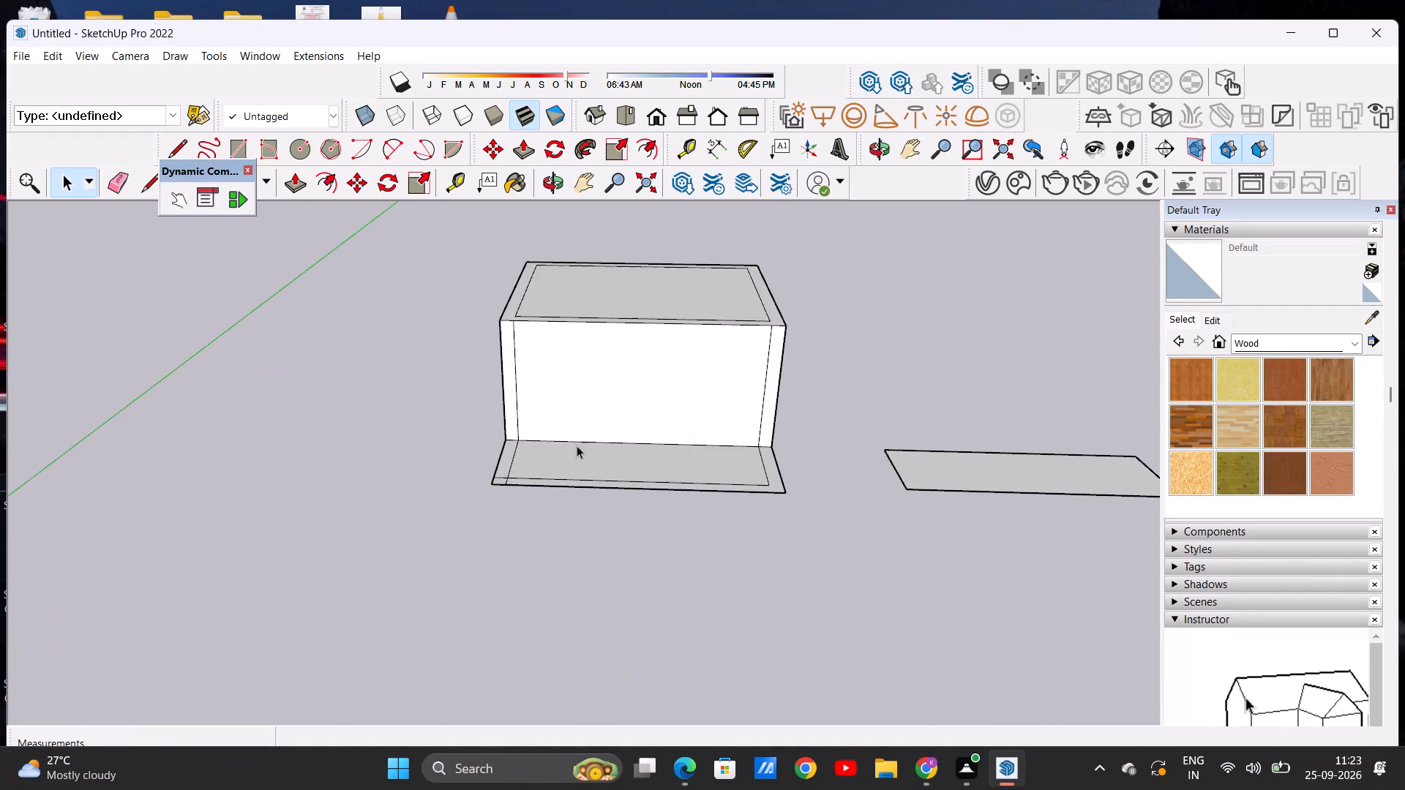
{"action": "middle_click_drag", "start_coordinate": [626, 402], "coordinate": [634, 369]}
{"action": "scroll", "coordinate": [596, 425], "scroll_direction": "up", "scroll_amount": 3}
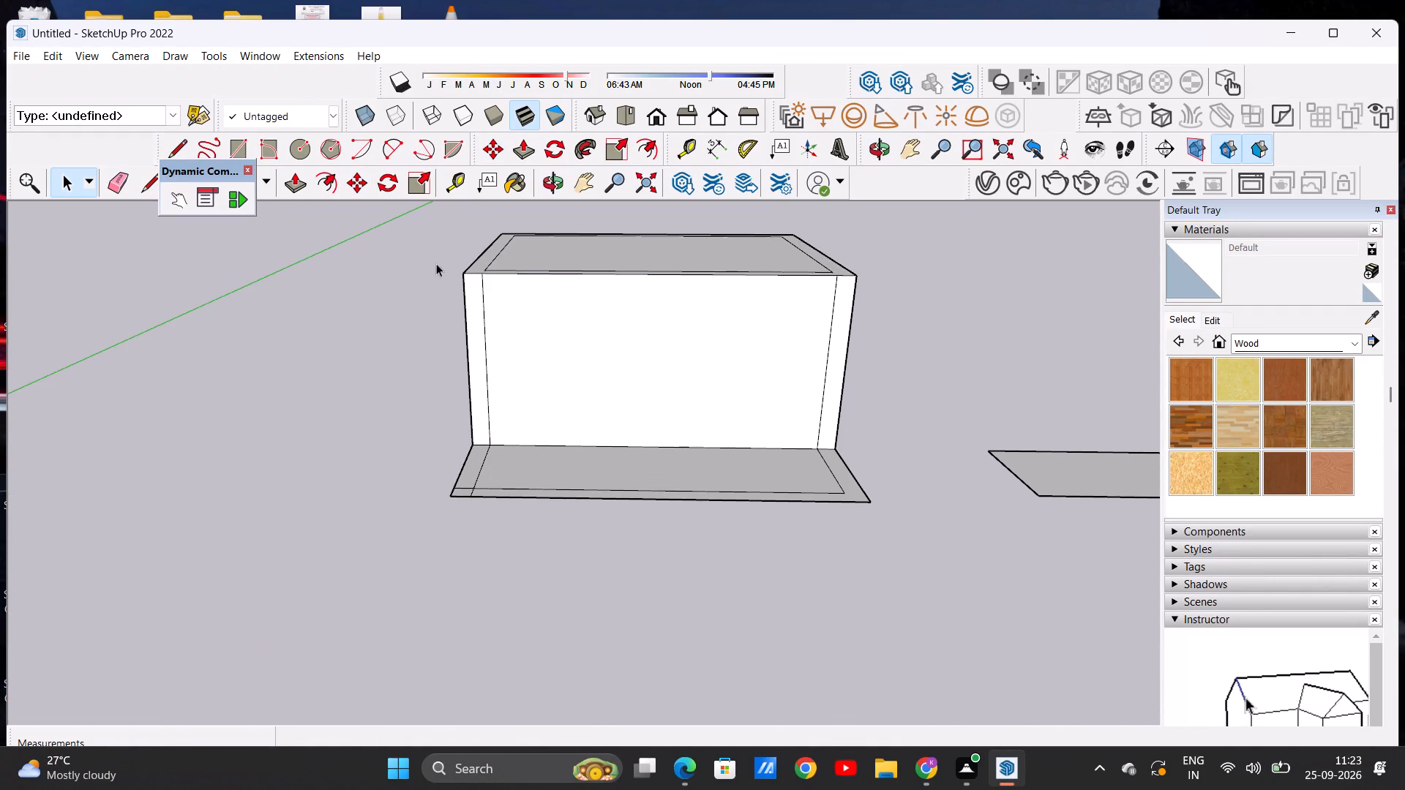
{"action": "left_click", "coordinate": [232, 140]}
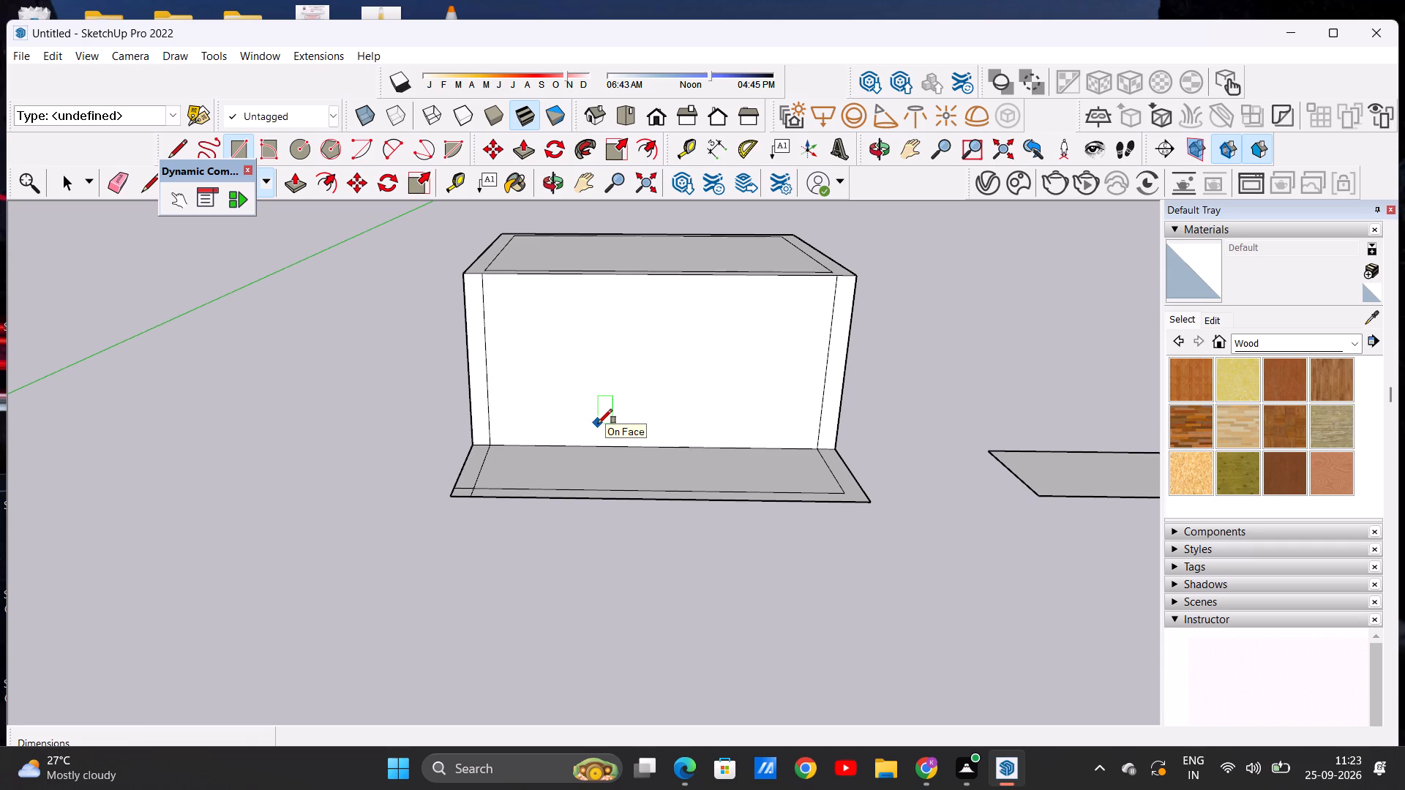
{"action": "scroll", "coordinate": [553, 447], "scroll_direction": "up", "scroll_amount": 4}
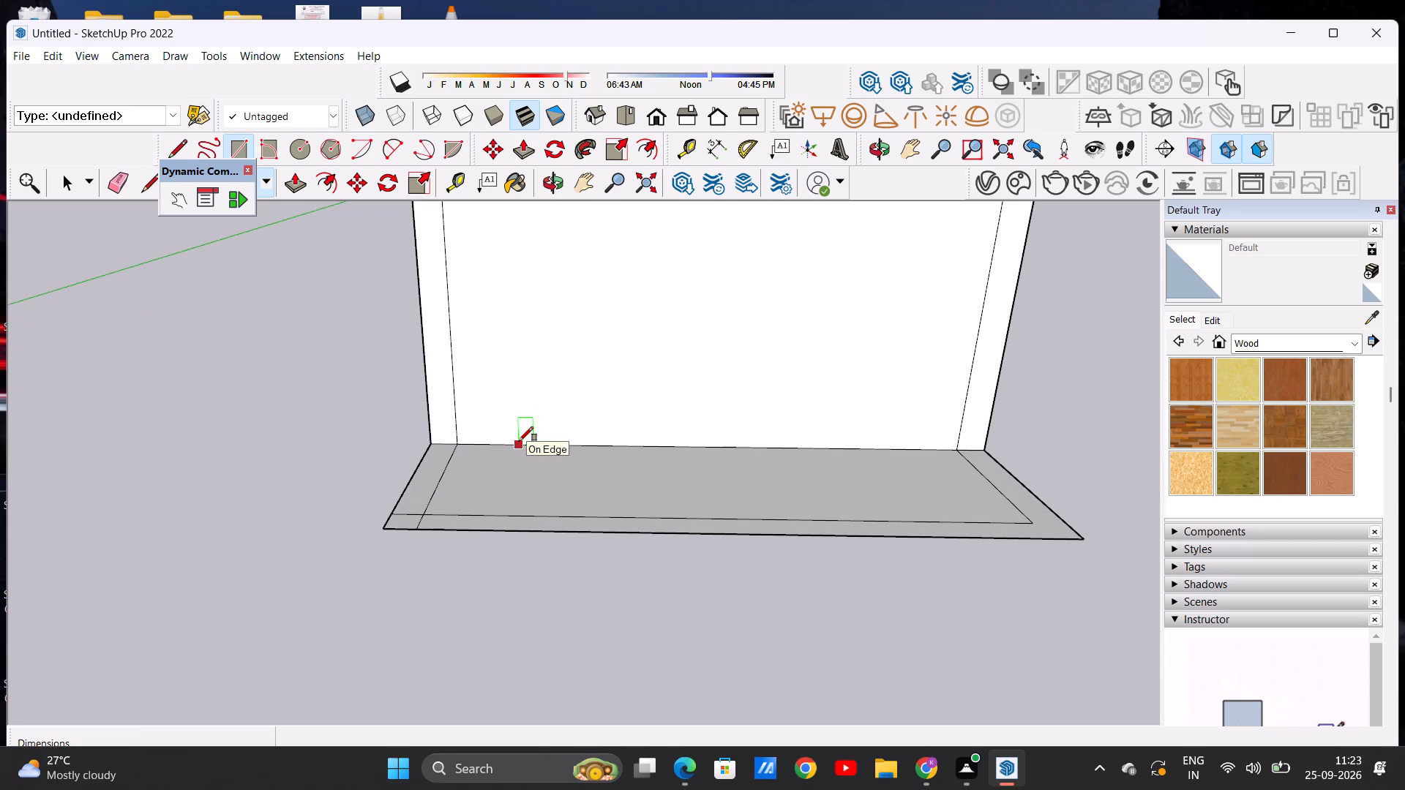
{"action": "left_click", "coordinate": [519, 441]}
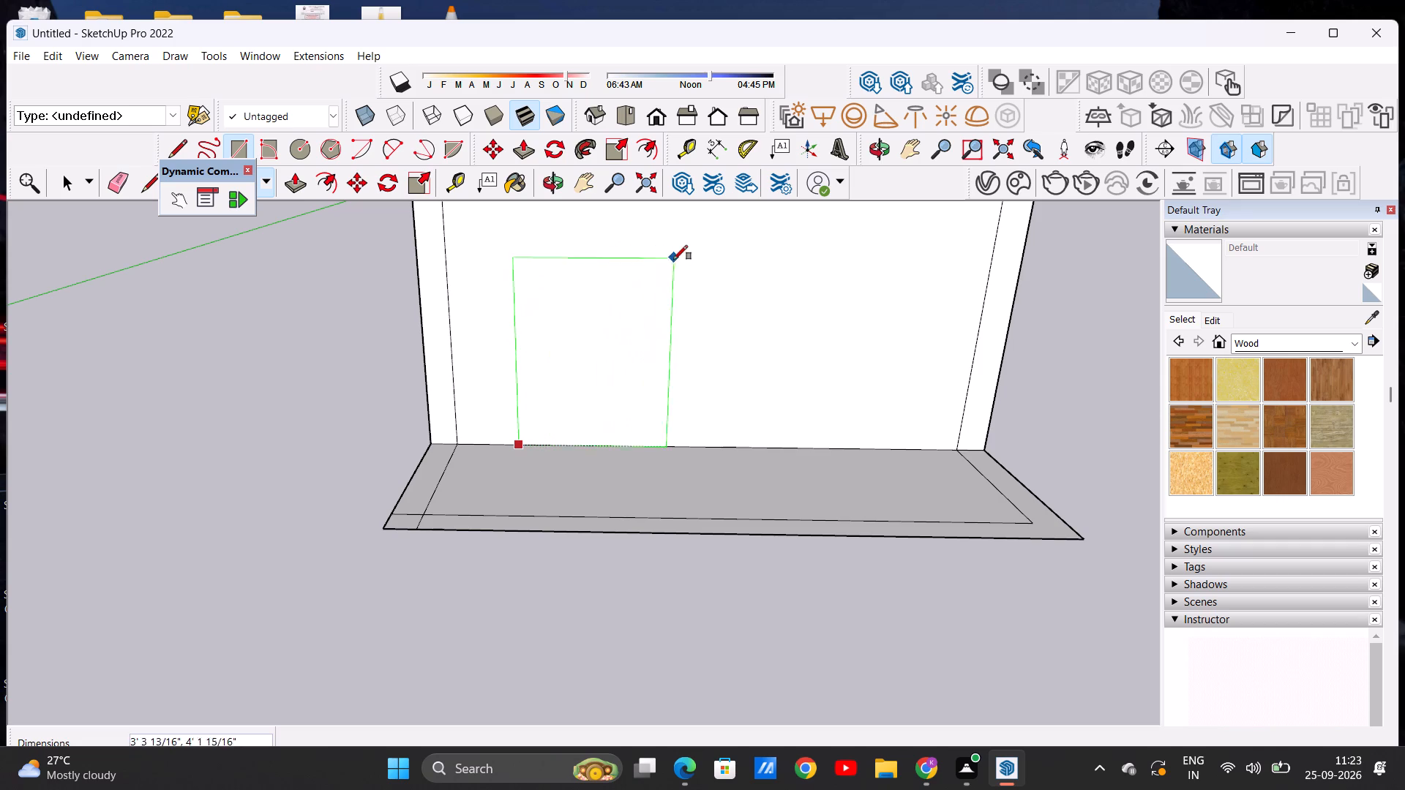
{"action": "scroll", "coordinate": [634, 301], "scroll_direction": "down", "scroll_amount": 8}
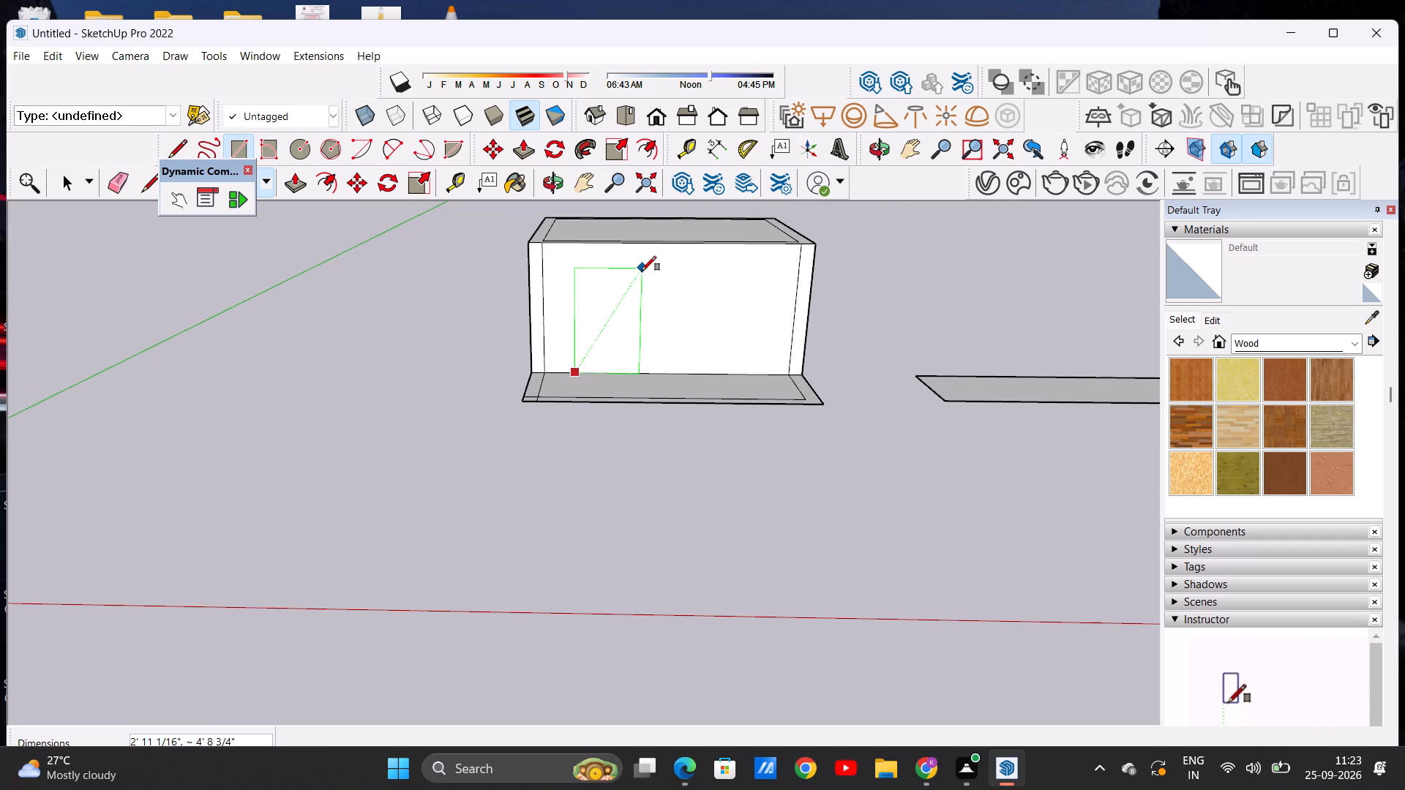
{"action": "left_click", "coordinate": [637, 269]}
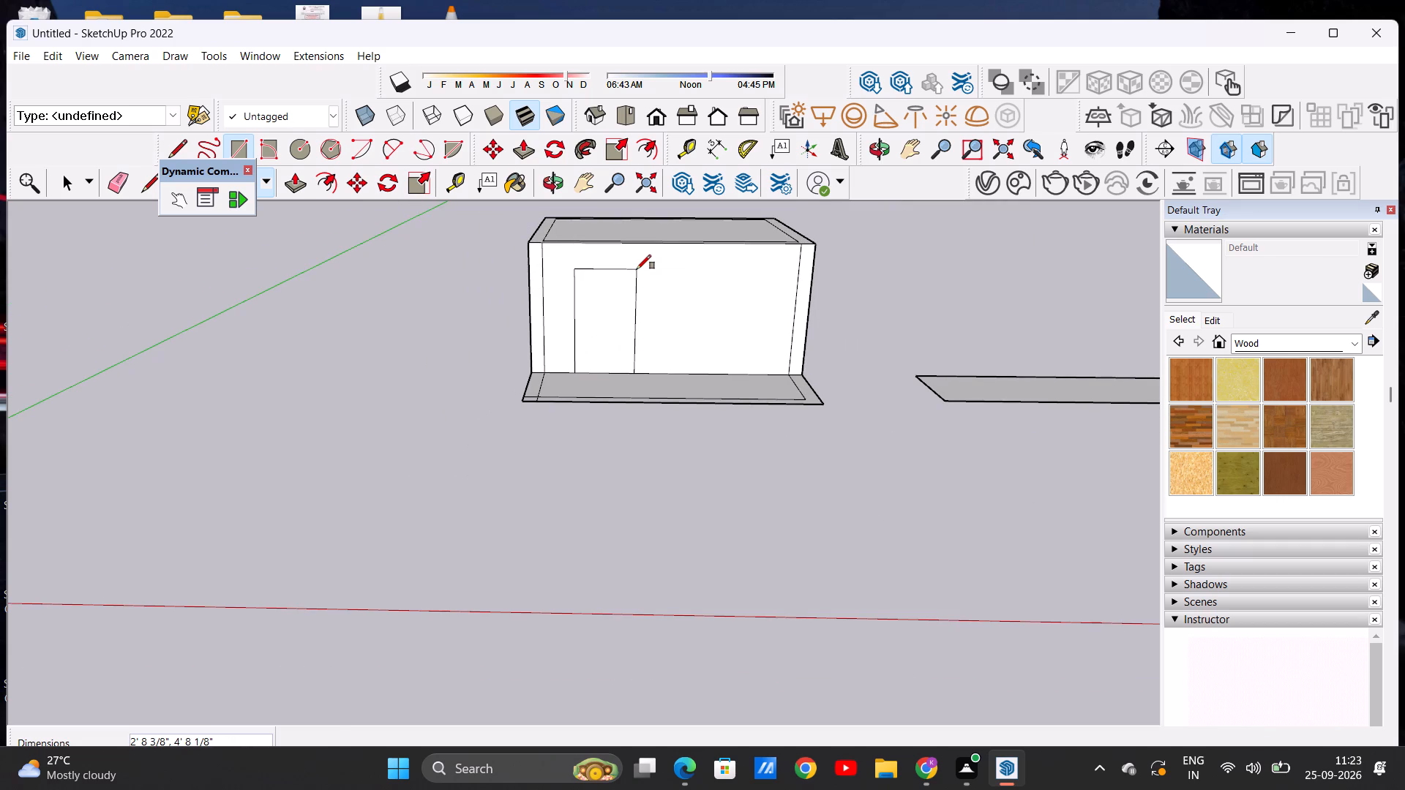
{"action": "key", "text": "space"}
Offset the door rectangle inward by about 3 3/8" to outline the door frame.
{"action": "scroll", "coordinate": [740, 287], "scroll_direction": "up", "scroll_amount": 6}
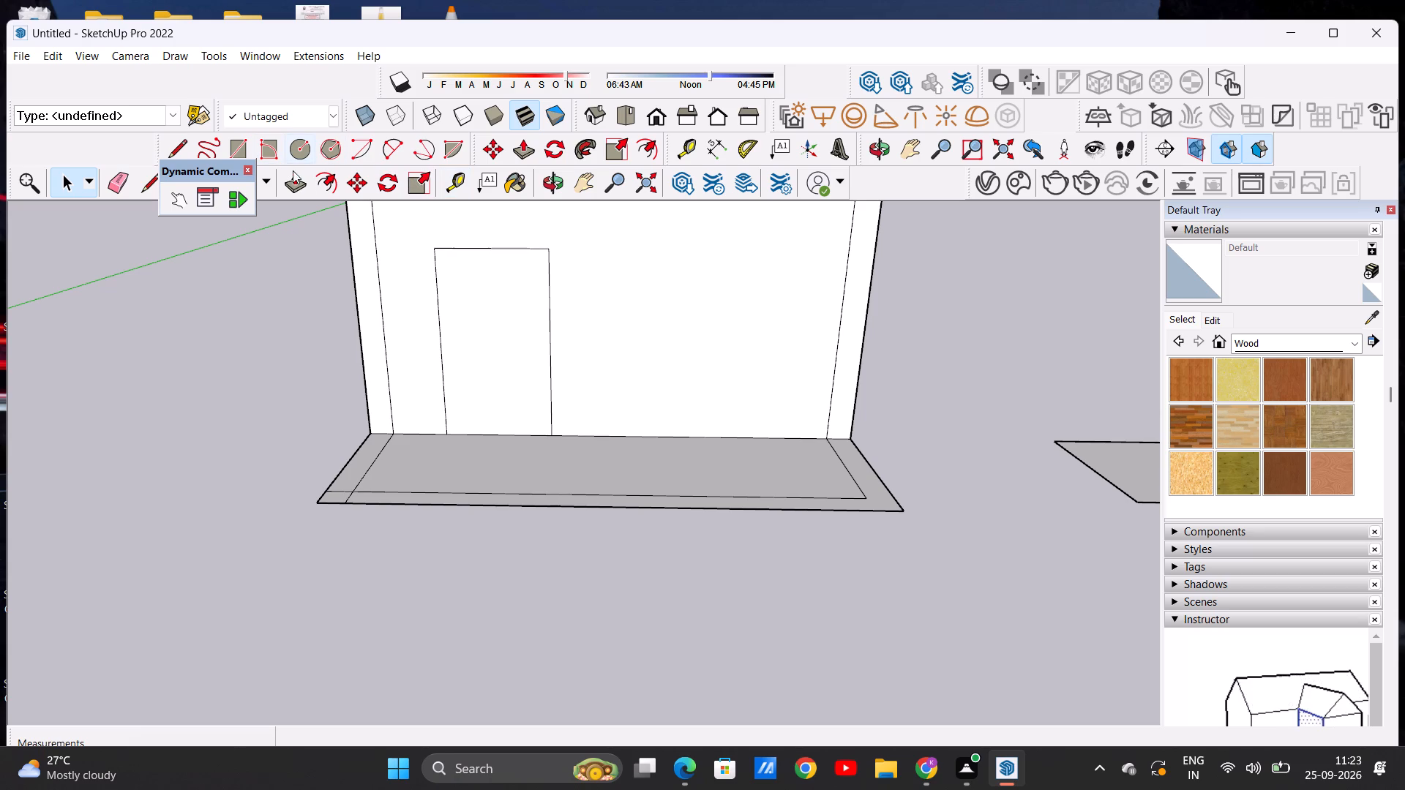
{"action": "scroll", "coordinate": [545, 319], "scroll_direction": "down", "scroll_amount": 9}
{"action": "scroll", "coordinate": [522, 291], "scroll_direction": "up", "scroll_amount": 11}
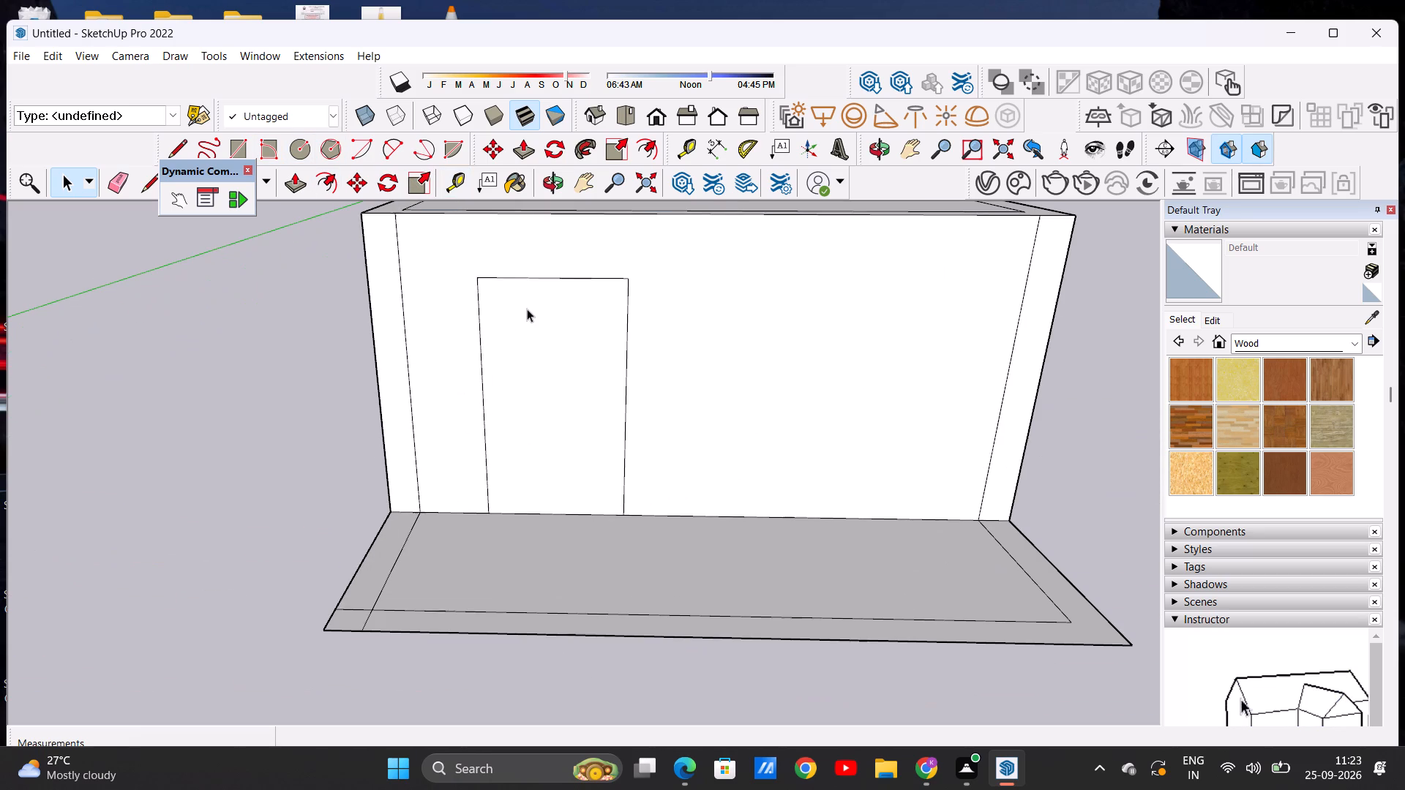
{"action": "left_click", "coordinate": [334, 184]}
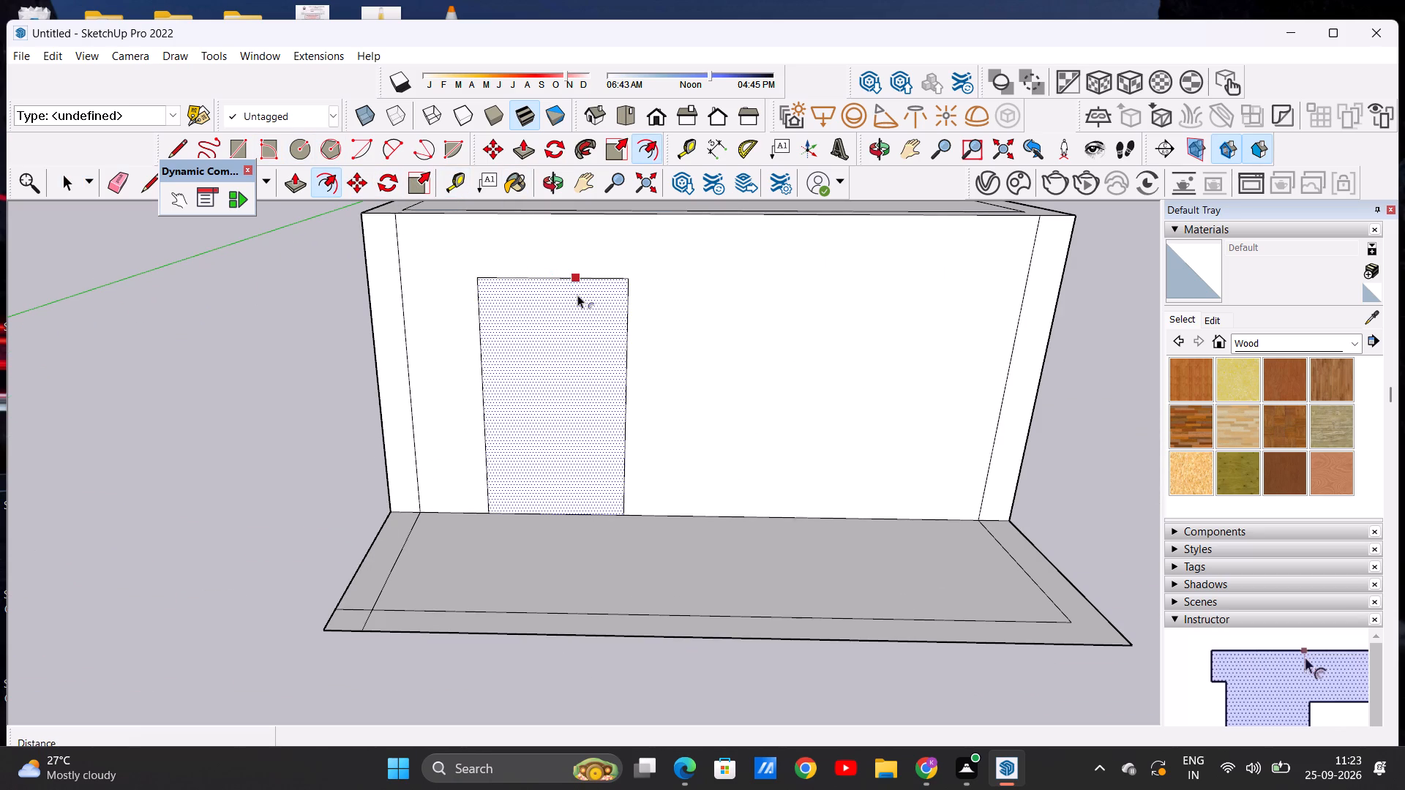
{"action": "left_click", "coordinate": [577, 295]}
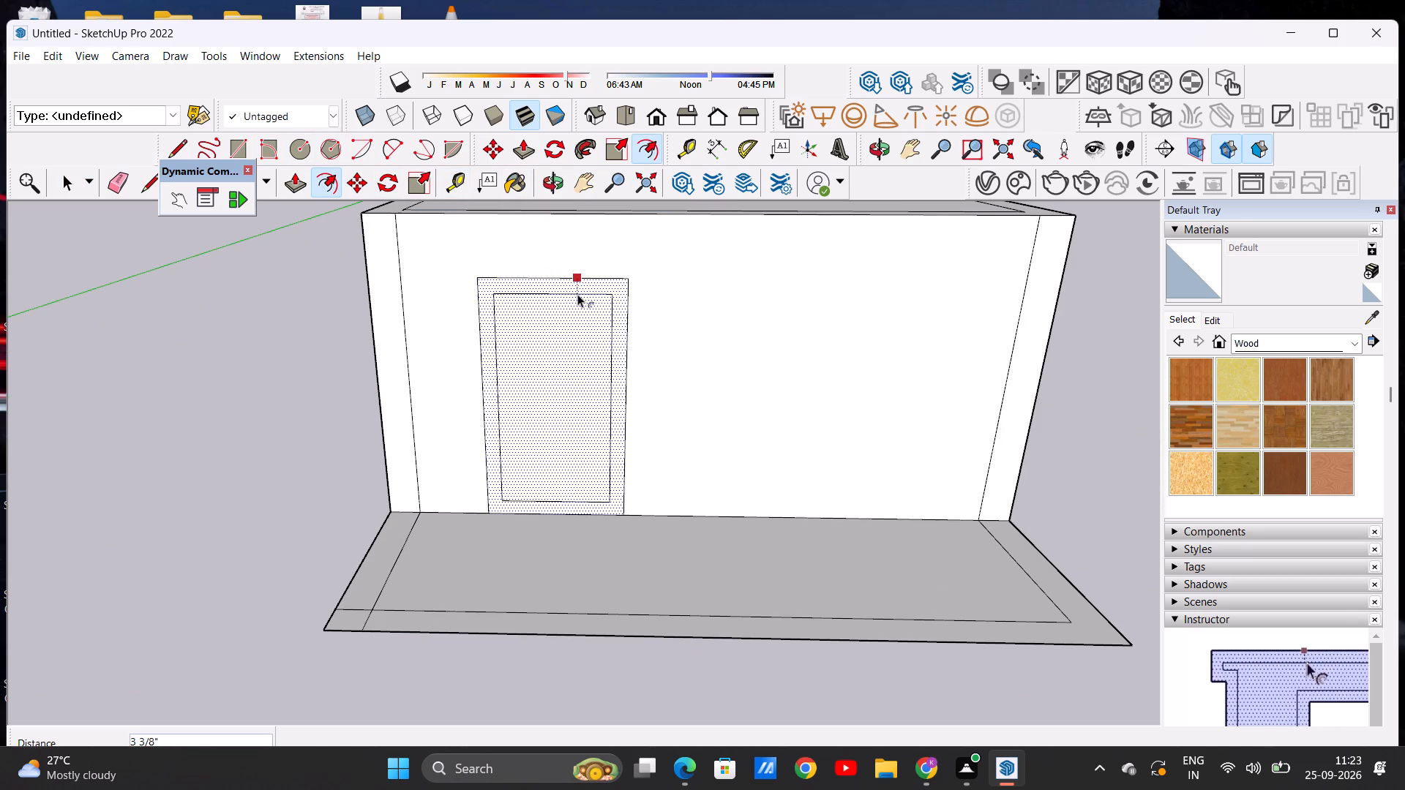
{"action": "left_click", "coordinate": [577, 294]}
{"action": "key", "text": "space"}
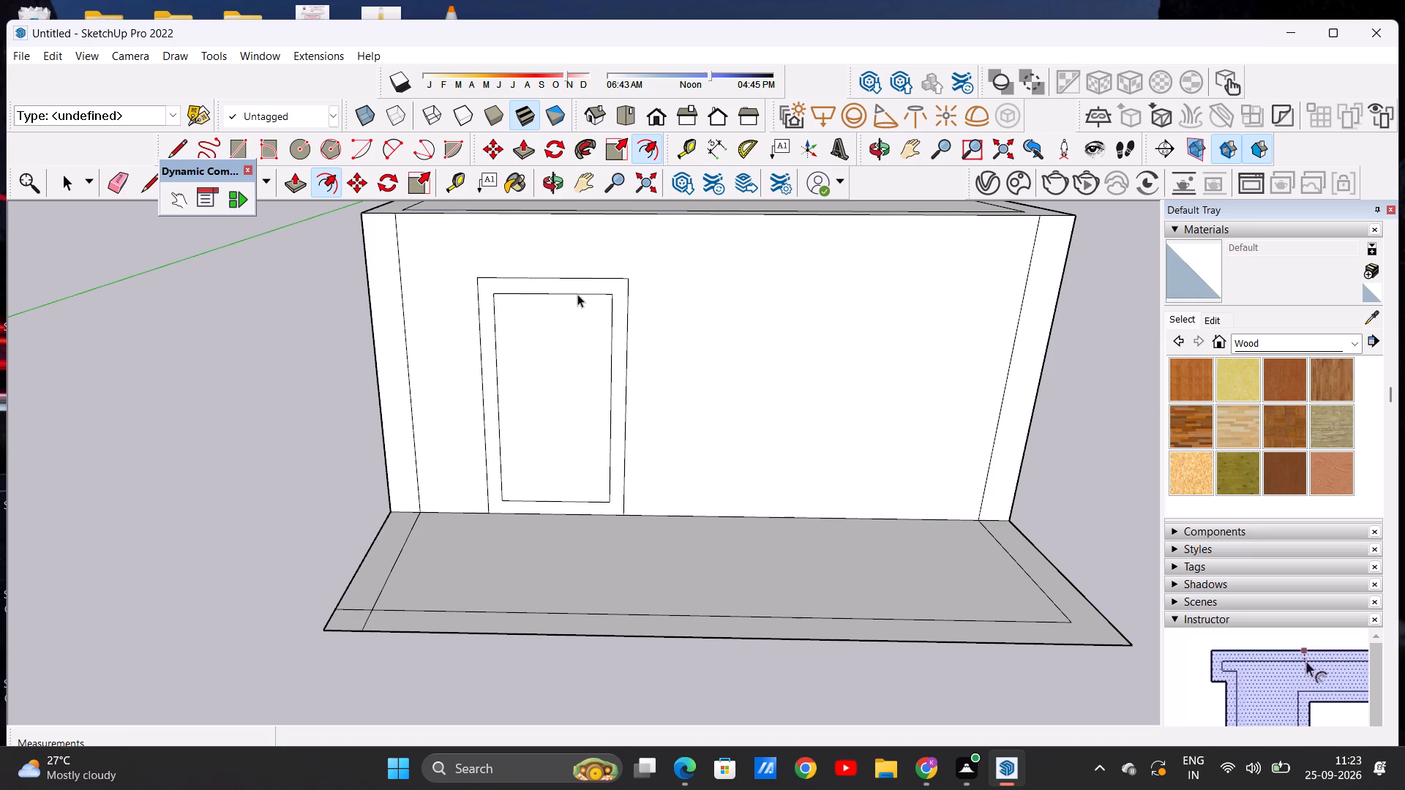
Draw a line about 7 3/16" long across the front strip's front border near its middle, splitting the border.
{"action": "scroll", "coordinate": [543, 367], "scroll_direction": "down", "scroll_amount": 5}
{"action": "scroll", "coordinate": [548, 365], "scroll_direction": "up", "scroll_amount": 2}
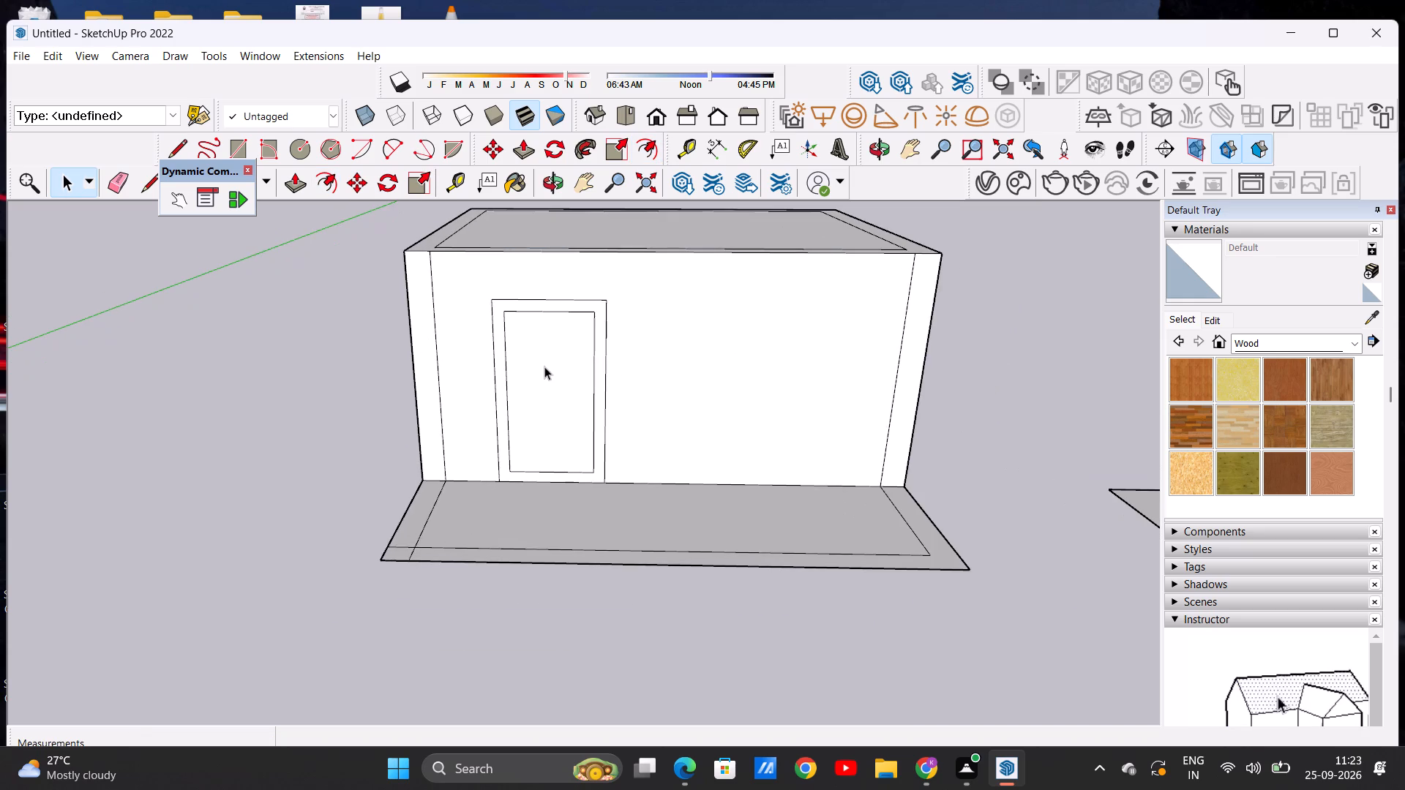
{"action": "scroll", "coordinate": [542, 369], "scroll_direction": "down", "scroll_amount": 3}
{"action": "middle_click_drag", "start_coordinate": [539, 451], "coordinate": [547, 394]}
{"action": "scroll", "coordinate": [633, 424], "scroll_direction": "down", "scroll_amount": 4}
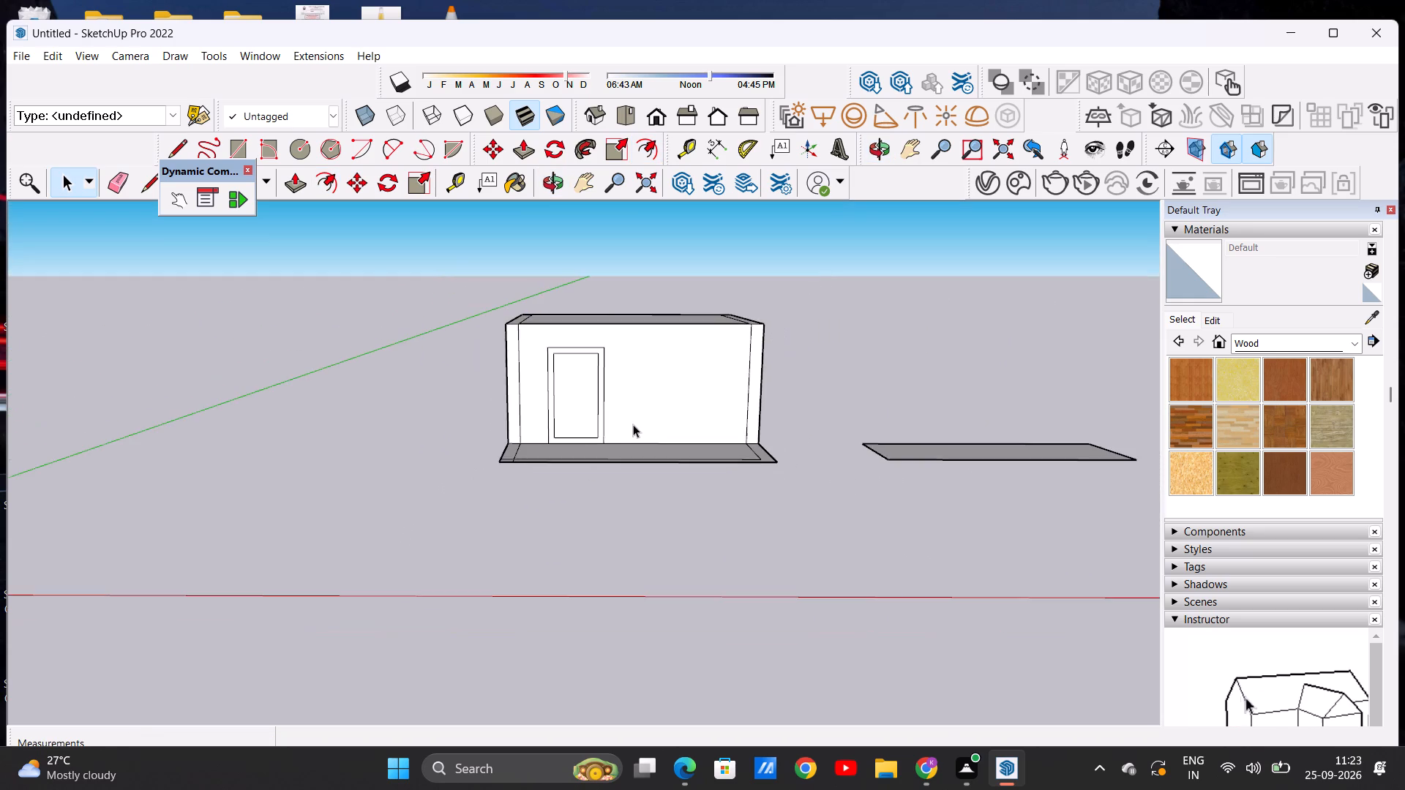
{"action": "scroll", "coordinate": [763, 347], "scroll_direction": "up", "scroll_amount": 5}
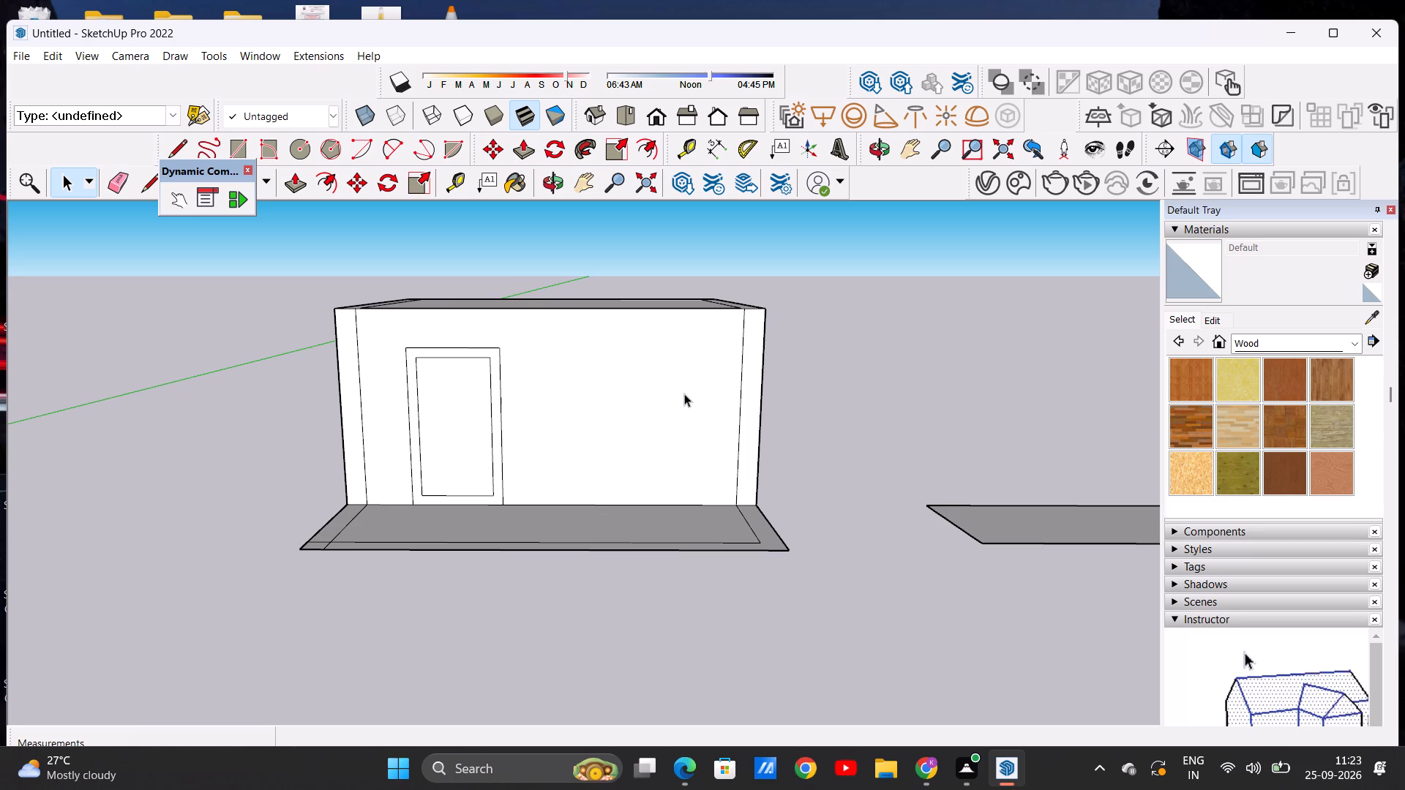
{"action": "middle_click_drag", "start_coordinate": [690, 402], "coordinate": [700, 519]}
{"action": "scroll", "coordinate": [678, 478], "scroll_direction": "down", "scroll_amount": 4}
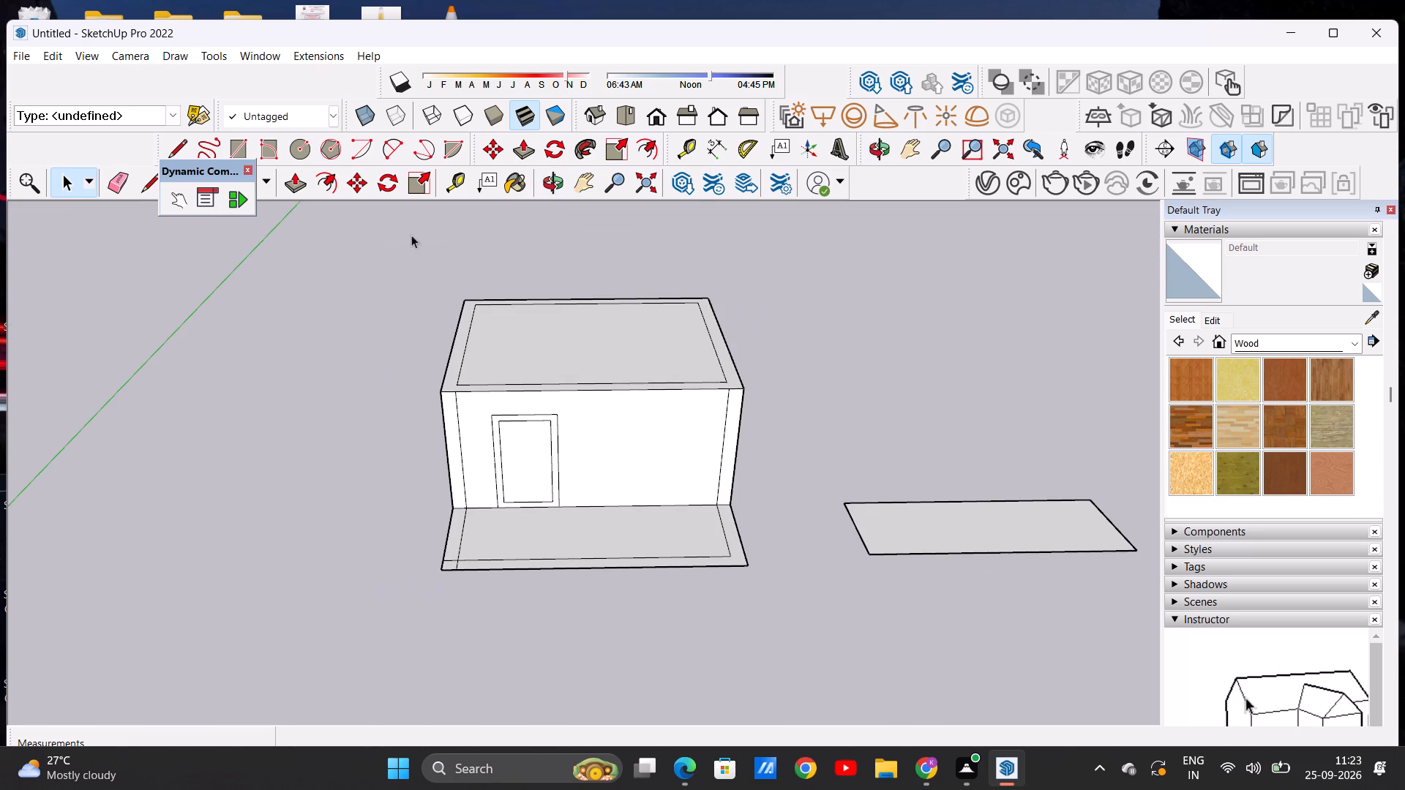
{"action": "left_click", "coordinate": [173, 146]}
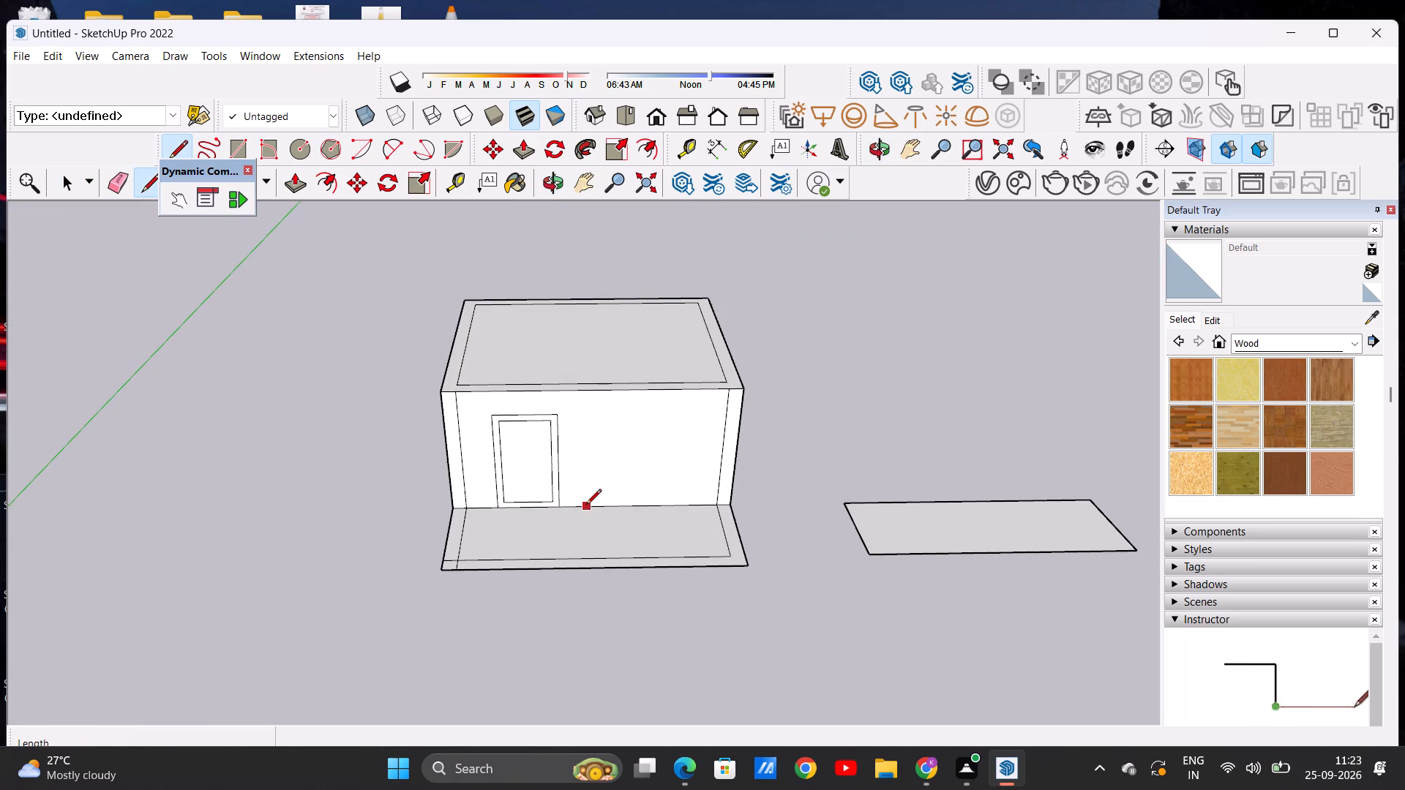
{"action": "left_click", "coordinate": [582, 555]}
{"action": "left_click", "coordinate": [581, 568]}
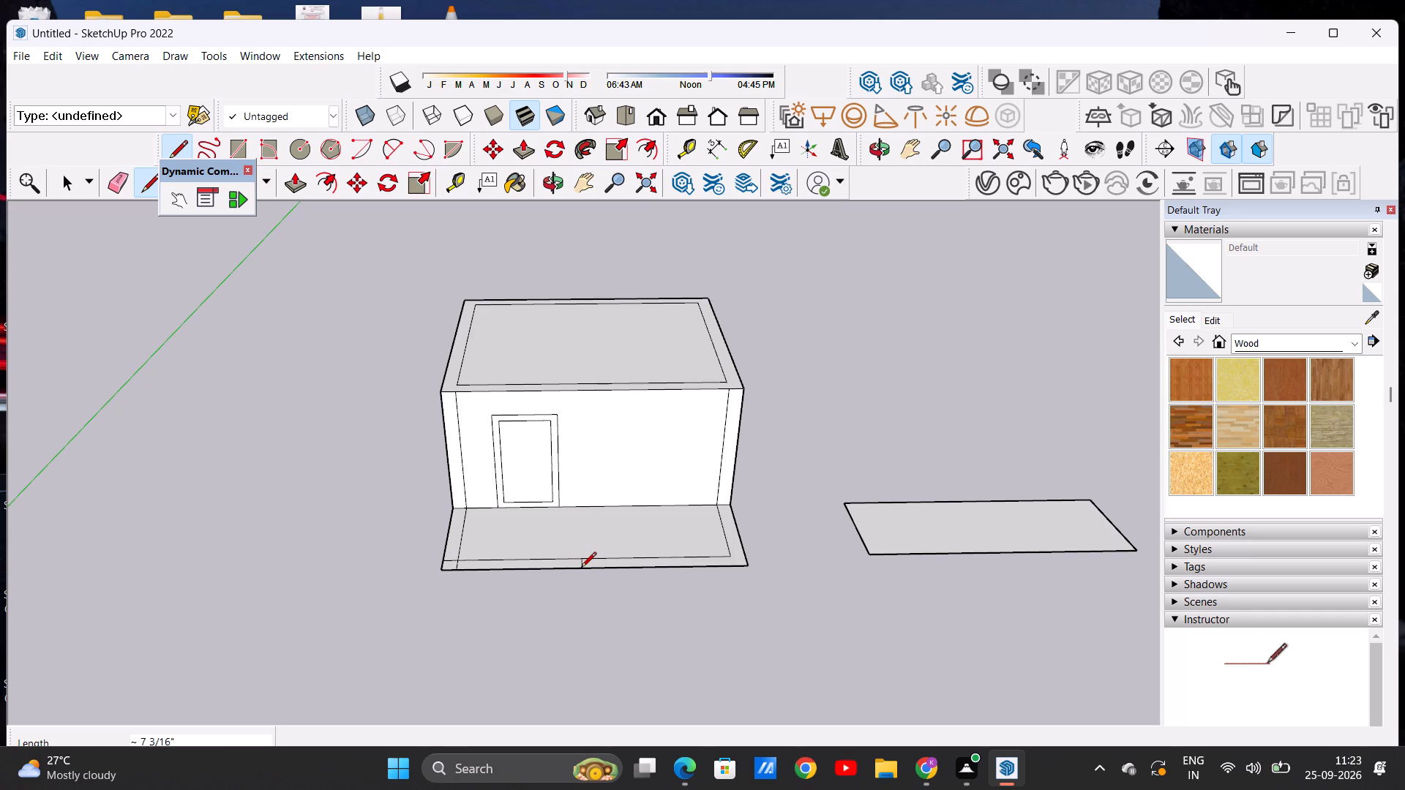
{"action": "key", "text": "space"}
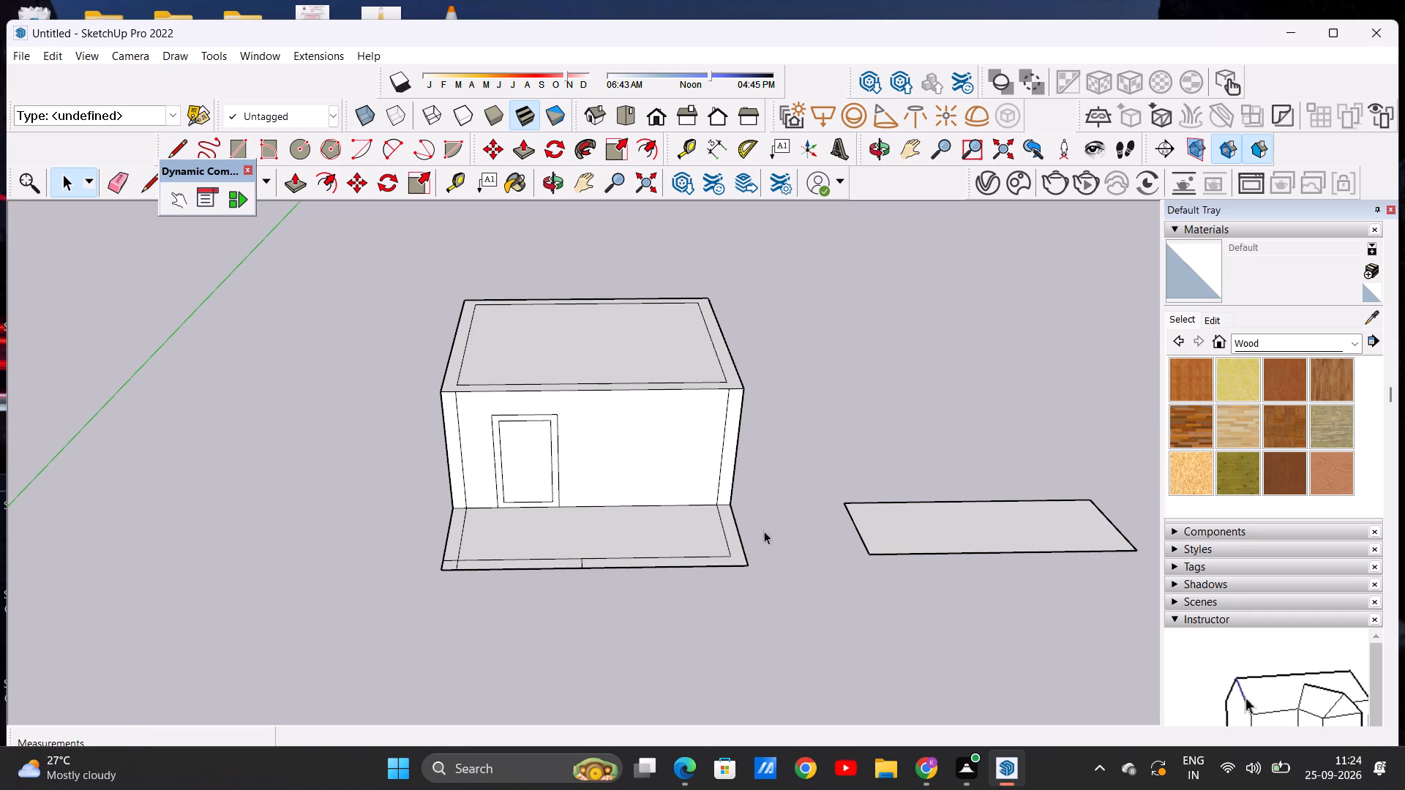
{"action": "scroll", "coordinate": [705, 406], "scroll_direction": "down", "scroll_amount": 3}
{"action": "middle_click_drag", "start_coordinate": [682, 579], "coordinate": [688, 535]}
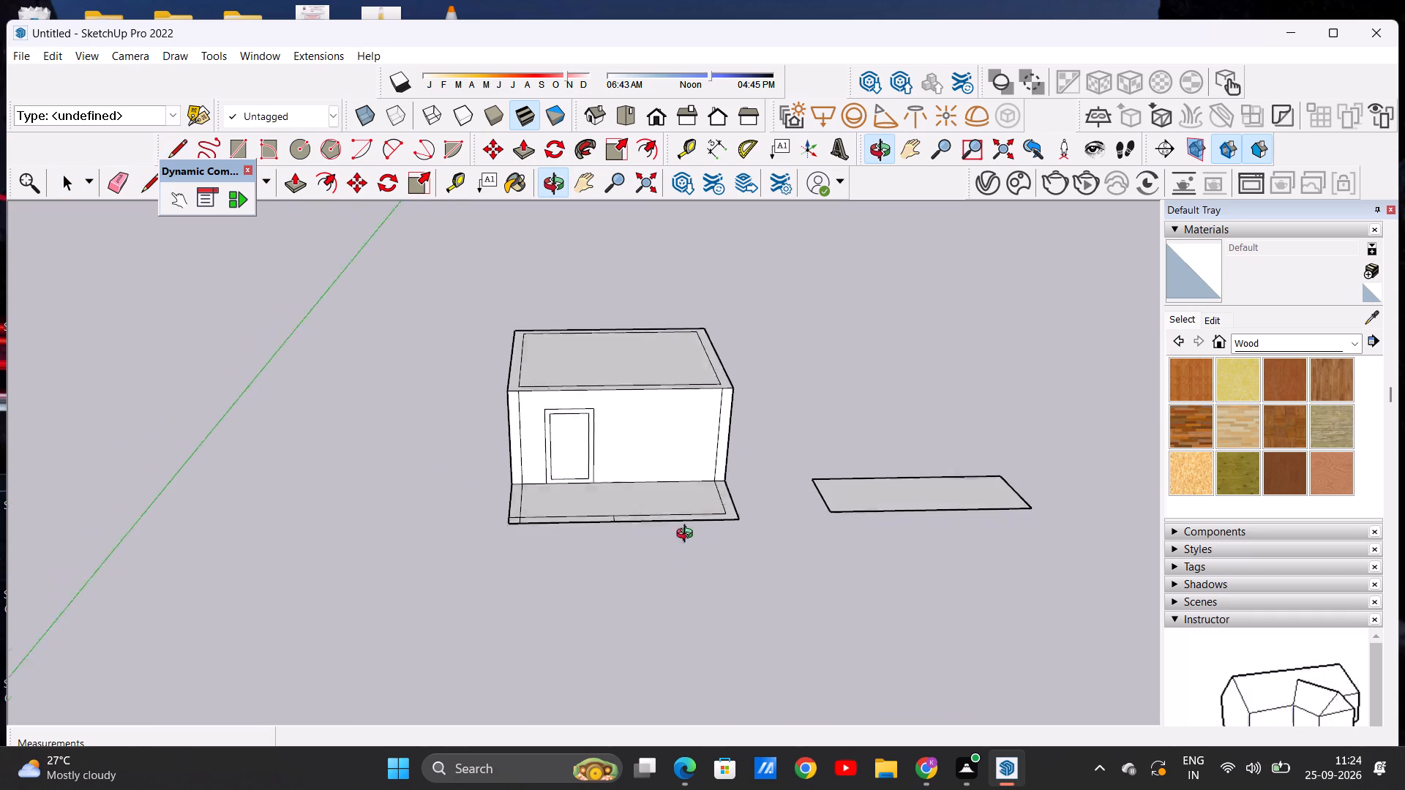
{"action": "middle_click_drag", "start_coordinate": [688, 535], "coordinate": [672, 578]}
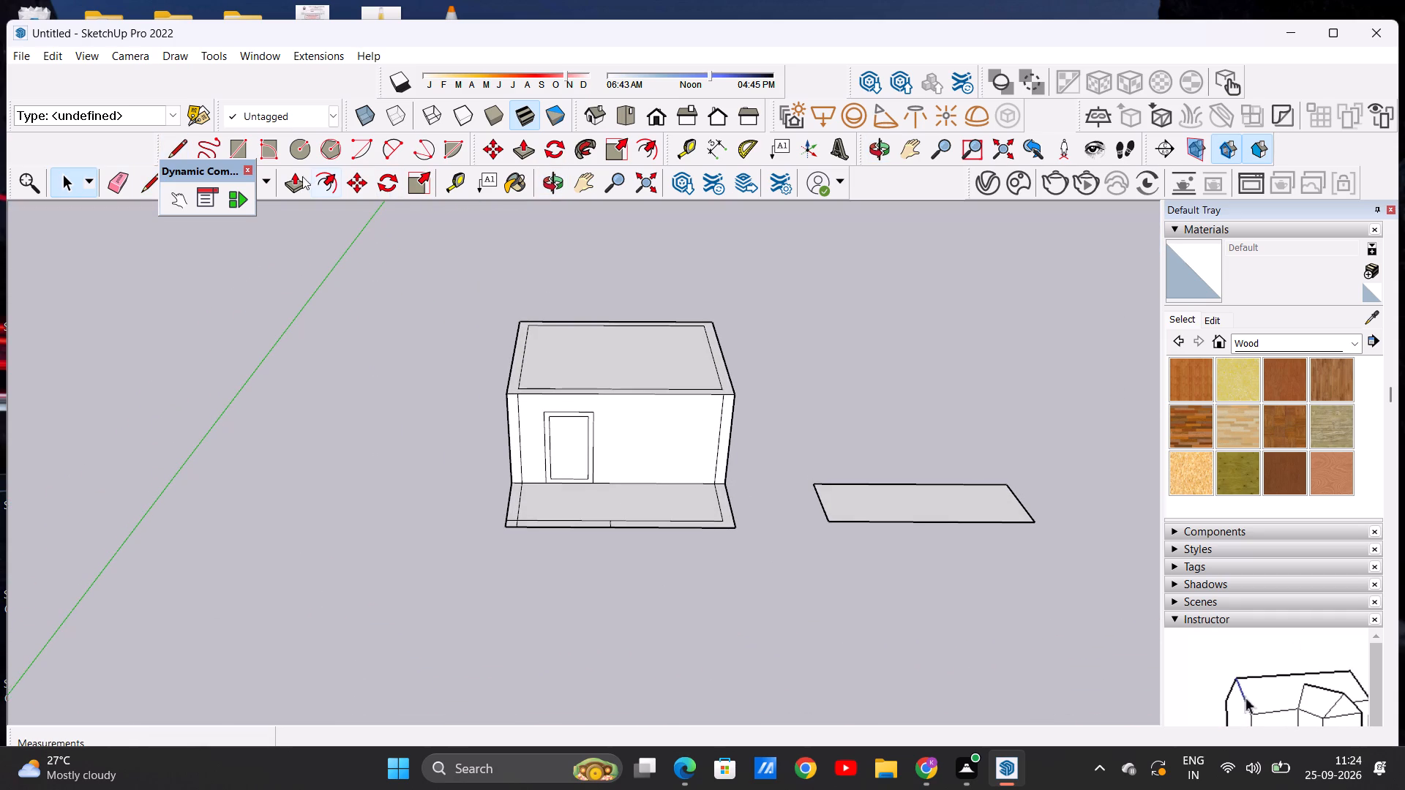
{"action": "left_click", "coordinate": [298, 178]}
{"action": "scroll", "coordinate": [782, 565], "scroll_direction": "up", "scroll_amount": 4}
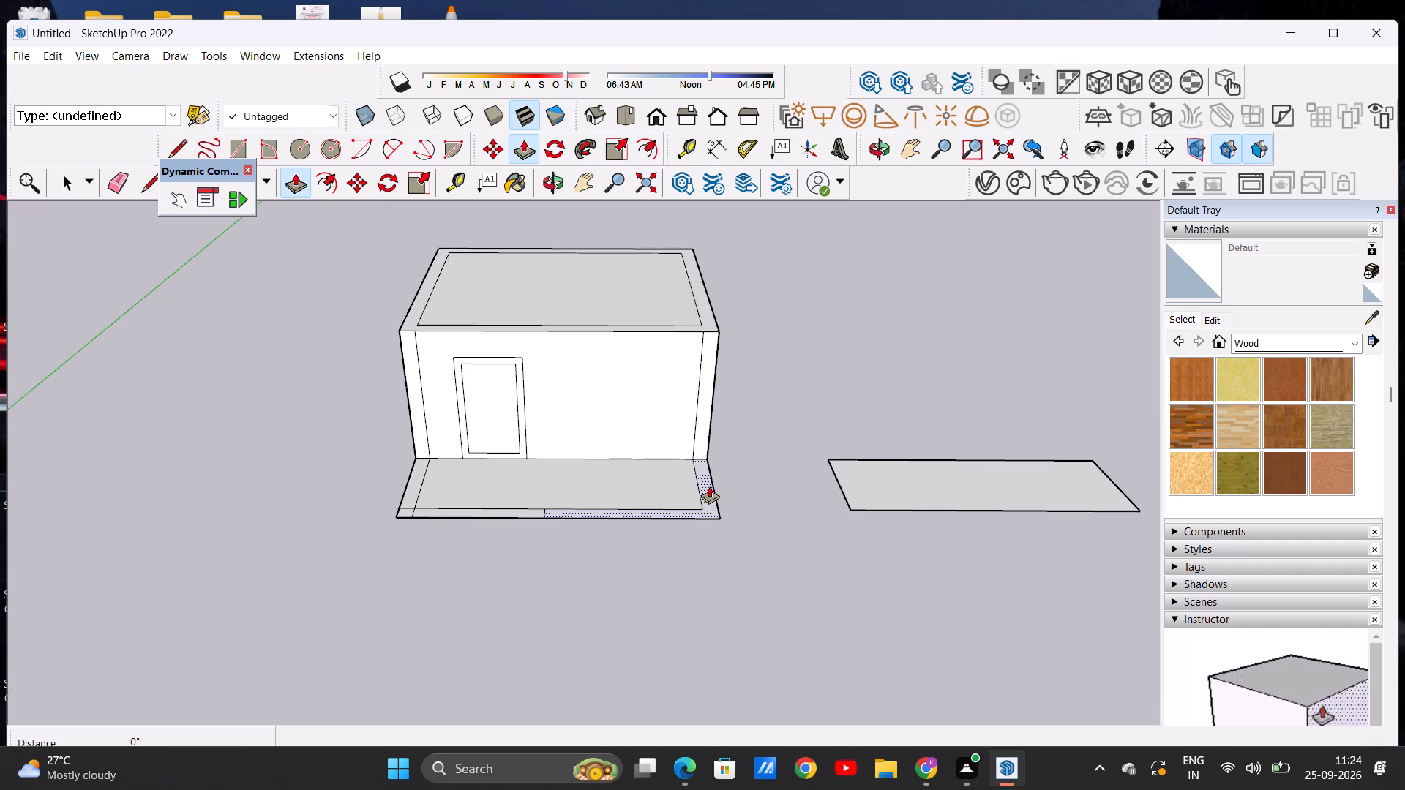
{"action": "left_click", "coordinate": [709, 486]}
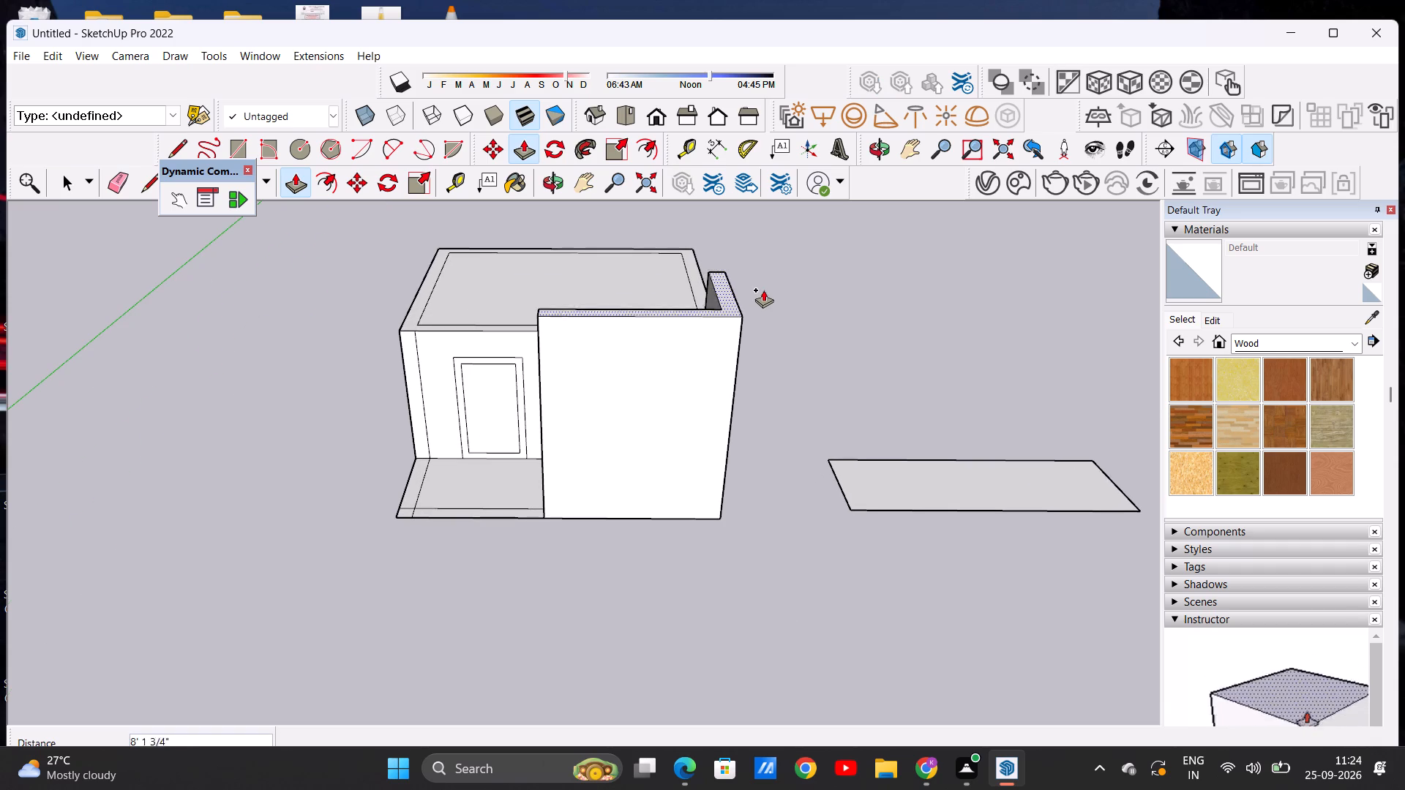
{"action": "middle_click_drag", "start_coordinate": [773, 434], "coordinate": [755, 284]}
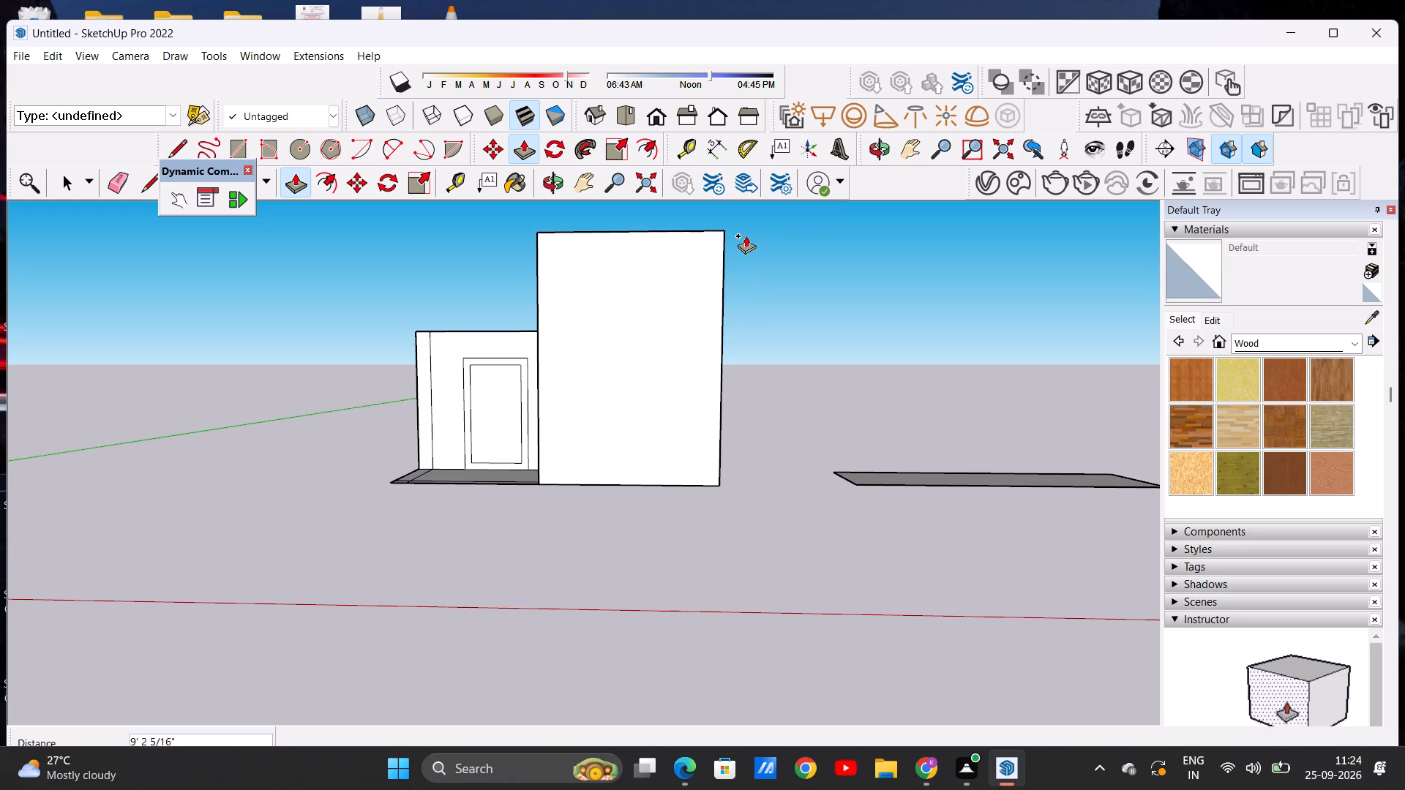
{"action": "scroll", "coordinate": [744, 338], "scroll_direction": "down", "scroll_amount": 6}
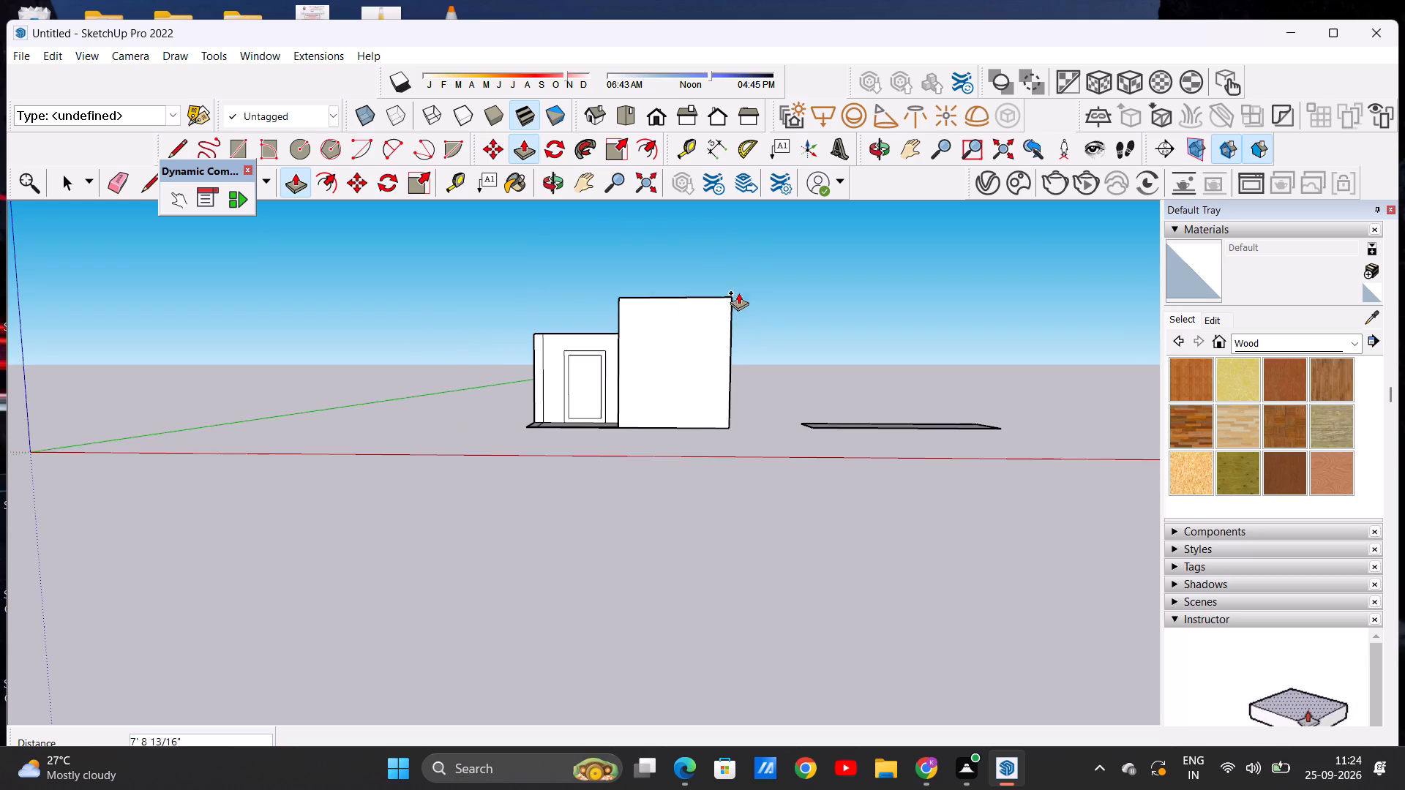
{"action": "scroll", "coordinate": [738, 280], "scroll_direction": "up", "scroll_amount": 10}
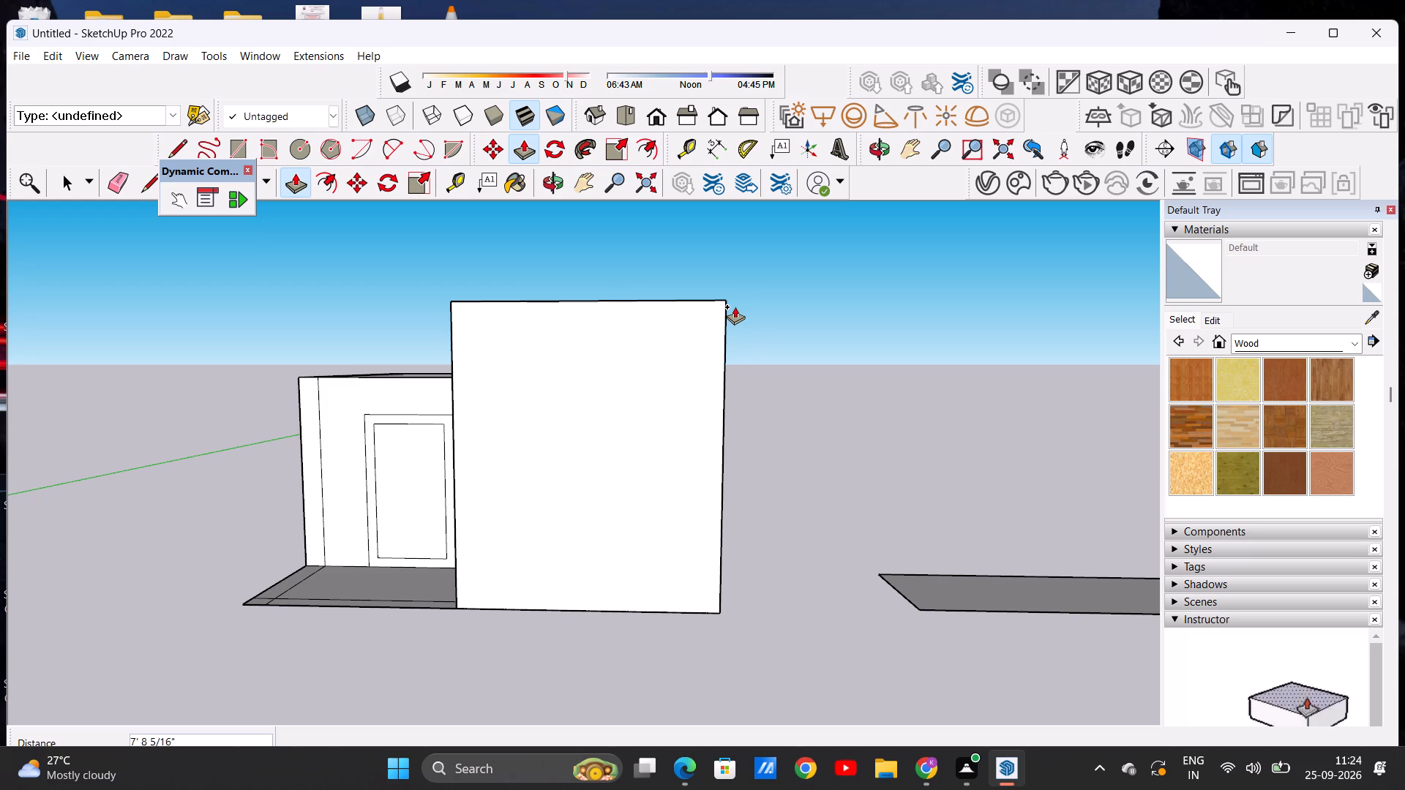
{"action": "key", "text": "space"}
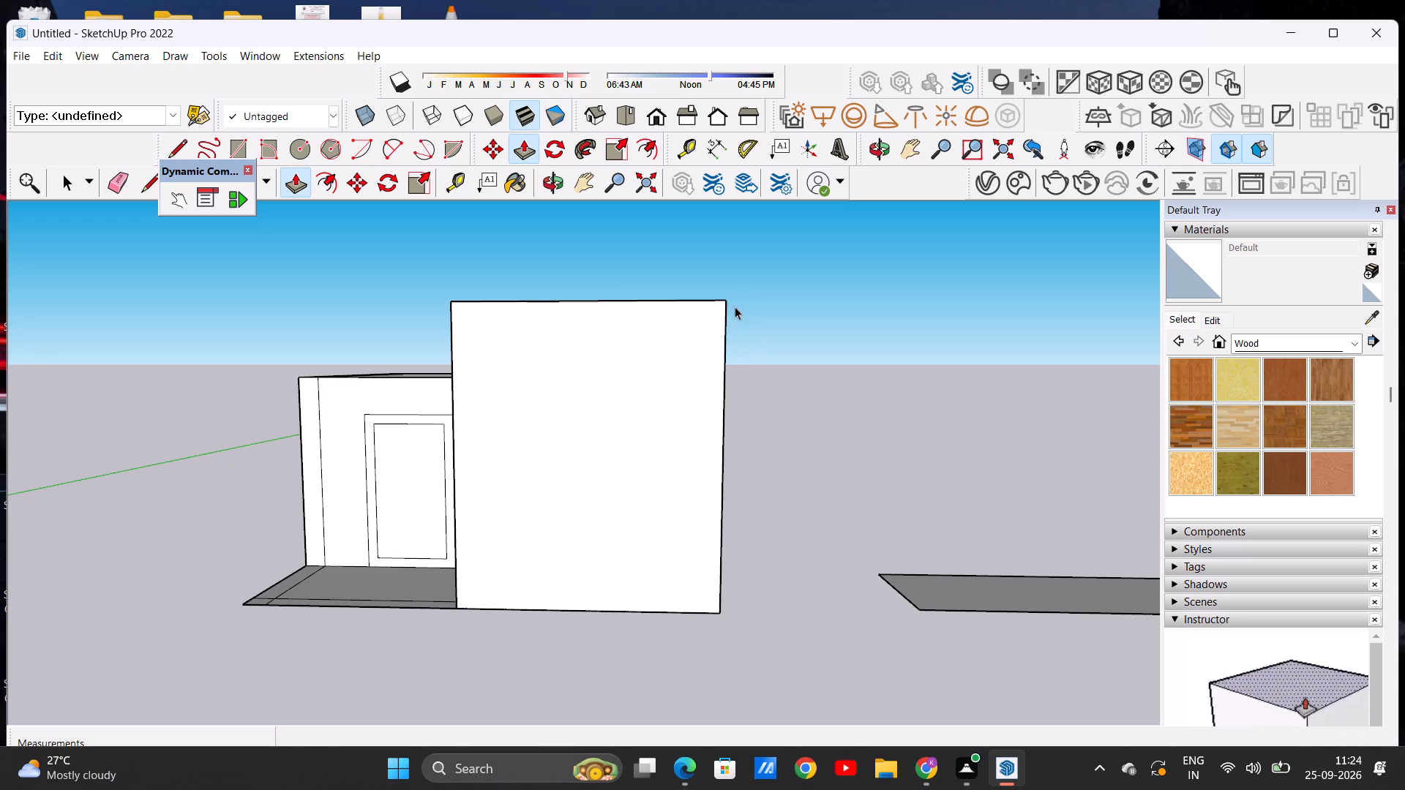
Push/Pull the L-shaped right part of the front strip's border up about 8' 10 5/16" to form walls.
{"action": "middle_click_drag", "start_coordinate": [628, 452], "coordinate": [654, 513]}
{"action": "scroll", "coordinate": [659, 467], "scroll_direction": "down", "scroll_amount": 5}
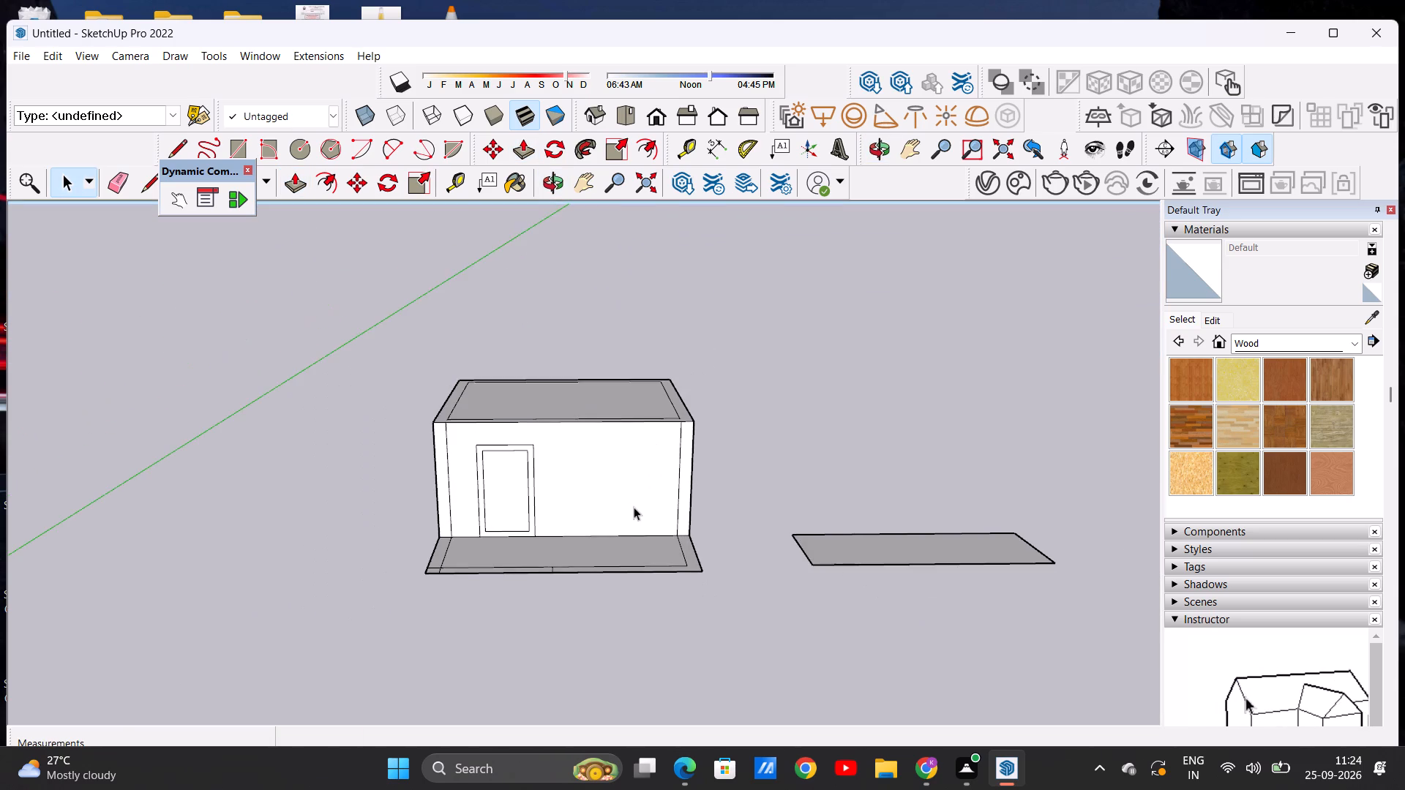
{"action": "middle_click_drag", "start_coordinate": [639, 511], "coordinate": [626, 619]}
{"action": "scroll", "coordinate": [629, 605], "scroll_direction": "down", "scroll_amount": 1}
{"action": "scroll", "coordinate": [635, 592], "scroll_direction": "up", "scroll_amount": 3}
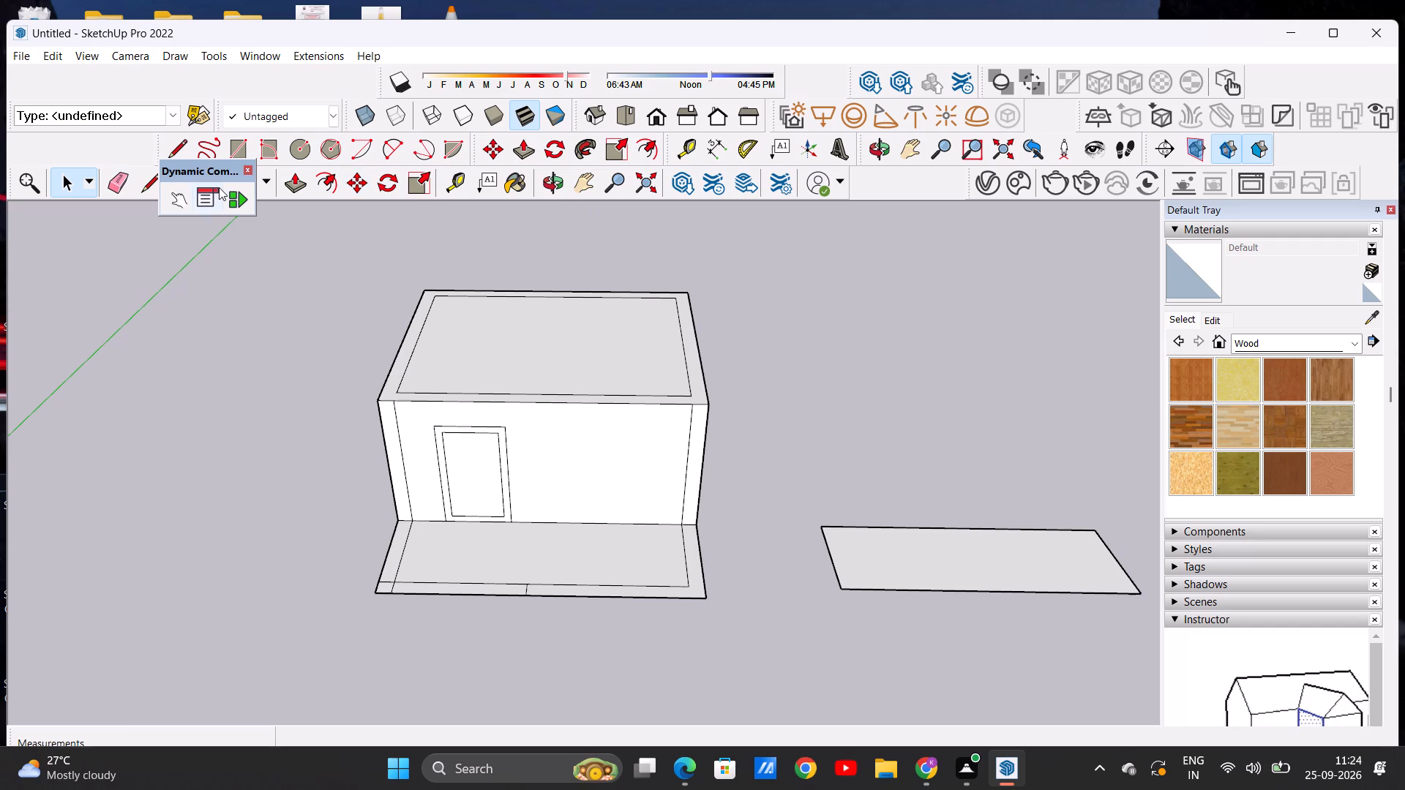
{"action": "left_click", "coordinate": [282, 176]}
{"action": "scroll", "coordinate": [705, 571], "scroll_direction": "up", "scroll_amount": 4}
{"action": "left_click", "coordinate": [695, 580]}
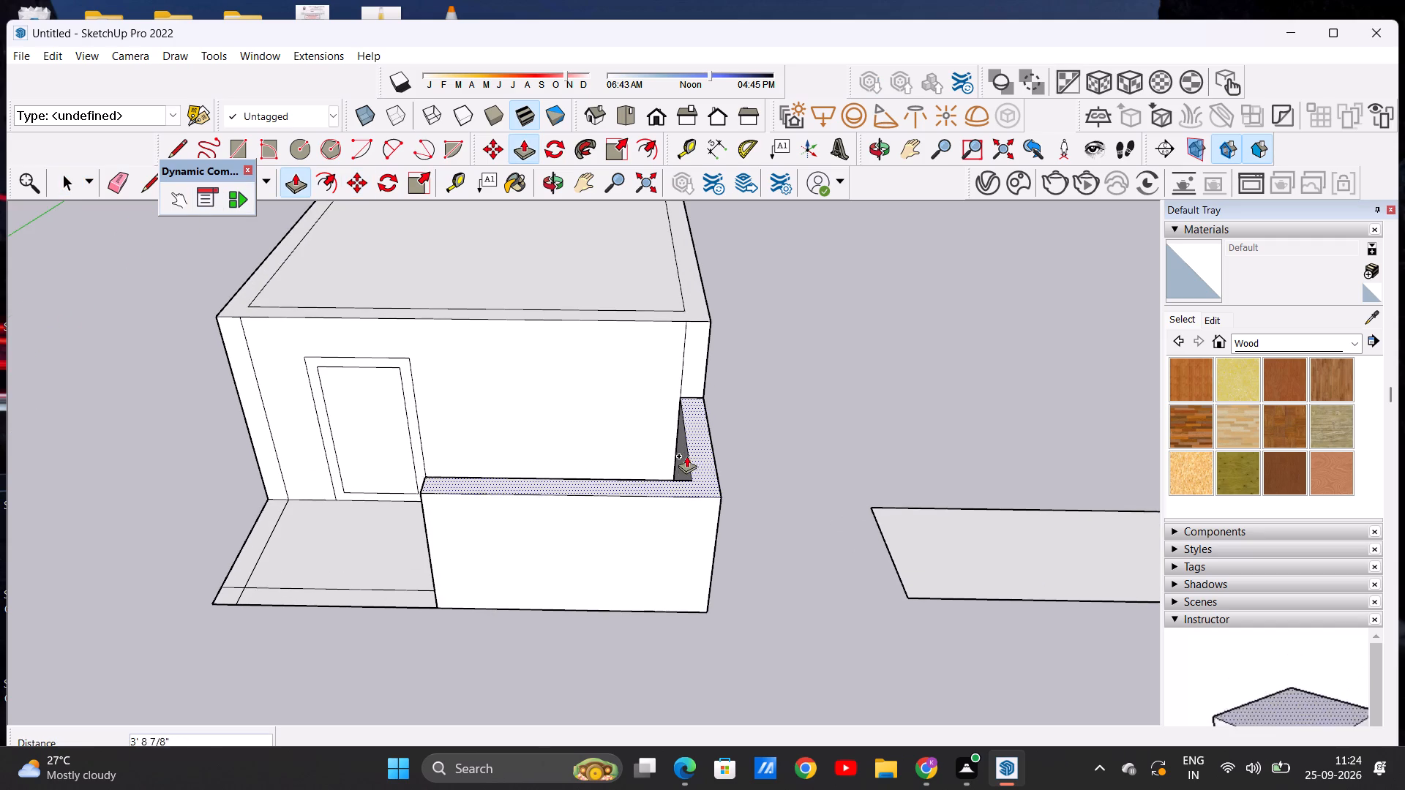
{"action": "middle_click_drag", "start_coordinate": [698, 385], "coordinate": [571, 403]}
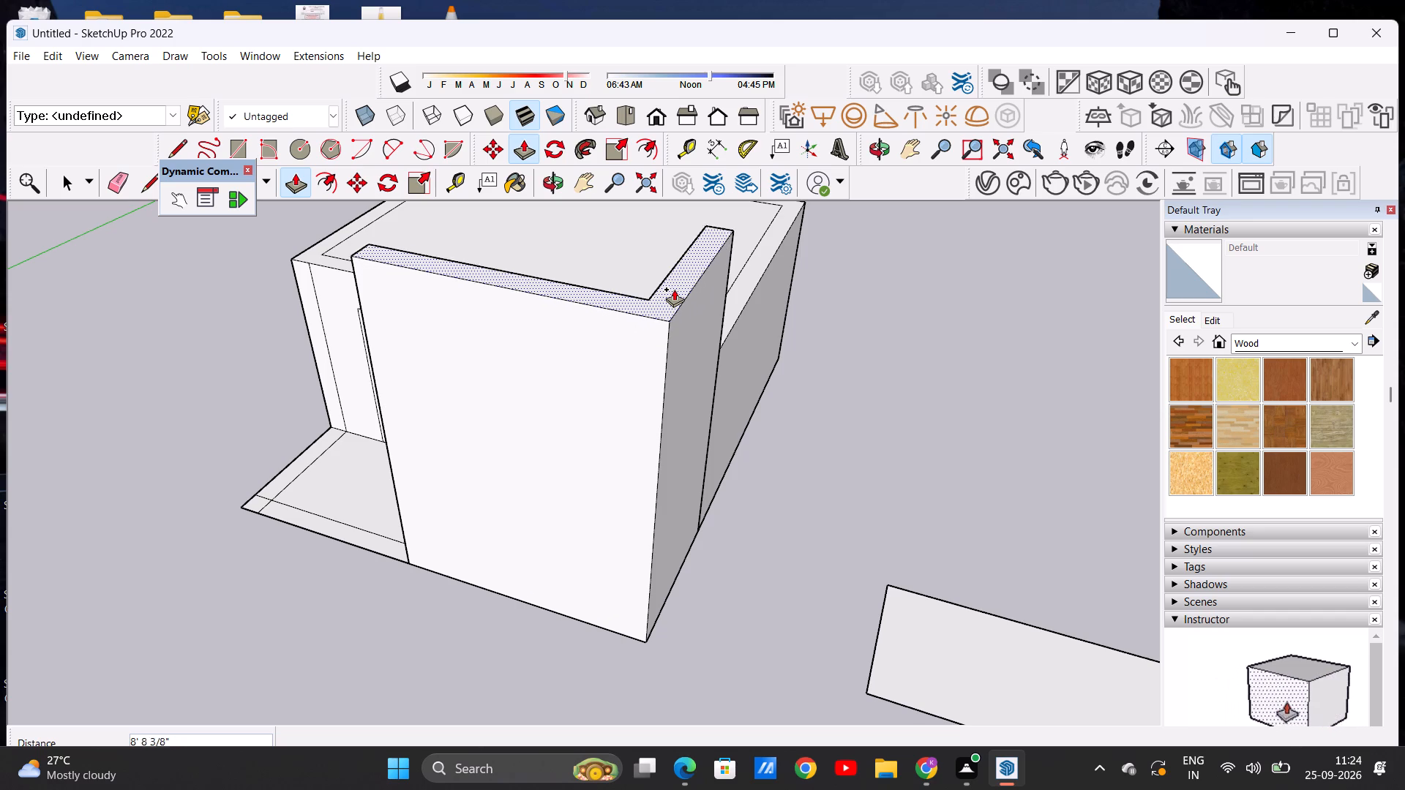
{"action": "left_click", "coordinate": [676, 283]}
Push the narrow free end face of the new front wall inward about 2 15/16" to shorten the wall.
{"action": "middle_click_drag", "start_coordinate": [574, 444], "coordinate": [902, 443]}
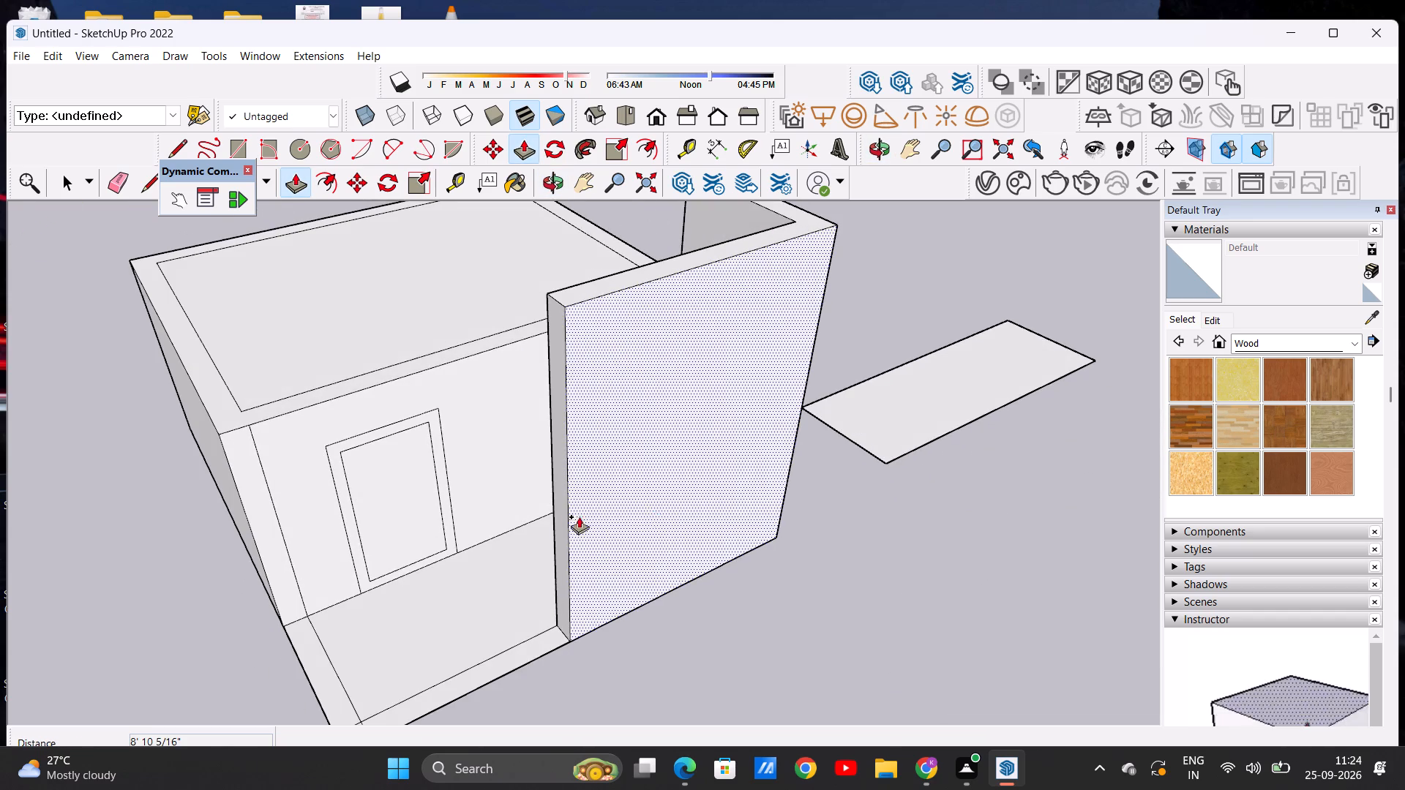
{"action": "scroll", "coordinate": [553, 503], "scroll_direction": "up", "scroll_amount": 4}
{"action": "left_click", "coordinate": [561, 500]}
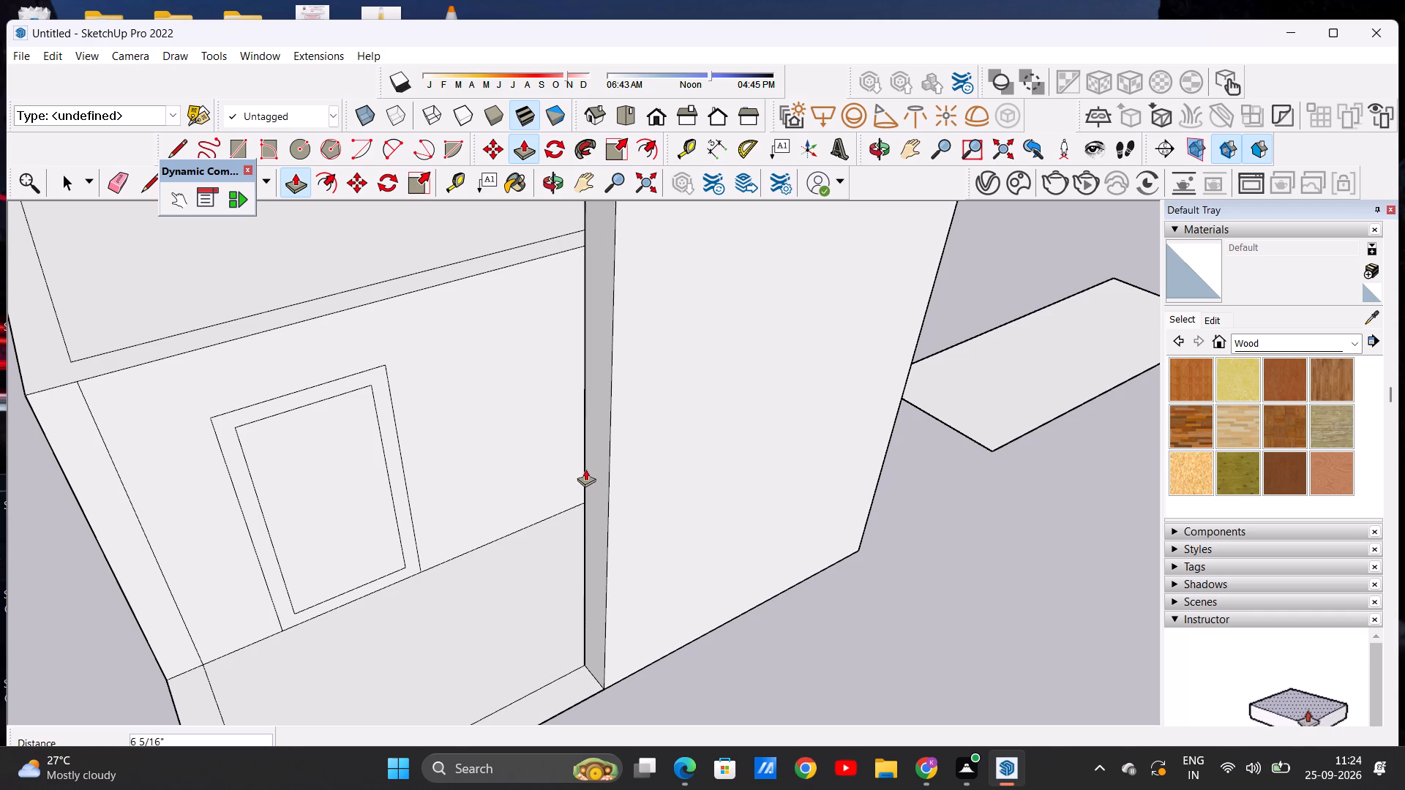
{"action": "middle_click_drag", "start_coordinate": [585, 469], "coordinate": [454, 422]}
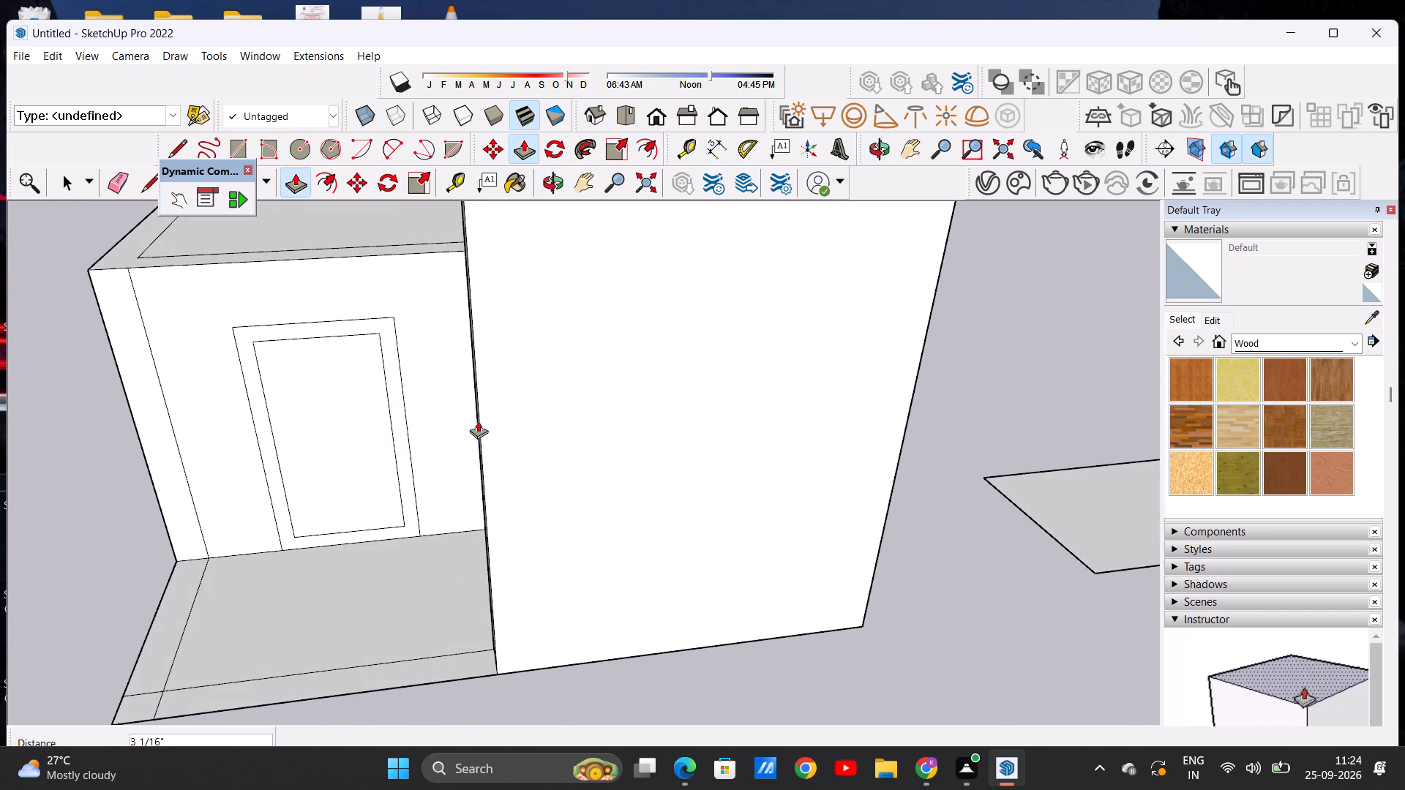
{"action": "left_click", "coordinate": [477, 420]}
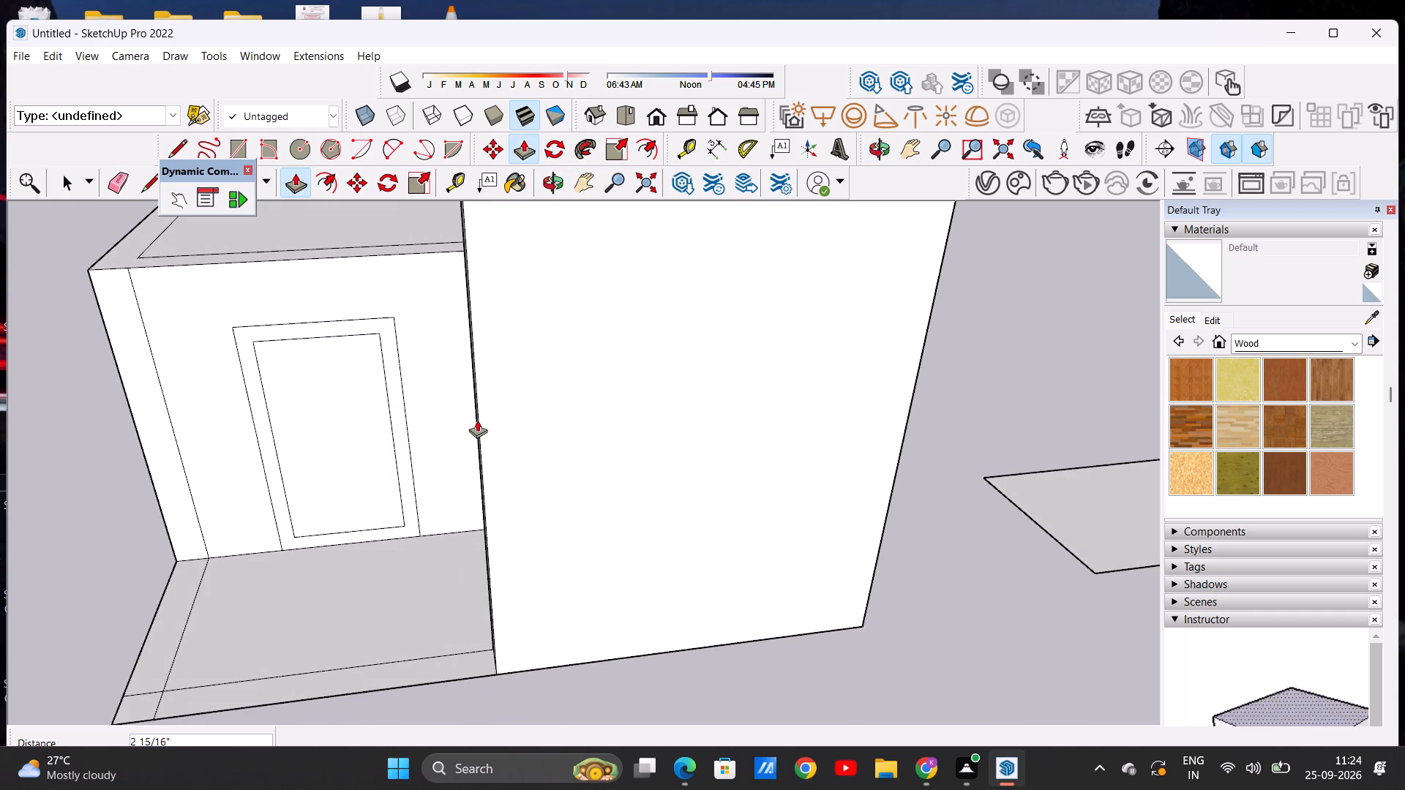
Draw a line about 7 3/16" long across the narrow vertical strip at the front wall's outer corner, near its top.
{"action": "key", "text": "space"}
{"action": "scroll", "coordinate": [517, 426], "scroll_direction": "down", "scroll_amount": 11}
{"action": "middle_click_drag", "start_coordinate": [524, 560], "coordinate": [519, 476]}
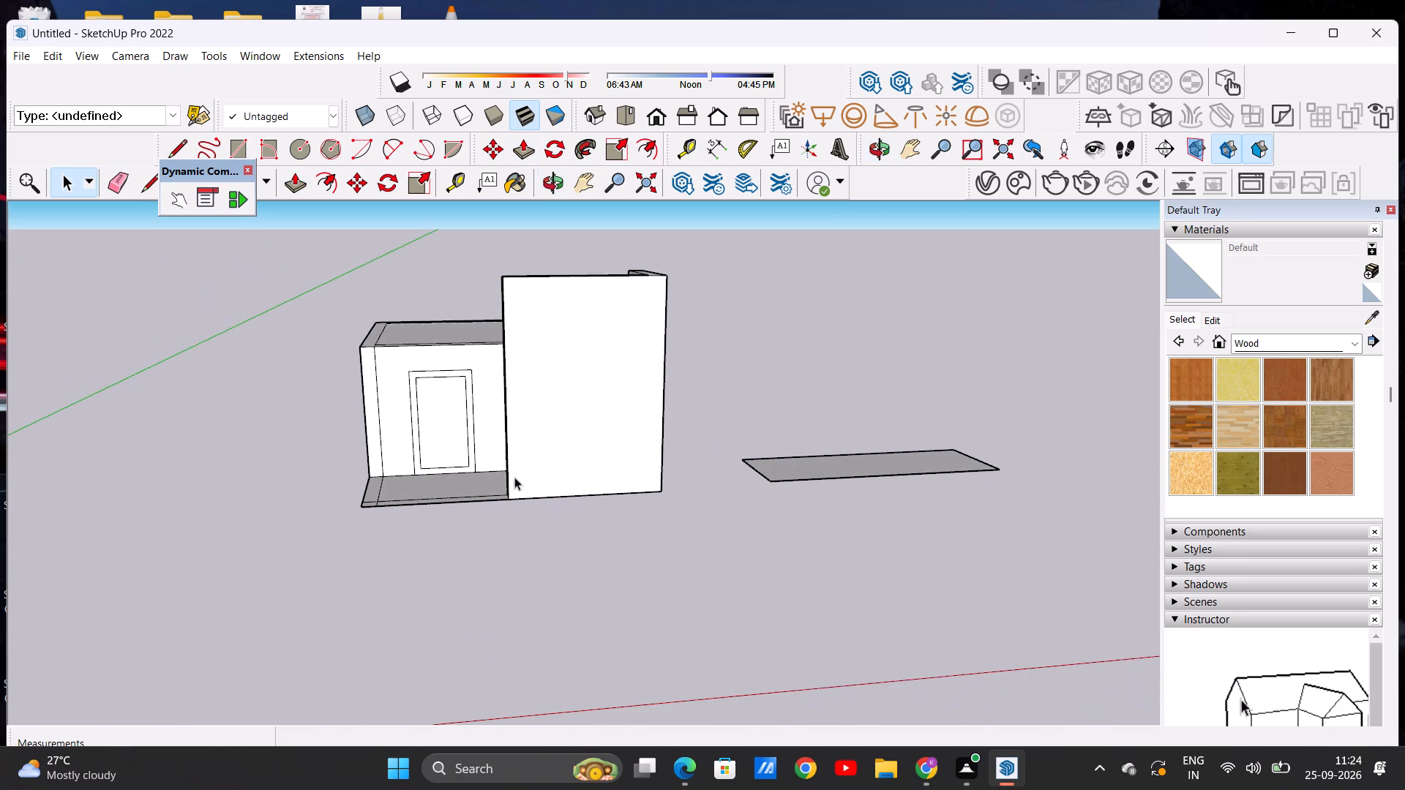
{"action": "scroll", "coordinate": [500, 468], "scroll_direction": "up", "scroll_amount": 2}
{"action": "scroll", "coordinate": [491, 524], "scroll_direction": "down", "scroll_amount": 8}
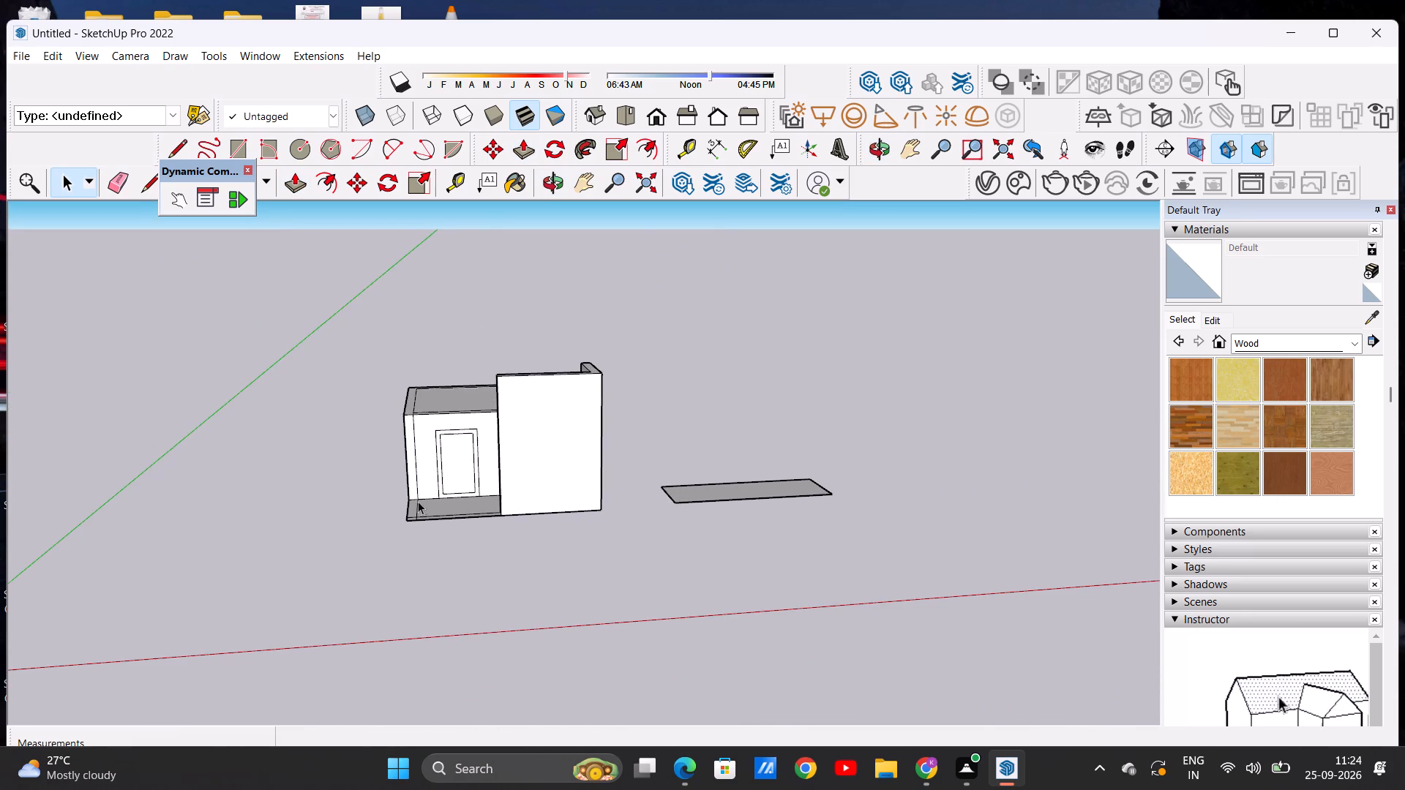
{"action": "scroll", "coordinate": [425, 489], "scroll_direction": "up", "scroll_amount": 5}
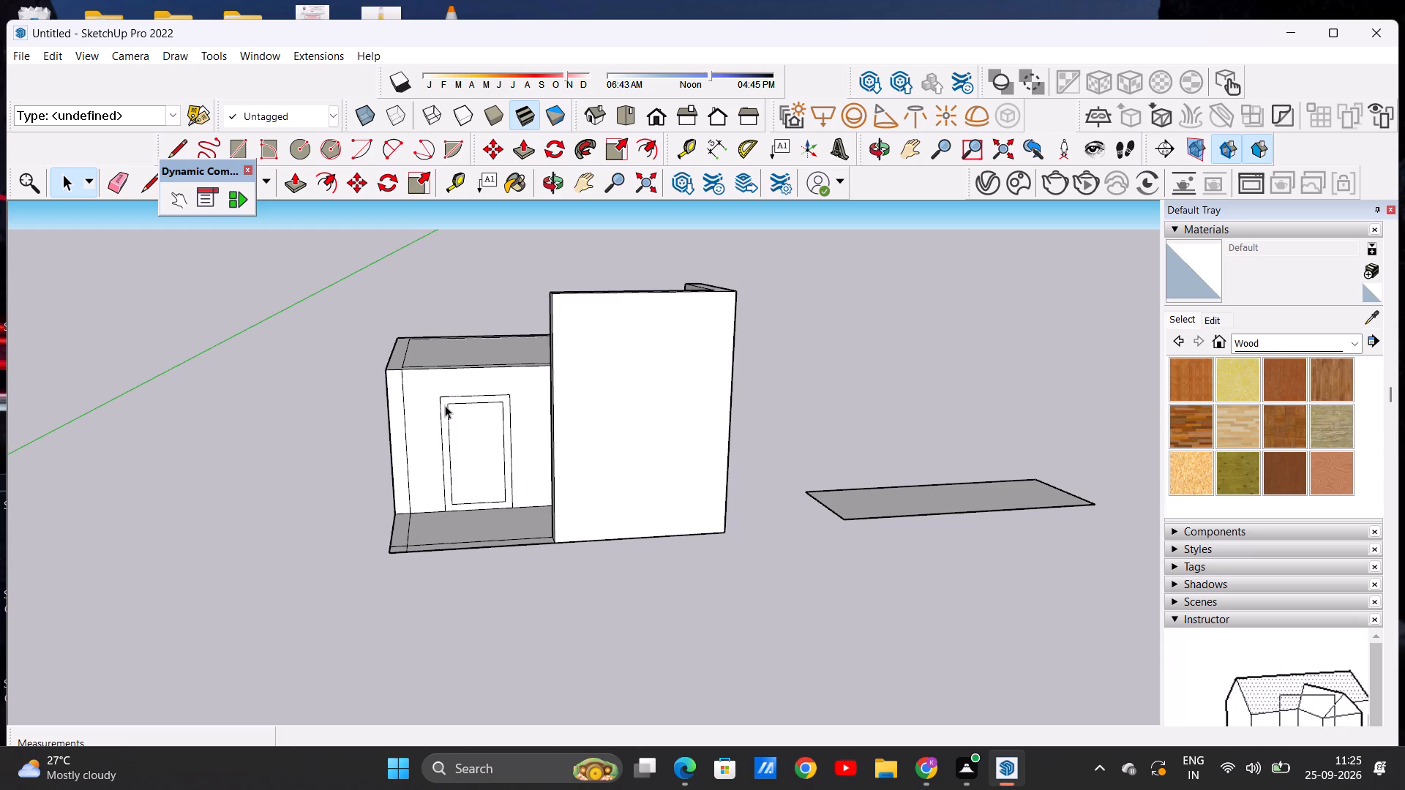
{"action": "middle_click_drag", "start_coordinate": [405, 421], "coordinate": [408, 484]}
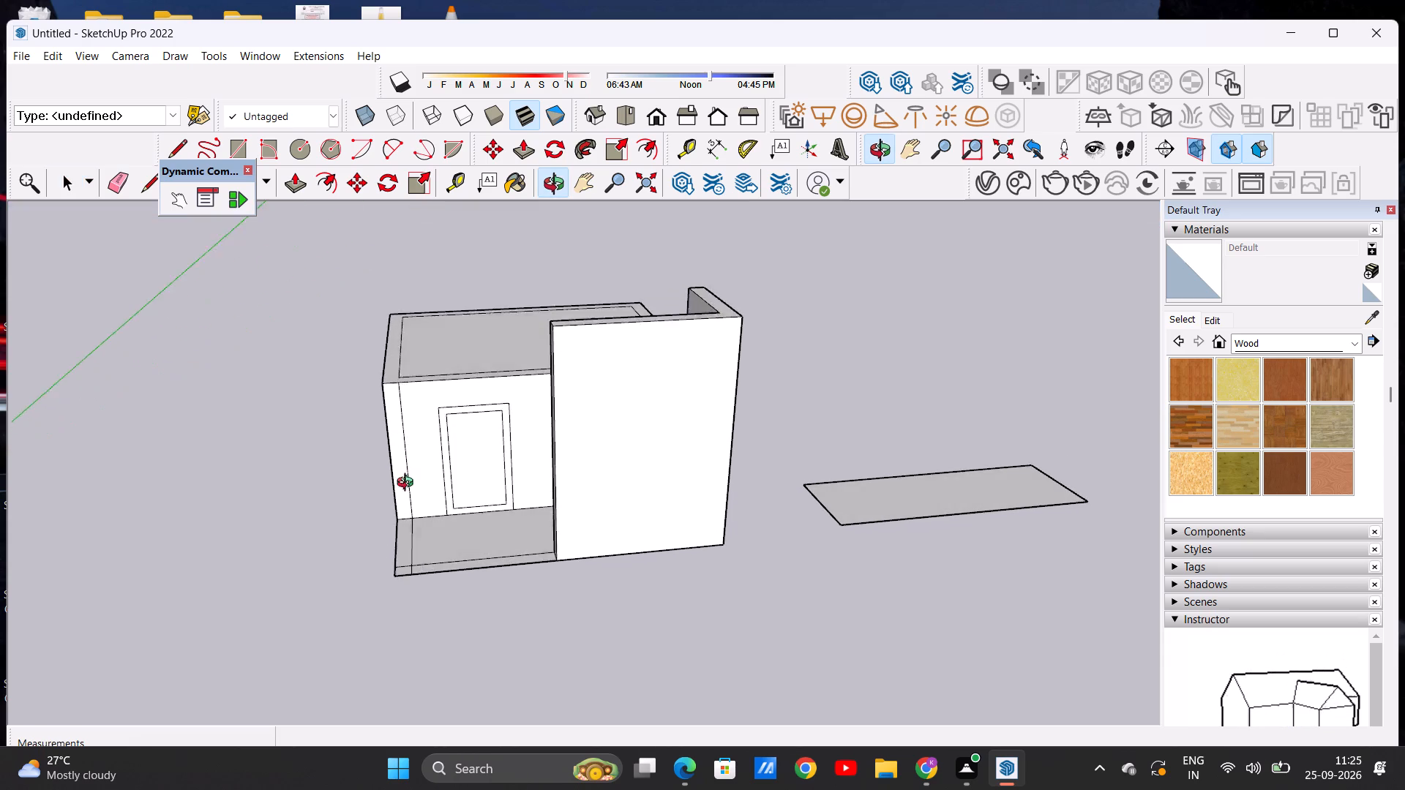
{"action": "middle_click_drag", "start_coordinate": [408, 484], "coordinate": [402, 511]}
{"action": "scroll", "coordinate": [426, 460], "scroll_direction": "down", "scroll_amount": 3}
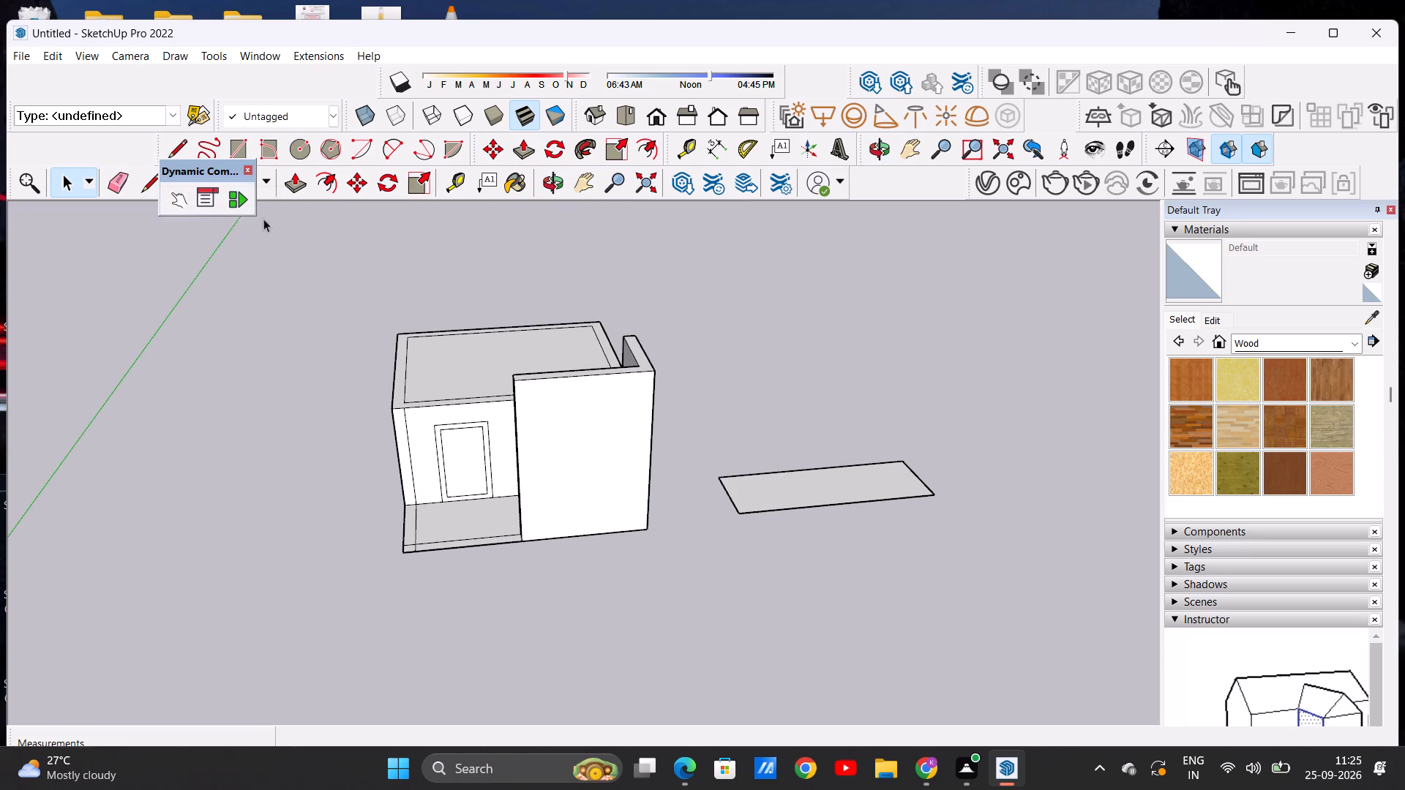
{"action": "left_click", "coordinate": [184, 145]}
{"action": "scroll", "coordinate": [403, 445], "scroll_direction": "up", "scroll_amount": 7}
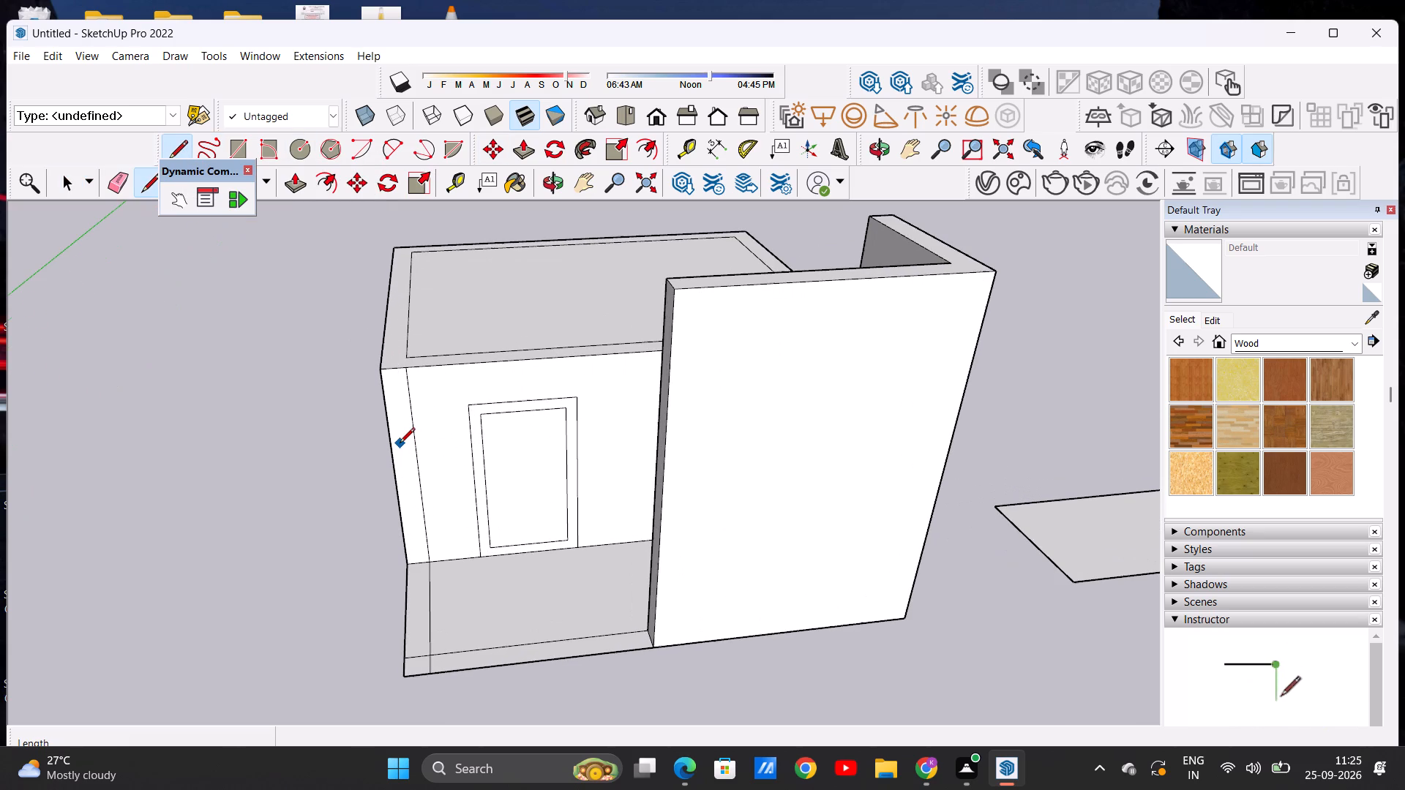
{"action": "scroll", "coordinate": [391, 413], "scroll_direction": "up", "scroll_amount": 8}
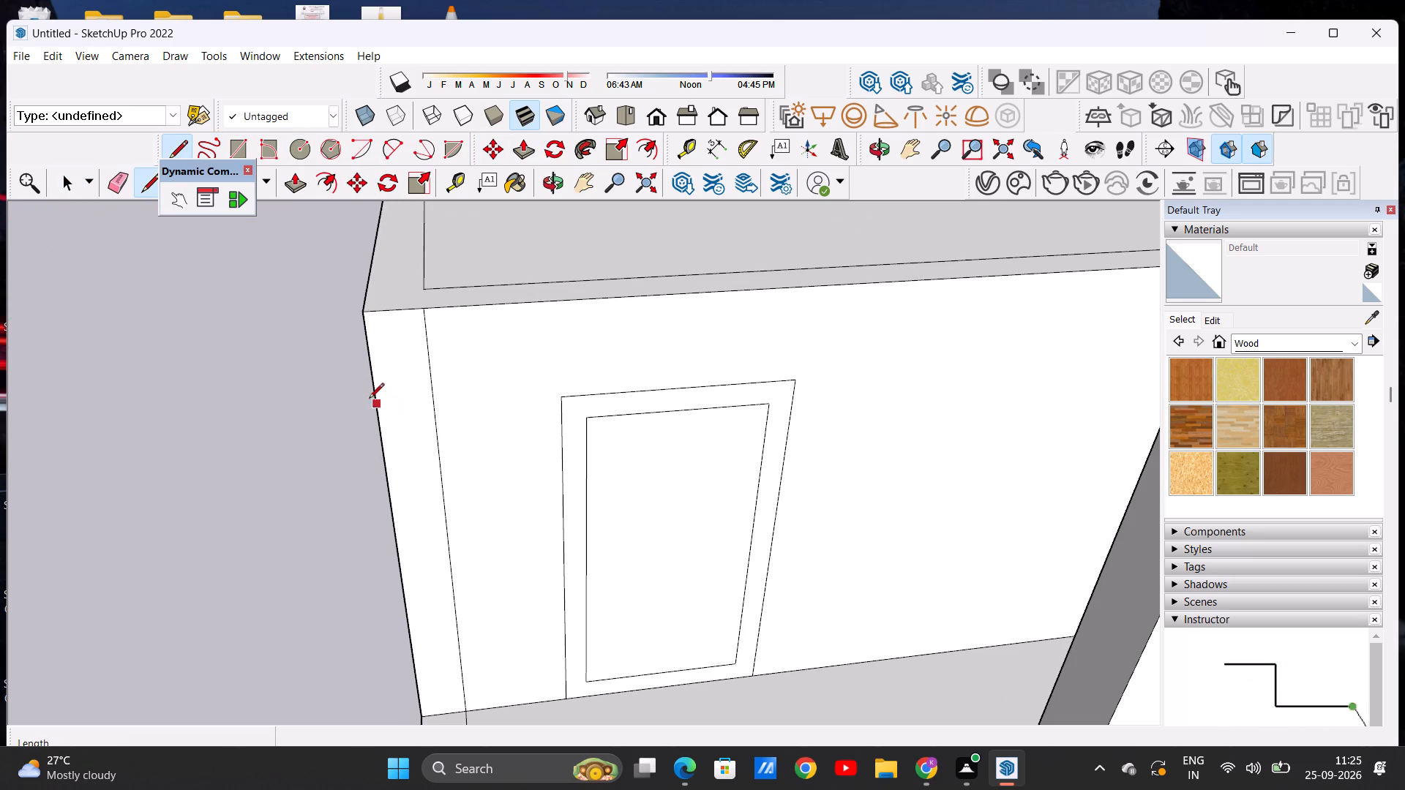
{"action": "left_click", "coordinate": [372, 385]}
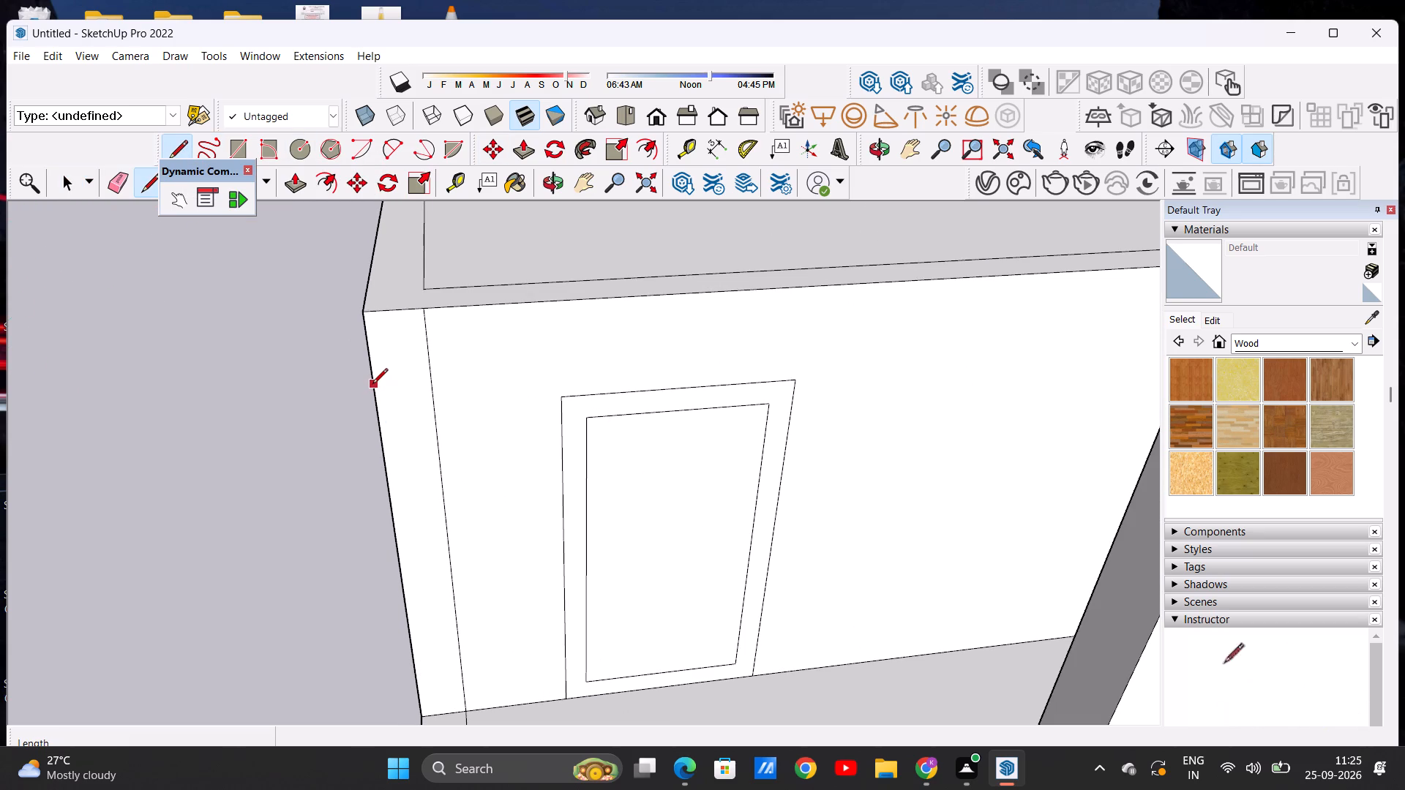
{"action": "left_click", "coordinate": [434, 377]}
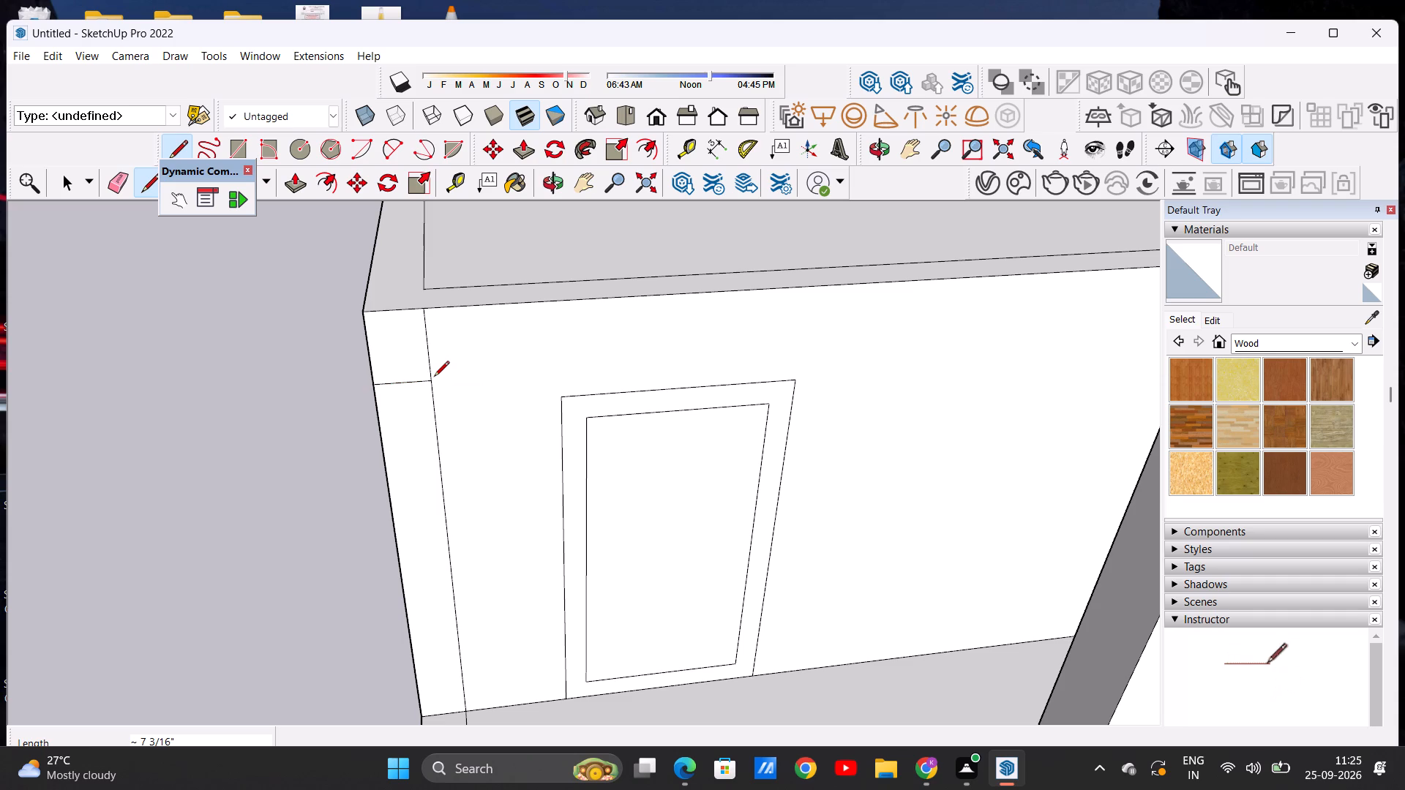
{"action": "key", "text": "space"}
Push/Pull the small square at the front strip's free corner up about 5' 9 3/8" to form a post level with the building's top.
{"action": "scroll", "coordinate": [459, 355], "scroll_direction": "down", "scroll_amount": 12}
{"action": "middle_click_drag", "start_coordinate": [417, 510], "coordinate": [516, 513]}
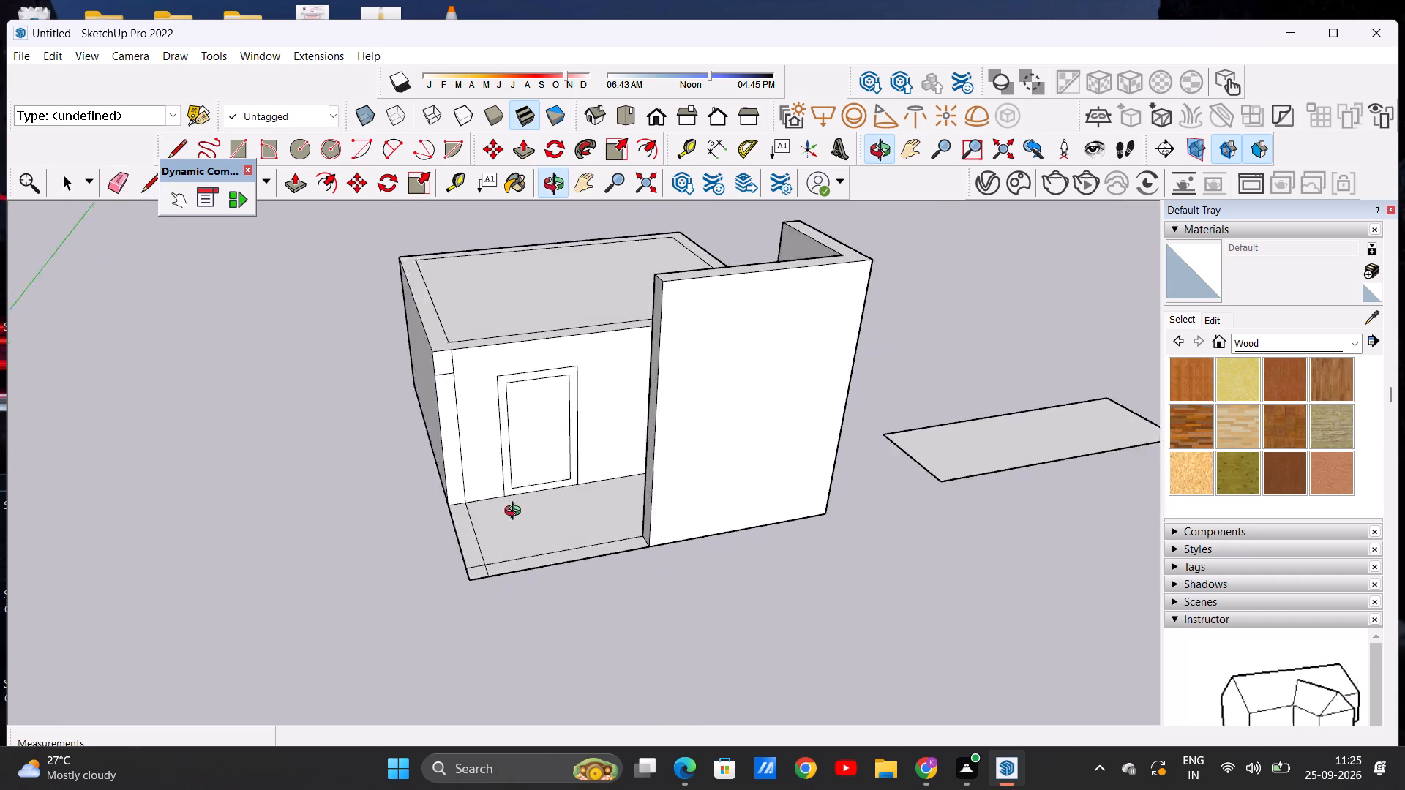
{"action": "middle_click_drag", "start_coordinate": [516, 513], "coordinate": [640, 513]}
{"action": "left_click", "coordinate": [292, 175]}
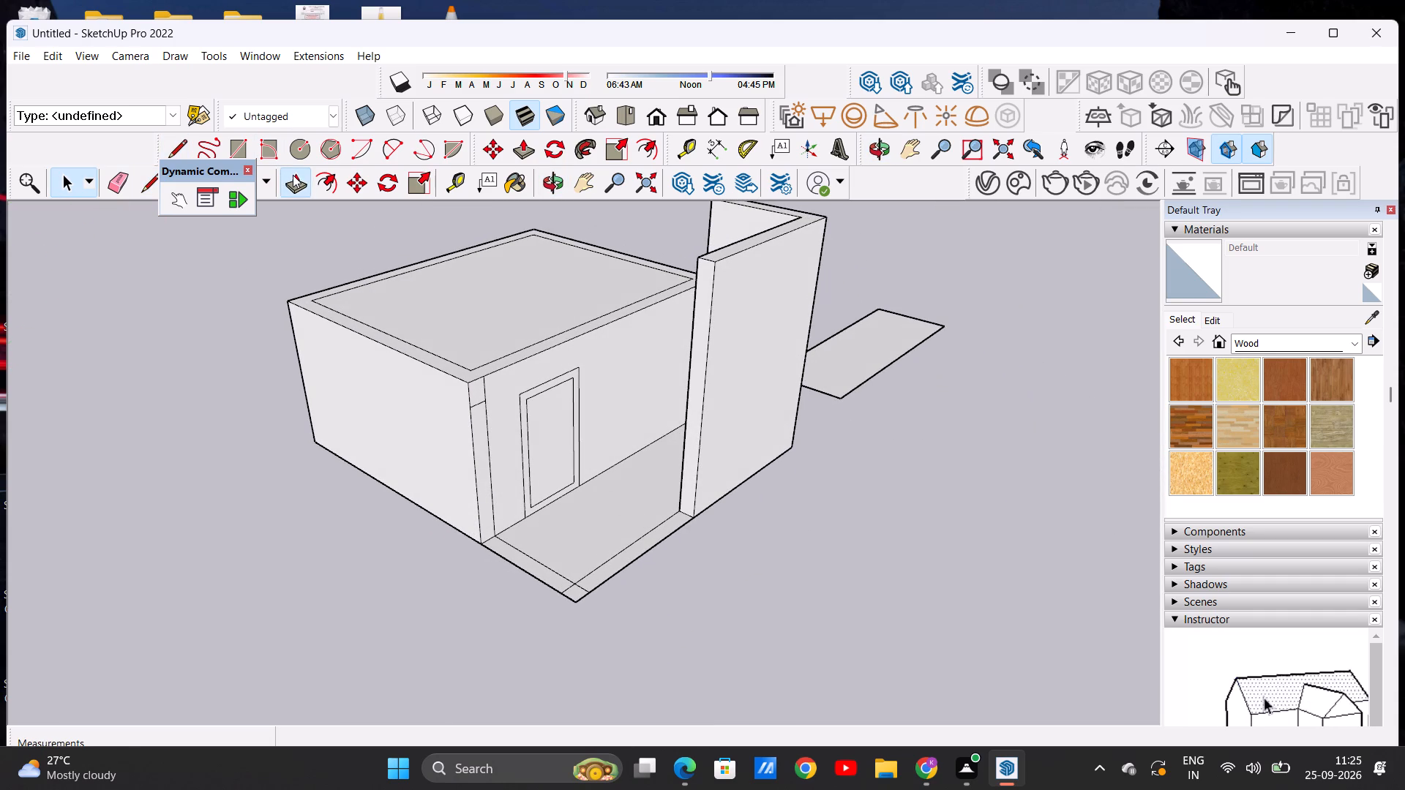
{"action": "scroll", "coordinate": [544, 565], "scroll_direction": "up", "scroll_amount": 5}
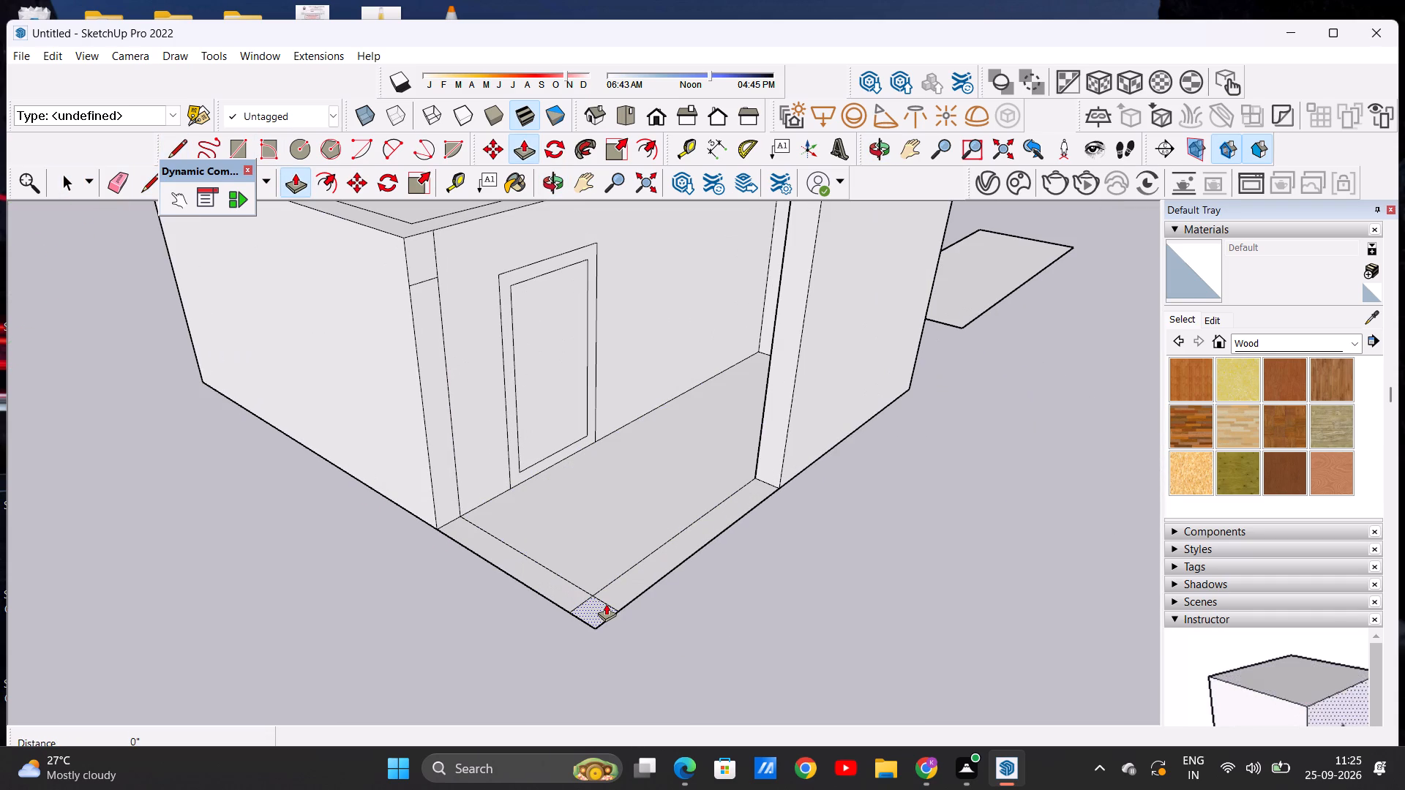
{"action": "left_click", "coordinate": [606, 603]}
{"action": "scroll", "coordinate": [603, 451], "scroll_direction": "down", "scroll_amount": 8}
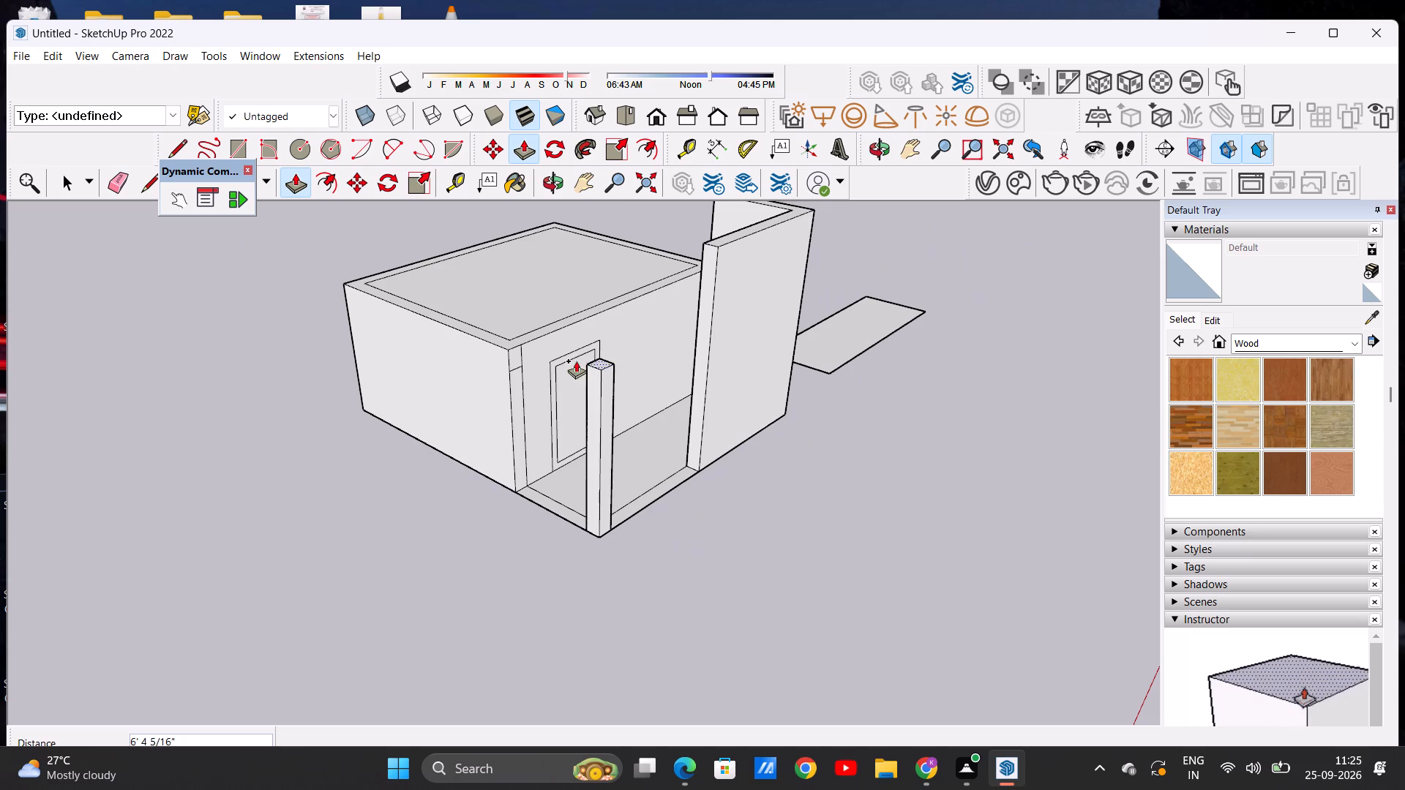
{"action": "left_click", "coordinate": [509, 347]}
Push/Pull the small face at the top of the front wall's corner strip out about 3' 7 1/8" to meet the post as a beam.
{"action": "scroll", "coordinate": [510, 372], "scroll_direction": "up", "scroll_amount": 9}
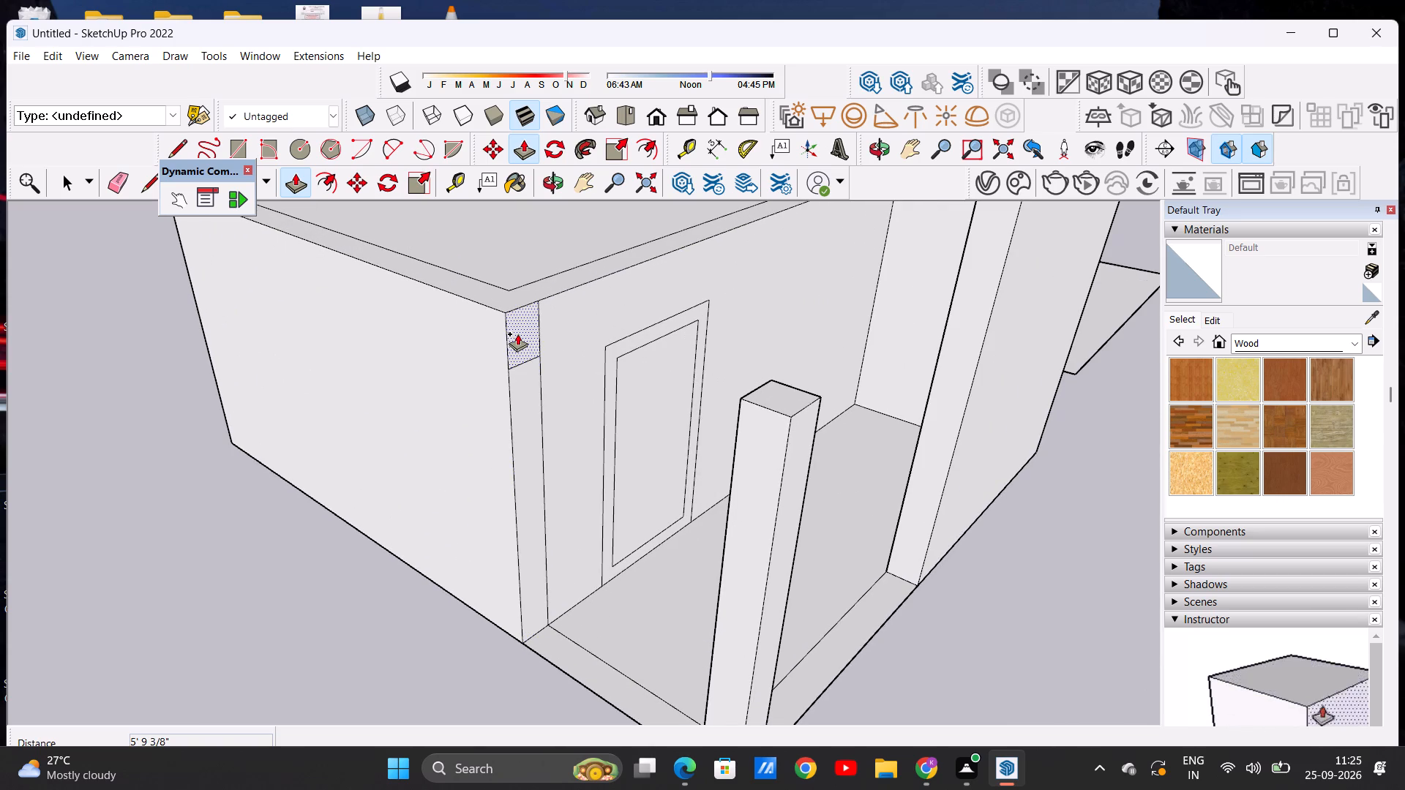
{"action": "left_click", "coordinate": [517, 334]}
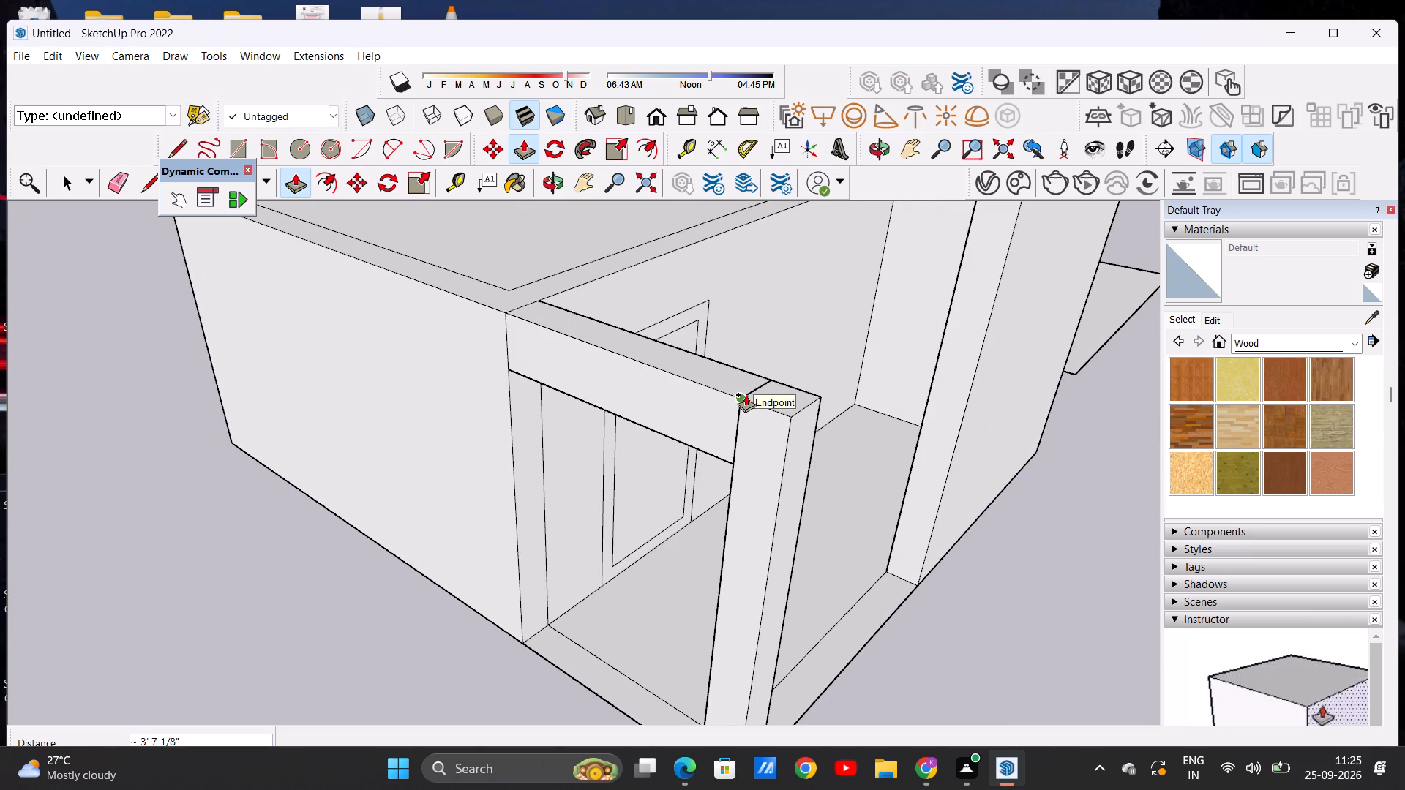
{"action": "left_click", "coordinate": [743, 394]}
{"action": "key", "text": "space"}
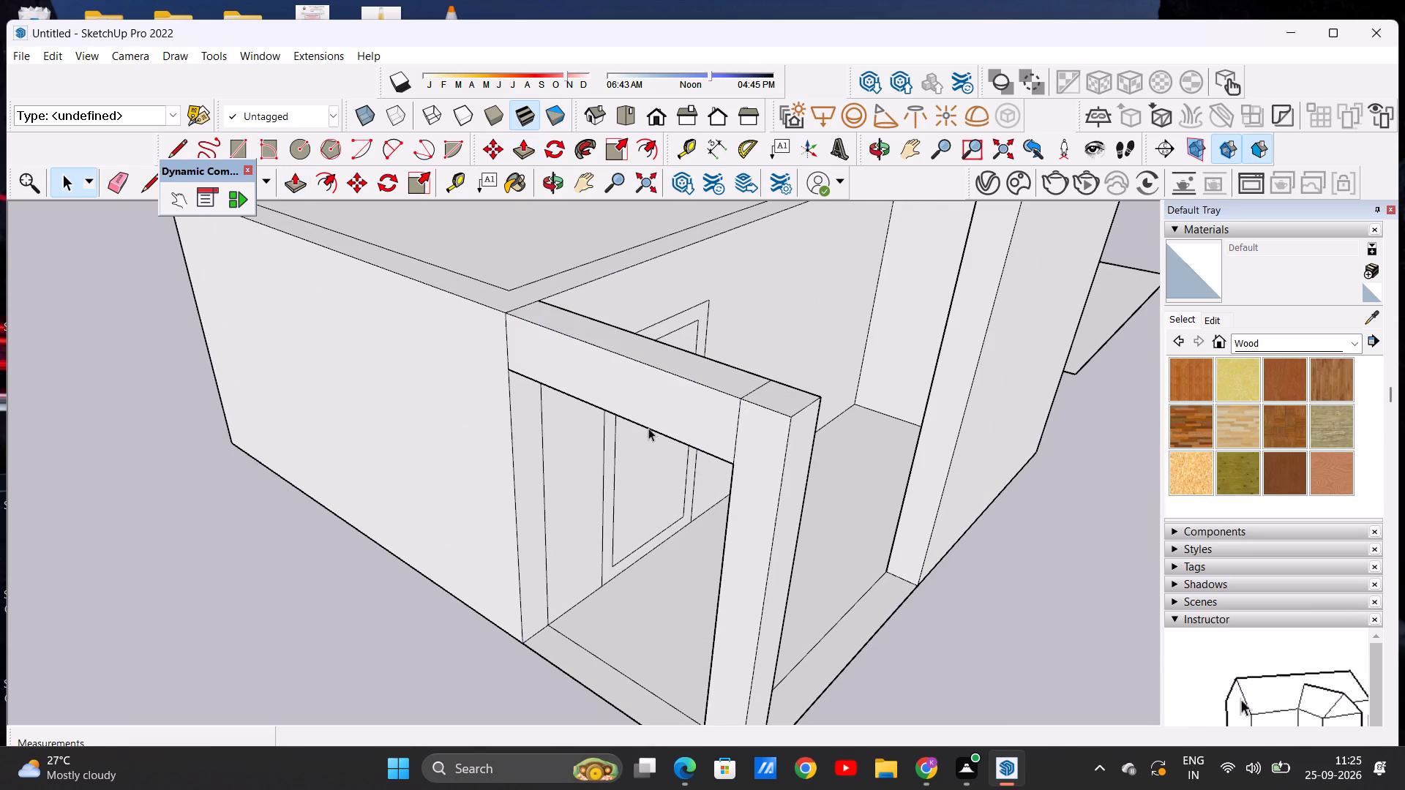
Push/Pull the side border strip between the building and the post up about 2' 8" to form a low wall beneath the beam.
{"action": "scroll", "coordinate": [642, 409], "scroll_direction": "down", "scroll_amount": 10}
{"action": "middle_click_drag", "start_coordinate": [651, 508], "coordinate": [754, 406]}
{"action": "scroll", "coordinate": [681, 486], "scroll_direction": "up", "scroll_amount": 1}
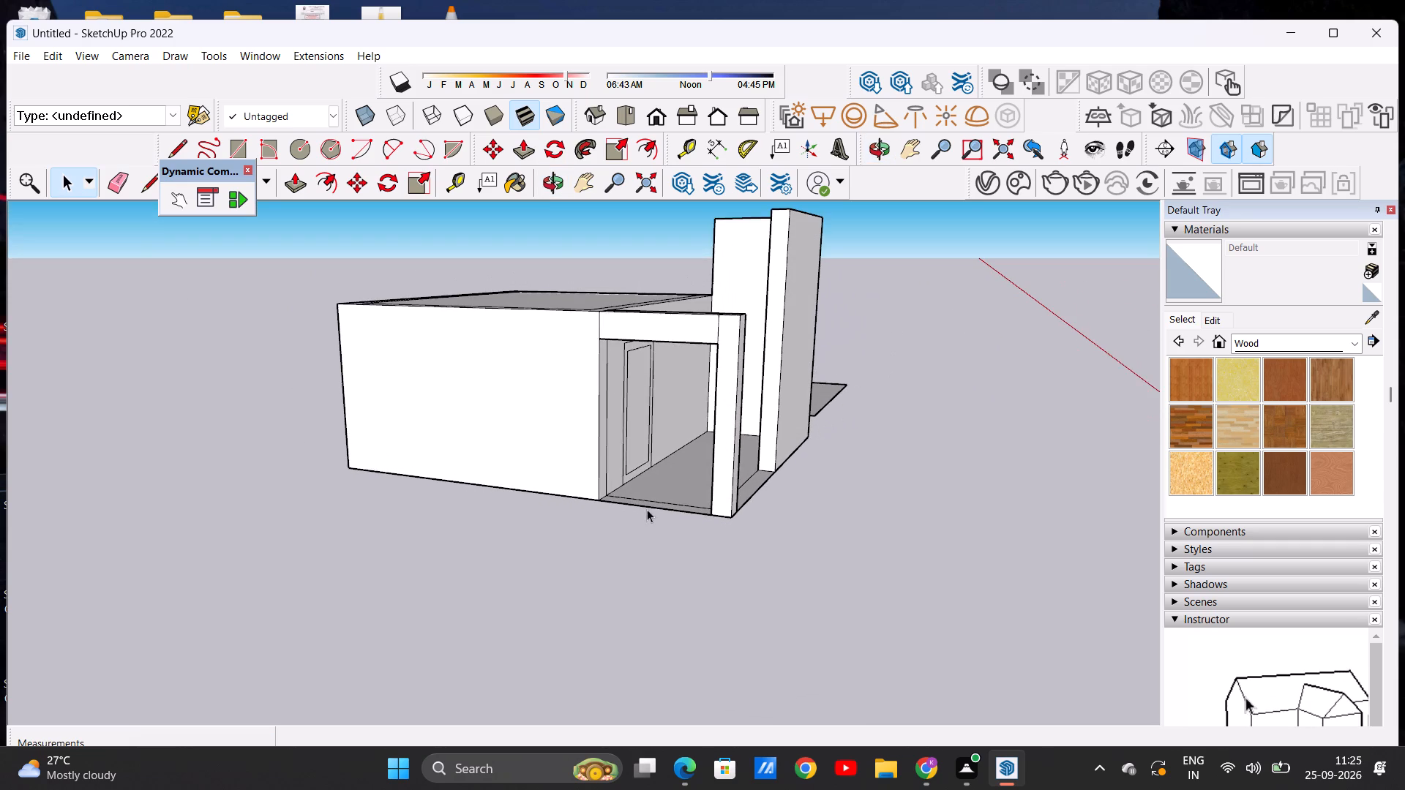
{"action": "middle_click_drag", "start_coordinate": [660, 519], "coordinate": [677, 635]}
{"action": "scroll", "coordinate": [659, 530], "scroll_direction": "up", "scroll_amount": 6}
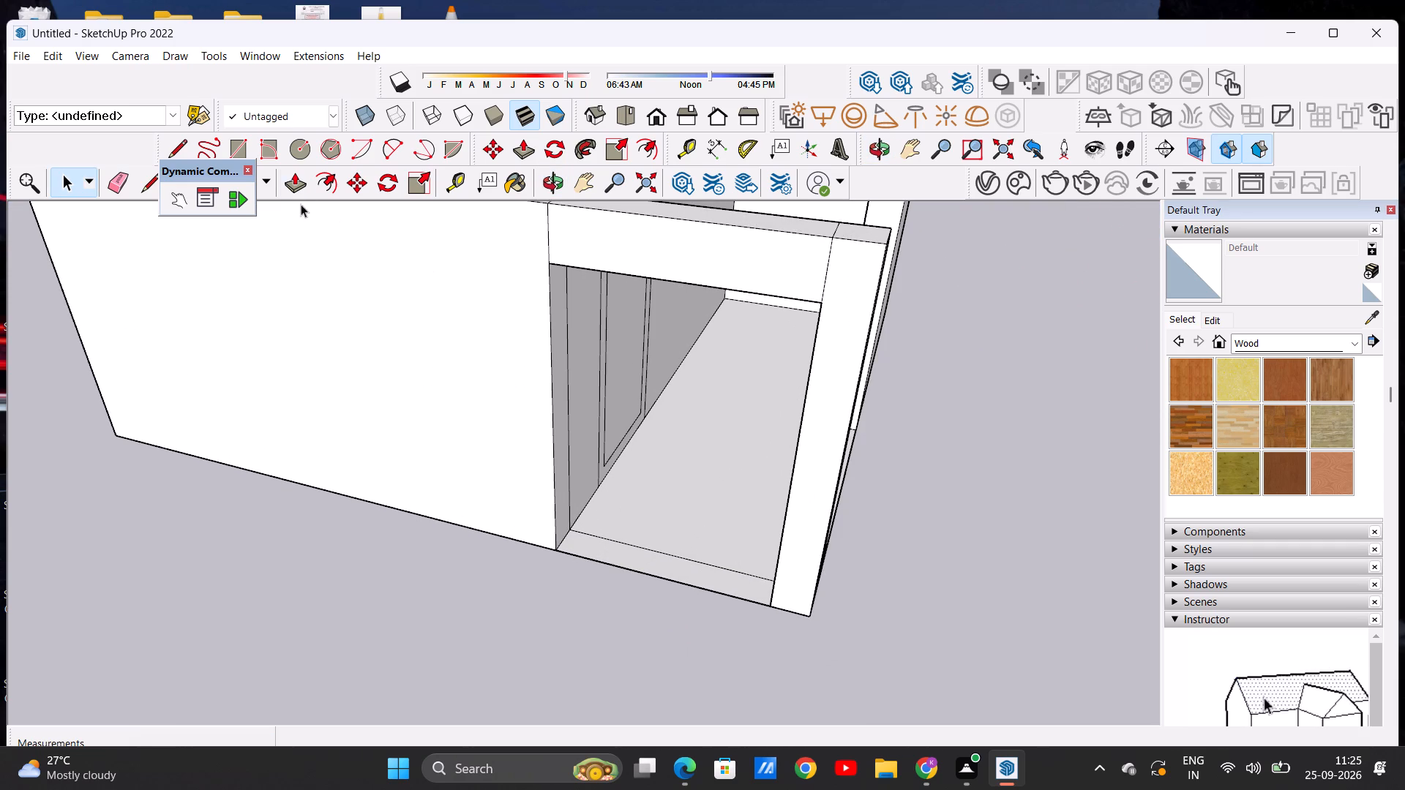
{"action": "left_click", "coordinate": [284, 172]}
{"action": "scroll", "coordinate": [713, 584], "scroll_direction": "up", "scroll_amount": 7}
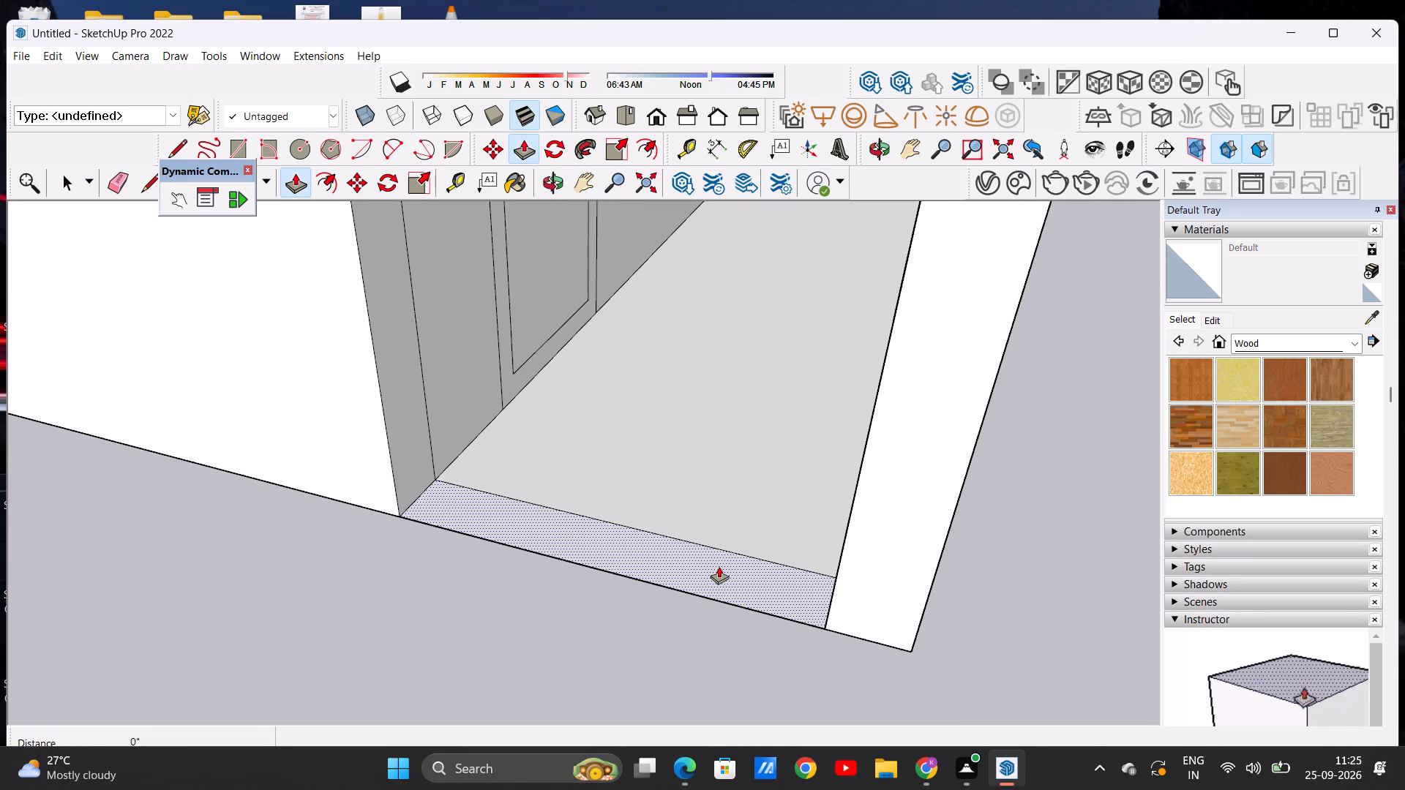
{"action": "left_click", "coordinate": [719, 566]}
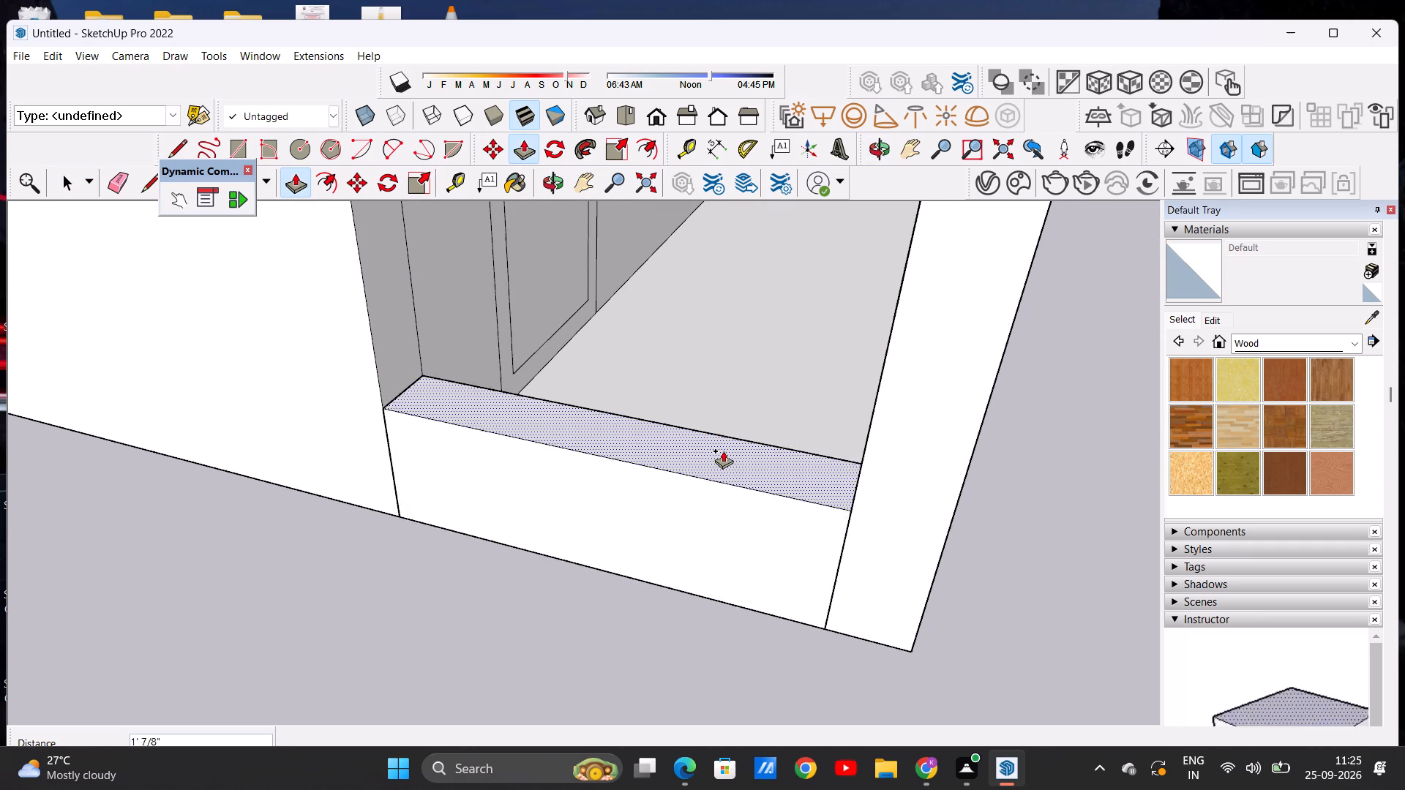
{"action": "scroll", "coordinate": [723, 451], "scroll_direction": "down", "scroll_amount": 14}
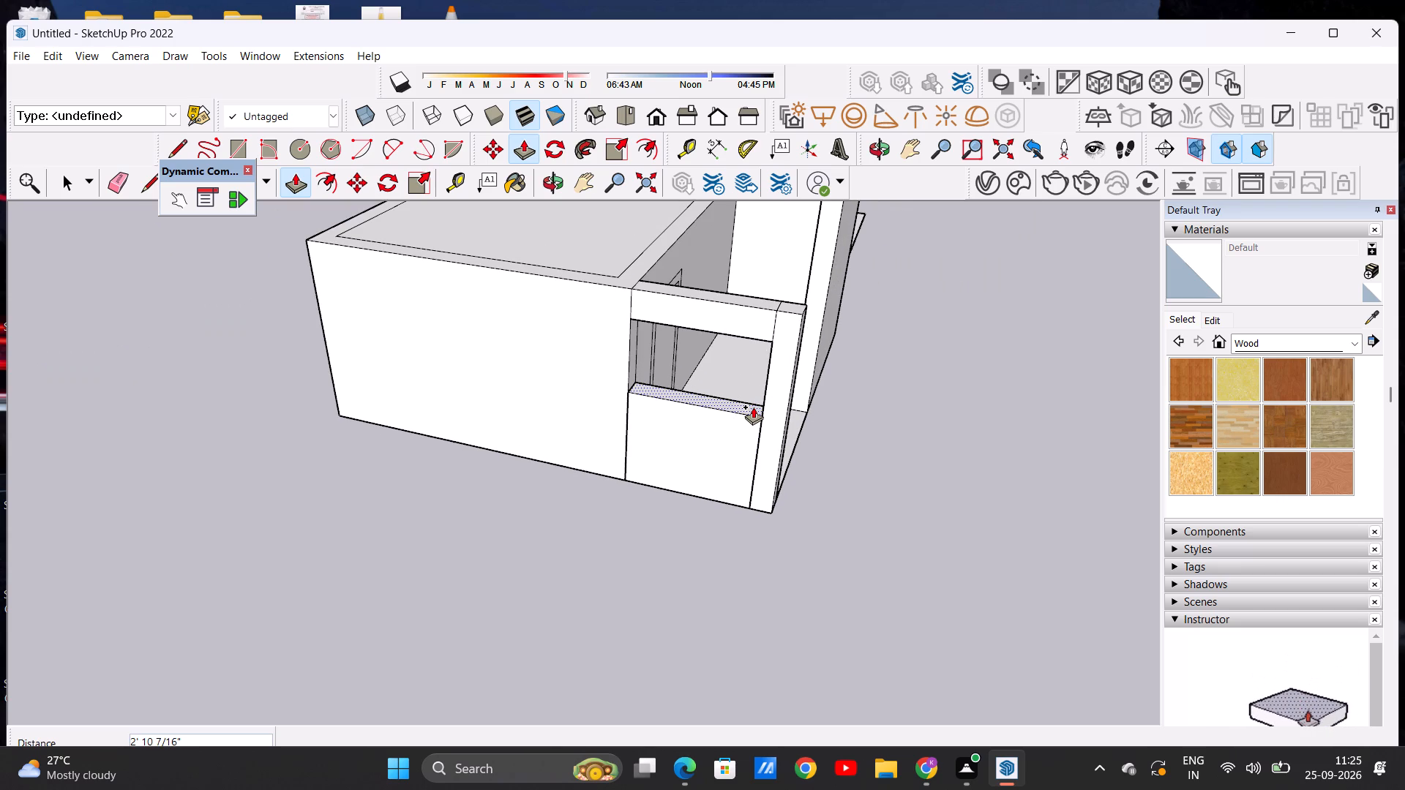
{"action": "left_click", "coordinate": [752, 413]}
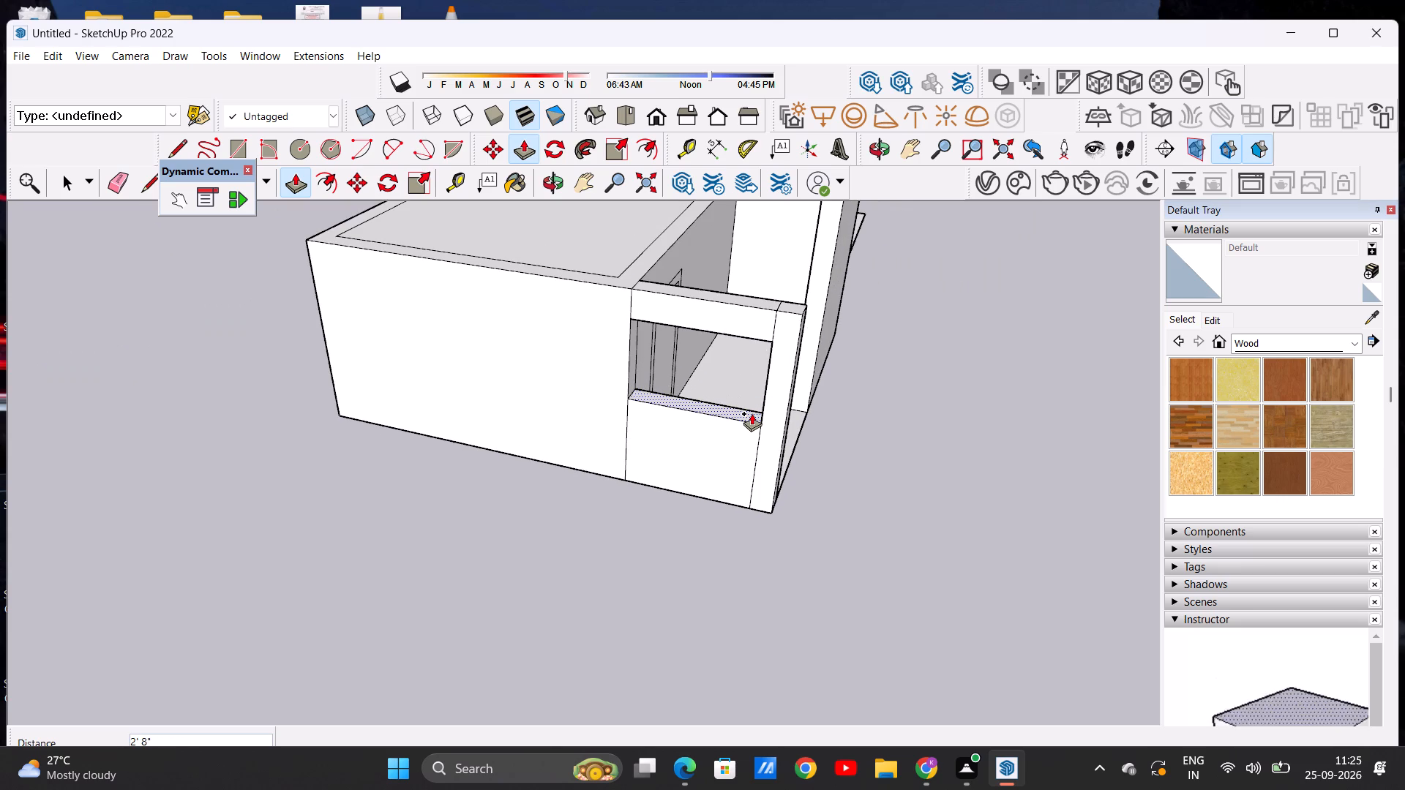
Push/Pull the narrow wall face inside the side opening about 9 3/16" toward the post to narrow the opening.
{"action": "scroll", "coordinate": [645, 361], "scroll_direction": "up", "scroll_amount": 5}
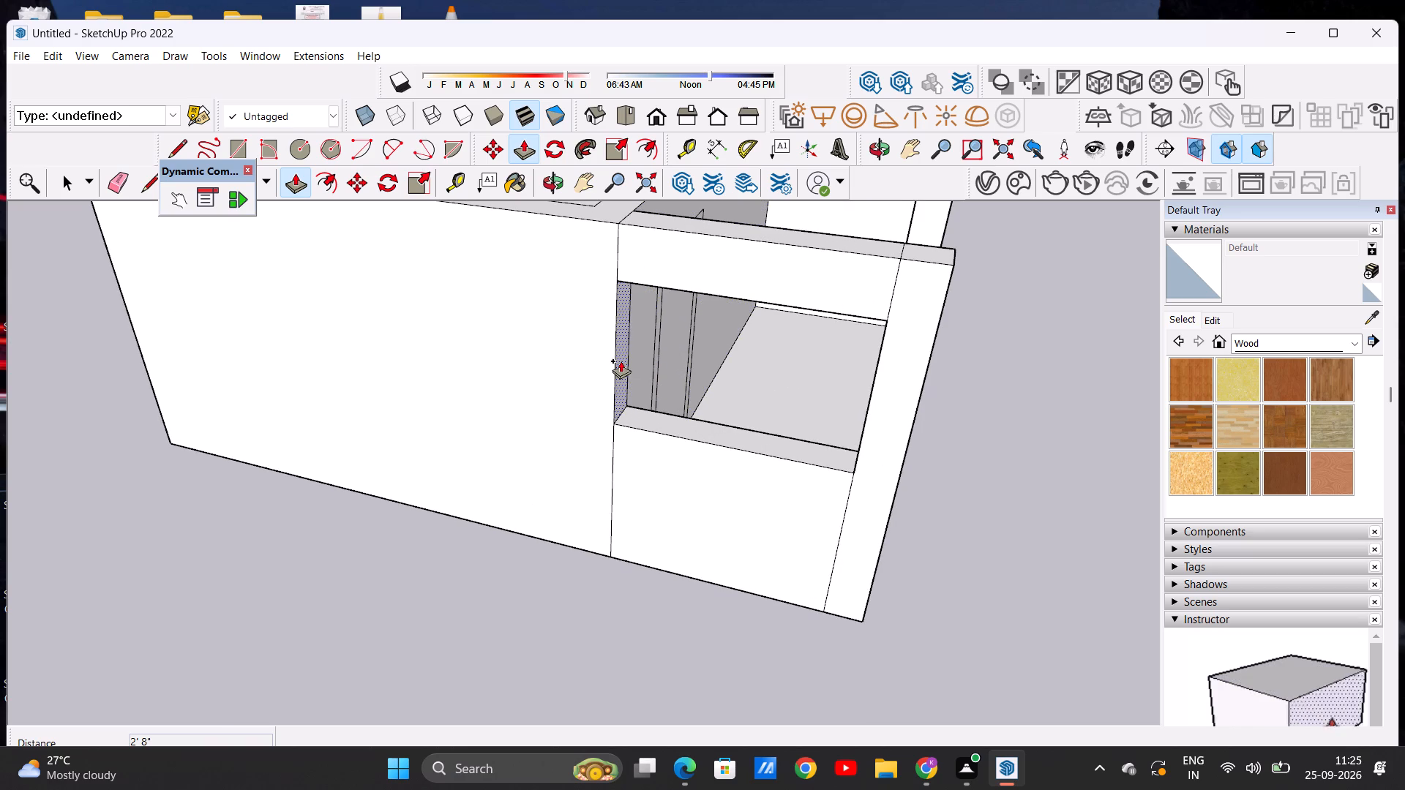
{"action": "left_click", "coordinate": [621, 361]}
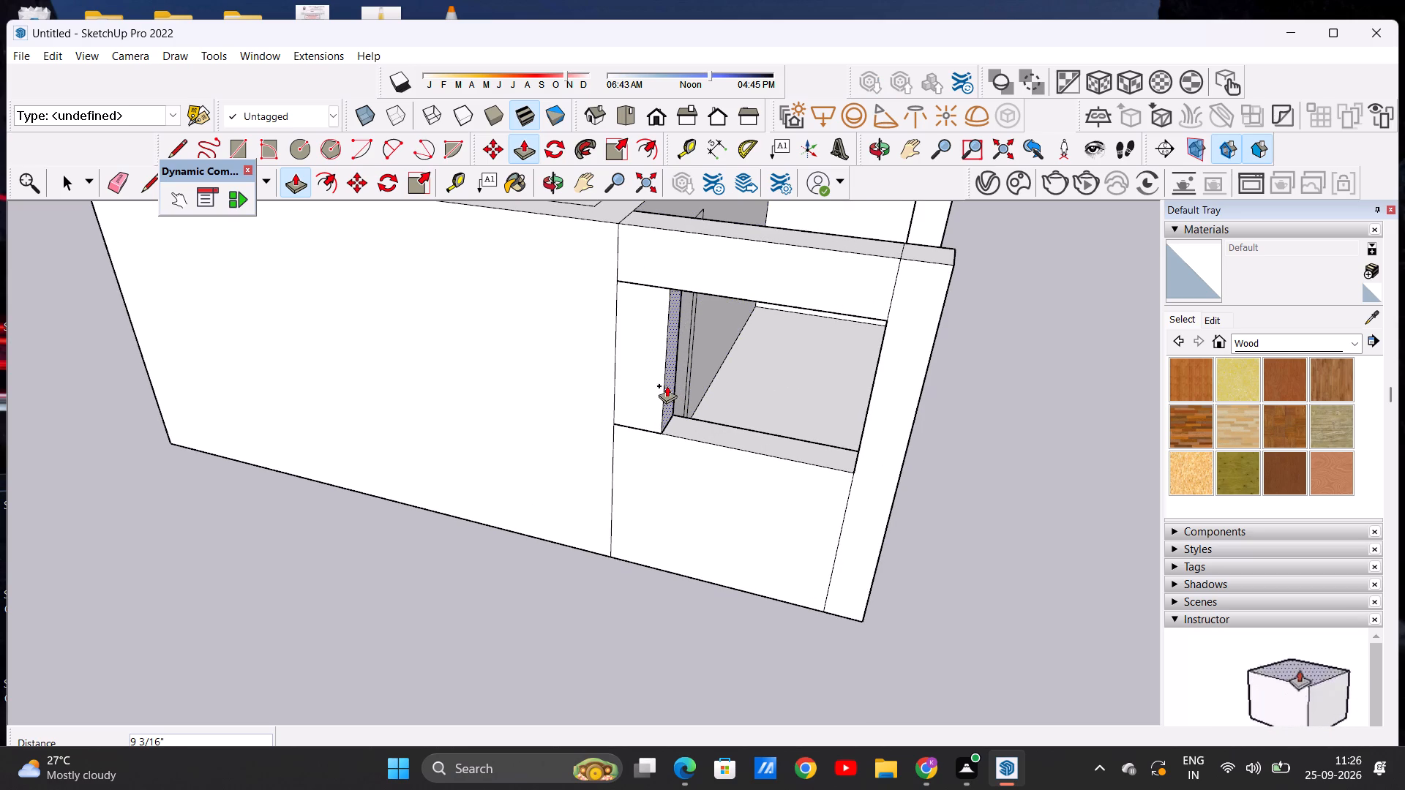
{"action": "left_click", "coordinate": [667, 385]}
{"action": "key", "text": "space"}
Paint the front door's frame with the Wood Veneer 01 material.
{"action": "scroll", "coordinate": [540, 408], "scroll_direction": "down", "scroll_amount": 3}
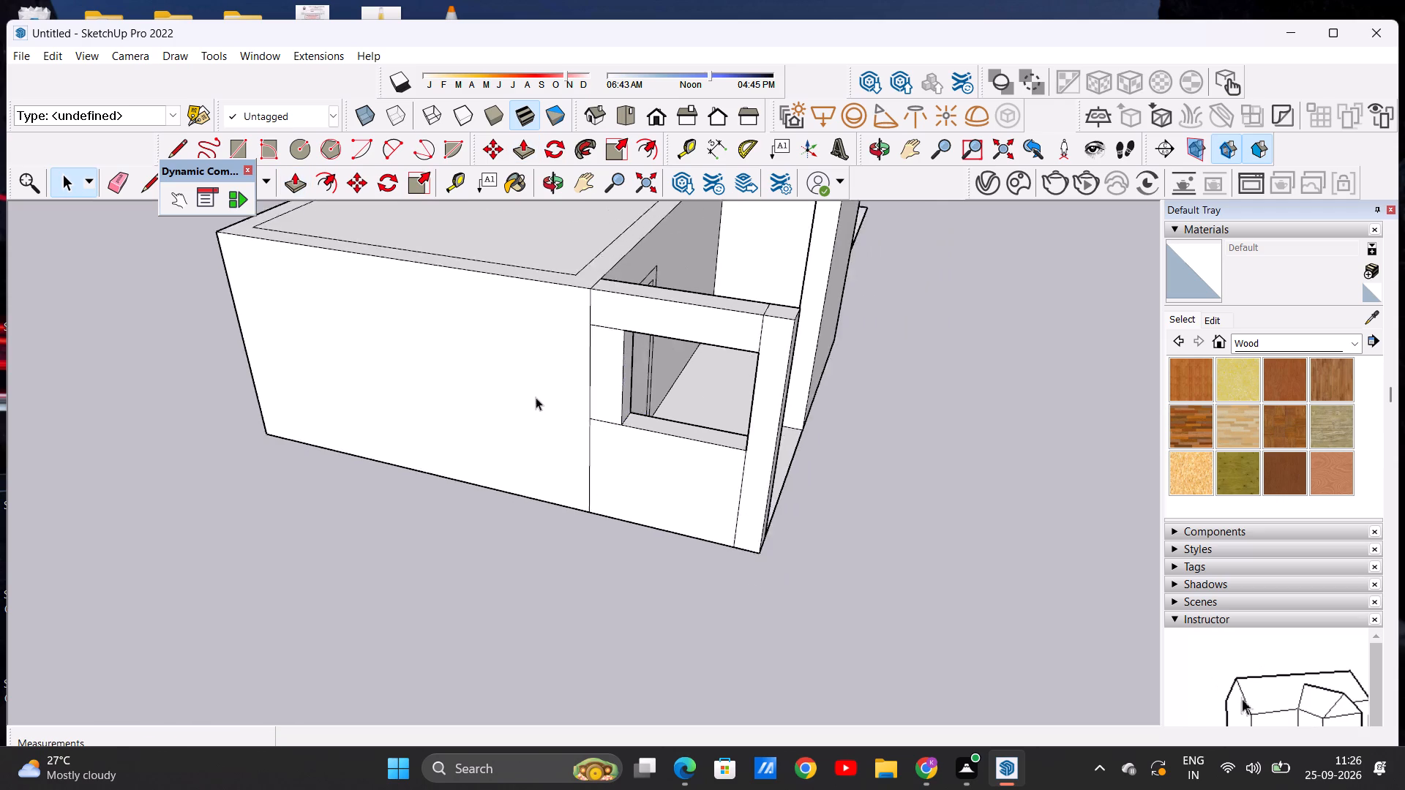
{"action": "scroll", "coordinate": [536, 397], "scroll_direction": "down", "scroll_amount": 5}
{"action": "middle_click_drag", "start_coordinate": [616, 458], "coordinate": [182, 376]}
{"action": "scroll", "coordinate": [192, 380], "scroll_direction": "down", "scroll_amount": 4}
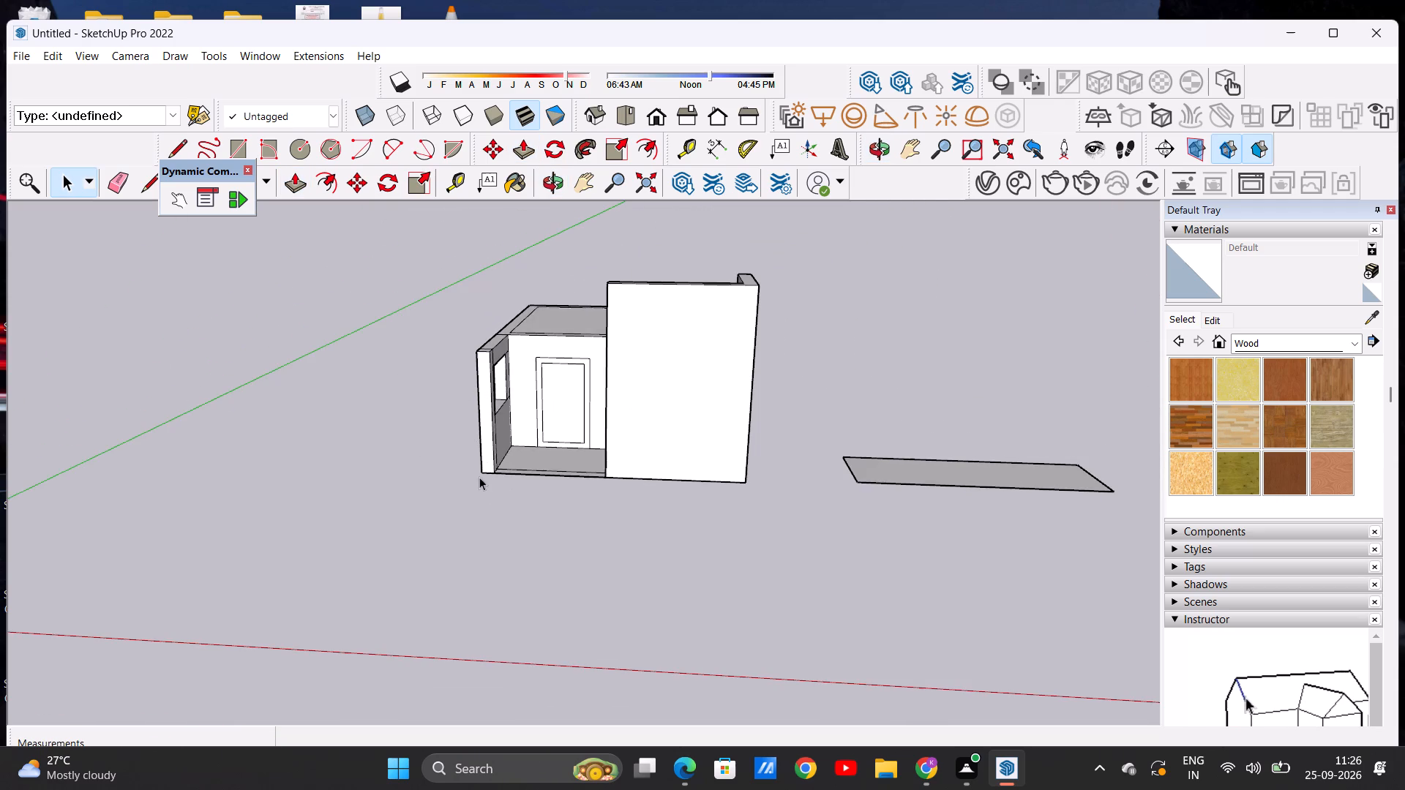
{"action": "middle_click_drag", "start_coordinate": [479, 477], "coordinate": [497, 448]}
{"action": "scroll", "coordinate": [479, 477], "scroll_direction": "down", "scroll_amount": 1}
{"action": "scroll", "coordinate": [531, 443], "scroll_direction": "up", "scroll_amount": 3}
{"action": "middle_click_drag", "start_coordinate": [521, 492], "coordinate": [521, 503]}
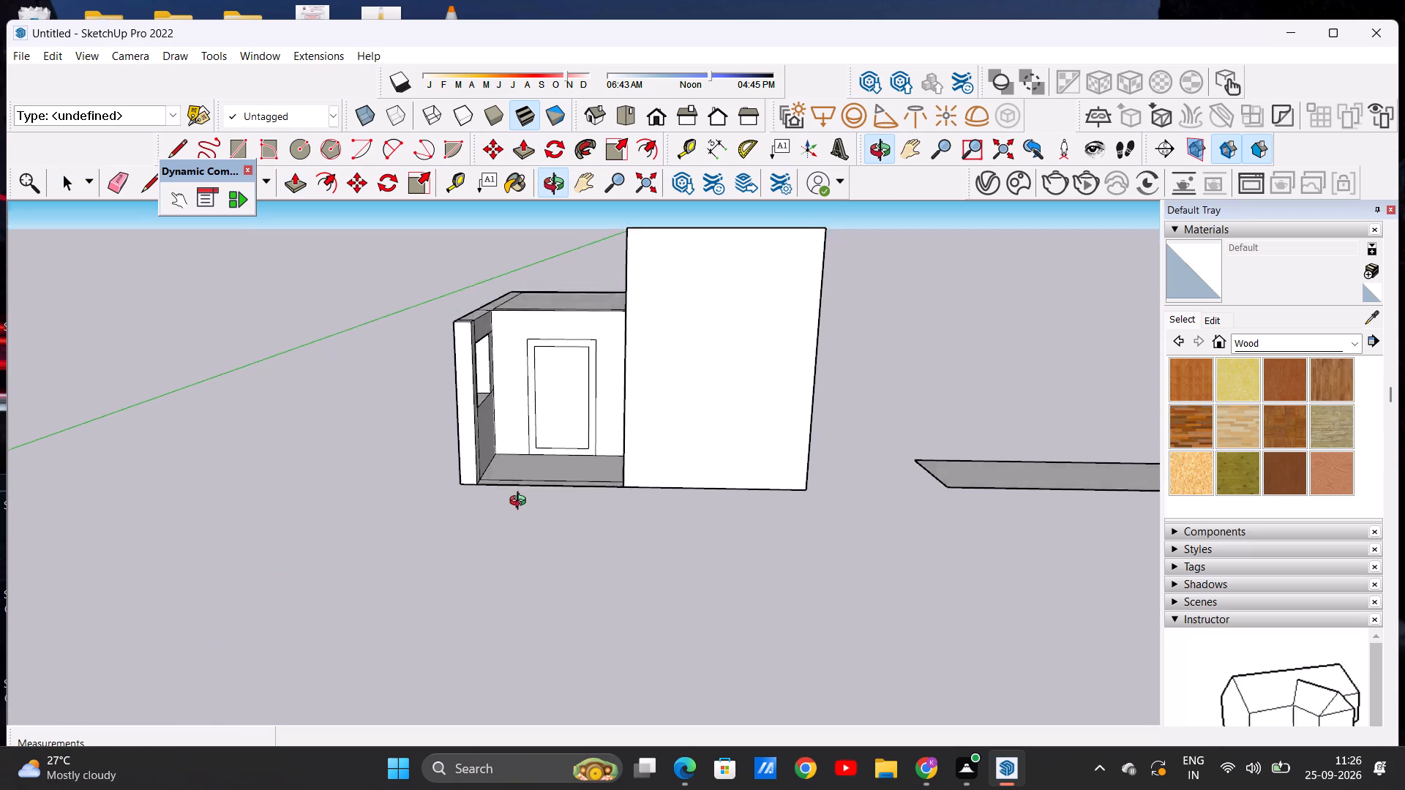
{"action": "middle_click_drag", "start_coordinate": [521, 503], "coordinate": [504, 572]}
{"action": "scroll", "coordinate": [597, 374], "scroll_direction": "up", "scroll_amount": 6}
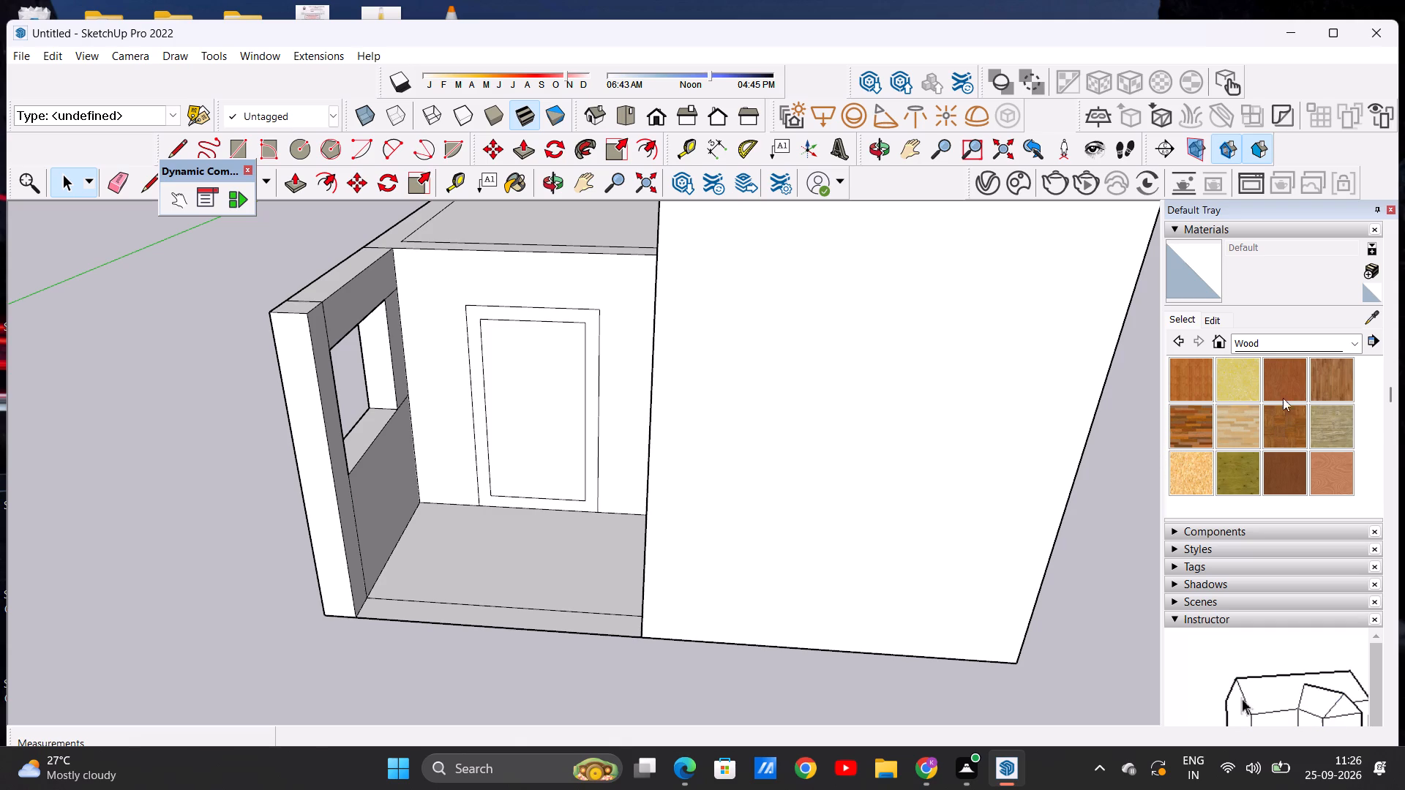
{"action": "left_click", "coordinate": [1275, 458]}
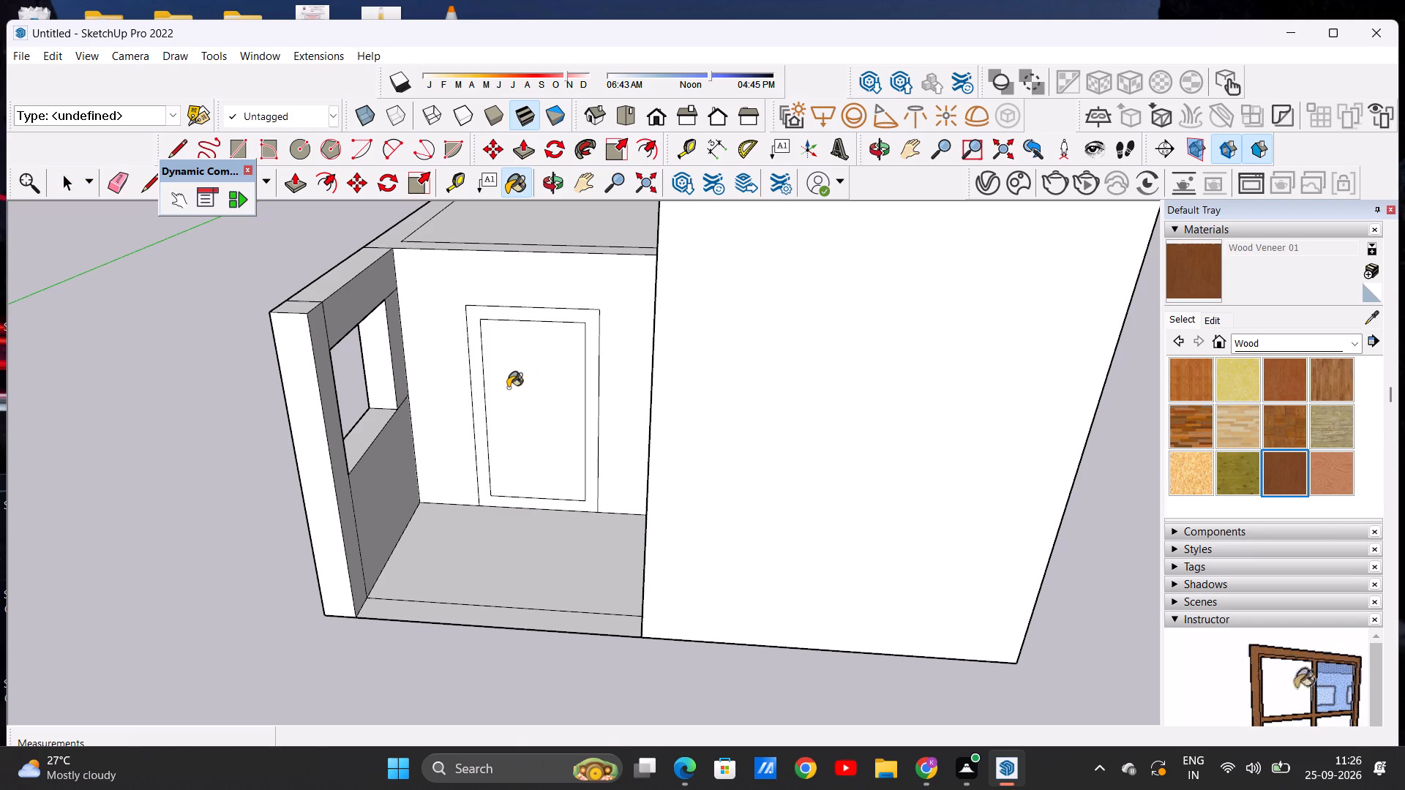
{"action": "left_click", "coordinate": [476, 392]}
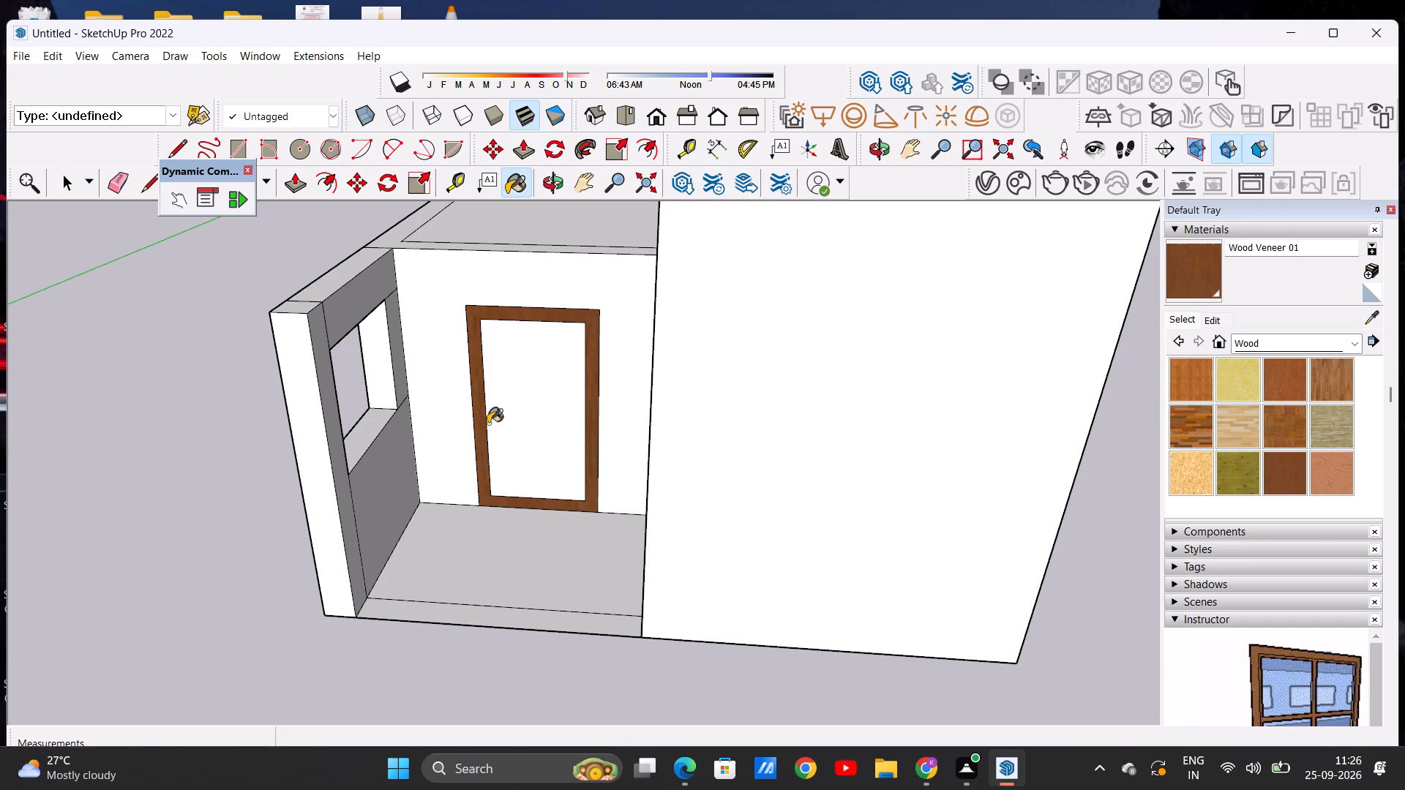
Paint the inner door panel with the same Wood Veneer 01 material.
{"action": "scroll", "coordinate": [536, 392], "scroll_direction": "down", "scroll_amount": 3}
{"action": "scroll", "coordinate": [541, 394], "scroll_direction": "up", "scroll_amount": 5}
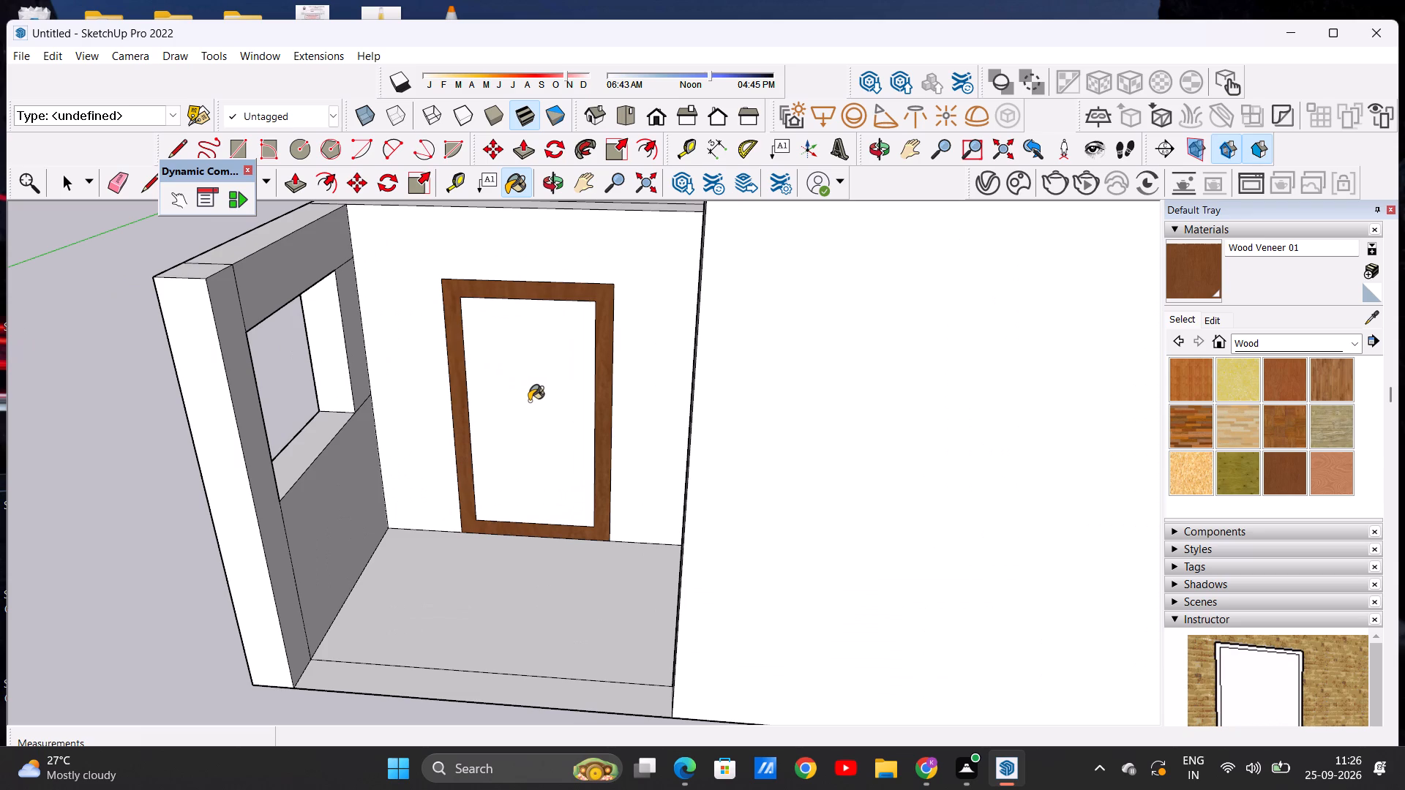
{"action": "left_click", "coordinate": [529, 401]}
{"action": "scroll", "coordinate": [564, 399], "scroll_direction": "down", "scroll_amount": 8}
{"action": "middle_click_drag", "start_coordinate": [539, 447], "coordinate": [580, 430]}
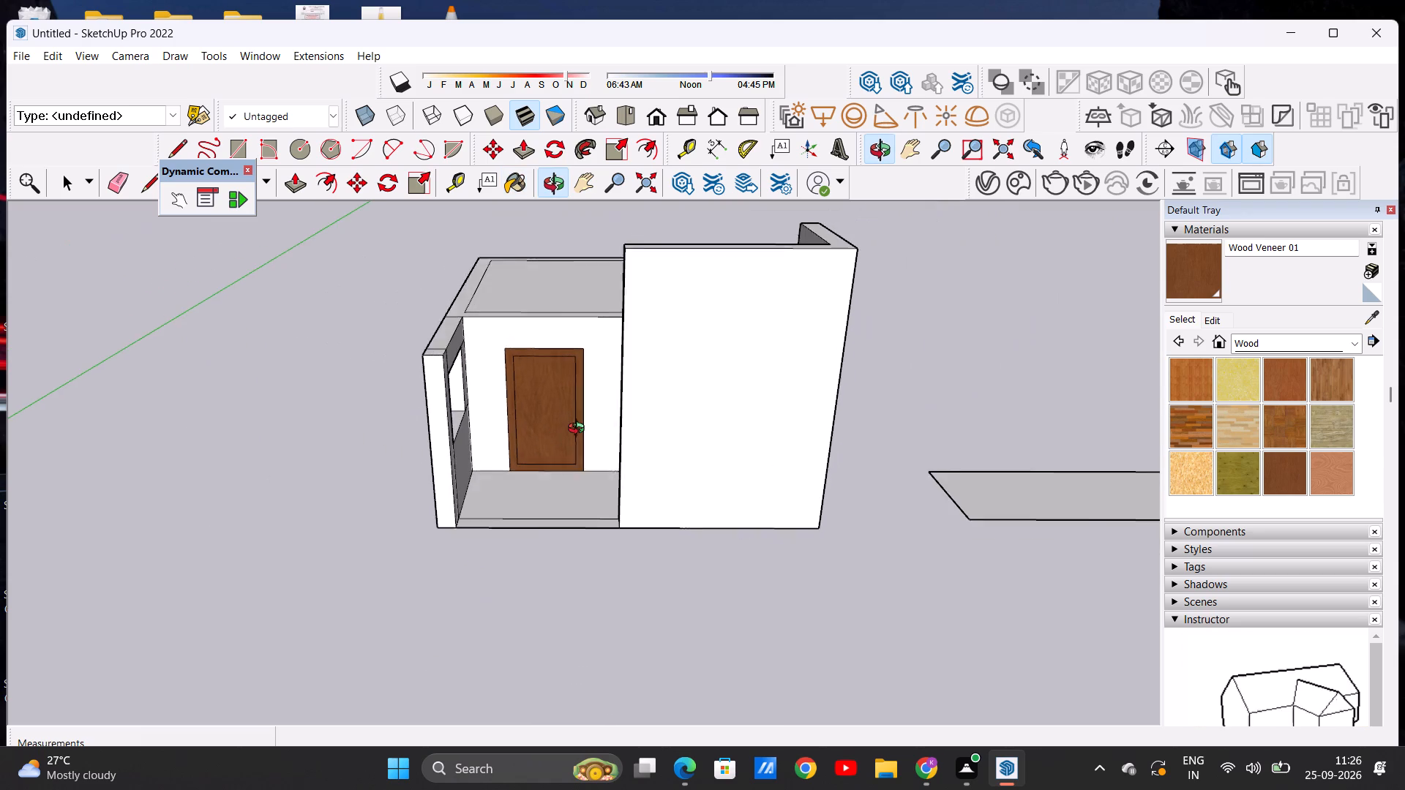
{"action": "middle_click_drag", "start_coordinate": [580, 430], "coordinate": [568, 403]}
{"action": "scroll", "coordinate": [552, 424], "scroll_direction": "up", "scroll_amount": 3}
{"action": "key", "text": "space"}
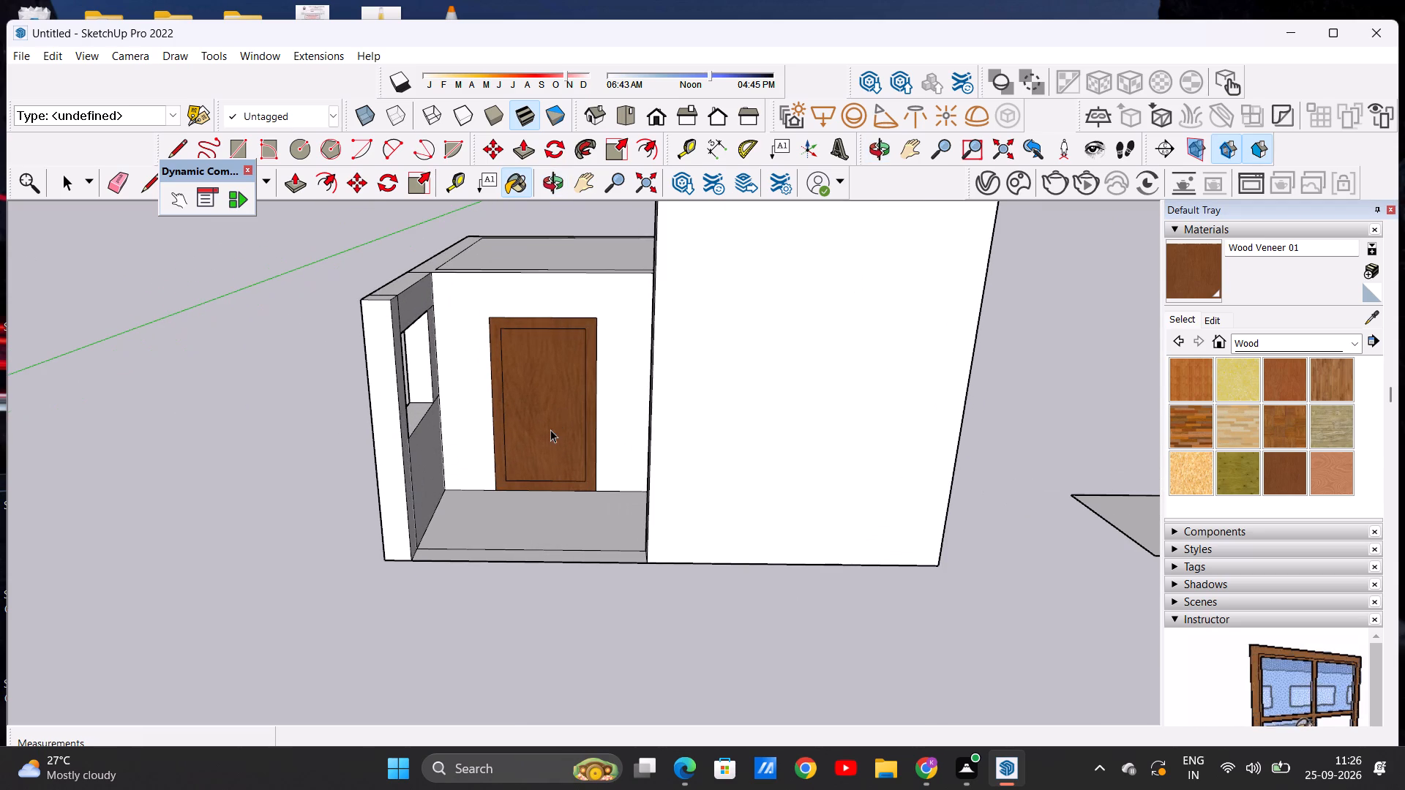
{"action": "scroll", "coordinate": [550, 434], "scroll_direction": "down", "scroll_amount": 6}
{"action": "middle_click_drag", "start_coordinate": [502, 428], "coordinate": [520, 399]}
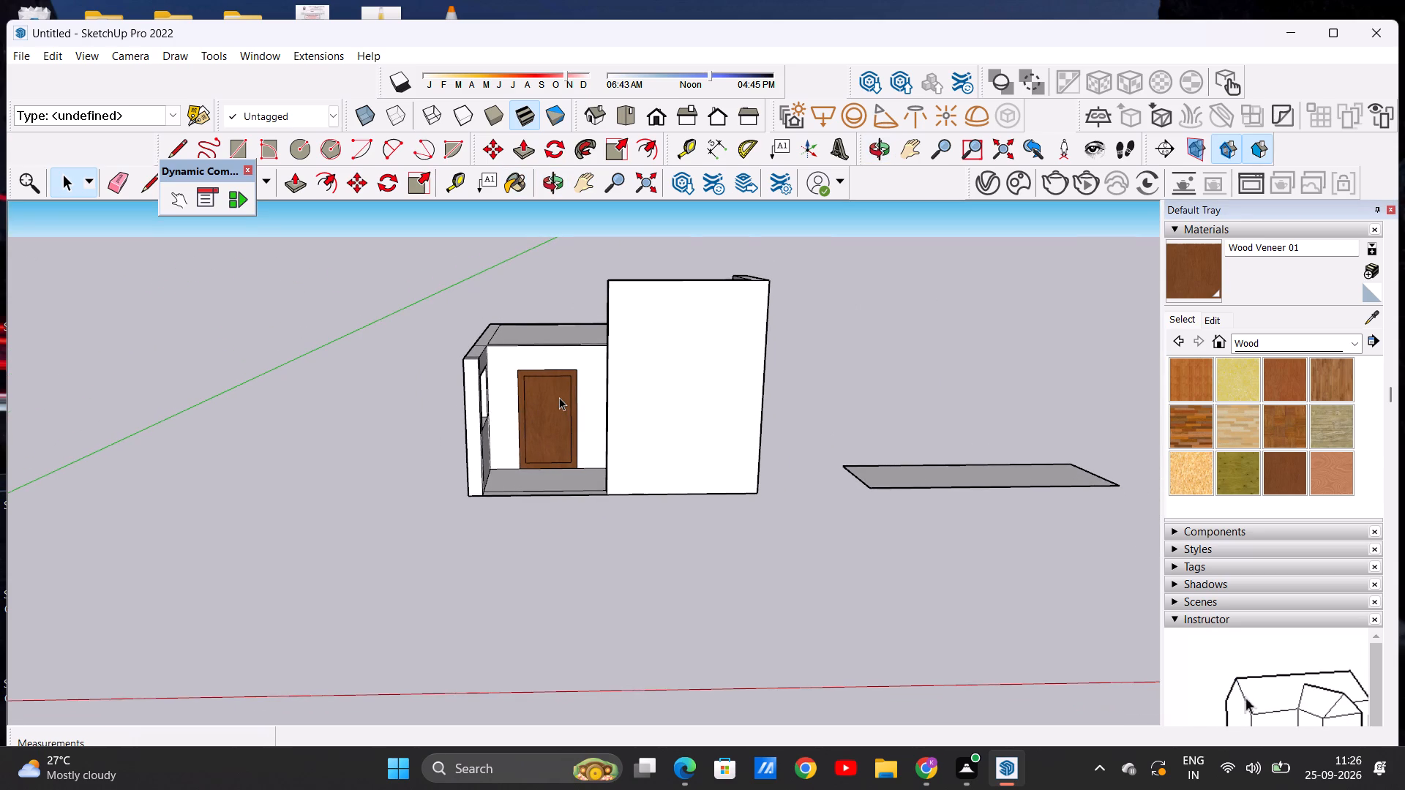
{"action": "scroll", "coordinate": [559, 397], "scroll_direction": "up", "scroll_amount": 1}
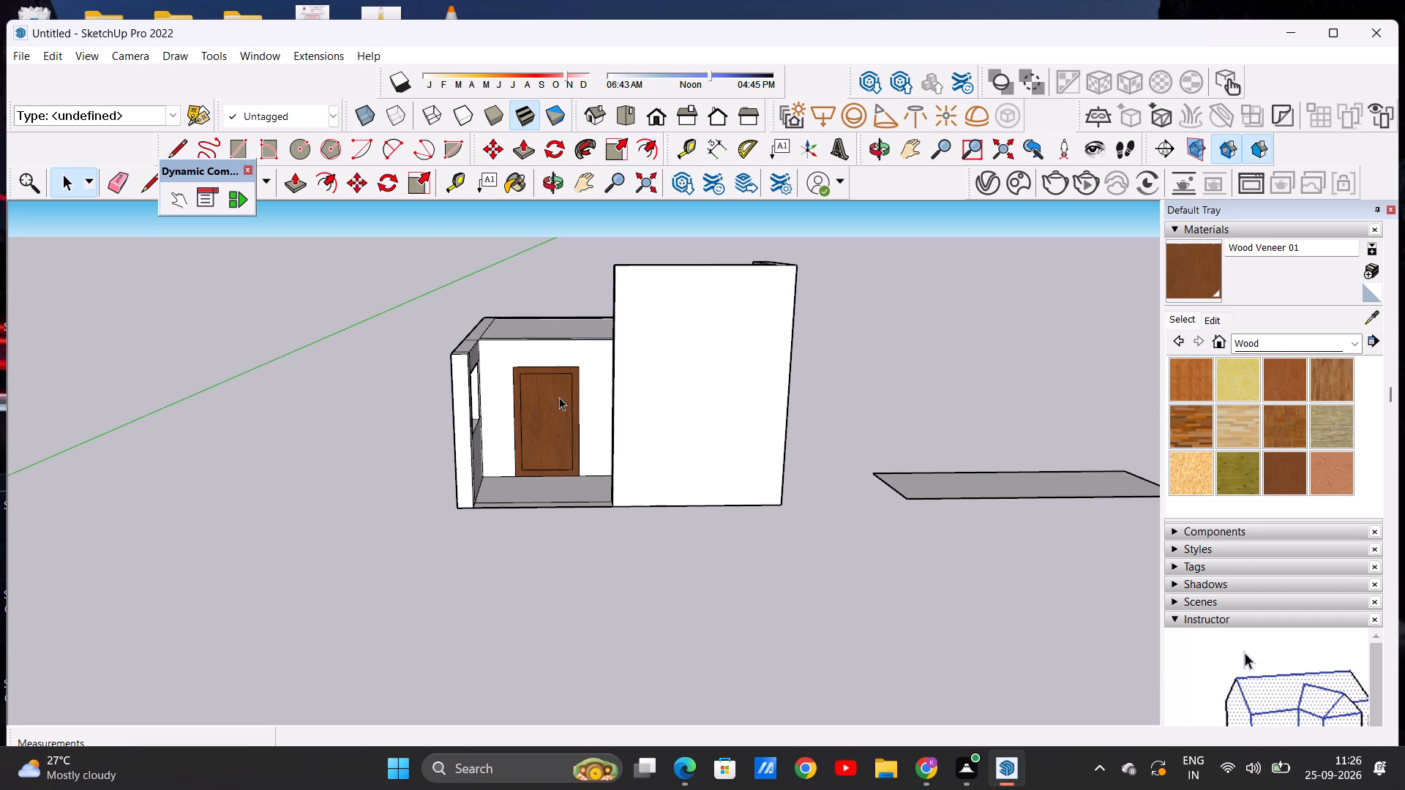
Move the loose rectangular face from beside the tall wall to open ground on the other side of the building, about 30' 1" away.
{"action": "scroll", "coordinate": [559, 397], "scroll_direction": "down", "scroll_amount": 3}
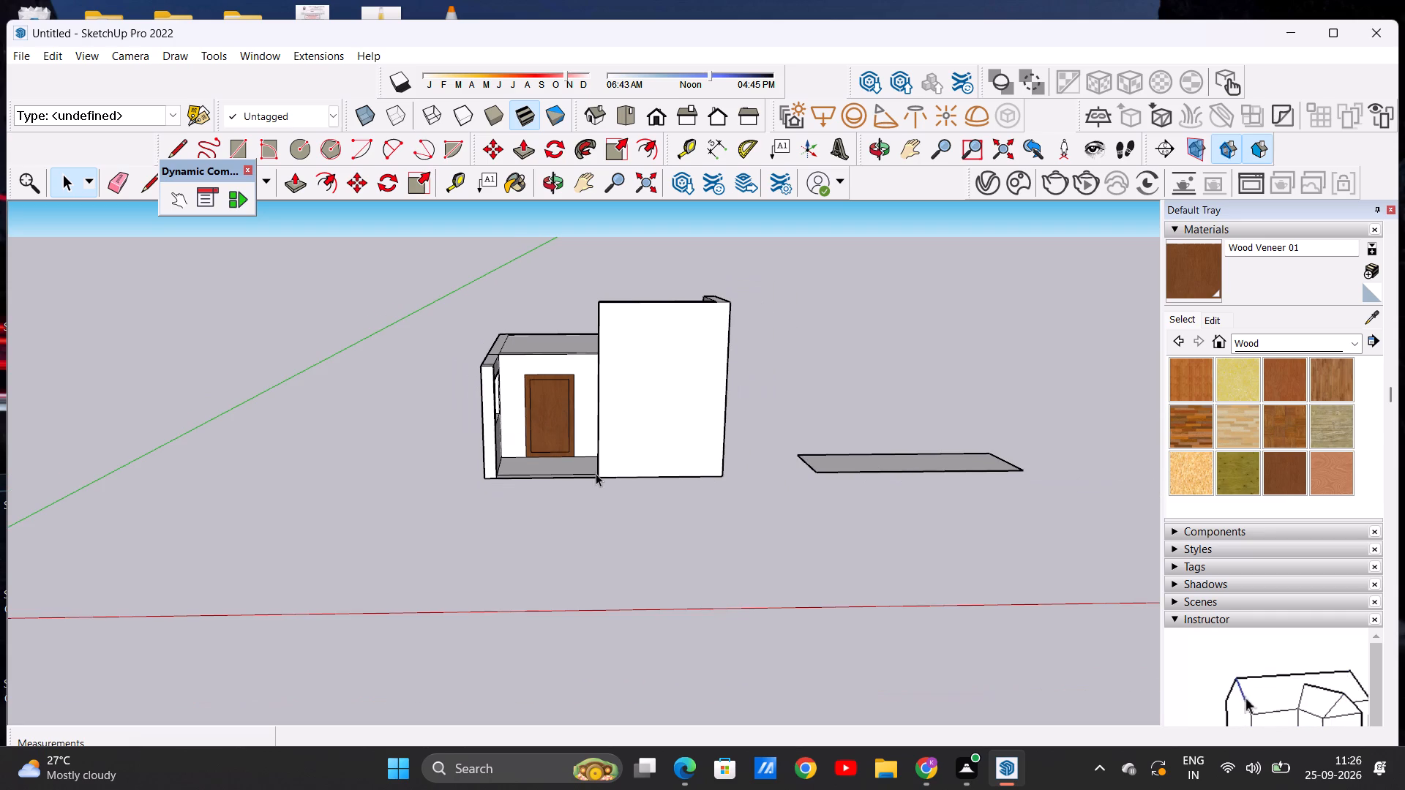
{"action": "middle_click_drag", "start_coordinate": [560, 398], "coordinate": [621, 464]}
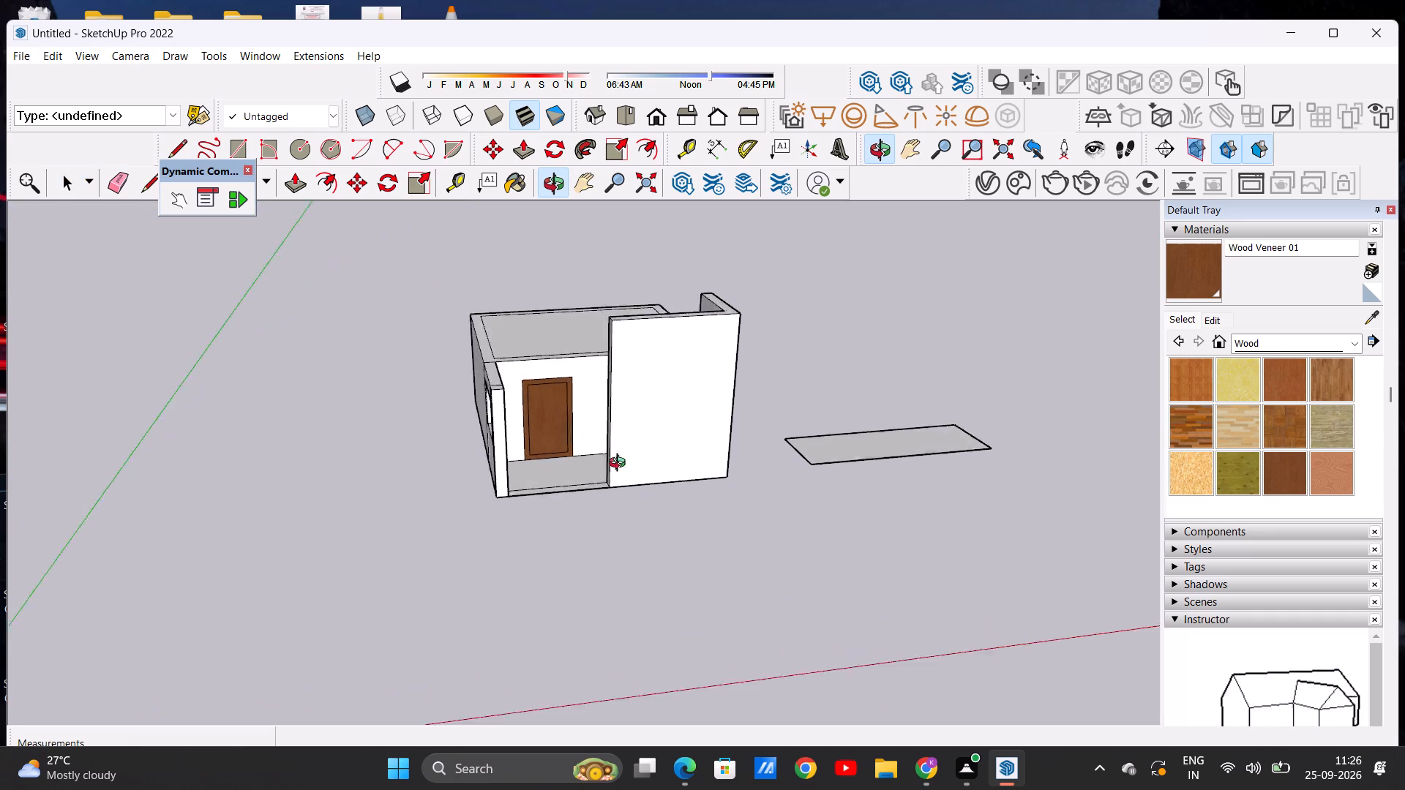
{"action": "middle_click_drag", "start_coordinate": [621, 464], "coordinate": [795, 498]}
{"action": "middle_click_drag", "start_coordinate": [543, 461], "coordinate": [755, 520]}
{"action": "left_click", "coordinate": [662, 272]}
{"action": "left_click", "coordinate": [662, 271]}
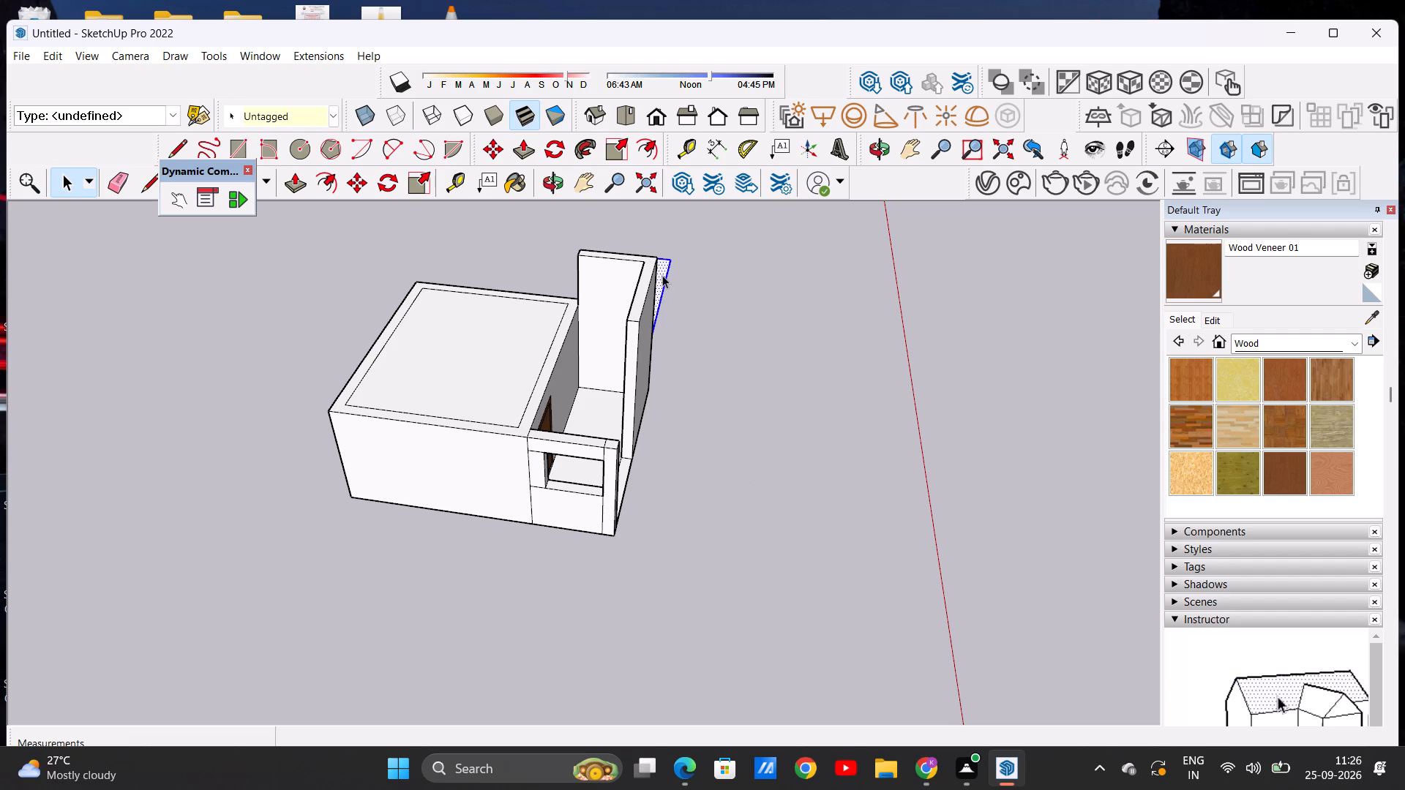
{"action": "left_click", "coordinate": [363, 180]}
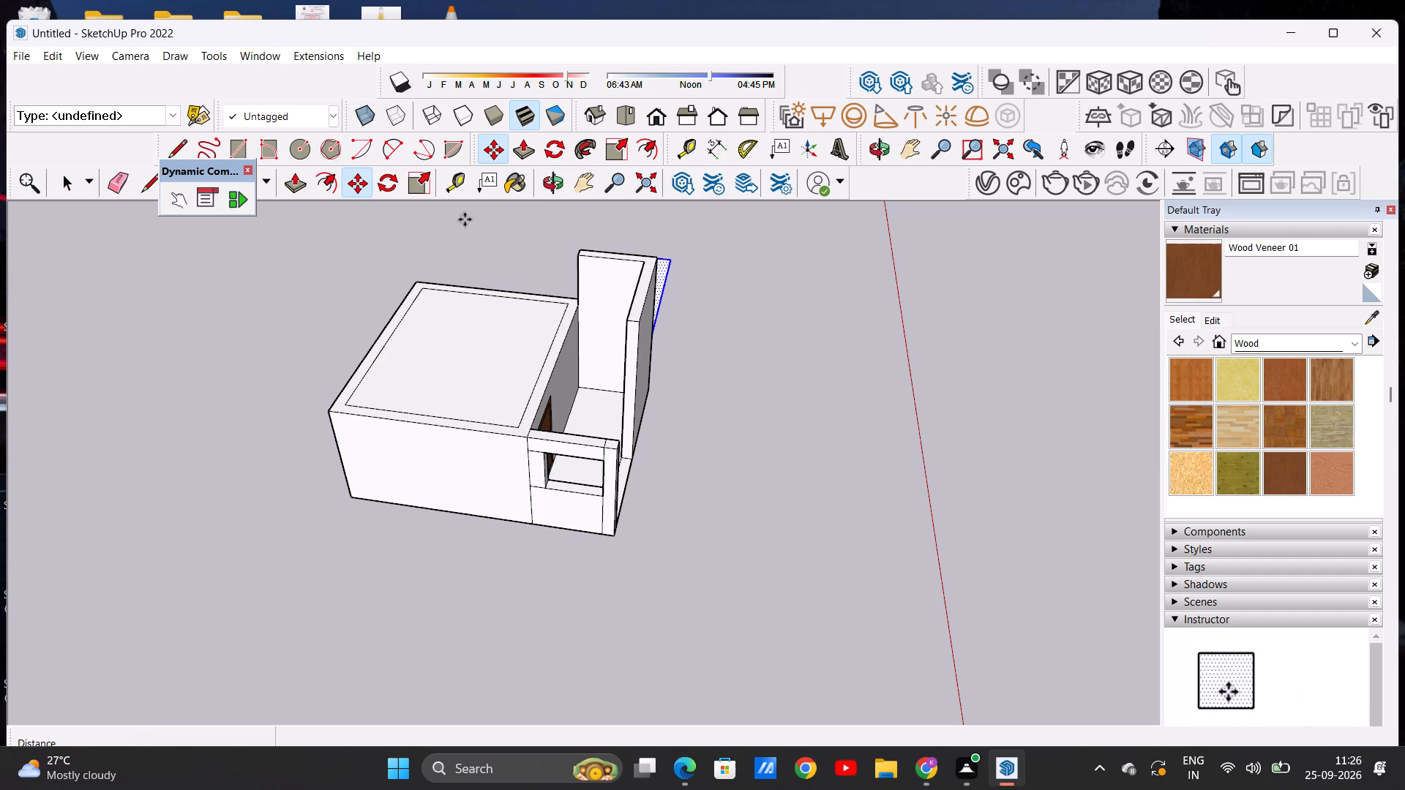
{"action": "left_click", "coordinate": [655, 327]}
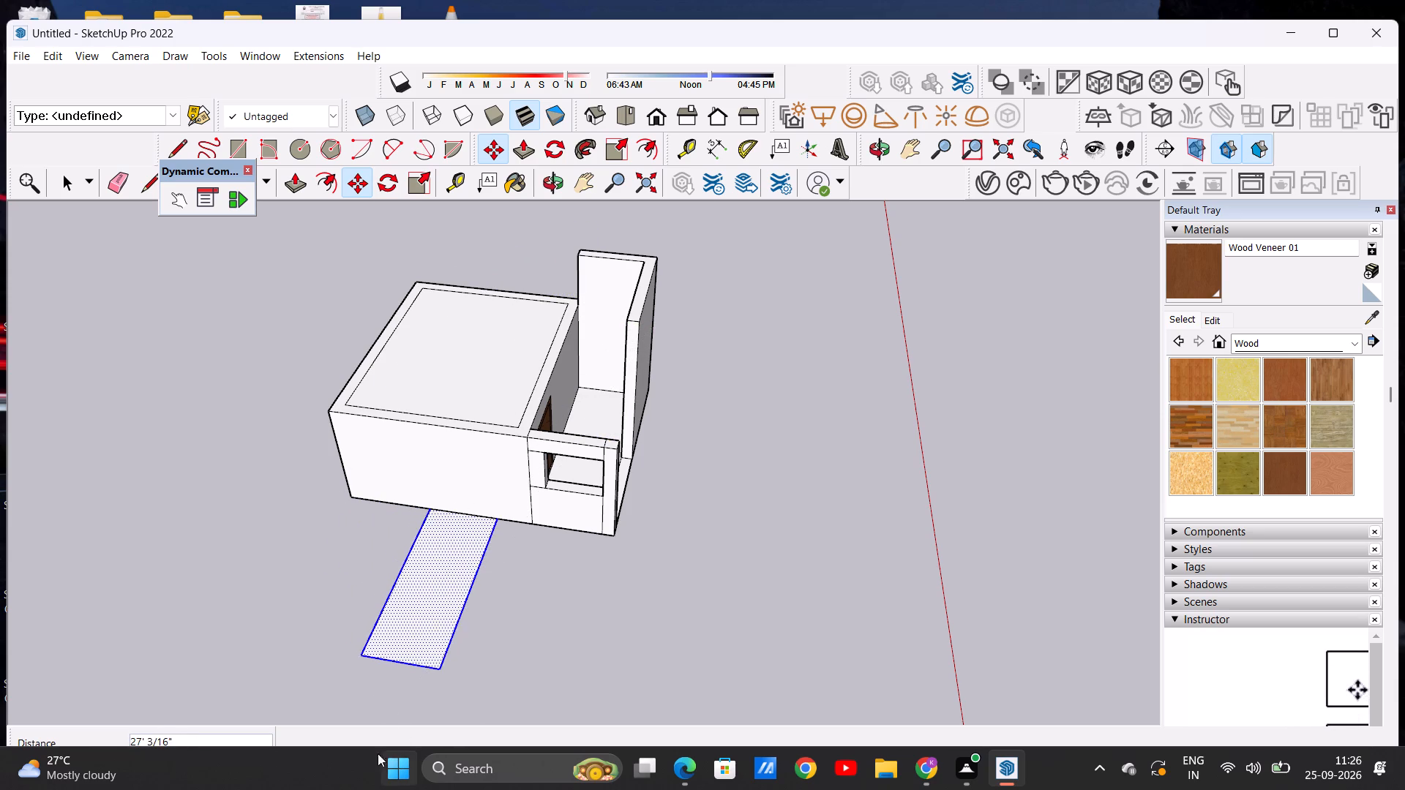
{"action": "left_click", "coordinate": [121, 624]}
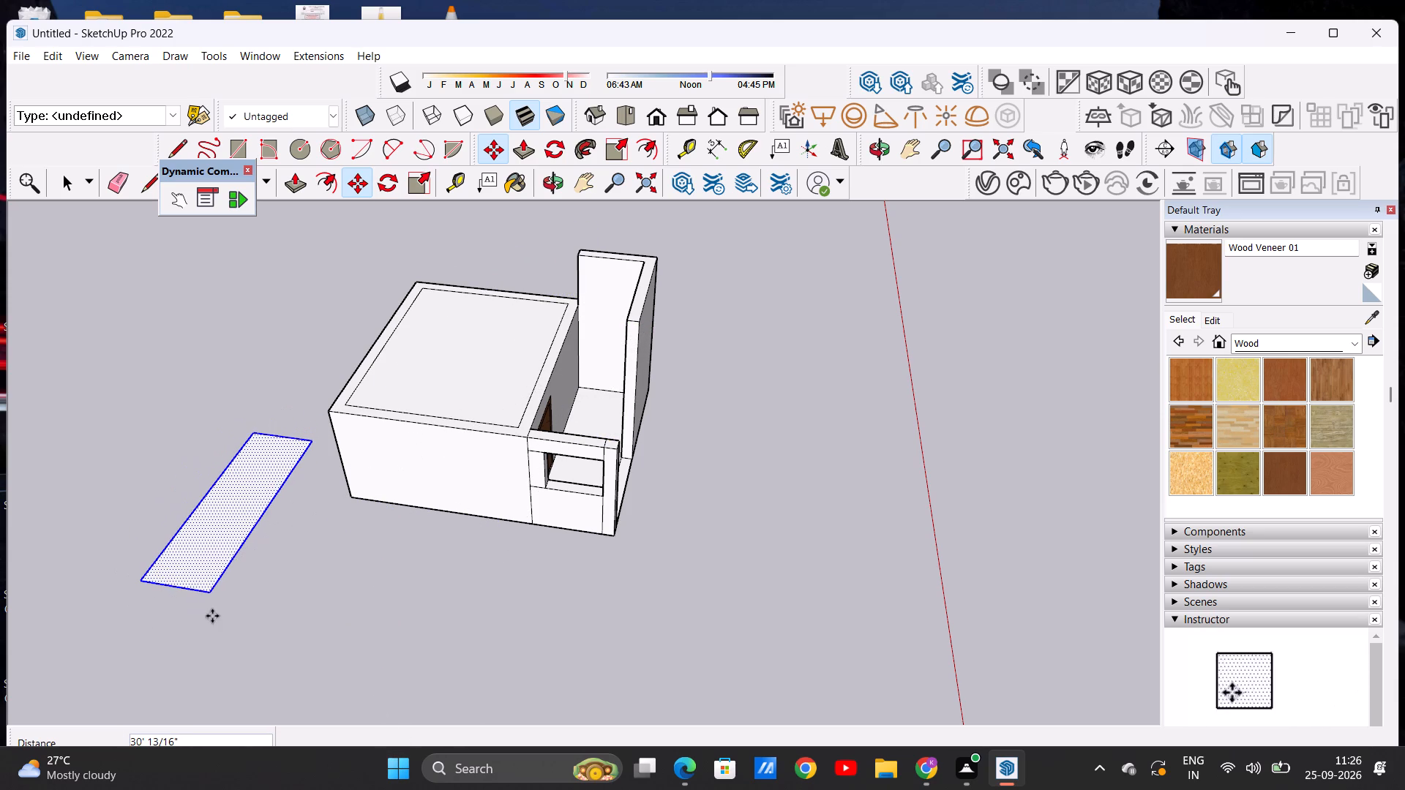
Move the rectangular face by its corner about 19' 10 9/16" to the beam's inner top corner by the post, covering the porch.
{"action": "left_click", "coordinate": [204, 594]}
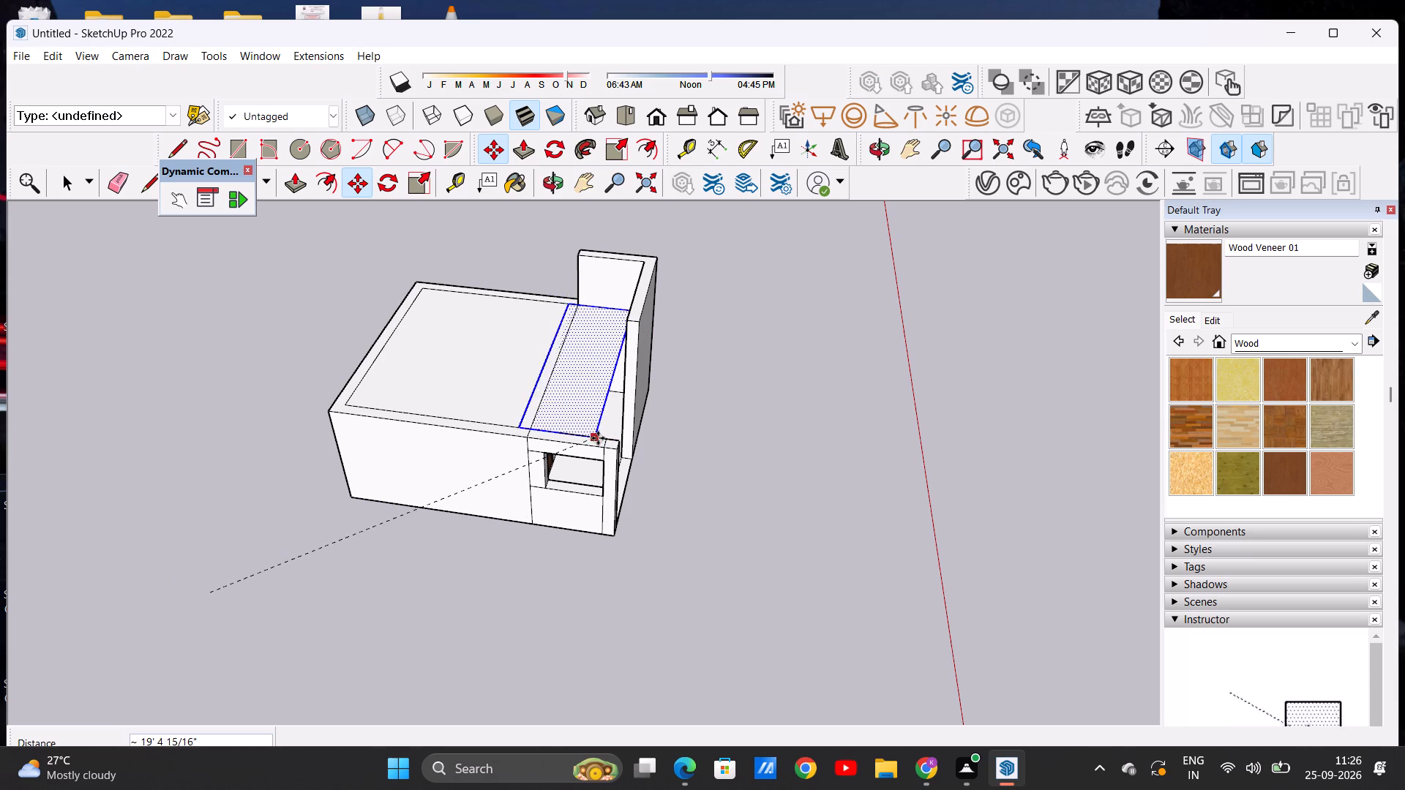
{"action": "scroll", "coordinate": [612, 438], "scroll_direction": "up", "scroll_amount": 12}
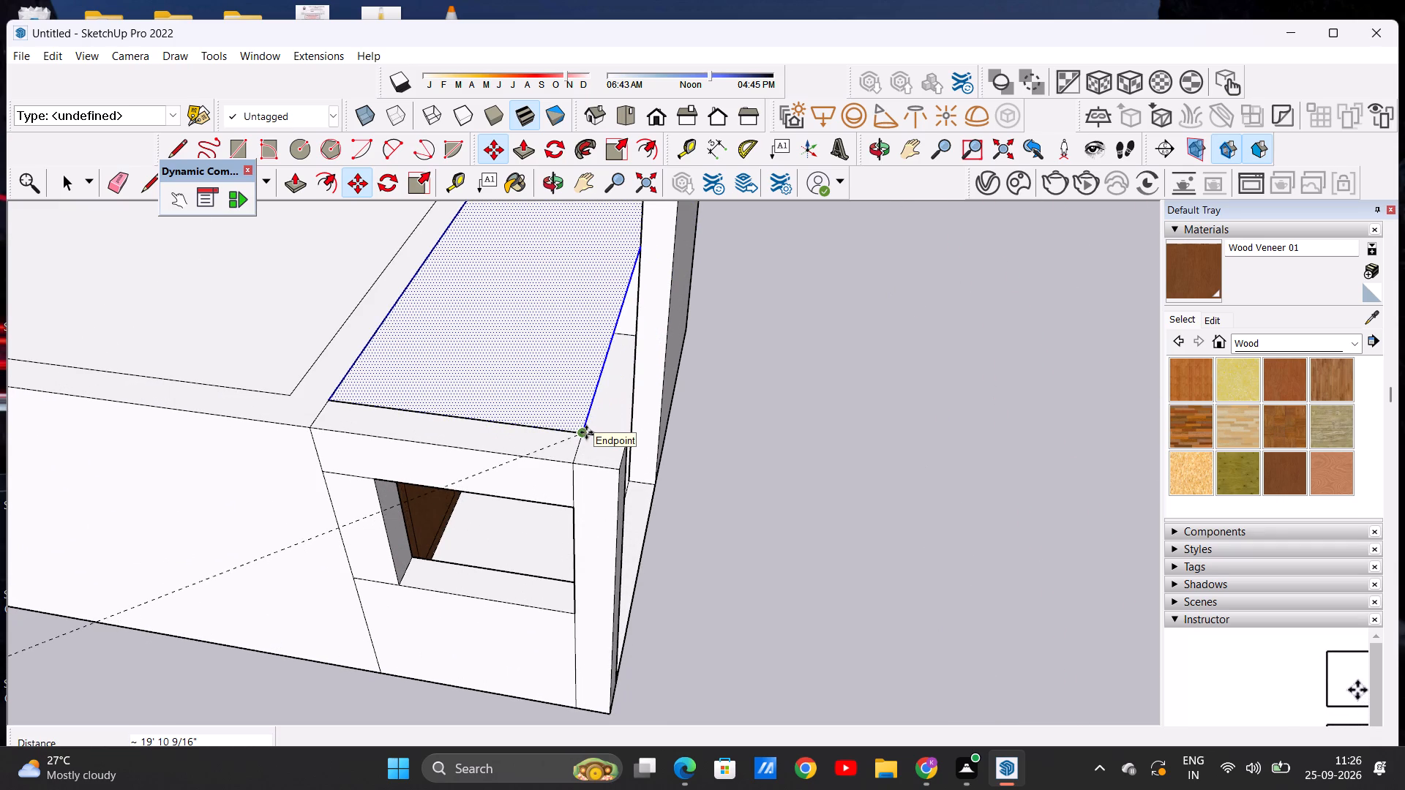
{"action": "left_click", "coordinate": [586, 432]}
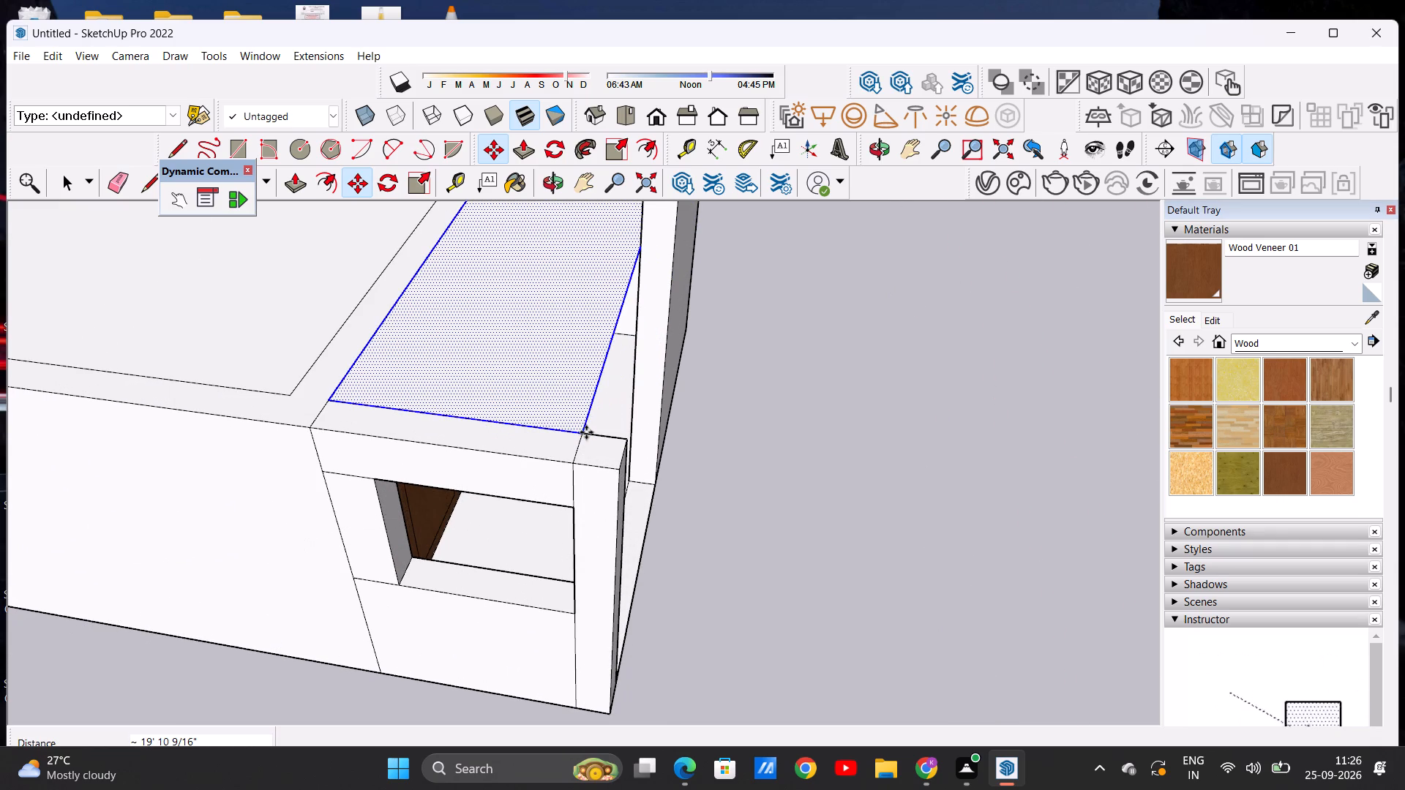
{"action": "key", "text": "space"}
{"action": "left_click", "coordinate": [777, 478]}
Examine the corners where the porch cover, the beam and the main roof border meet.
{"action": "scroll", "coordinate": [501, 377], "scroll_direction": "up", "scroll_amount": 5}
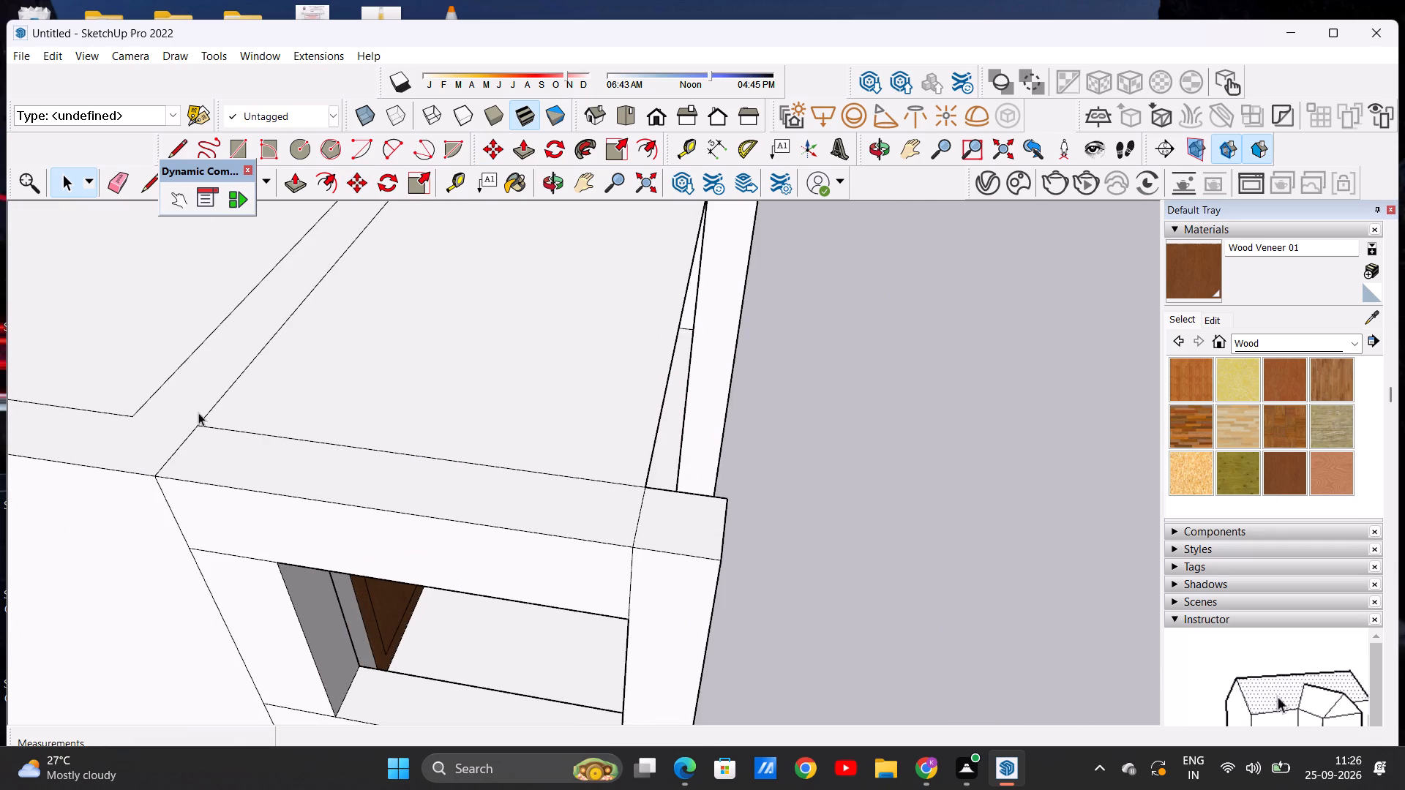
{"action": "scroll", "coordinate": [187, 418], "scroll_direction": "up", "scroll_amount": 20}
{"action": "scroll", "coordinate": [187, 418], "scroll_direction": "up", "scroll_amount": 19}
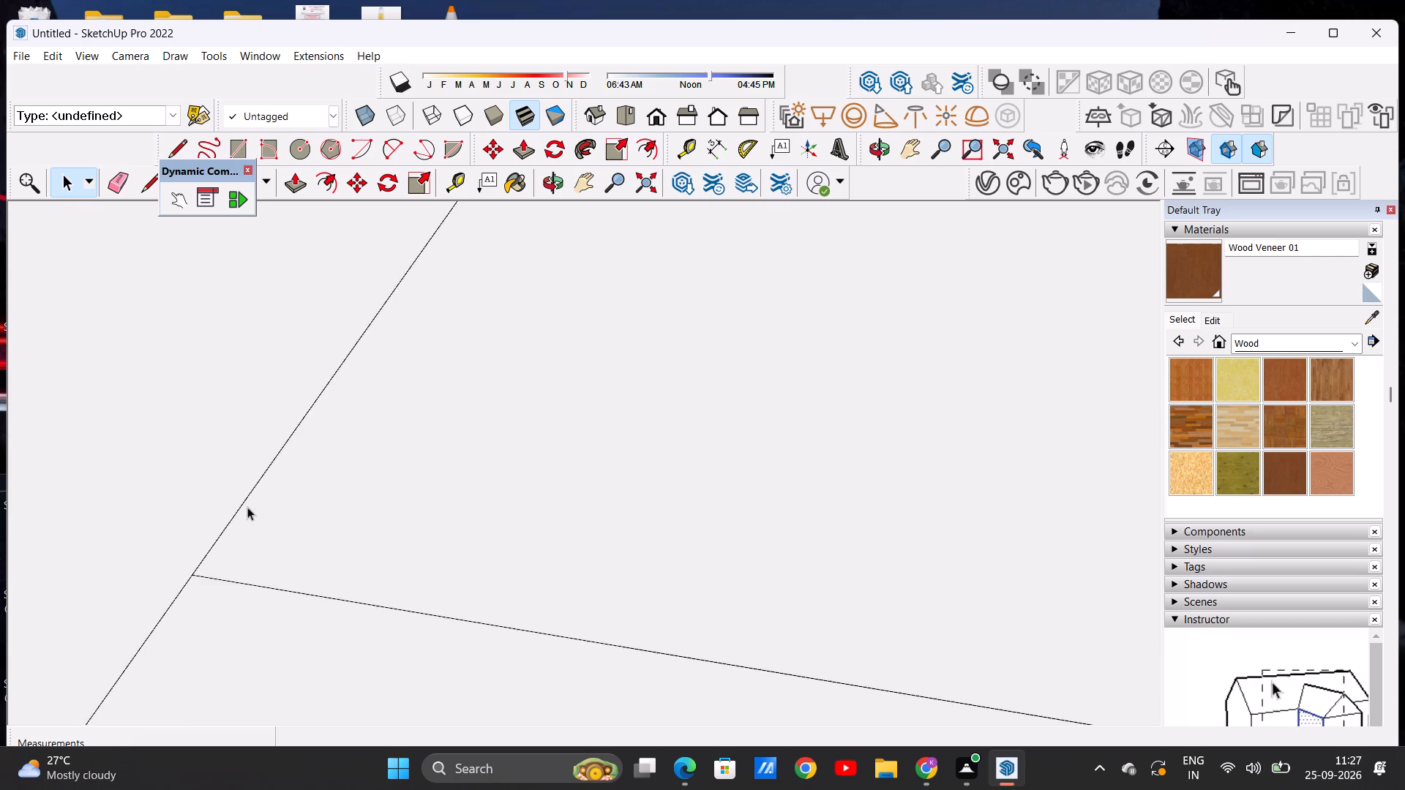
{"action": "scroll", "coordinate": [247, 507], "scroll_direction": "up", "scroll_amount": 11}
{"action": "scroll", "coordinate": [241, 513], "scroll_direction": "down", "scroll_amount": 19}
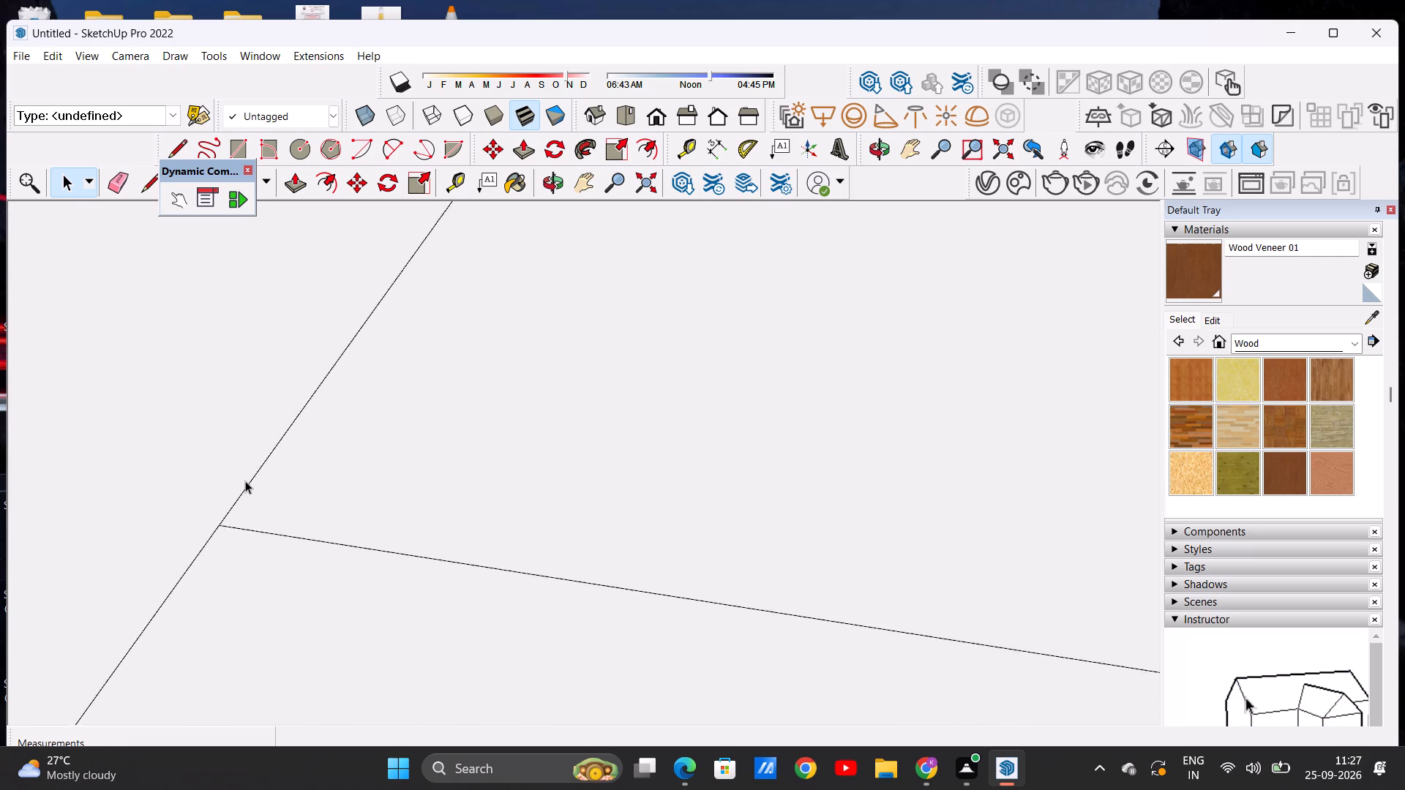
{"action": "scroll", "coordinate": [245, 481], "scroll_direction": "down", "scroll_amount": 20}
{"action": "scroll", "coordinate": [245, 481], "scroll_direction": "down", "scroll_amount": 20}
{"action": "scroll", "coordinate": [245, 481], "scroll_direction": "down", "scroll_amount": 2}
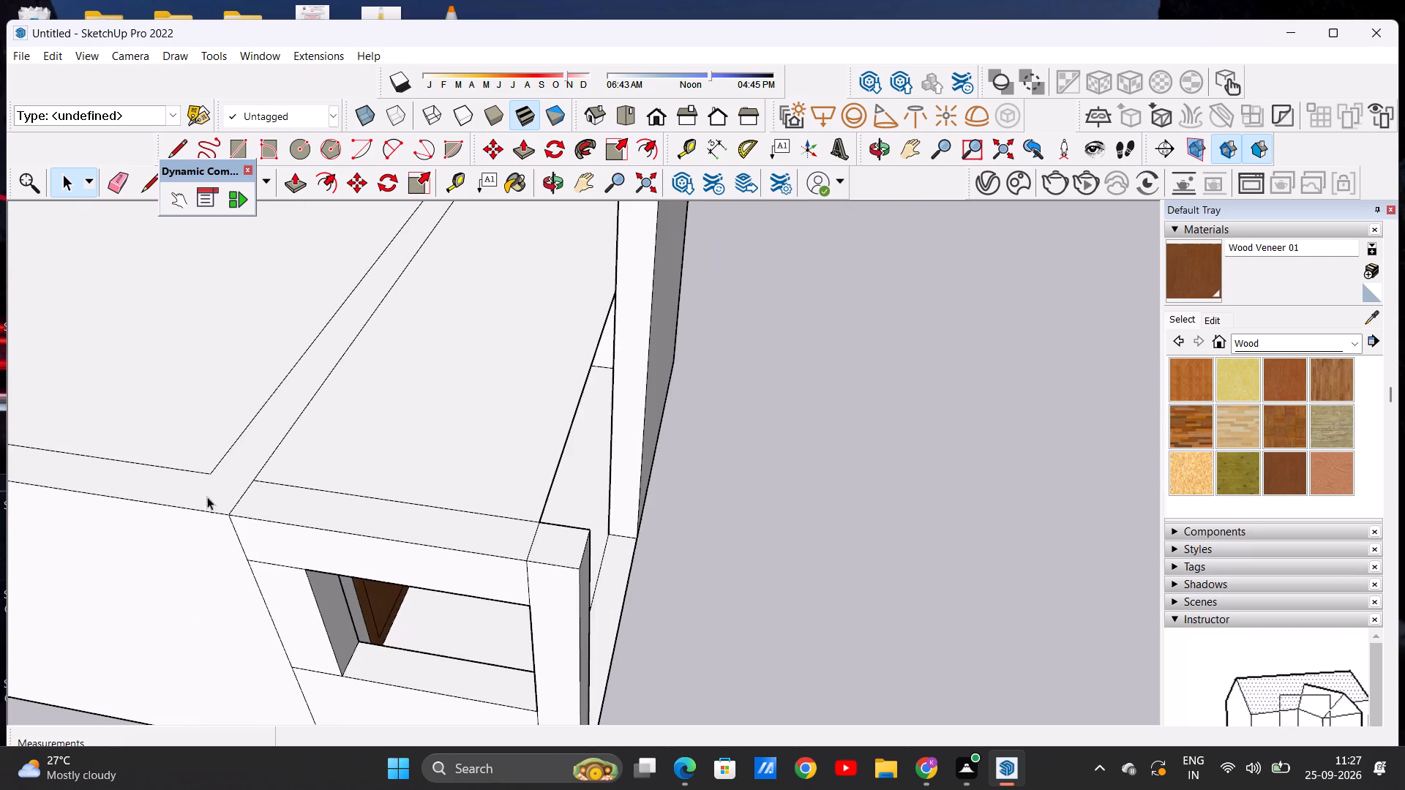
{"action": "scroll", "coordinate": [201, 478], "scroll_direction": "up", "scroll_amount": 15}
{"action": "scroll", "coordinate": [209, 487], "scroll_direction": "up", "scroll_amount": 13}
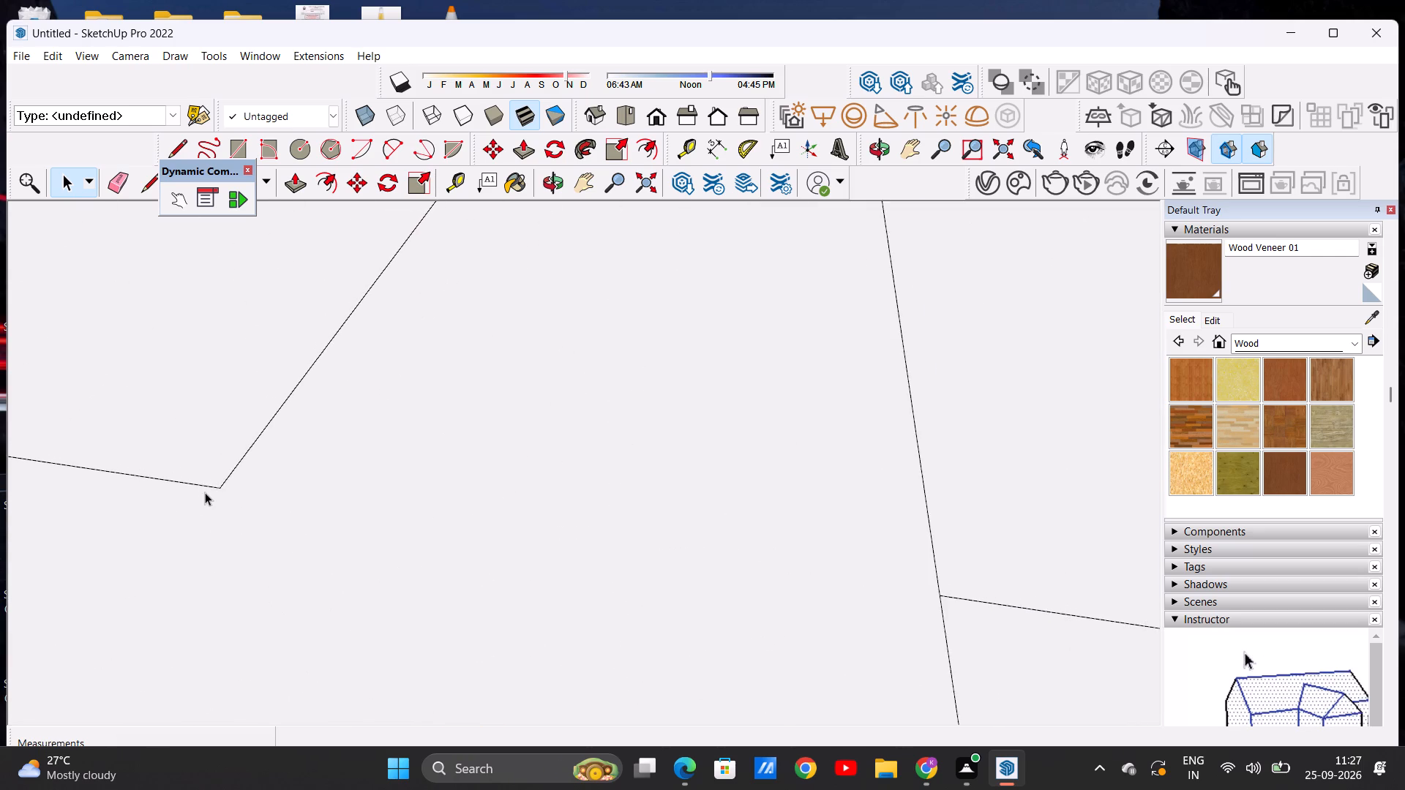
{"action": "scroll", "coordinate": [205, 492], "scroll_direction": "up", "scroll_amount": 20}
{"action": "scroll", "coordinate": [205, 492], "scroll_direction": "up", "scroll_amount": 7}
{"action": "scroll", "coordinate": [228, 486], "scroll_direction": "down", "scroll_amount": 12}
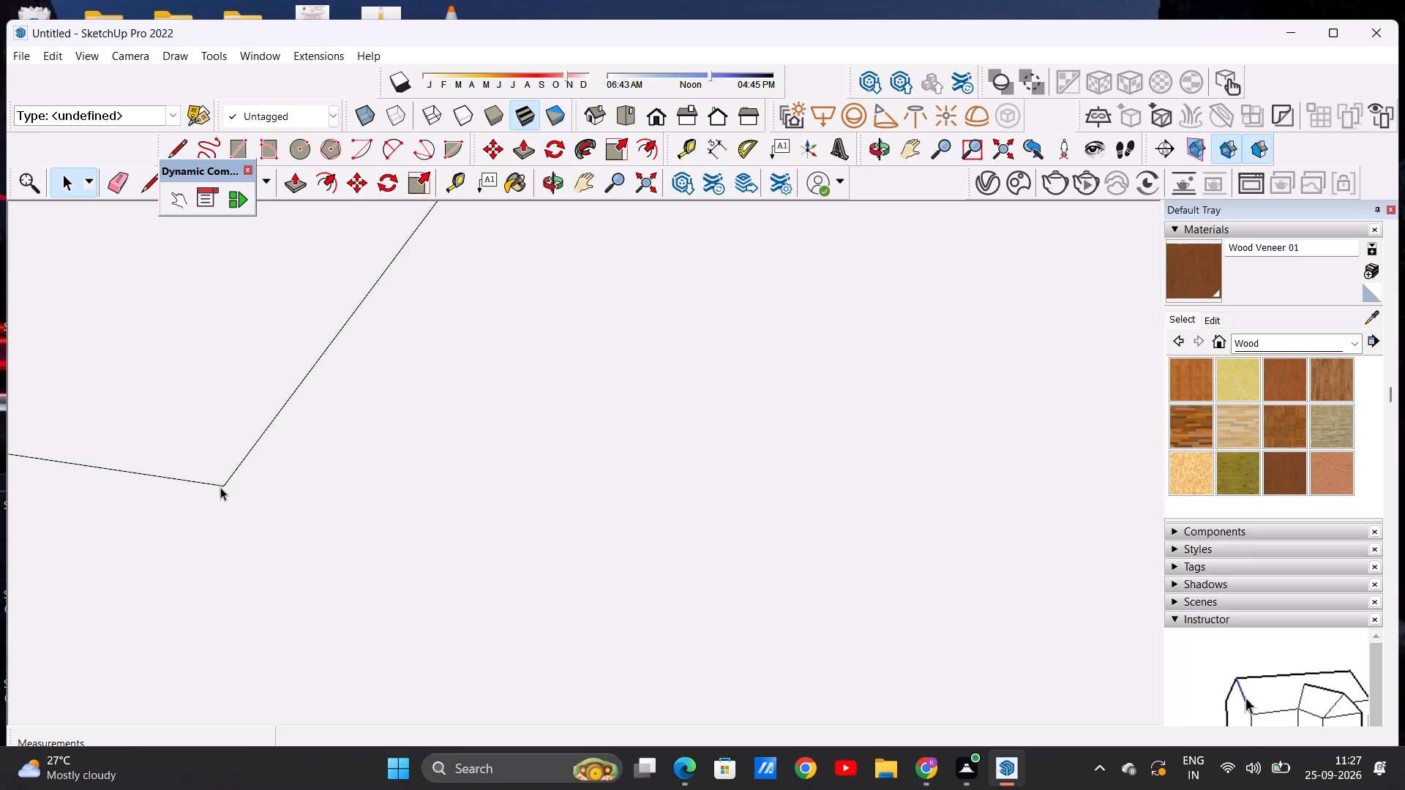
{"action": "scroll", "coordinate": [220, 487], "scroll_direction": "down", "scroll_amount": 20}
{"action": "scroll", "coordinate": [220, 487], "scroll_direction": "down", "scroll_amount": 20}
{"action": "scroll", "coordinate": [220, 487], "scroll_direction": "down", "scroll_amount": 9}
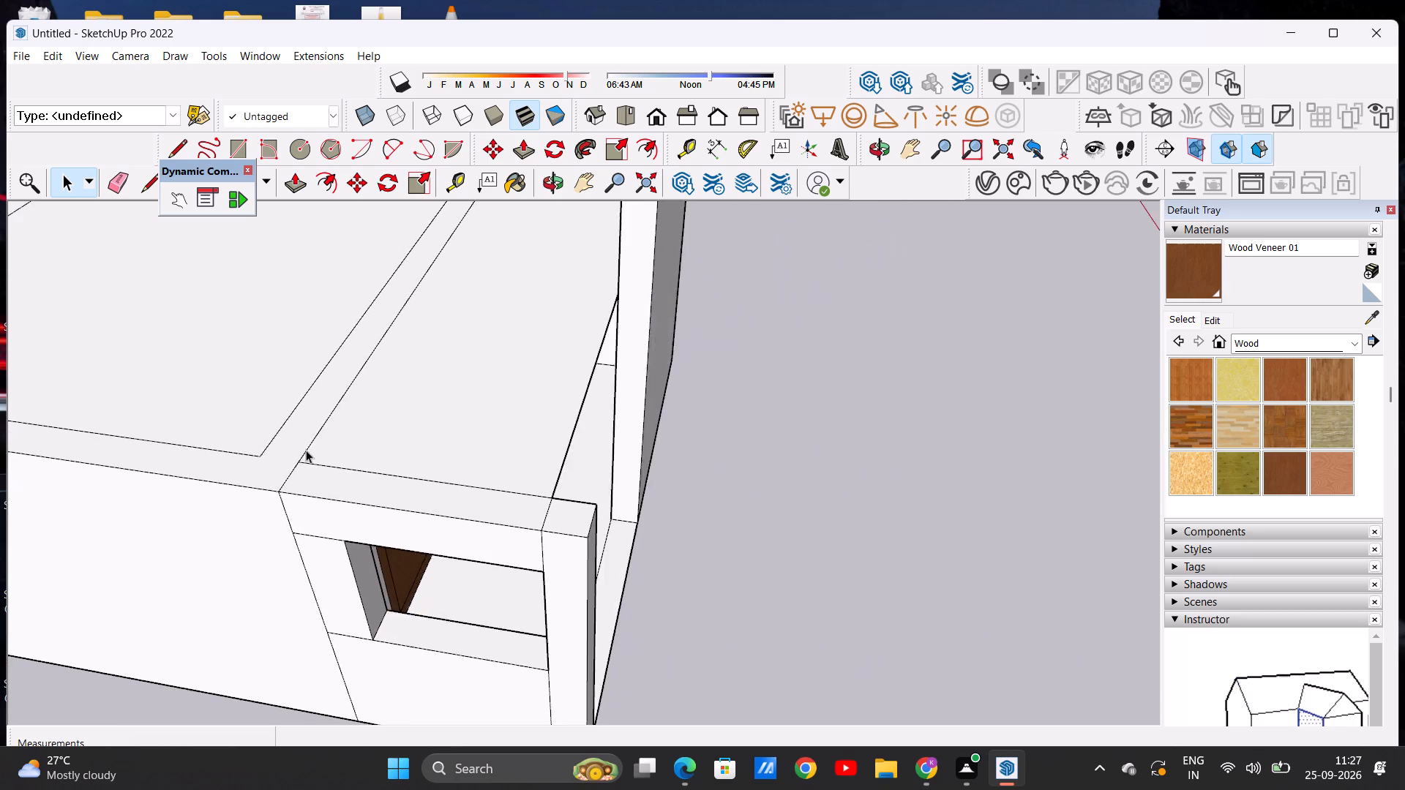
{"action": "scroll", "coordinate": [306, 450], "scroll_direction": "down", "scroll_amount": 10}
Push/Pull the porch cover face up 5 3/8" to give it slab thickness.
{"action": "middle_click_drag", "start_coordinate": [328, 462], "coordinate": [584, 437]}
{"action": "middle_click_drag", "start_coordinate": [465, 508], "coordinate": [297, 462]}
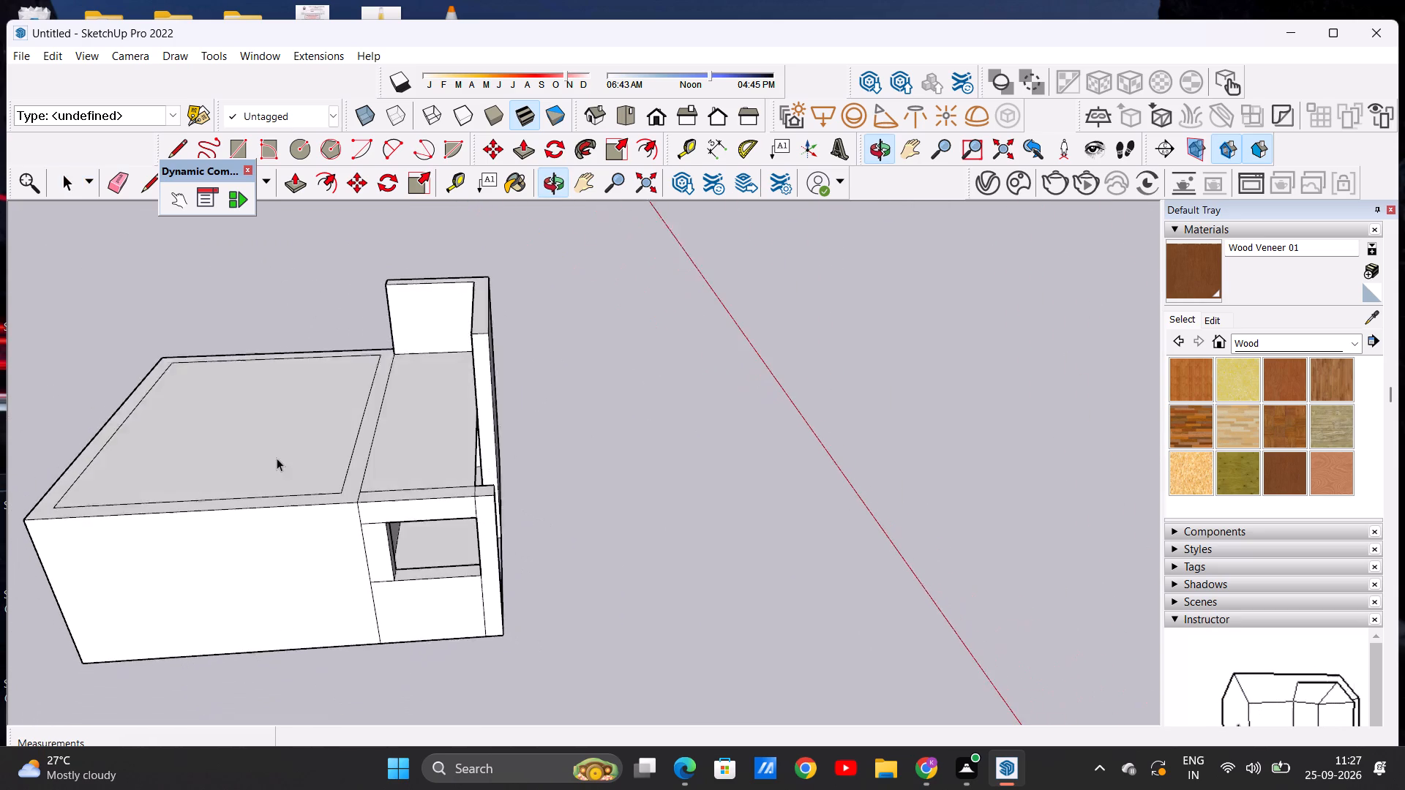
{"action": "scroll", "coordinate": [442, 418], "scroll_direction": "up", "scroll_amount": 7}
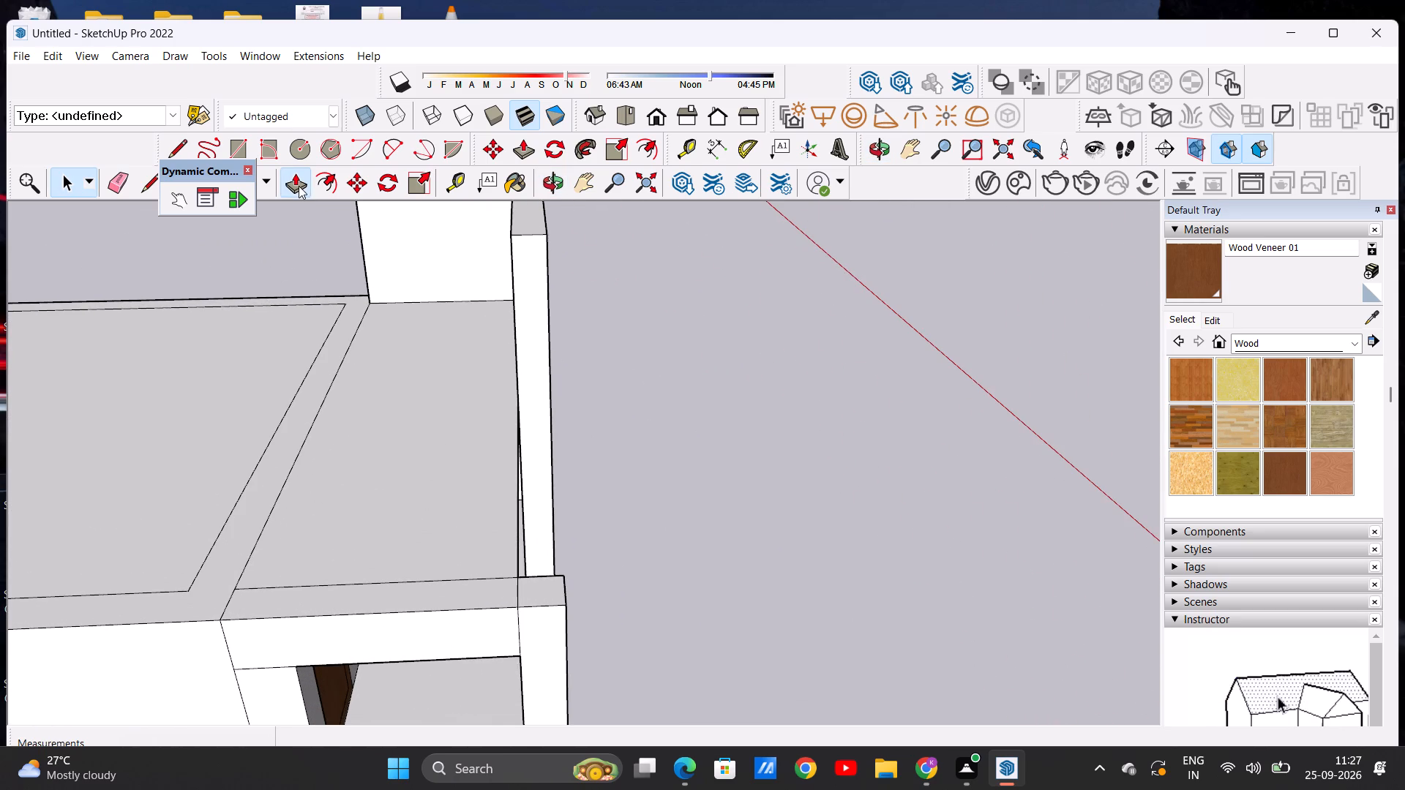
{"action": "left_click", "coordinate": [299, 186]}
{"action": "left_click", "coordinate": [505, 520]}
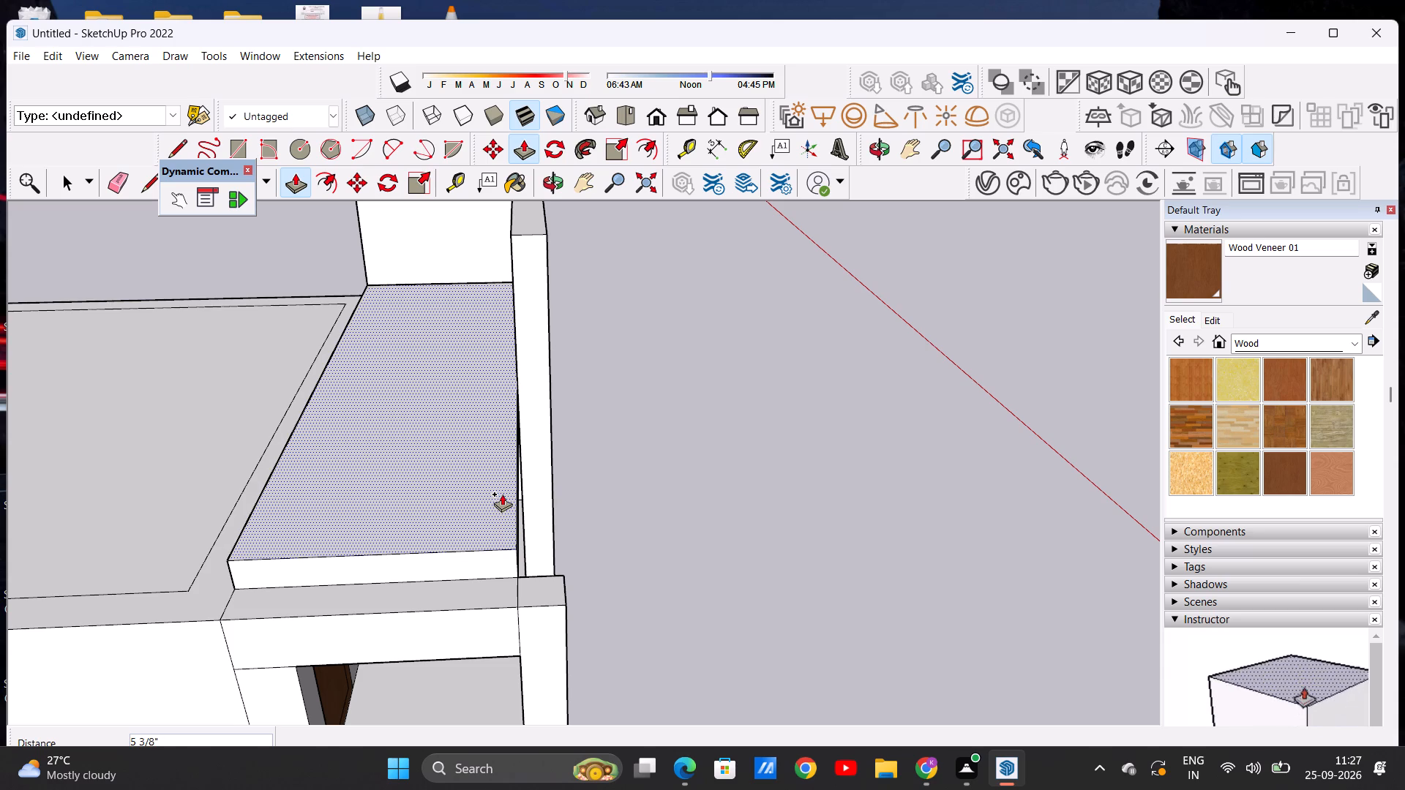
{"action": "left_click", "coordinate": [502, 494]}
Push/Pull the main roof's inner panel up 5 3/8", level with the top of the porch slab.
{"action": "scroll", "coordinate": [462, 480], "scroll_direction": "down", "scroll_amount": 8}
{"action": "scroll", "coordinate": [321, 487], "scroll_direction": "up", "scroll_amount": 5}
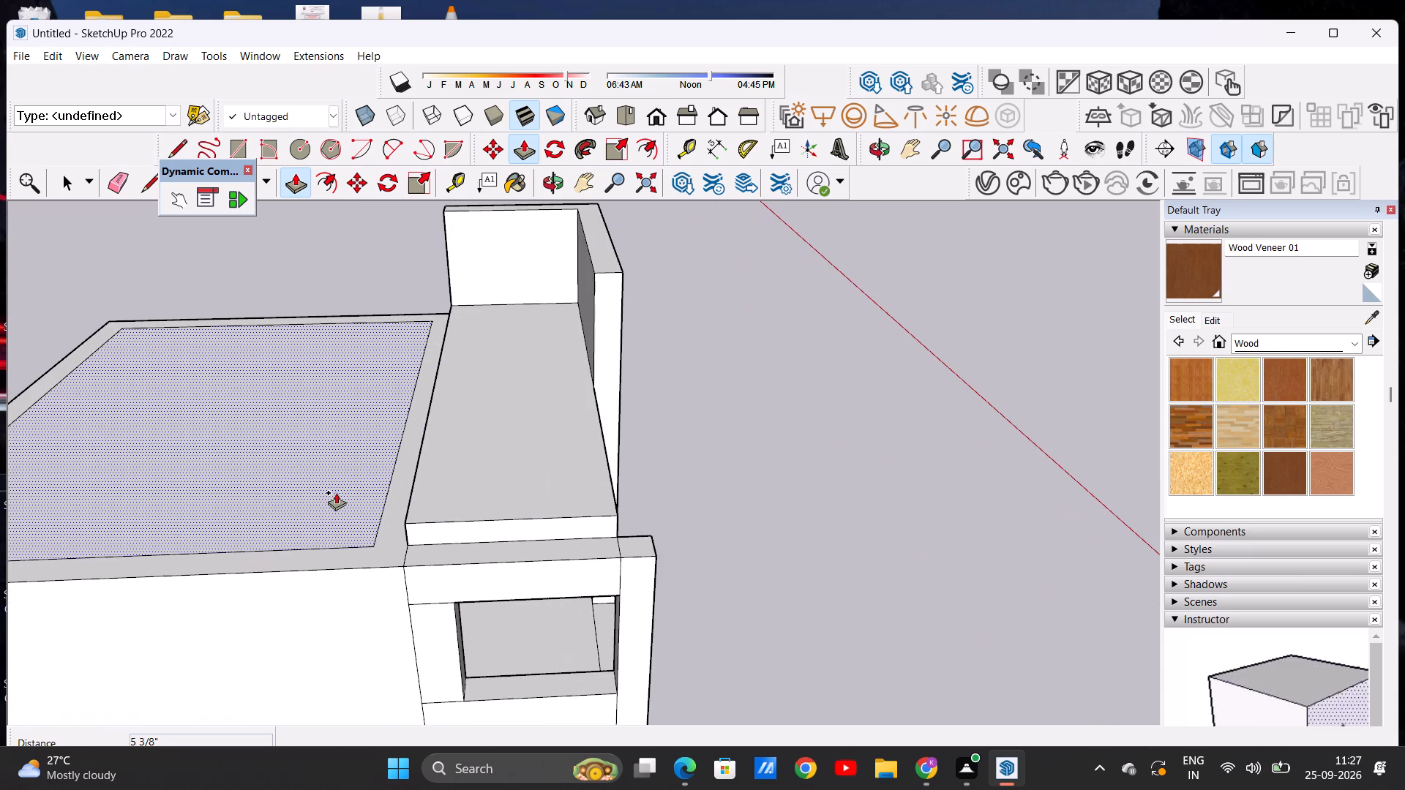
{"action": "left_click", "coordinate": [344, 498]}
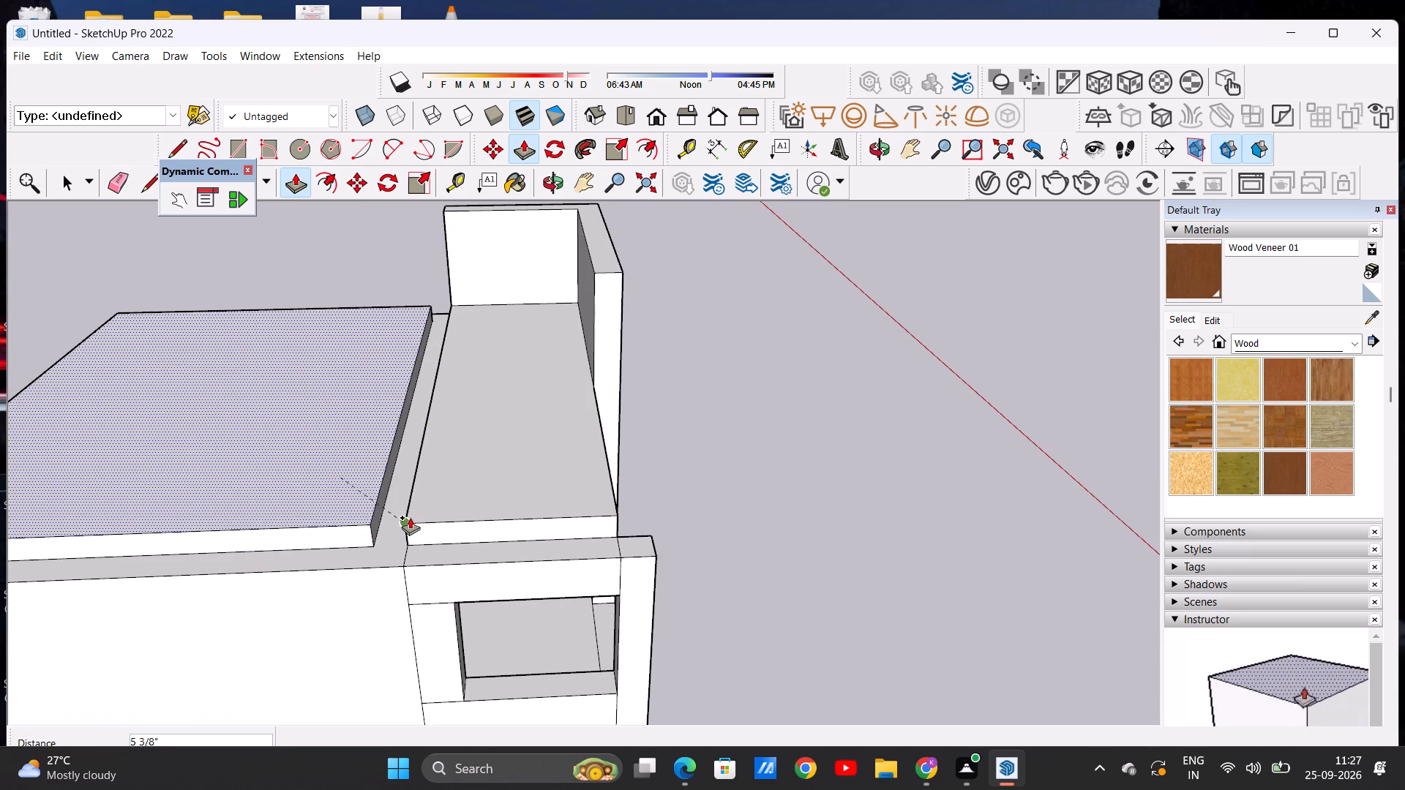
{"action": "left_click", "coordinate": [410, 517]}
Push/Pull the border strip around the main roof up 5 3/8", flush with the raised inner panel.
{"action": "scroll", "coordinate": [455, 475], "scroll_direction": "down", "scroll_amount": 7}
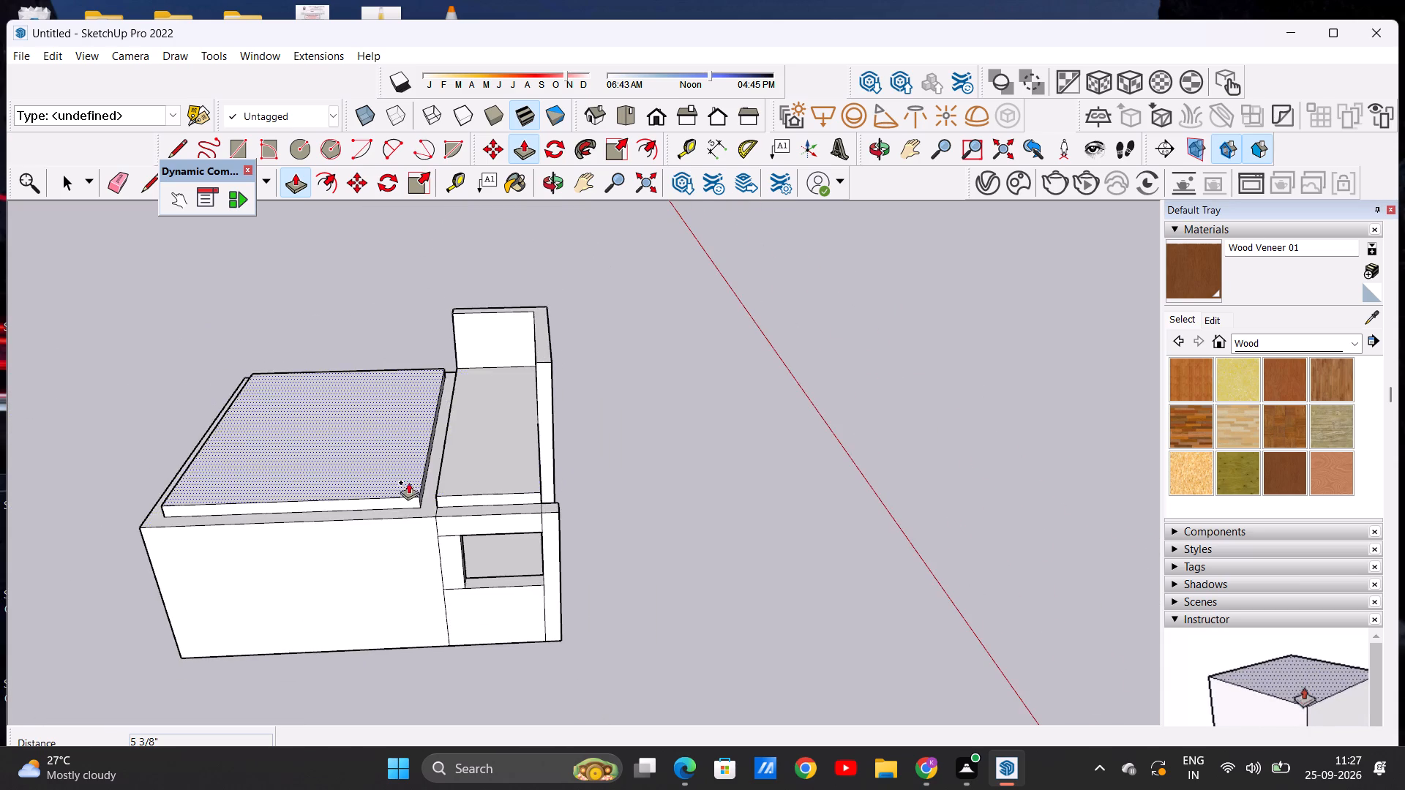
{"action": "scroll", "coordinate": [422, 477], "scroll_direction": "up", "scroll_amount": 12}
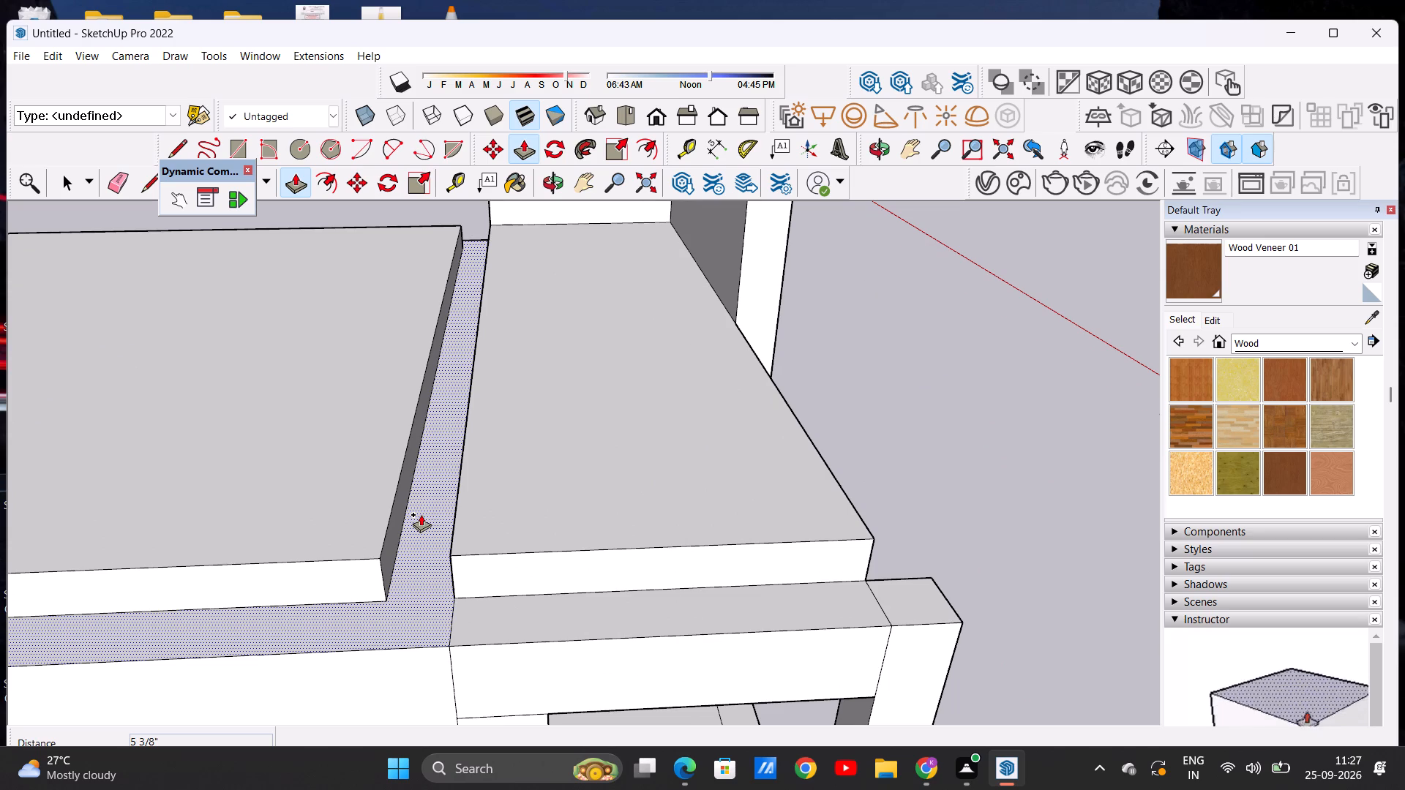
{"action": "scroll", "coordinate": [421, 514], "scroll_direction": "down", "scroll_amount": 10}
{"action": "left_click", "coordinate": [432, 503]}
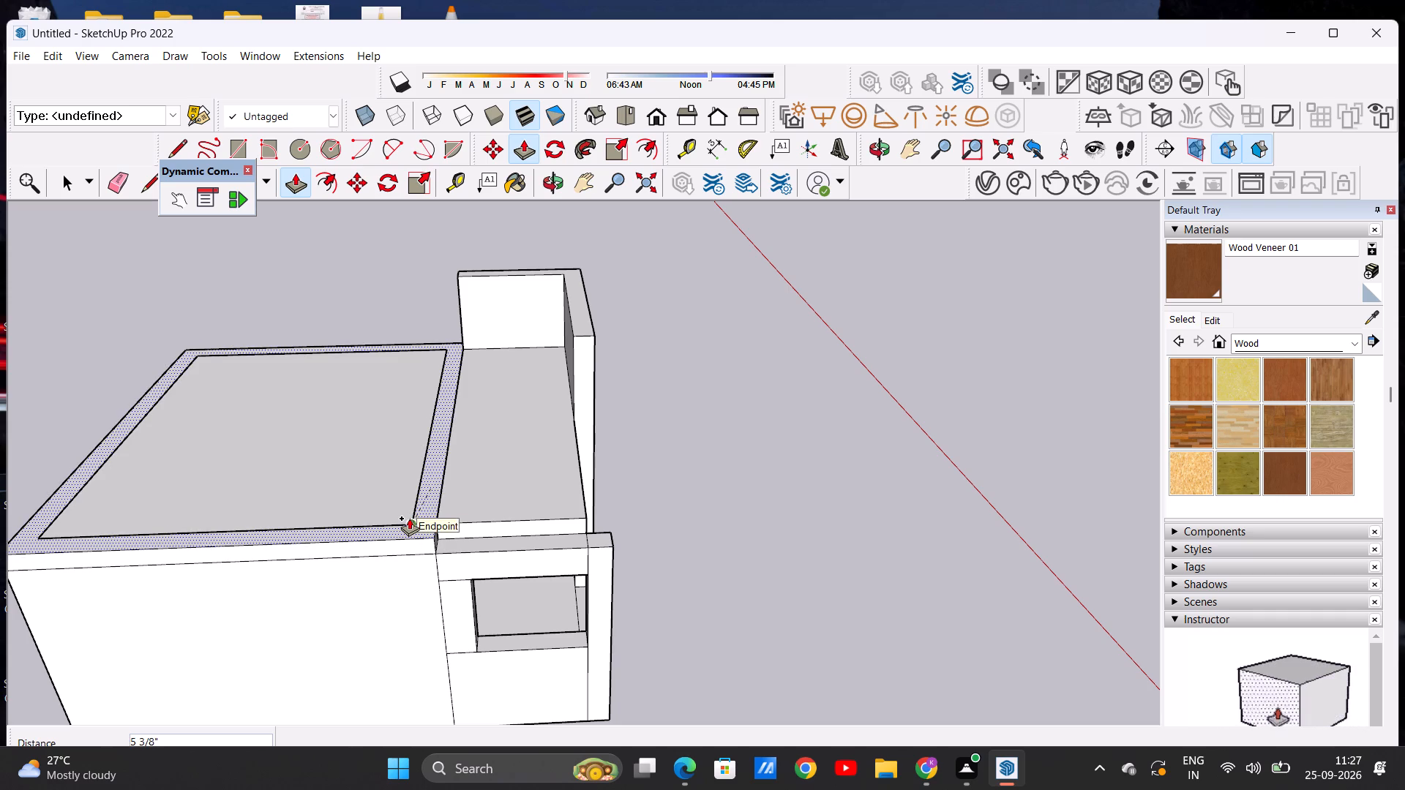
{"action": "scroll", "coordinate": [410, 521], "scroll_direction": "up", "scroll_amount": 4}
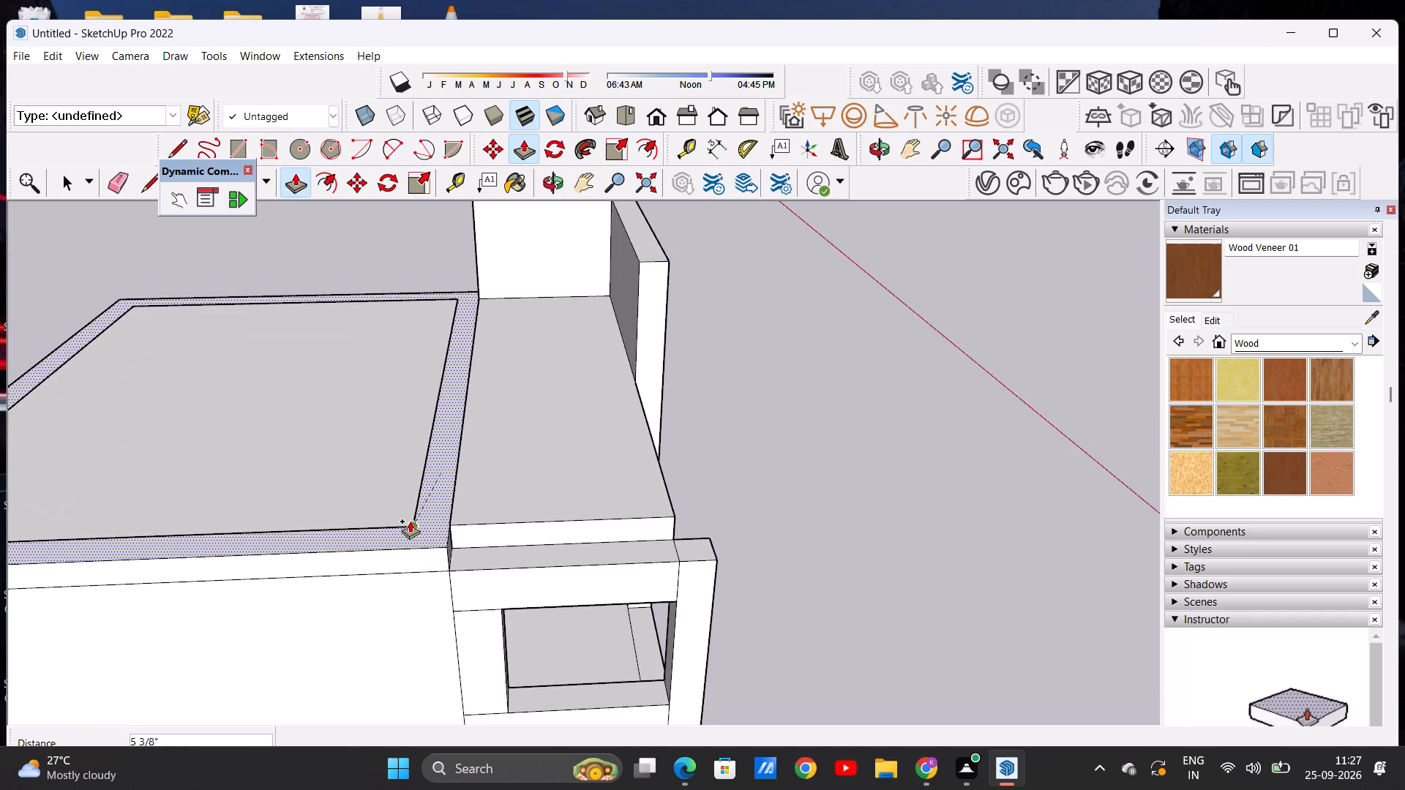
{"action": "scroll", "coordinate": [410, 521], "scroll_direction": "up", "scroll_amount": 7}
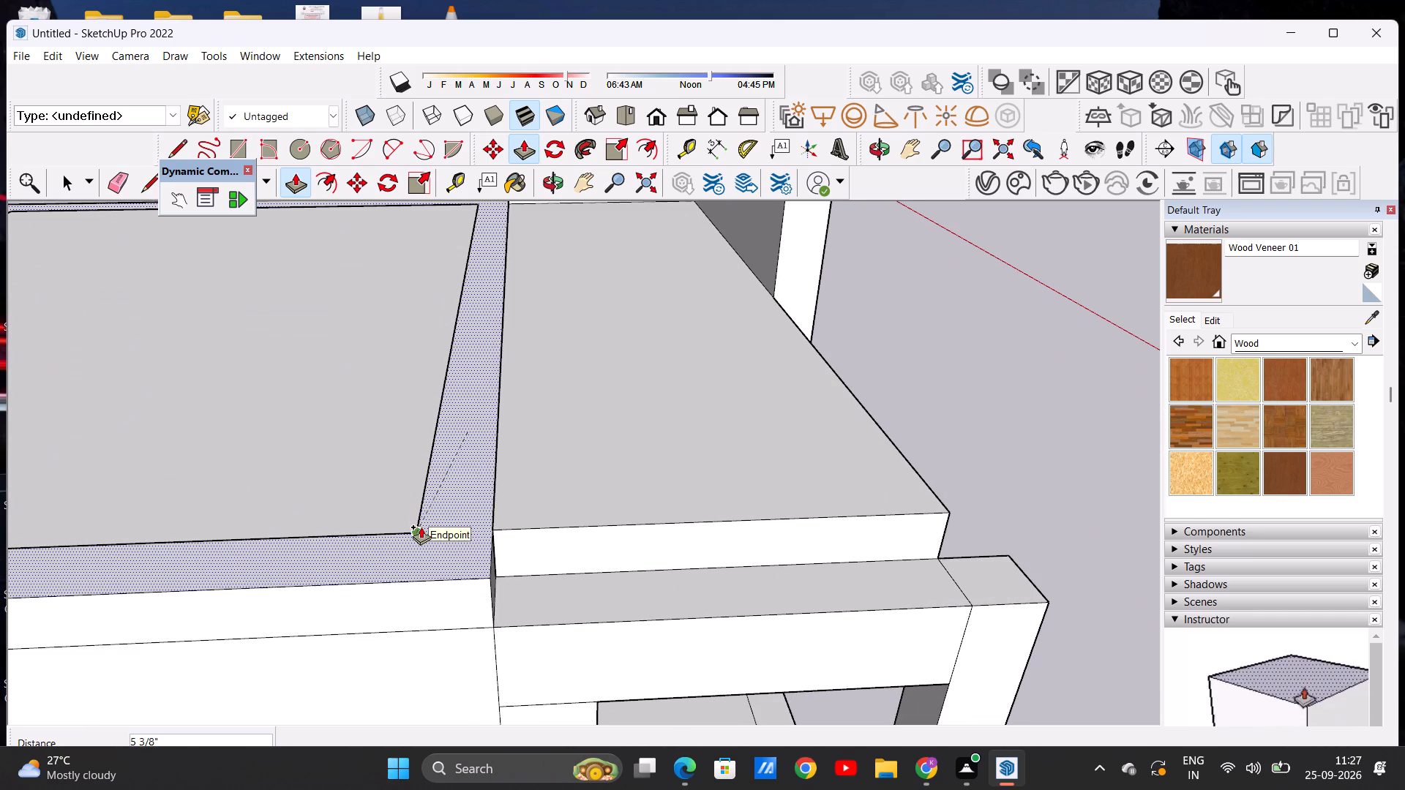
{"action": "left_click", "coordinate": [421, 527]}
Push/Pull the top of the beam over the side opening up 5 3/8", flush with the porch slab.
{"action": "scroll", "coordinate": [435, 503], "scroll_direction": "down", "scroll_amount": 18}
{"action": "scroll", "coordinate": [249, 516], "scroll_direction": "up", "scroll_amount": 3}
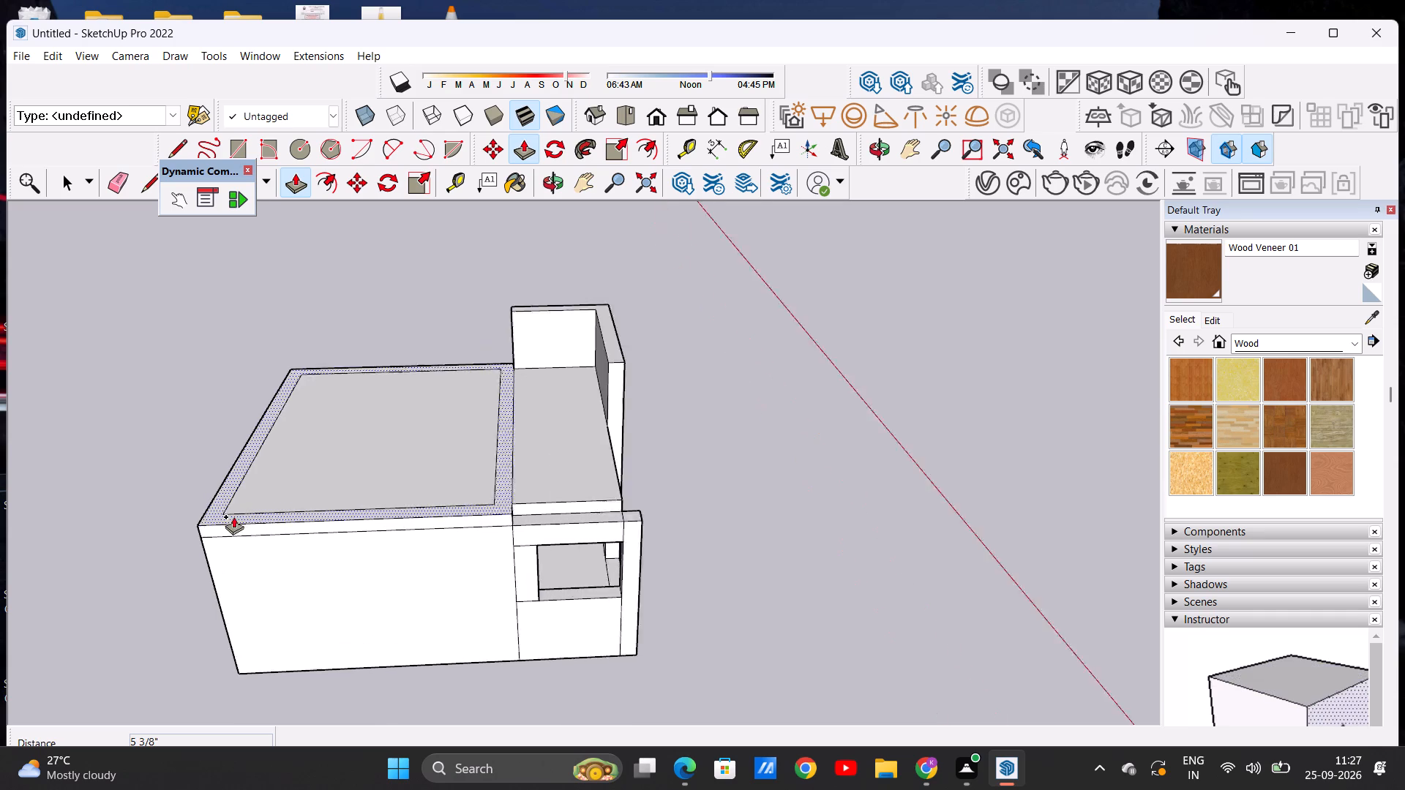
{"action": "scroll", "coordinate": [233, 516], "scroll_direction": "up", "scroll_amount": 8}
{"action": "scroll", "coordinate": [217, 516], "scroll_direction": "down", "scroll_amount": 15}
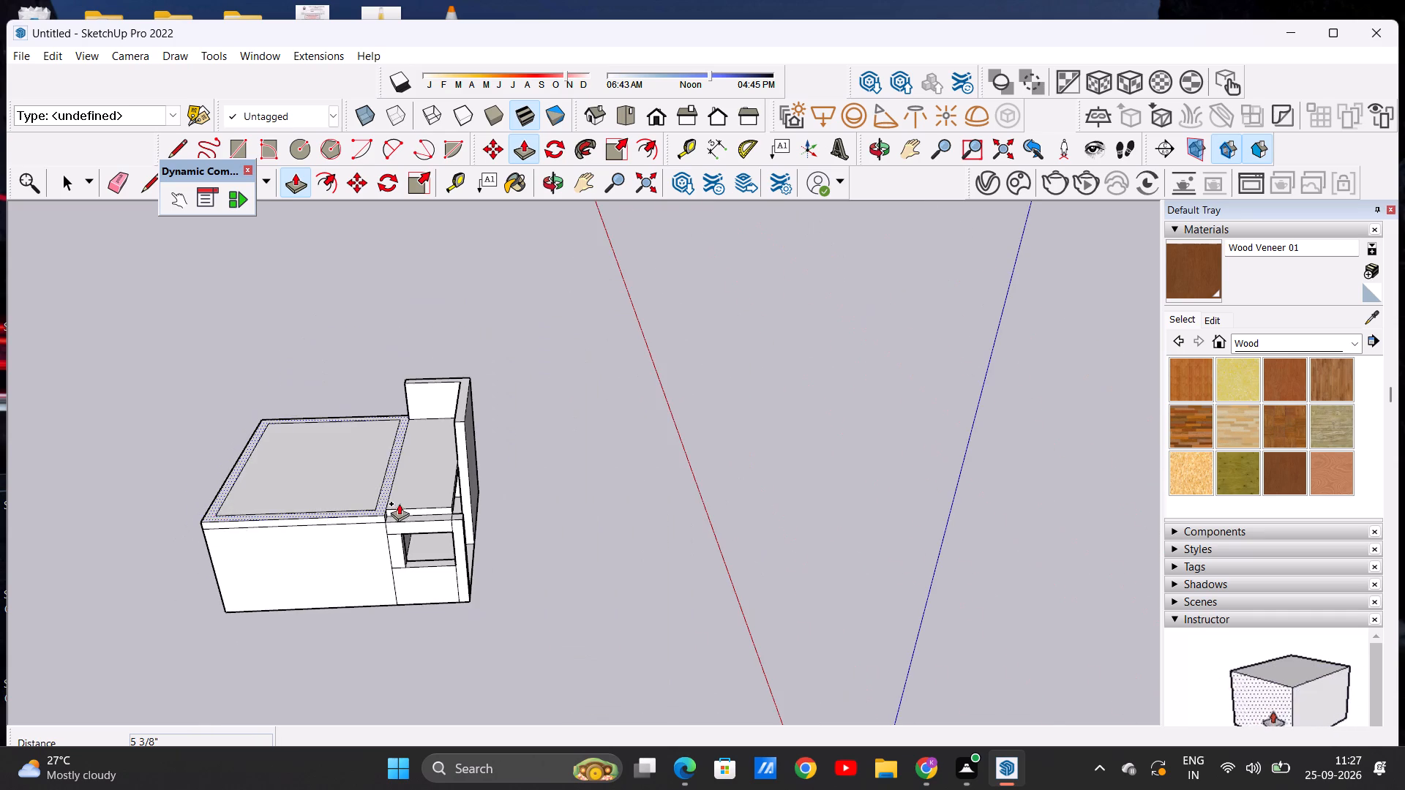
{"action": "scroll", "coordinate": [425, 511], "scroll_direction": "up", "scroll_amount": 19}
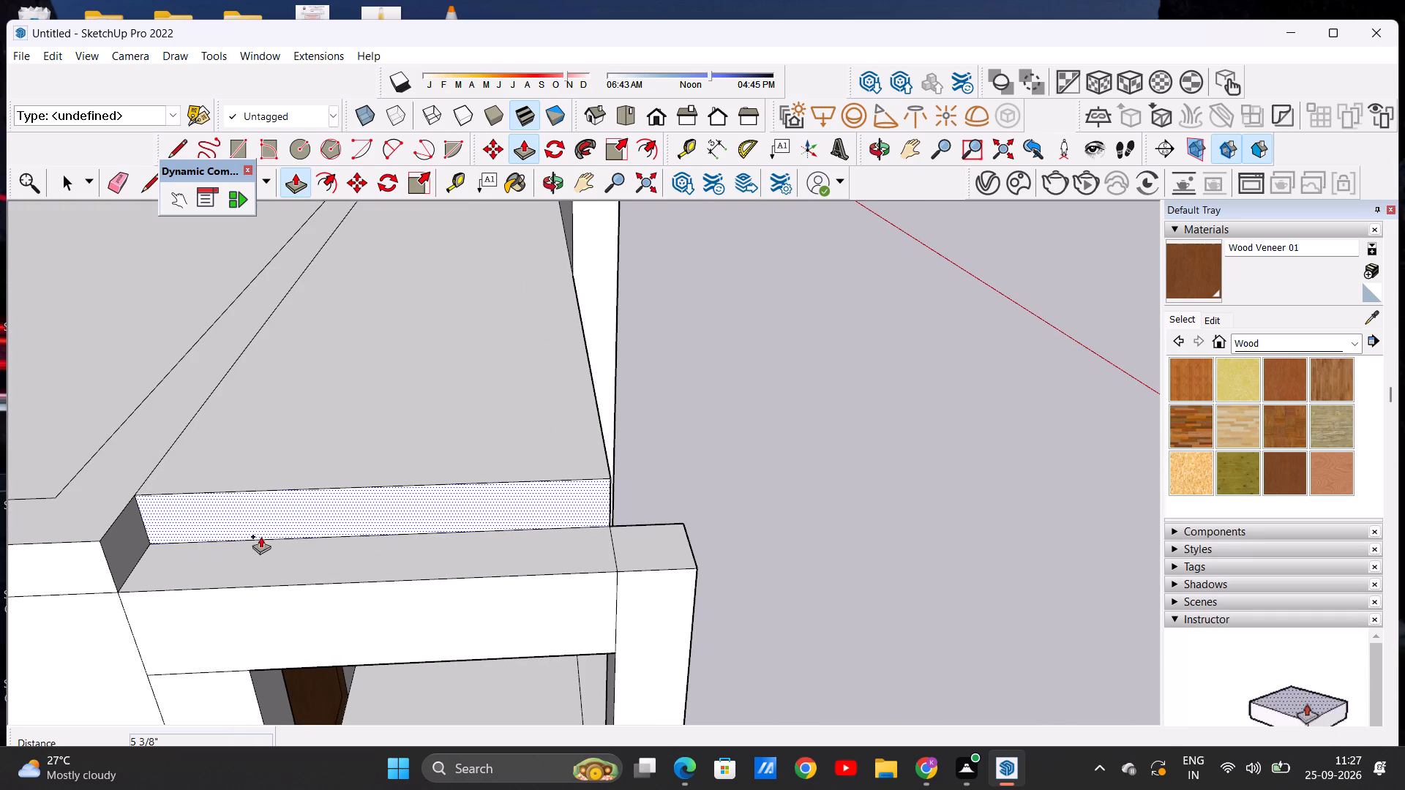
{"action": "left_click", "coordinate": [217, 551]}
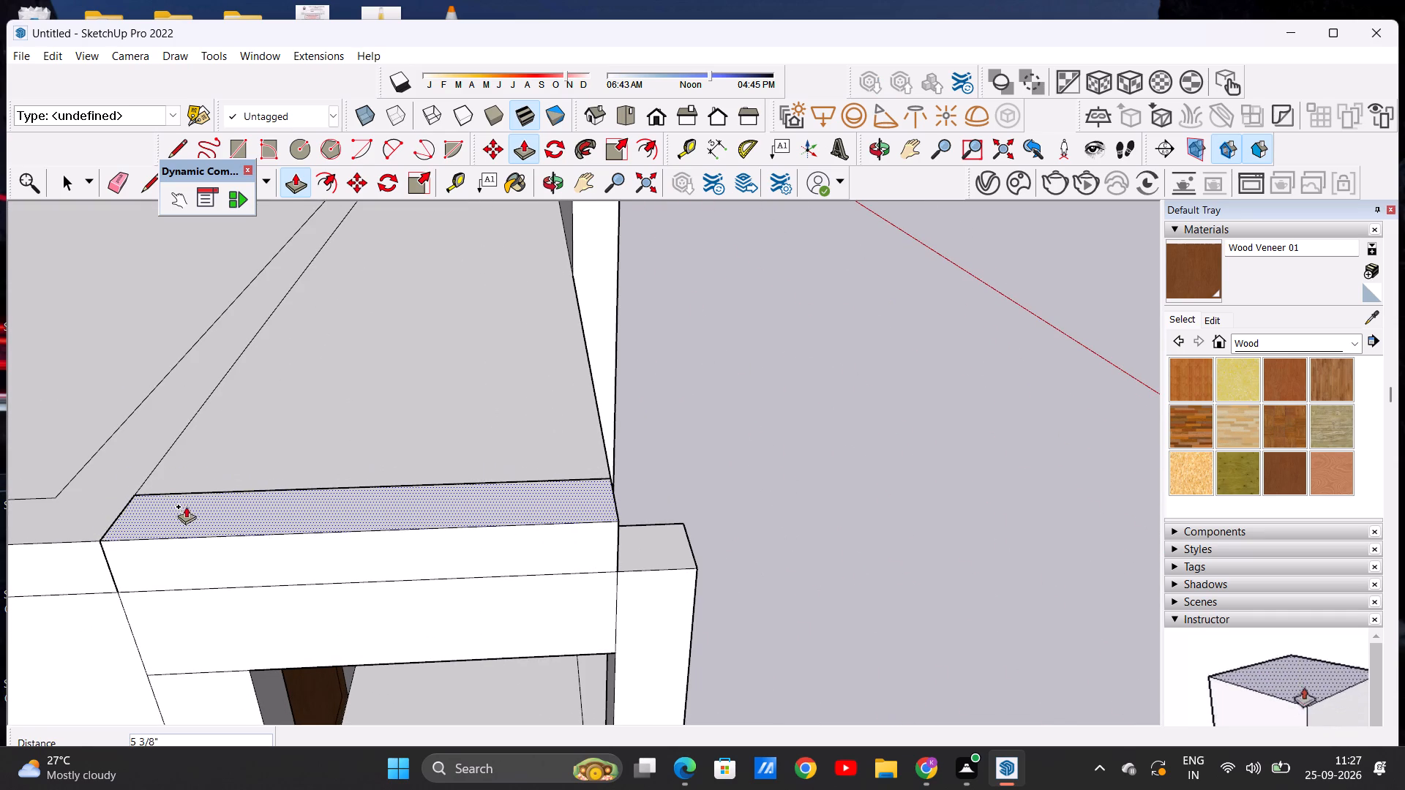
{"action": "middle_click_drag", "start_coordinate": [194, 510], "coordinate": [372, 517]}
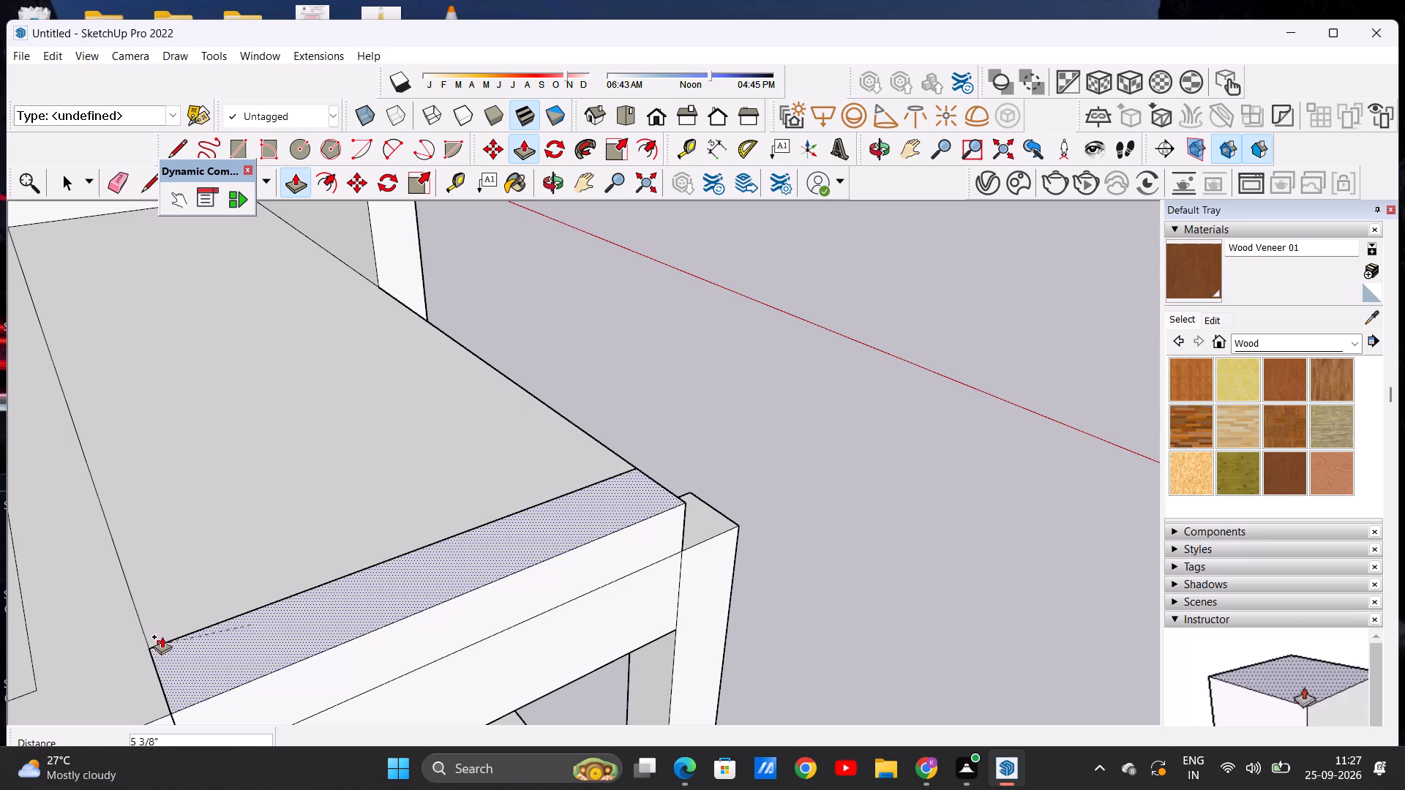
{"action": "left_click", "coordinate": [153, 642]}
Examine the raised roof slab and the porch entrance from above and from the front of the building.
{"action": "scroll", "coordinate": [258, 553], "scroll_direction": "down", "scroll_amount": 18}
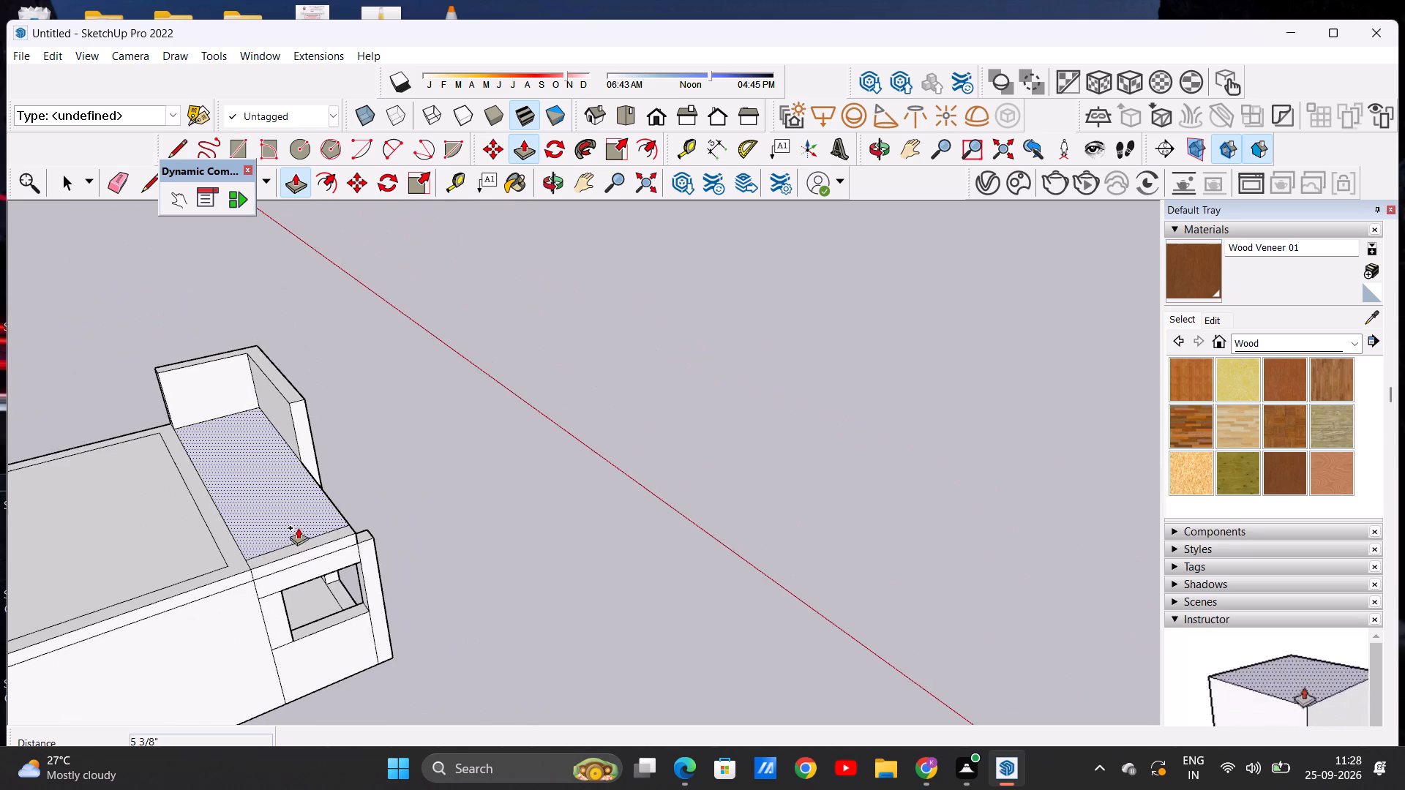
{"action": "middle_click_drag", "start_coordinate": [332, 522], "coordinate": [0, 504]}
{"action": "scroll", "coordinate": [36, 512], "scroll_direction": "down", "scroll_amount": 8}
{"action": "middle_click_drag", "start_coordinate": [359, 462], "coordinate": [323, 464]}
{"action": "scroll", "coordinate": [359, 462], "scroll_direction": "up", "scroll_amount": 1}
{"action": "middle_click_drag", "start_coordinate": [323, 464], "coordinate": [83, 452]}
{"action": "scroll", "coordinate": [409, 365], "scroll_direction": "up", "scroll_amount": 14}
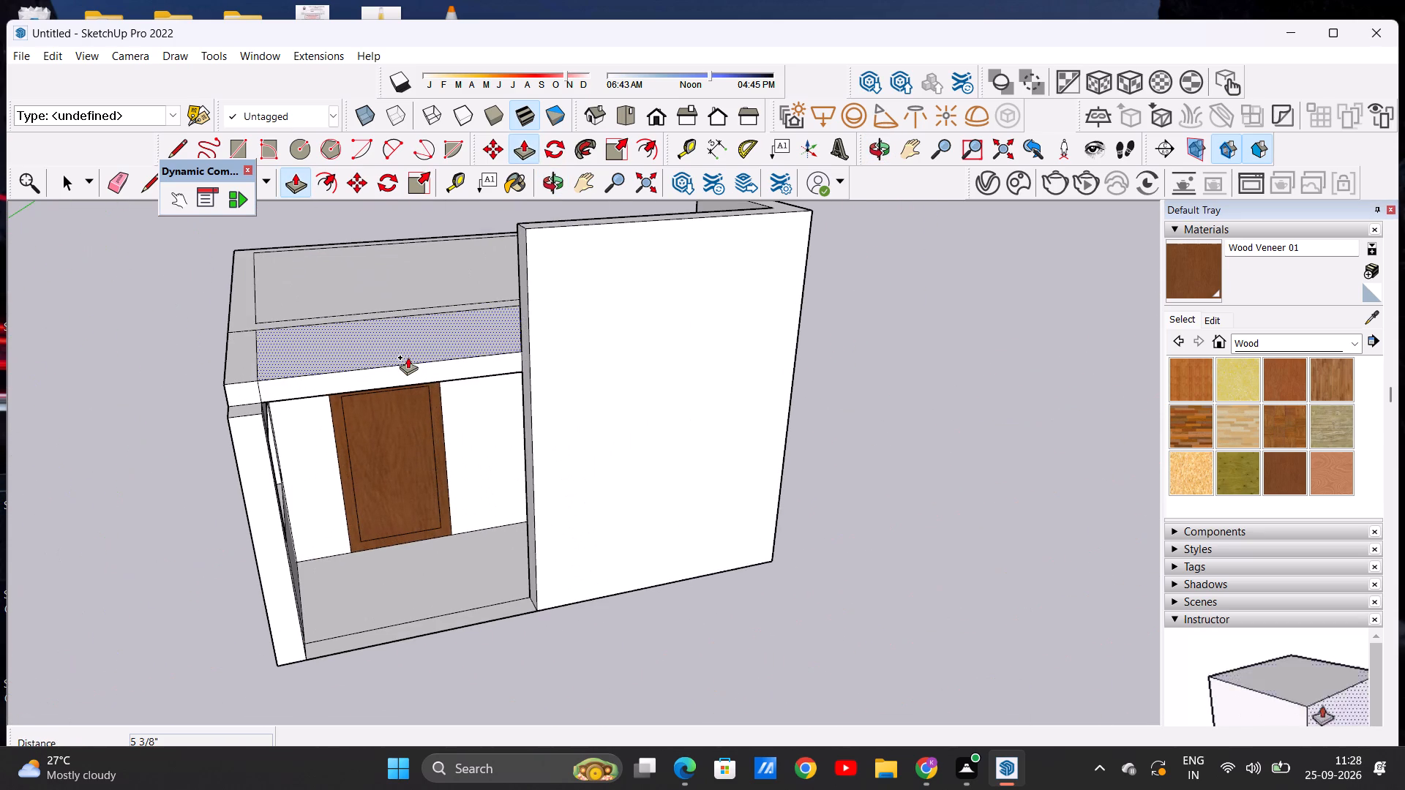
{"action": "key", "text": "space"}
{"action": "middle_click_drag", "start_coordinate": [367, 470], "coordinate": [359, 385]}
{"action": "scroll", "coordinate": [323, 394], "scroll_direction": "down", "scroll_amount": 5}
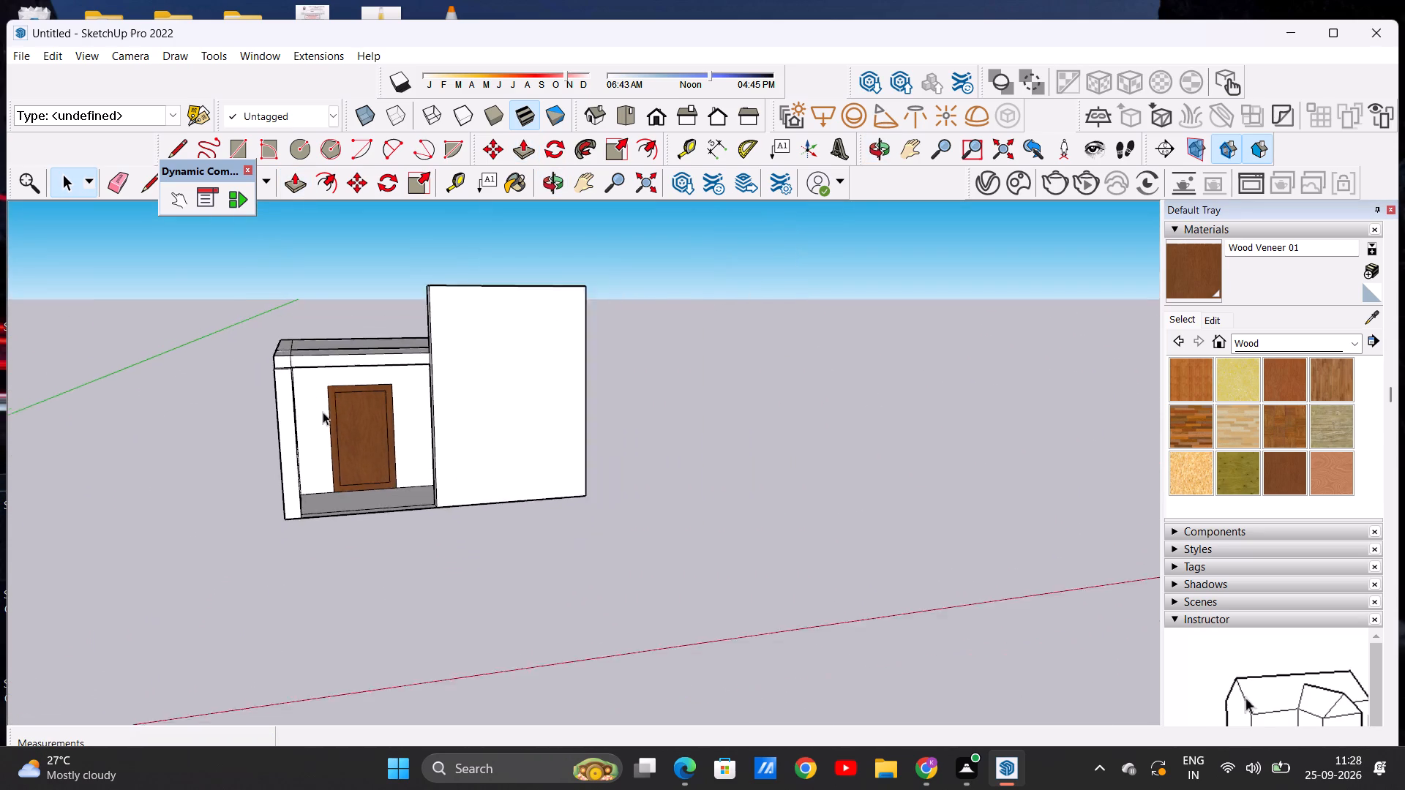
{"action": "scroll", "coordinate": [323, 412], "scroll_direction": "down", "scroll_amount": 2}
{"action": "scroll", "coordinate": [292, 353], "scroll_direction": "up", "scroll_amount": 7}
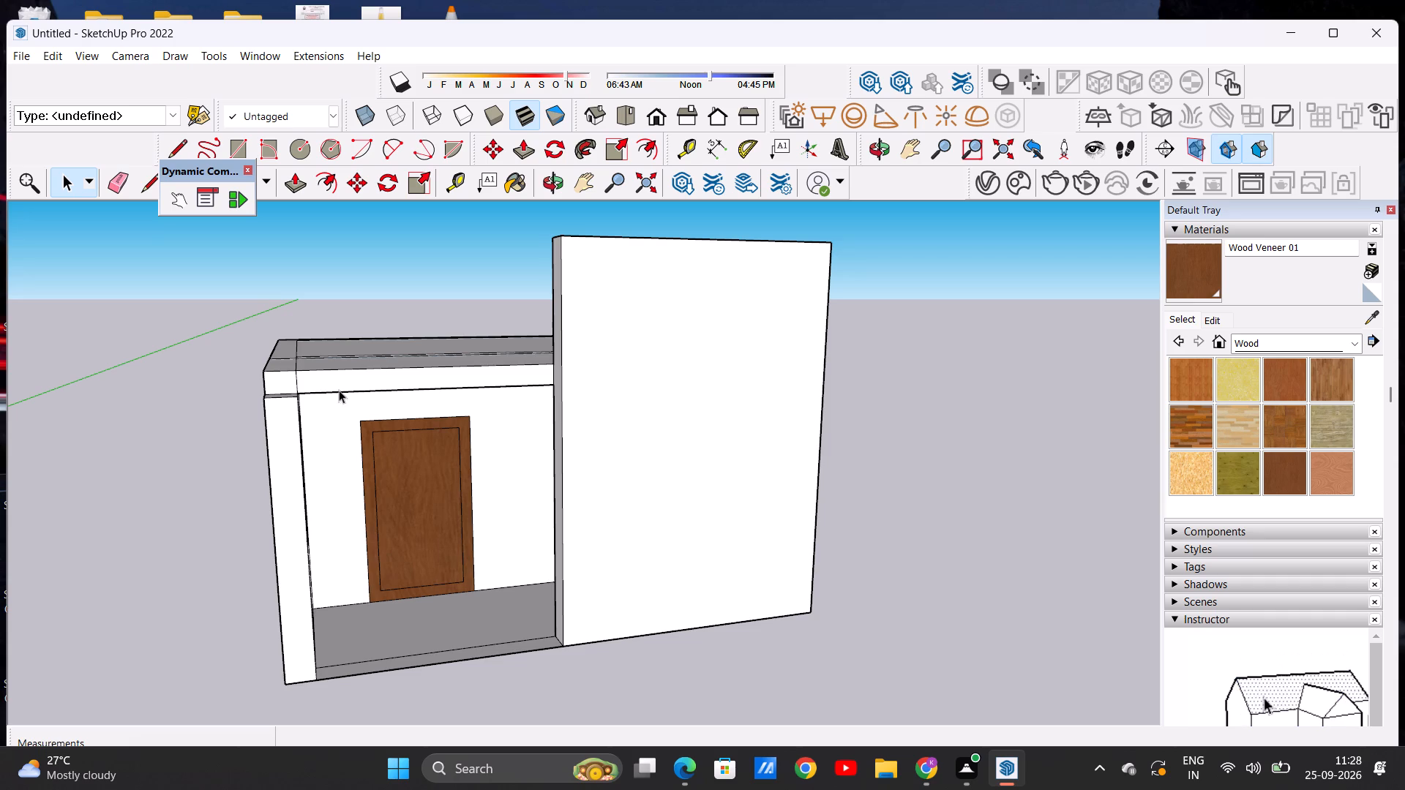
Push/Pull the front end of the side-opening beam forward about 7 3/16", flush with the porch post's front face.
{"action": "middle_click_drag", "start_coordinate": [280, 398], "coordinate": [287, 524]}
{"action": "scroll", "coordinate": [285, 485], "scroll_direction": "up", "scroll_amount": 3}
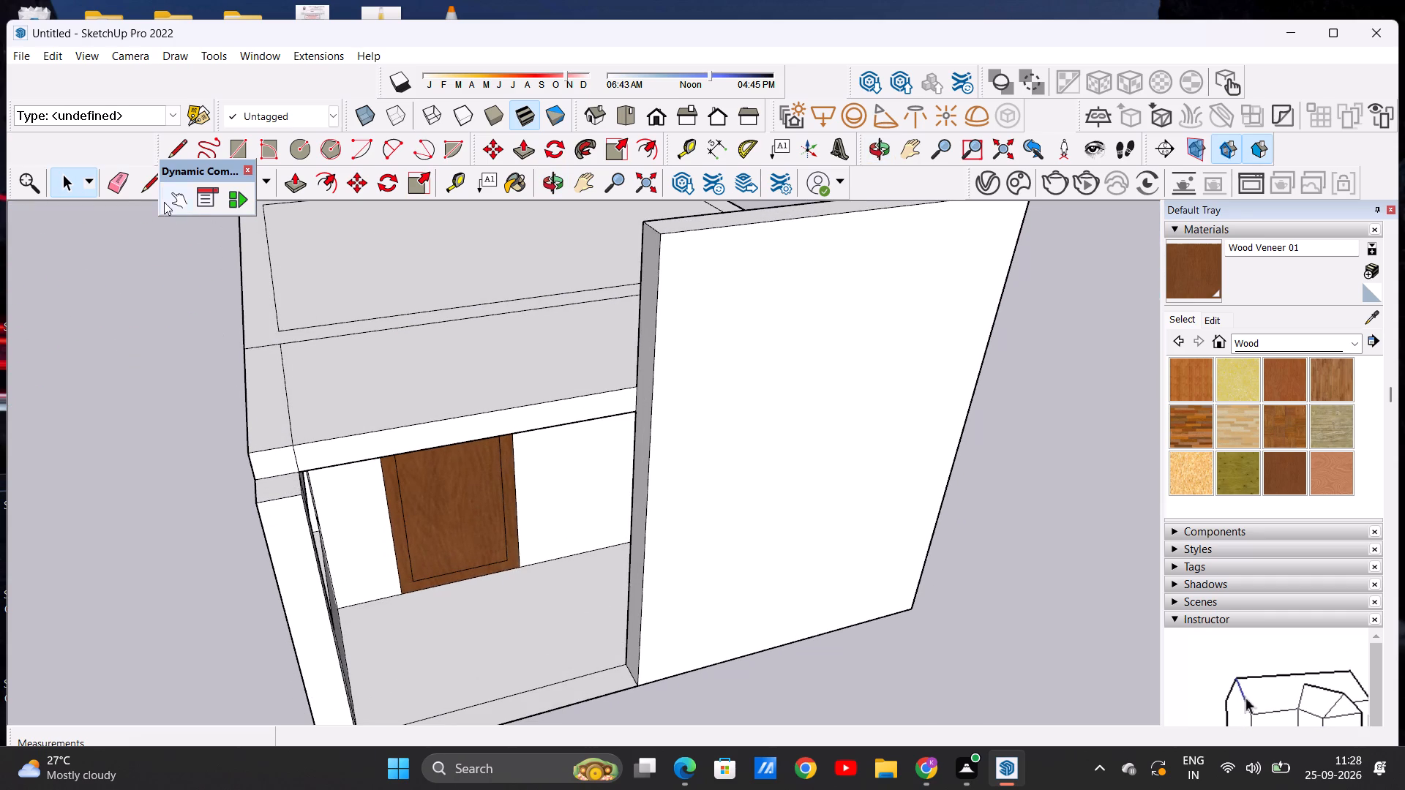
{"action": "left_click", "coordinate": [293, 187]}
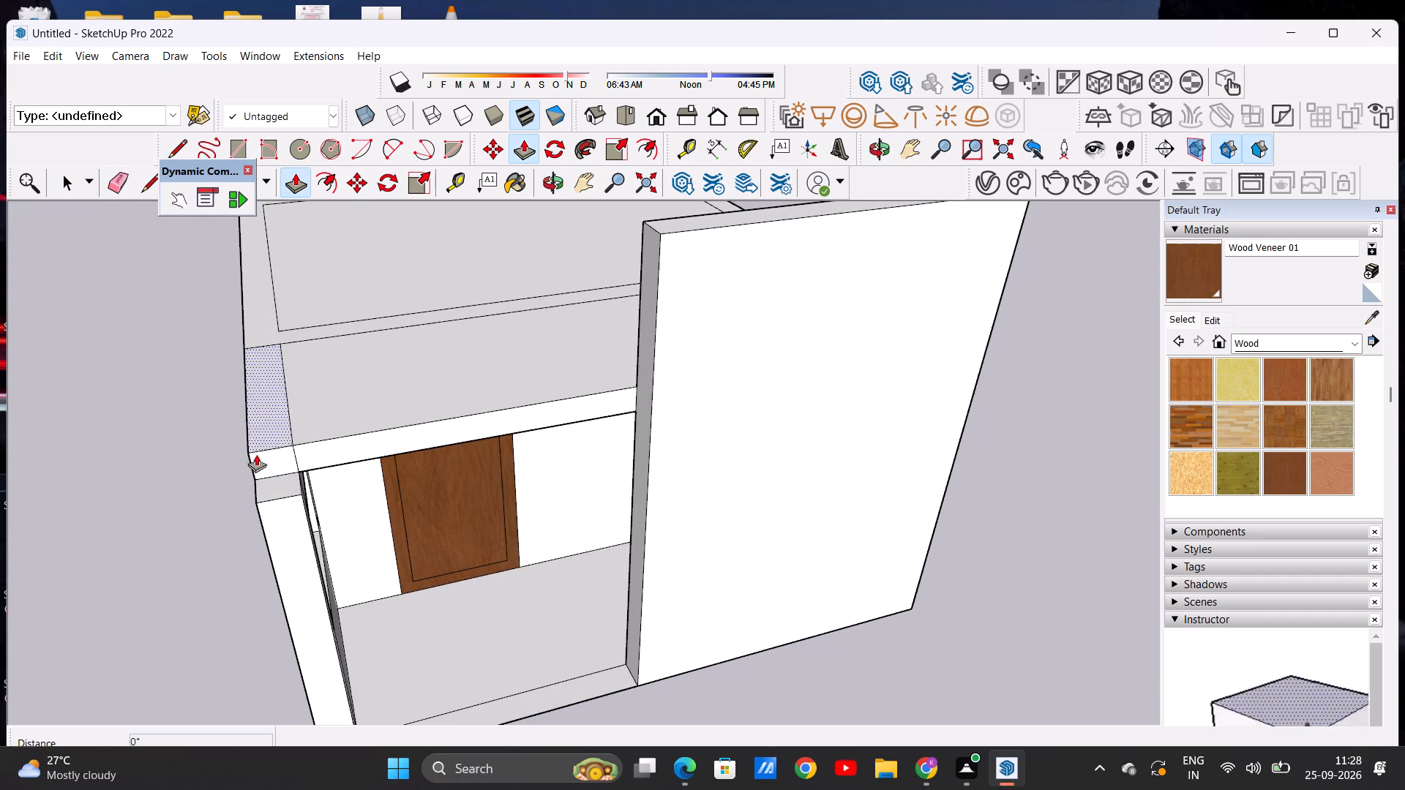
{"action": "scroll", "coordinate": [274, 443], "scroll_direction": "up", "scroll_amount": 6}
{"action": "left_click", "coordinate": [277, 468]}
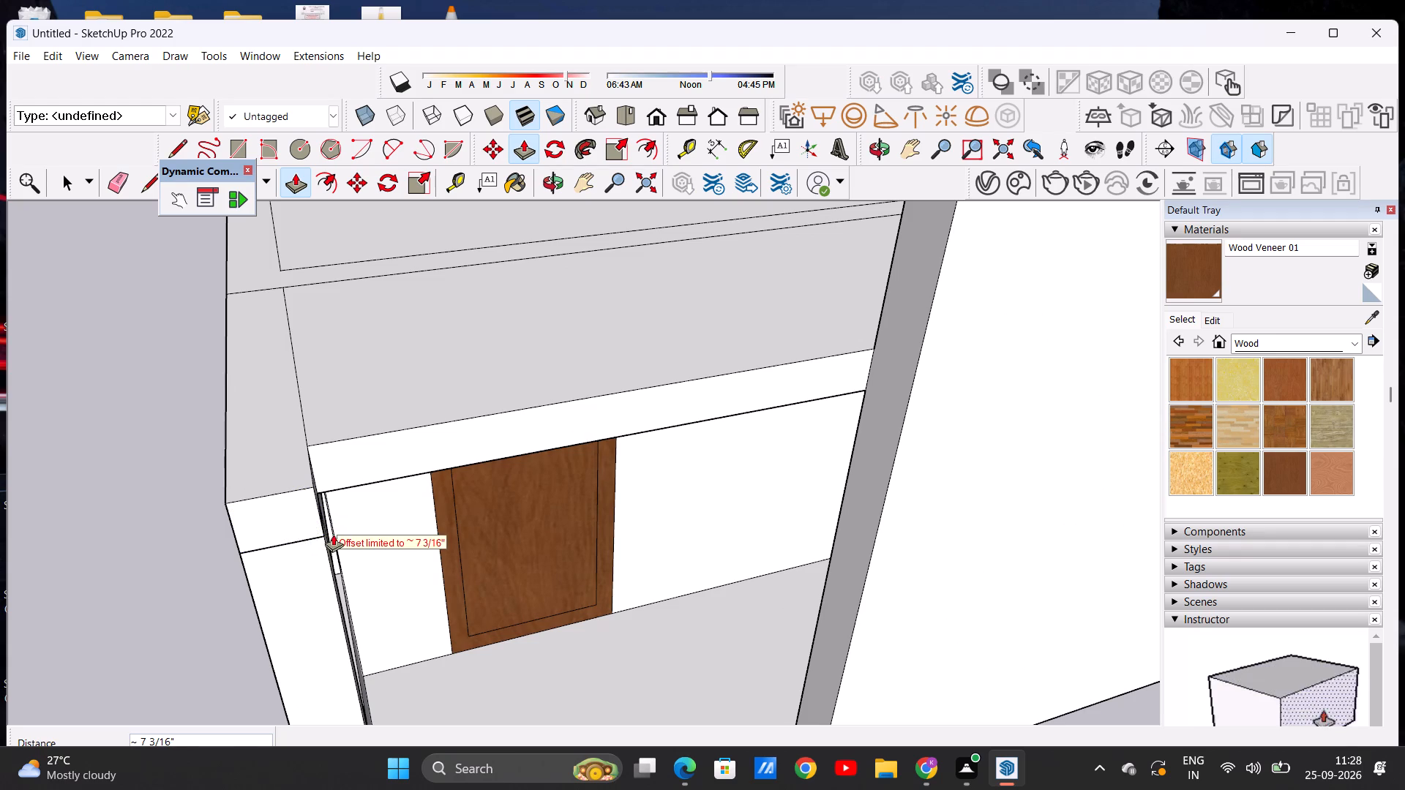
{"action": "left_click", "coordinate": [323, 533]}
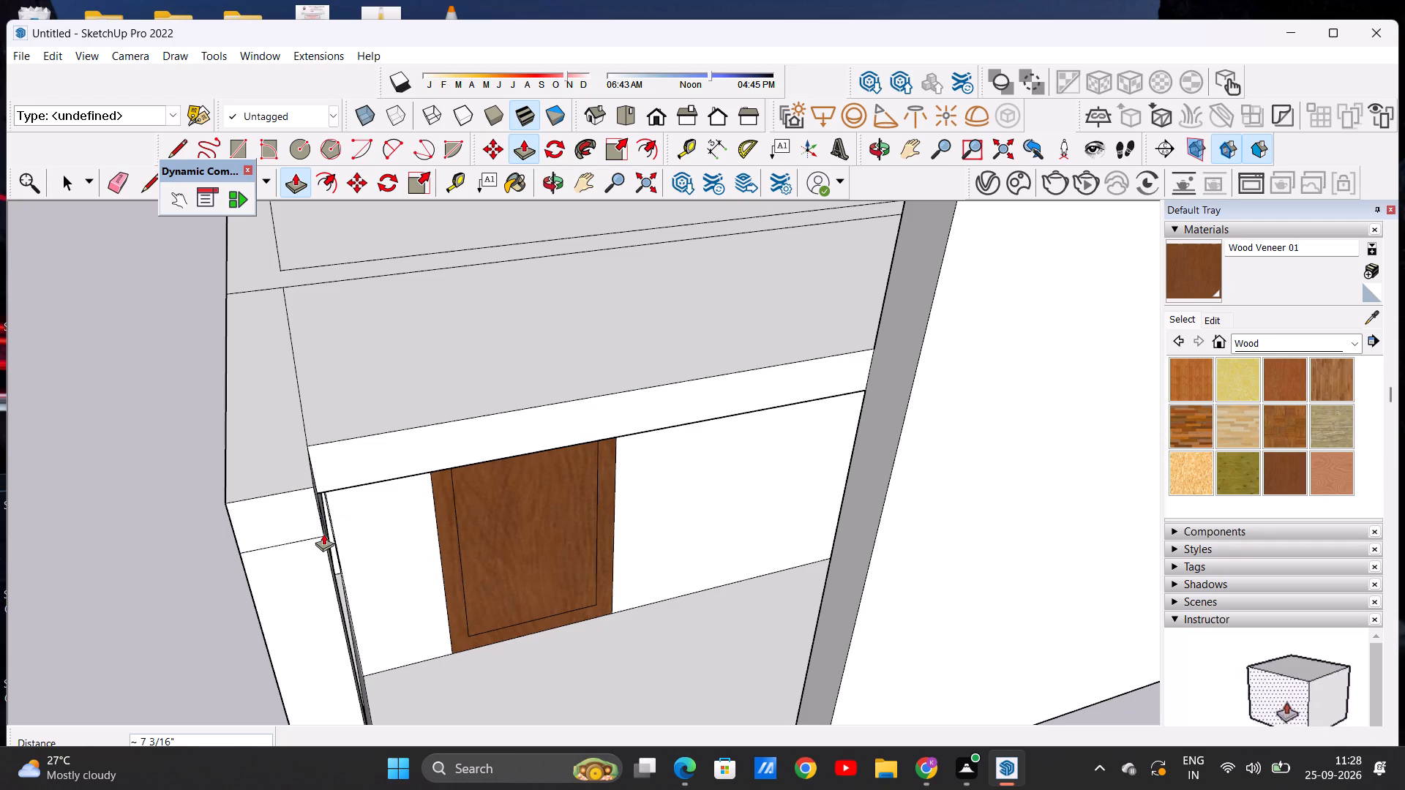
{"action": "key", "text": "space"}
Push/Pull the inner side of the beam end 5' 3" across the porch front to meet the tall wall.
{"action": "scroll", "coordinate": [430, 362], "scroll_direction": "down", "scroll_amount": 10}
{"action": "middle_click_drag", "start_coordinate": [482, 521], "coordinate": [438, 416]}
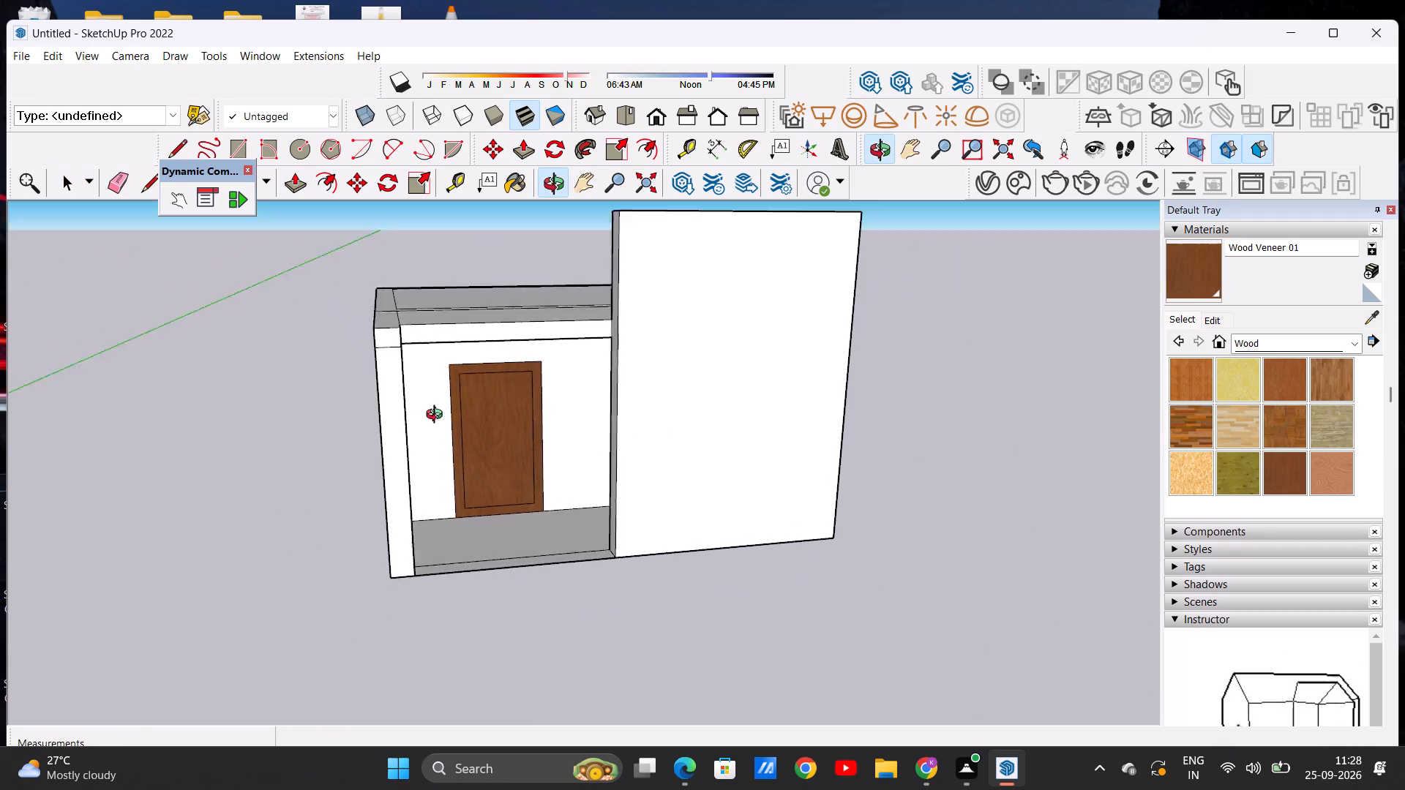
{"action": "middle_click_drag", "start_coordinate": [438, 416], "coordinate": [413, 451]}
{"action": "scroll", "coordinate": [395, 352], "scroll_direction": "up", "scroll_amount": 4}
{"action": "middle_click_drag", "start_coordinate": [383, 372], "coordinate": [307, 403]}
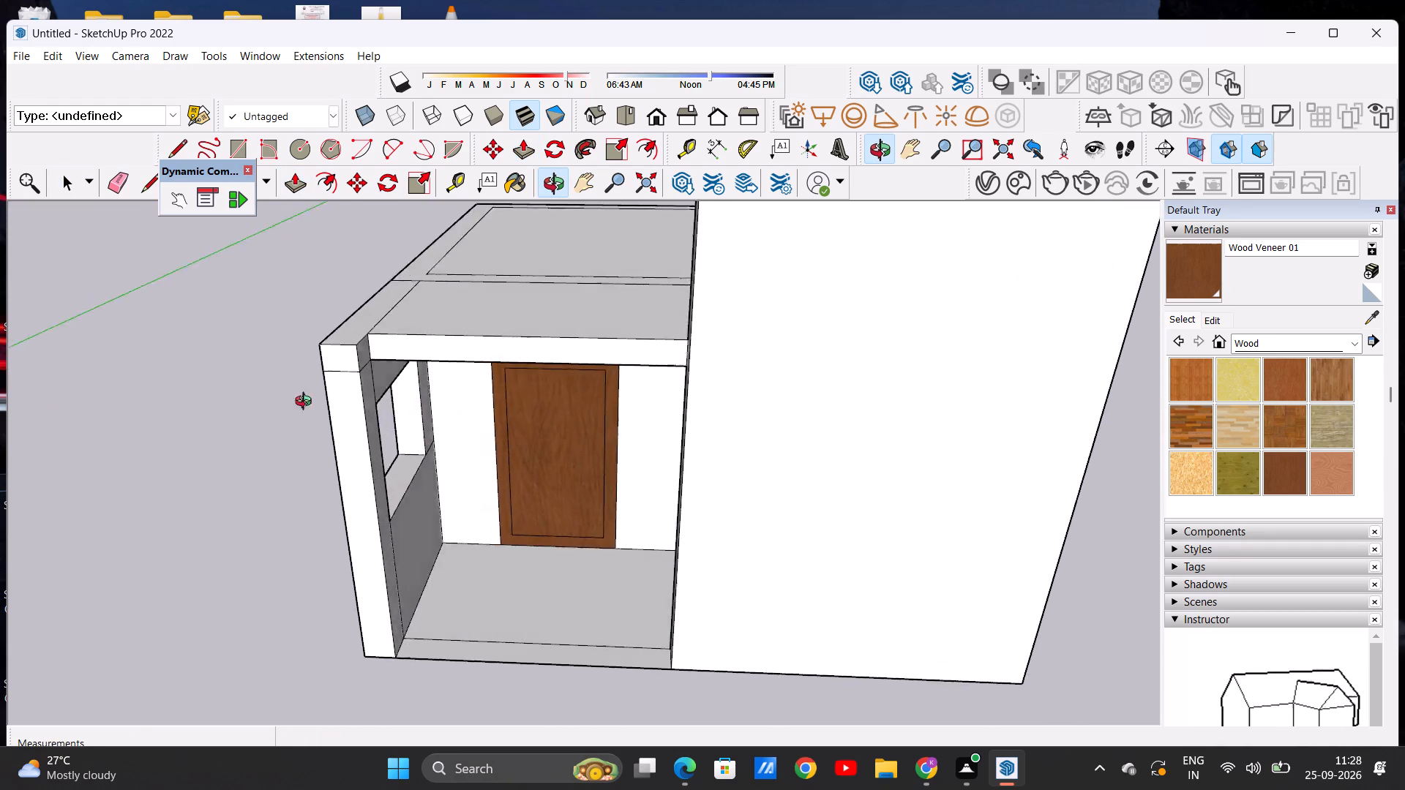
{"action": "middle_click_drag", "start_coordinate": [307, 403], "coordinate": [374, 373]}
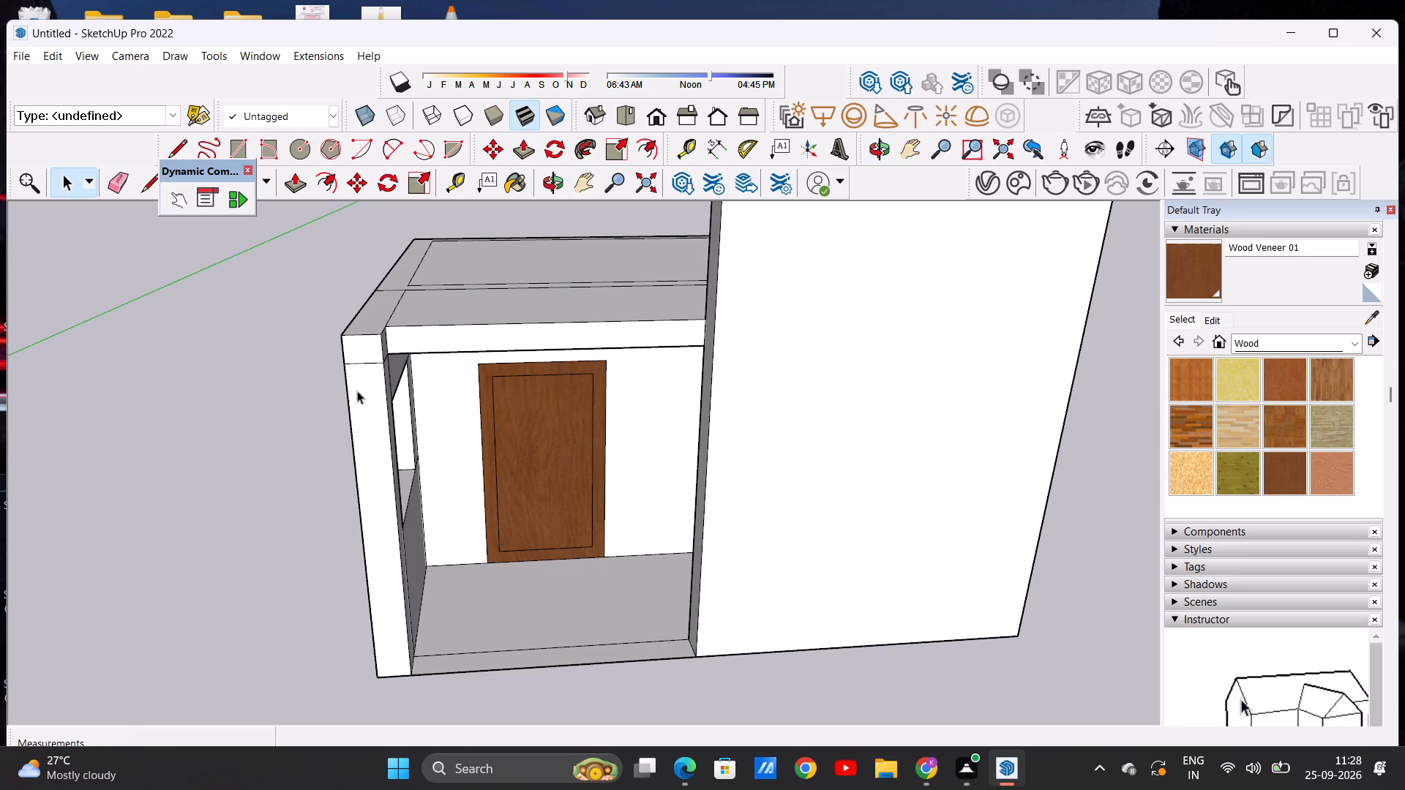
{"action": "middle_click_drag", "start_coordinate": [432, 348], "coordinate": [409, 367]}
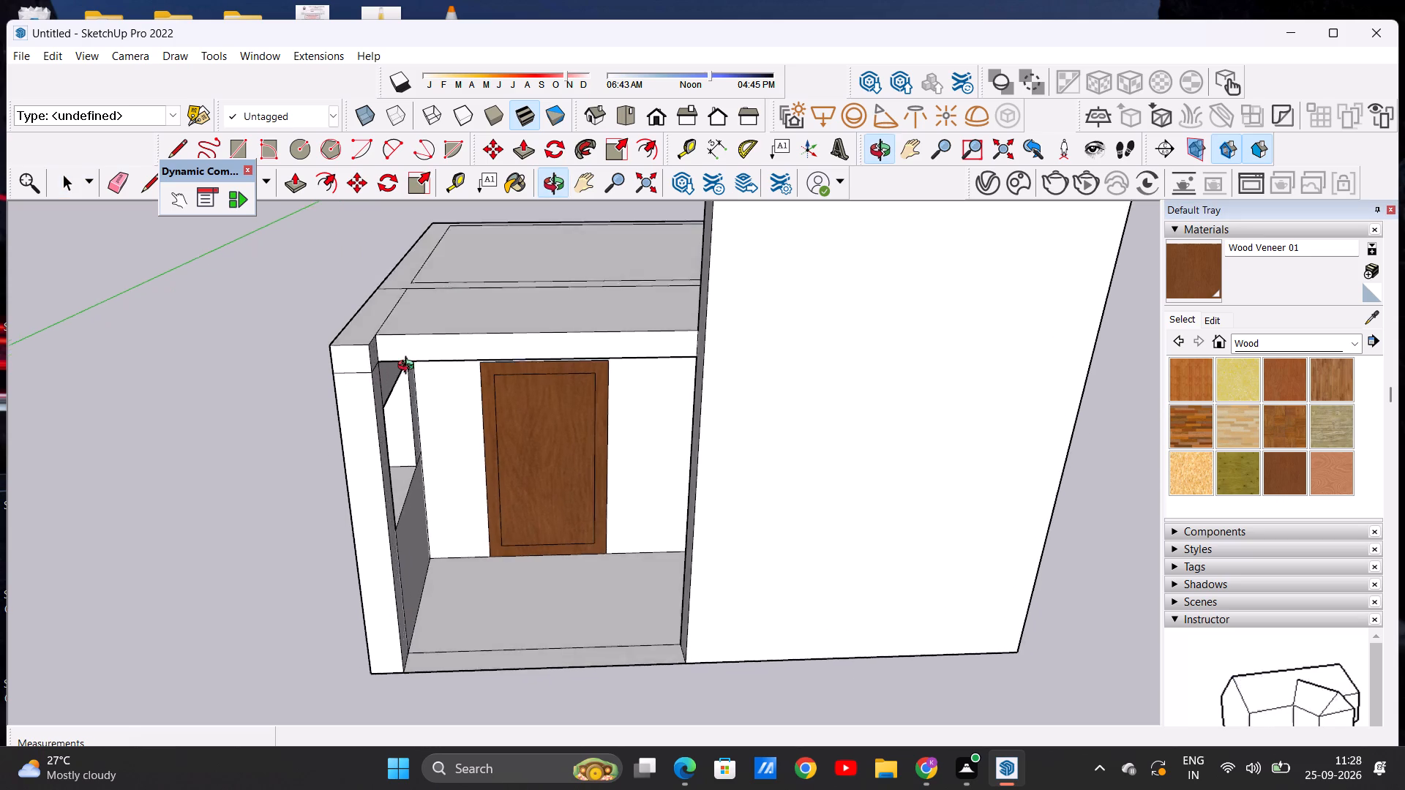
{"action": "middle_click_drag", "start_coordinate": [409, 367], "coordinate": [309, 410]}
{"action": "scroll", "coordinate": [331, 375], "scroll_direction": "up", "scroll_amount": 2}
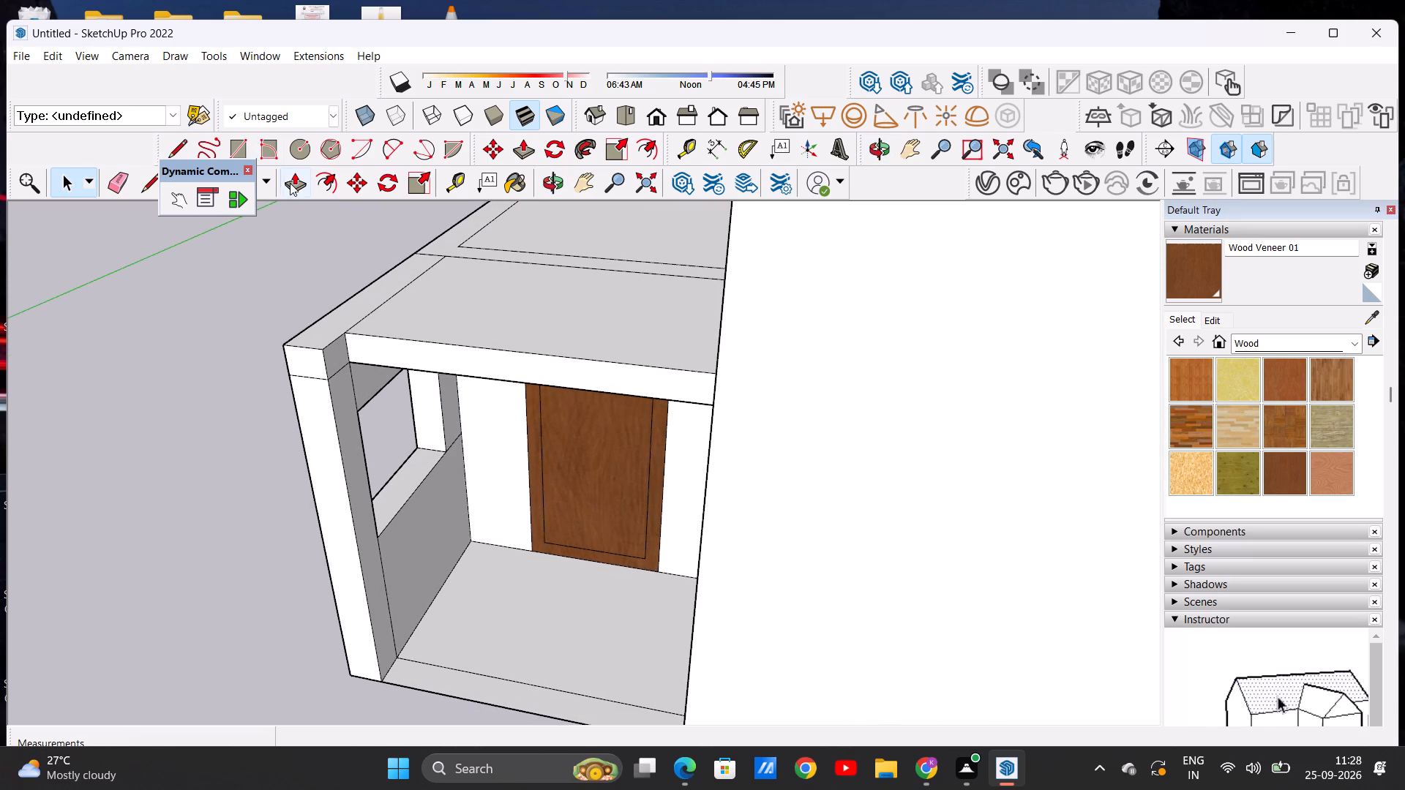
{"action": "left_click", "coordinate": [290, 183]}
{"action": "left_click", "coordinate": [337, 344]}
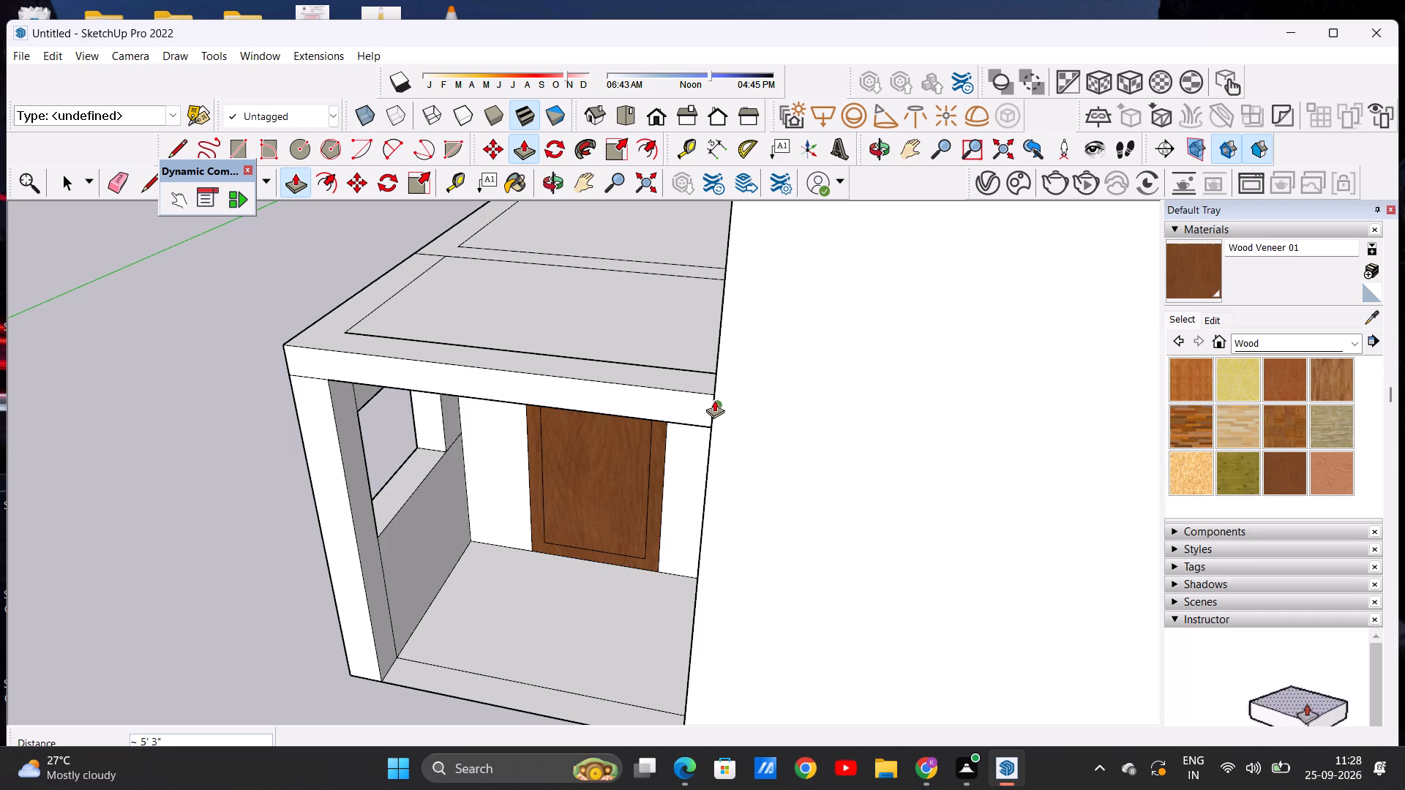
{"action": "left_click", "coordinate": [714, 400]}
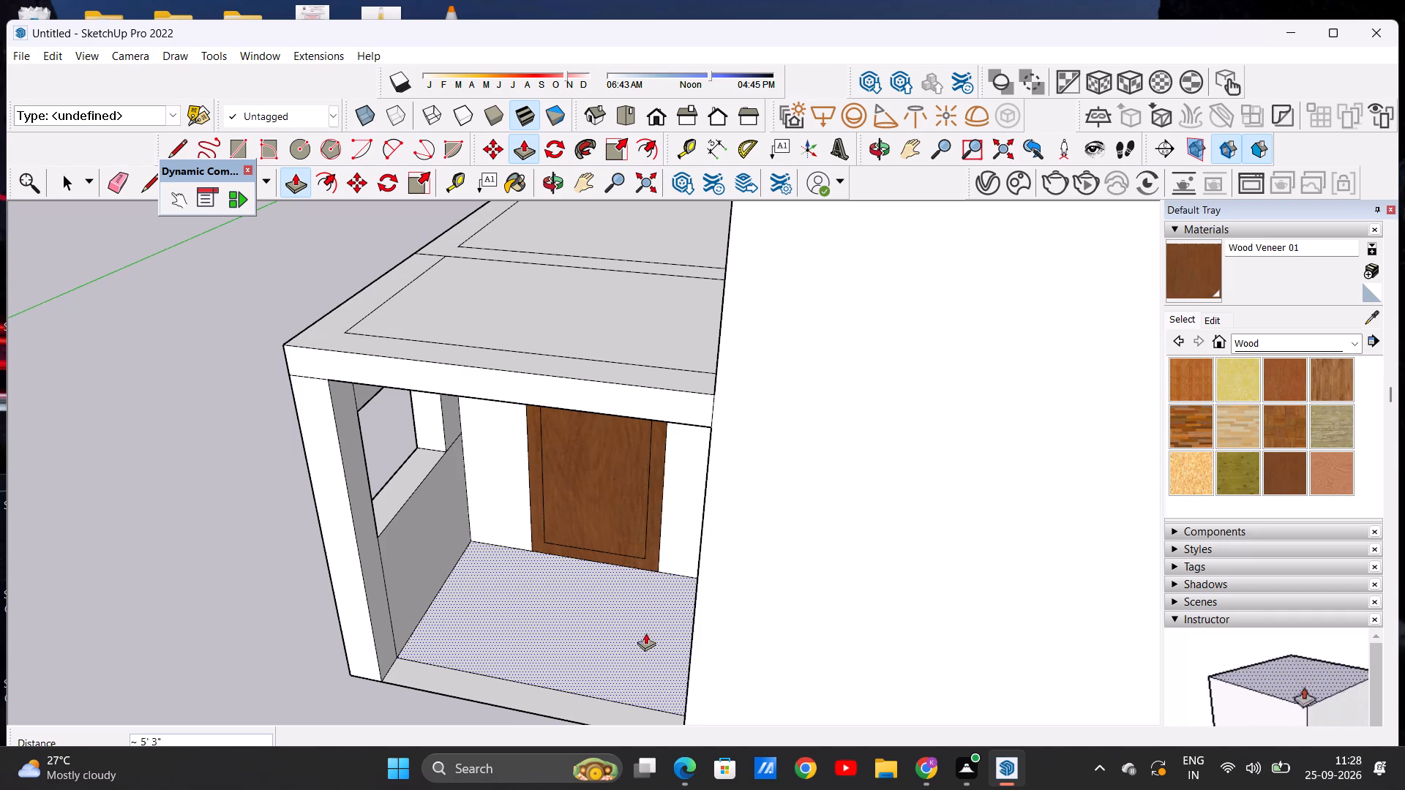
{"action": "key", "text": "space"}
Examine the porch entrance, front beam and tall wall from the front at various distances.
{"action": "scroll", "coordinate": [681, 402], "scroll_direction": "down", "scroll_amount": 9}
{"action": "middle_click_drag", "start_coordinate": [664, 492], "coordinate": [692, 376]}
{"action": "scroll", "coordinate": [670, 392], "scroll_direction": "down", "scroll_amount": 5}
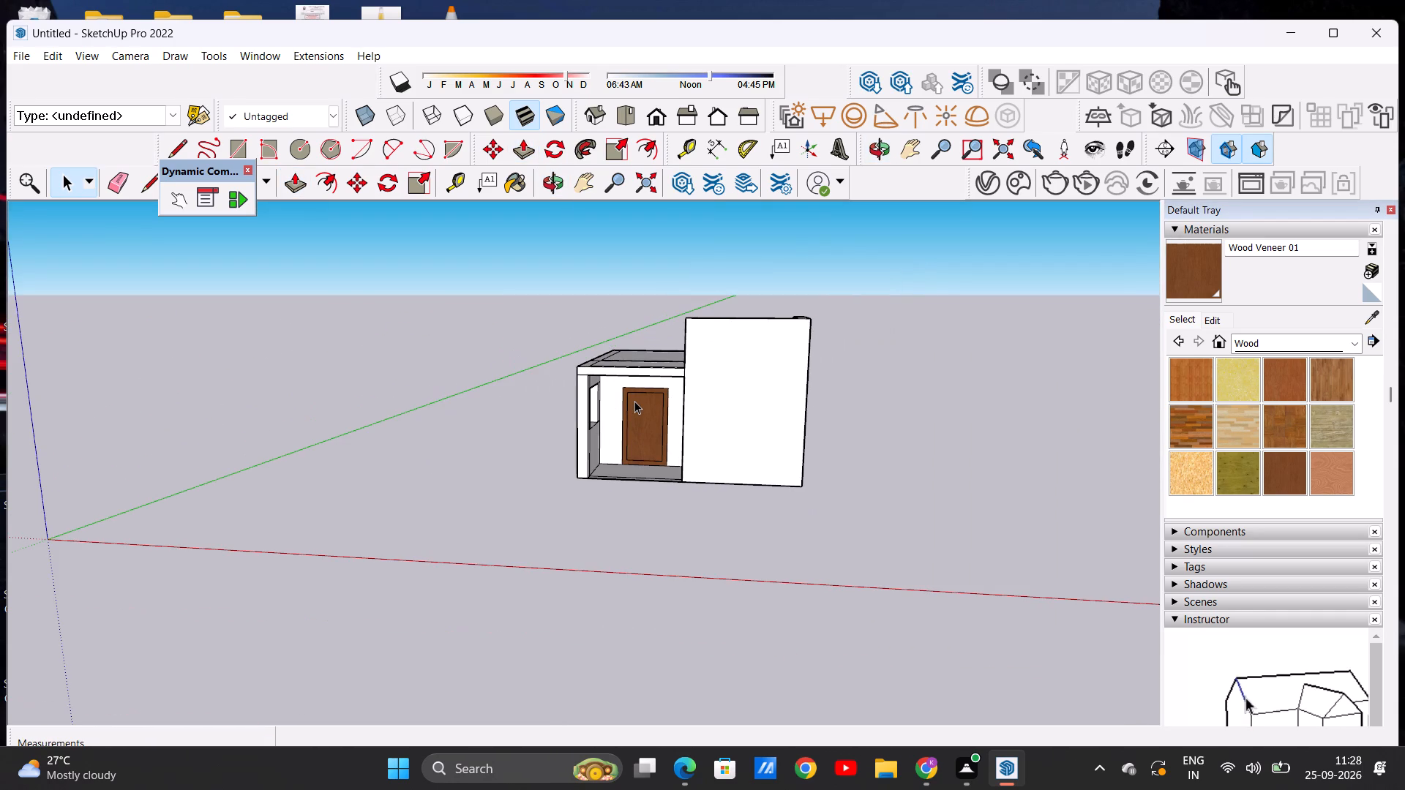
{"action": "scroll", "coordinate": [642, 401], "scroll_direction": "down", "scroll_amount": 5}
{"action": "scroll", "coordinate": [608, 378], "scroll_direction": "up", "scroll_amount": 6}
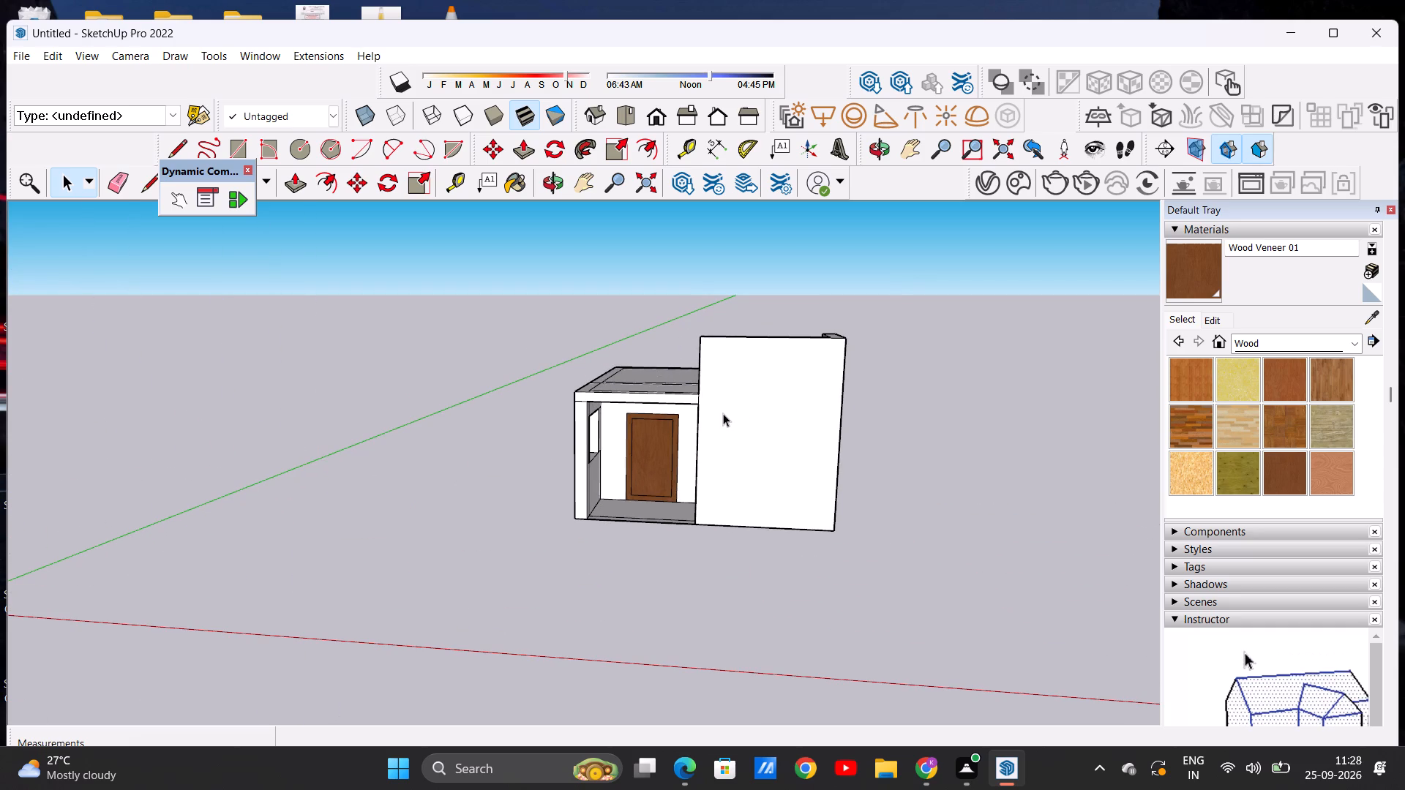
{"action": "scroll", "coordinate": [751, 486], "scroll_direction": "up", "scroll_amount": 3}
{"action": "scroll", "coordinate": [751, 486], "scroll_direction": "down", "scroll_amount": 2}
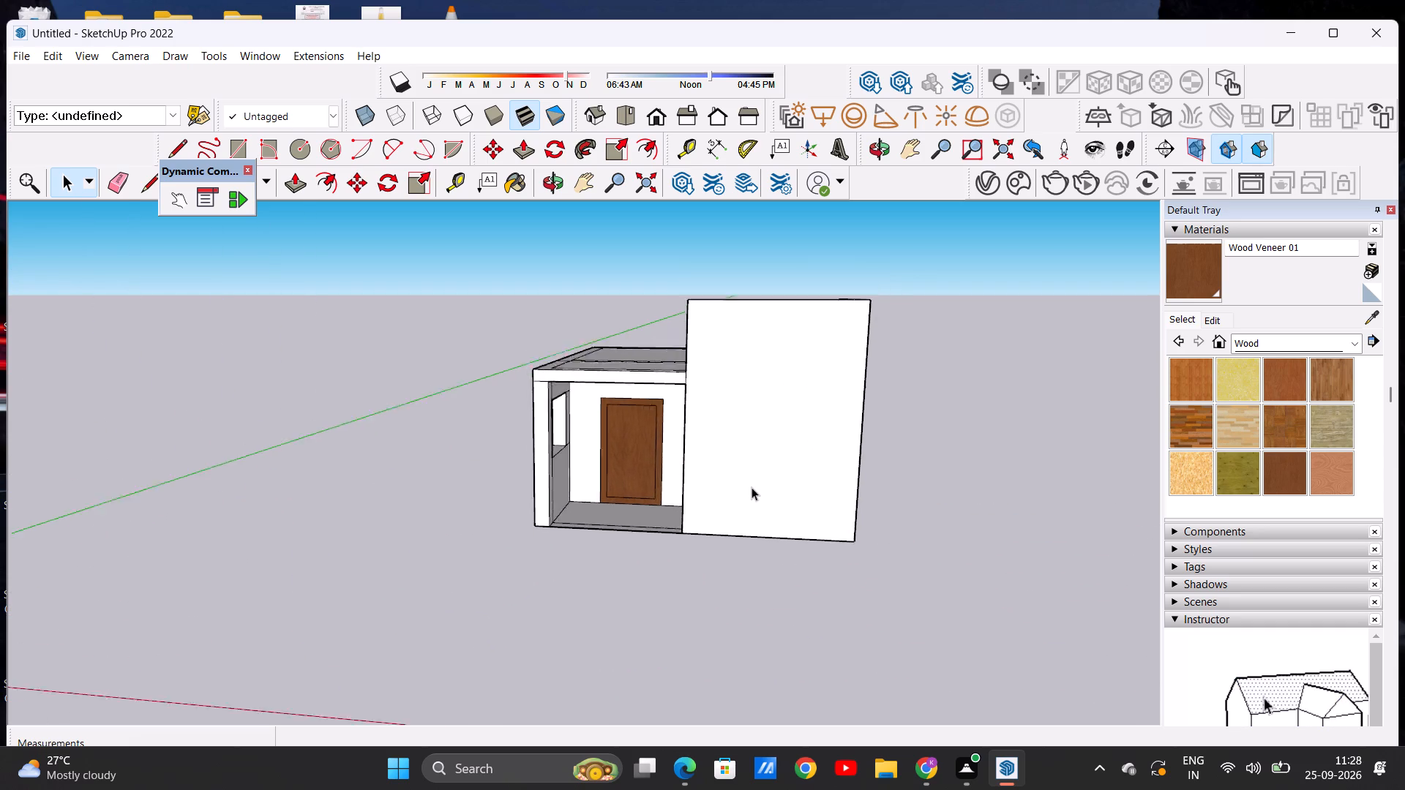
{"action": "scroll", "coordinate": [752, 487], "scroll_direction": "down", "scroll_amount": 2}
{"action": "scroll", "coordinate": [842, 429], "scroll_direction": "up", "scroll_amount": 7}
{"action": "scroll", "coordinate": [786, 407], "scroll_direction": "up", "scroll_amount": 2}
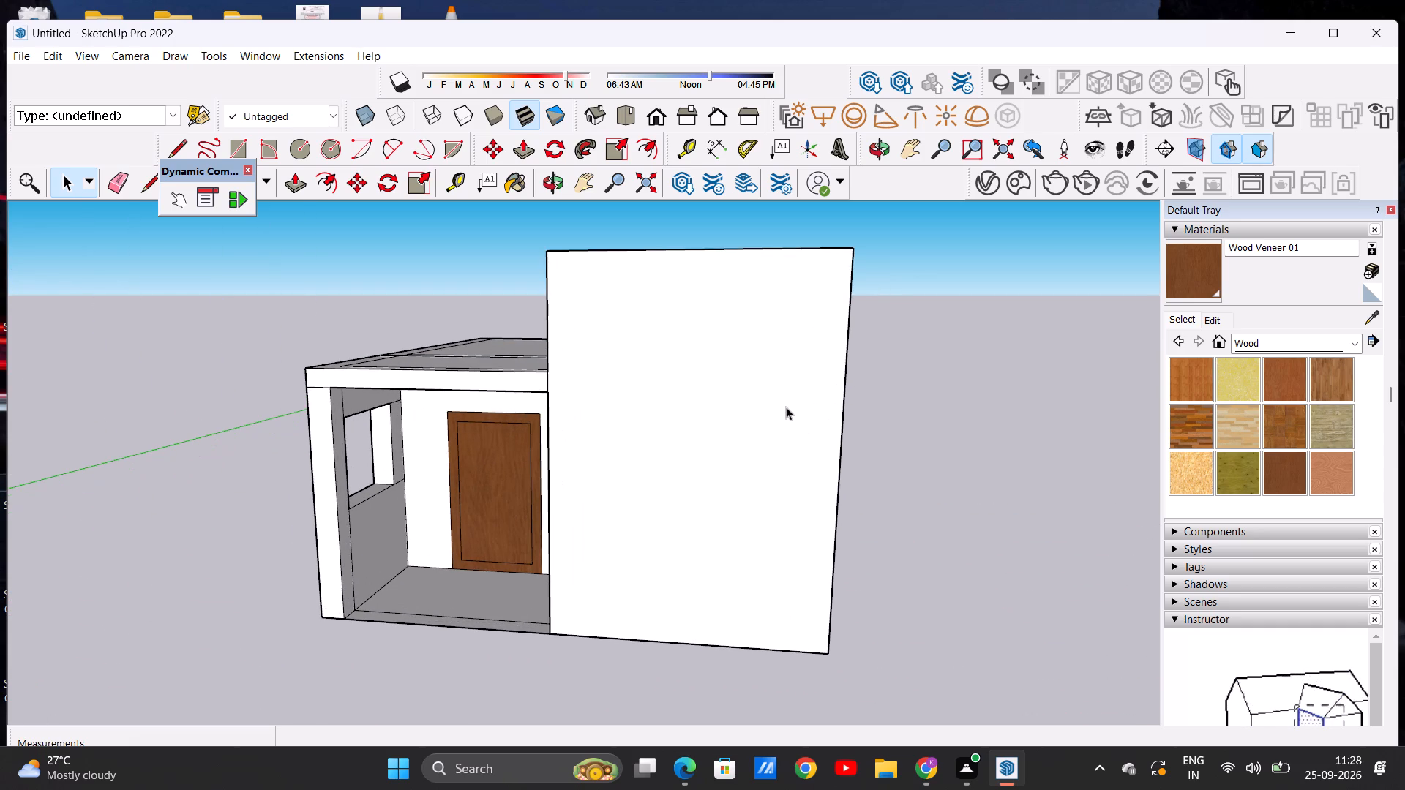
{"action": "scroll", "coordinate": [787, 407], "scroll_direction": "down", "scroll_amount": 4}
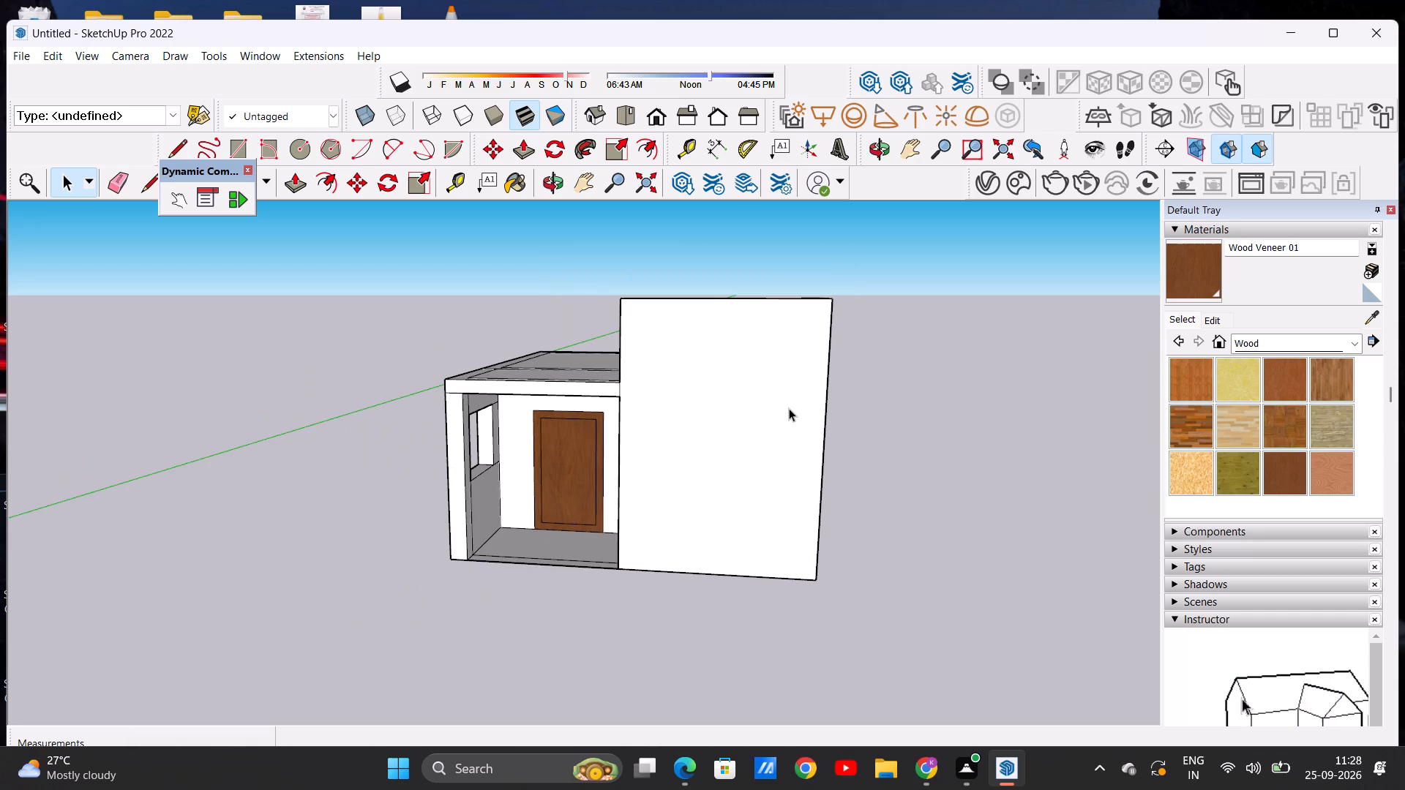
{"action": "scroll", "coordinate": [828, 415], "scroll_direction": "up", "scroll_amount": 2}
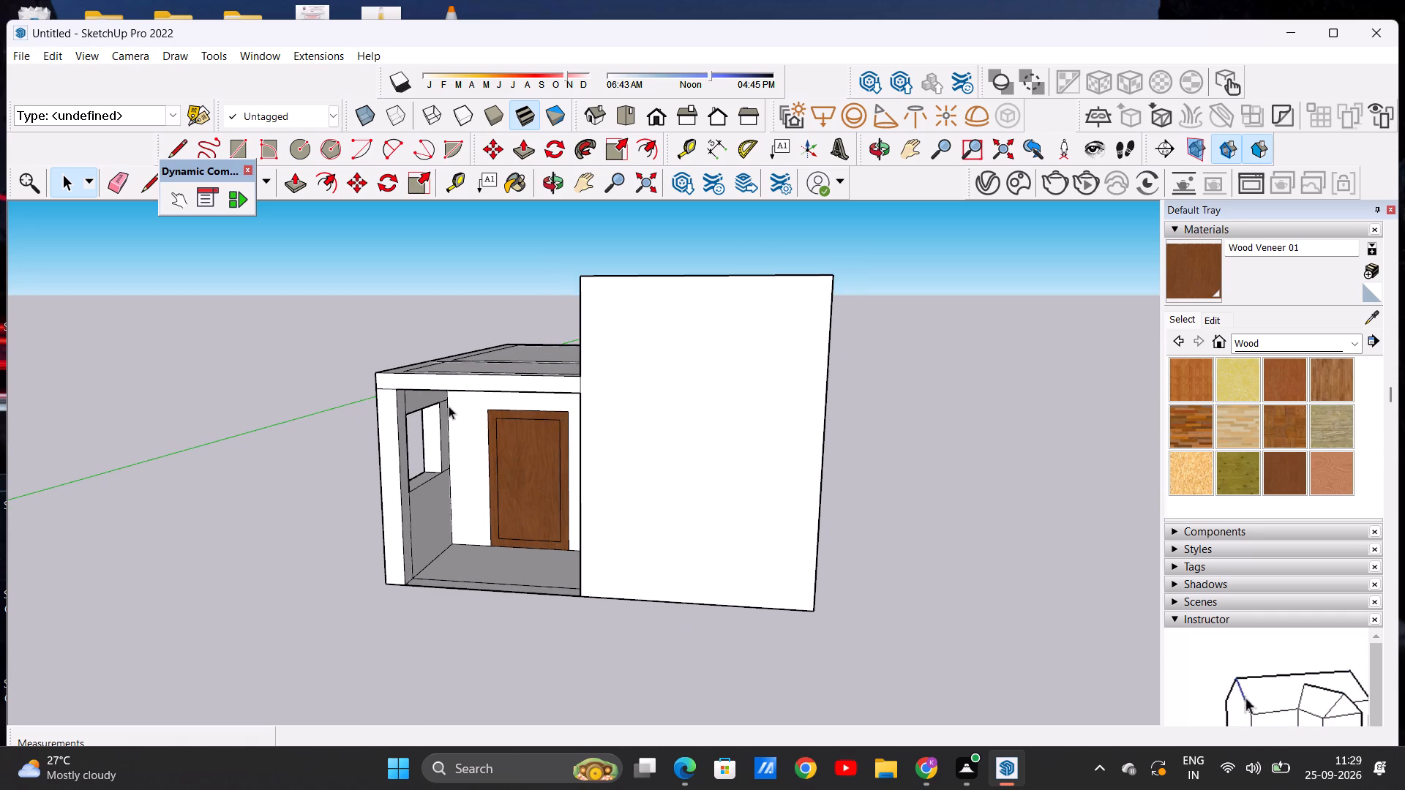
Erase the short edge separating the main roof's border strip from the top of the porch's side beam.
{"action": "middle_click_drag", "start_coordinate": [492, 422], "coordinate": [765, 487]}
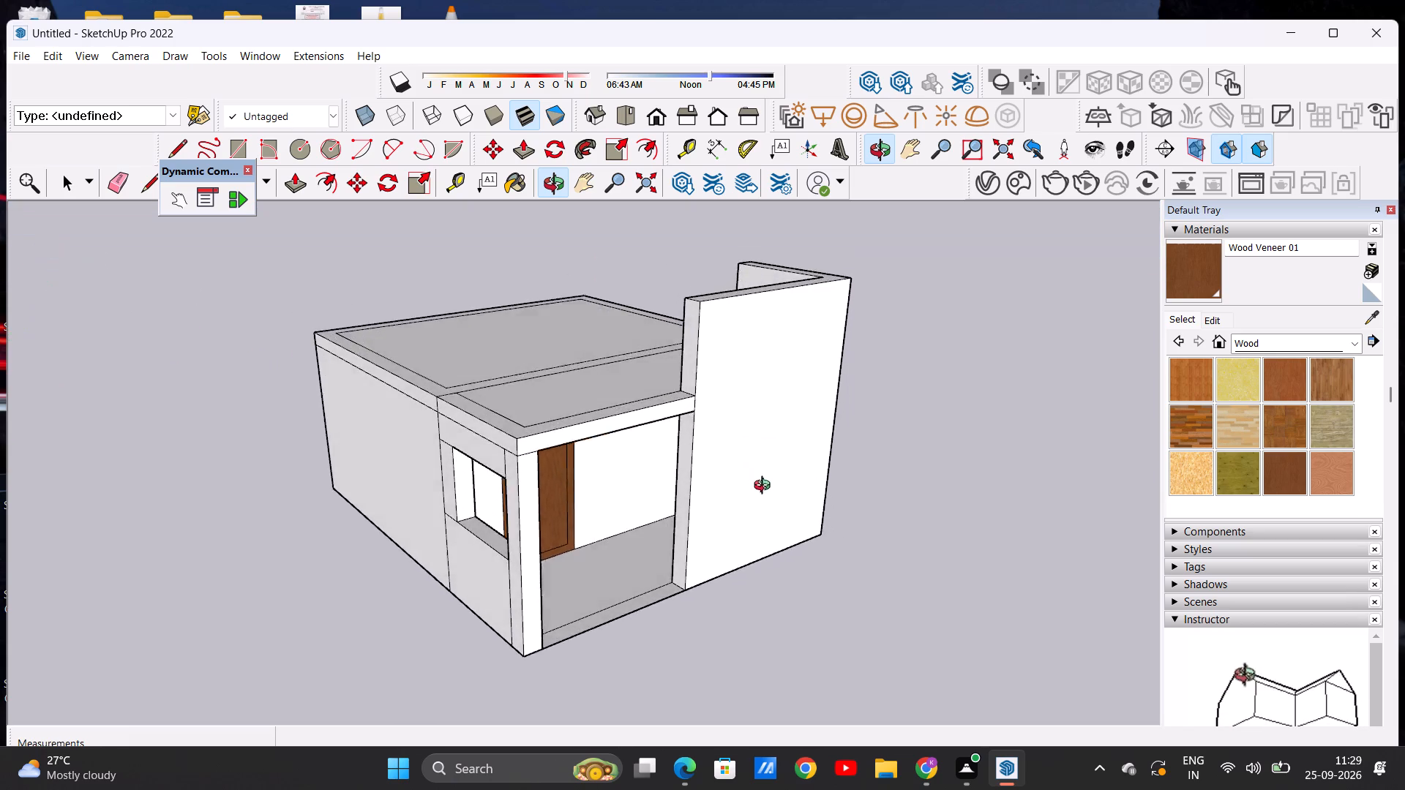
{"action": "middle_click_drag", "start_coordinate": [765, 487], "coordinate": [782, 510]}
{"action": "scroll", "coordinate": [563, 414], "scroll_direction": "up", "scroll_amount": 1}
{"action": "middle_click_drag", "start_coordinate": [547, 433], "coordinate": [552, 530]}
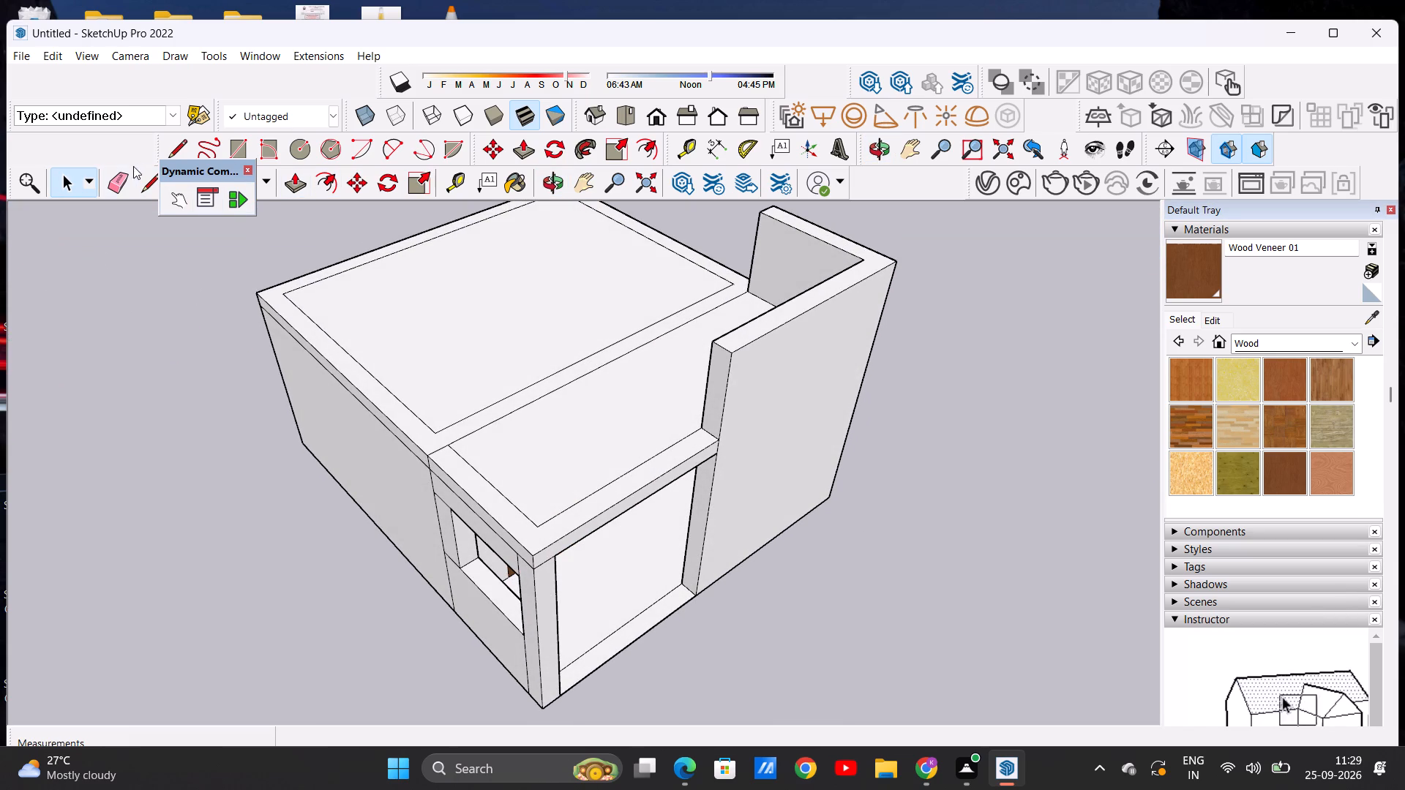
{"action": "left_click", "coordinate": [121, 183]}
{"action": "scroll", "coordinate": [462, 425], "scroll_direction": "up", "scroll_amount": 6}
{"action": "left_click_drag", "start_coordinate": [413, 451], "coordinate": [422, 478]}
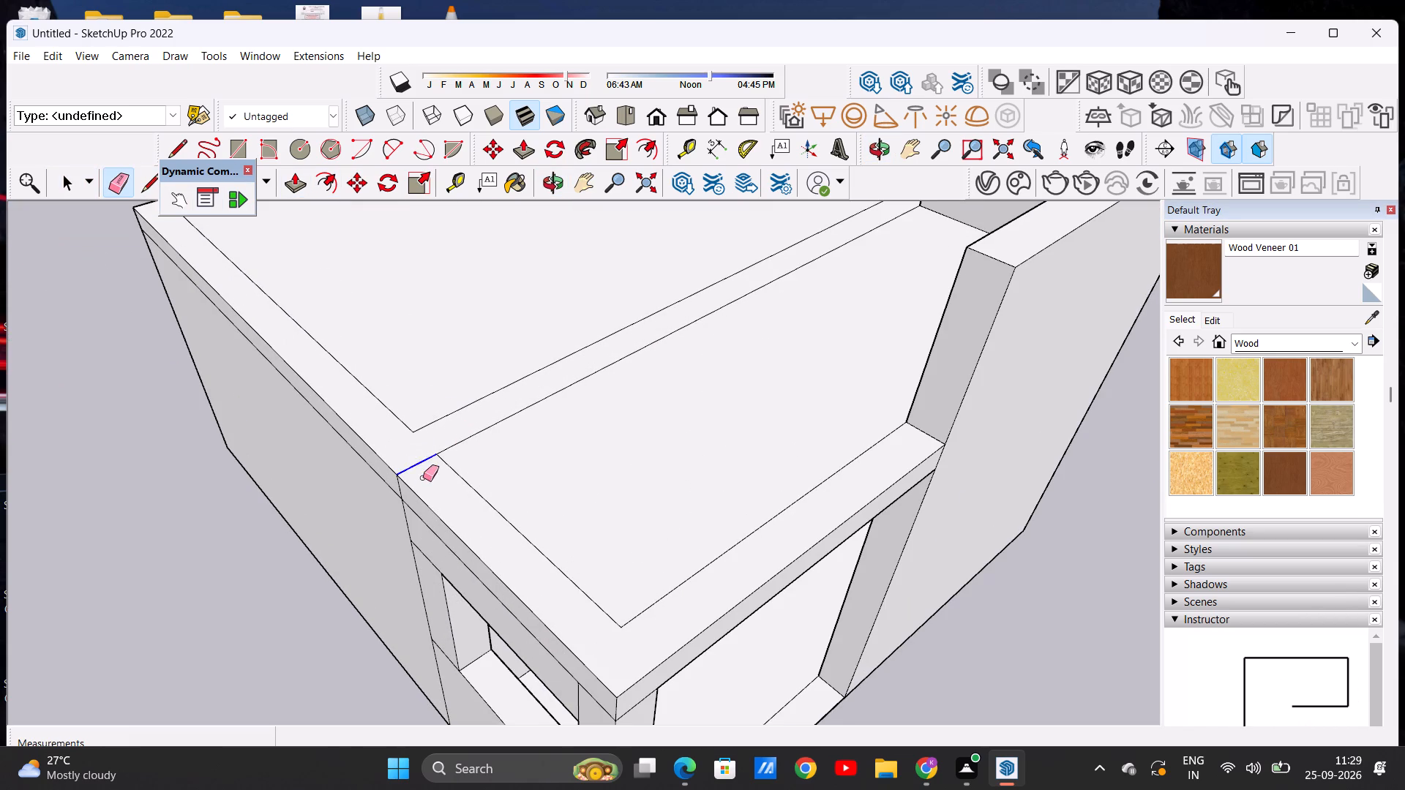
{"action": "scroll", "coordinate": [427, 447], "scroll_direction": "down", "scroll_amount": 7}
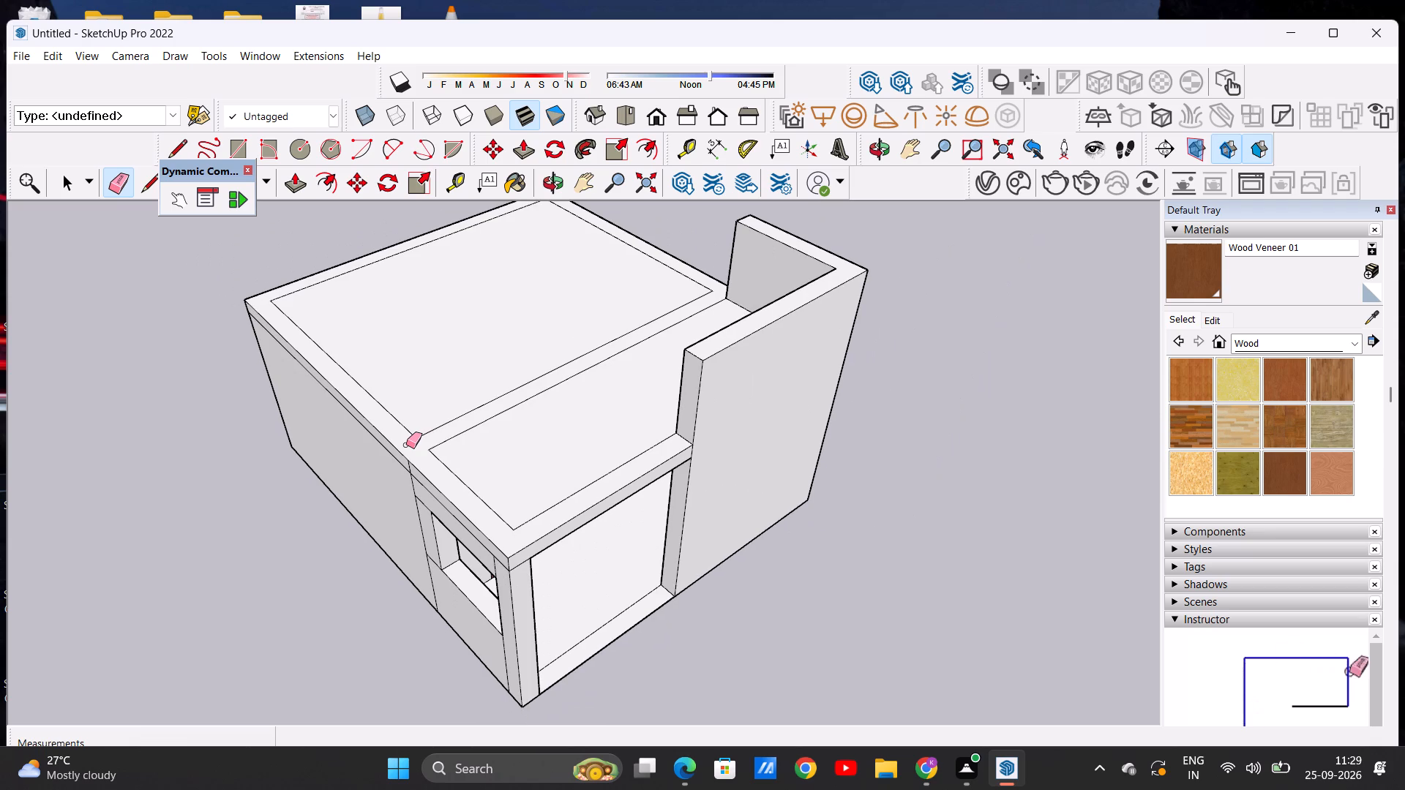
{"action": "scroll", "coordinate": [408, 435], "scroll_direction": "up", "scroll_amount": 4}
{"action": "scroll", "coordinate": [413, 441], "scroll_direction": "down", "scroll_amount": 6}
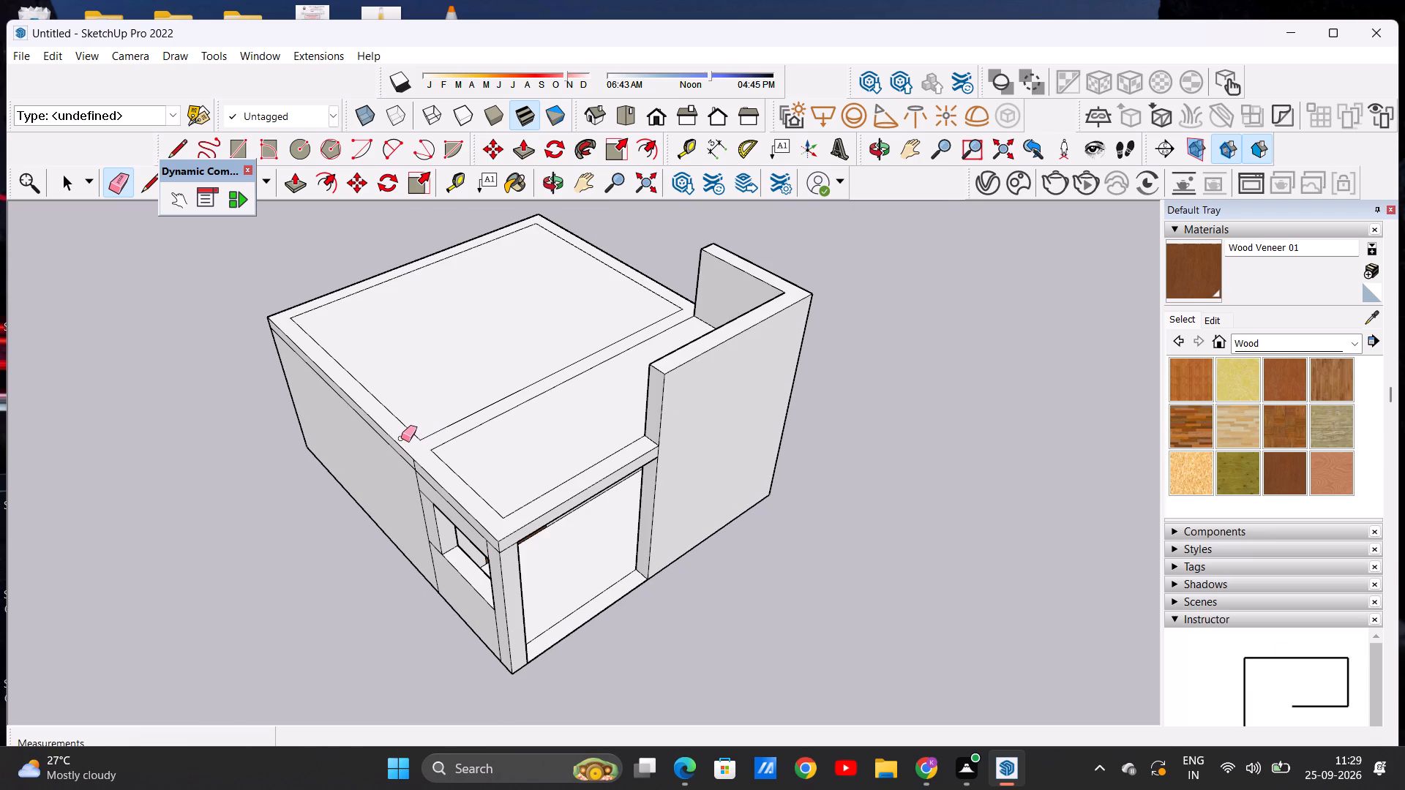
{"action": "key", "text": "space"}
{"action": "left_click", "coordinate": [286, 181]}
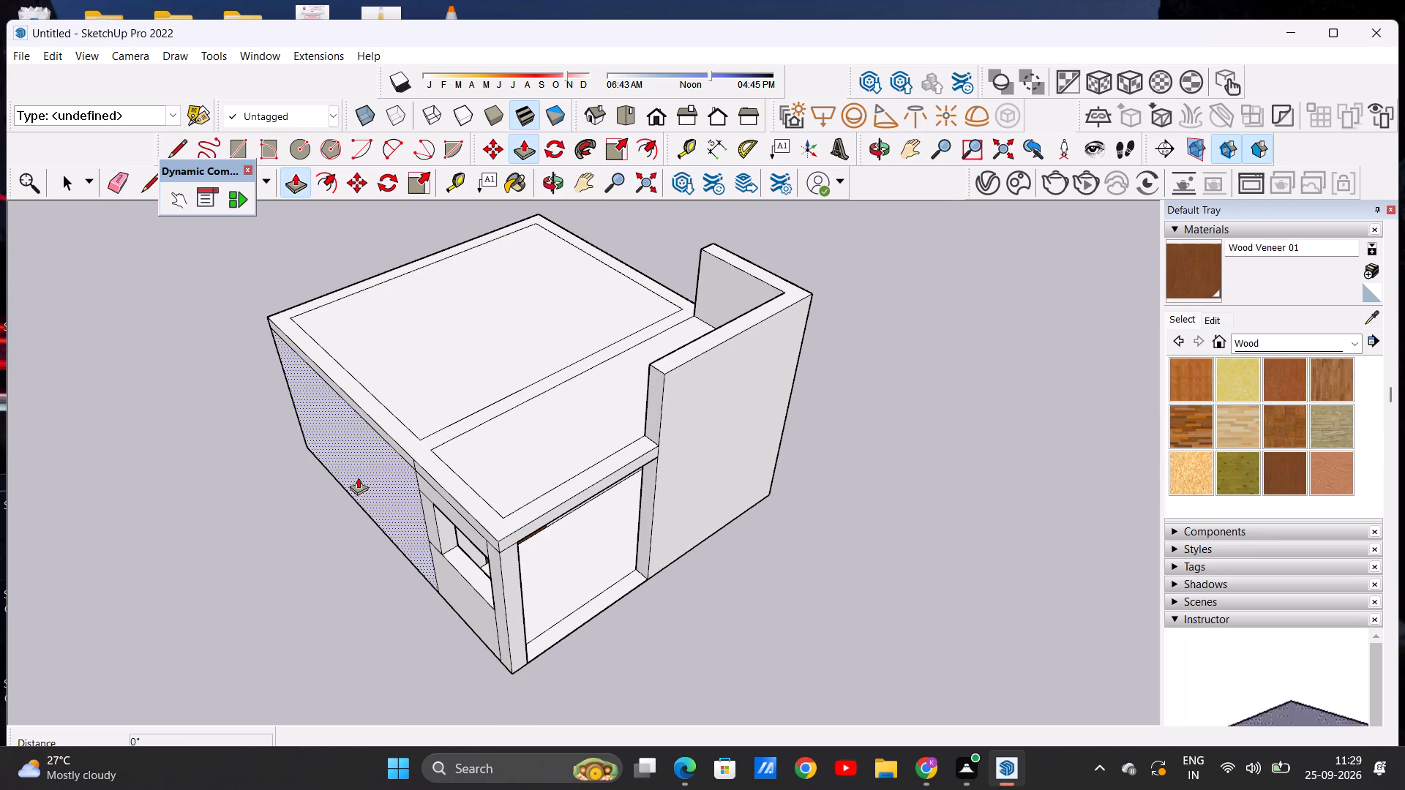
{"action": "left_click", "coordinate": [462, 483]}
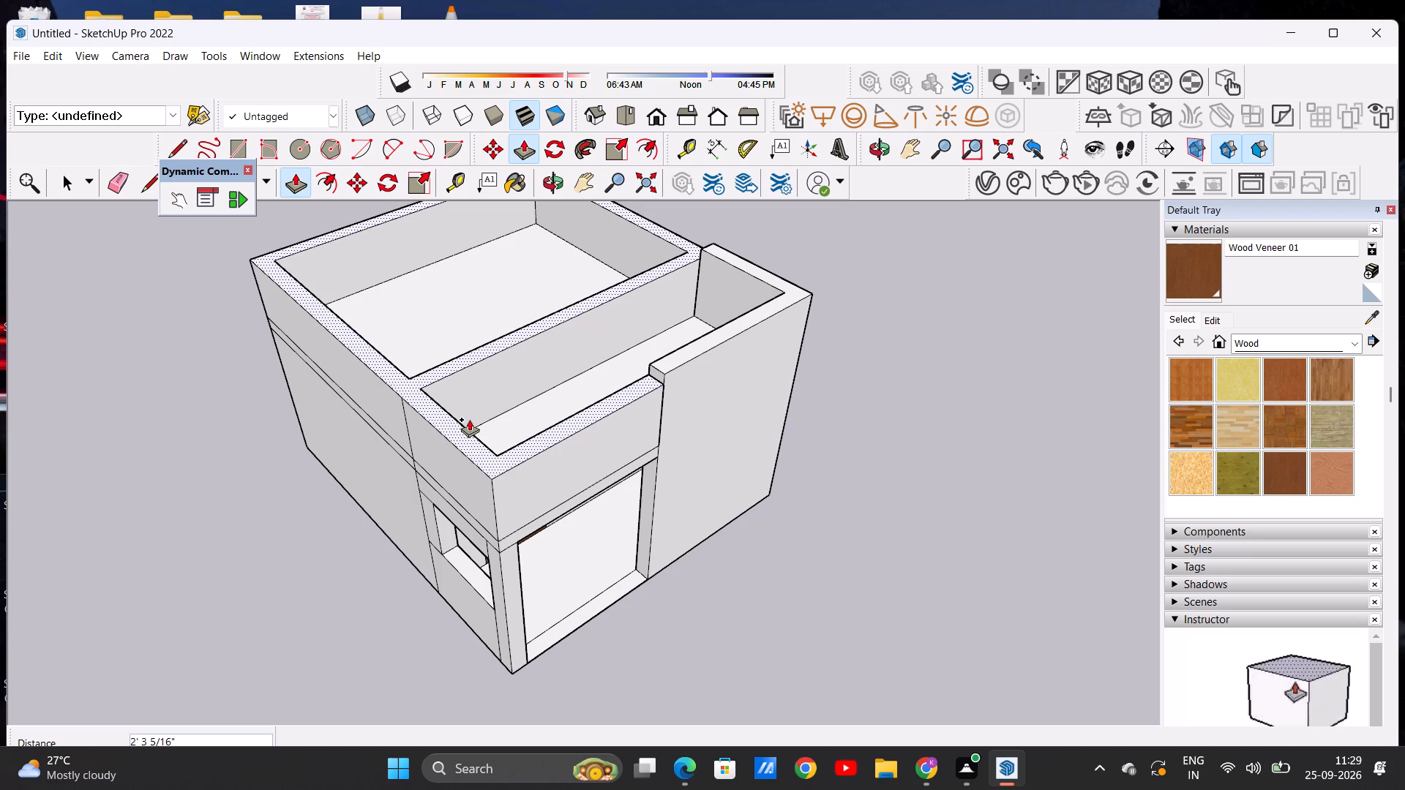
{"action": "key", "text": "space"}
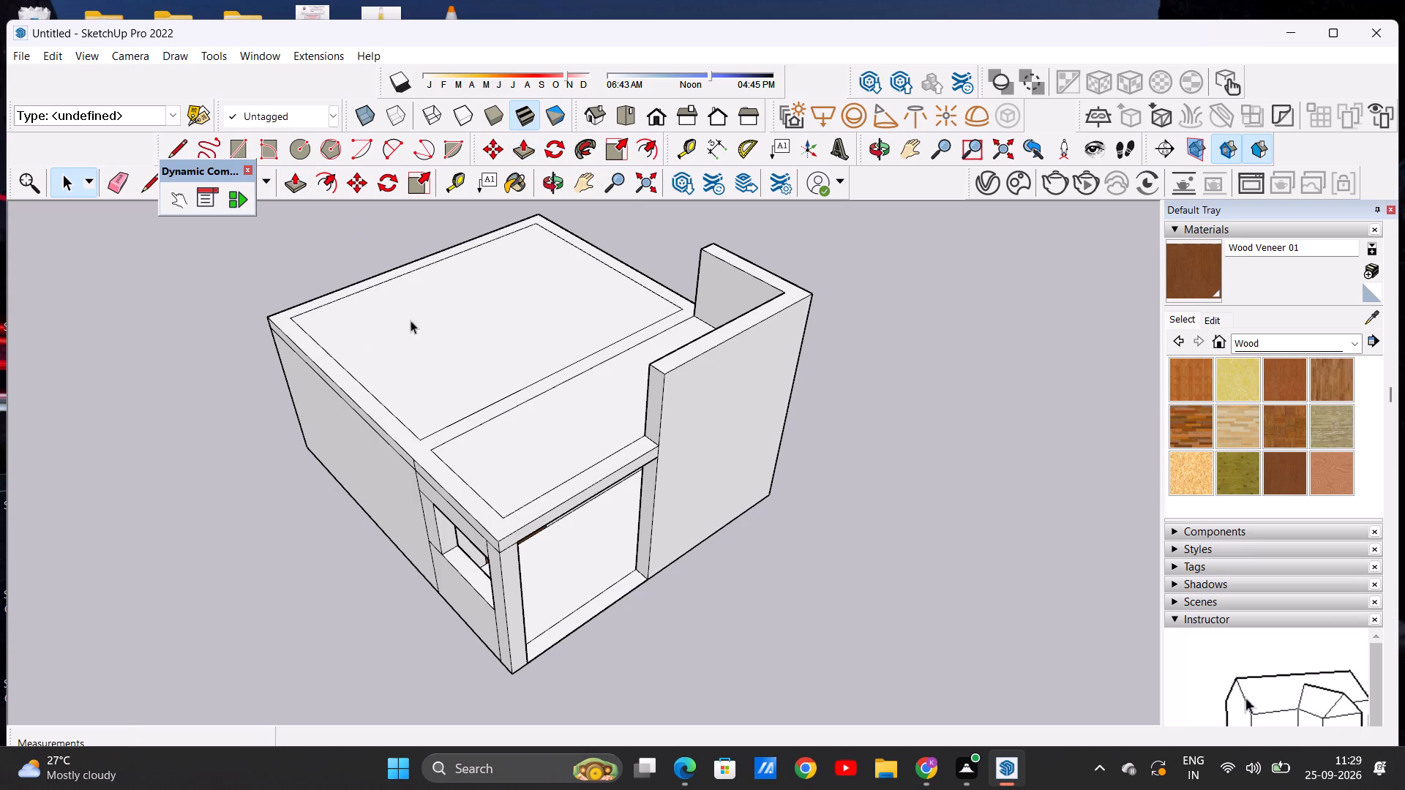
Draw a line from the roof border's inner front corner to the porch's front edge, separating the front beam's top.
{"action": "left_click", "coordinate": [180, 144]}
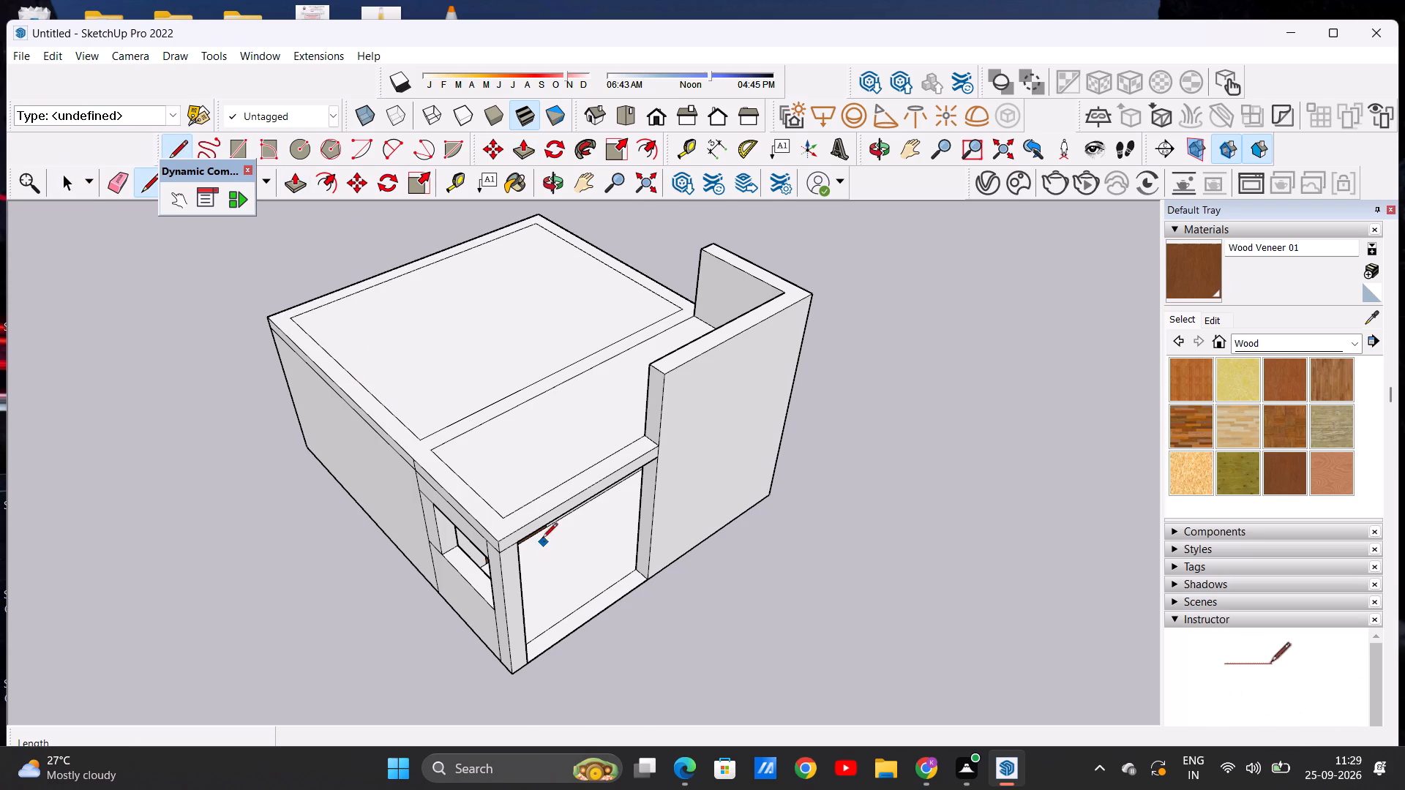
{"action": "scroll", "coordinate": [539, 535], "scroll_direction": "up", "scroll_amount": 5}
{"action": "left_click", "coordinate": [467, 493]}
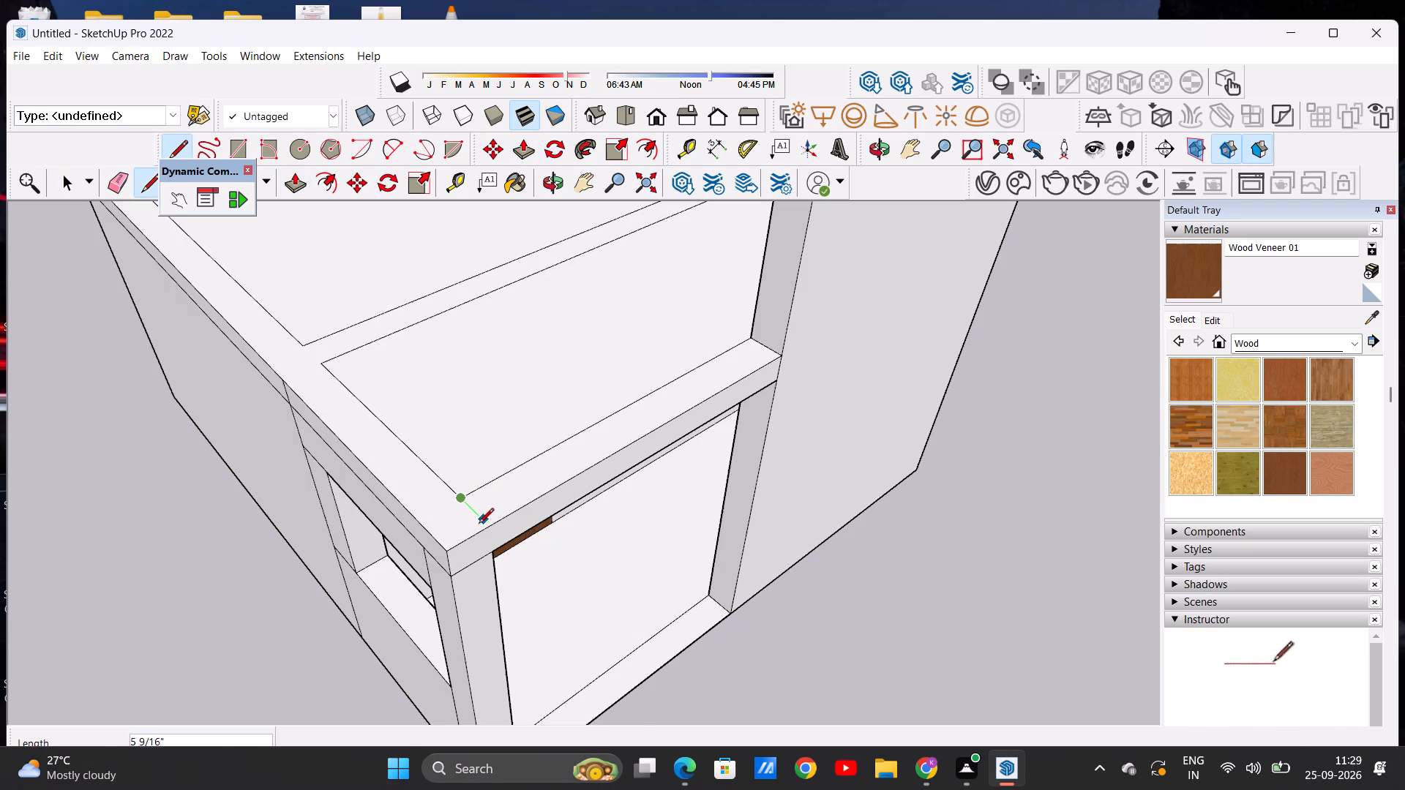
{"action": "left_click", "coordinate": [485, 527]}
{"action": "key", "text": "space"}
Push/Pull the border strip around the main roof and along the porch side up about 3' 6 3/16", leaving the front beam out.
{"action": "scroll", "coordinate": [473, 533], "scroll_direction": "down", "scroll_amount": 4}
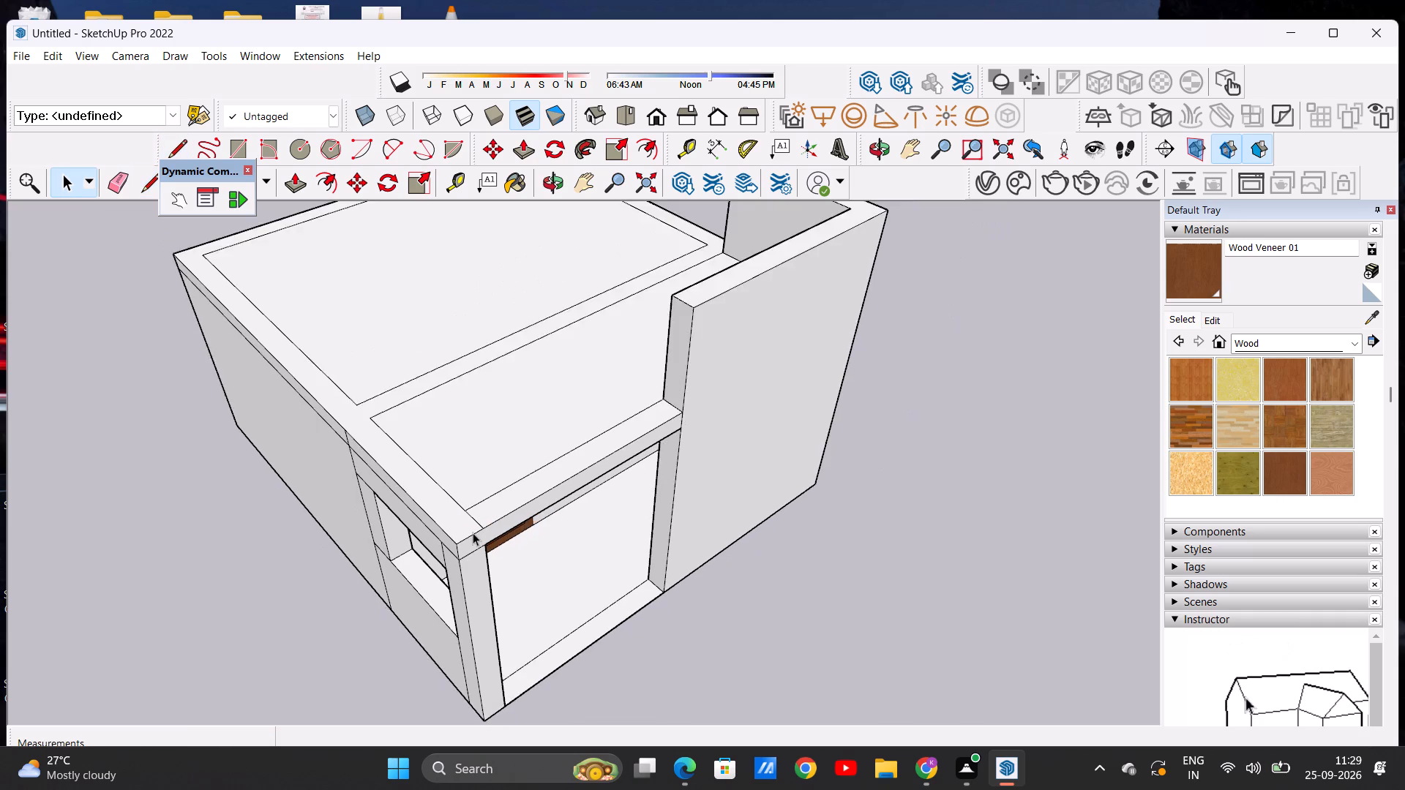
{"action": "scroll", "coordinate": [473, 533], "scroll_direction": "down", "scroll_amount": 4}
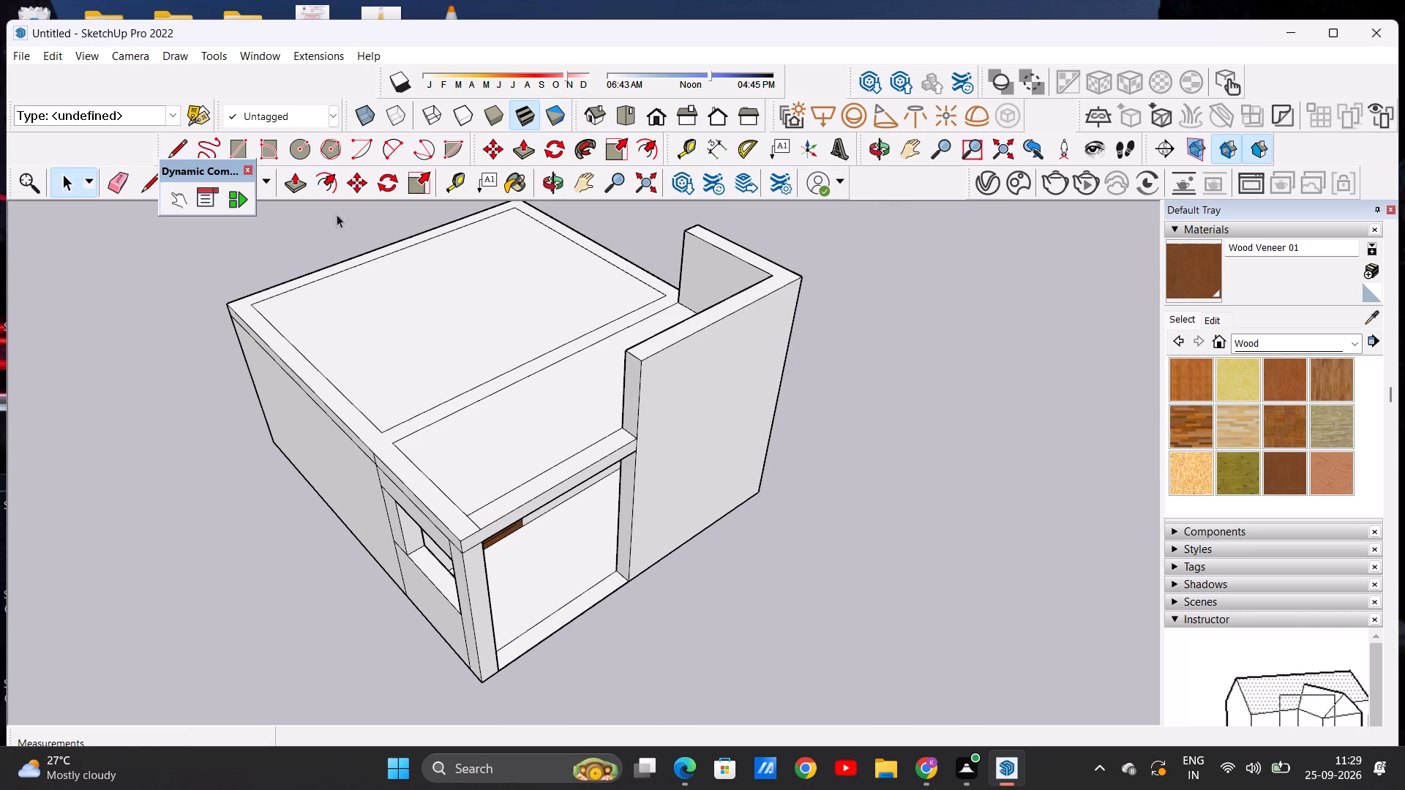
{"action": "left_click", "coordinate": [303, 181]}
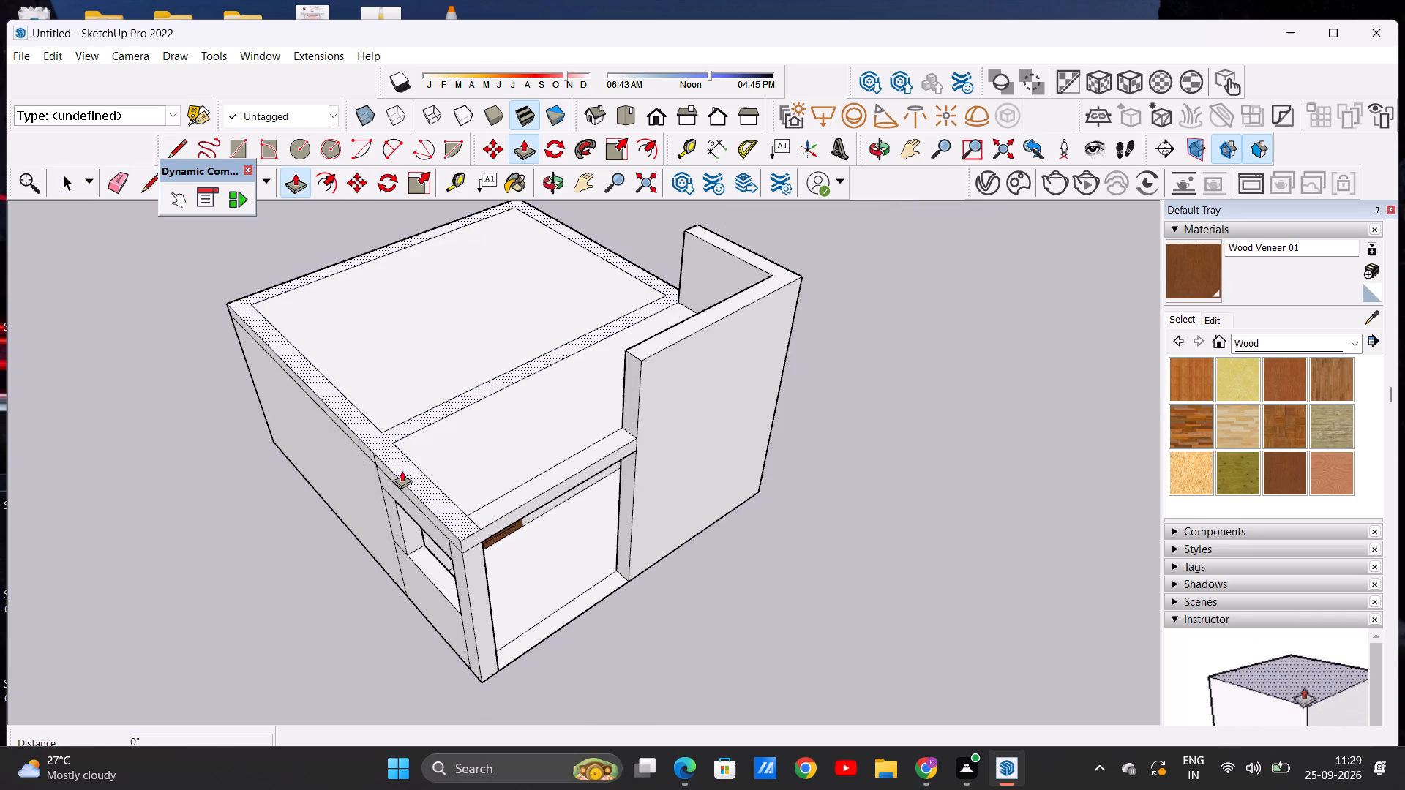
{"action": "left_click", "coordinate": [405, 466]}
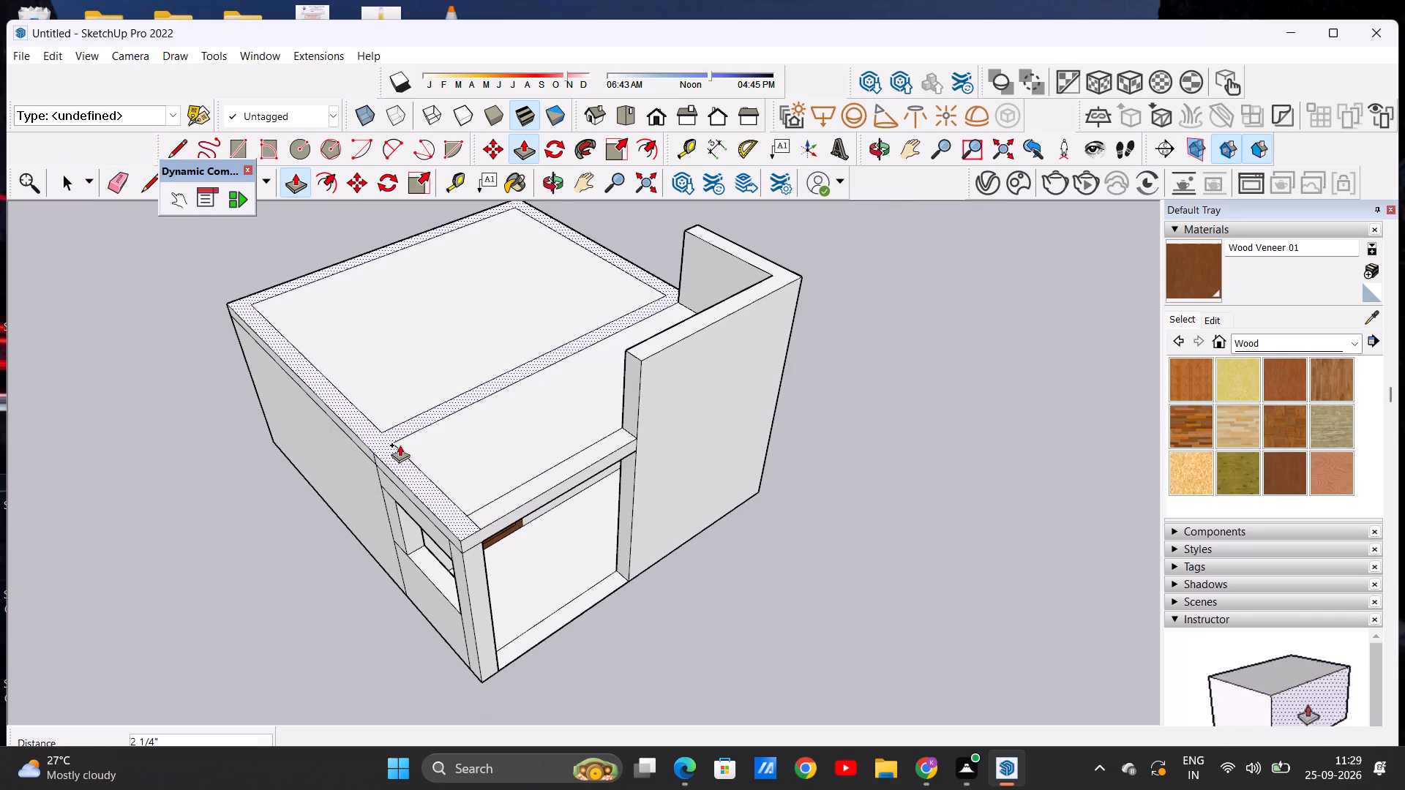
{"action": "middle_click_drag", "start_coordinate": [428, 407], "coordinate": [352, 293]}
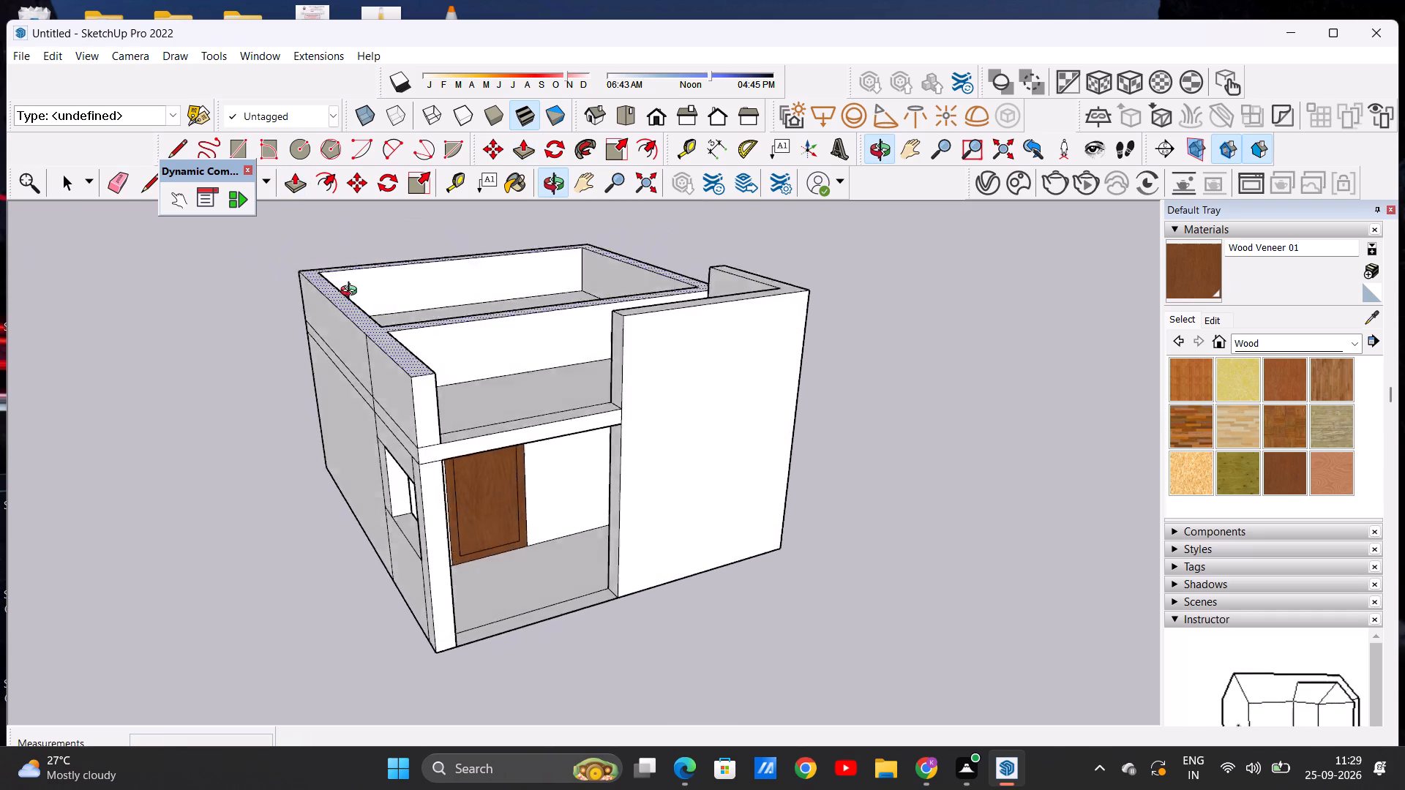
{"action": "middle_click_drag", "start_coordinate": [352, 293], "coordinate": [336, 252]}
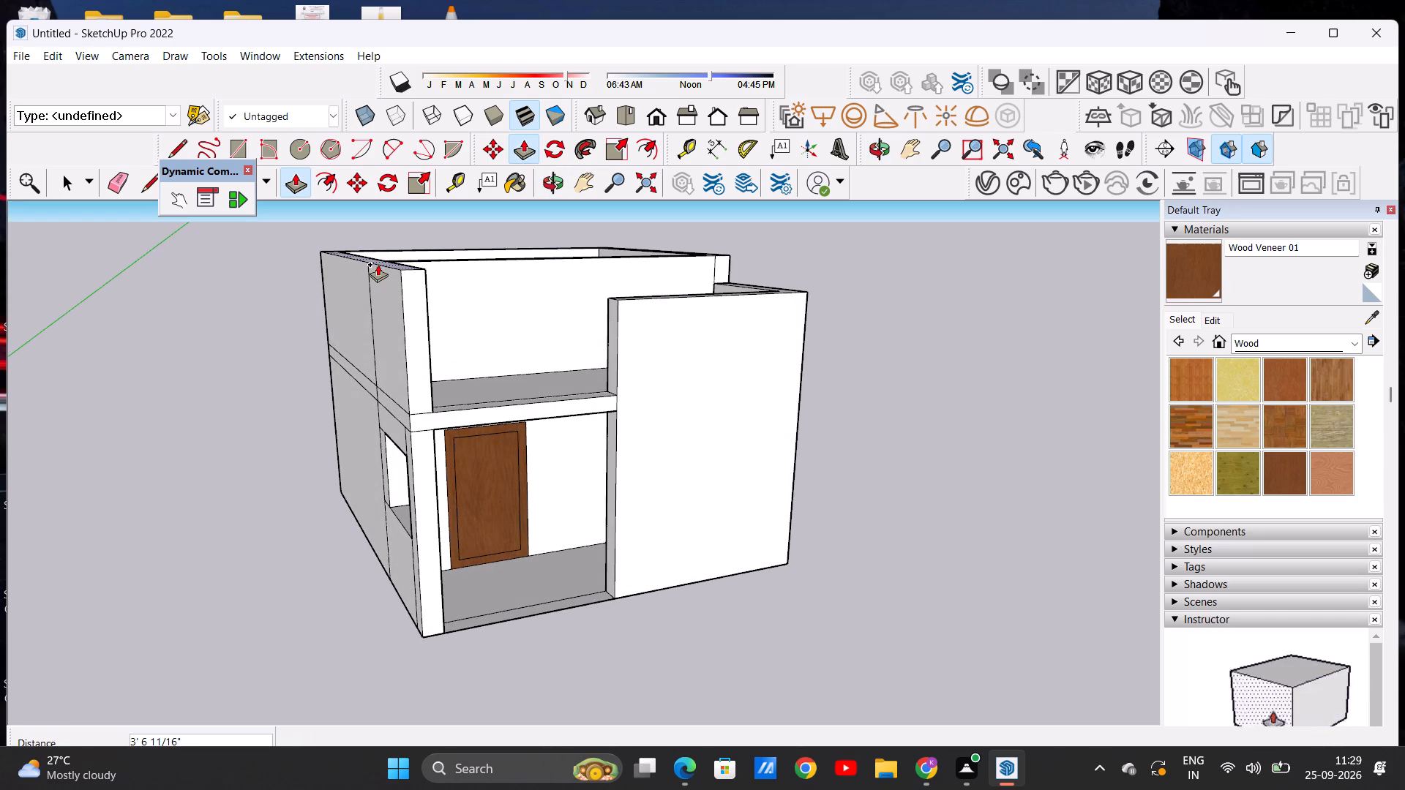
{"action": "left_click", "coordinate": [379, 266]}
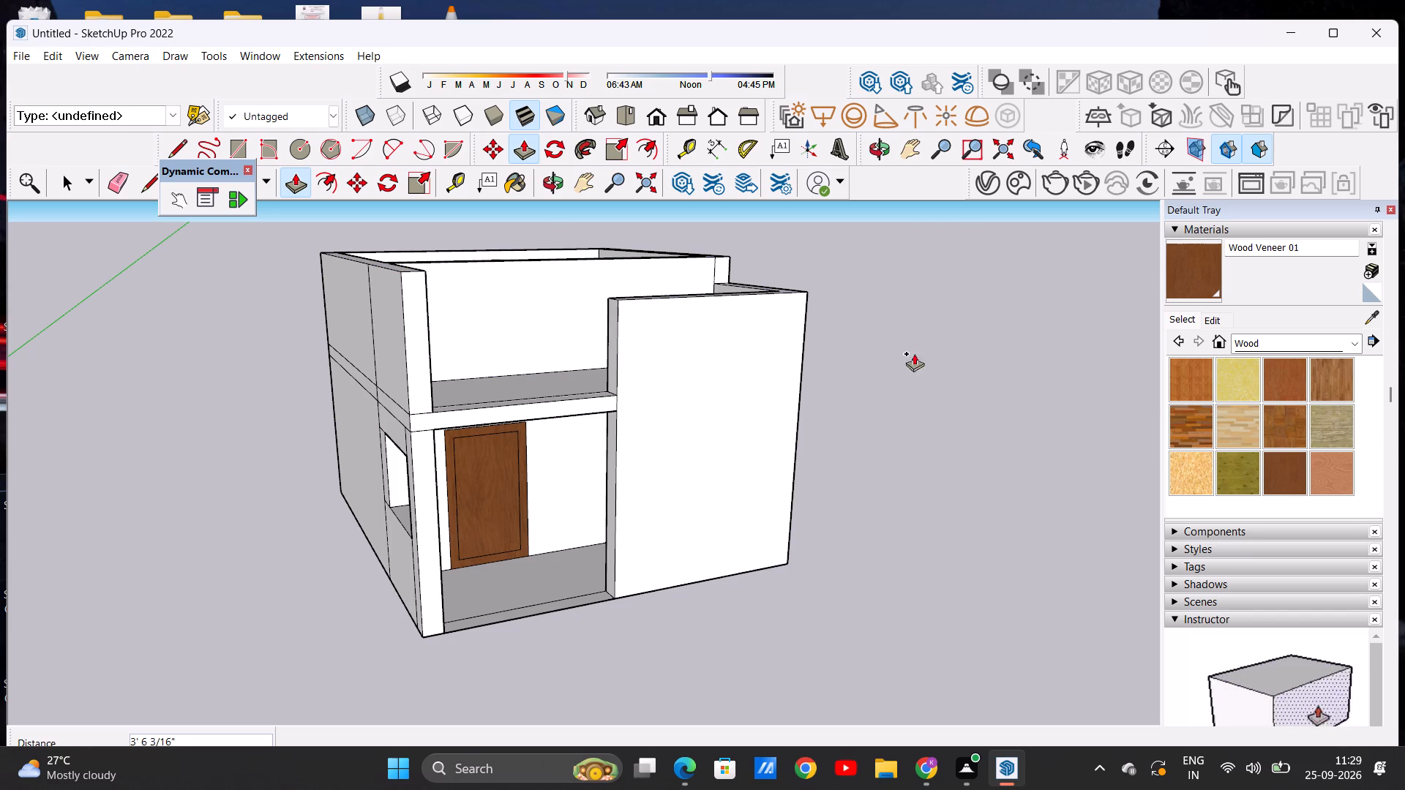
{"action": "middle_click_drag", "start_coordinate": [968, 353], "coordinate": [542, 401]}
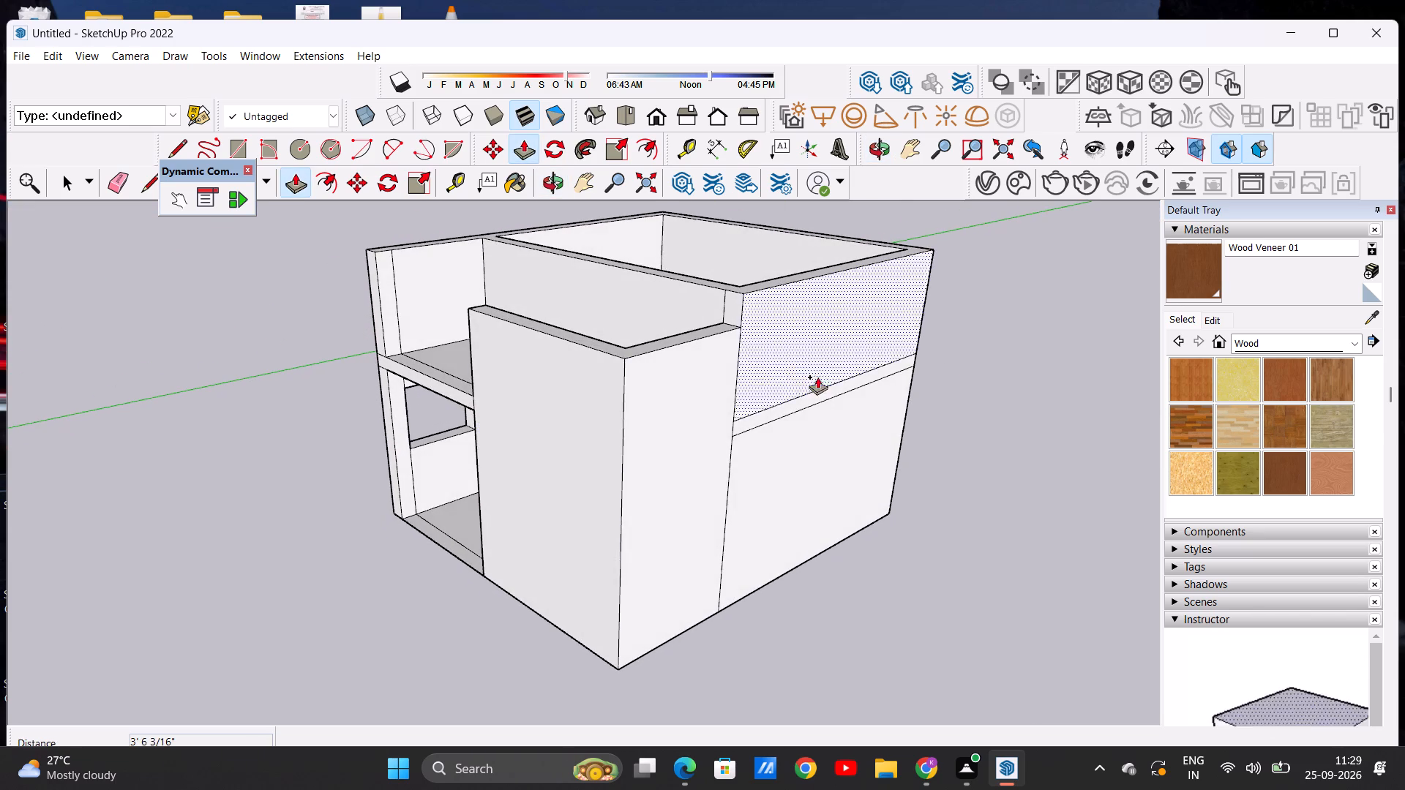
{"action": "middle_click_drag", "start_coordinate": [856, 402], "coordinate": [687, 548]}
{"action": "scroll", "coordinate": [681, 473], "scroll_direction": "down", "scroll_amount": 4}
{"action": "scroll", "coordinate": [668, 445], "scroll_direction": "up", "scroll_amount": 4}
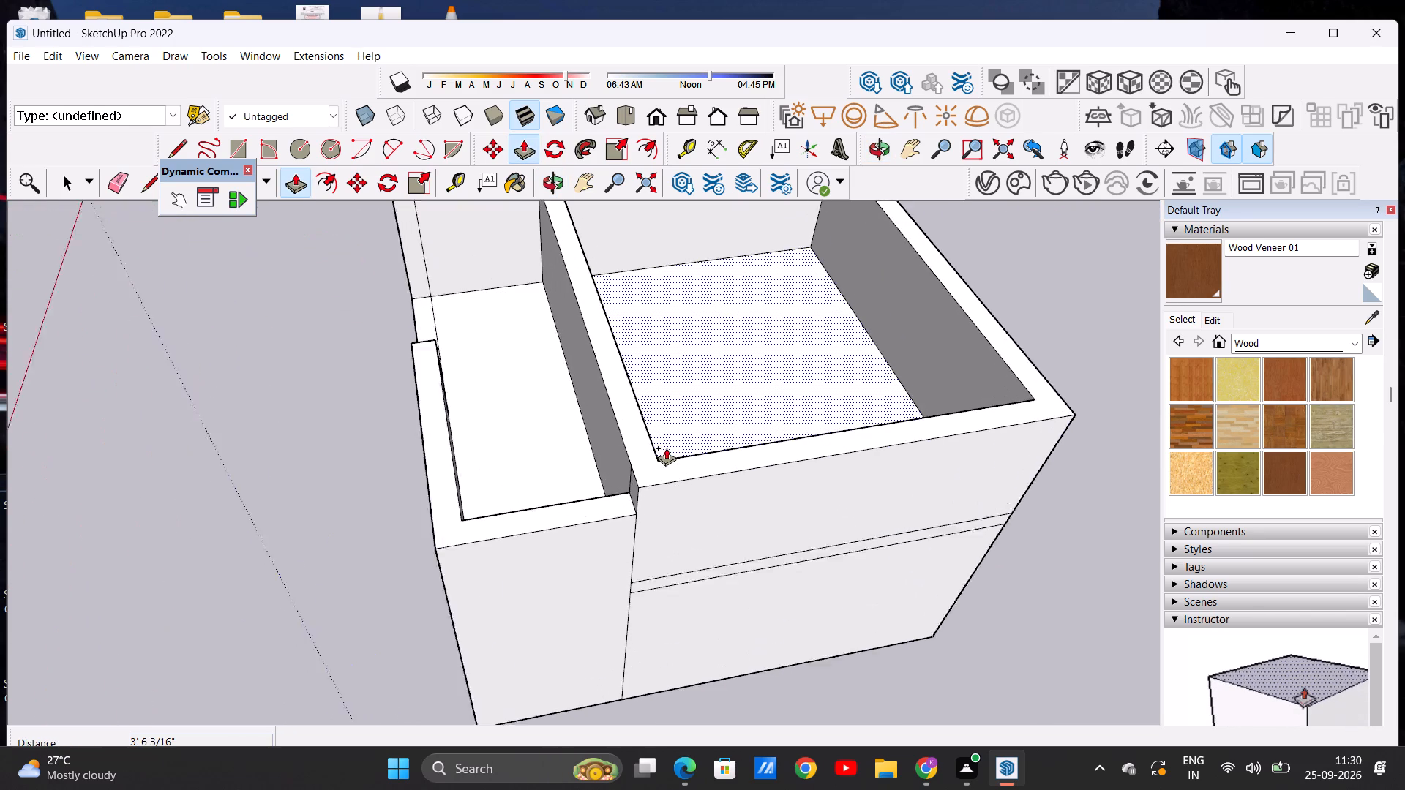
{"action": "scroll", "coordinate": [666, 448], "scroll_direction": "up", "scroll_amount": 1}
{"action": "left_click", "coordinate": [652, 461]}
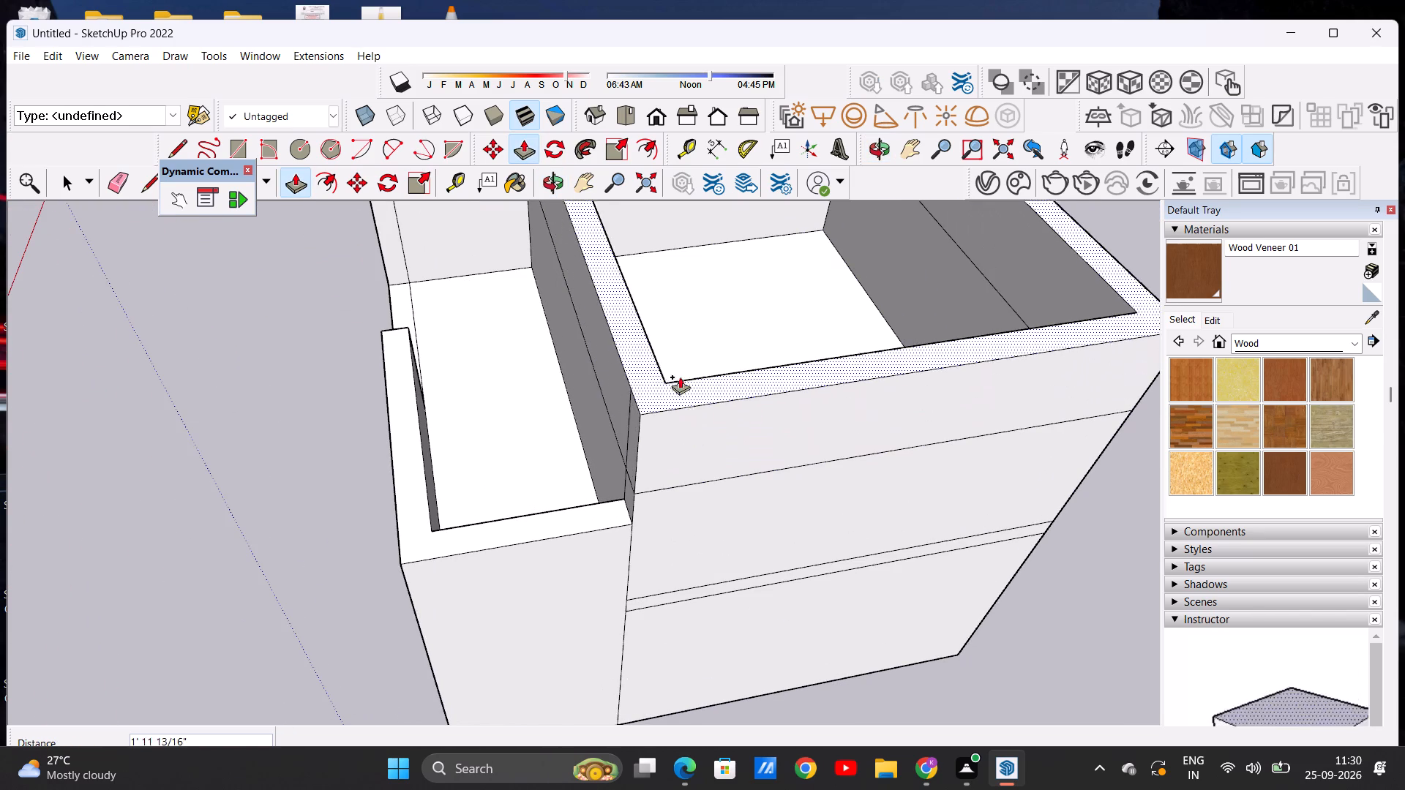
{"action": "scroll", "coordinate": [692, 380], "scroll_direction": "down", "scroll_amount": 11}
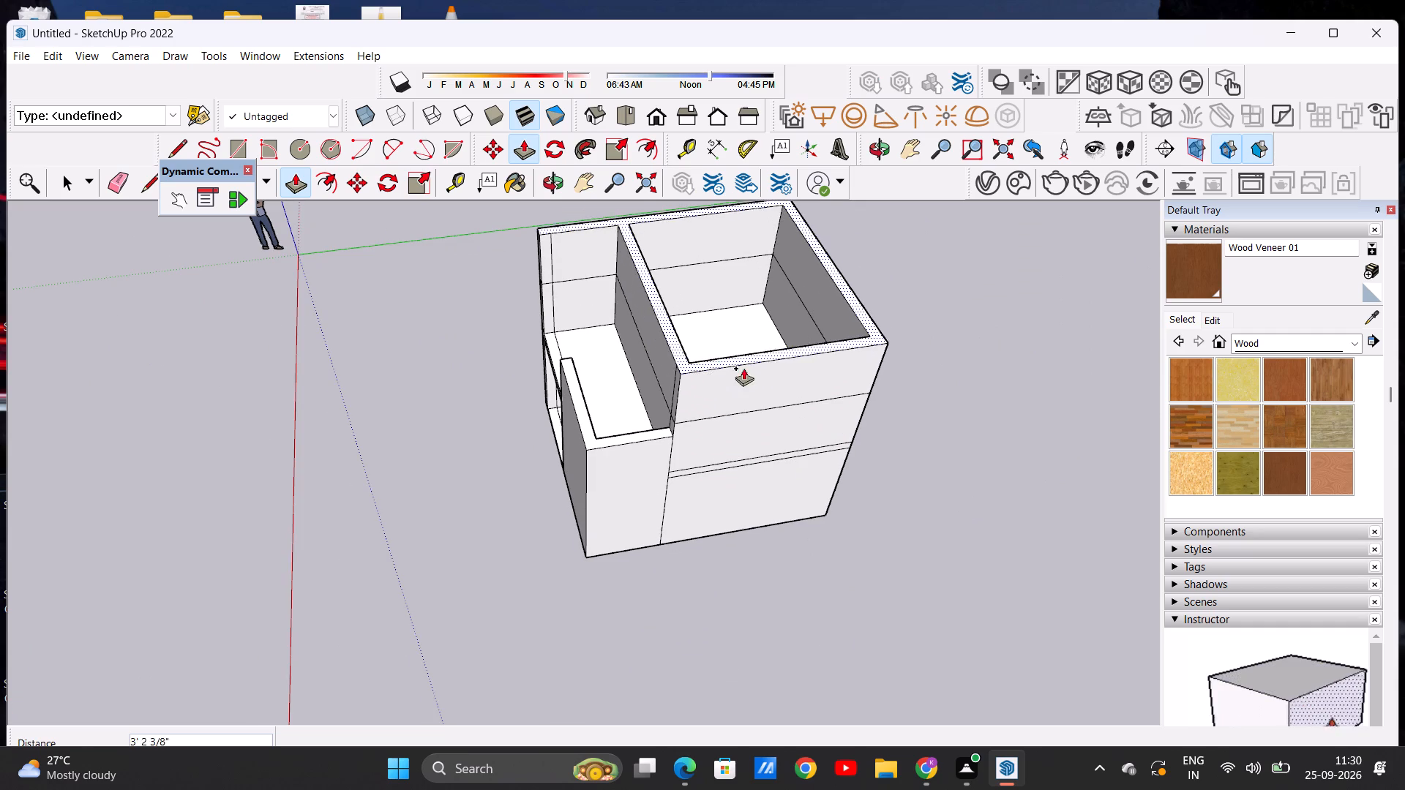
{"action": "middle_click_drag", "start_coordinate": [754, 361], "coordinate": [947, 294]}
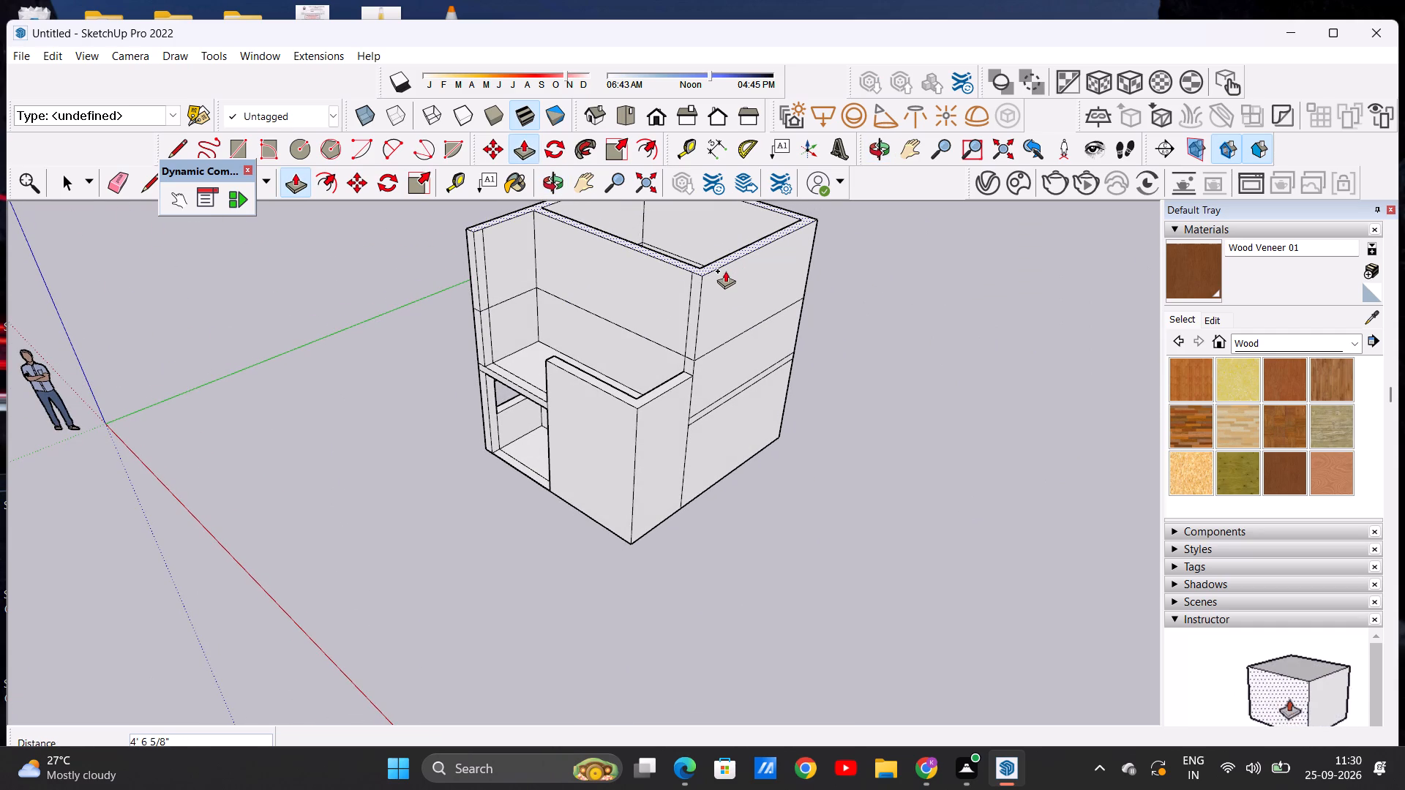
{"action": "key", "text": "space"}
Move the main roof's recessed inner face up 3' 6 3/16" to the top inner corner of the parapet walls.
{"action": "middle_click_drag", "start_coordinate": [675, 356], "coordinate": [890, 492]}
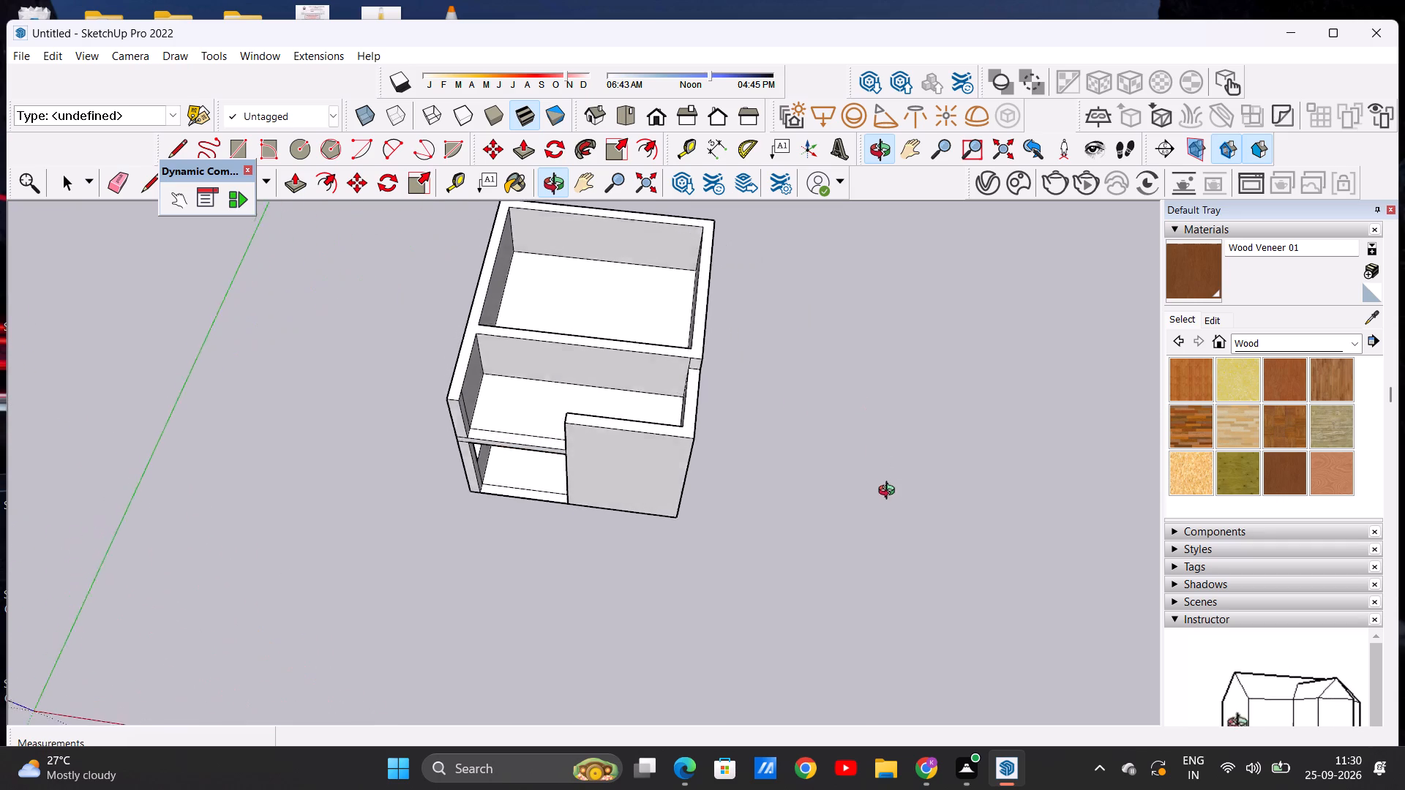
{"action": "middle_click_drag", "start_coordinate": [890, 492], "coordinate": [894, 528]}
{"action": "scroll", "coordinate": [894, 529], "scroll_direction": "down", "scroll_amount": 1}
{"action": "scroll", "coordinate": [821, 486], "scroll_direction": "down", "scroll_amount": 5}
{"action": "scroll", "coordinate": [738, 351], "scroll_direction": "up", "scroll_amount": 6}
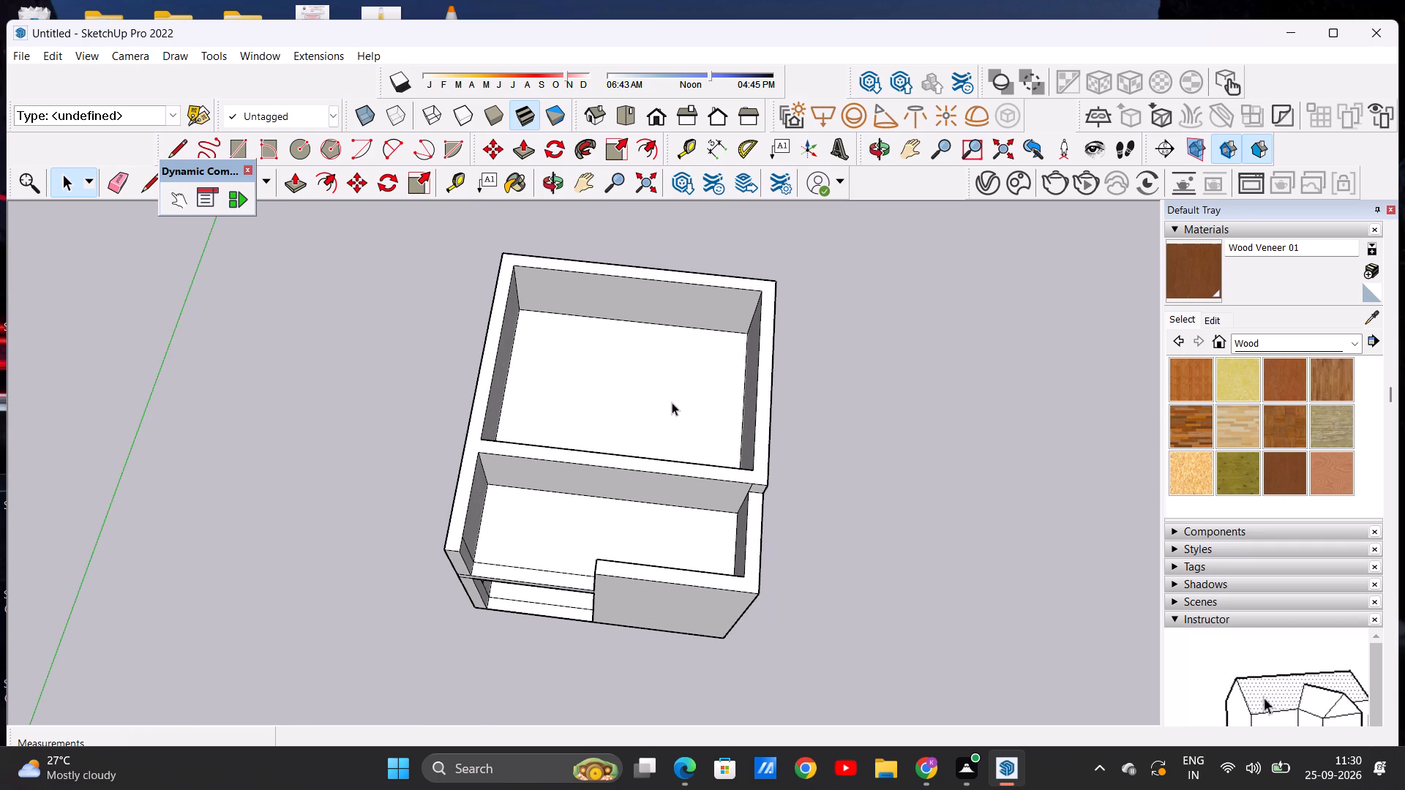
{"action": "double_click", "coordinate": [678, 407]}
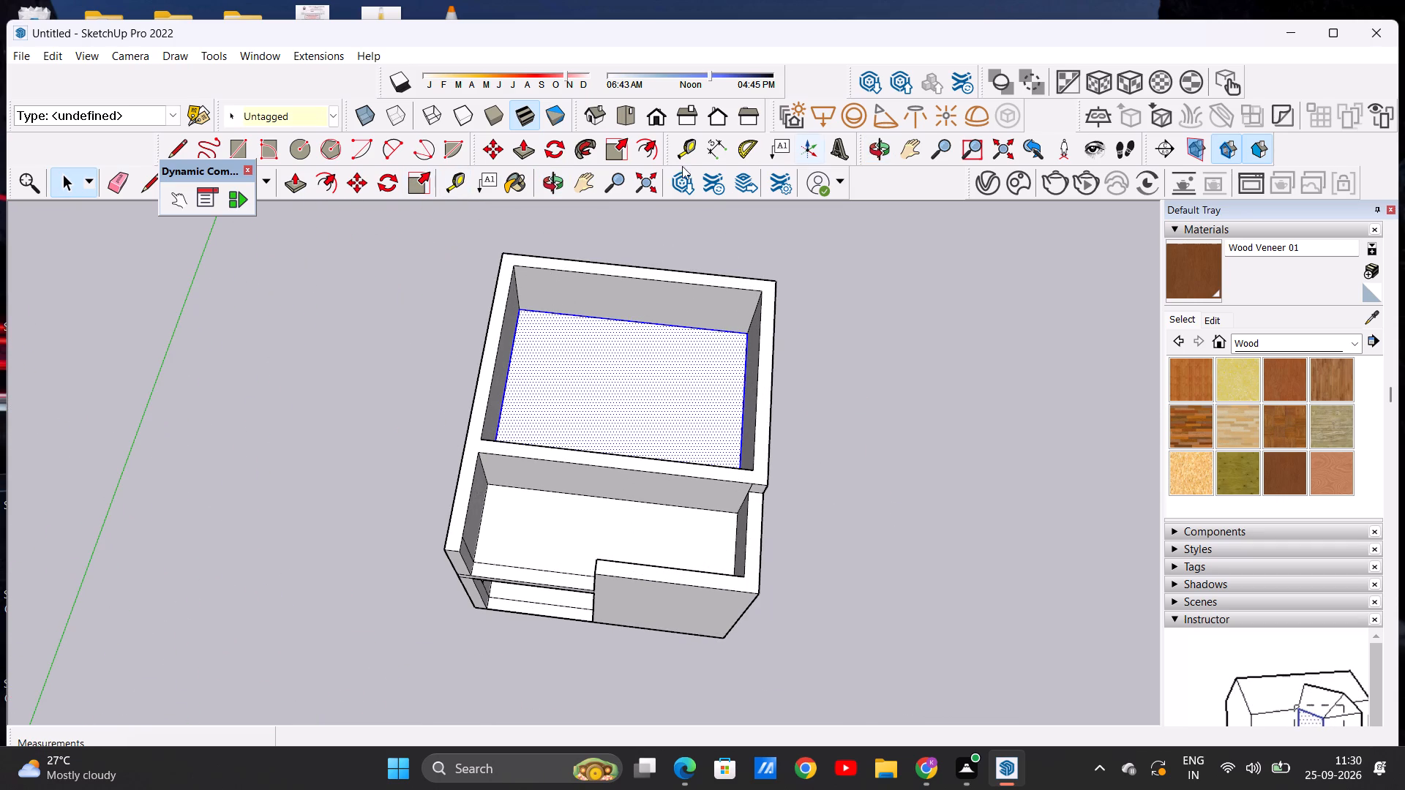
{"action": "left_click", "coordinate": [352, 182]}
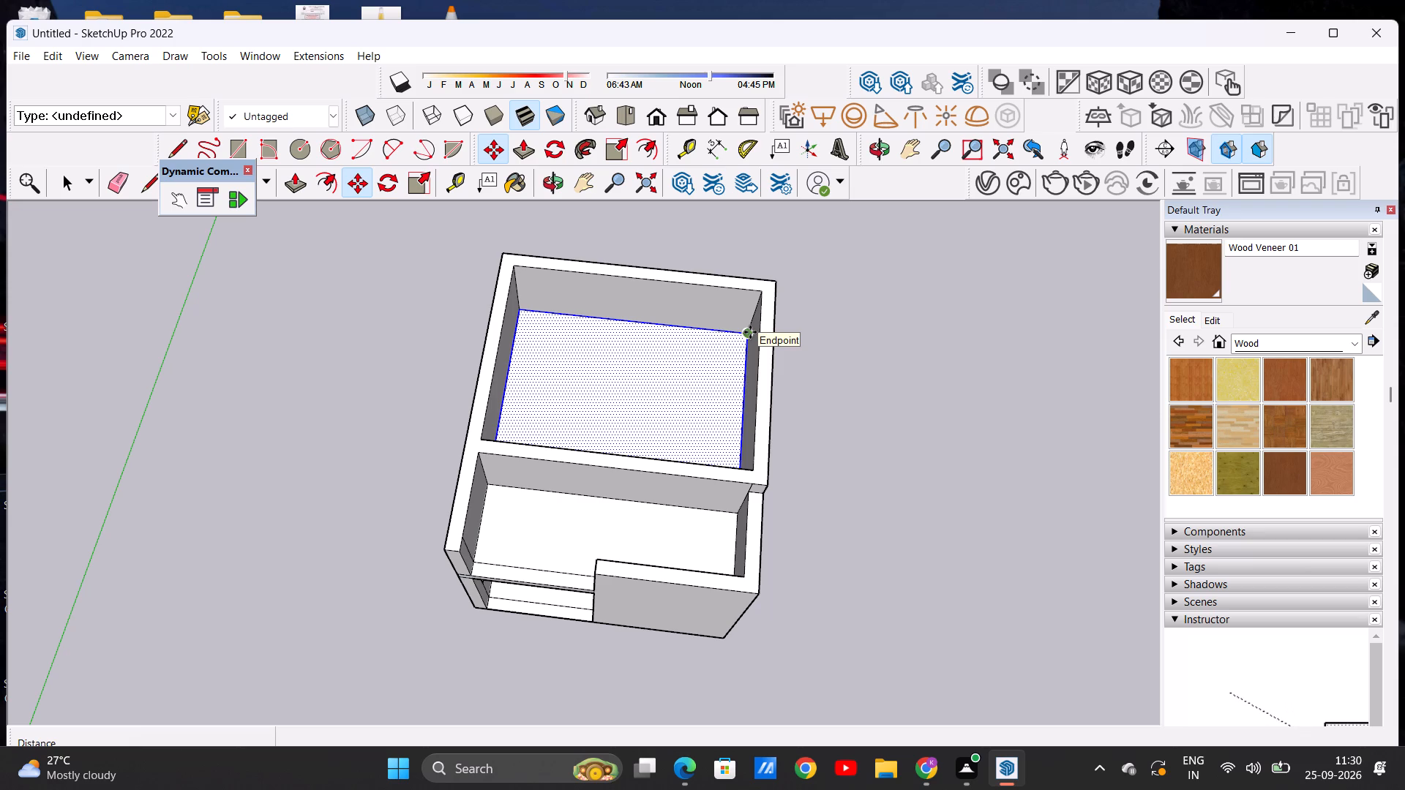
{"action": "left_click", "coordinate": [750, 332]}
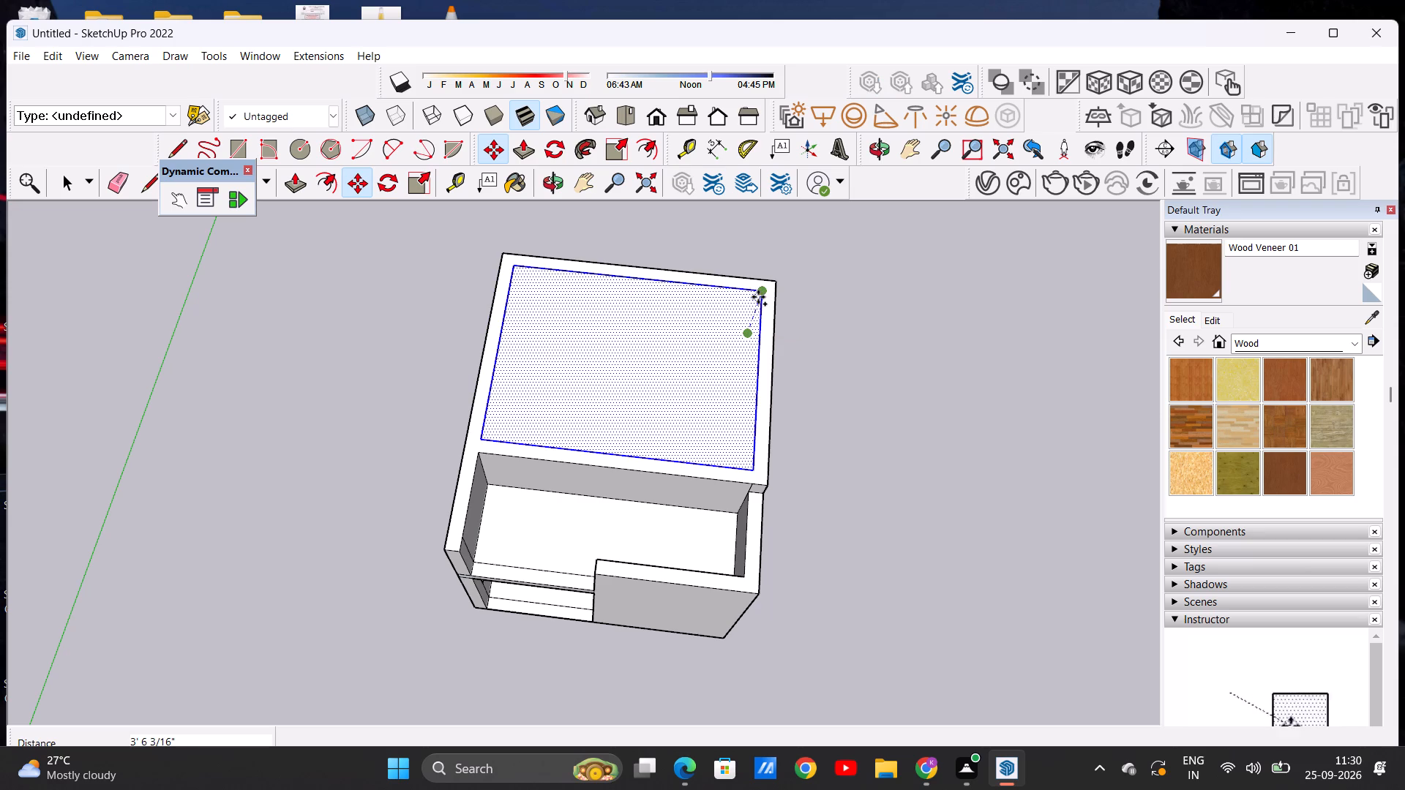
{"action": "left_click", "coordinate": [760, 290]}
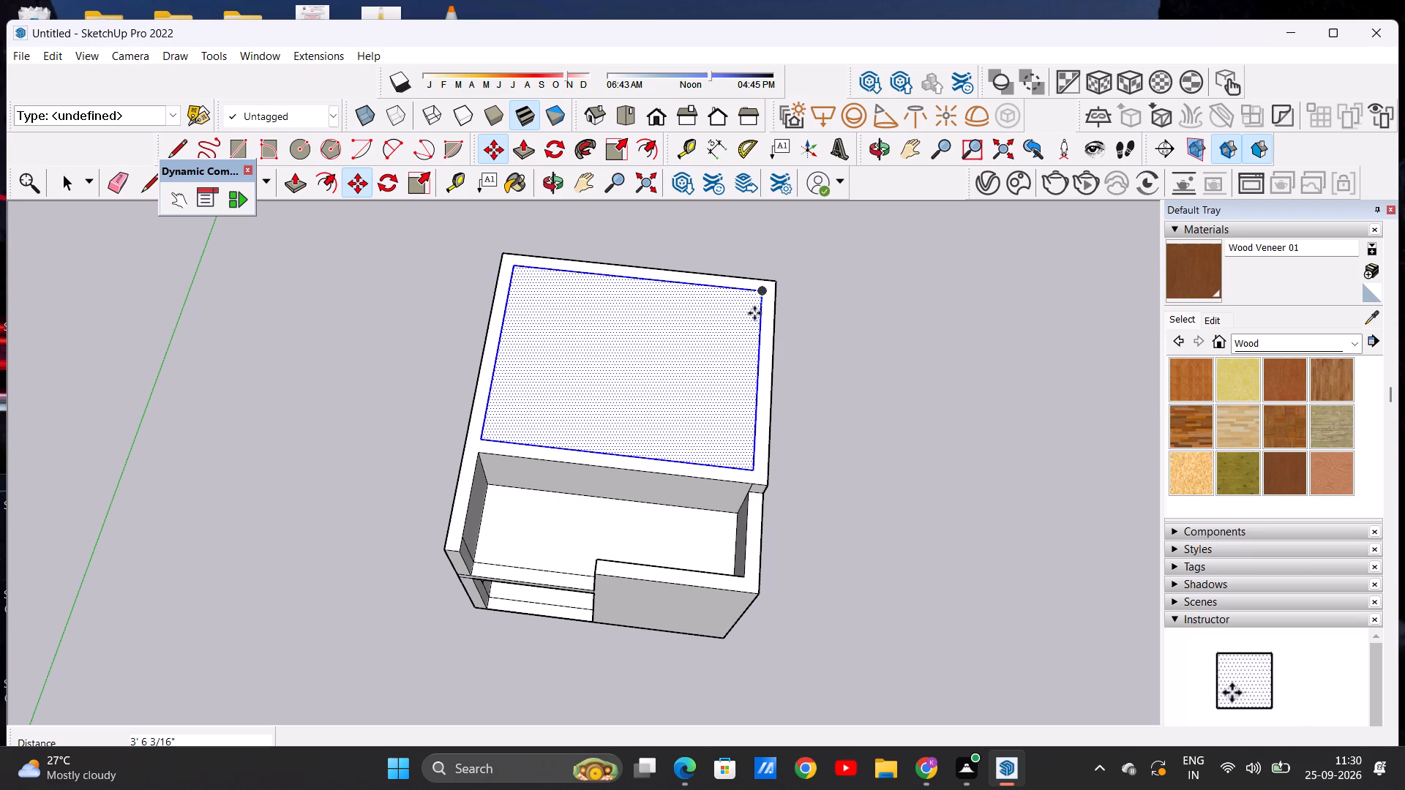
{"action": "key", "text": "space"}
Move the recessed porch roof face up 3' 6 3/16" to the parapet's top inner corner, level with the main roof.
{"action": "double_click", "coordinate": [667, 535]}
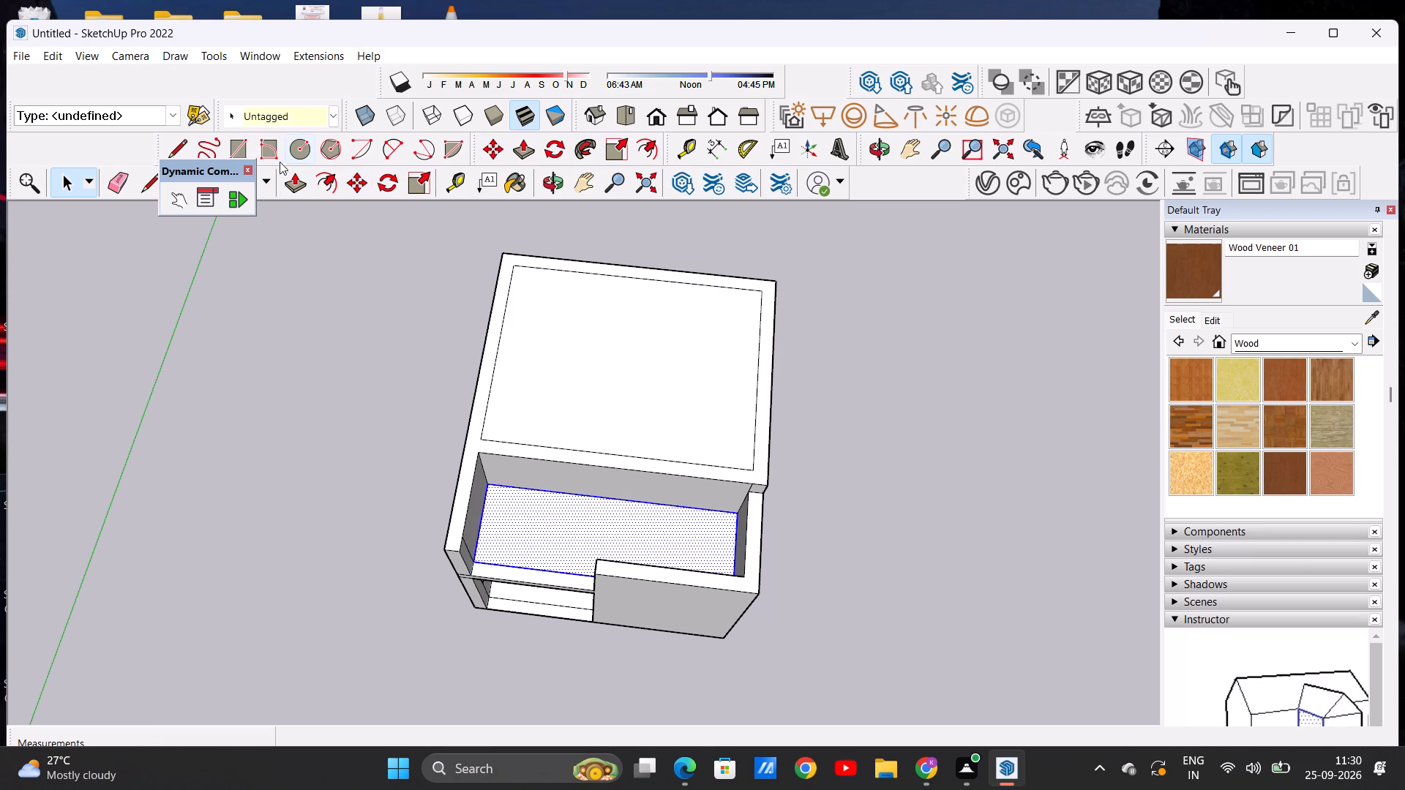
{"action": "left_click", "coordinate": [354, 181]}
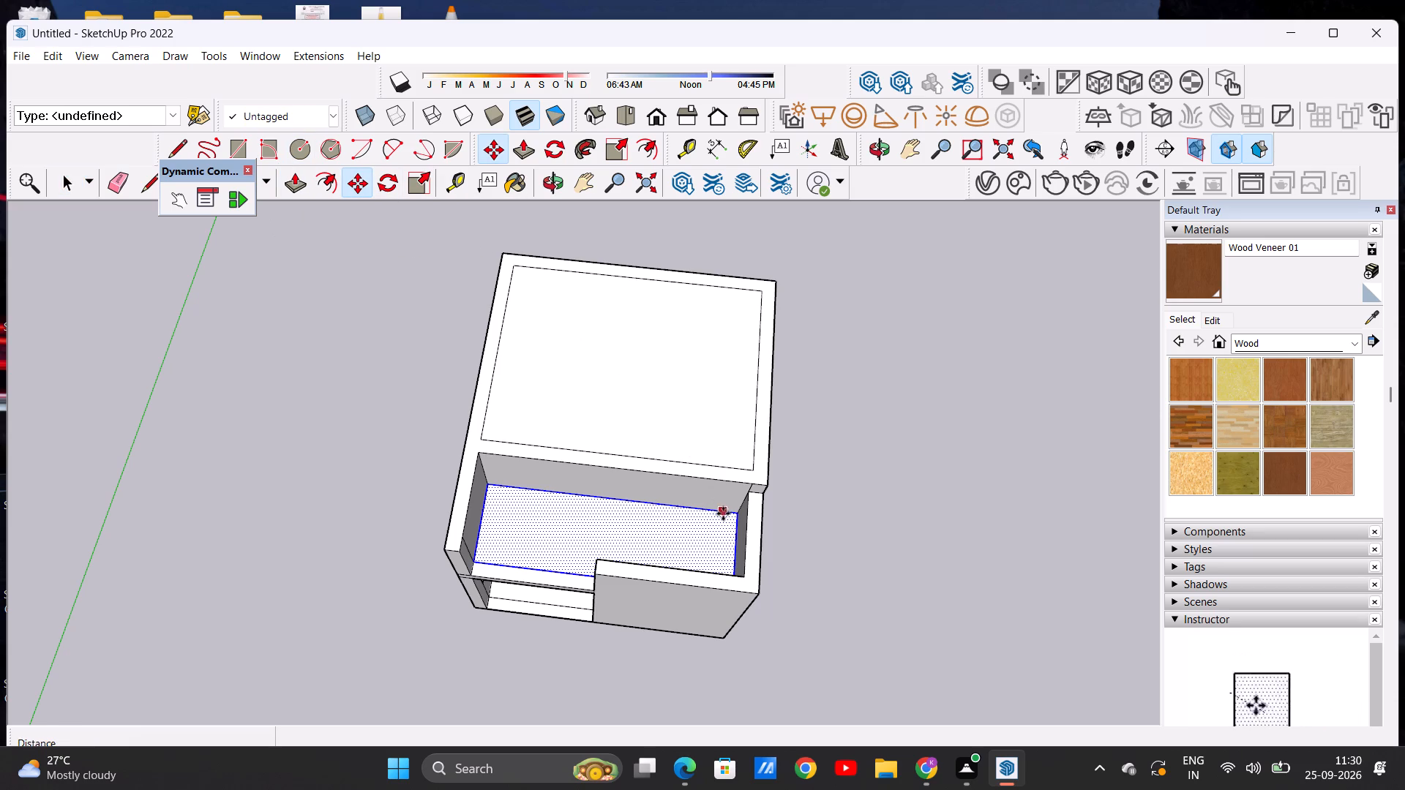
{"action": "left_click", "coordinate": [741, 522]}
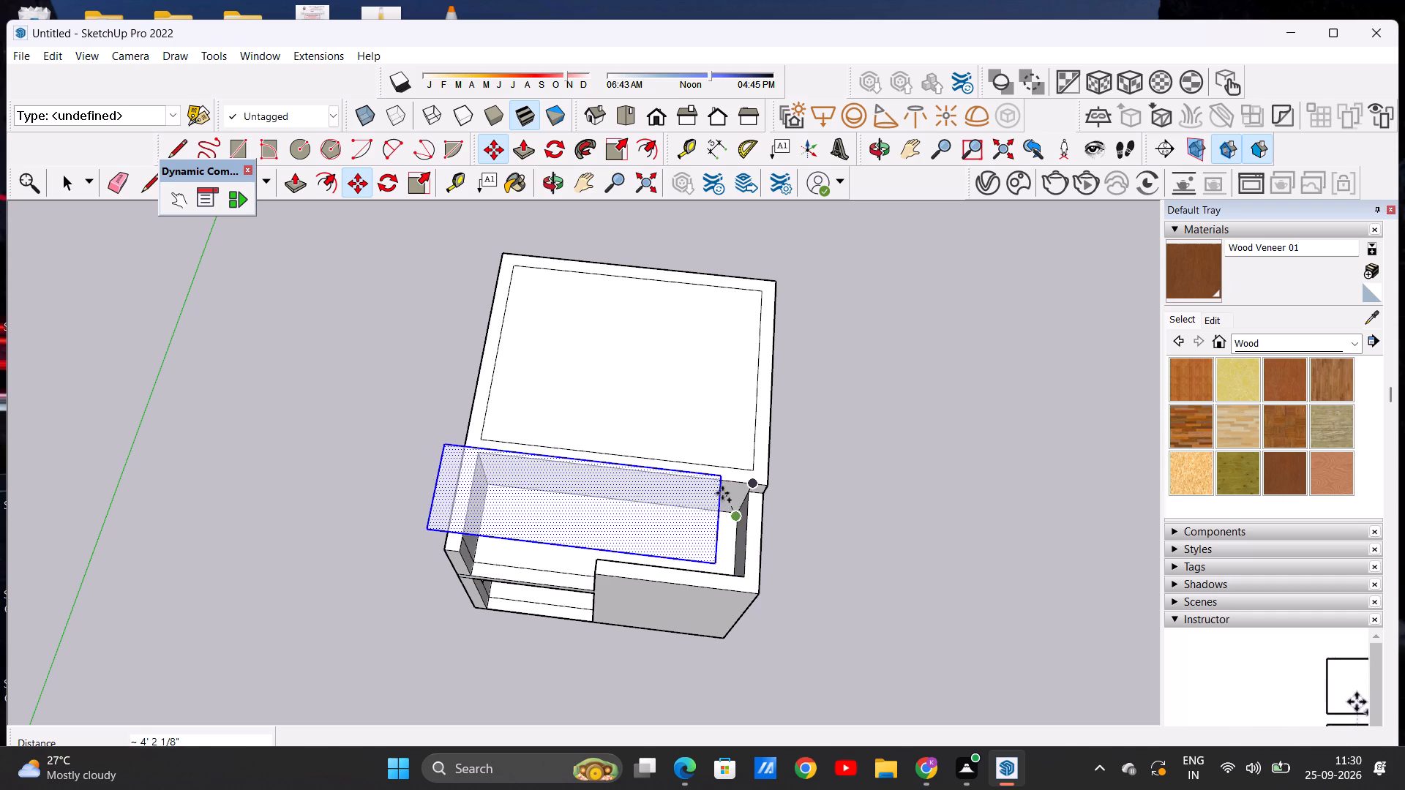
{"action": "middle_click_drag", "start_coordinate": [737, 498], "coordinate": [921, 488]}
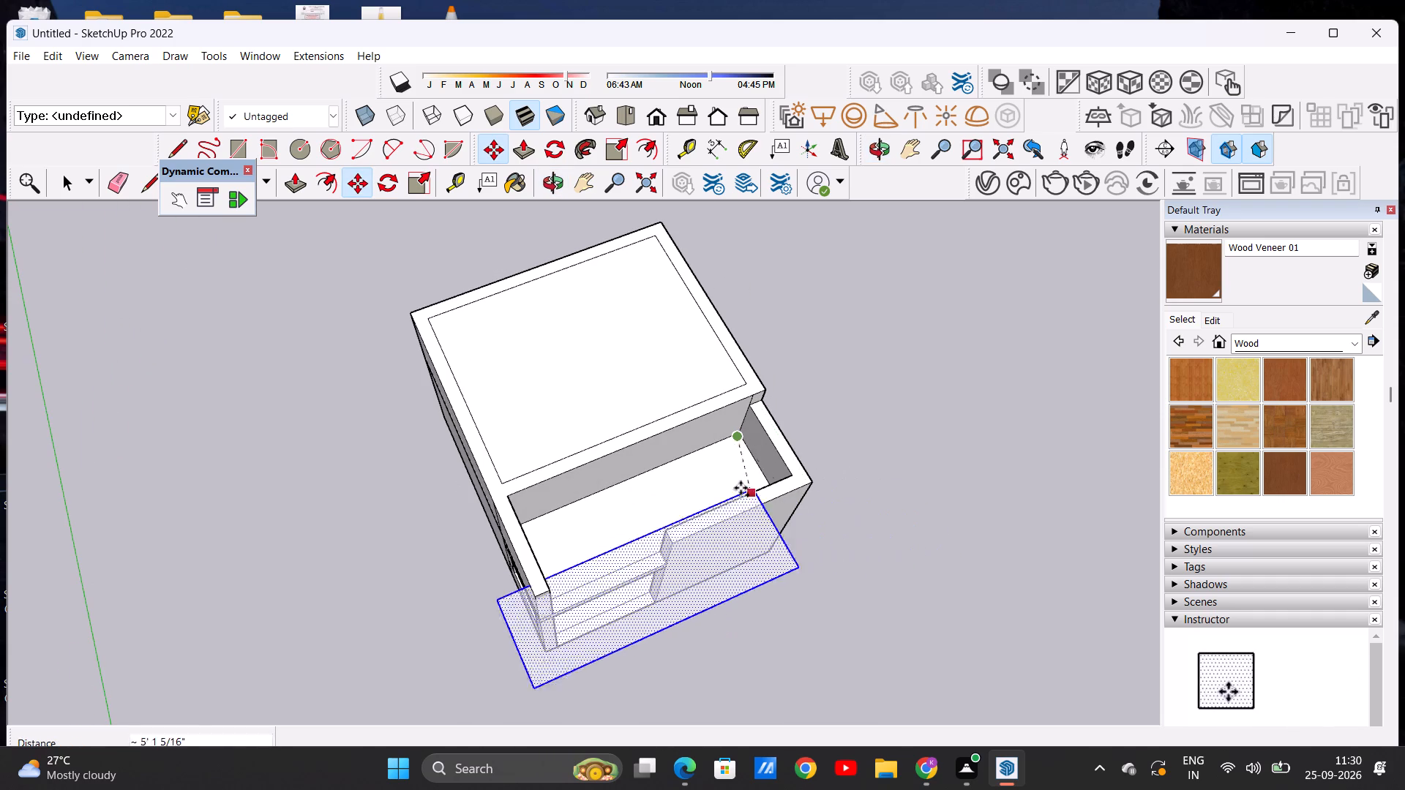
{"action": "key", "text": "space"}
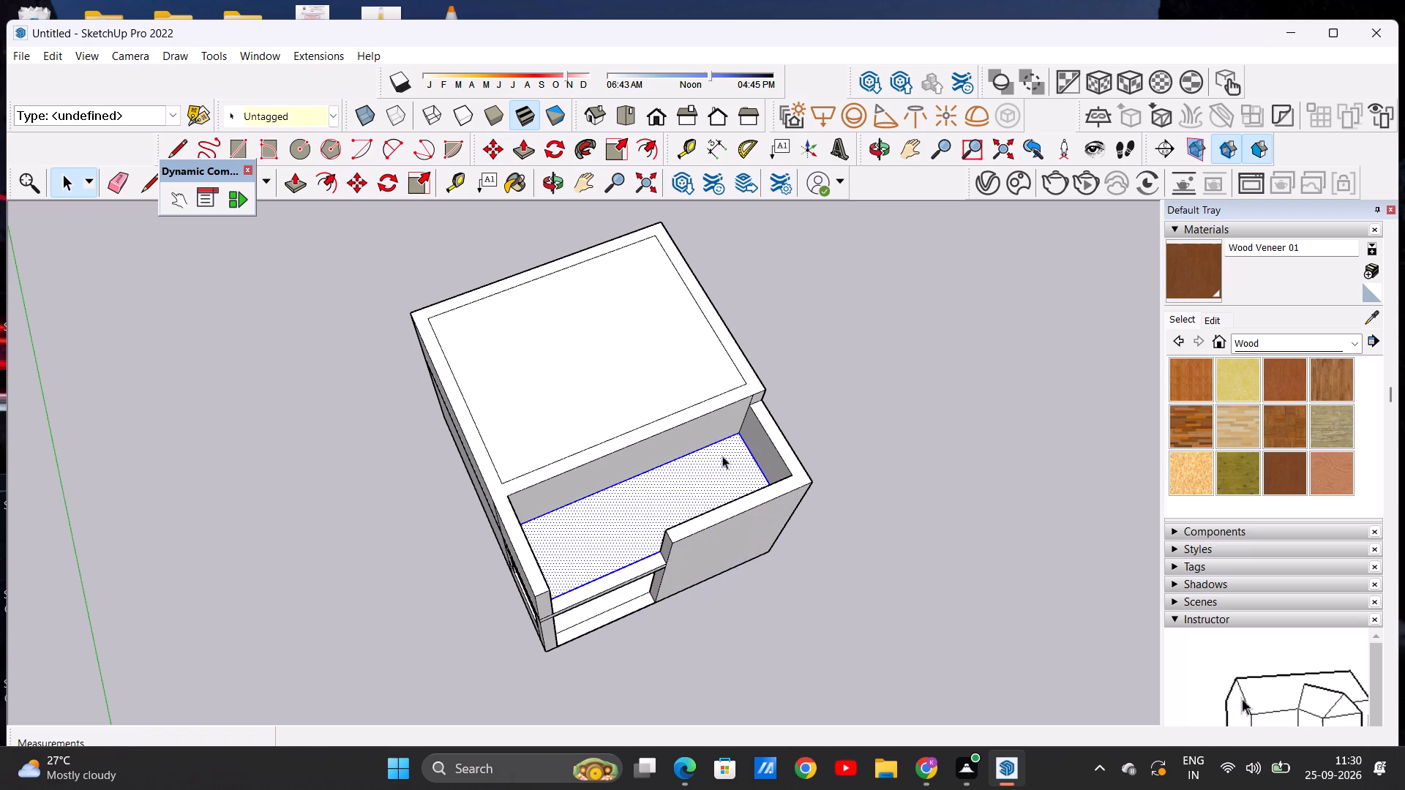
{"action": "scroll", "coordinate": [592, 506], "scroll_direction": "up", "scroll_amount": 4}
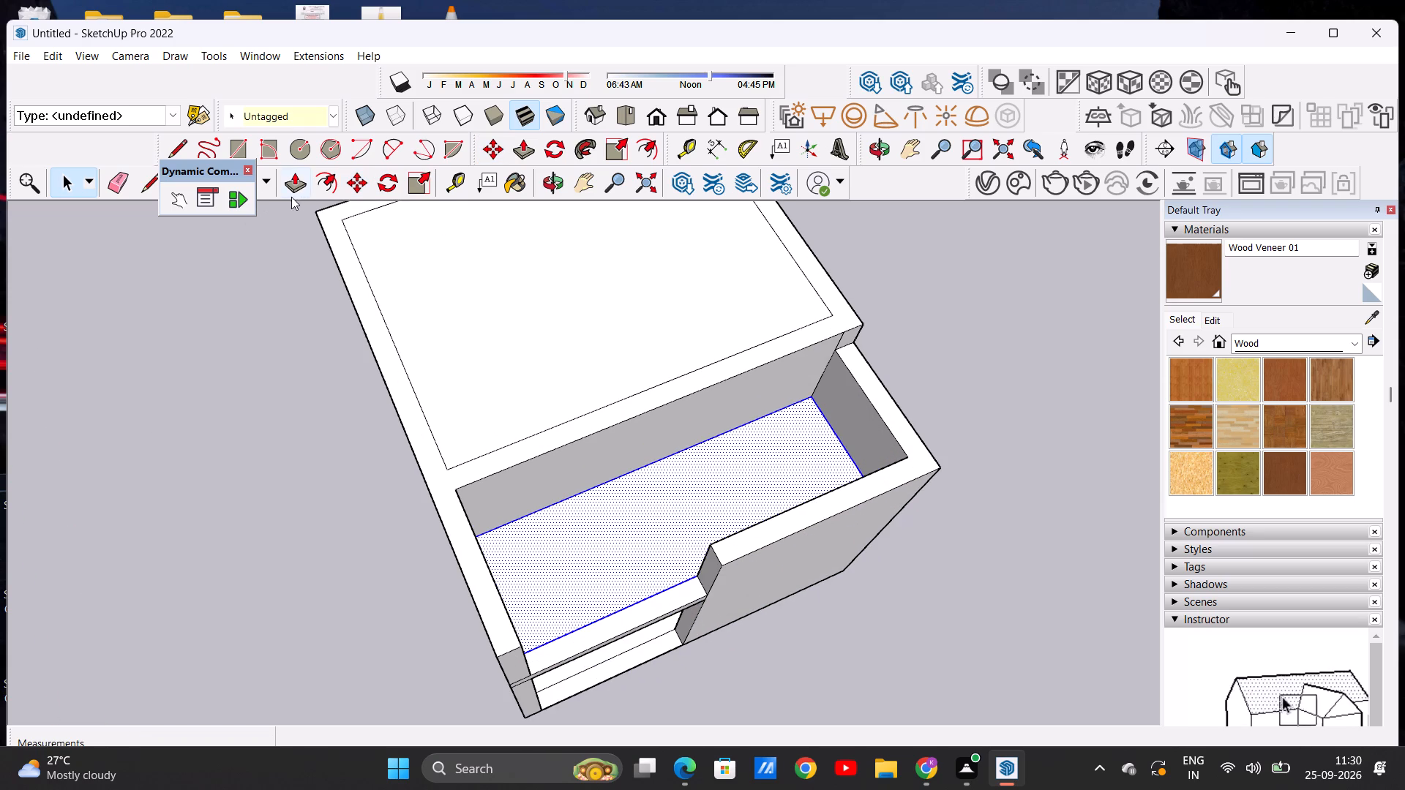
{"action": "left_click", "coordinate": [355, 181]}
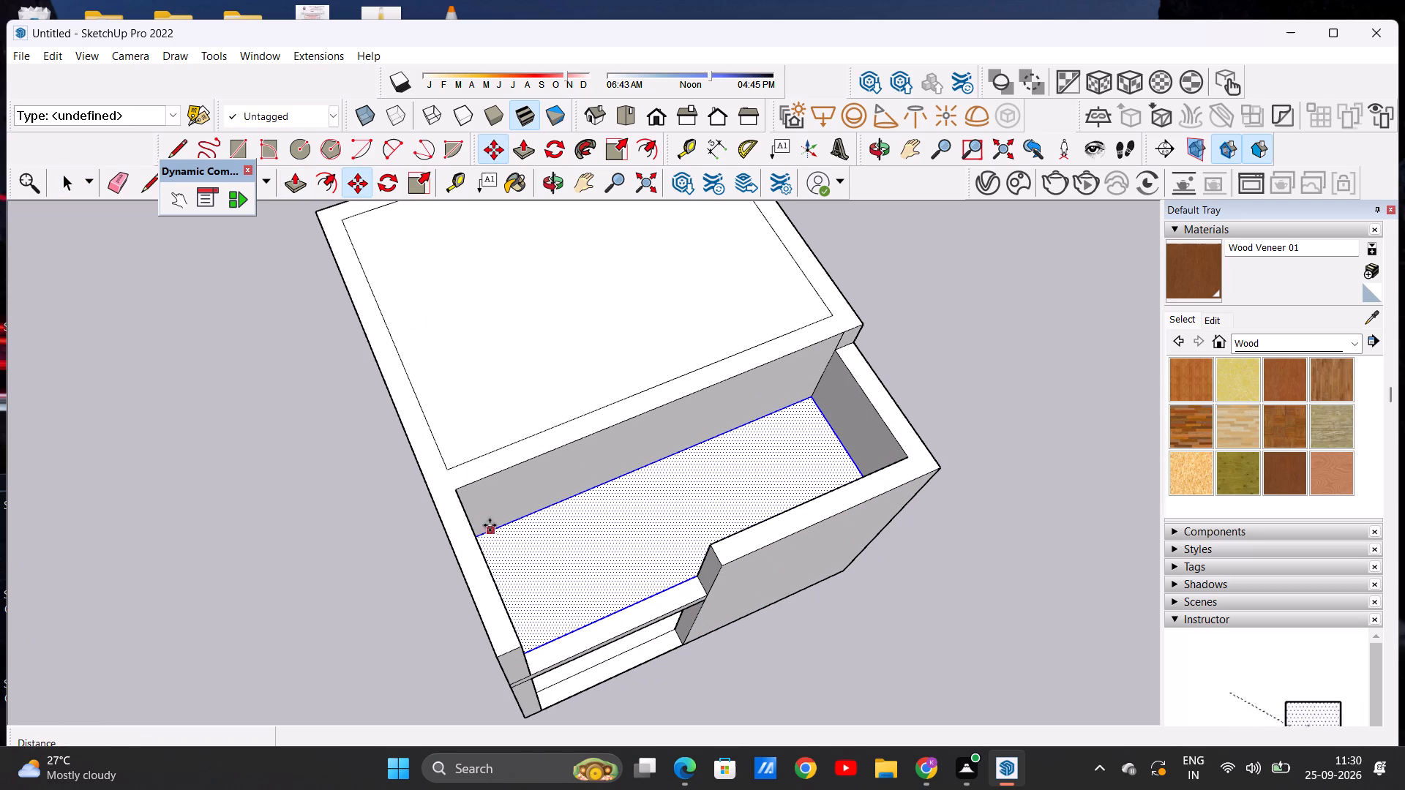
{"action": "middle_click_drag", "start_coordinate": [514, 537], "coordinate": [490, 563]}
{"action": "scroll", "coordinate": [478, 539], "scroll_direction": "up", "scroll_amount": 4}
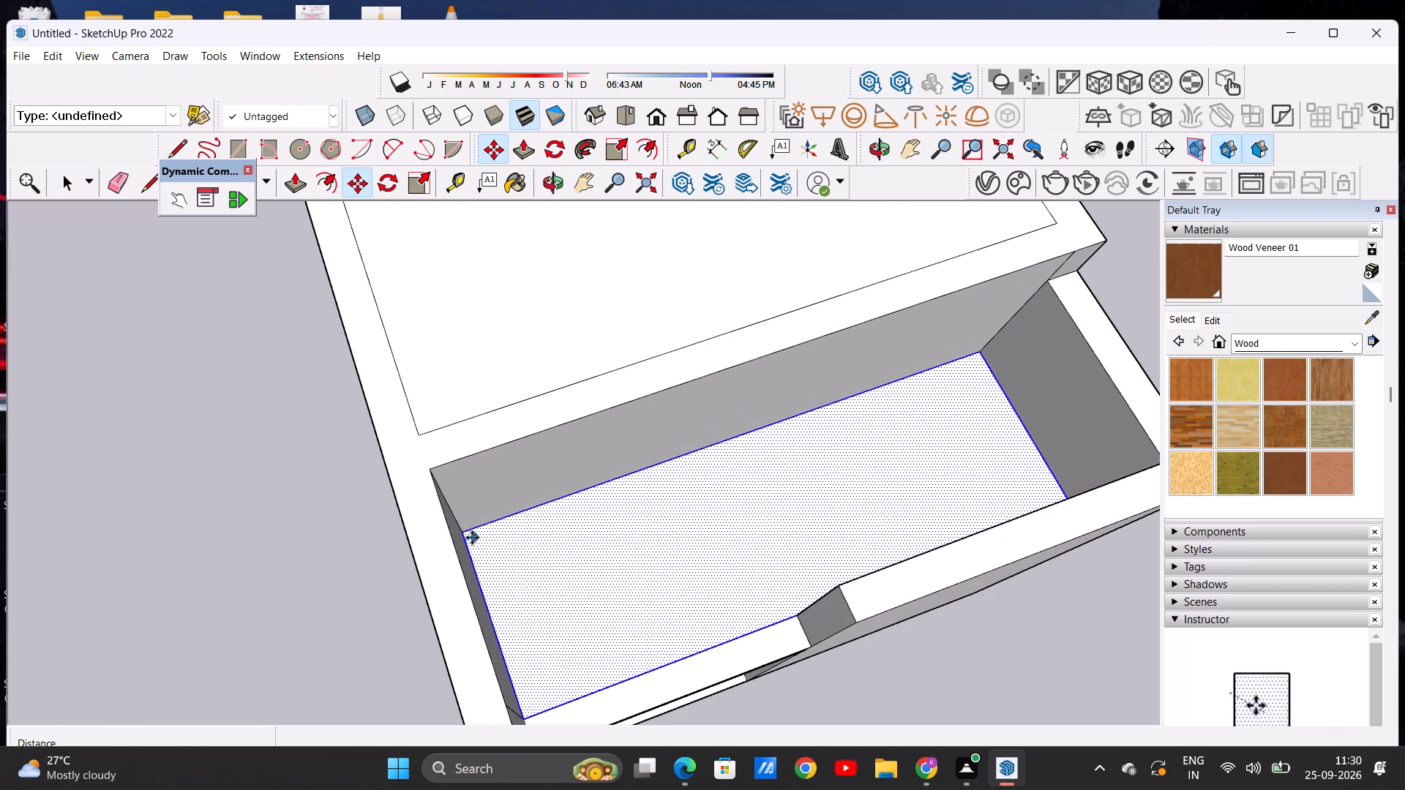
{"action": "left_click", "coordinate": [464, 530]}
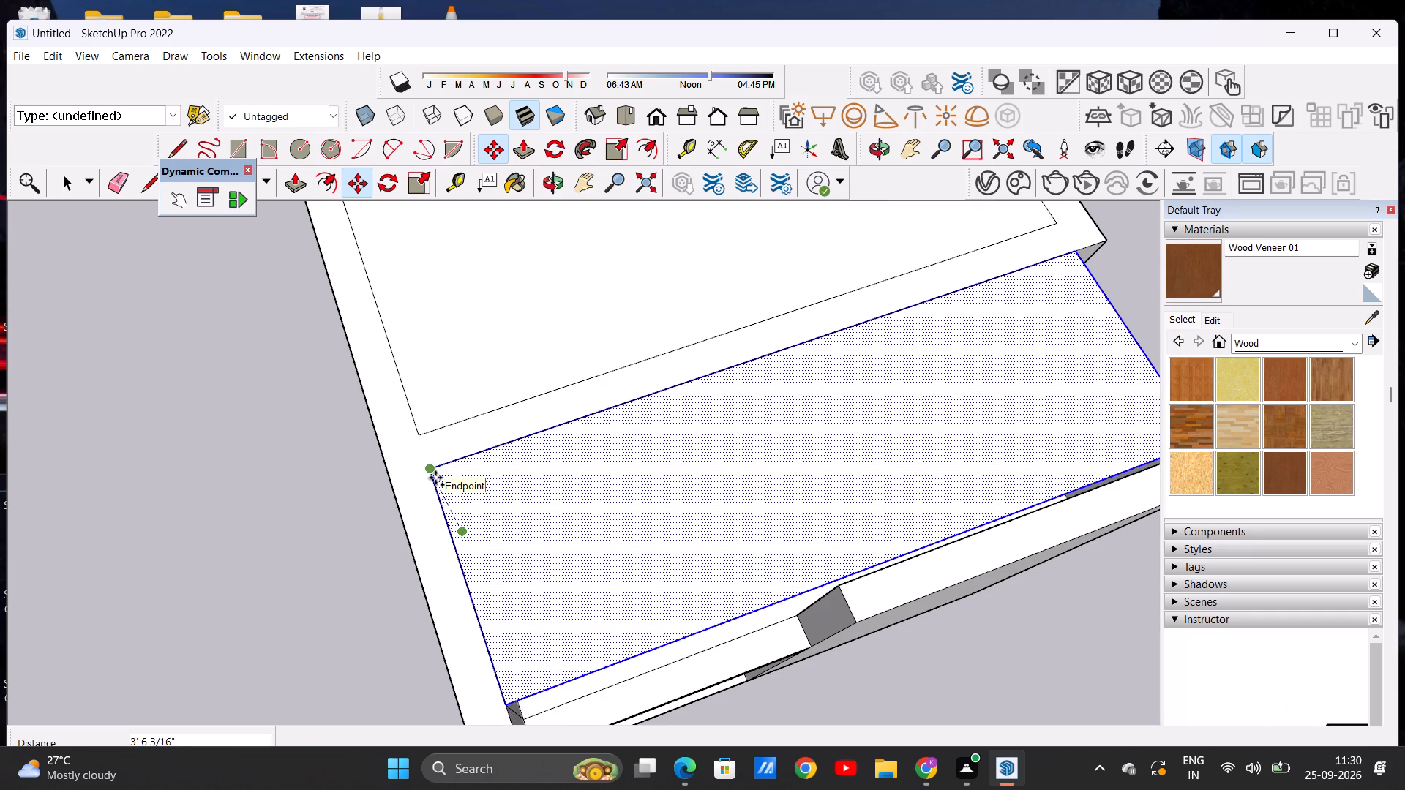
{"action": "left_click", "coordinate": [435, 478]}
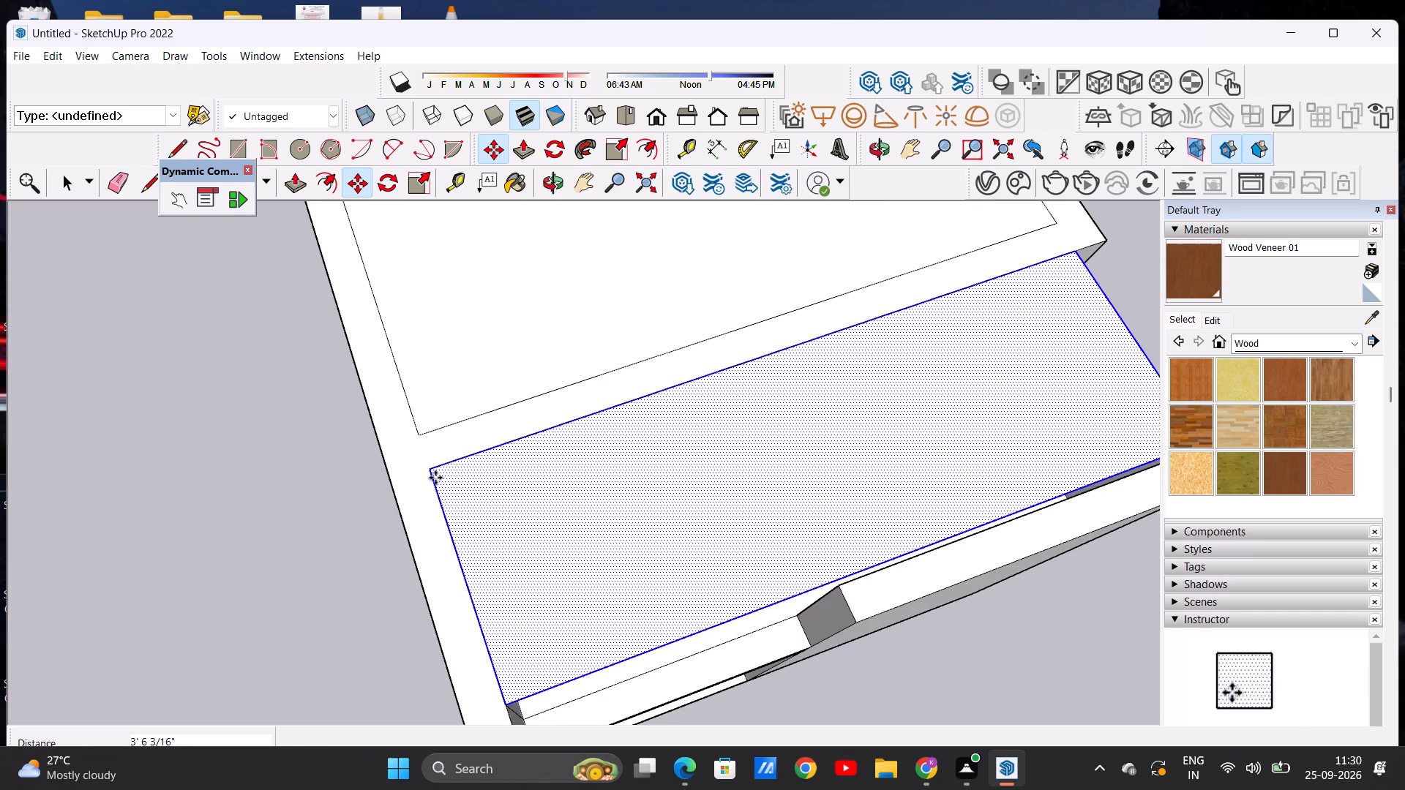
{"action": "key", "text": "space"}
Examine the raised porch roof face and the lower front wall from above and from the front.
{"action": "scroll", "coordinate": [454, 470], "scroll_direction": "down", "scroll_amount": 10}
{"action": "middle_click_drag", "start_coordinate": [503, 576], "coordinate": [397, 511]}
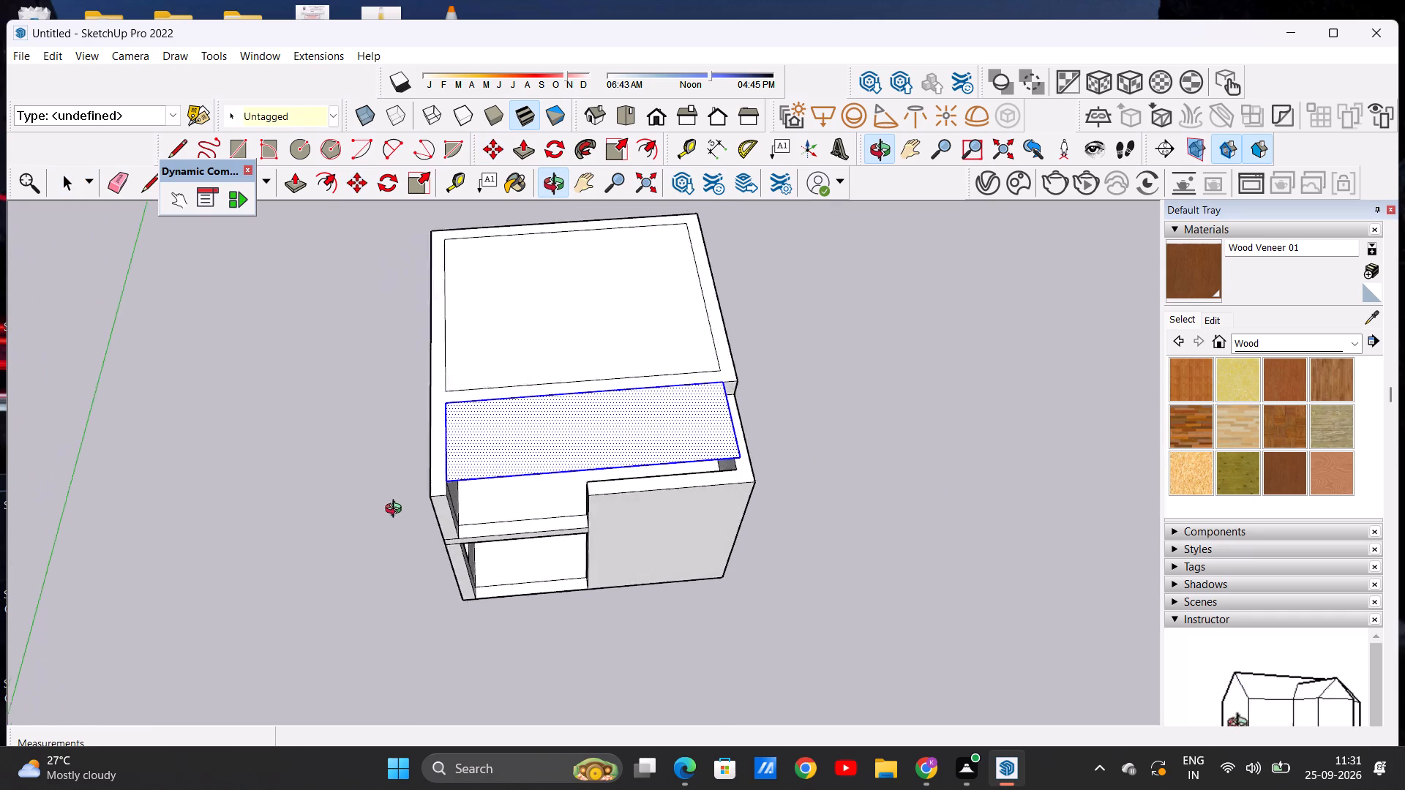
{"action": "middle_click_drag", "start_coordinate": [397, 511], "coordinate": [355, 513]}
{"action": "scroll", "coordinate": [403, 520], "scroll_direction": "down", "scroll_amount": 3}
{"action": "middle_click_drag", "start_coordinate": [483, 530], "coordinate": [516, 612]}
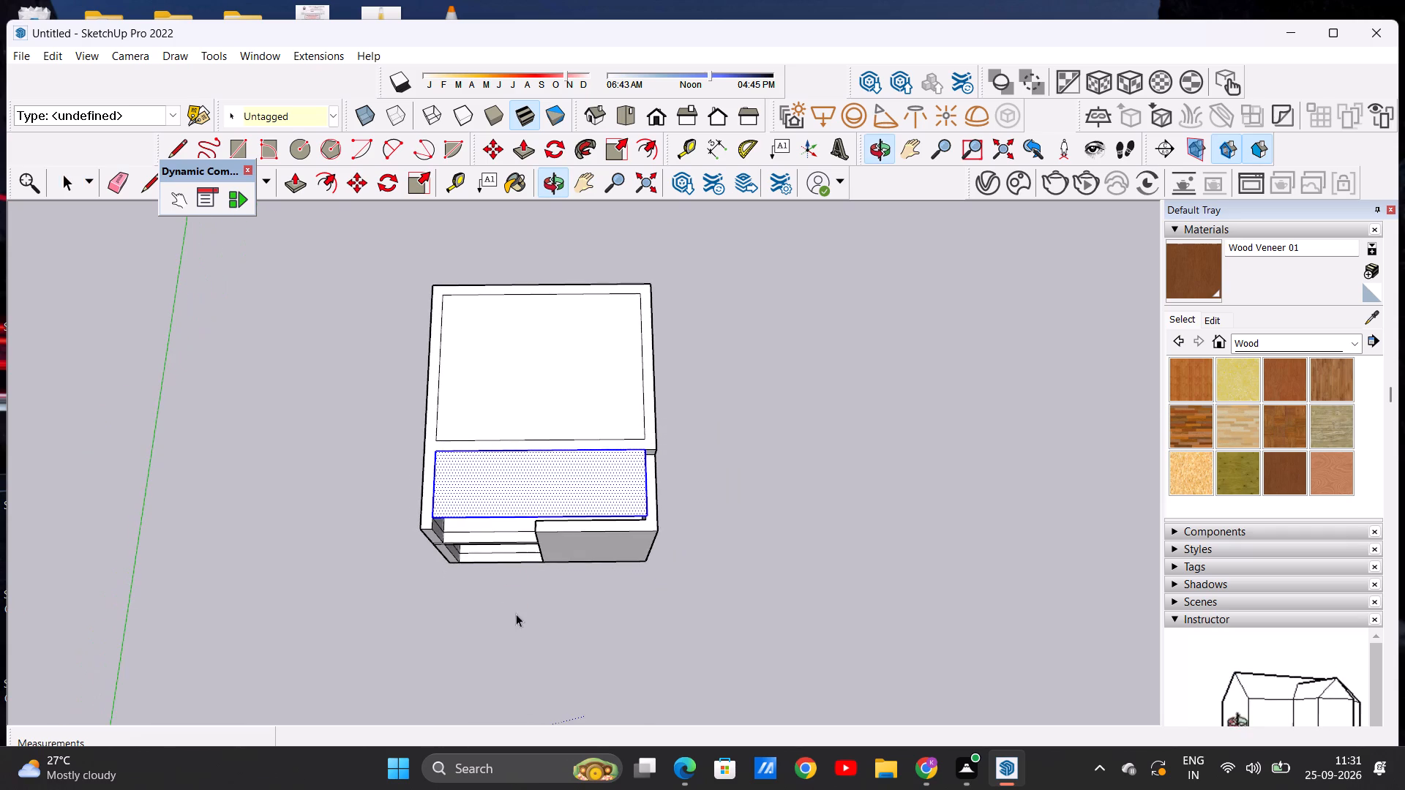
{"action": "scroll", "coordinate": [598, 500], "scroll_direction": "up", "scroll_amount": 12}
{"action": "middle_click_drag", "start_coordinate": [585, 564], "coordinate": [598, 454]}
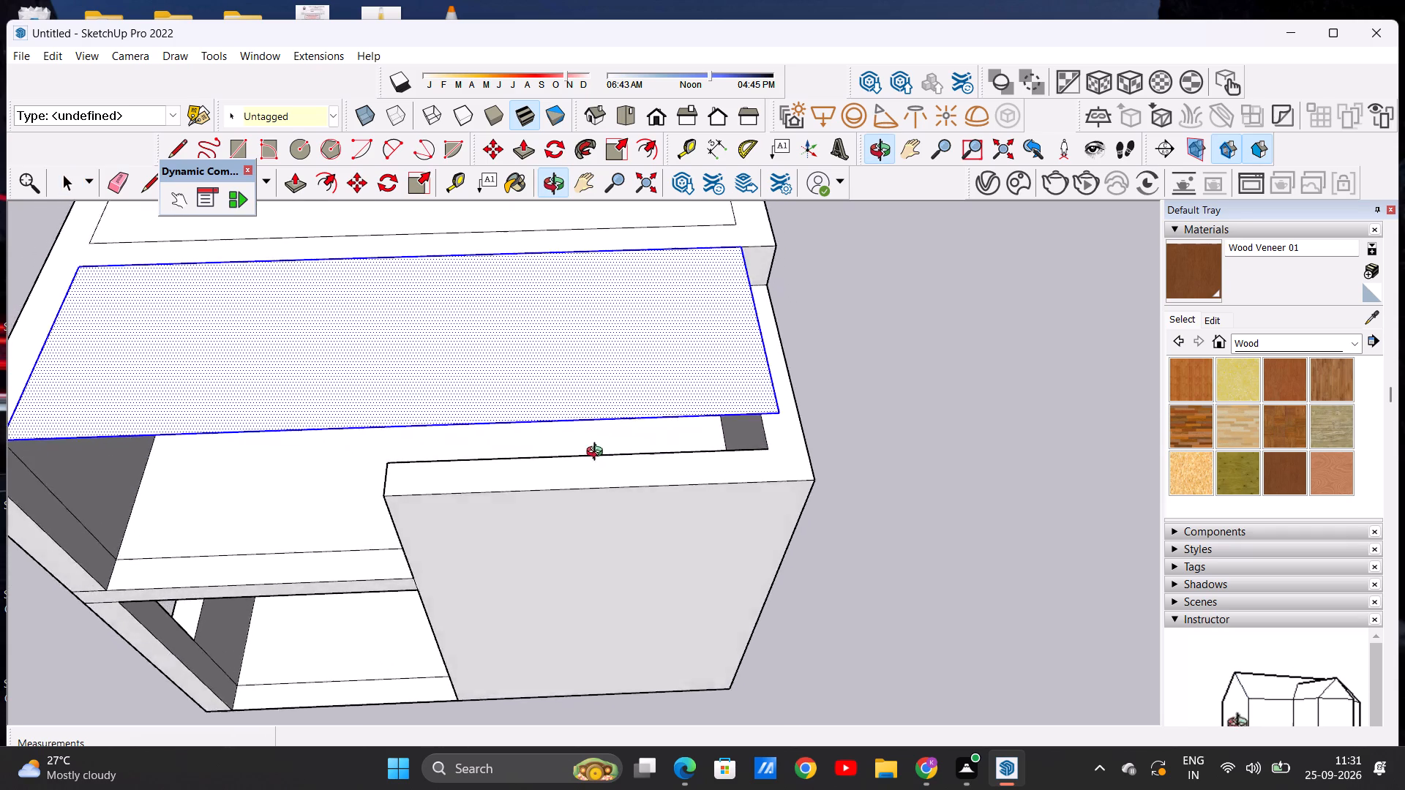
{"action": "middle_click_drag", "start_coordinate": [598, 454], "coordinate": [607, 395]}
{"action": "scroll", "coordinate": [572, 421], "scroll_direction": "down", "scroll_amount": 6}
{"action": "middle_click_drag", "start_coordinate": [540, 459], "coordinate": [529, 379]}
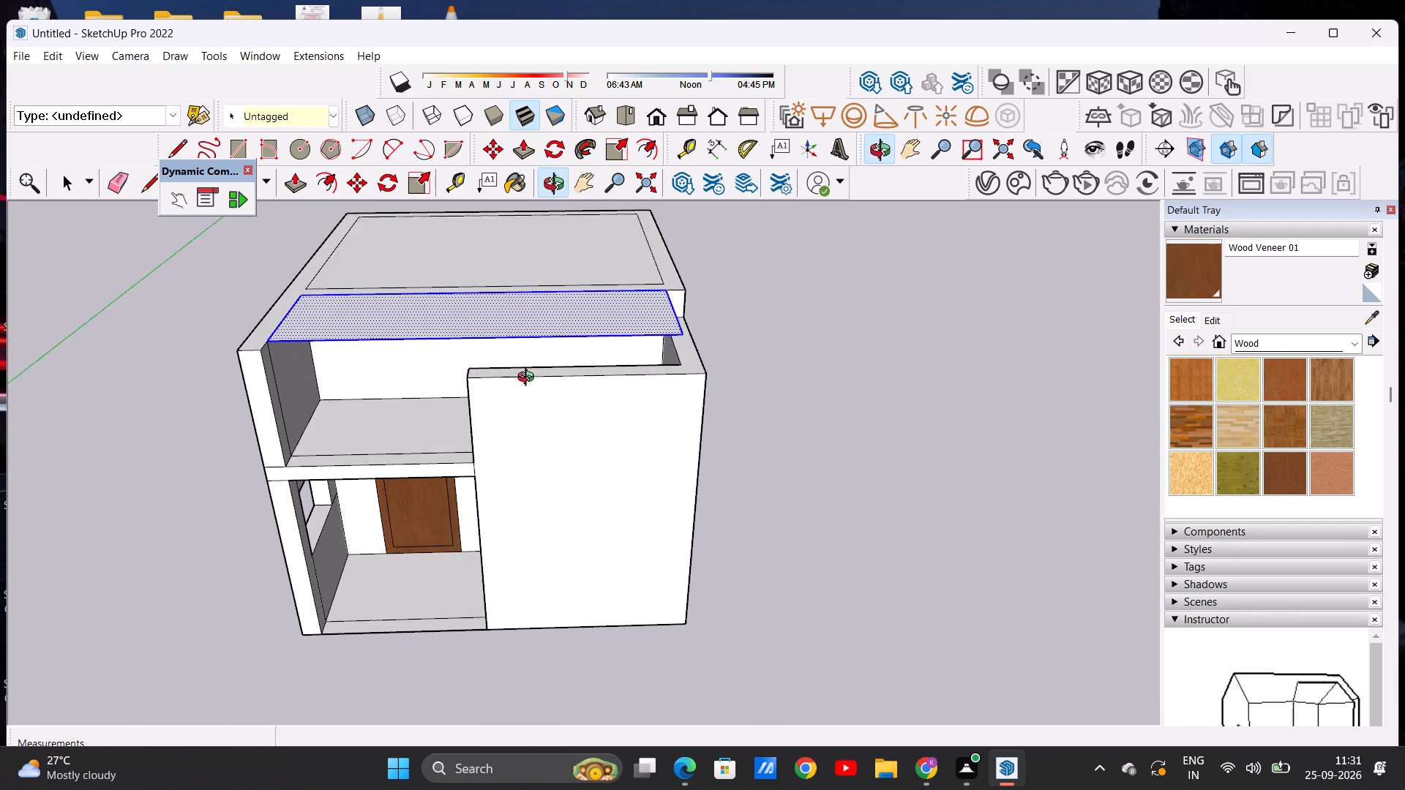
{"action": "middle_click_drag", "start_coordinate": [529, 379], "coordinate": [528, 373]}
{"action": "scroll", "coordinate": [694, 373], "scroll_direction": "up", "scroll_amount": 5}
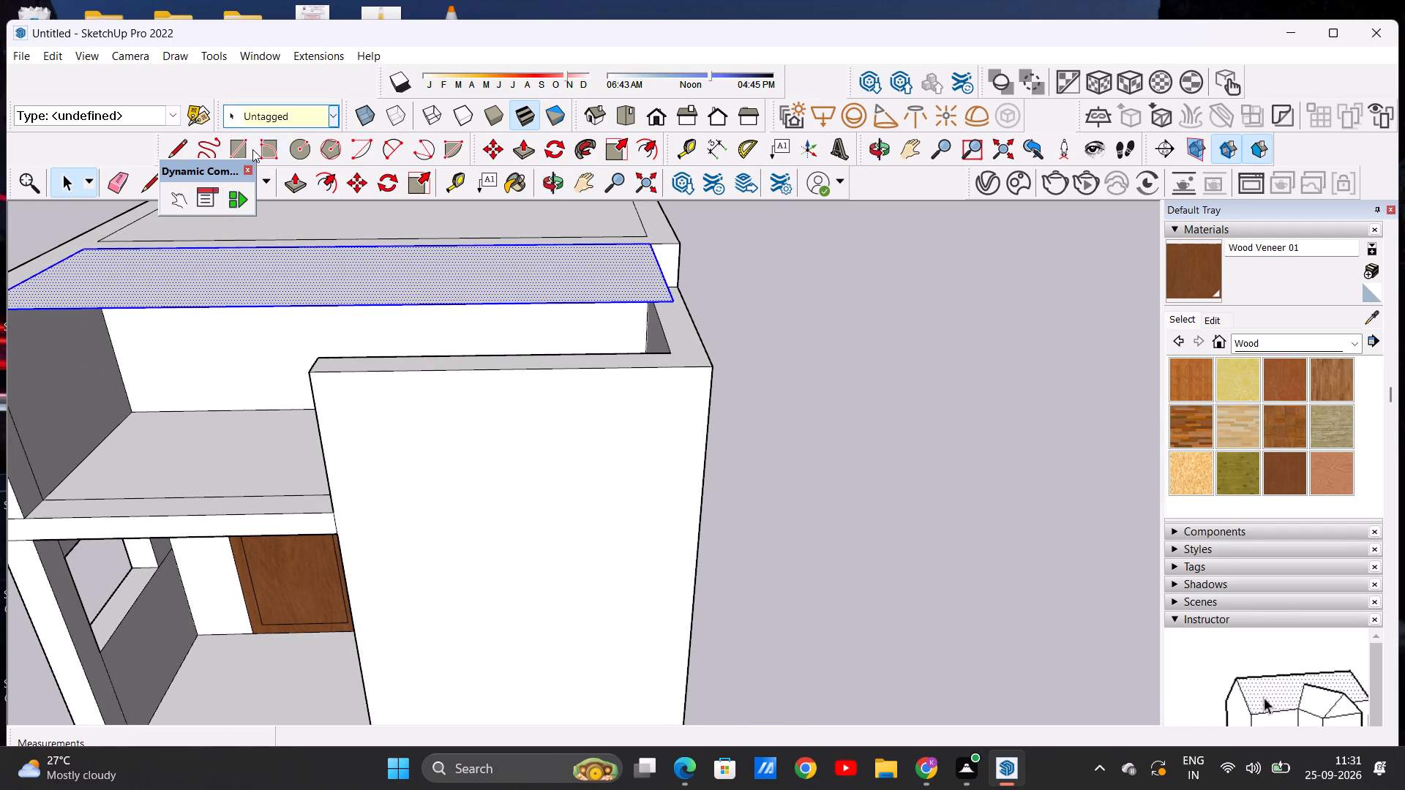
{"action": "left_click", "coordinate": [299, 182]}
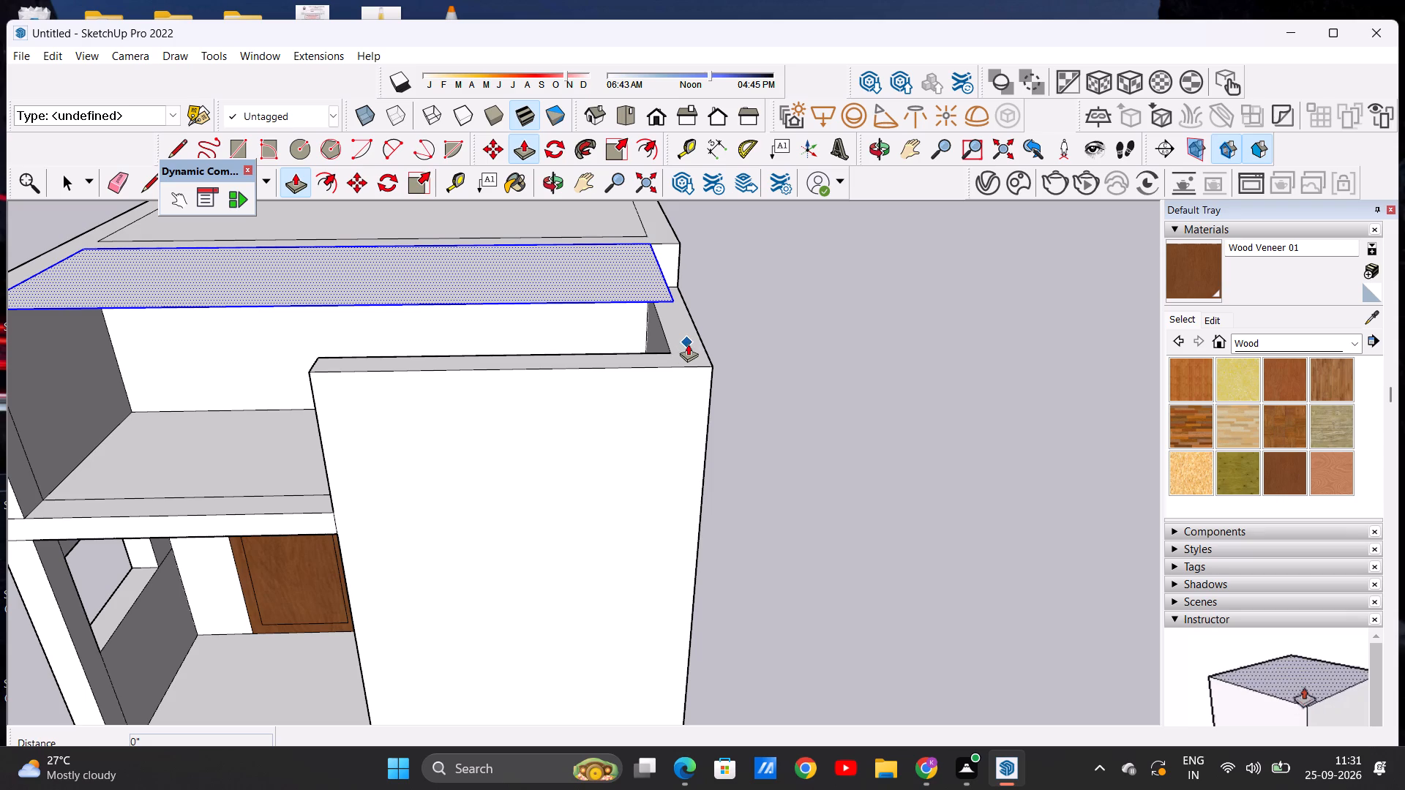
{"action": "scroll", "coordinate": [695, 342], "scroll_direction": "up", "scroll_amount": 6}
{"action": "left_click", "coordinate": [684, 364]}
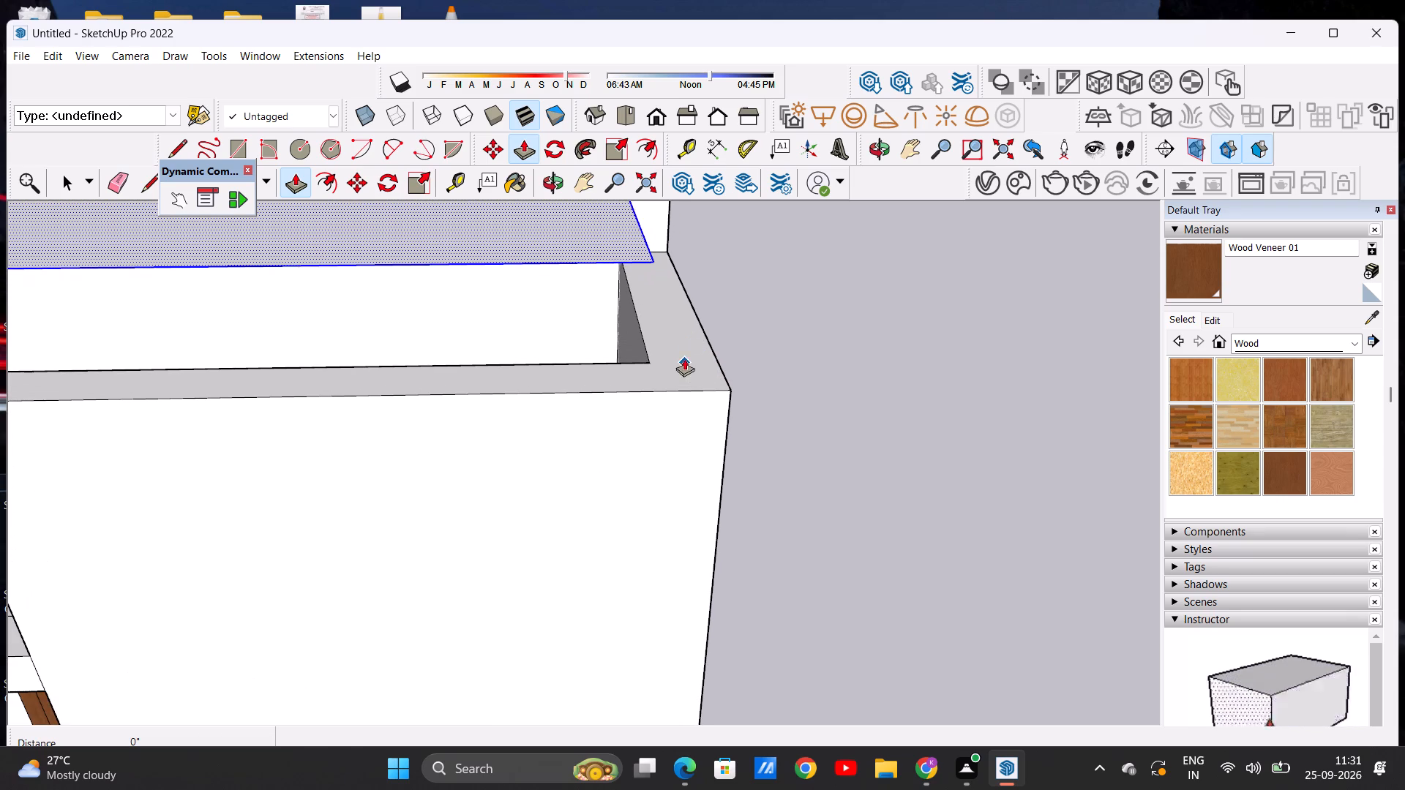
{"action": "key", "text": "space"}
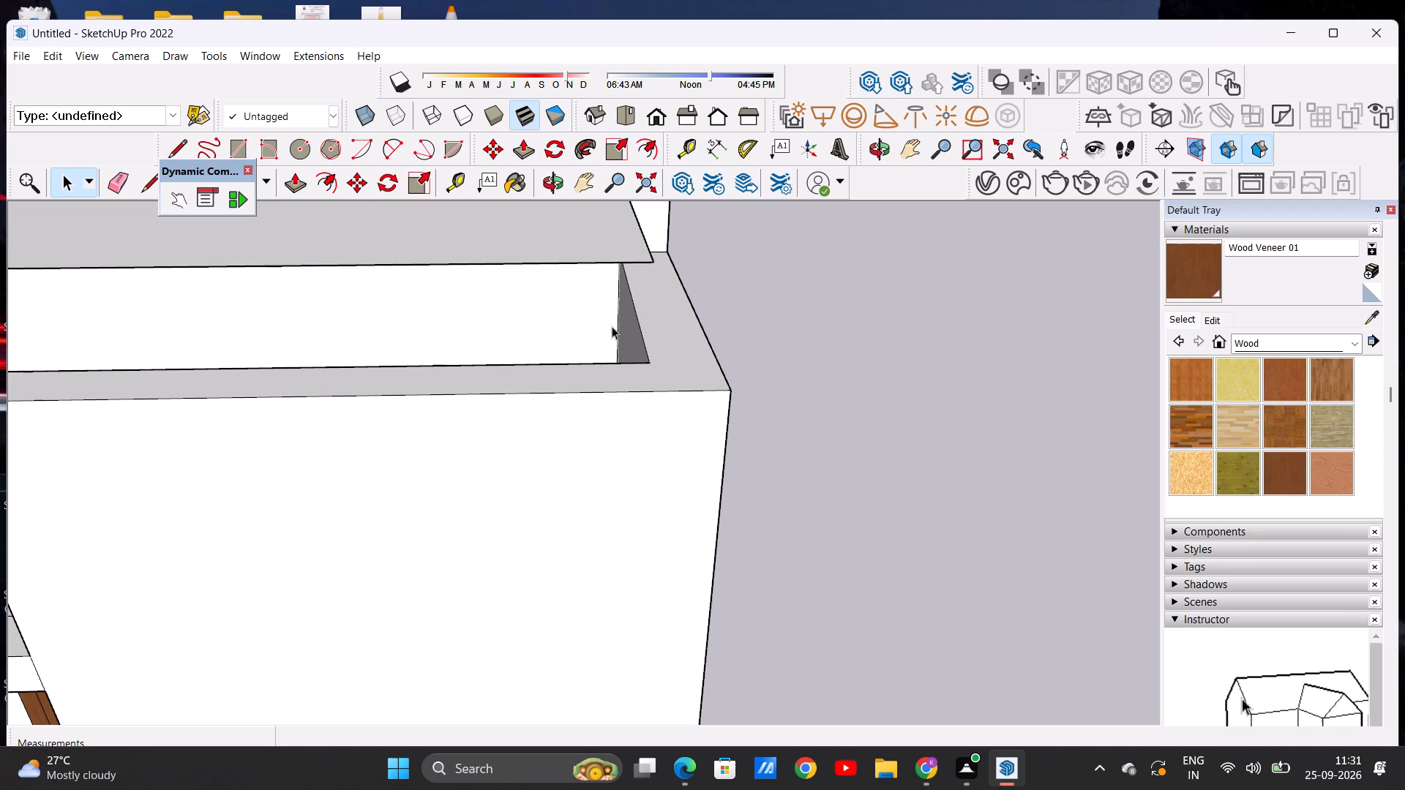
Push/Pull the L-shaped top of the tall front wall and porch side up about 10 5/8", flush with the porch roof face.
{"action": "scroll", "coordinate": [591, 312], "scroll_direction": "down", "scroll_amount": 11}
{"action": "left_click", "coordinate": [299, 184]}
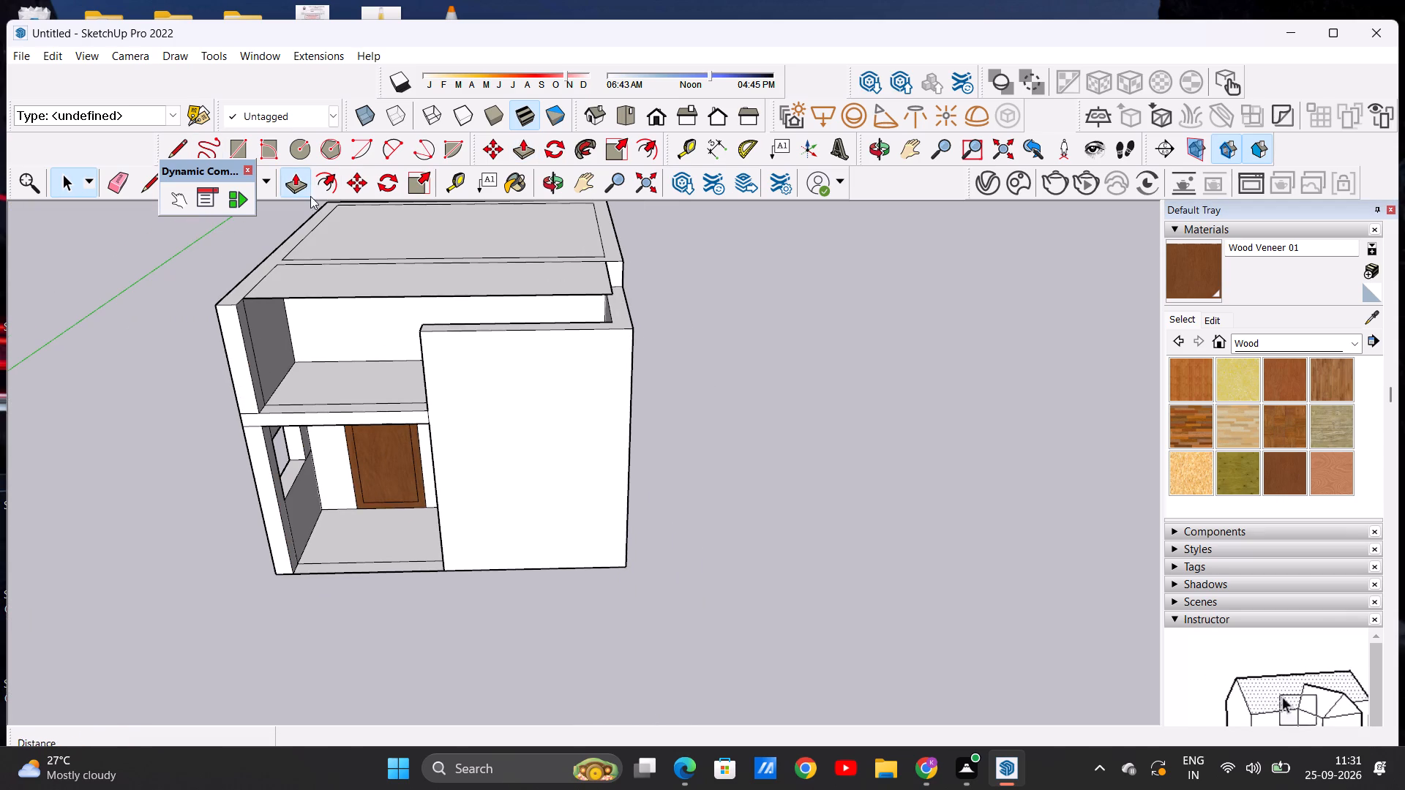
{"action": "scroll", "coordinate": [621, 319], "scroll_direction": "up", "scroll_amount": 5}
{"action": "left_click", "coordinate": [623, 317]}
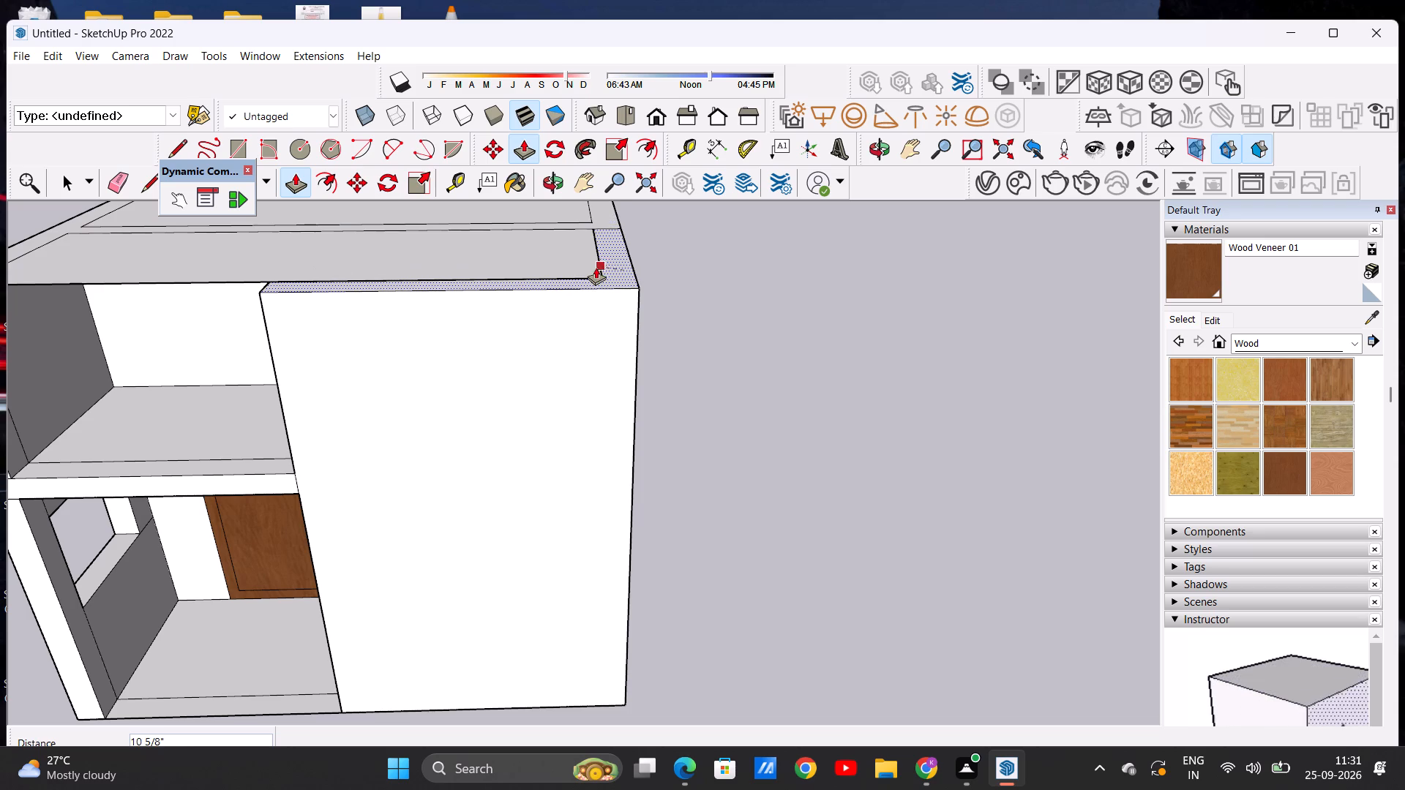
{"action": "left_click", "coordinate": [600, 271]}
{"action": "key", "text": "space"}
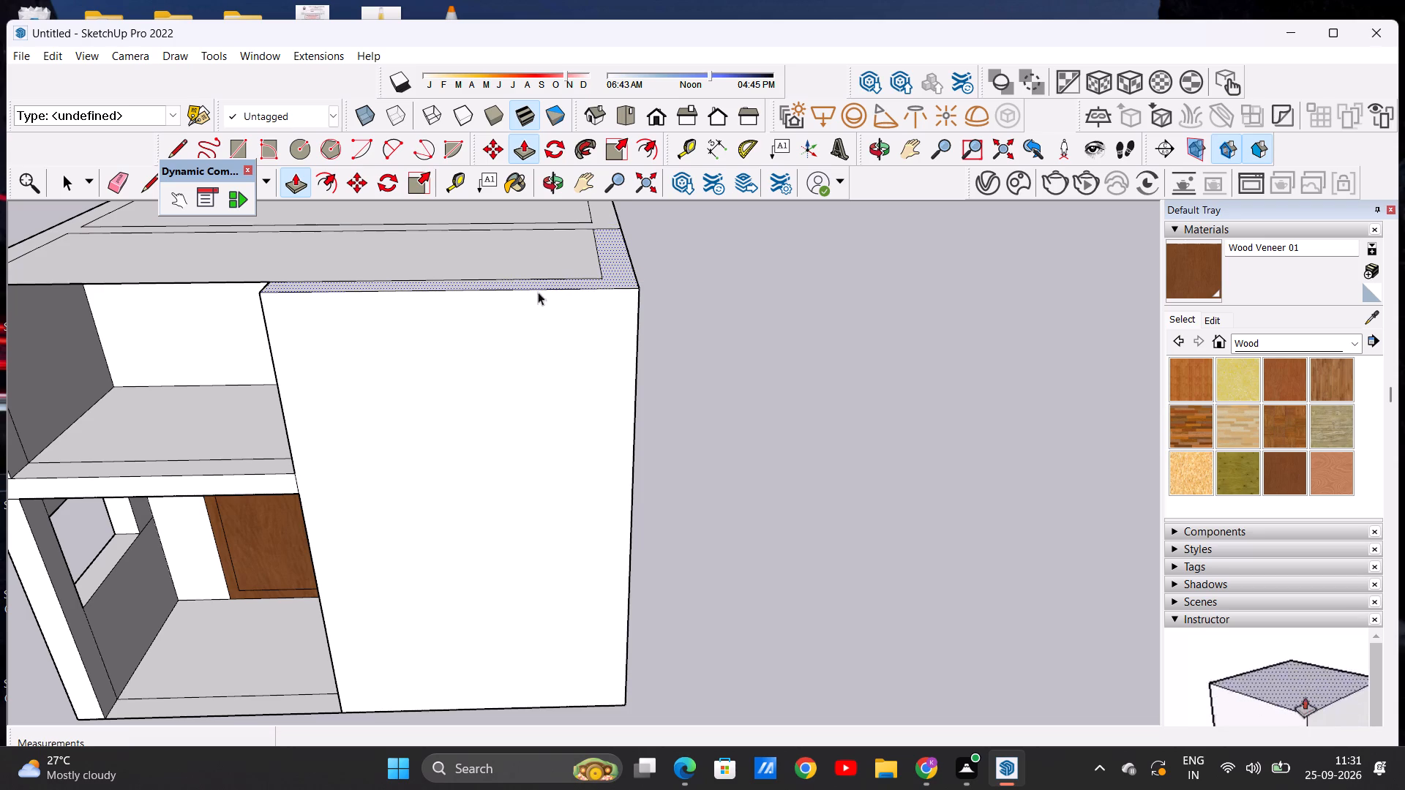
Examine the main roof, porch roof and front wall tops from above.
{"action": "middle_click_drag", "start_coordinate": [479, 288], "coordinate": [497, 389]}
{"action": "scroll", "coordinate": [501, 345], "scroll_direction": "down", "scroll_amount": 10}
{"action": "scroll", "coordinate": [374, 311], "scroll_direction": "up", "scroll_amount": 2}
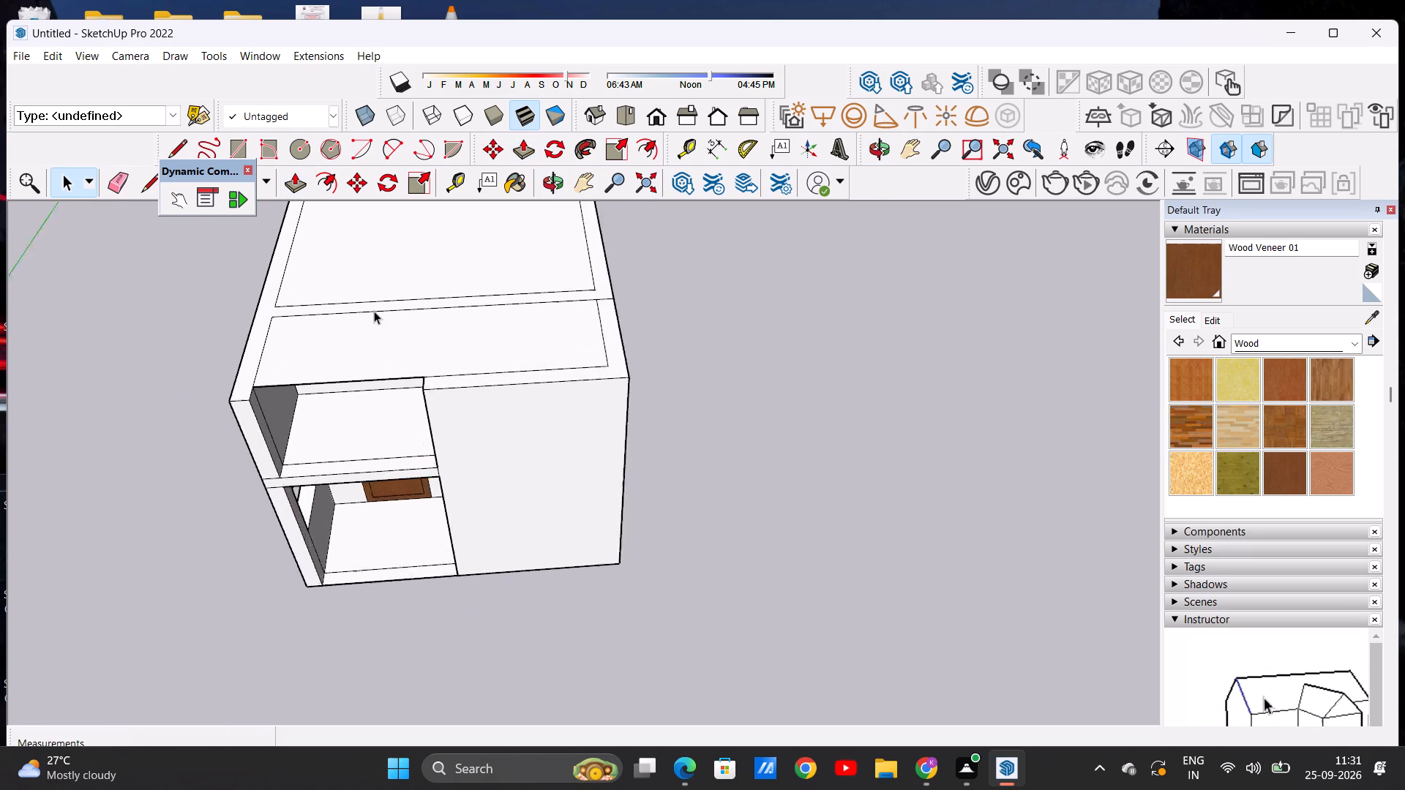
{"action": "scroll", "coordinate": [374, 311], "scroll_direction": "up", "scroll_amount": 3}
{"action": "scroll", "coordinate": [374, 312], "scroll_direction": "down", "scroll_amount": 5}
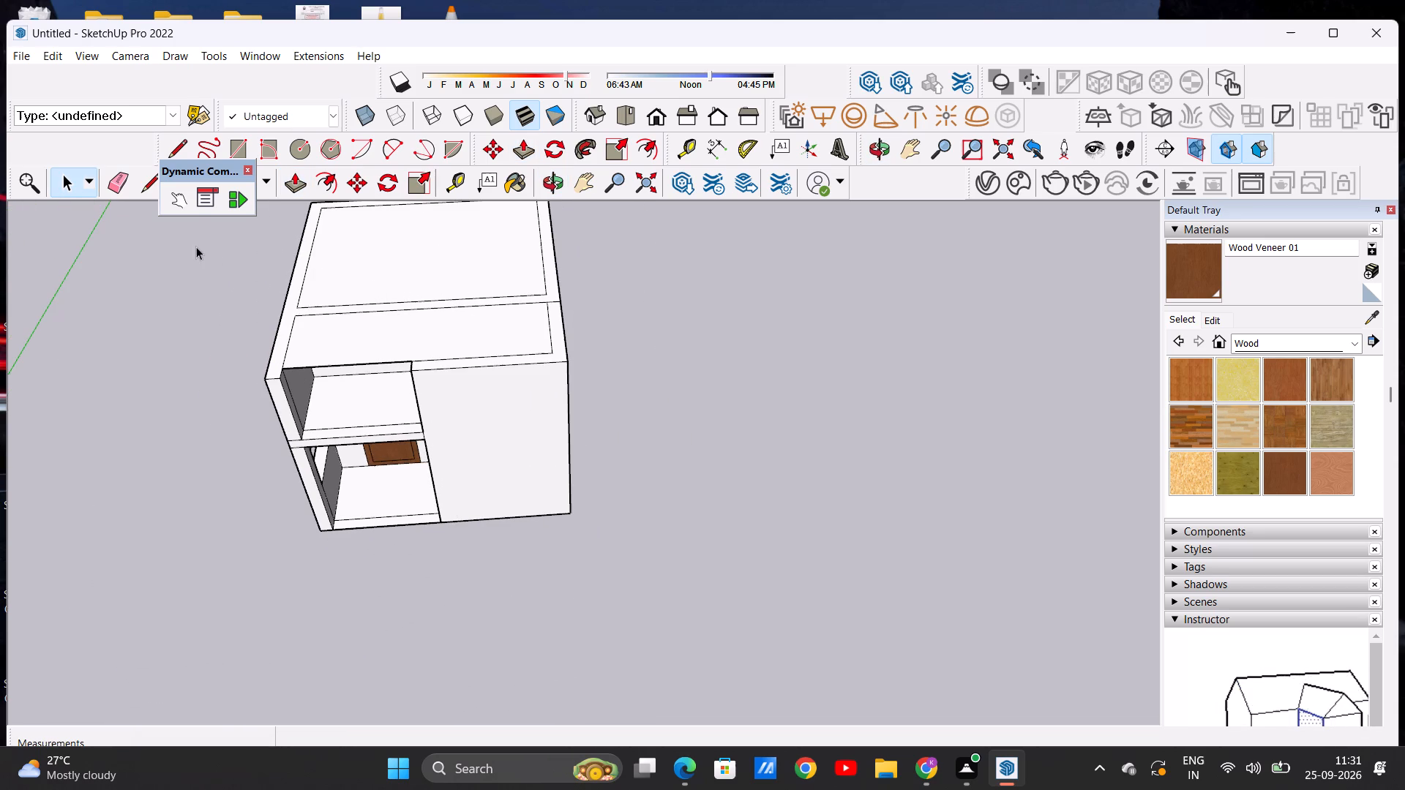
{"action": "middle_click_drag", "start_coordinate": [380, 301], "coordinate": [467, 352]}
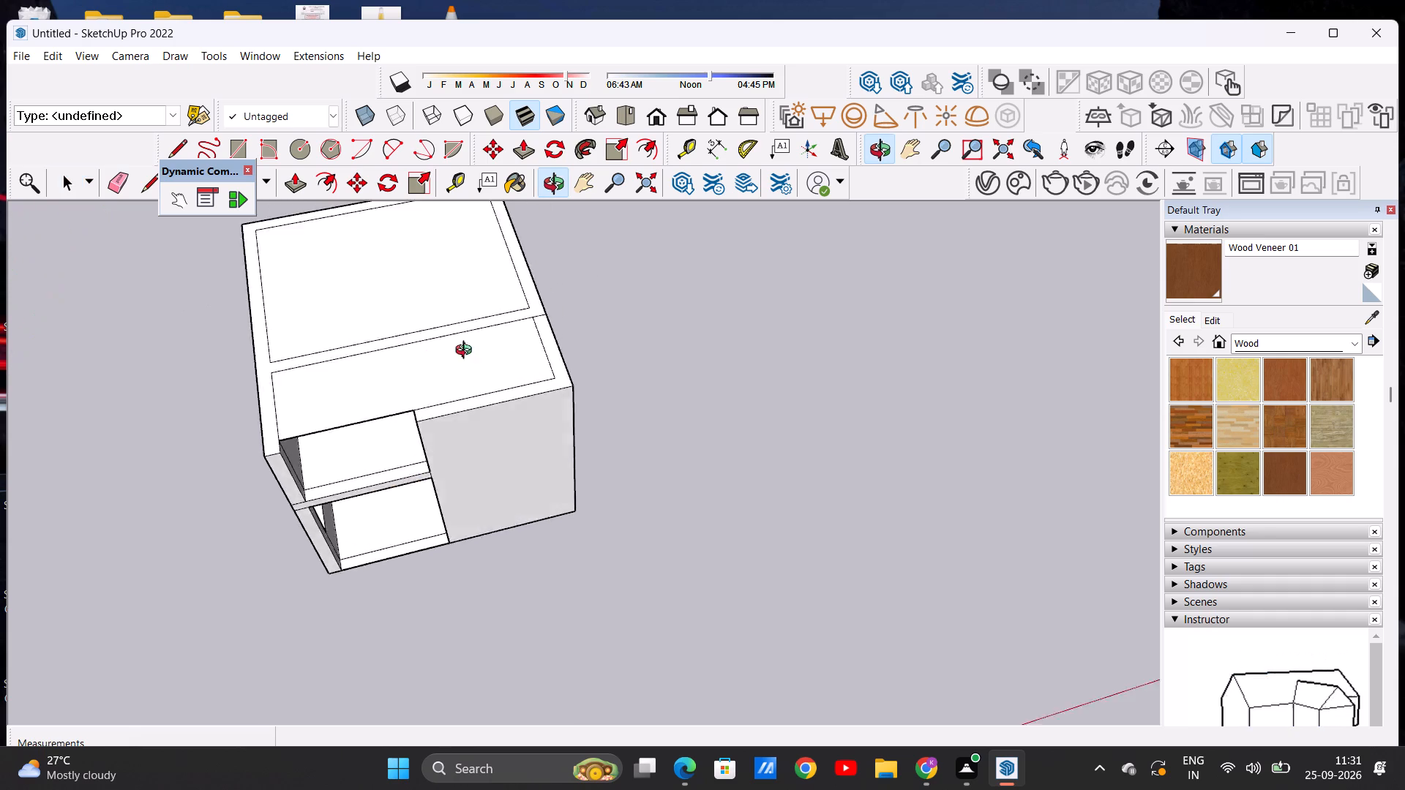
{"action": "middle_click_drag", "start_coordinate": [467, 352], "coordinate": [380, 369]}
{"action": "scroll", "coordinate": [381, 372], "scroll_direction": "down", "scroll_amount": 9}
{"action": "scroll", "coordinate": [397, 325], "scroll_direction": "up", "scroll_amount": 8}
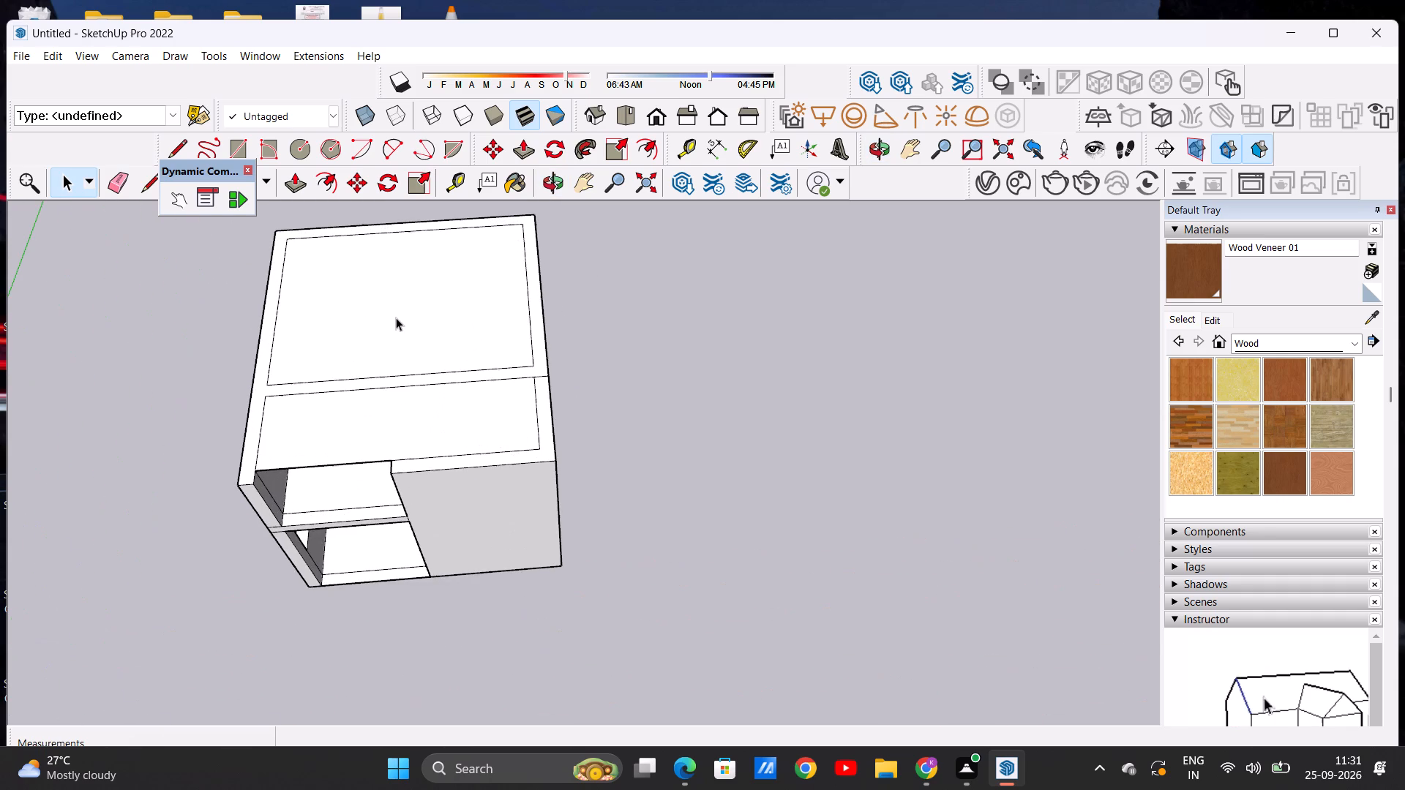
Push/Pull the large main roof face up about 6 7/8" to form a roof slab.
{"action": "left_click", "coordinate": [300, 181]}
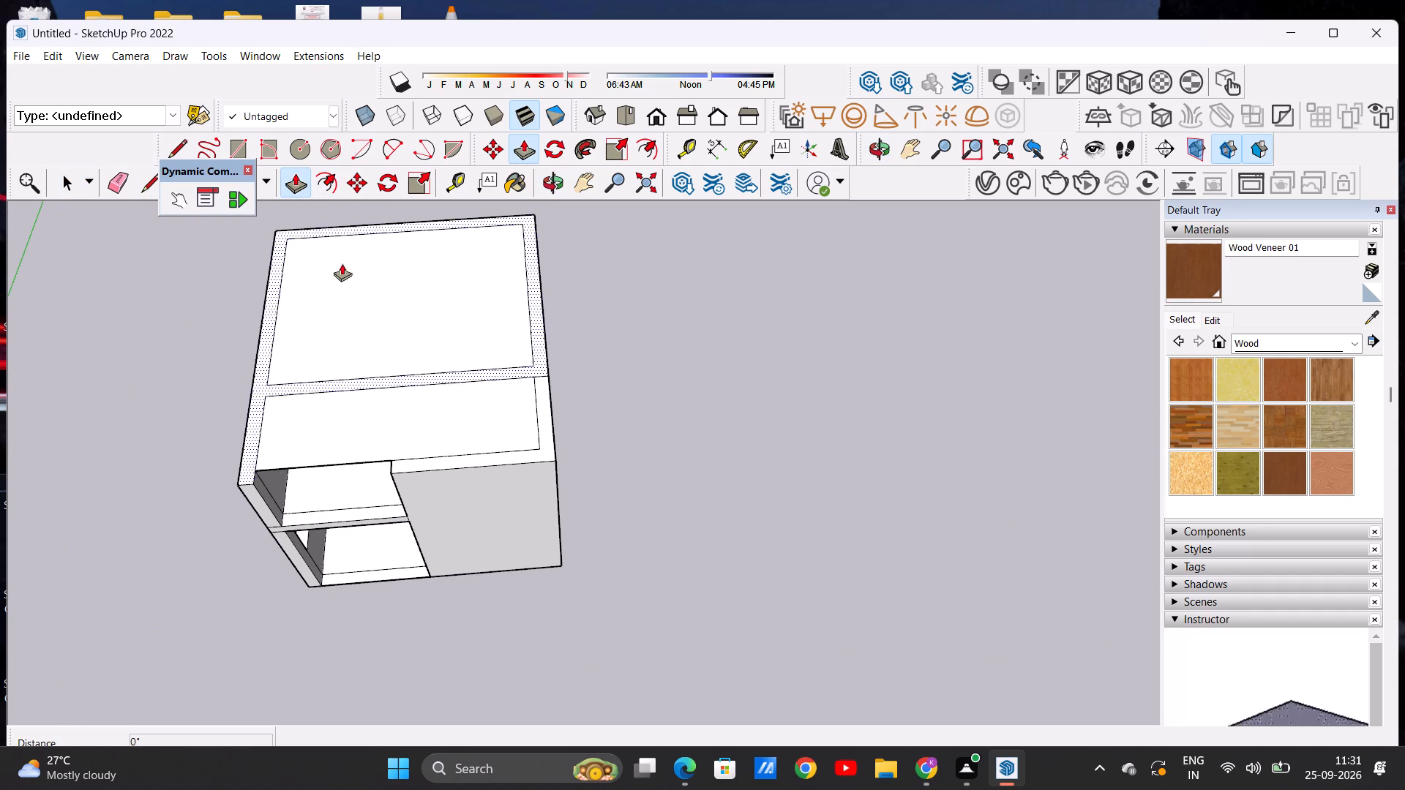
{"action": "scroll", "coordinate": [397, 283], "scroll_direction": "up", "scroll_amount": 5}
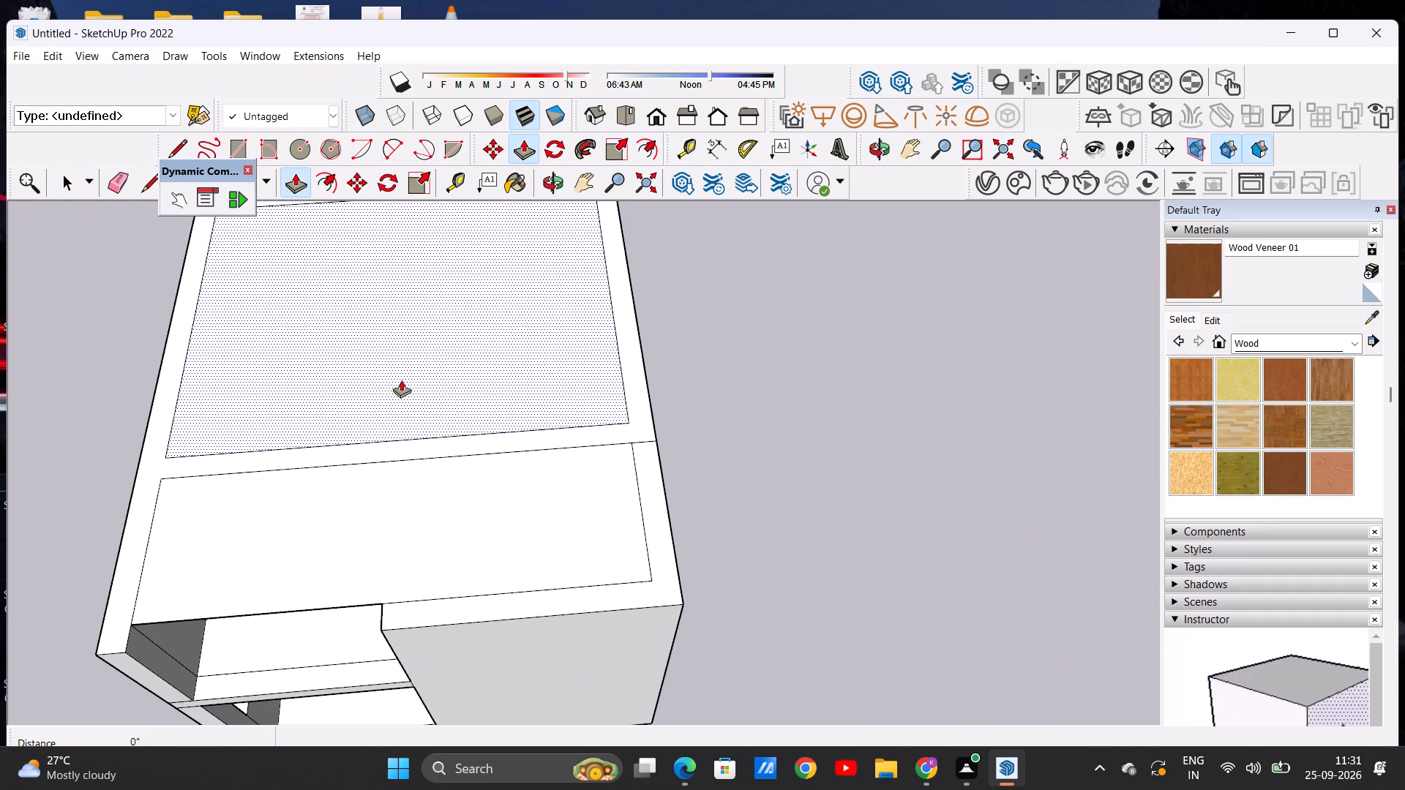
{"action": "left_click", "coordinate": [401, 380]}
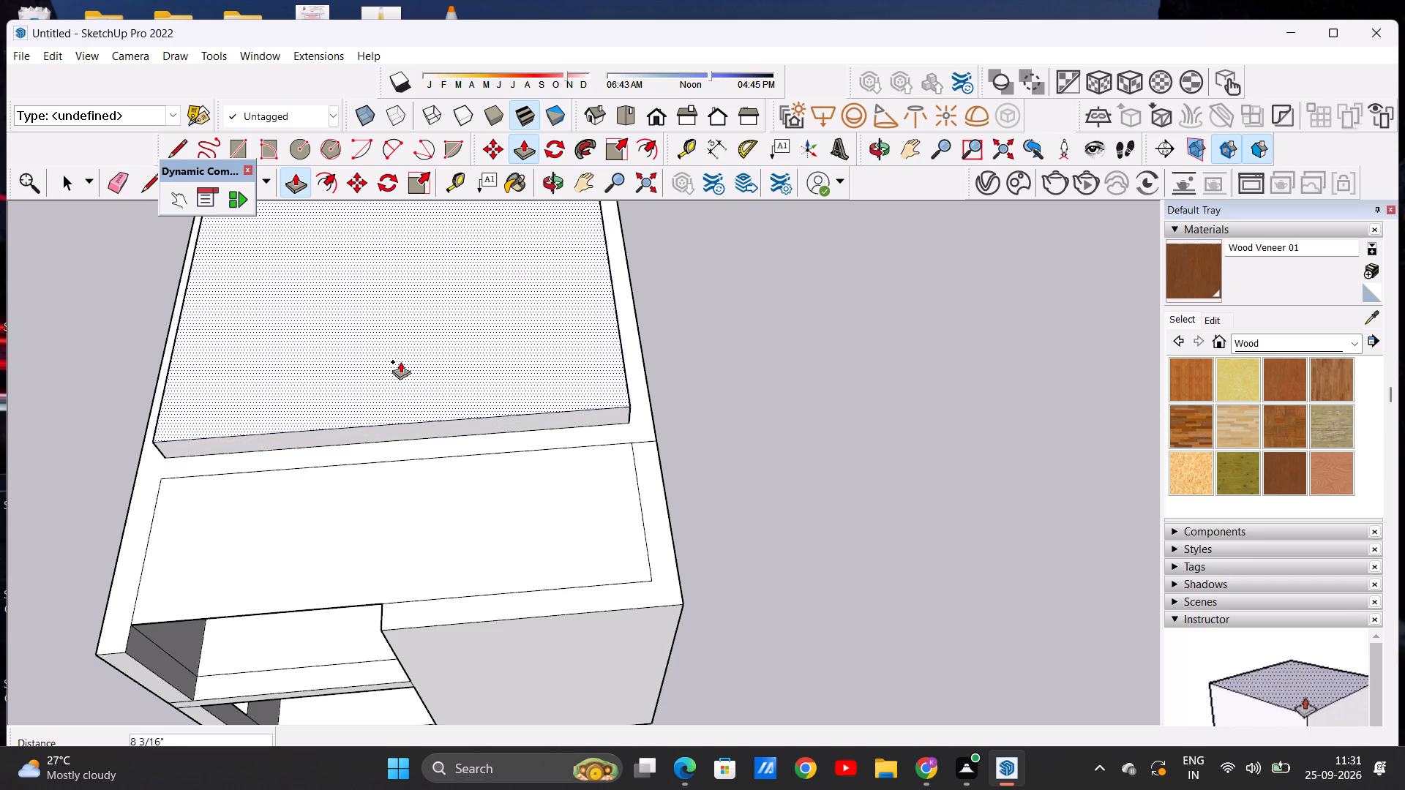
{"action": "left_click", "coordinate": [401, 364]}
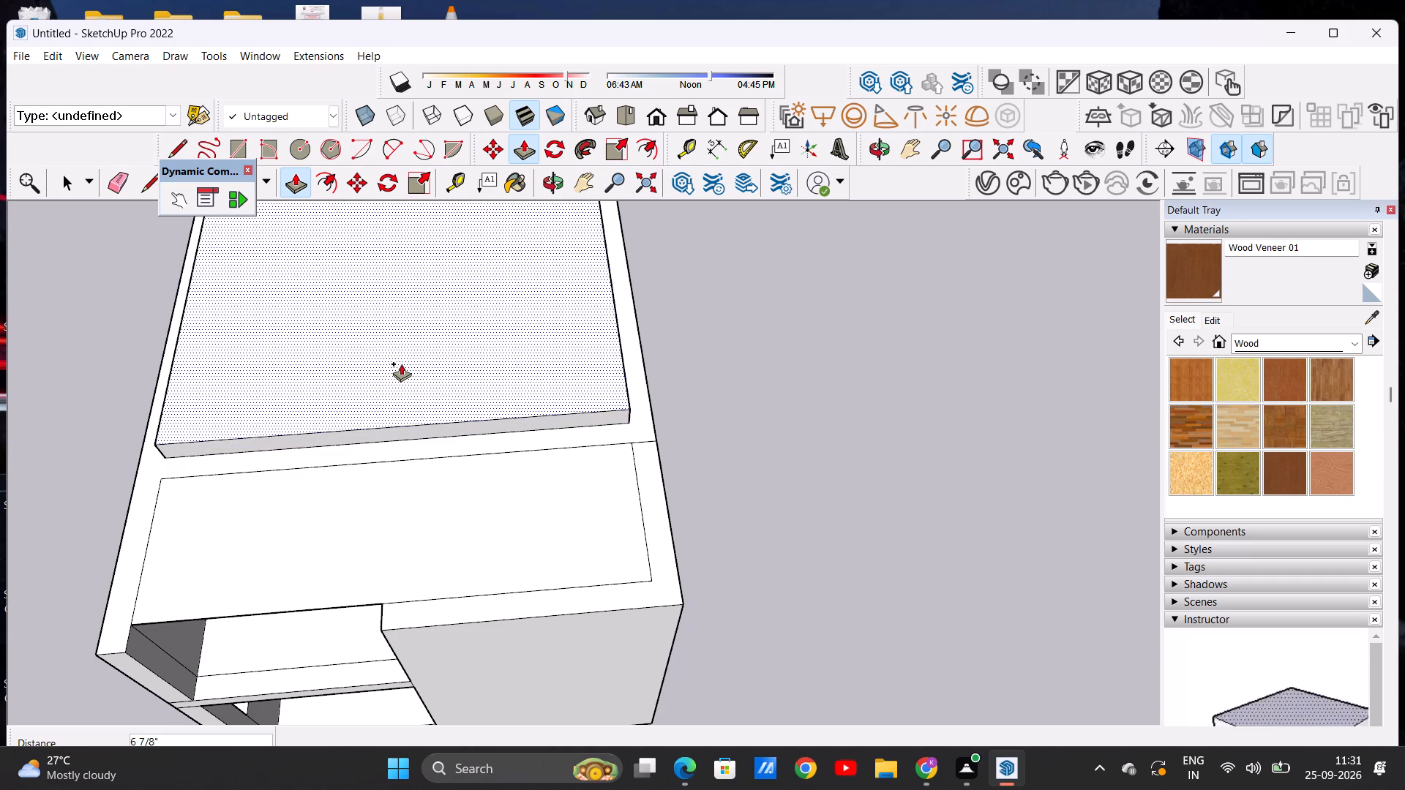
Push/Pull the porch roof face up about 6 7/8", level with the raised main roof slab.
{"action": "scroll", "coordinate": [399, 352], "scroll_direction": "down", "scroll_amount": 7}
{"action": "middle_click_drag", "start_coordinate": [342, 407], "coordinate": [586, 285]}
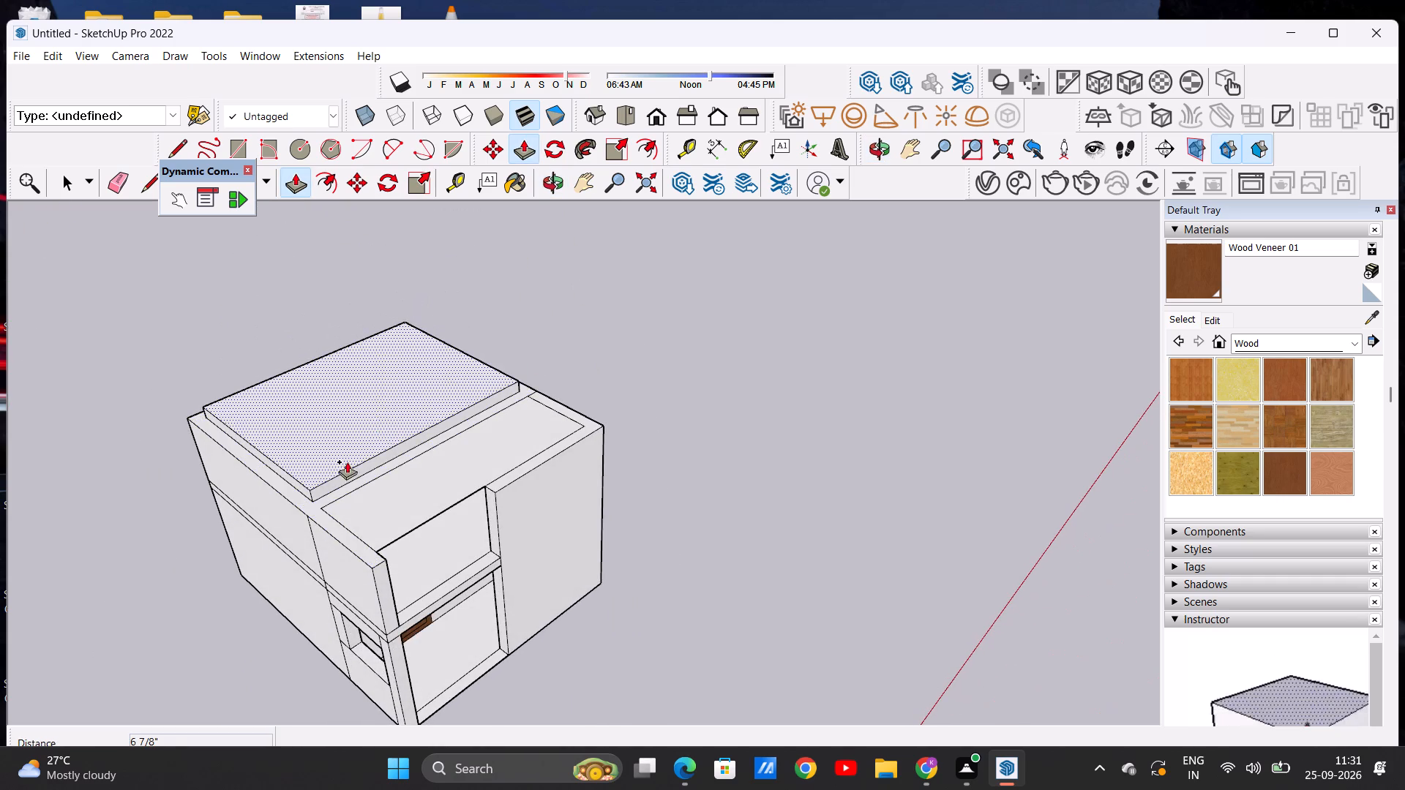
{"action": "scroll", "coordinate": [328, 494], "scroll_direction": "up", "scroll_amount": 5}
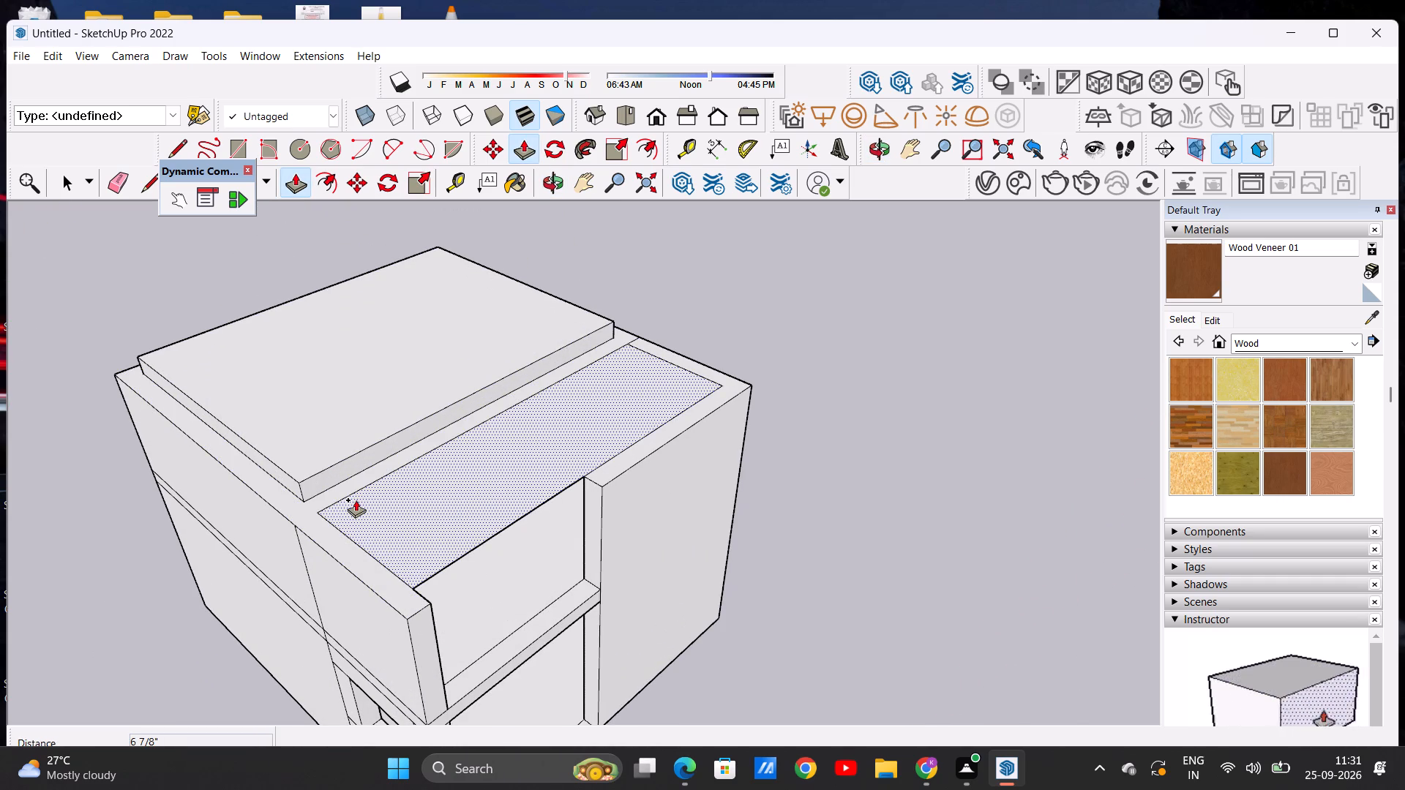
{"action": "left_click", "coordinate": [356, 500]}
{"action": "left_click", "coordinate": [294, 476]}
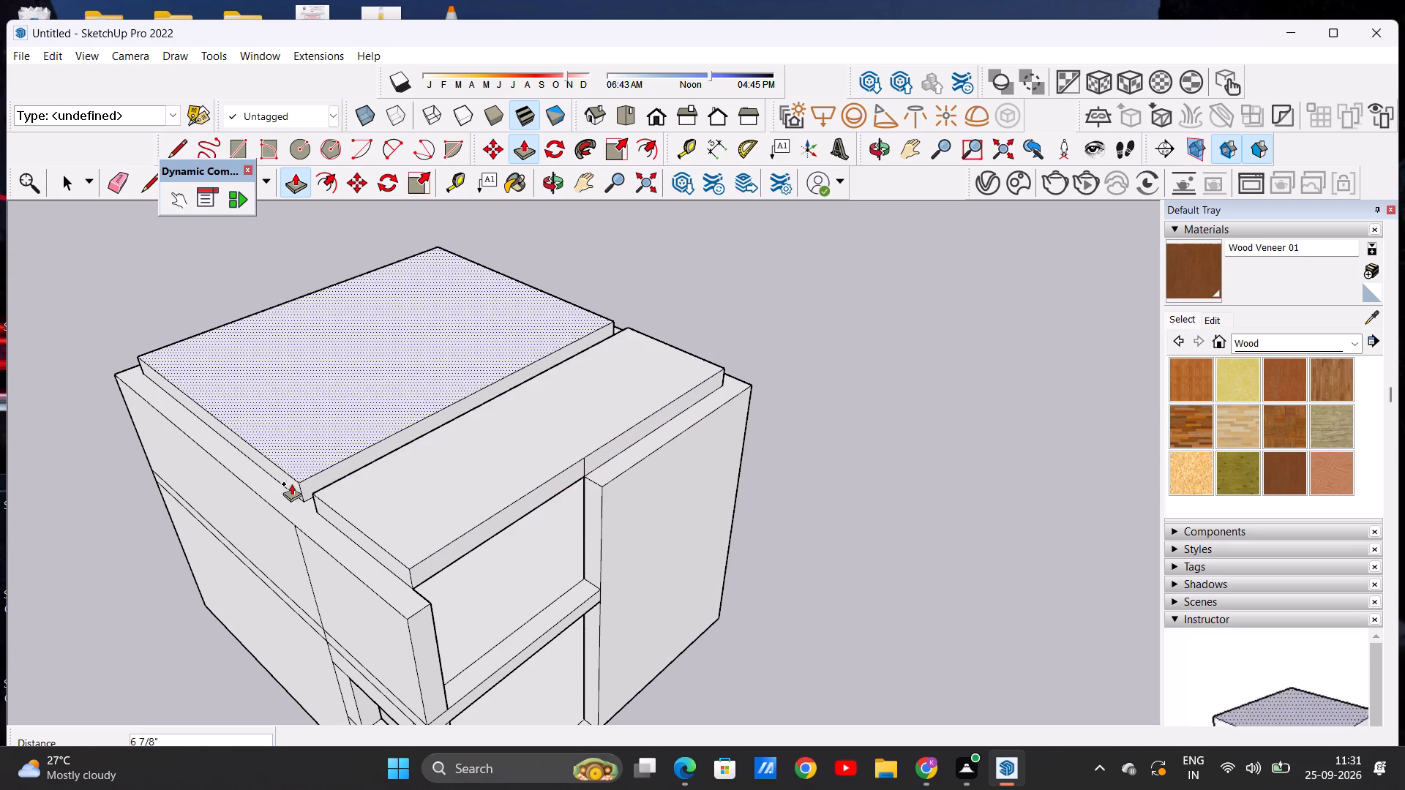
Push/Pull the wall-top frame around the main roof and along the porch's open side up about 6 7/8", flush with the slabs.
{"action": "middle_click_drag", "start_coordinate": [282, 516], "coordinate": [367, 522]}
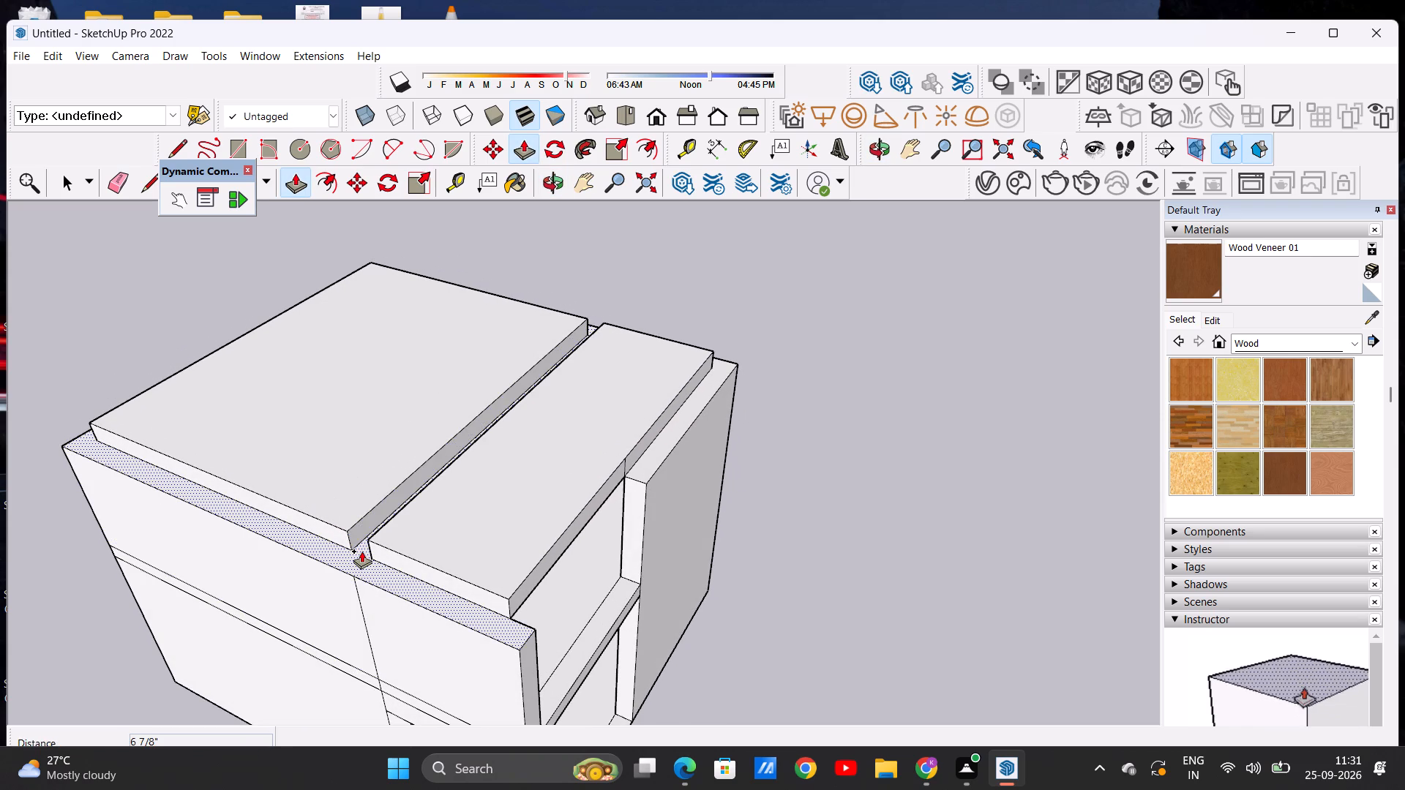
{"action": "left_click", "coordinate": [361, 551]}
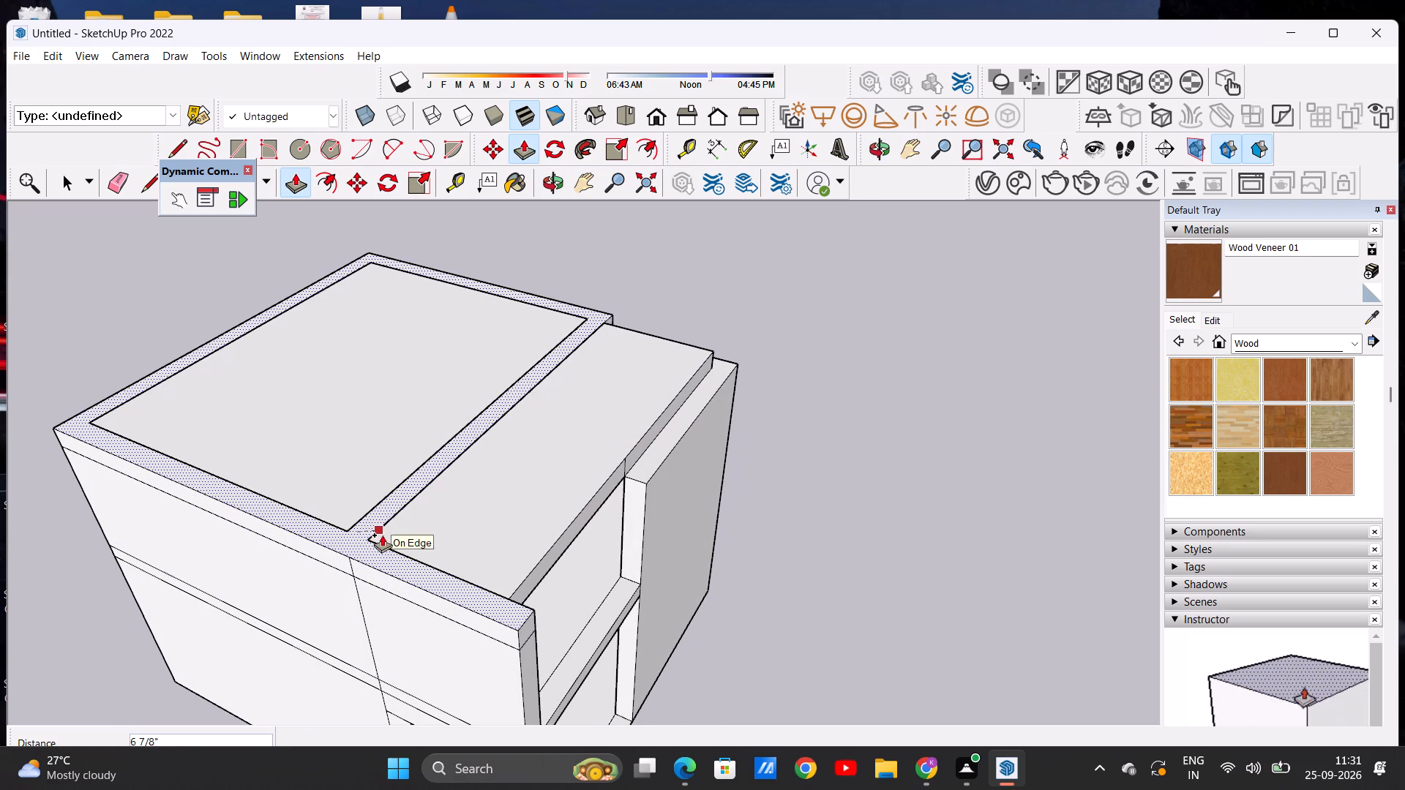
{"action": "left_click", "coordinate": [375, 535]}
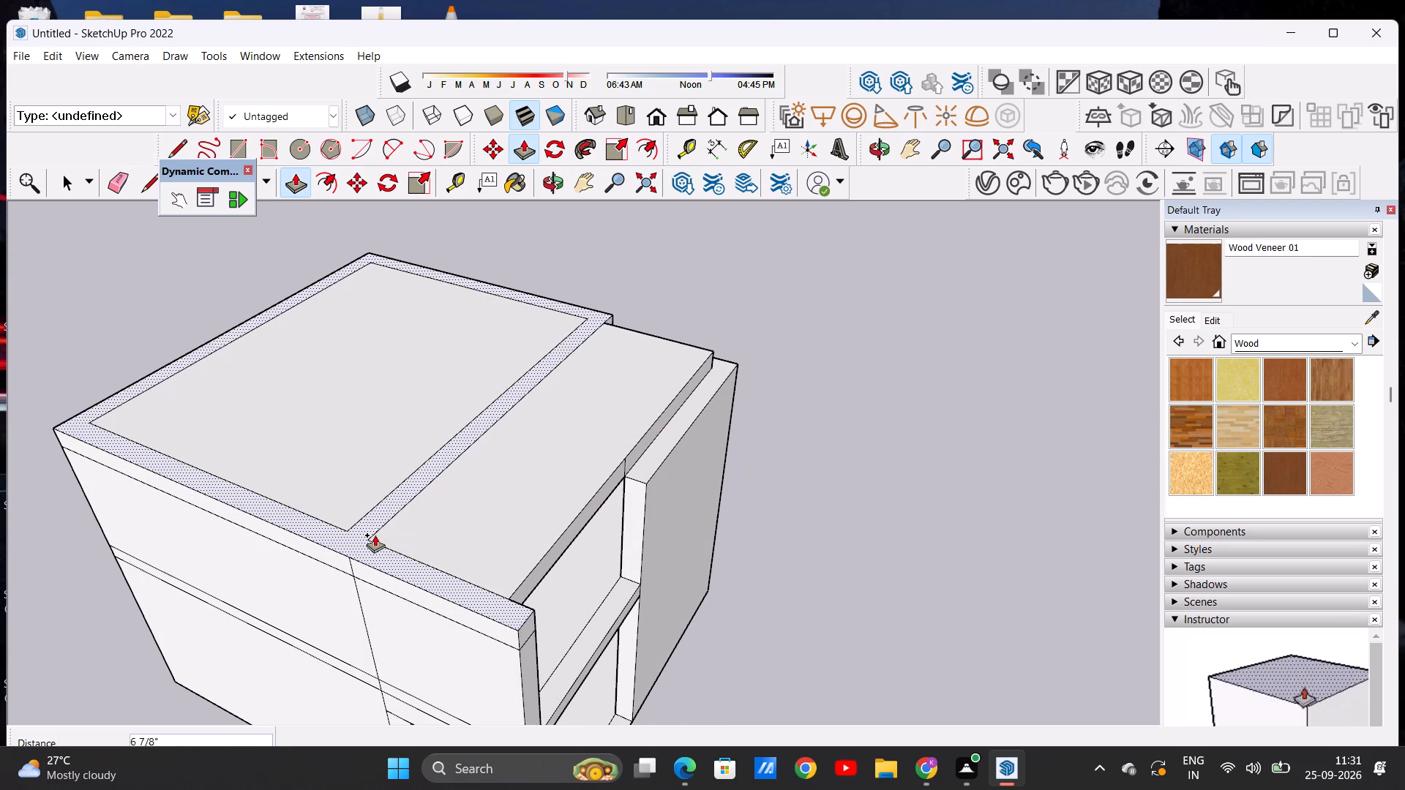
{"action": "key", "text": "space"}
Examine the raised roof slabs and surrounding wall tops from the front and from above.
{"action": "scroll", "coordinate": [330, 500], "scroll_direction": "down", "scroll_amount": 10}
{"action": "middle_click_drag", "start_coordinate": [405, 557], "coordinate": [80, 434]}
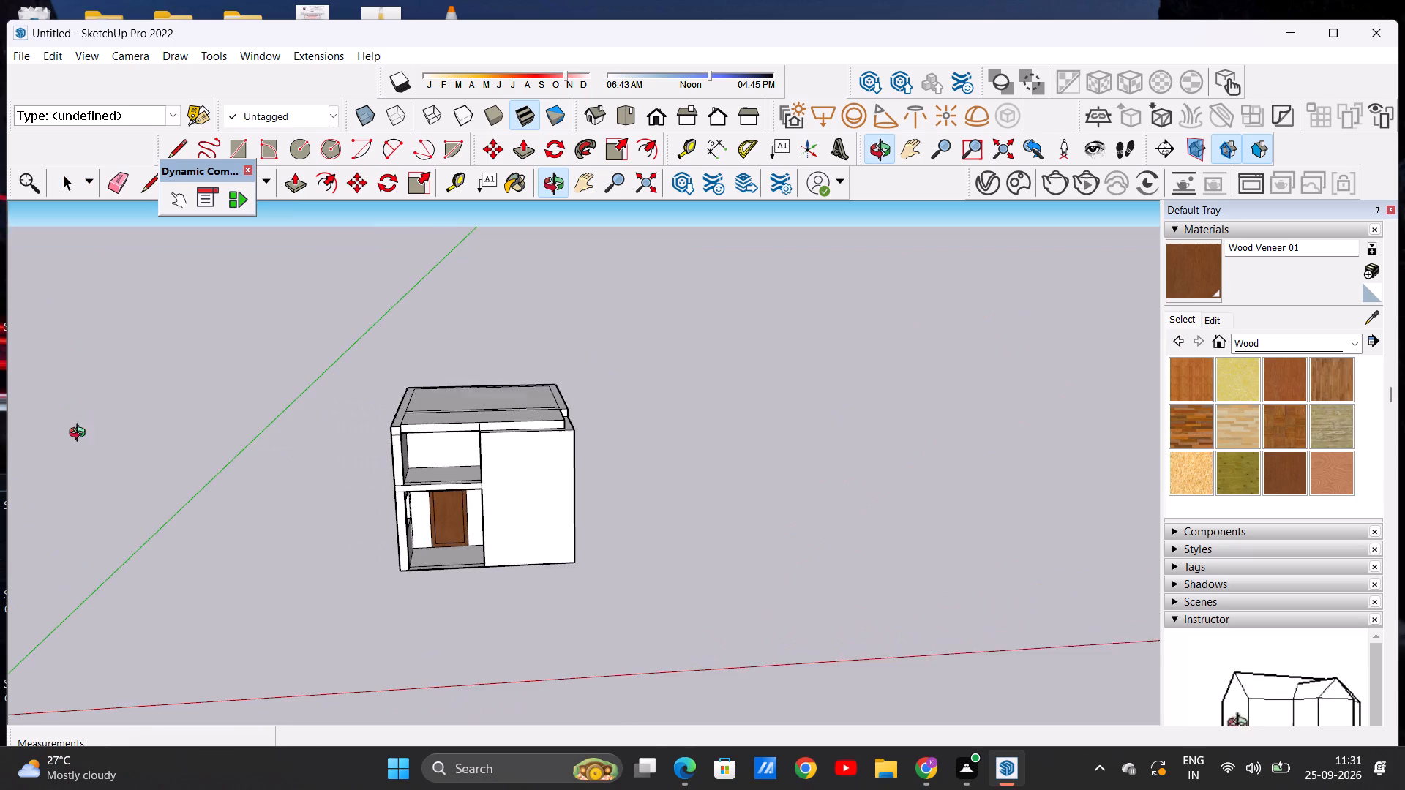
{"action": "middle_click_drag", "start_coordinate": [80, 434], "coordinate": [80, 435]}
{"action": "scroll", "coordinate": [587, 412], "scroll_direction": "up", "scroll_amount": 10}
{"action": "middle_click_drag", "start_coordinate": [550, 463], "coordinate": [572, 556]}
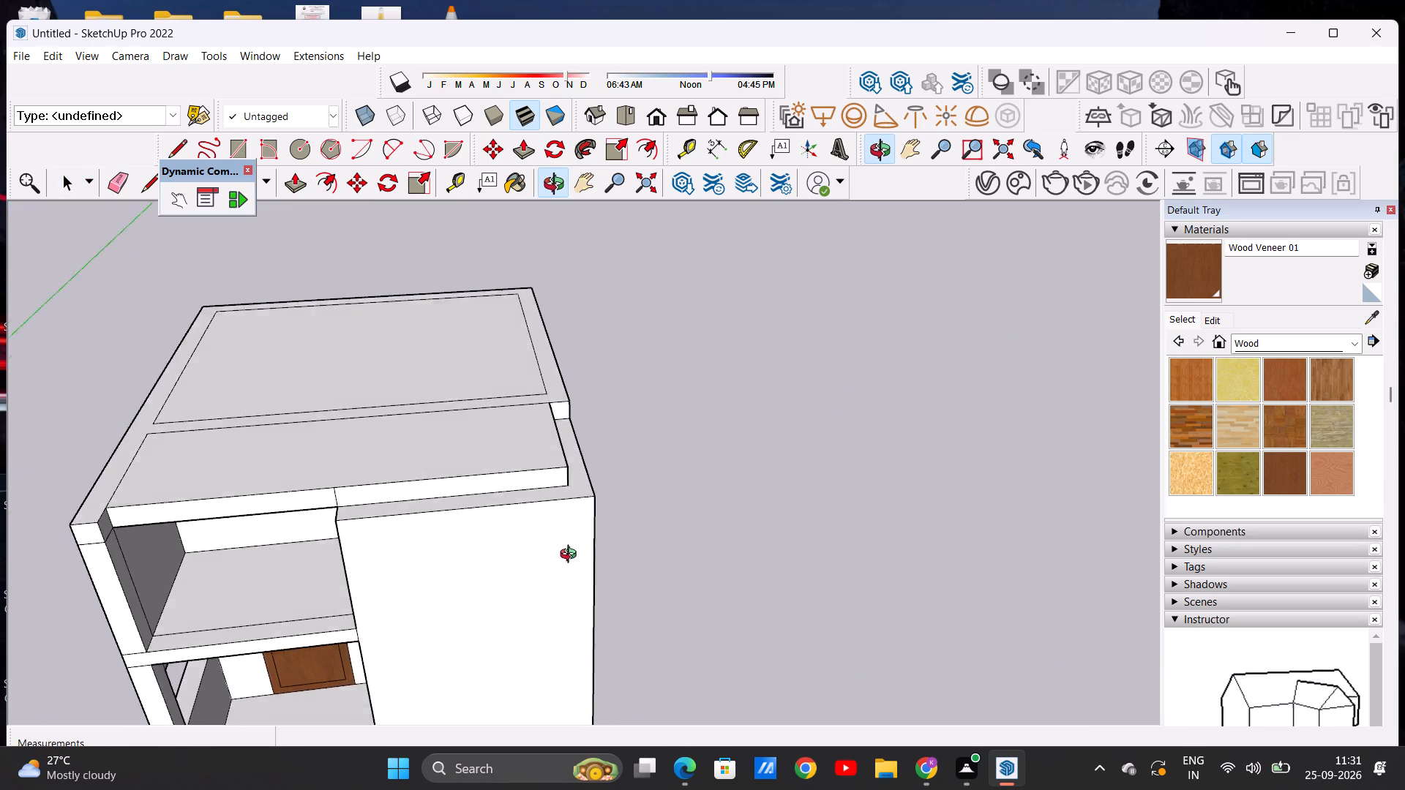
{"action": "middle_click_drag", "start_coordinate": [572, 556], "coordinate": [500, 596]}
{"action": "scroll", "coordinate": [498, 585], "scroll_direction": "down", "scroll_amount": 6}
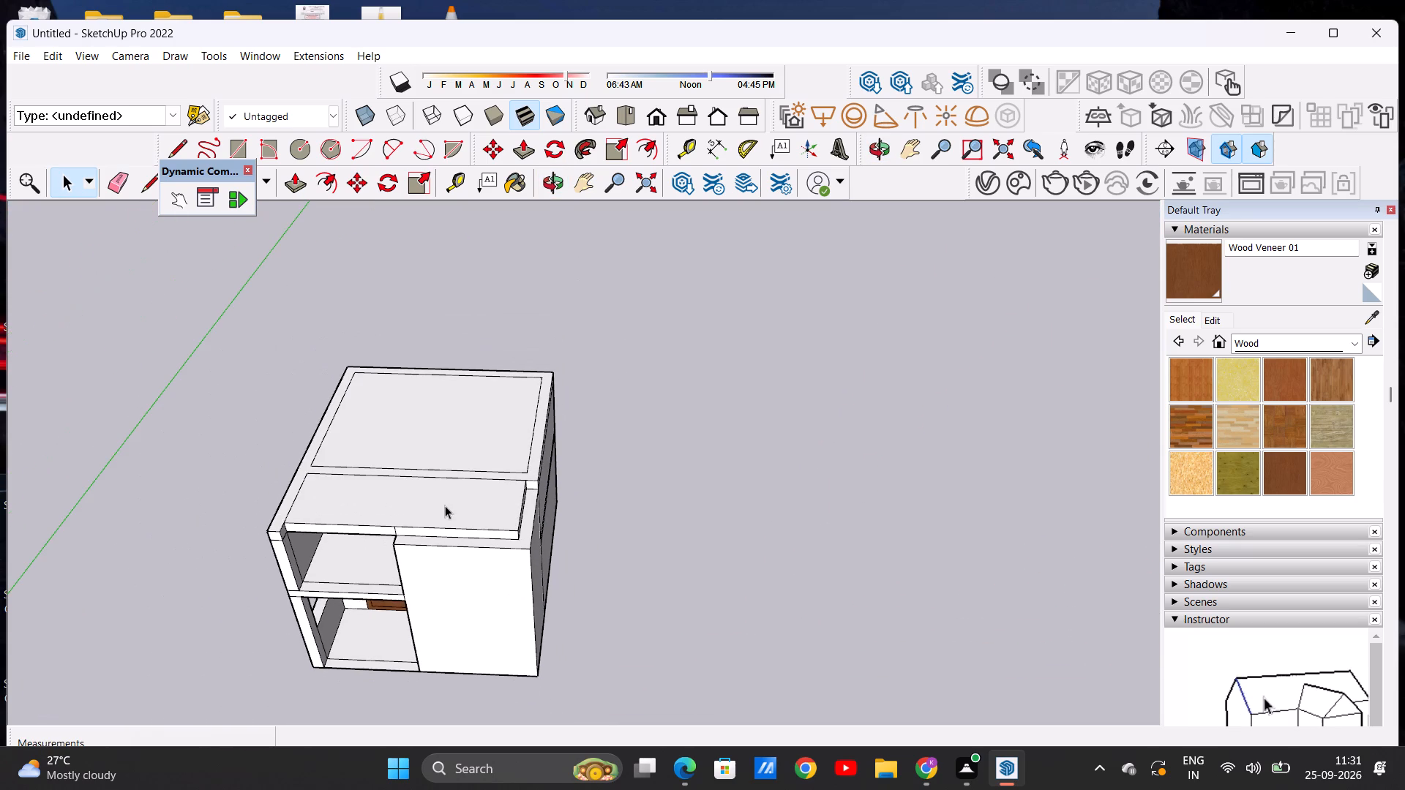
{"action": "scroll", "coordinate": [432, 502], "scroll_direction": "up", "scroll_amount": 3}
{"action": "scroll", "coordinate": [512, 475], "scroll_direction": "down", "scroll_amount": 4}
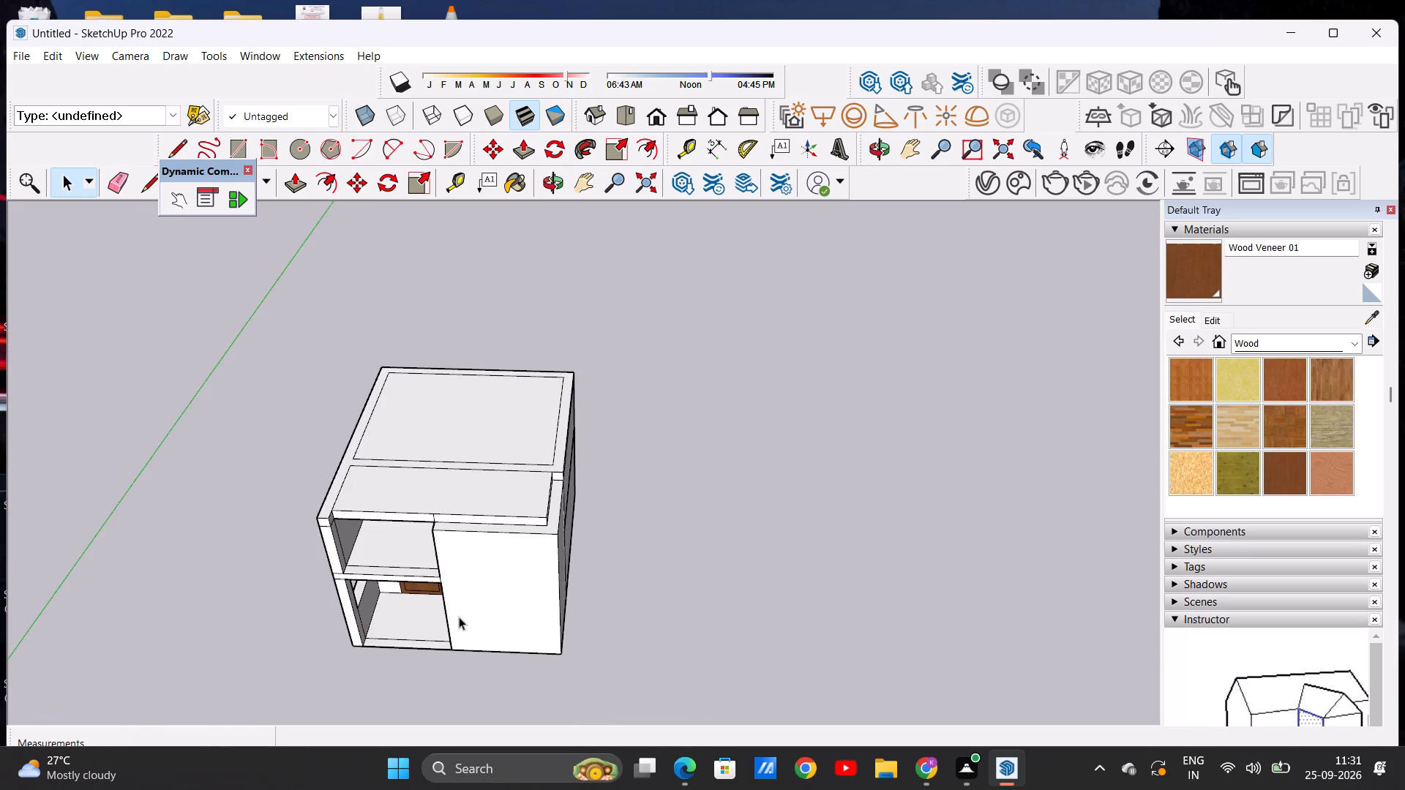
{"action": "middle_click_drag", "start_coordinate": [459, 617], "coordinate": [487, 477]}
{"action": "scroll", "coordinate": [466, 478], "scroll_direction": "down", "scroll_amount": 4}
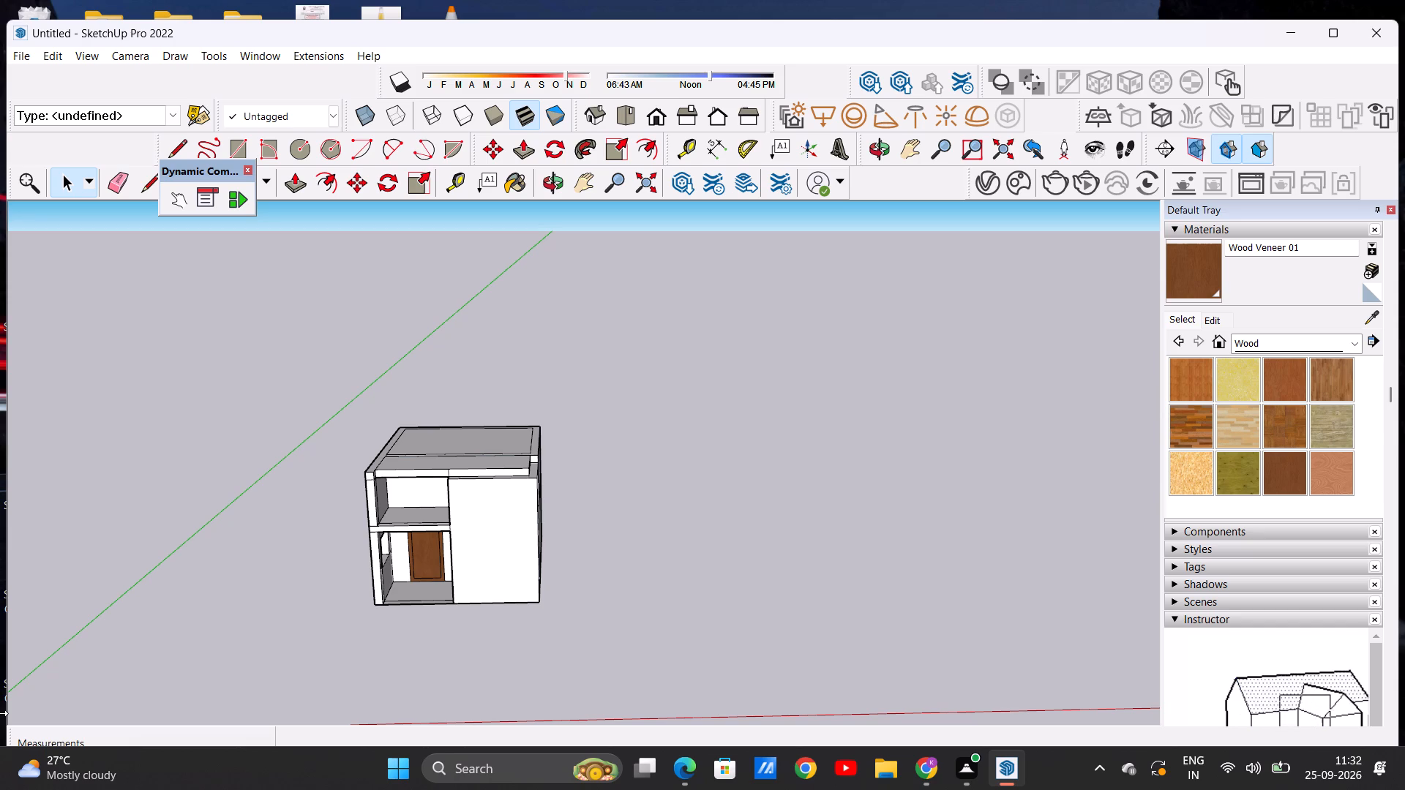
{"action": "scroll", "coordinate": [48, 718], "scroll_direction": "down", "scroll_amount": 3}
{"action": "scroll", "coordinate": [326, 579], "scroll_direction": "up", "scroll_amount": 2}
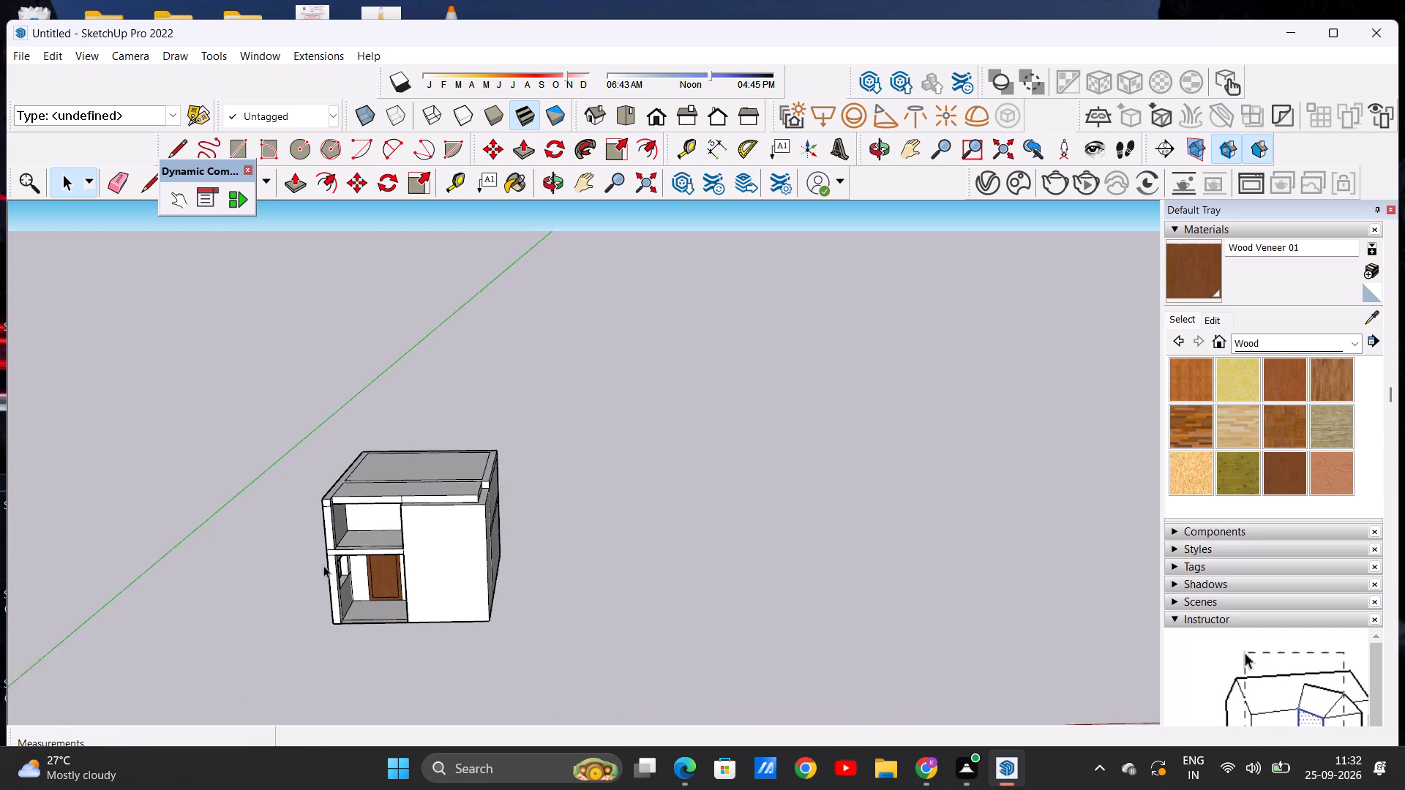
{"action": "scroll", "coordinate": [323, 565], "scroll_direction": "up", "scroll_amount": 3}
{"action": "middle_click_drag", "start_coordinate": [429, 535], "coordinate": [440, 693]}
{"action": "scroll", "coordinate": [444, 484], "scroll_direction": "up", "scroll_amount": 3}
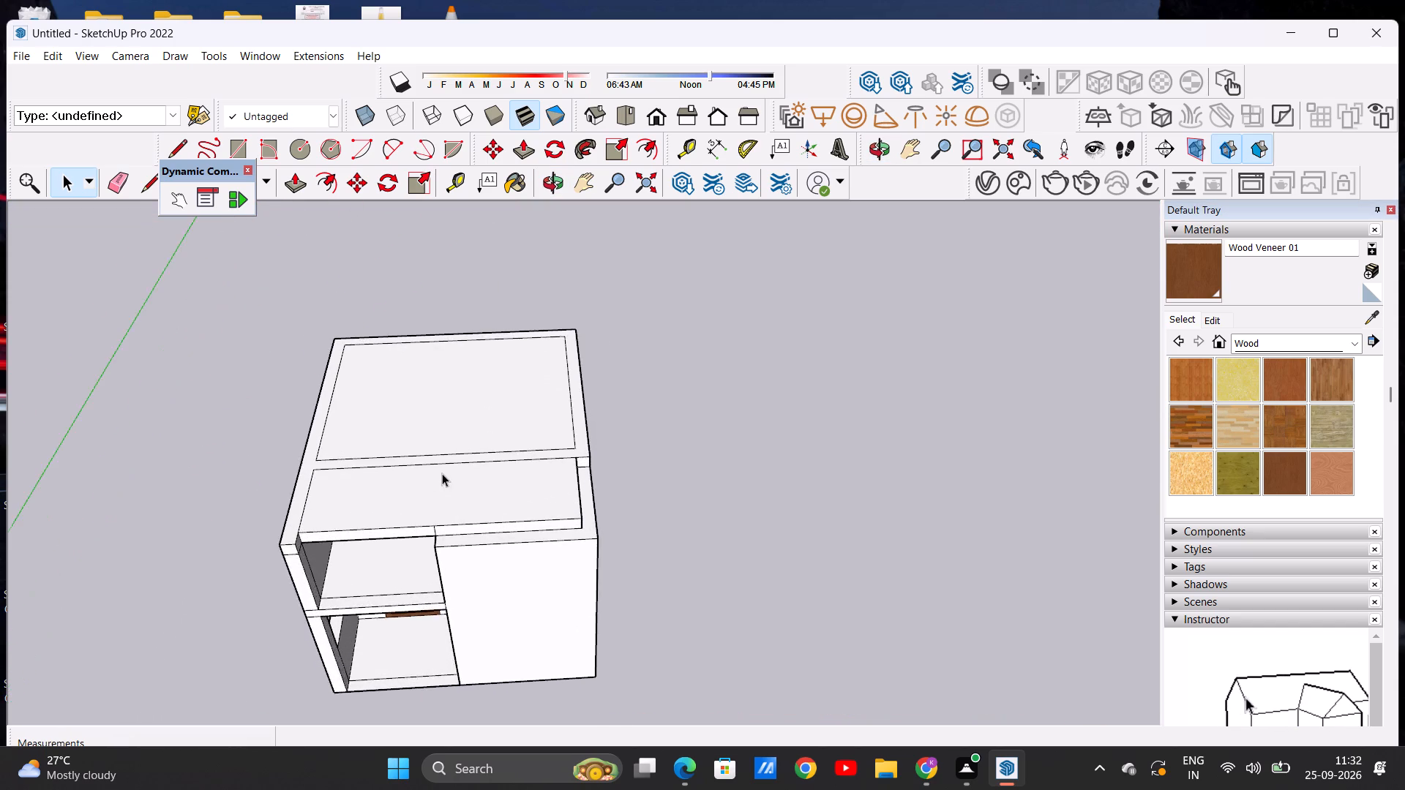
{"action": "scroll", "coordinate": [442, 473], "scroll_direction": "up", "scroll_amount": 3}
{"action": "scroll", "coordinate": [432, 493], "scroll_direction": "down", "scroll_amount": 6}
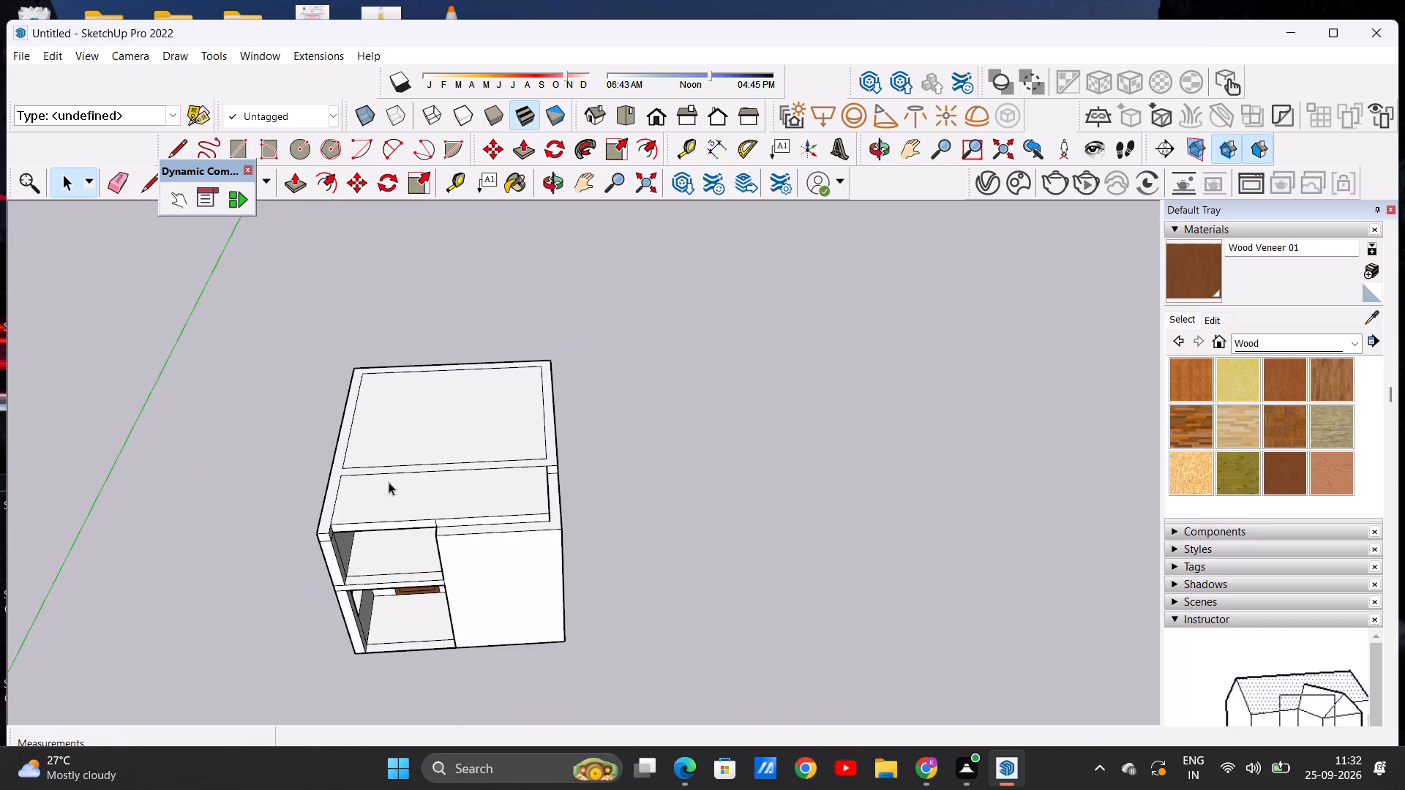
{"action": "scroll", "coordinate": [273, 446], "scroll_direction": "up", "scroll_amount": 6}
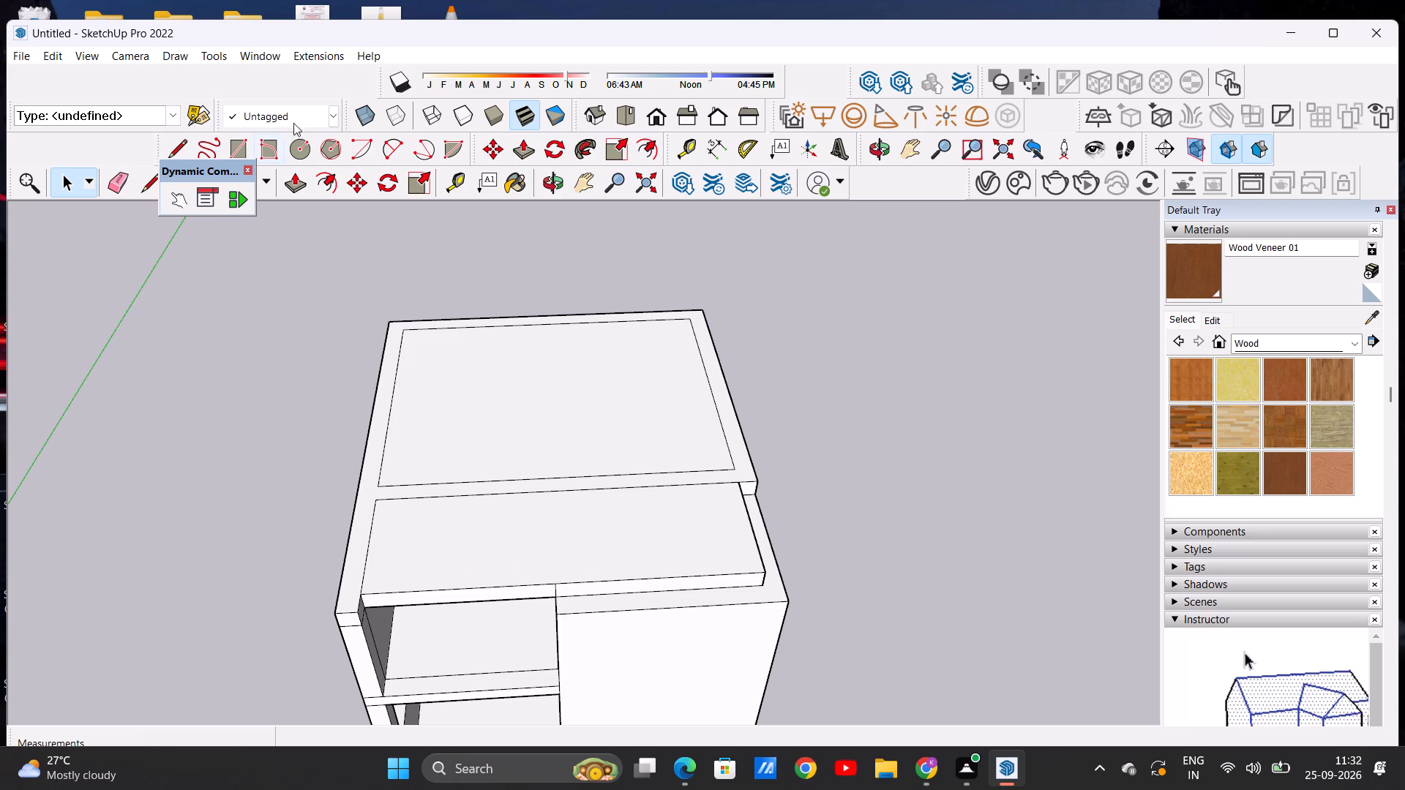
Push/Pull the wall-top frame around the main roof and along the porch's open side up about 4' 6 13/16".
{"action": "left_click", "coordinate": [289, 179]}
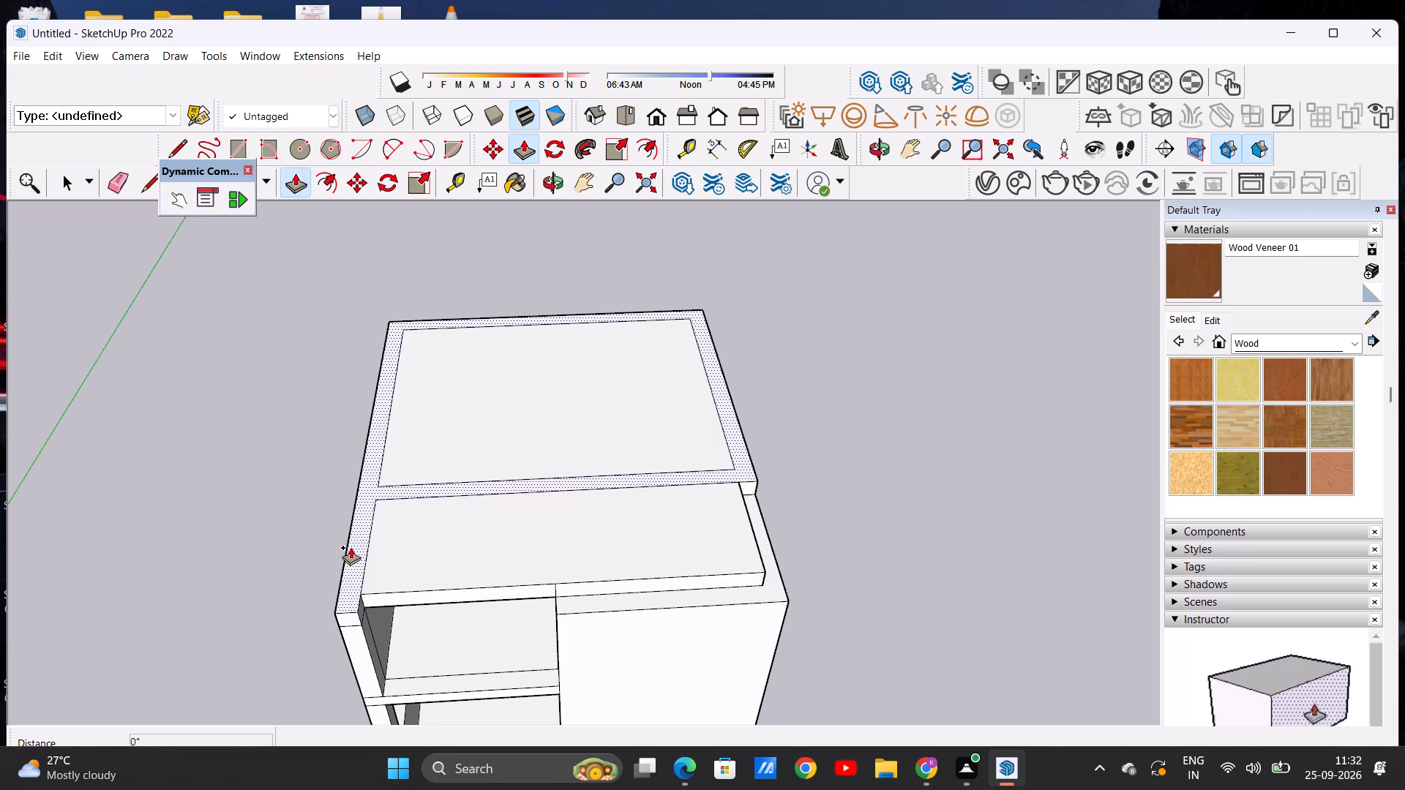
{"action": "left_click", "coordinate": [351, 547]}
{"action": "middle_click_drag", "start_coordinate": [371, 465], "coordinate": [374, 454]}
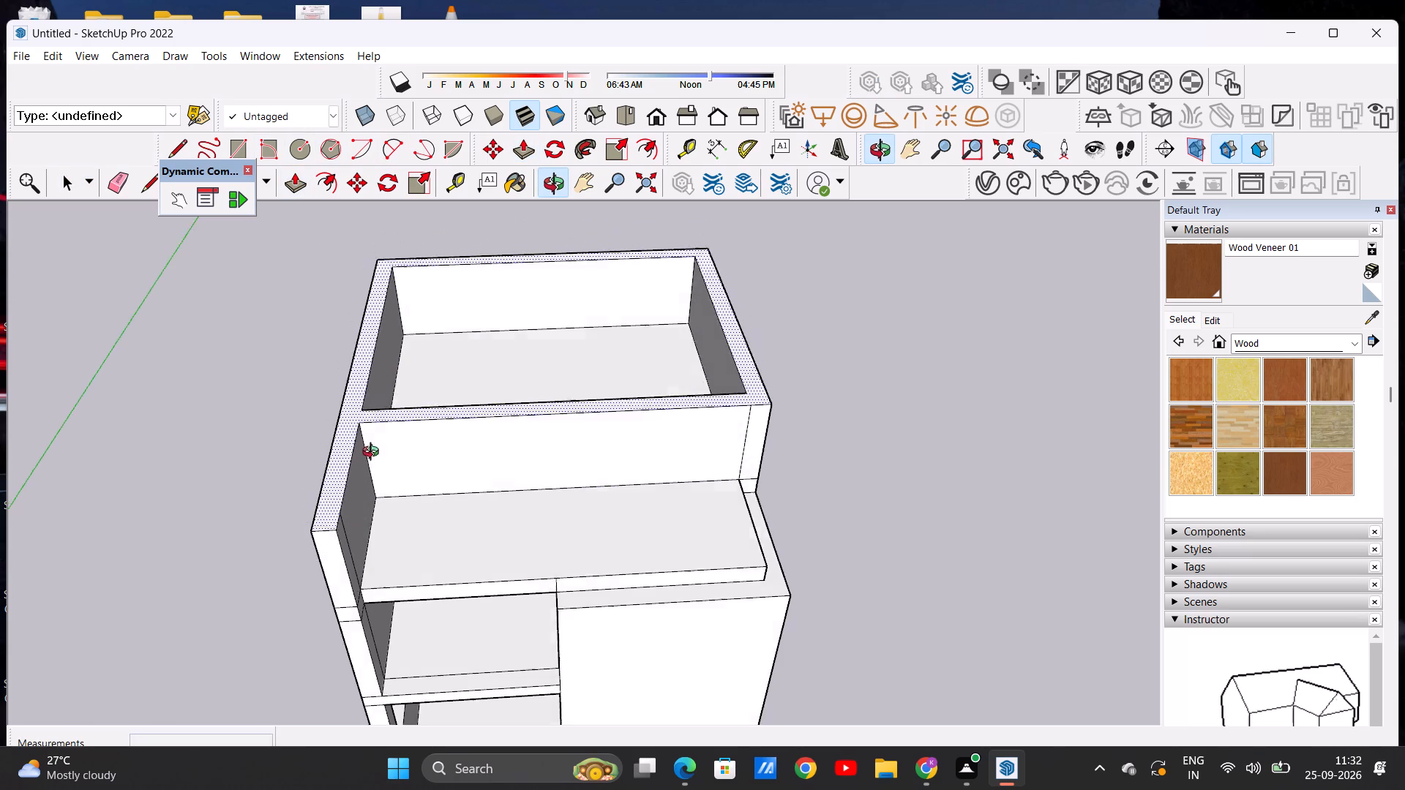
{"action": "middle_click_drag", "start_coordinate": [374, 454], "coordinate": [363, 315]}
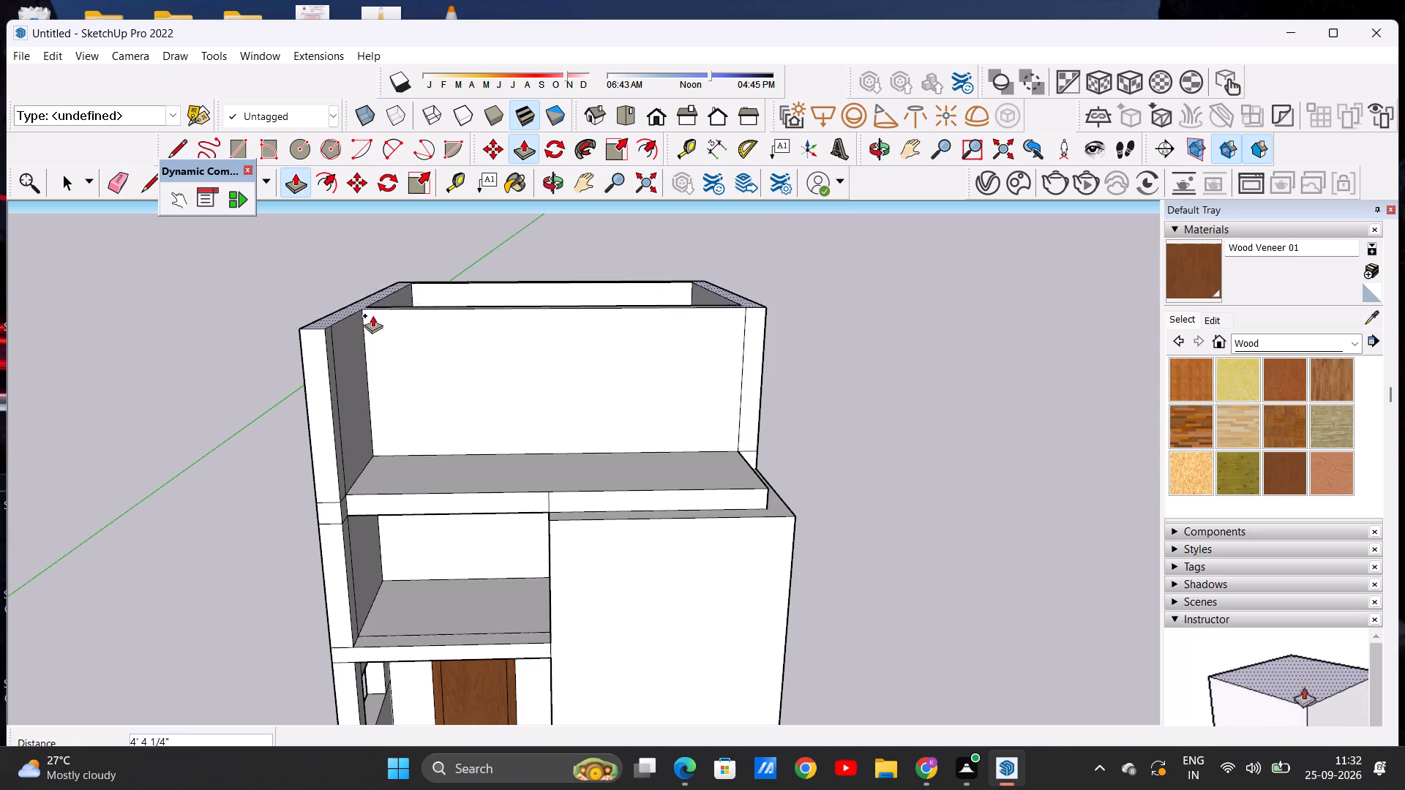
{"action": "left_click", "coordinate": [378, 308]}
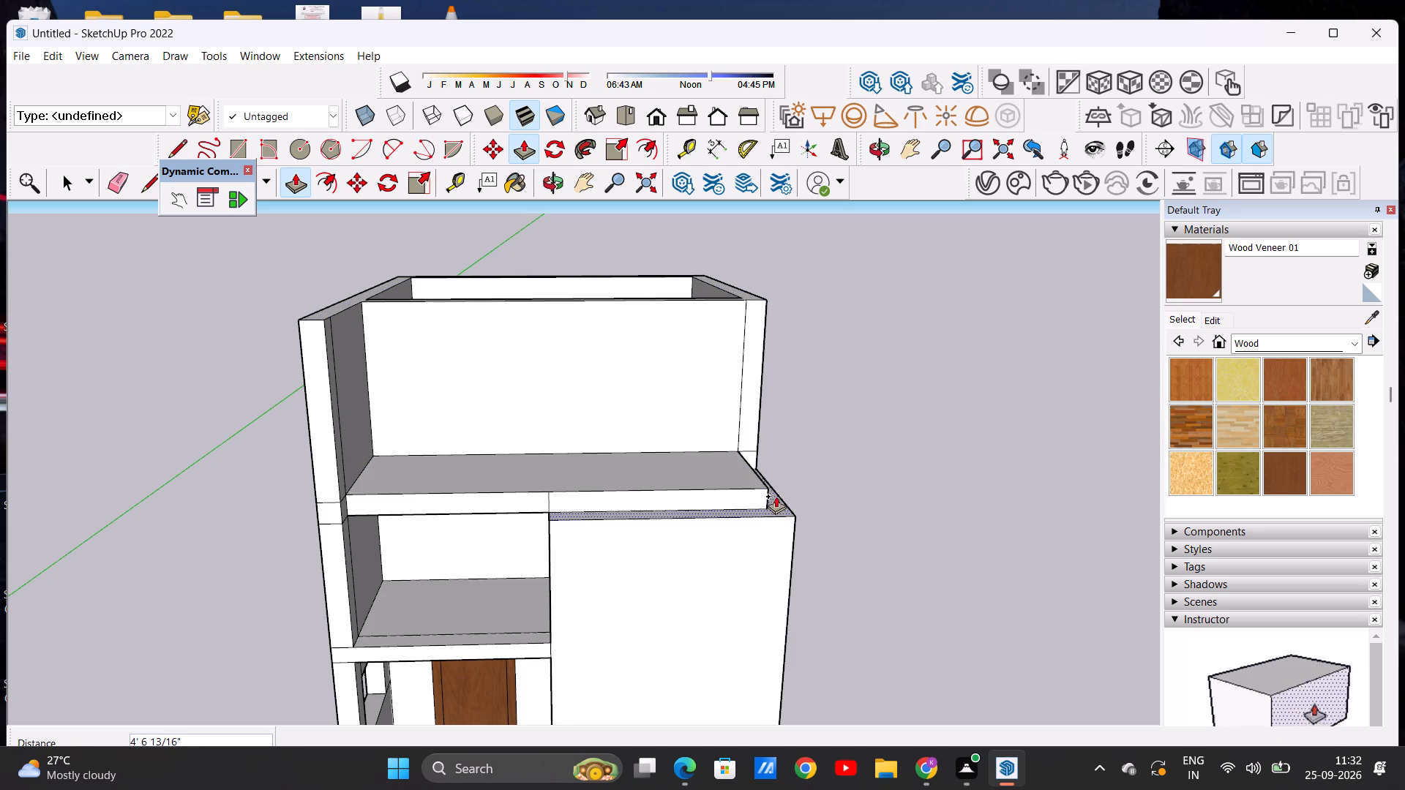
Push/Pull the L-shaped top of the tall front wall and porch side up 5' 1 11/16", level with the raised main walls.
{"action": "middle_click_drag", "start_coordinate": [774, 495], "coordinate": [773, 585]}
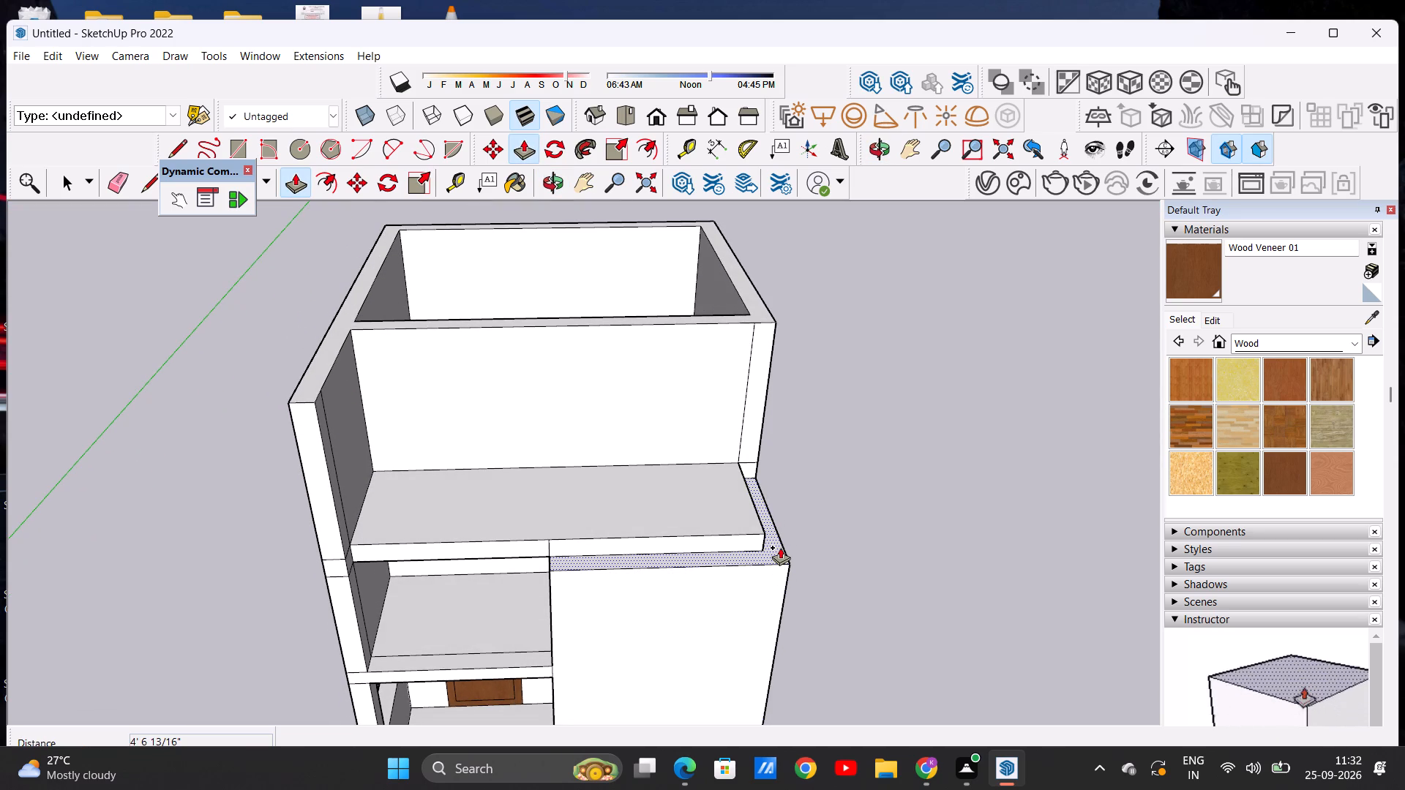
{"action": "left_click", "coordinate": [780, 547]}
{"action": "scroll", "coordinate": [793, 361], "scroll_direction": "down", "scroll_amount": 2}
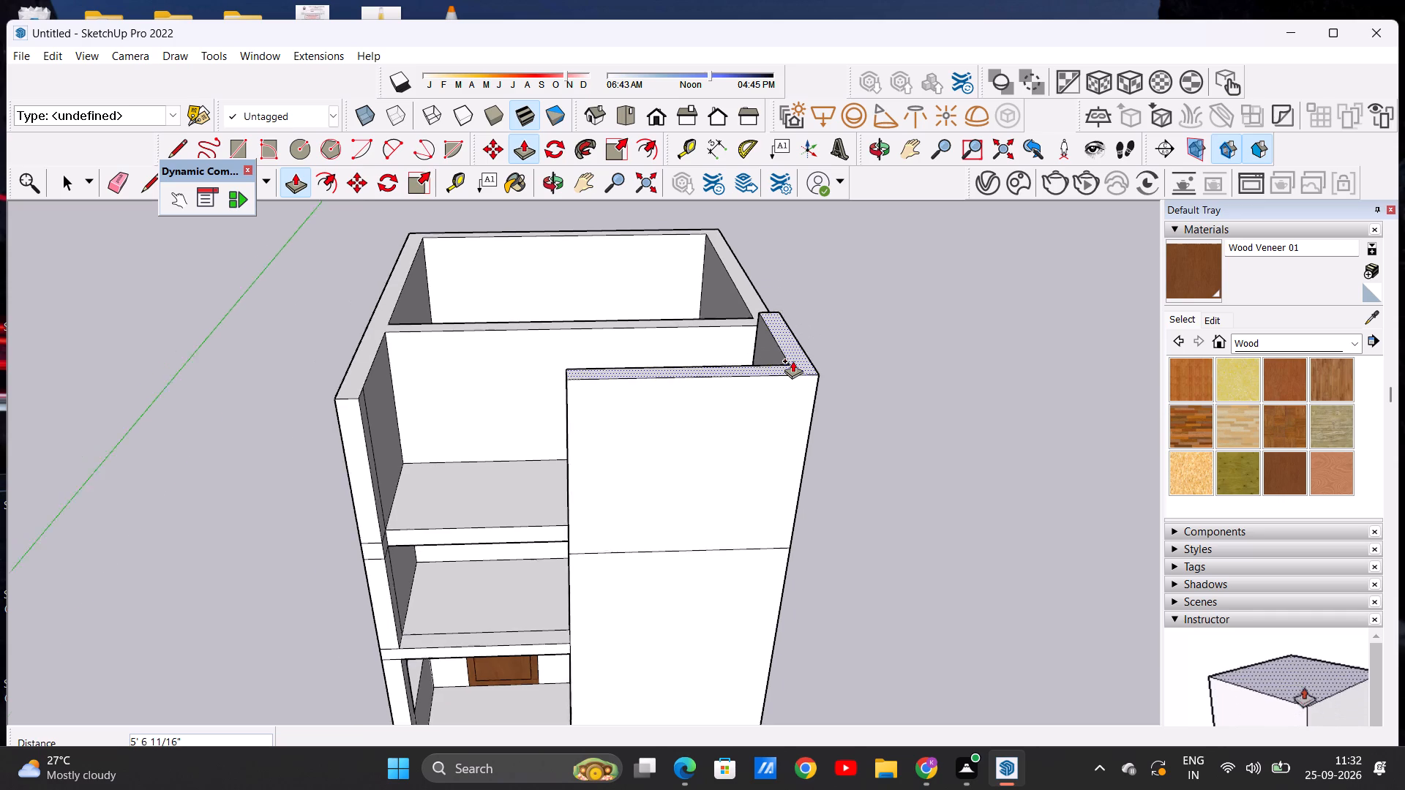
{"action": "scroll", "coordinate": [793, 361], "scroll_direction": "down", "scroll_amount": 2}
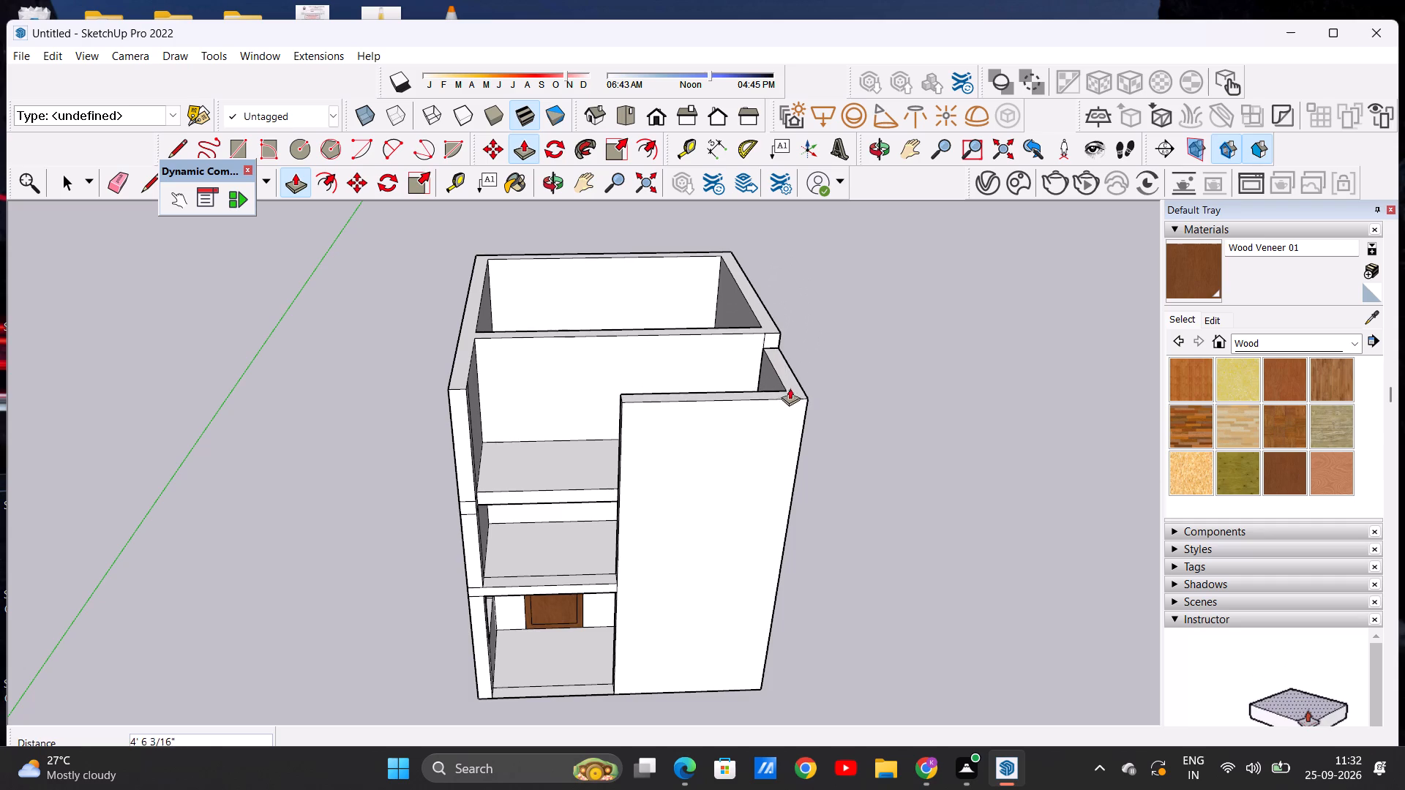
{"action": "middle_click_drag", "start_coordinate": [795, 391], "coordinate": [427, 342]}
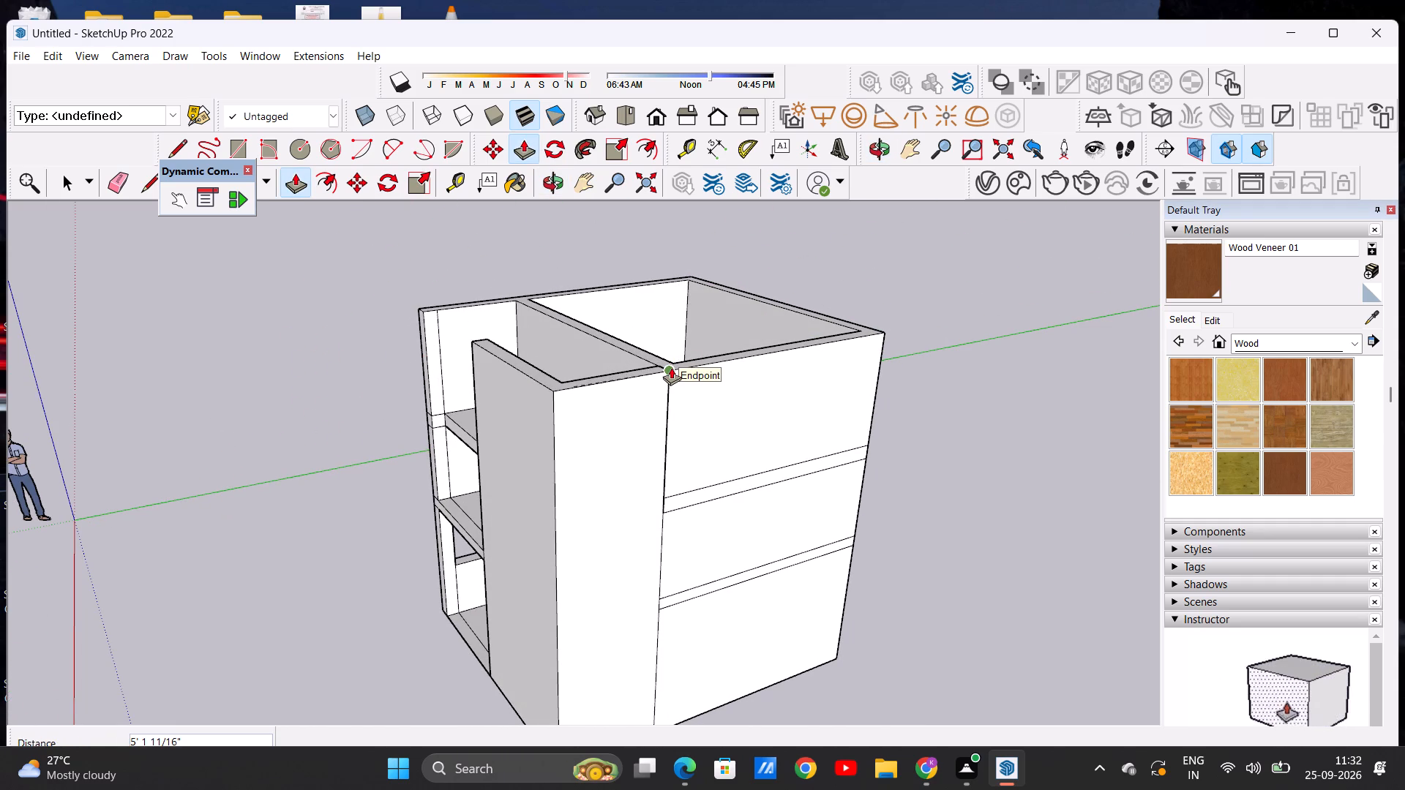
{"action": "left_click", "coordinate": [671, 367]}
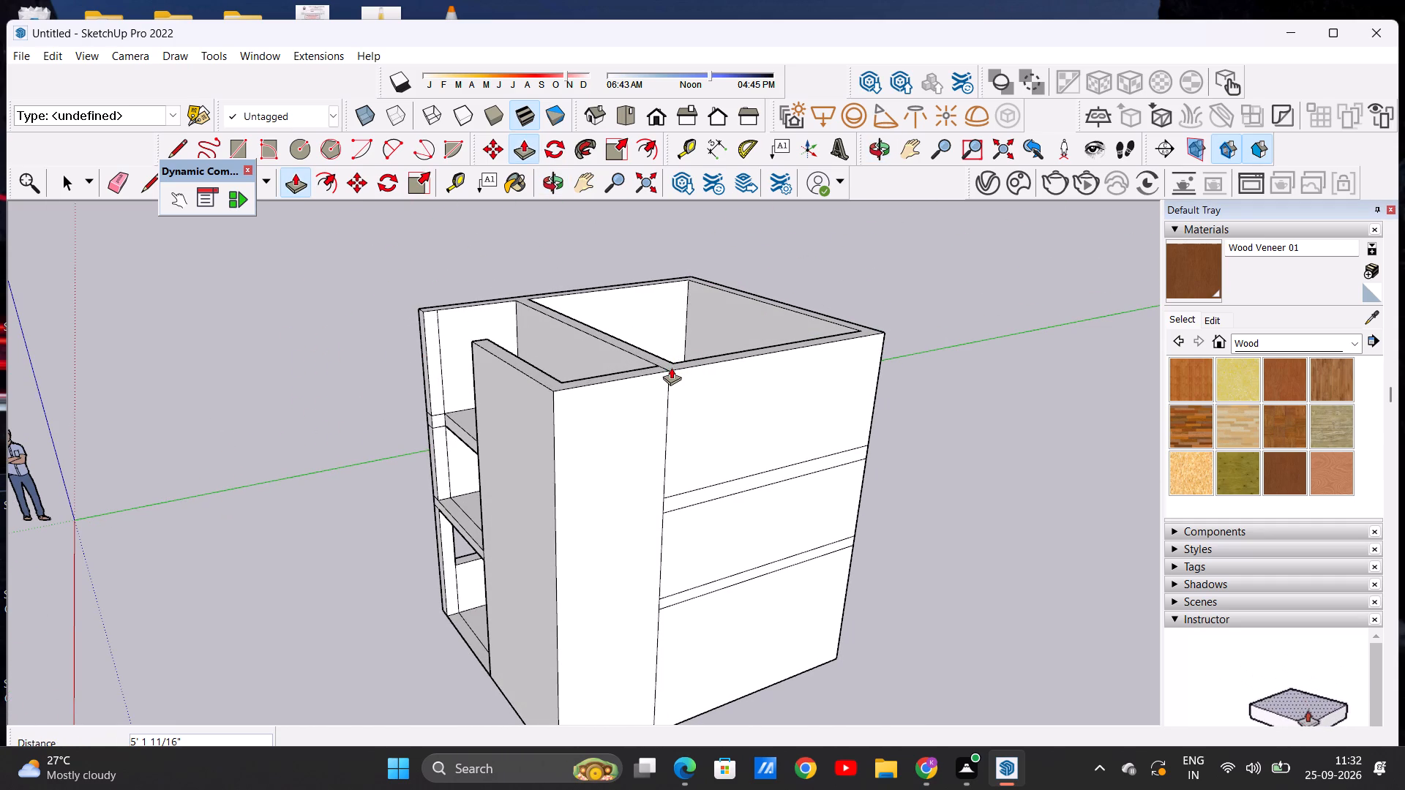
{"action": "key", "text": "space"}
Examine the raised upper walls from the front and the enclosed roof slab faces from above.
{"action": "middle_click_drag", "start_coordinate": [387, 429], "coordinate": [636, 426]}
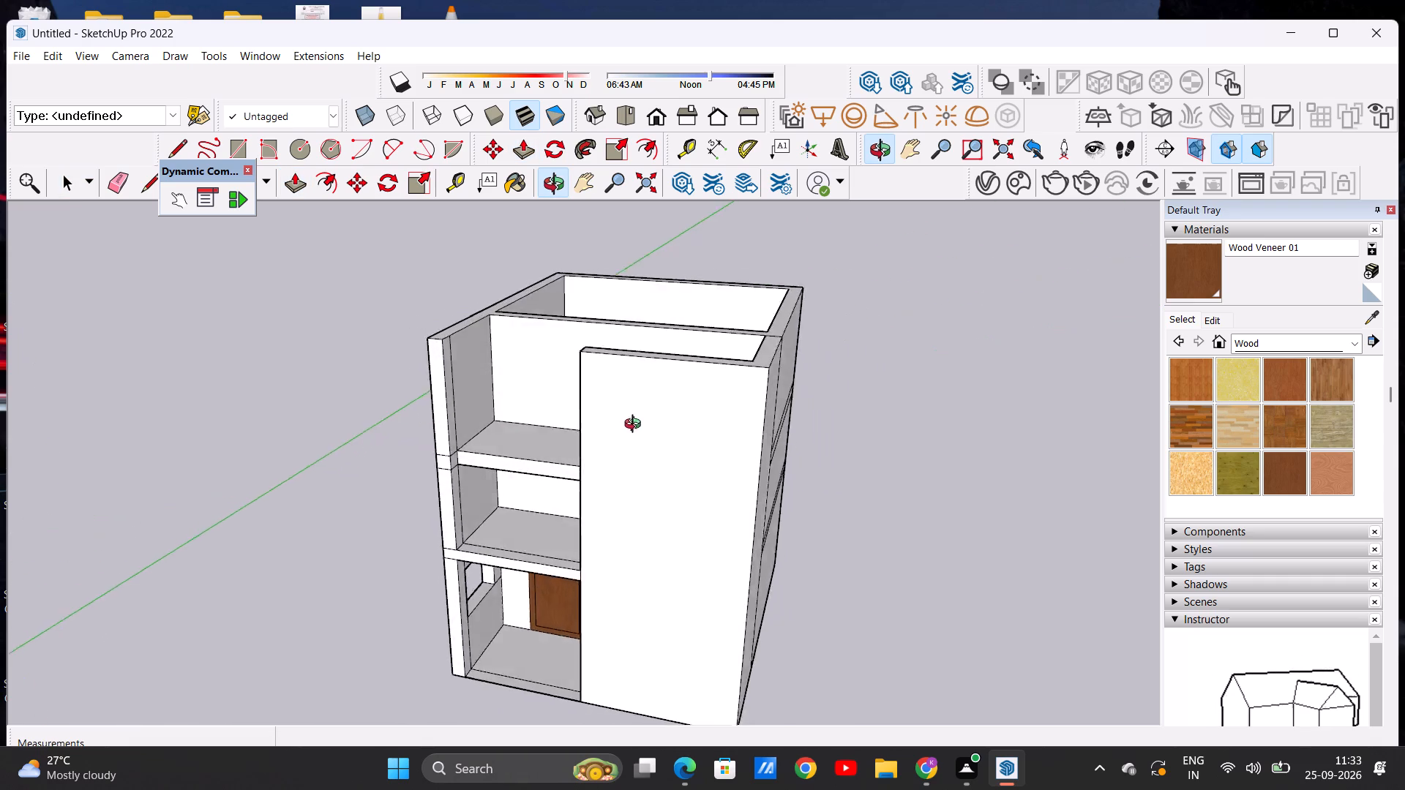
{"action": "middle_click_drag", "start_coordinate": [636, 426], "coordinate": [738, 388]}
{"action": "scroll", "coordinate": [681, 401], "scroll_direction": "down", "scroll_amount": 8}
{"action": "scroll", "coordinate": [699, 454], "scroll_direction": "up", "scroll_amount": 2}
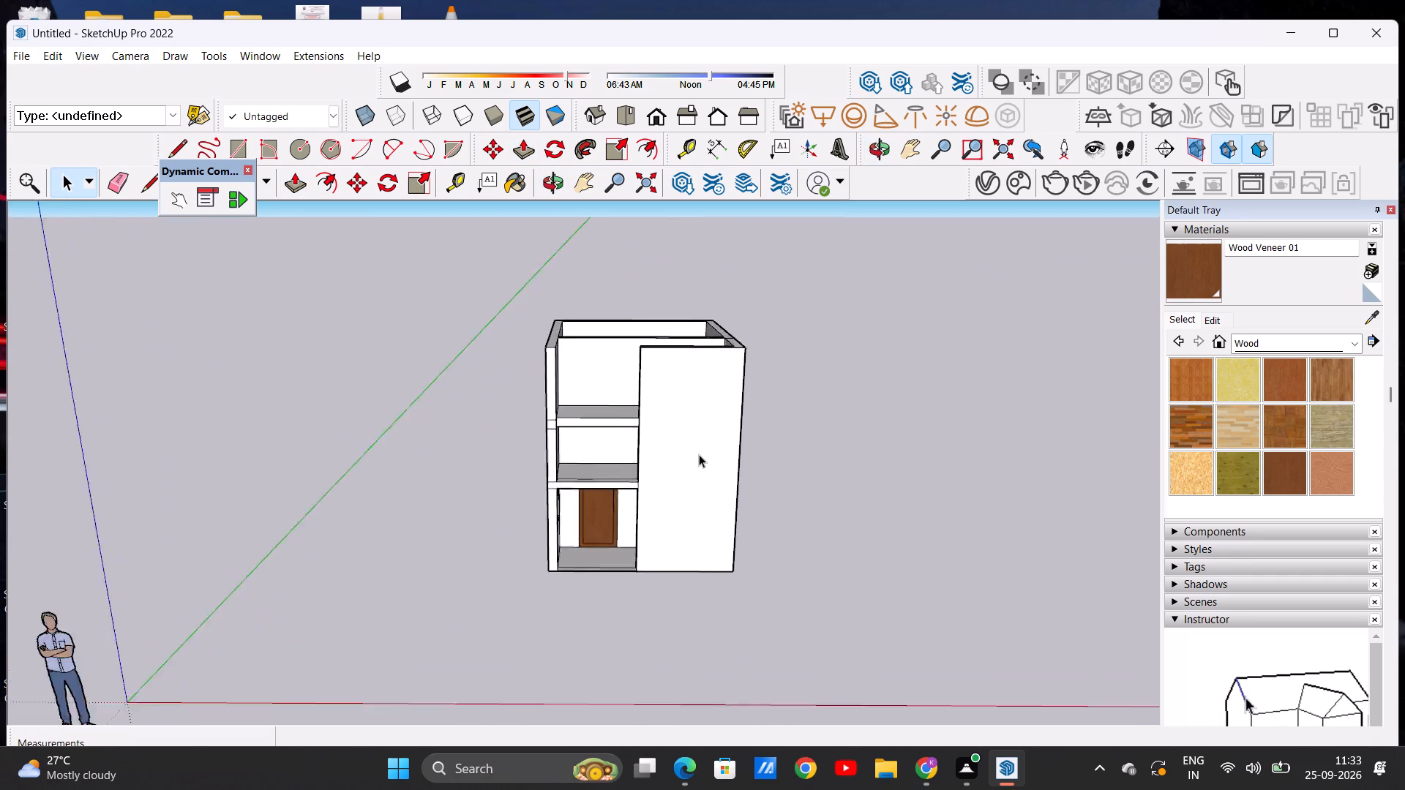
{"action": "scroll", "coordinate": [699, 454], "scroll_direction": "up", "scroll_amount": 3}
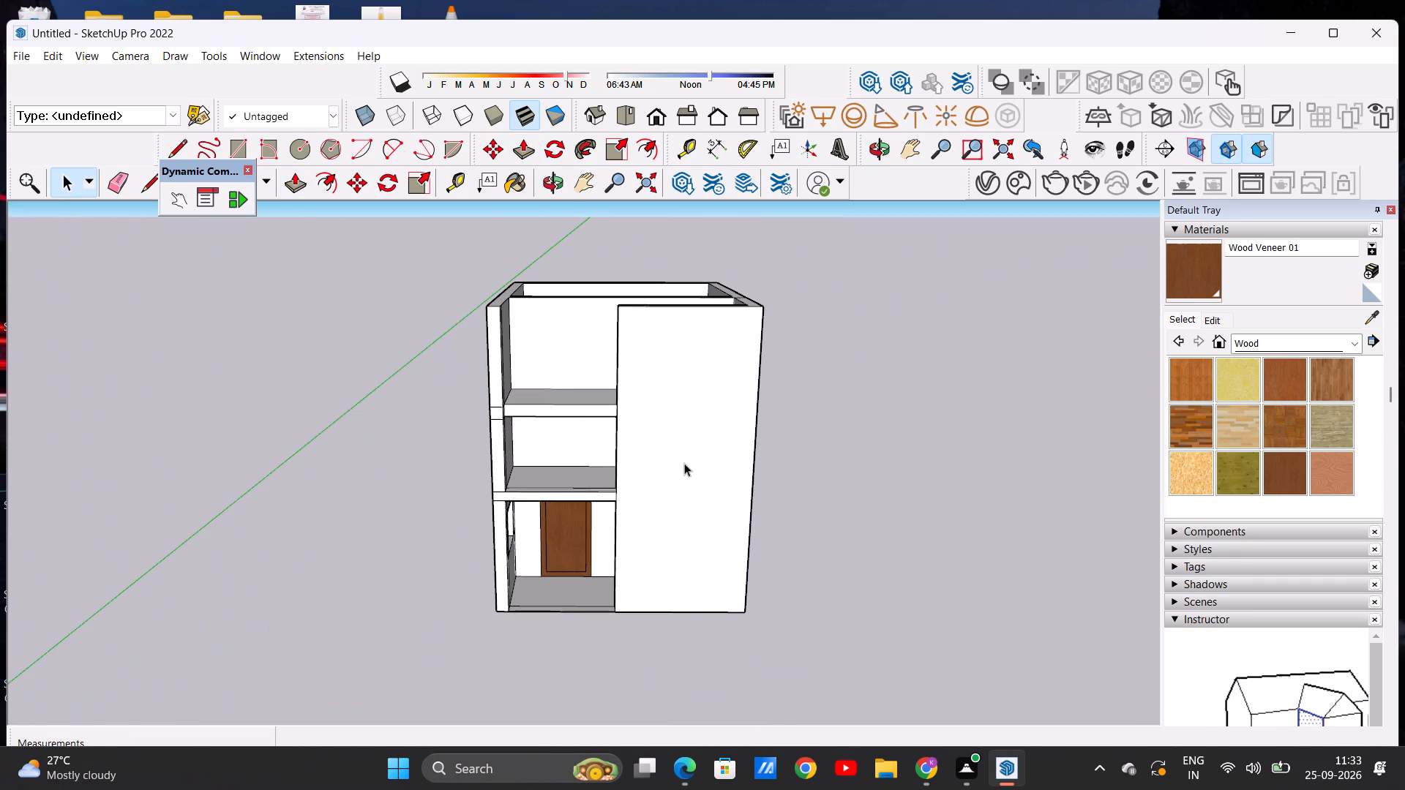
{"action": "middle_click_drag", "start_coordinate": [569, 402], "coordinate": [570, 403]}
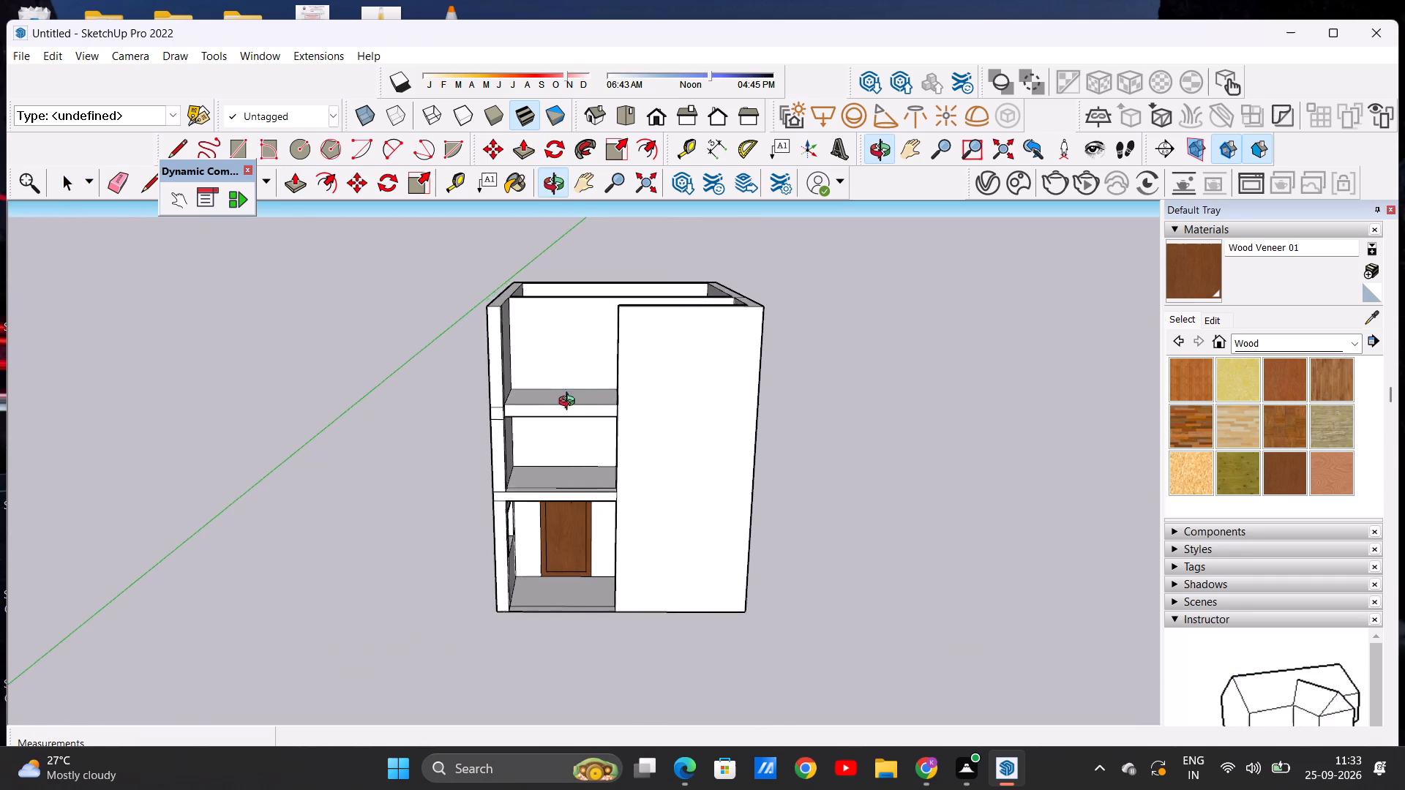
{"action": "middle_click_drag", "start_coordinate": [570, 403], "coordinate": [520, 720]}
{"action": "double_click", "coordinate": [599, 369]}
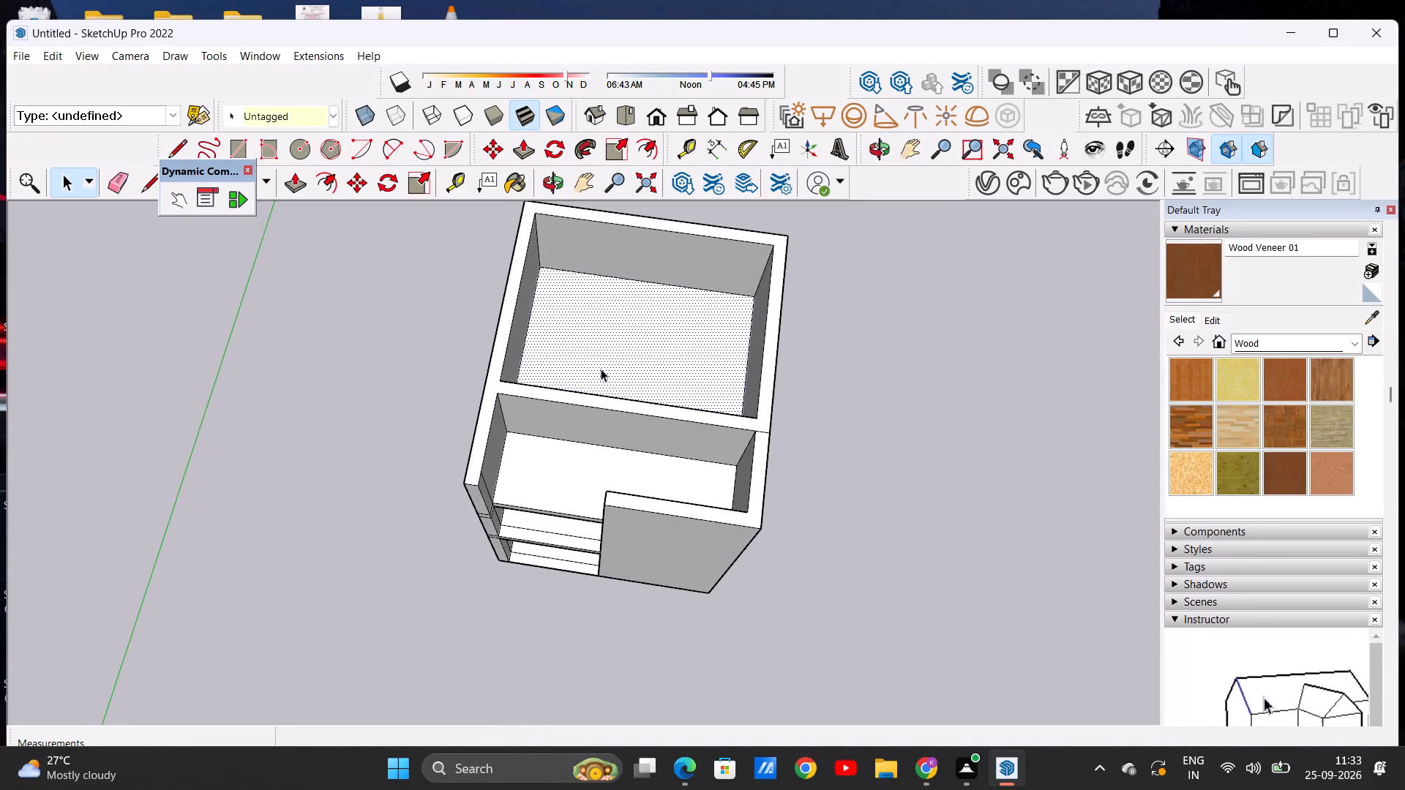
{"action": "left_click", "coordinate": [598, 355]}
{"action": "middle_click_drag", "start_coordinate": [609, 350], "coordinate": [645, 442]}
{"action": "left_click", "coordinate": [638, 405]}
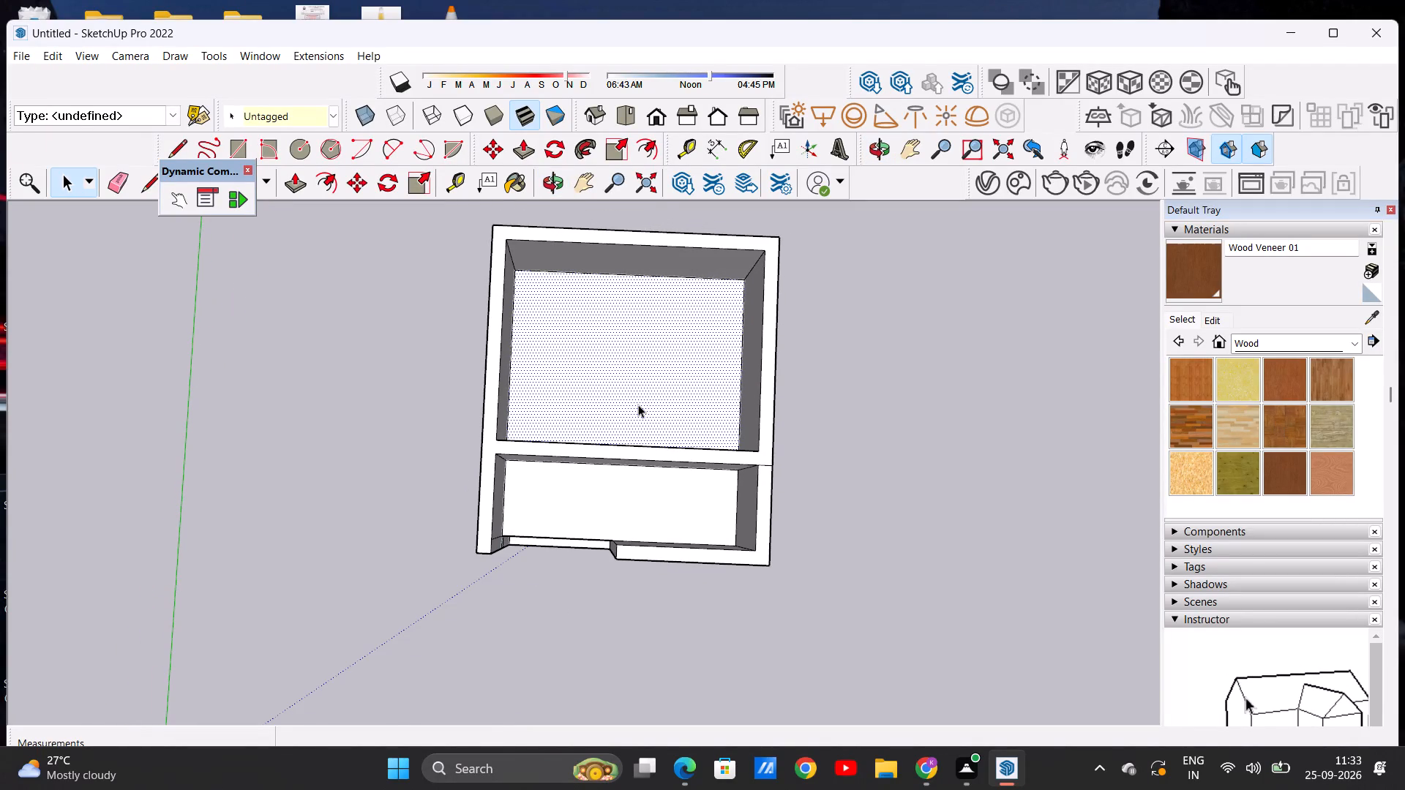
{"action": "double_click", "coordinate": [638, 405]}
{"action": "left_click", "coordinate": [887, 411]}
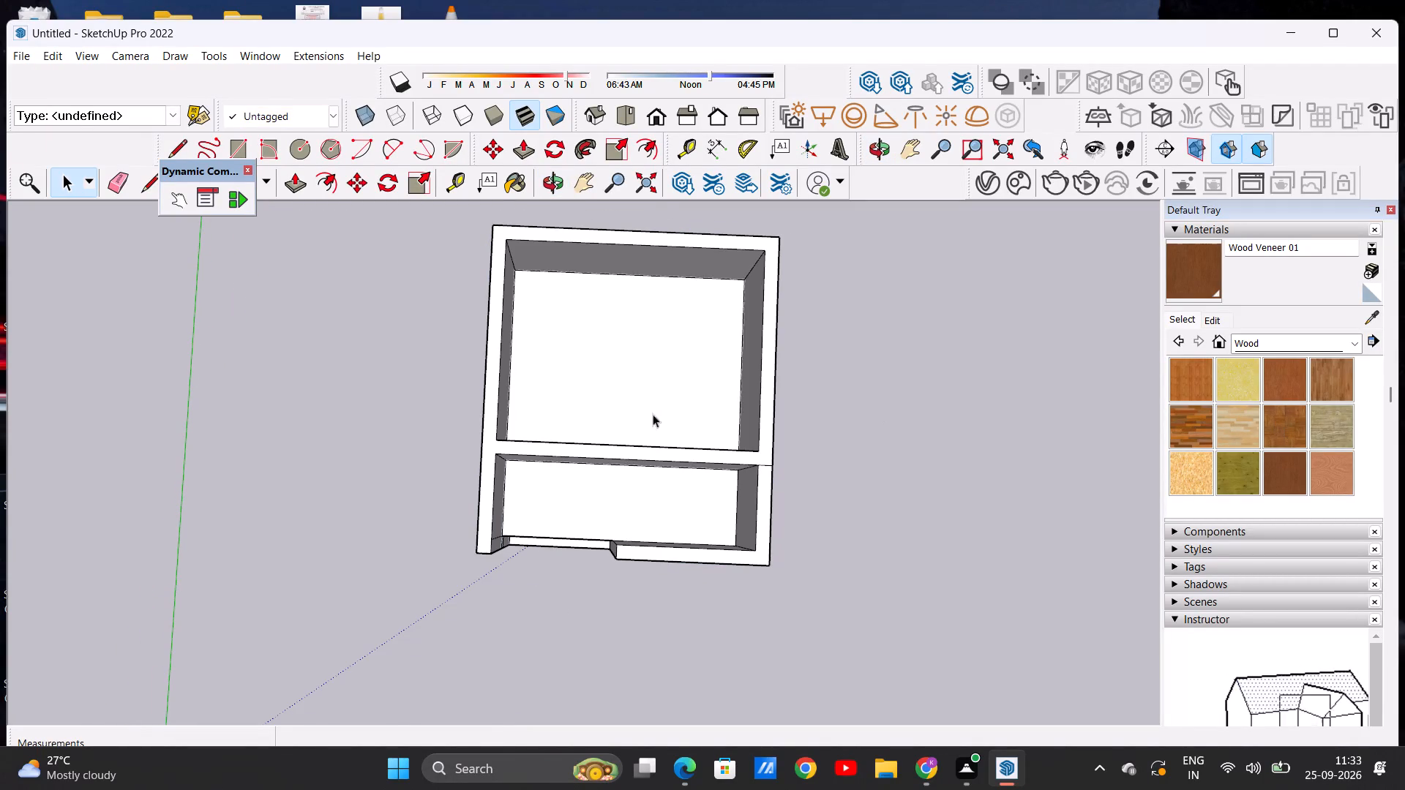
Copy the main roof slab face straight up to the top of the surrounding raised walls to close the main roof.
{"action": "double_click", "coordinate": [629, 405]}
{"action": "left_click", "coordinate": [356, 178]}
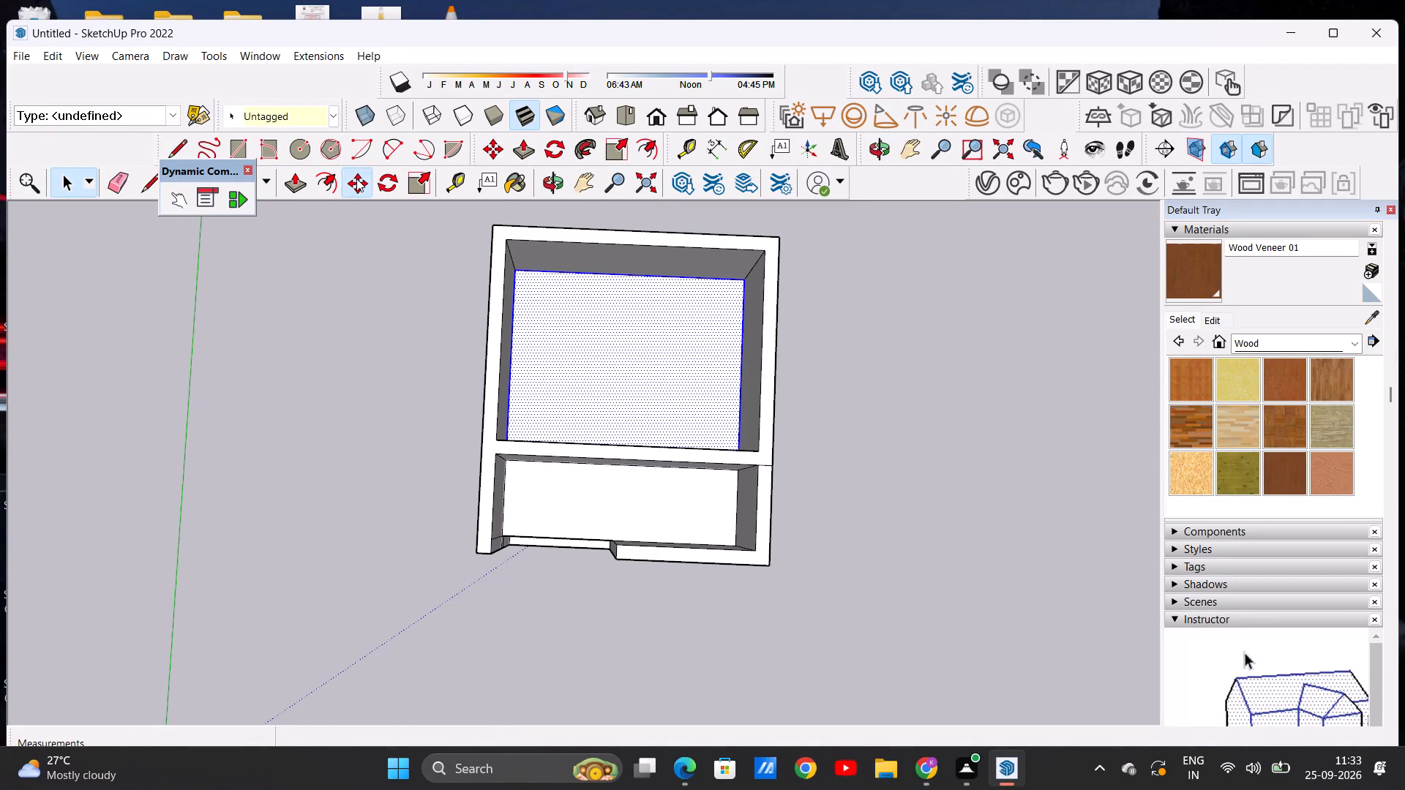
{"action": "left_click", "coordinate": [738, 280]}
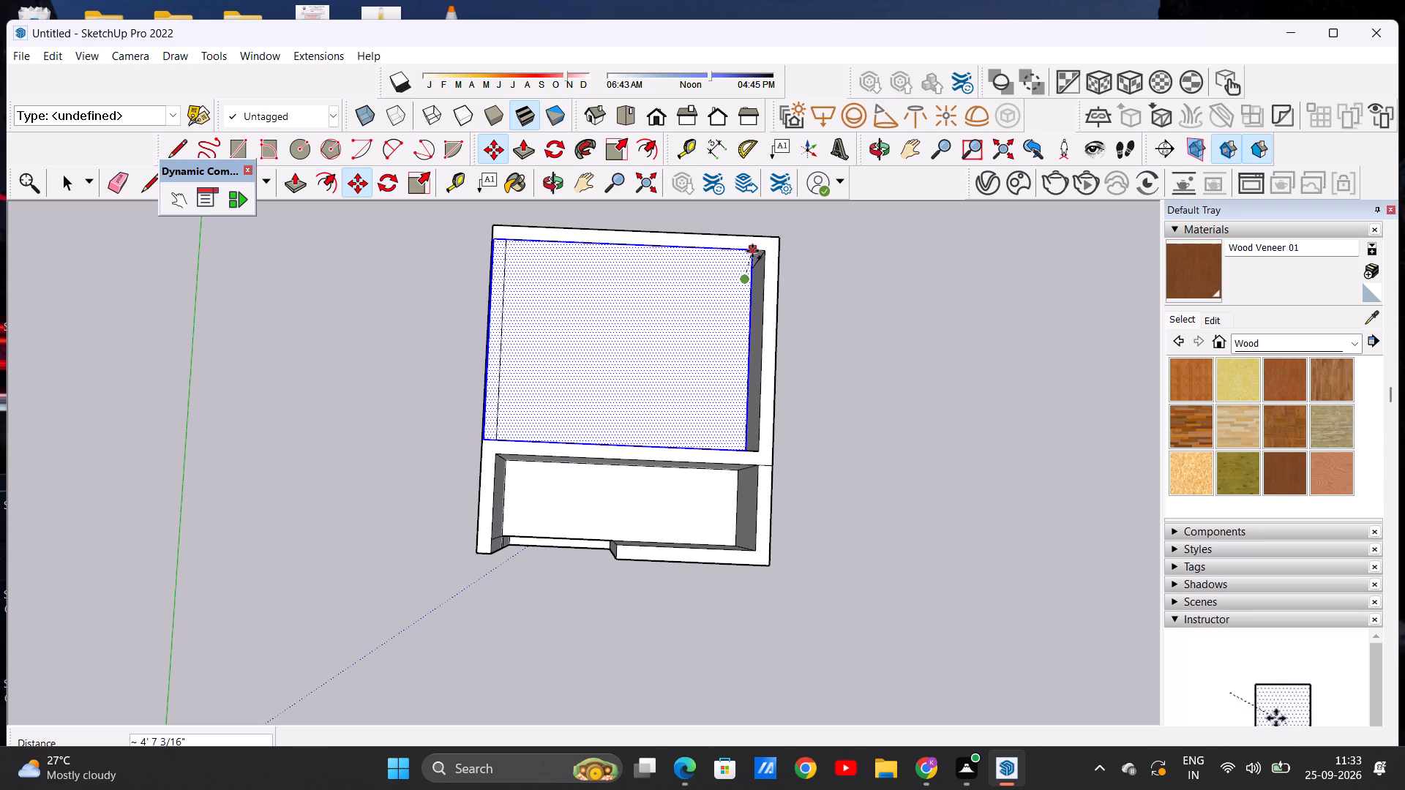
{"action": "left_click", "coordinate": [764, 257]}
{"action": "scroll", "coordinate": [638, 383], "scroll_direction": "down", "scroll_amount": 4}
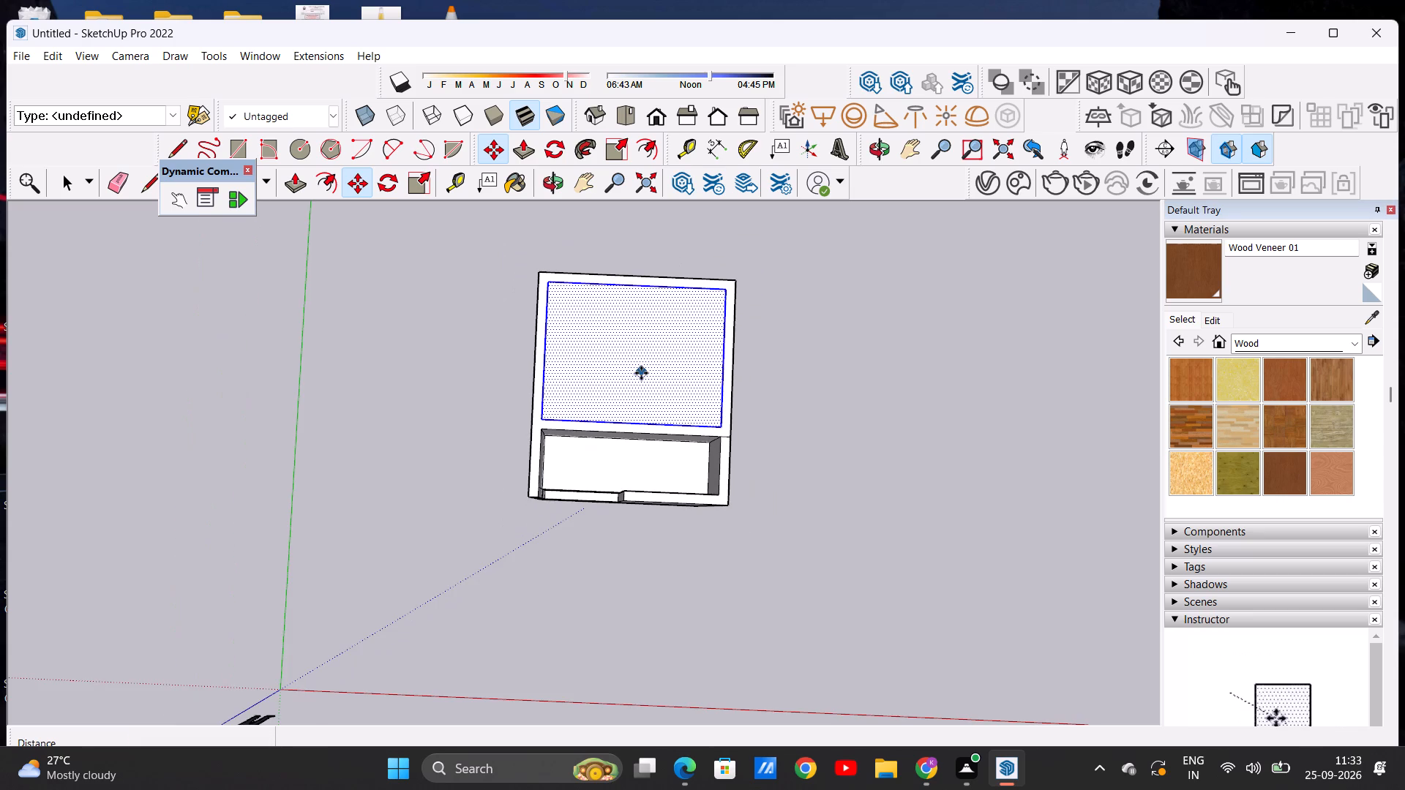
Copy the porch slab face up 4' 6 13/16" to the wall tops to close the roof over the porch bay.
{"action": "key", "text": "space"}
{"action": "scroll", "coordinate": [629, 478], "scroll_direction": "up", "scroll_amount": 4}
{"action": "double_click", "coordinate": [633, 461]}
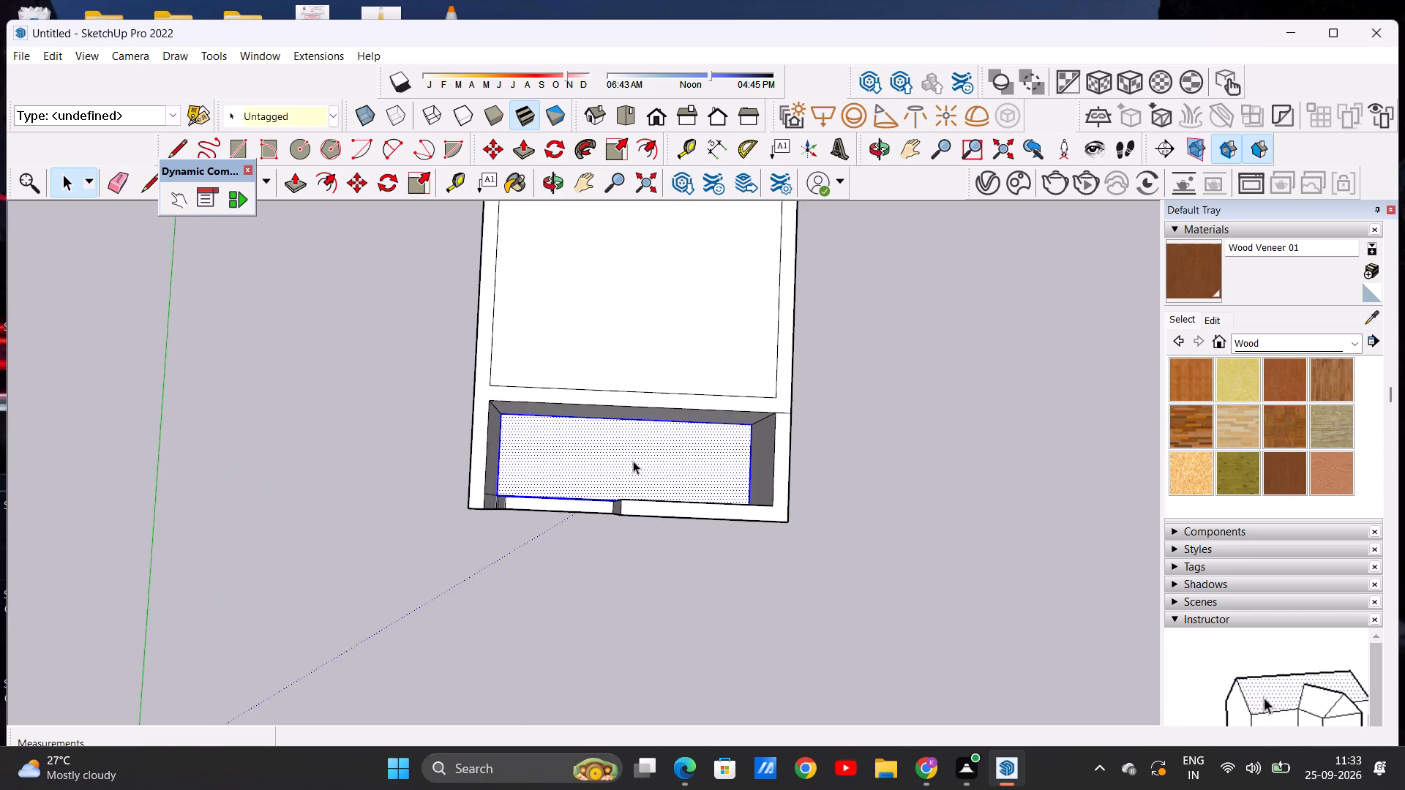
{"action": "left_click", "coordinate": [362, 187]}
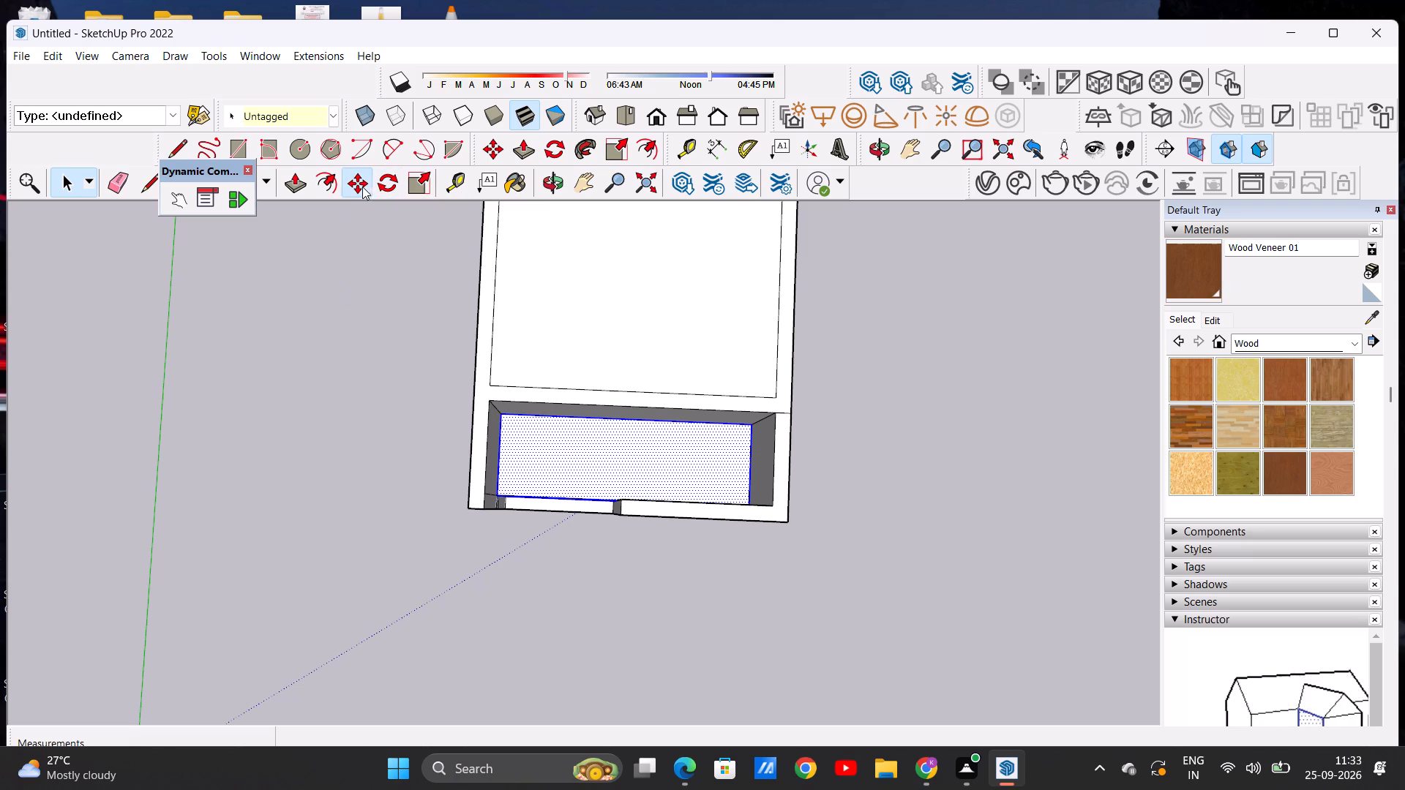
{"action": "left_click", "coordinate": [754, 426]}
{"action": "left_click", "coordinate": [774, 415]}
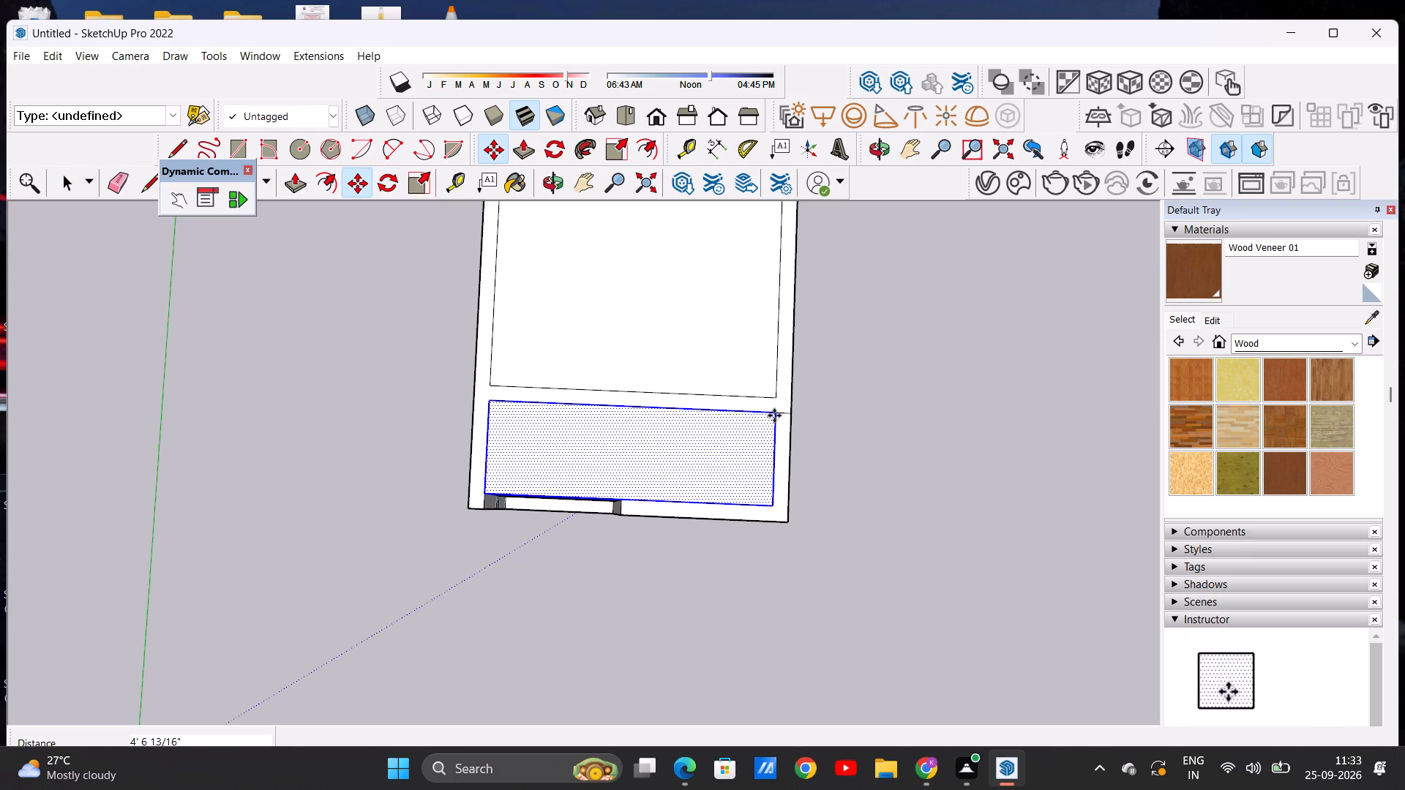
{"action": "key", "text": "space"}
{"action": "left_click", "coordinate": [852, 478]}
Examine the building front, the stacked porch openings, and the middle level's back wall from several angles and distances.
{"action": "middle_click_drag", "start_coordinate": [558, 733], "coordinate": [583, 552]}
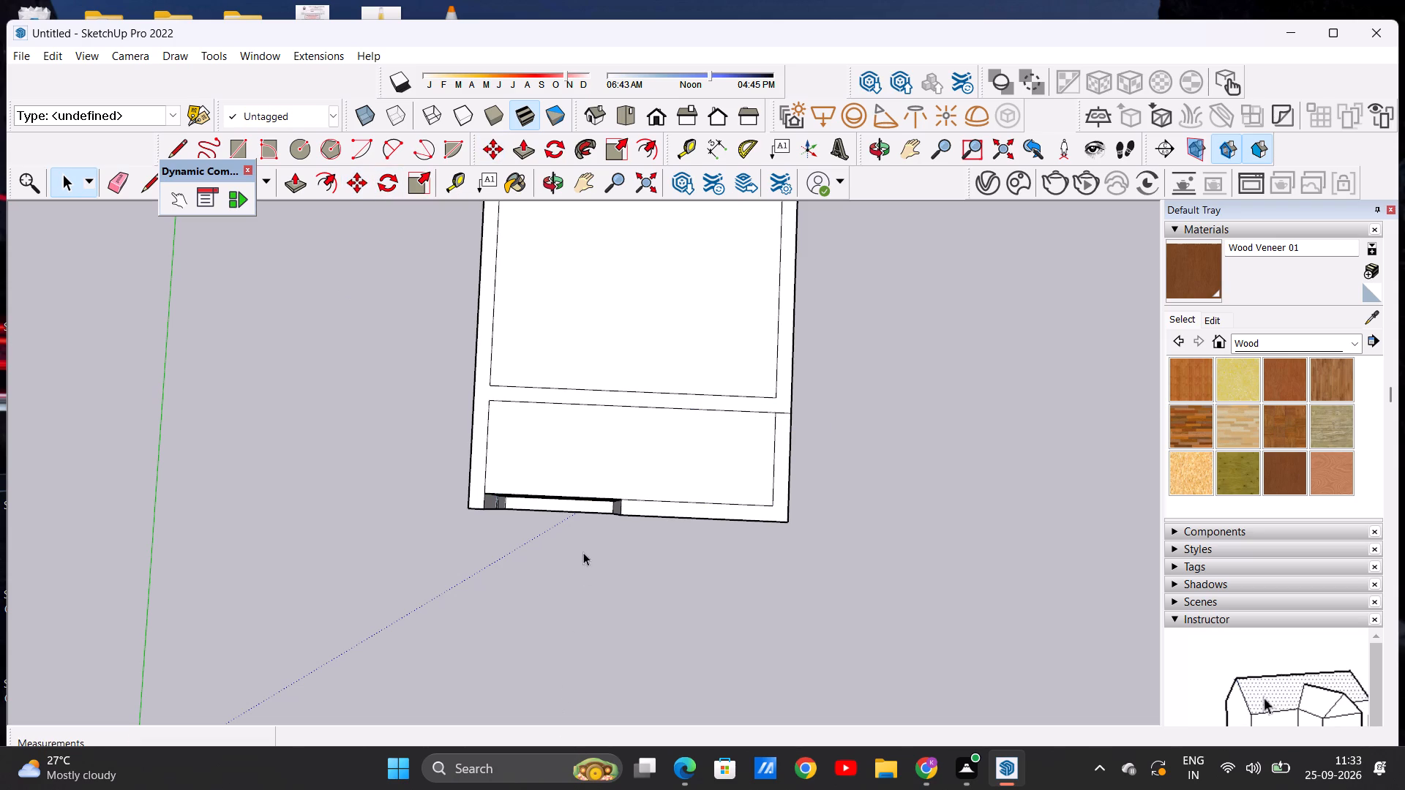
{"action": "middle_click_drag", "start_coordinate": [583, 552], "coordinate": [583, 548]}
{"action": "scroll", "coordinate": [580, 612], "scroll_direction": "down", "scroll_amount": 1}
{"action": "middle_click_drag", "start_coordinate": [580, 612], "coordinate": [593, 492]}
{"action": "scroll", "coordinate": [561, 573], "scroll_direction": "down", "scroll_amount": 6}
{"action": "middle_click_drag", "start_coordinate": [565, 603], "coordinate": [577, 380]}
{"action": "middle_click_drag", "start_coordinate": [536, 557], "coordinate": [533, 488]}
{"action": "scroll", "coordinate": [587, 559], "scroll_direction": "up", "scroll_amount": 6}
{"action": "middle_click_drag", "start_coordinate": [561, 668], "coordinate": [573, 634]}
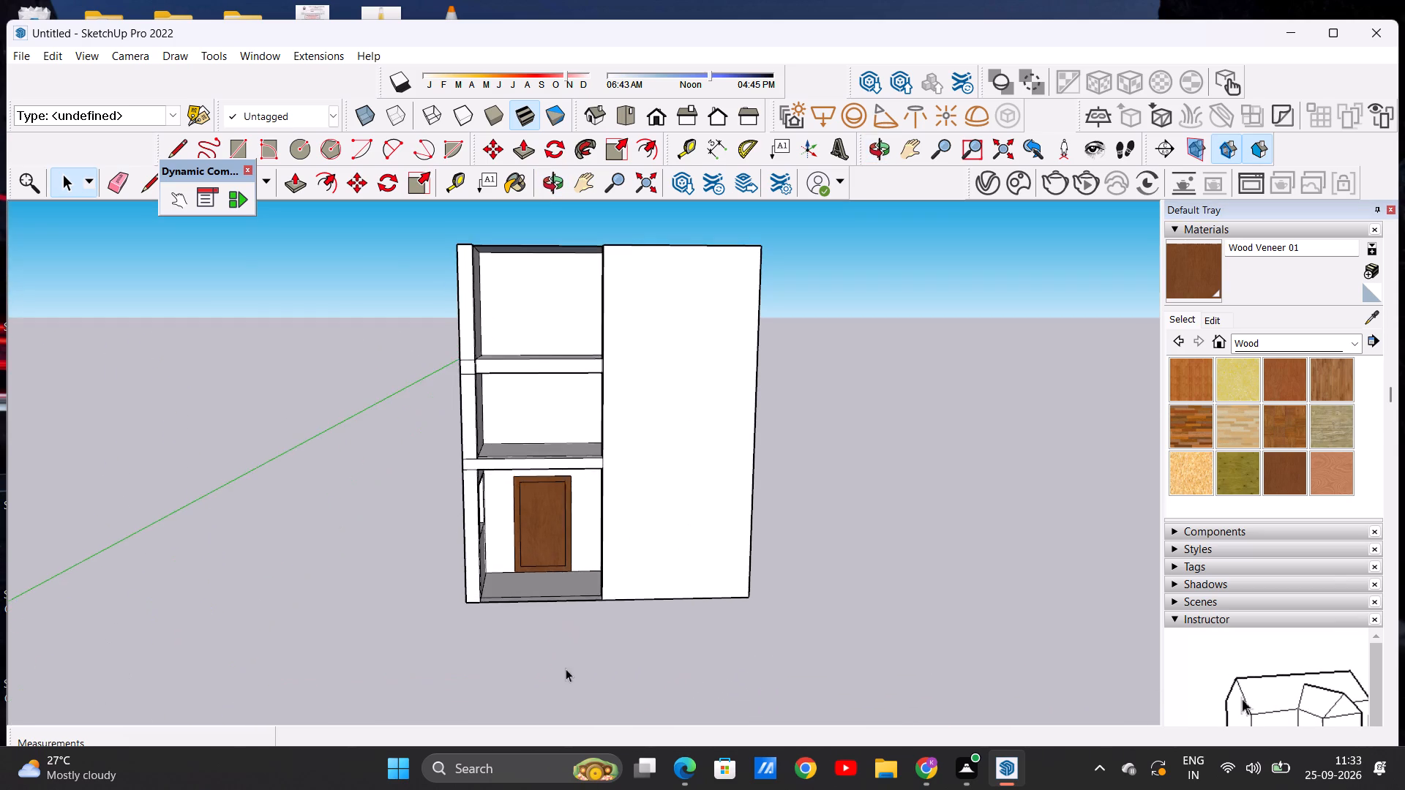
{"action": "scroll", "coordinate": [563, 671], "scroll_direction": "down", "scroll_amount": 6}
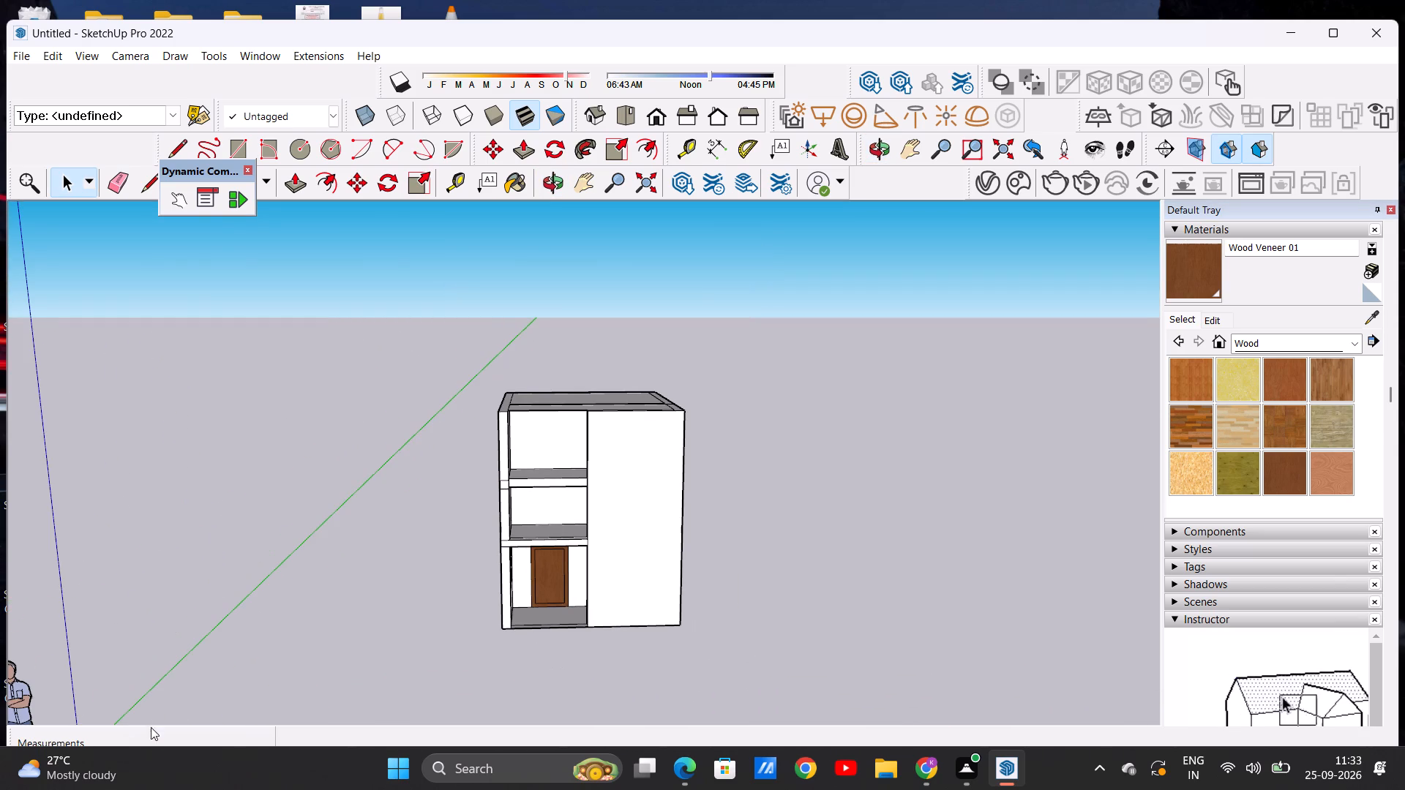
{"action": "middle_click_drag", "start_coordinate": [920, 628], "coordinate": [866, 618]}
{"action": "scroll", "coordinate": [531, 518], "scroll_direction": "up", "scroll_amount": 5}
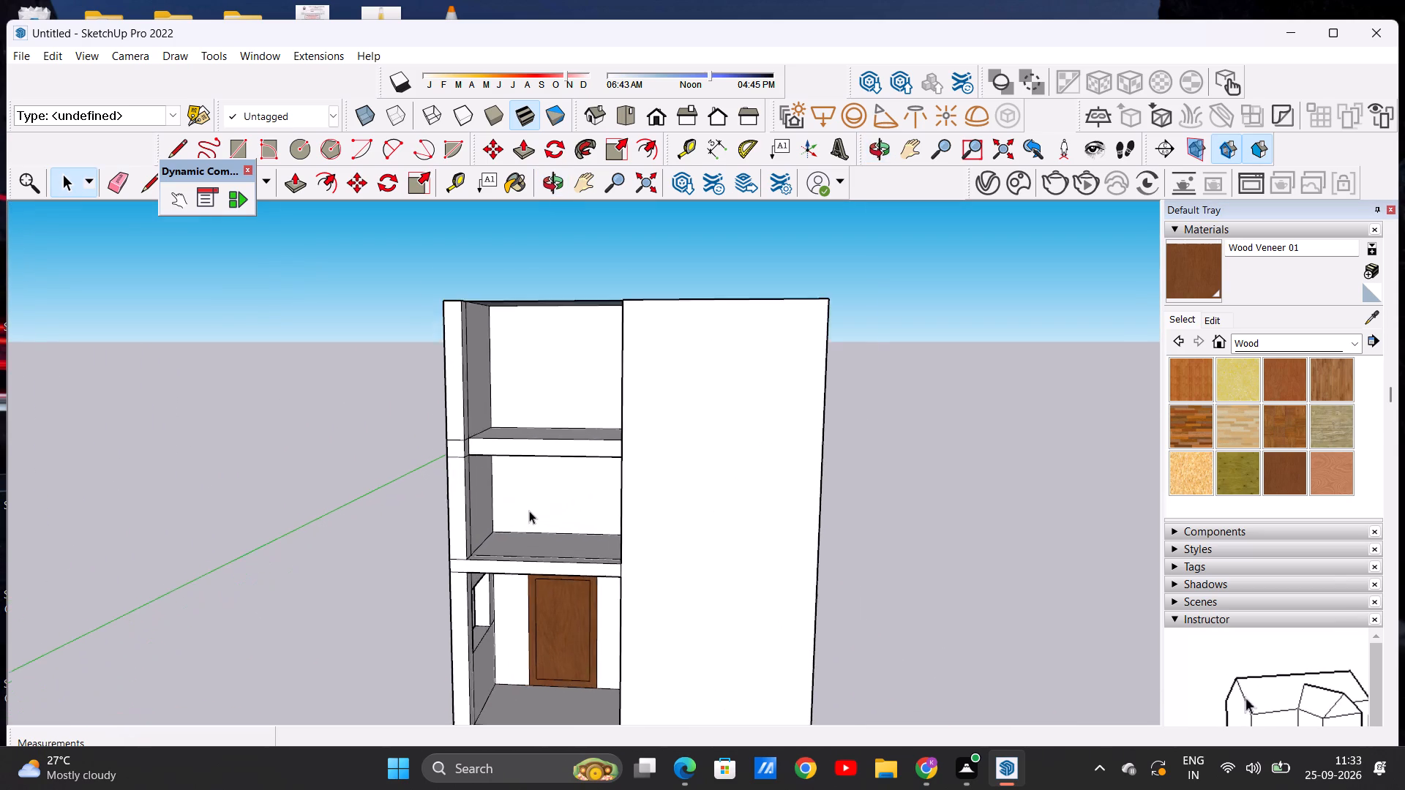
{"action": "scroll", "coordinate": [529, 511], "scroll_direction": "up", "scroll_amount": 2}
{"action": "middle_click_drag", "start_coordinate": [527, 618], "coordinate": [543, 606]}
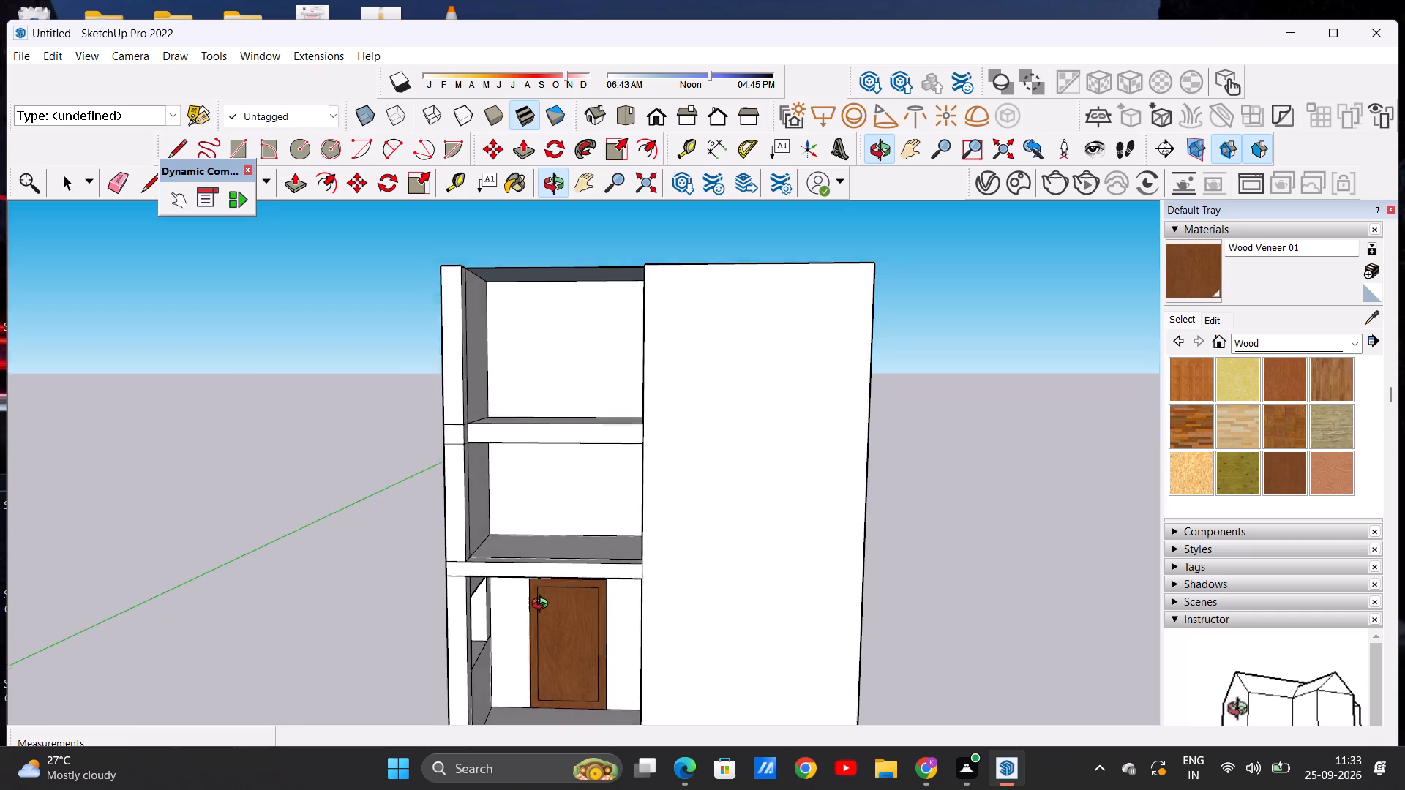
{"action": "middle_click_drag", "start_coordinate": [543, 606], "coordinate": [544, 625]}
{"action": "scroll", "coordinate": [553, 496], "scroll_direction": "up", "scroll_amount": 4}
{"action": "middle_click_drag", "start_coordinate": [534, 524], "coordinate": [554, 509]}
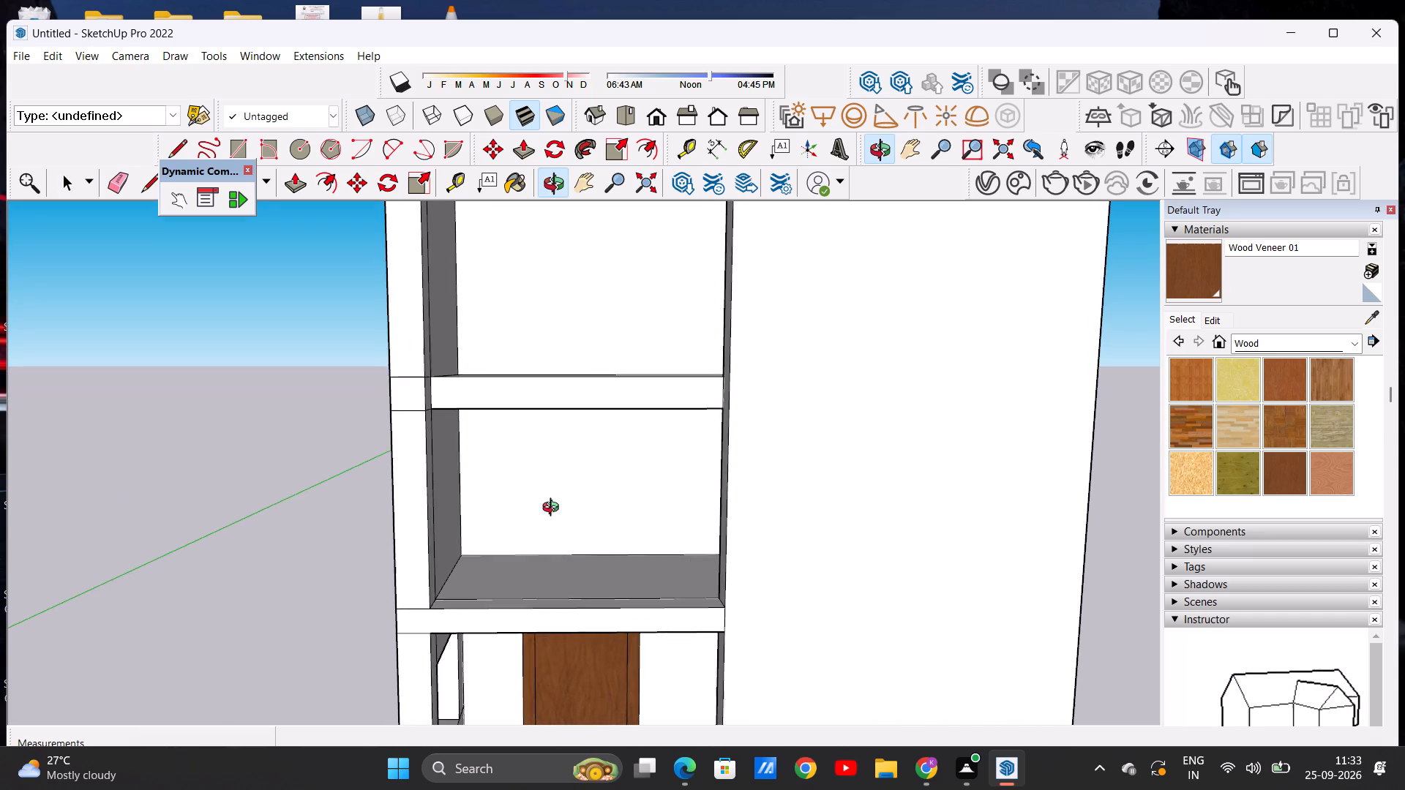
{"action": "middle_click_drag", "start_coordinate": [554, 509], "coordinate": [552, 508]}
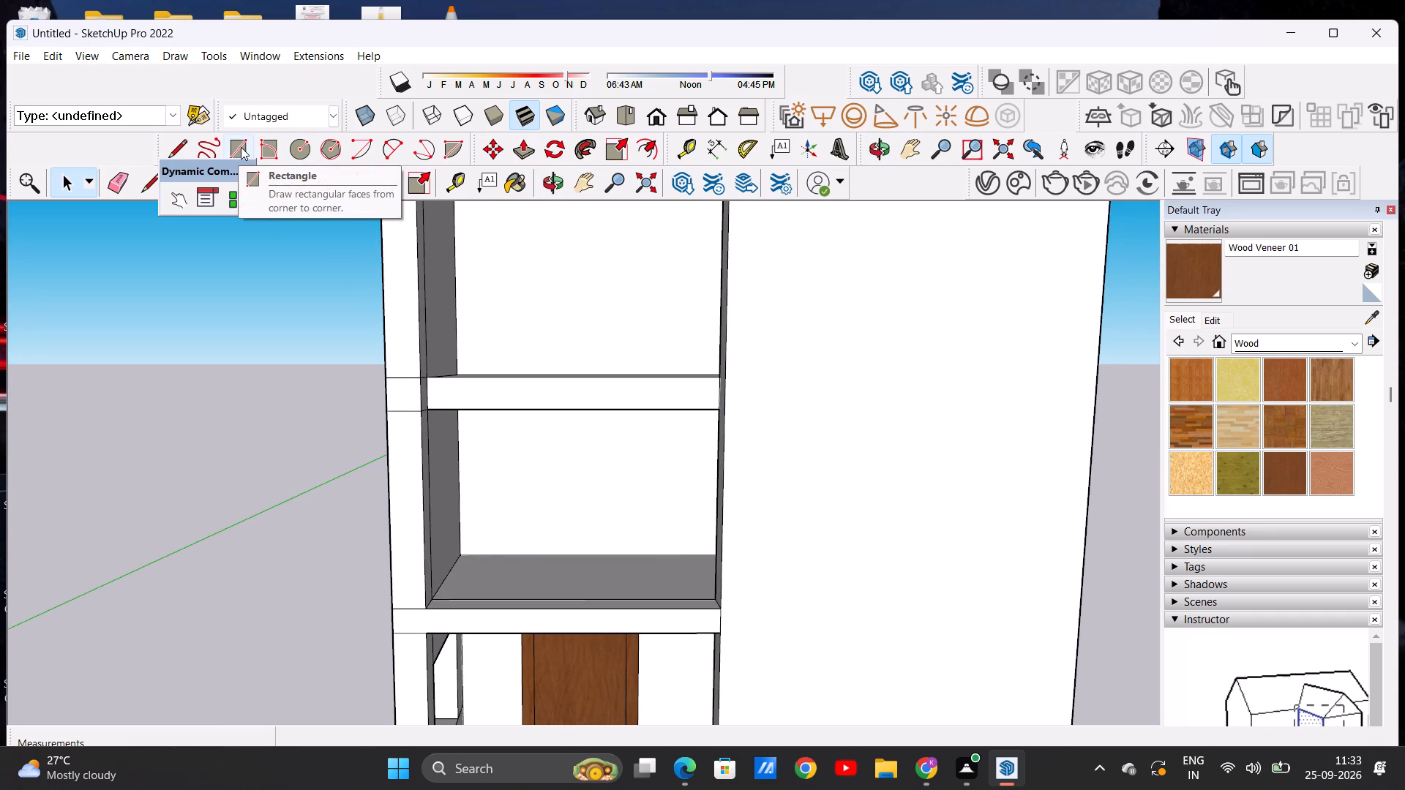
{"action": "middle_click_drag", "start_coordinate": [571, 543], "coordinate": [569, 576]}
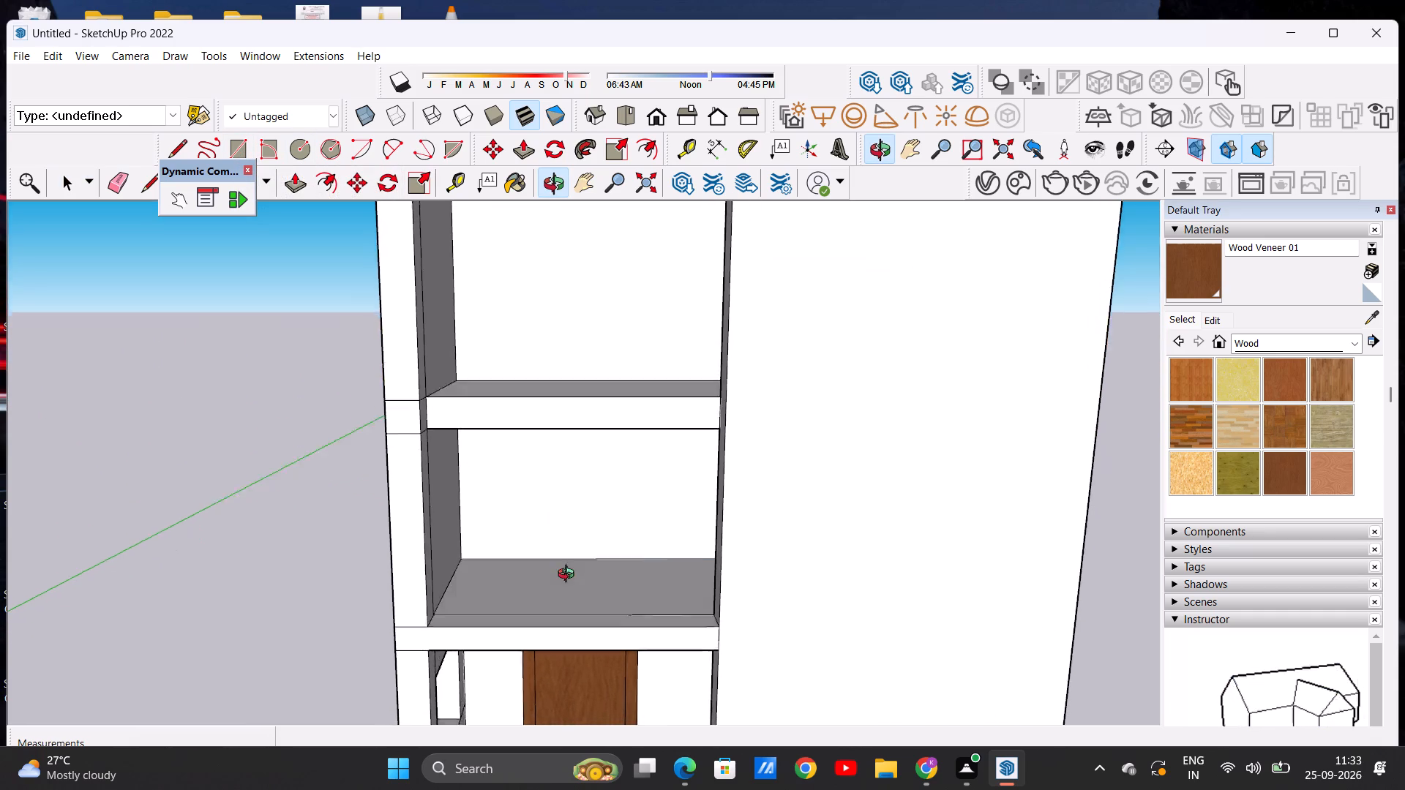
{"action": "middle_click_drag", "start_coordinate": [569, 576], "coordinate": [544, 550]}
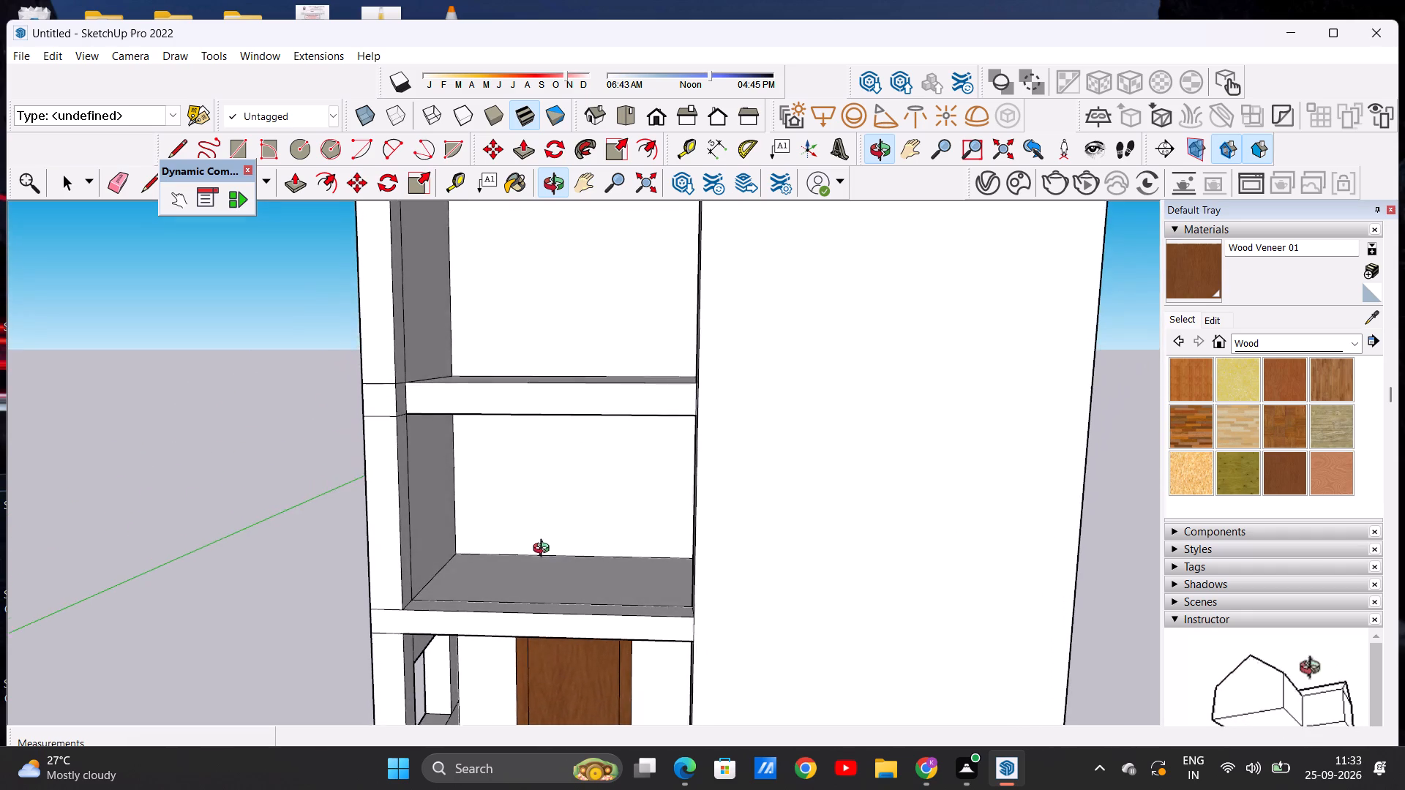
{"action": "middle_click_drag", "start_coordinate": [544, 550], "coordinate": [547, 552]}
{"action": "scroll", "coordinate": [555, 566], "scroll_direction": "down", "scroll_amount": 8}
{"action": "middle_click", "coordinate": [554, 548]}
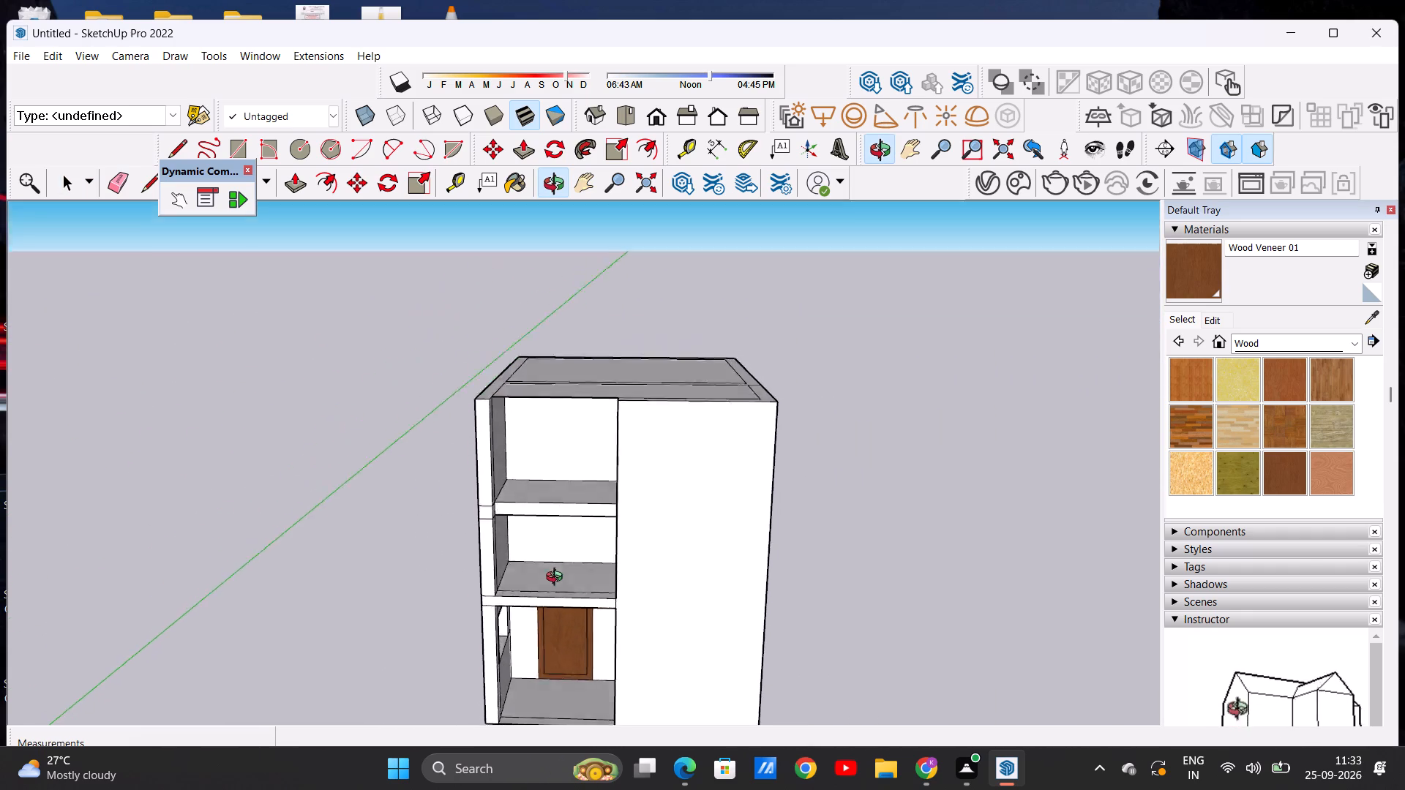
{"action": "scroll", "coordinate": [555, 546], "scroll_direction": "up", "scroll_amount": 3}
{"action": "middle_click_drag", "start_coordinate": [552, 584], "coordinate": [548, 553]}
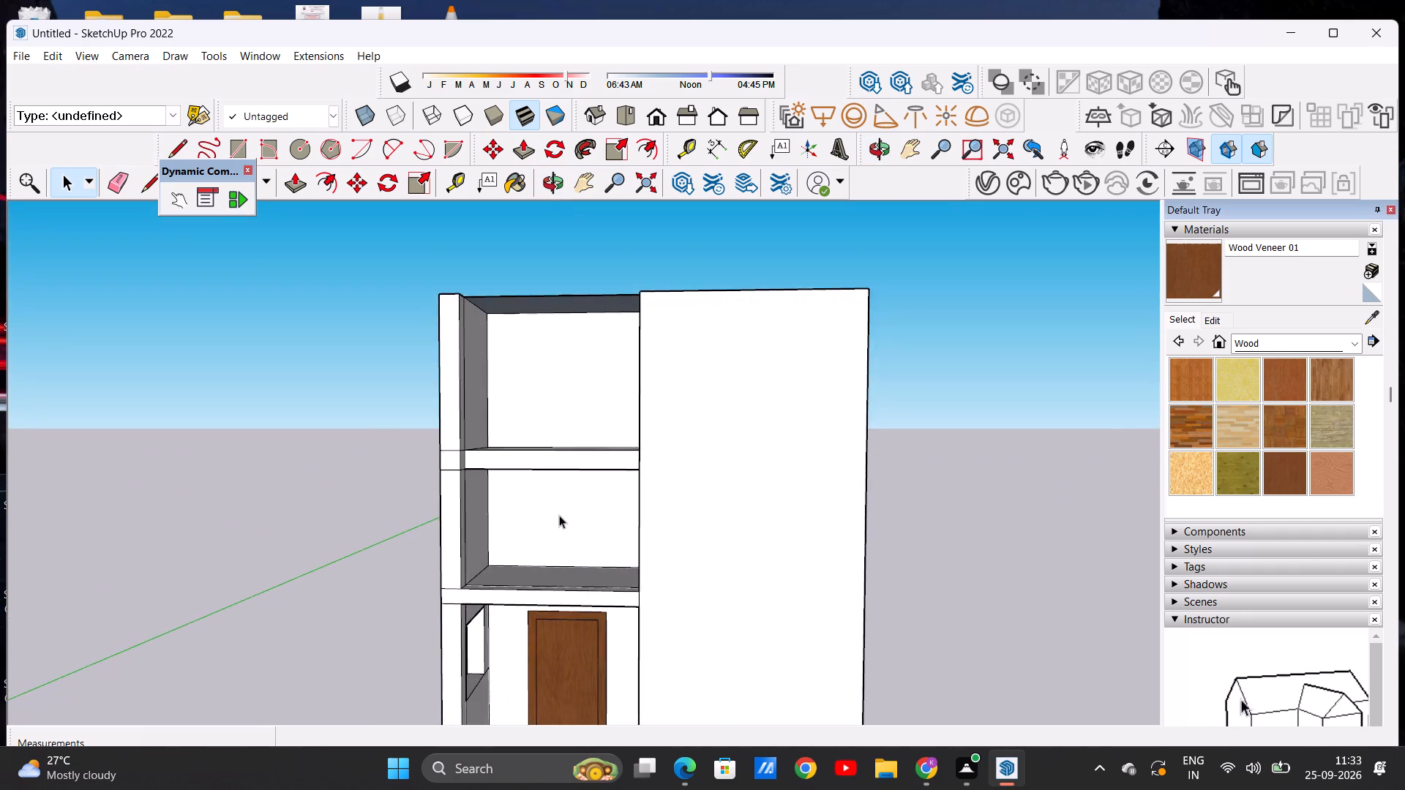
Draw a window rectangle about 1' 11 5/8" high by 1' 4 7/8" wide on the middle-level porch's back wall, near its side wall.
{"action": "scroll", "coordinate": [561, 513], "scroll_direction": "up", "scroll_amount": 4}
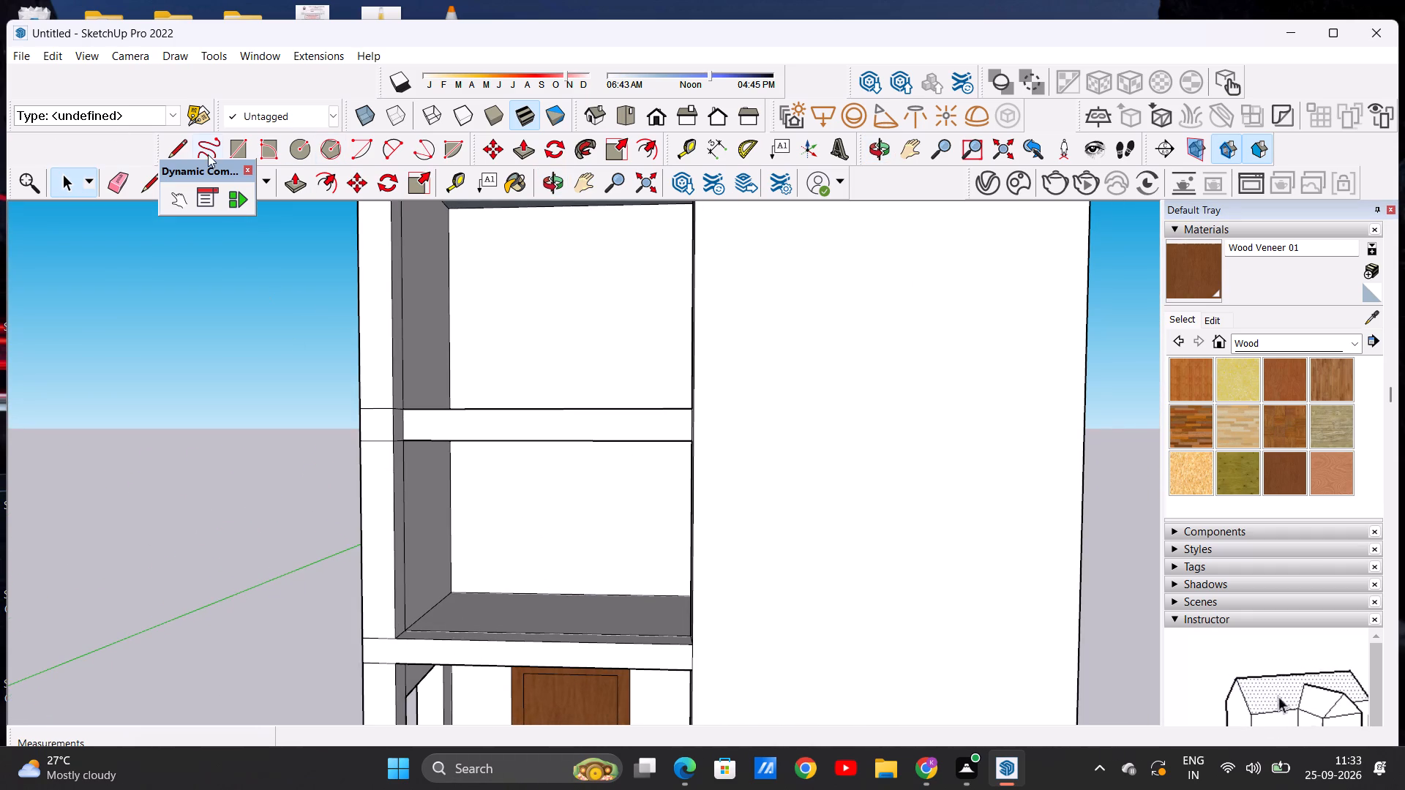
{"action": "left_click", "coordinate": [240, 142]}
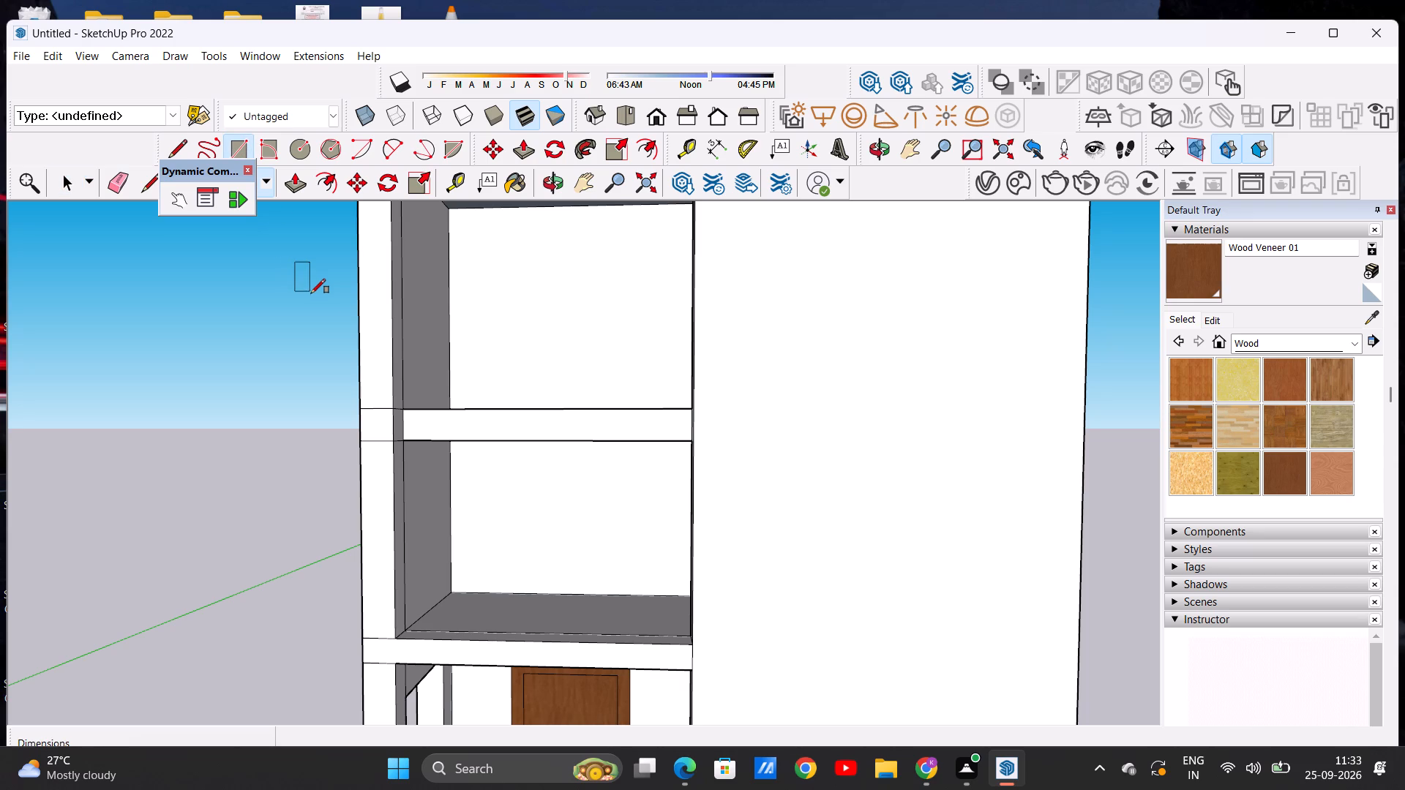
{"action": "scroll", "coordinate": [530, 552], "scroll_direction": "up", "scroll_amount": 2}
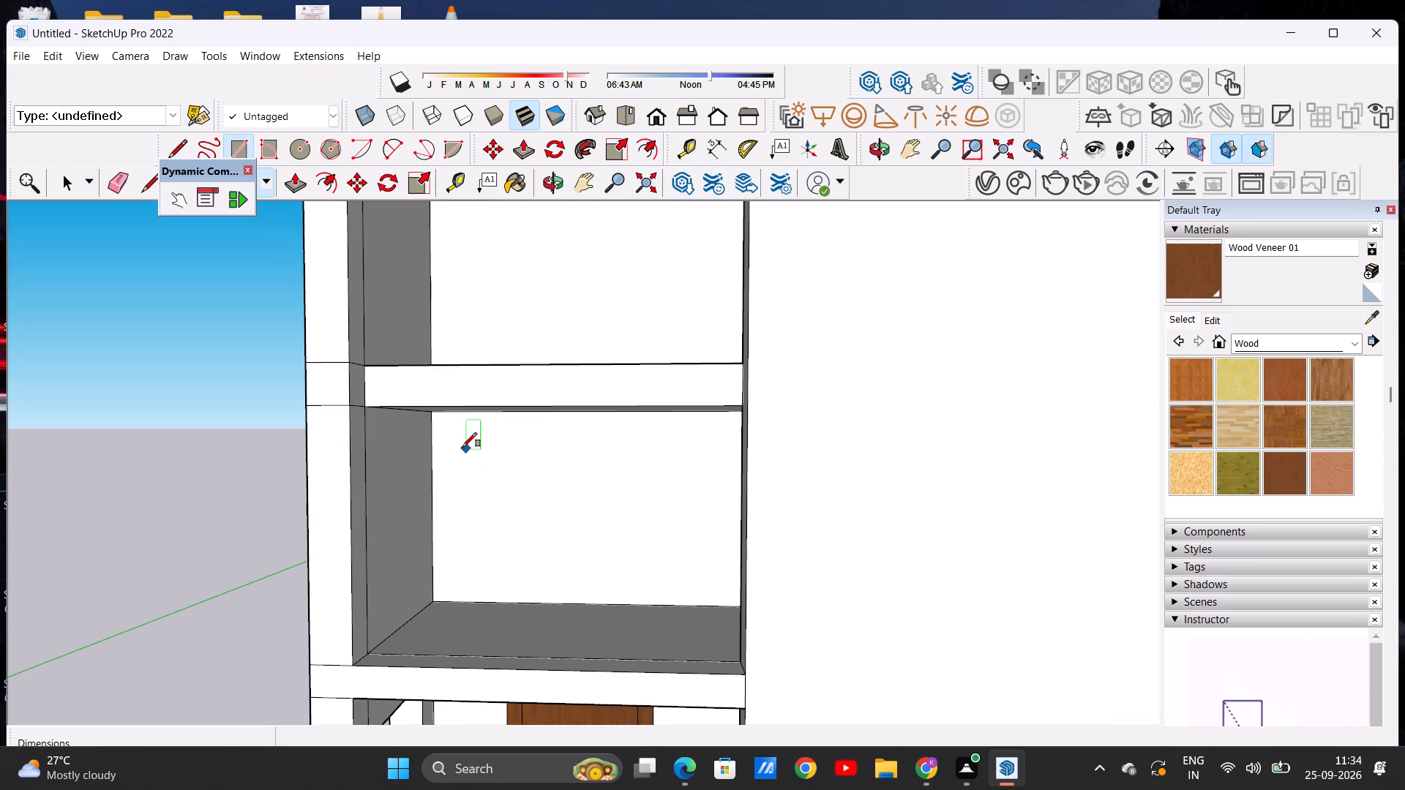
{"action": "left_click", "coordinate": [449, 437]}
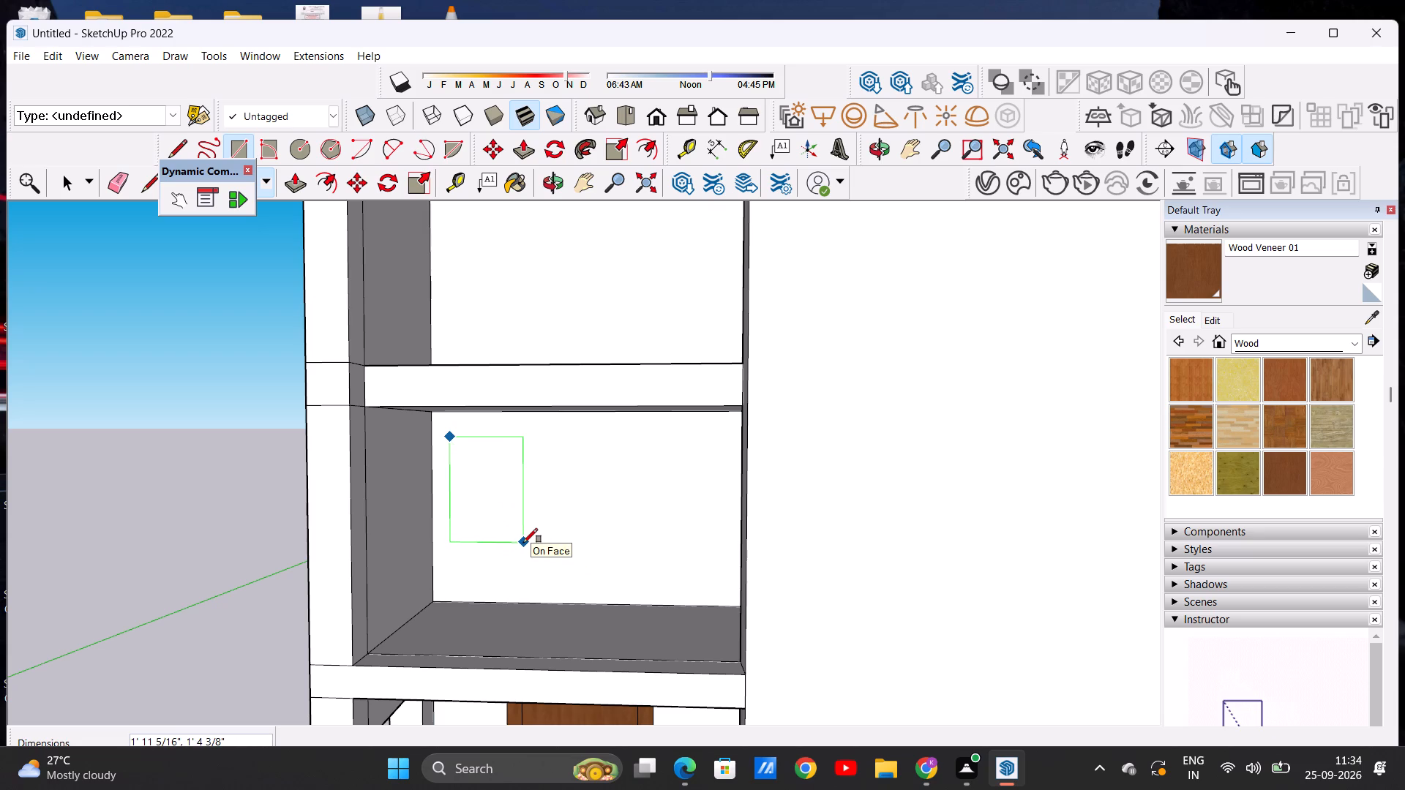
{"action": "left_click", "coordinate": [525, 544]}
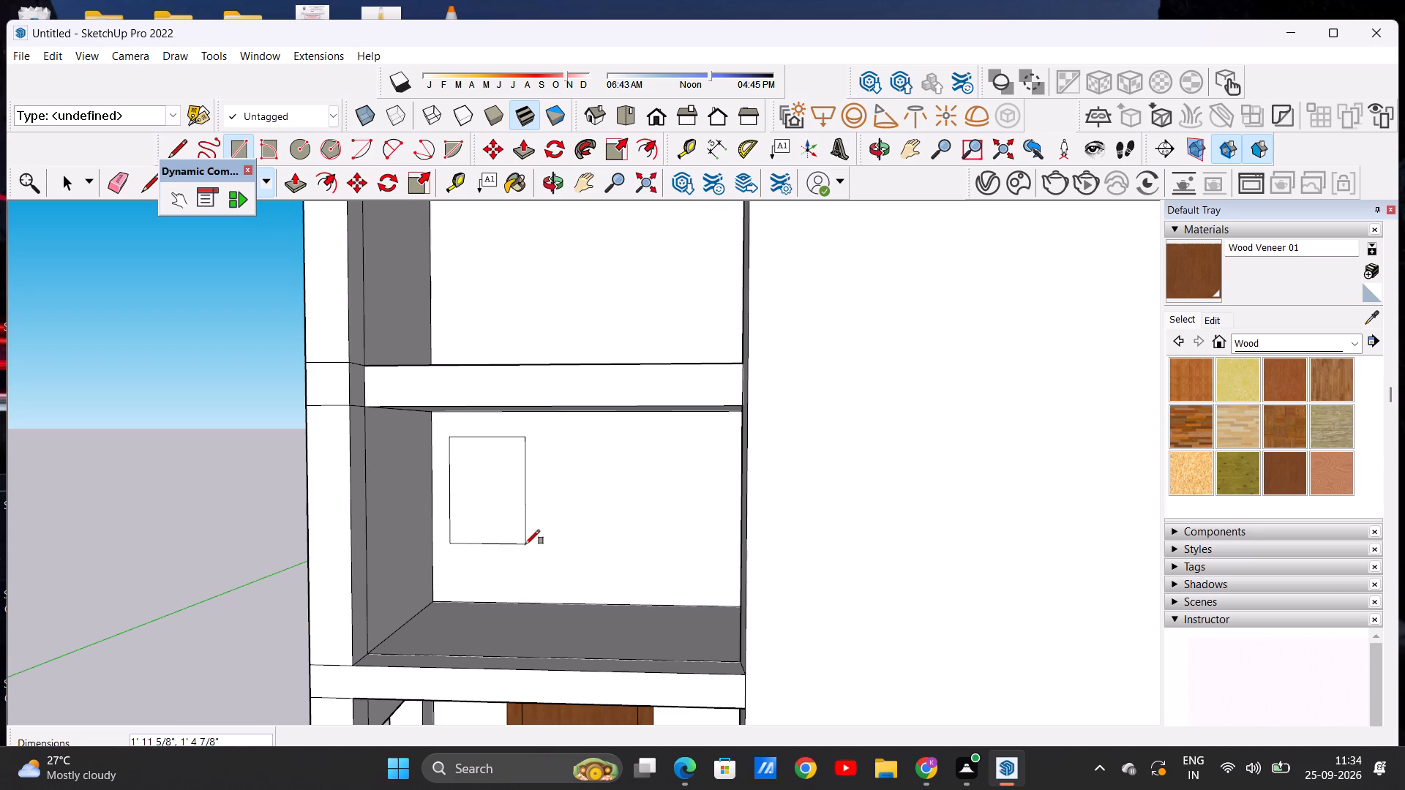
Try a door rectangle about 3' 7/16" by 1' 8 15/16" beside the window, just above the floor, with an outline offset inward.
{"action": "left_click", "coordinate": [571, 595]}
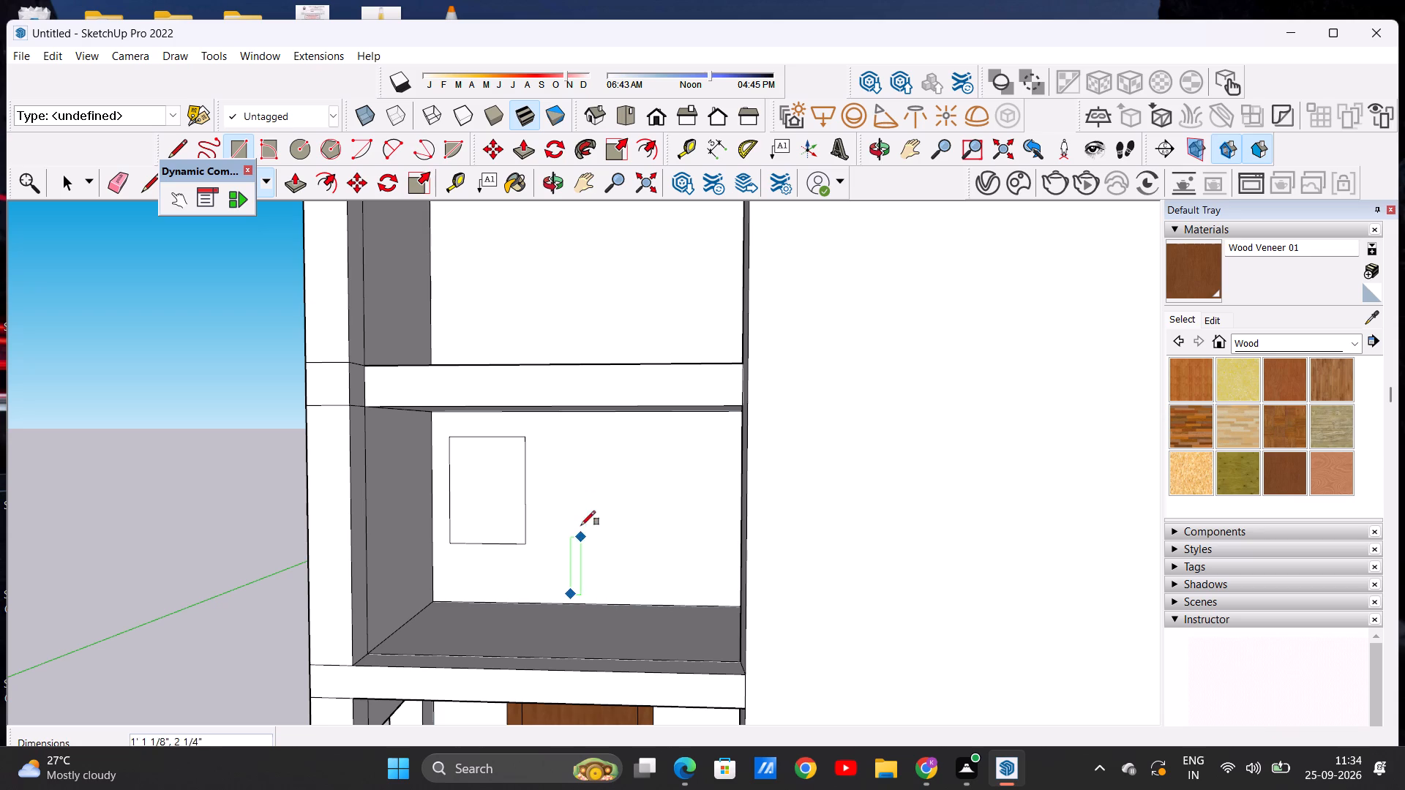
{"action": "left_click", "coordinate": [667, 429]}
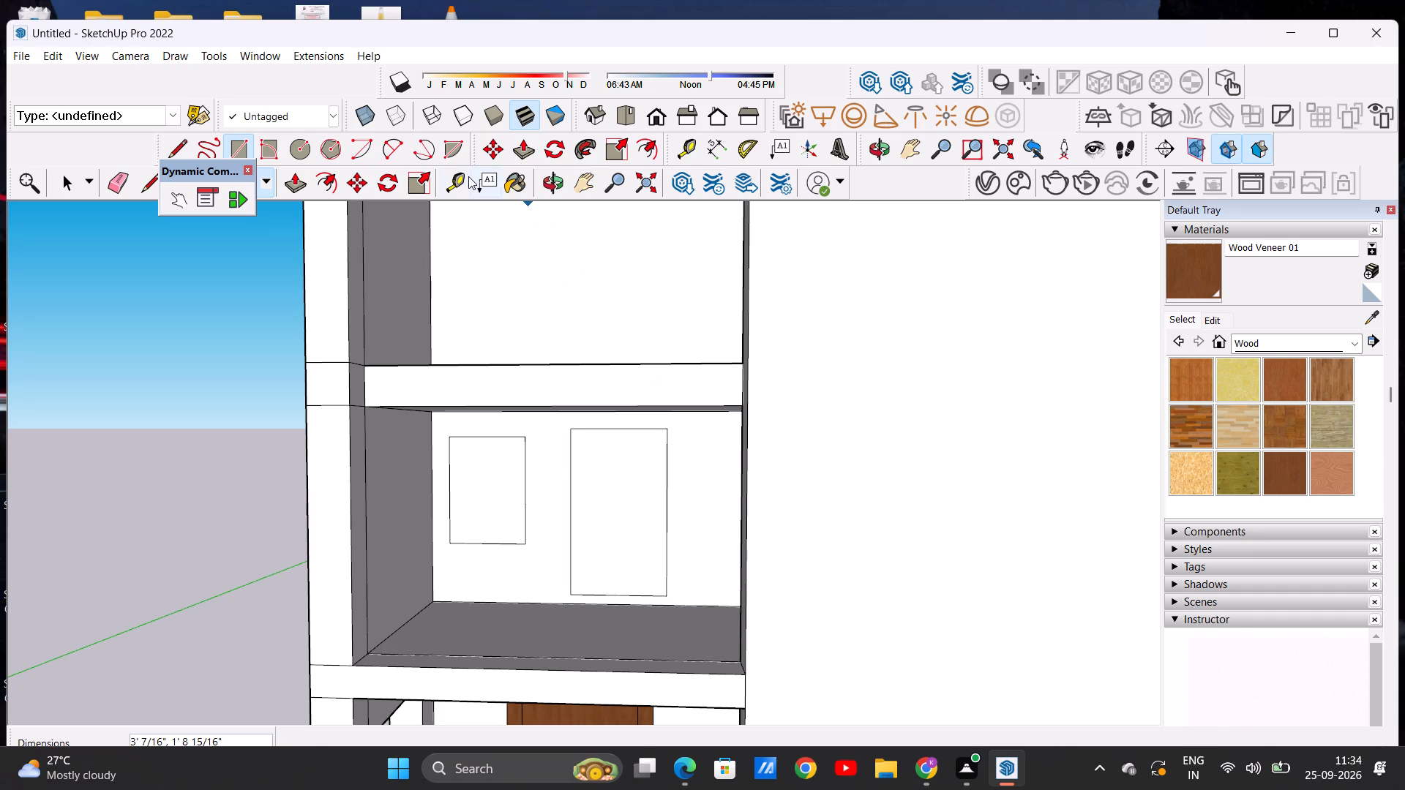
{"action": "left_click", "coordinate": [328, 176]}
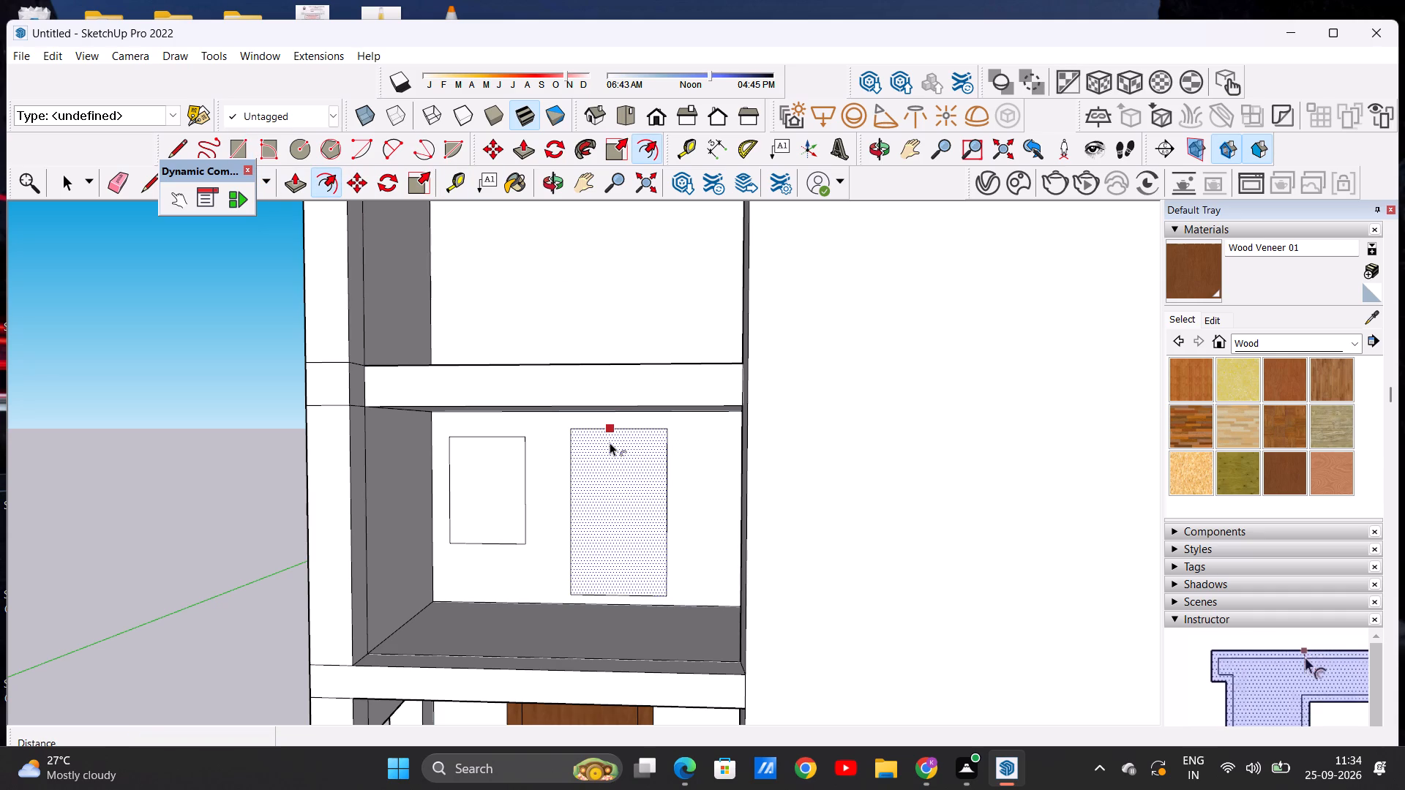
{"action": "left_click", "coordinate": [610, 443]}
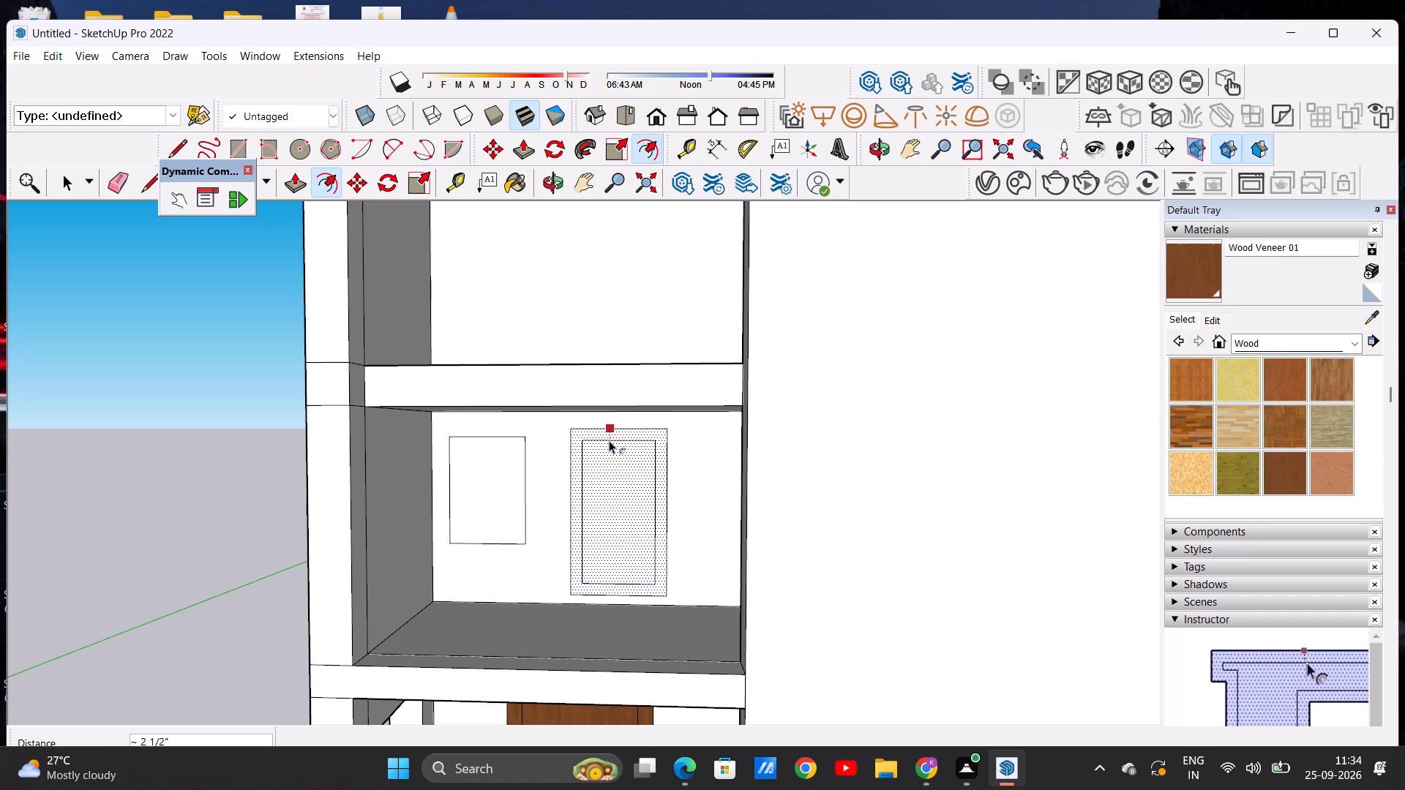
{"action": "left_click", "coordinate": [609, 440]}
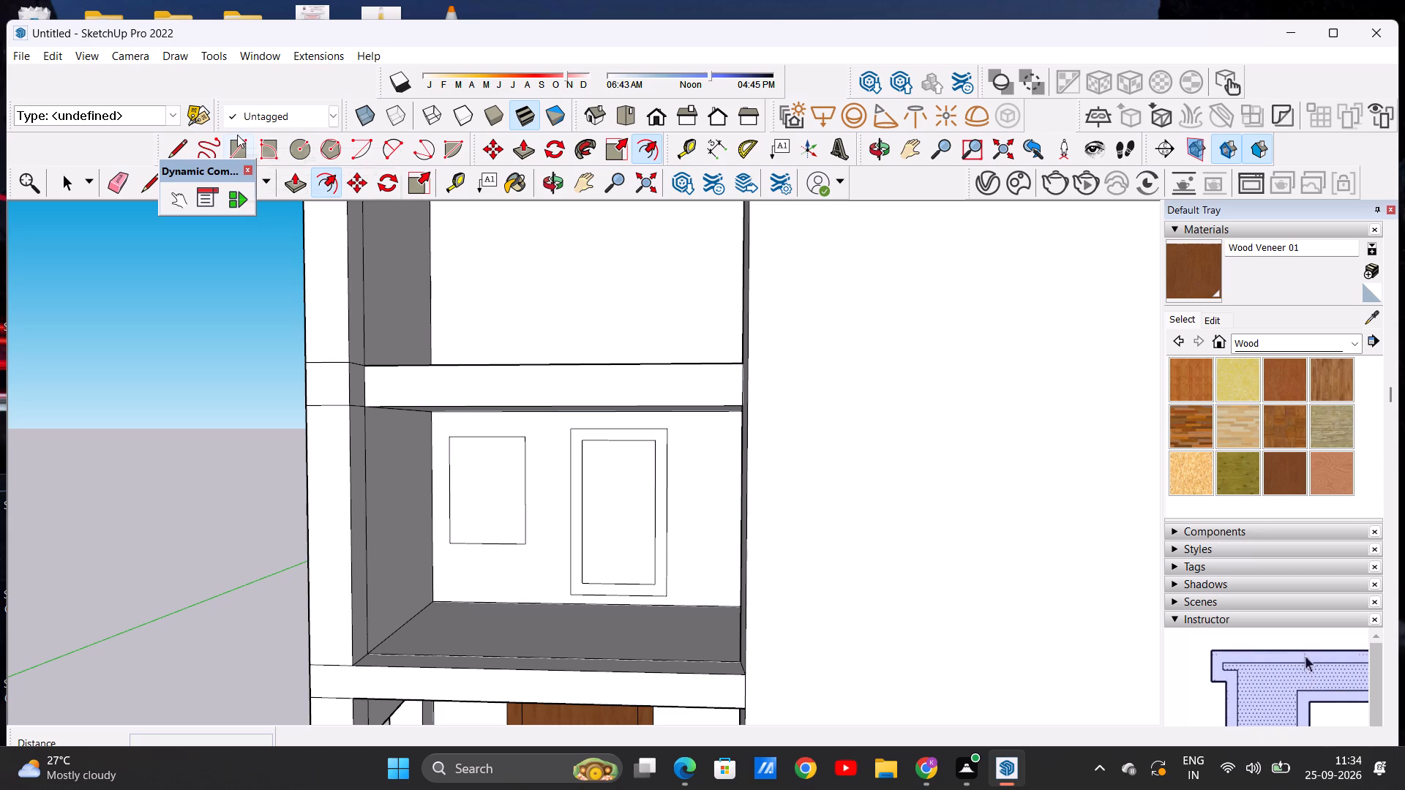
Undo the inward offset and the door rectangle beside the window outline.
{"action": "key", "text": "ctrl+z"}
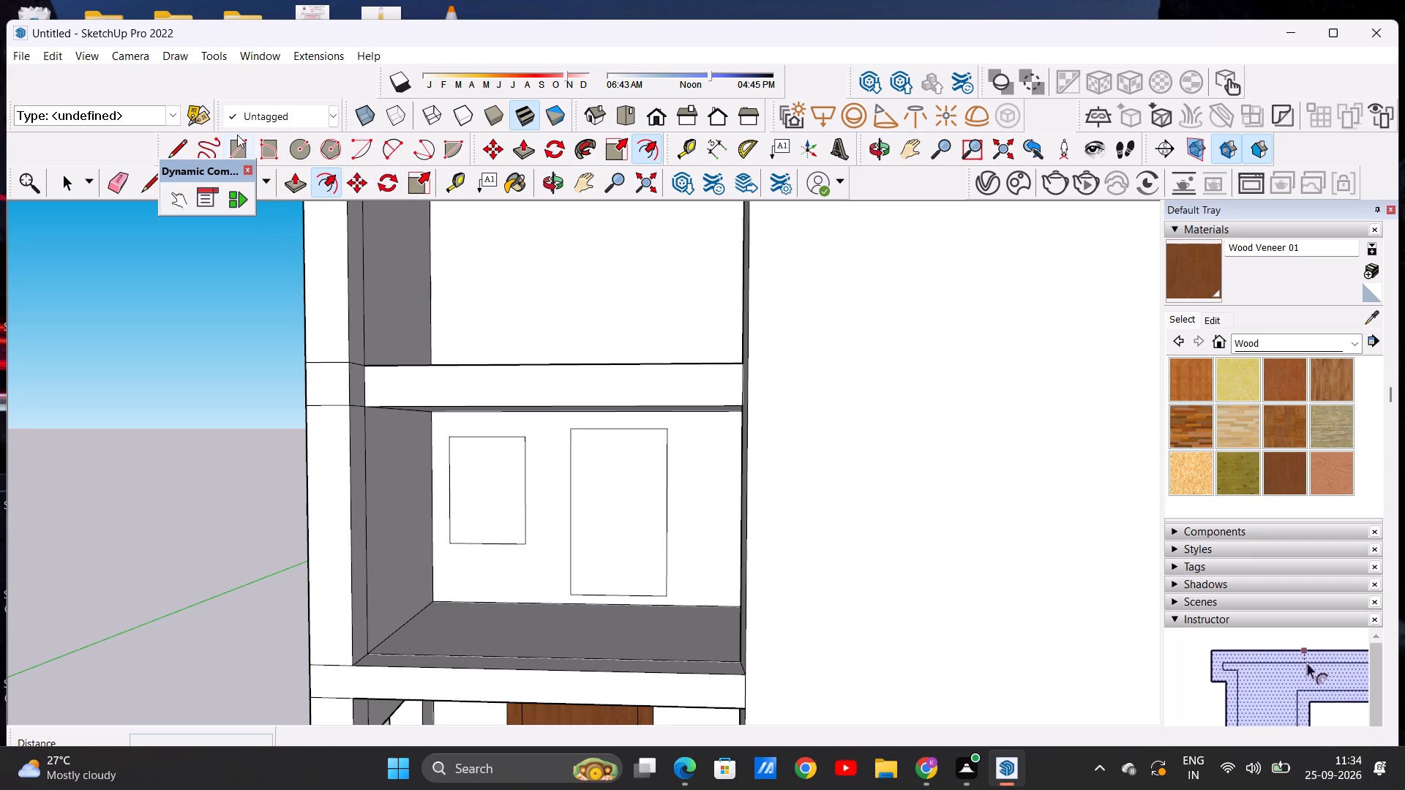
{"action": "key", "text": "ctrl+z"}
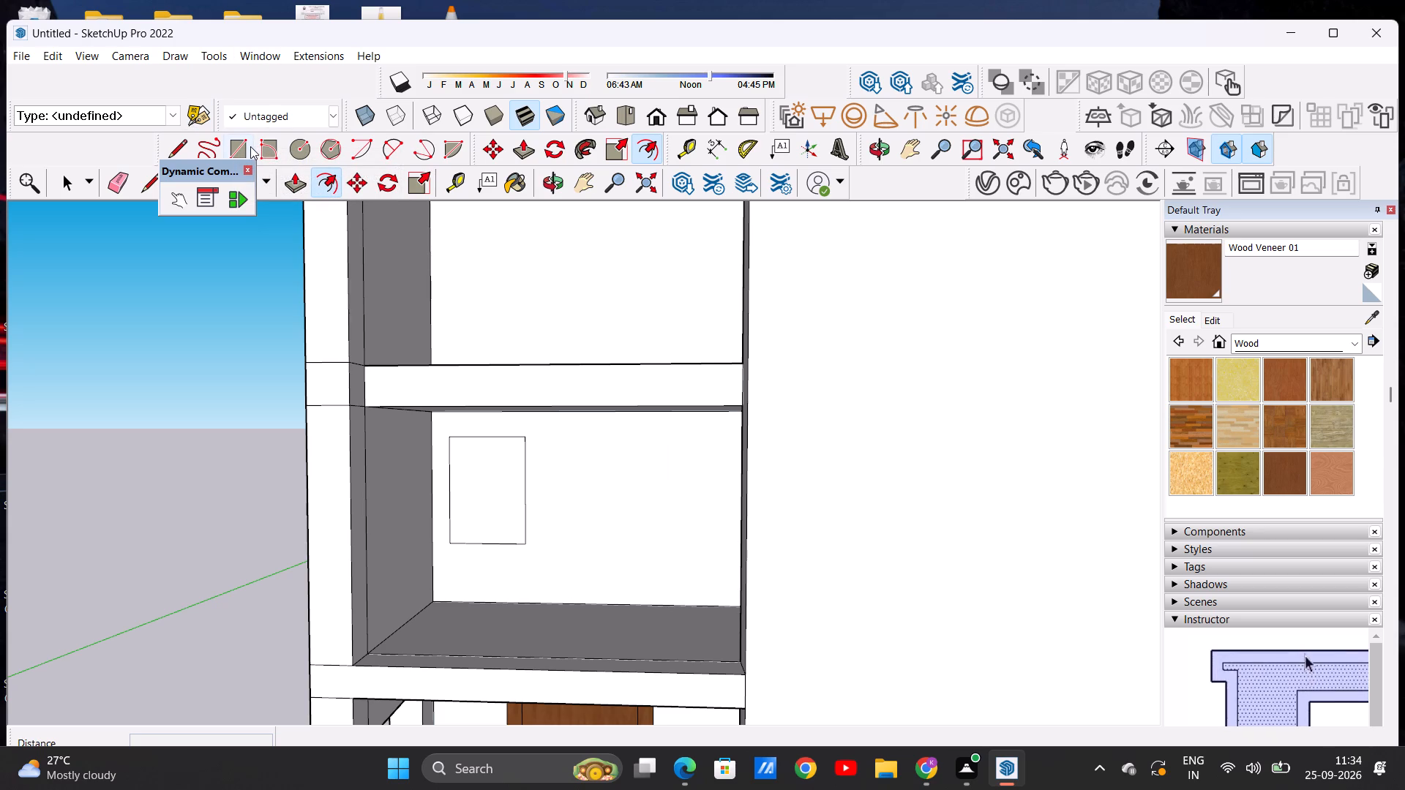
Draw a door rectangle about 1' 10 13/16" wide by 3' 2 5/16" high beside the window, starting on the floor edge.
{"action": "left_click", "coordinate": [250, 148]}
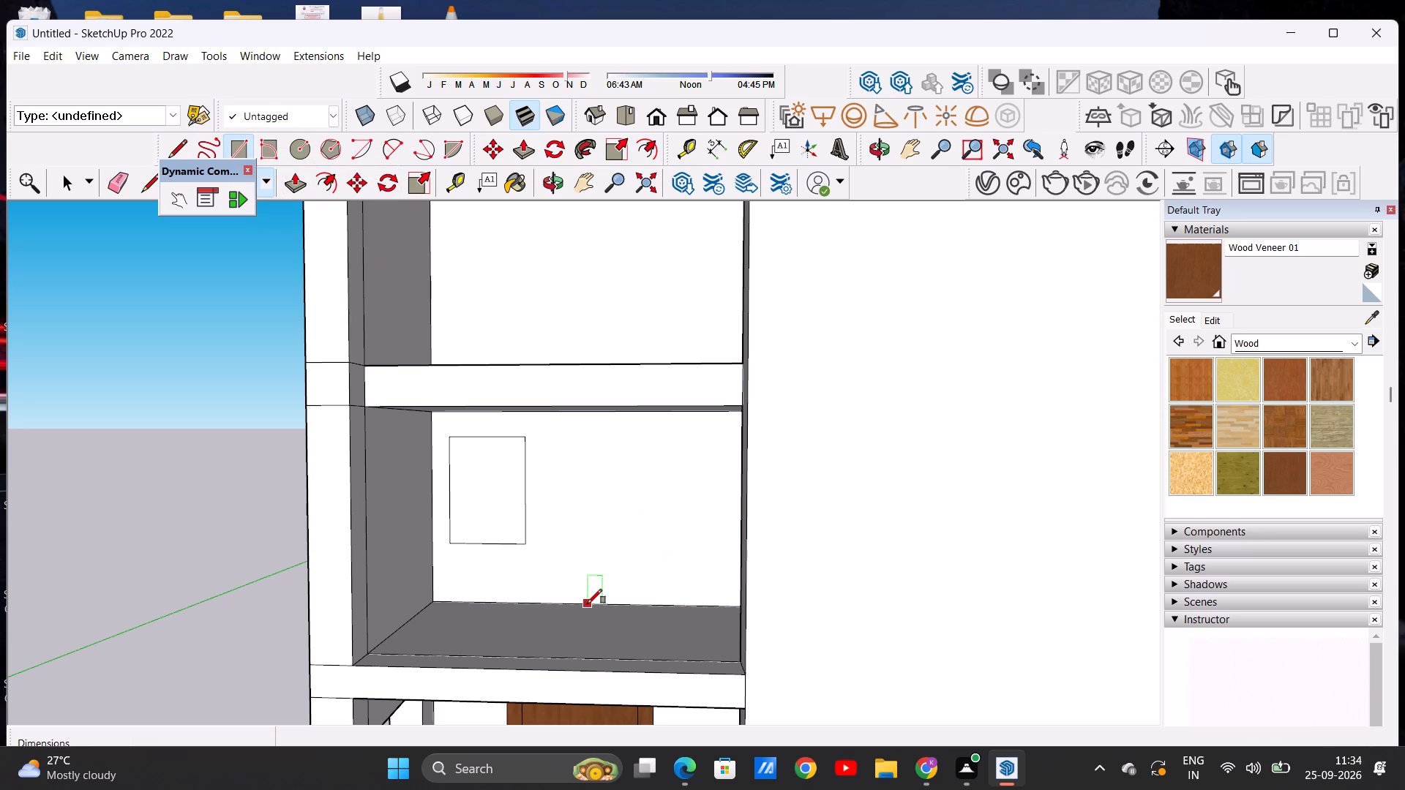
{"action": "left_click", "coordinate": [578, 603]}
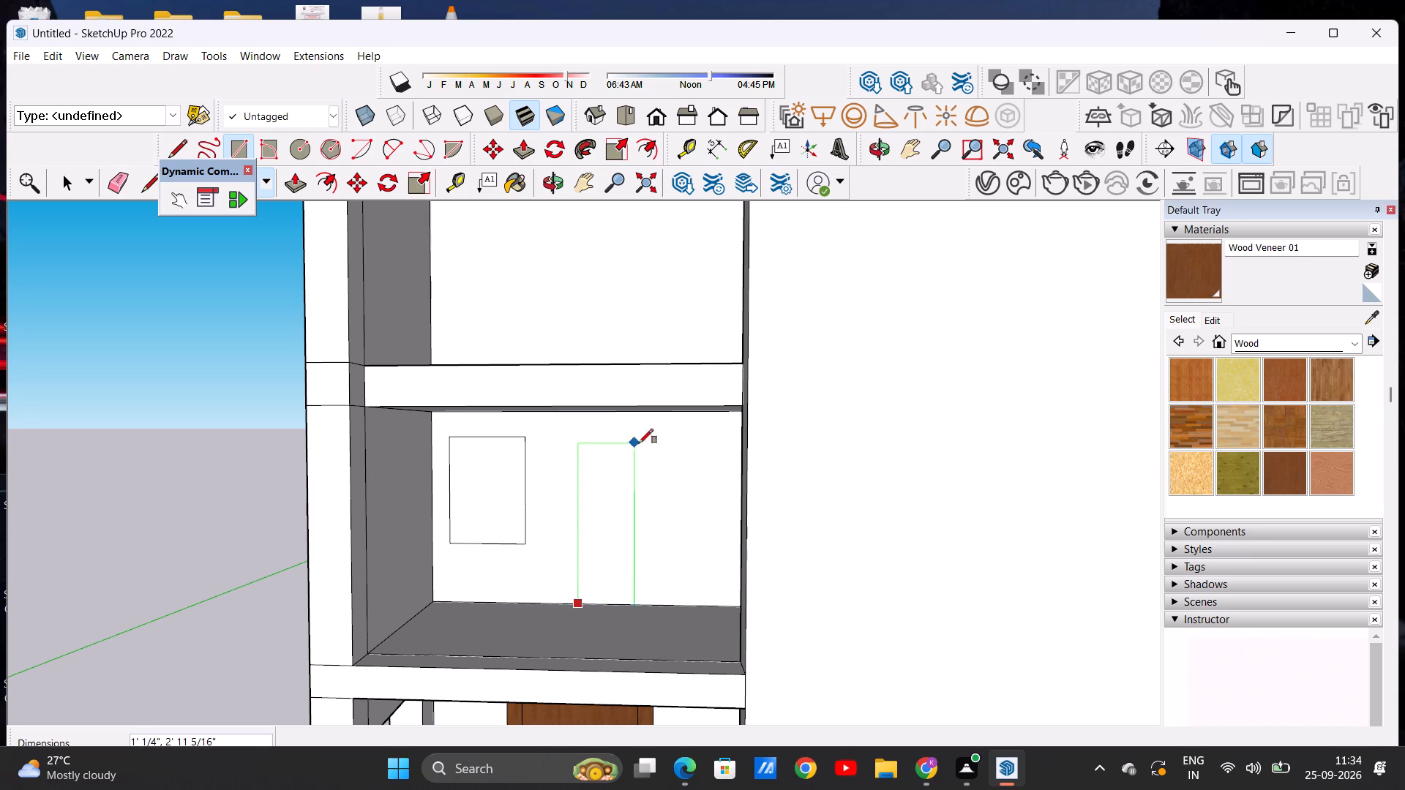
{"action": "left_click", "coordinate": [683, 429]}
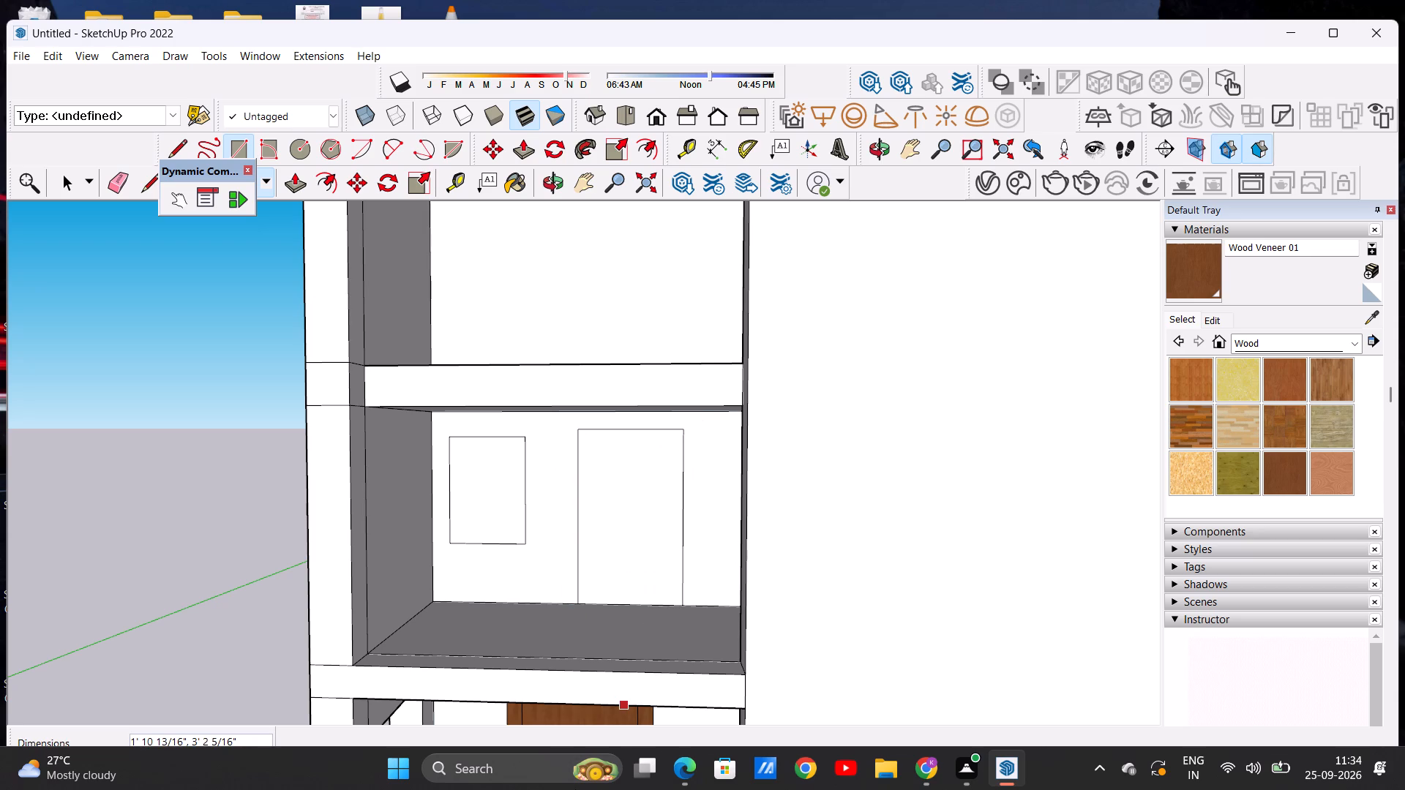
Offset the middle-level door outline inward about 3 3/16" to form its frame.
{"action": "left_click", "coordinate": [340, 192]}
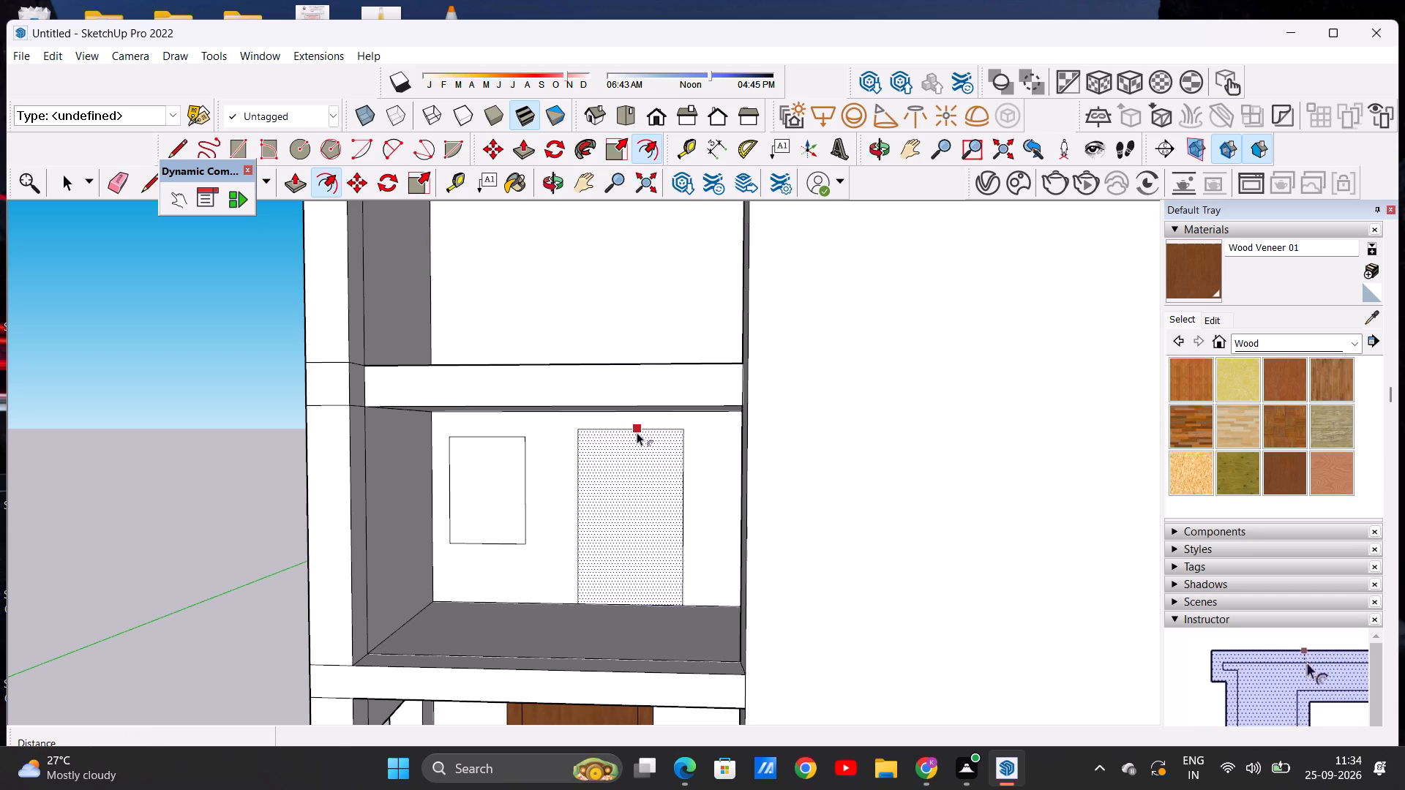
{"action": "left_click", "coordinate": [637, 432]}
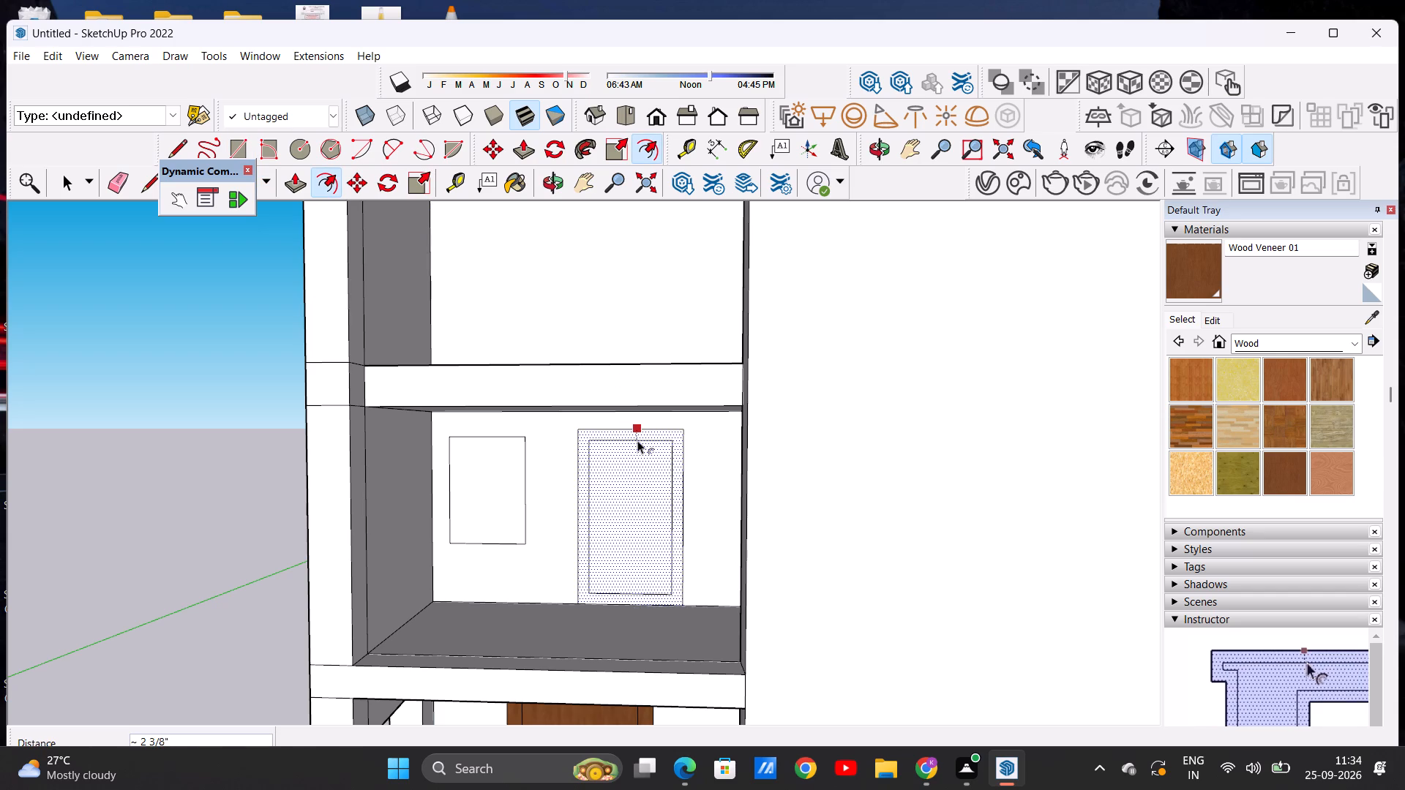
{"action": "left_click", "coordinate": [639, 444]}
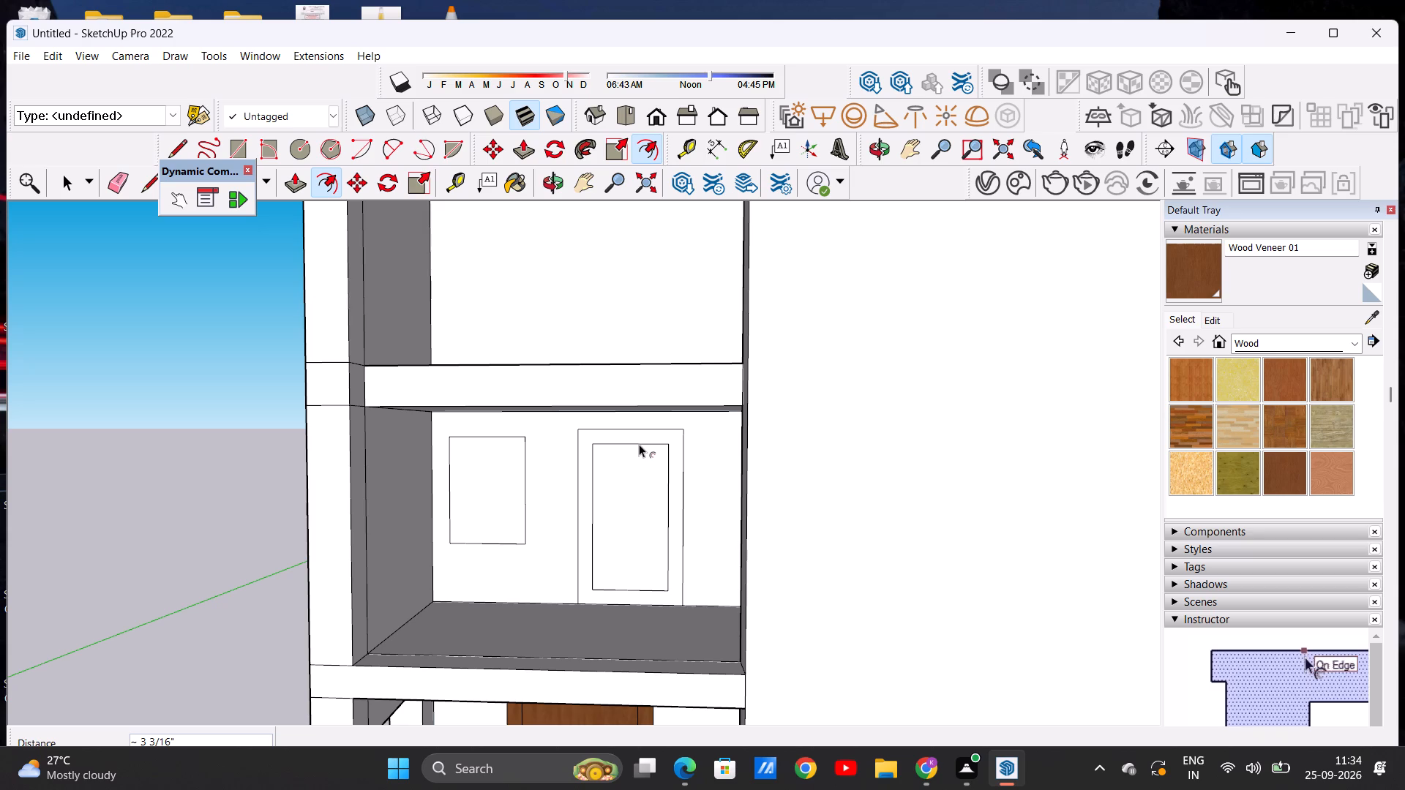
Offset the middle-level window outline inward about 1 1/4" to form its frame.
{"action": "scroll", "coordinate": [663, 513], "scroll_direction": "up", "scroll_amount": 3}
{"action": "key", "text": "space"}
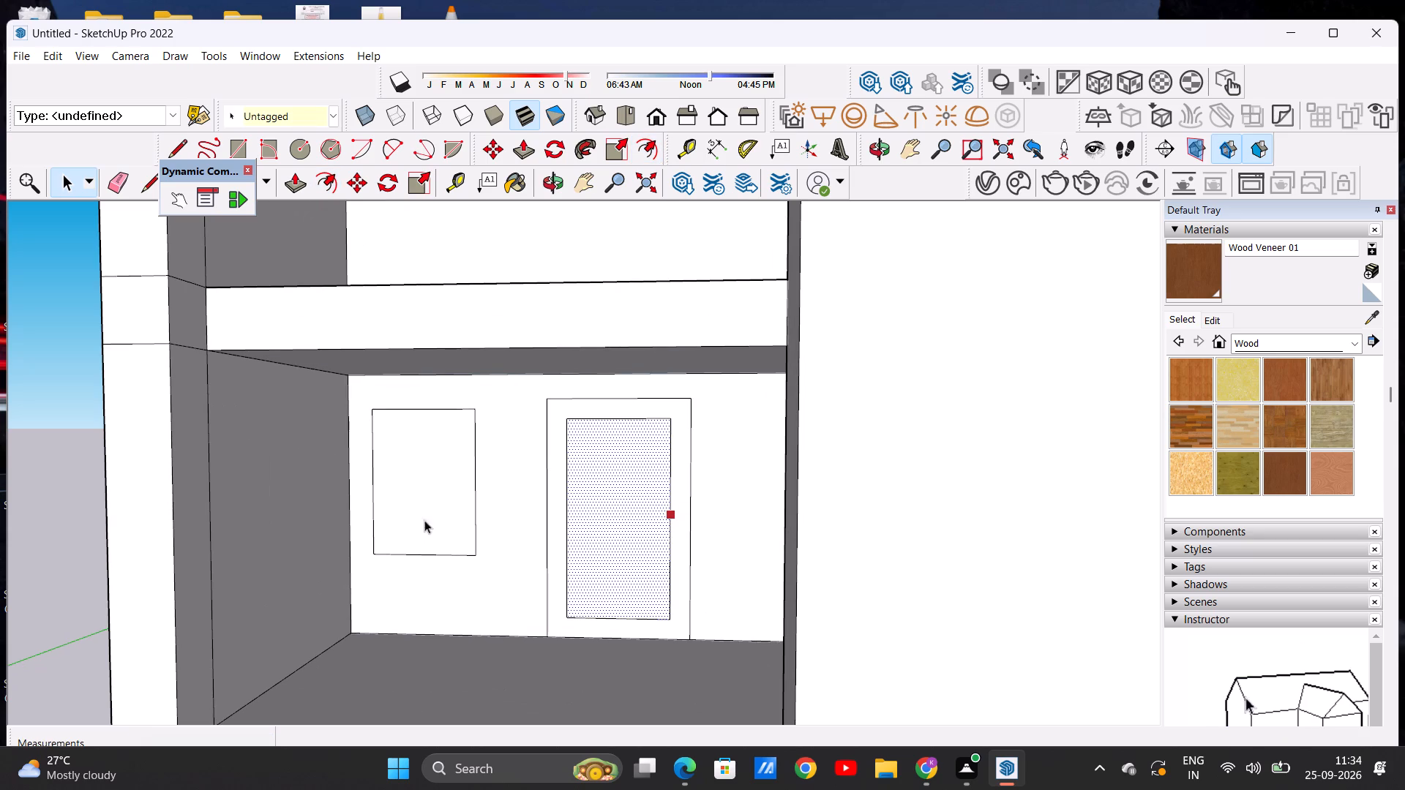
{"action": "left_click", "coordinate": [29, 533]}
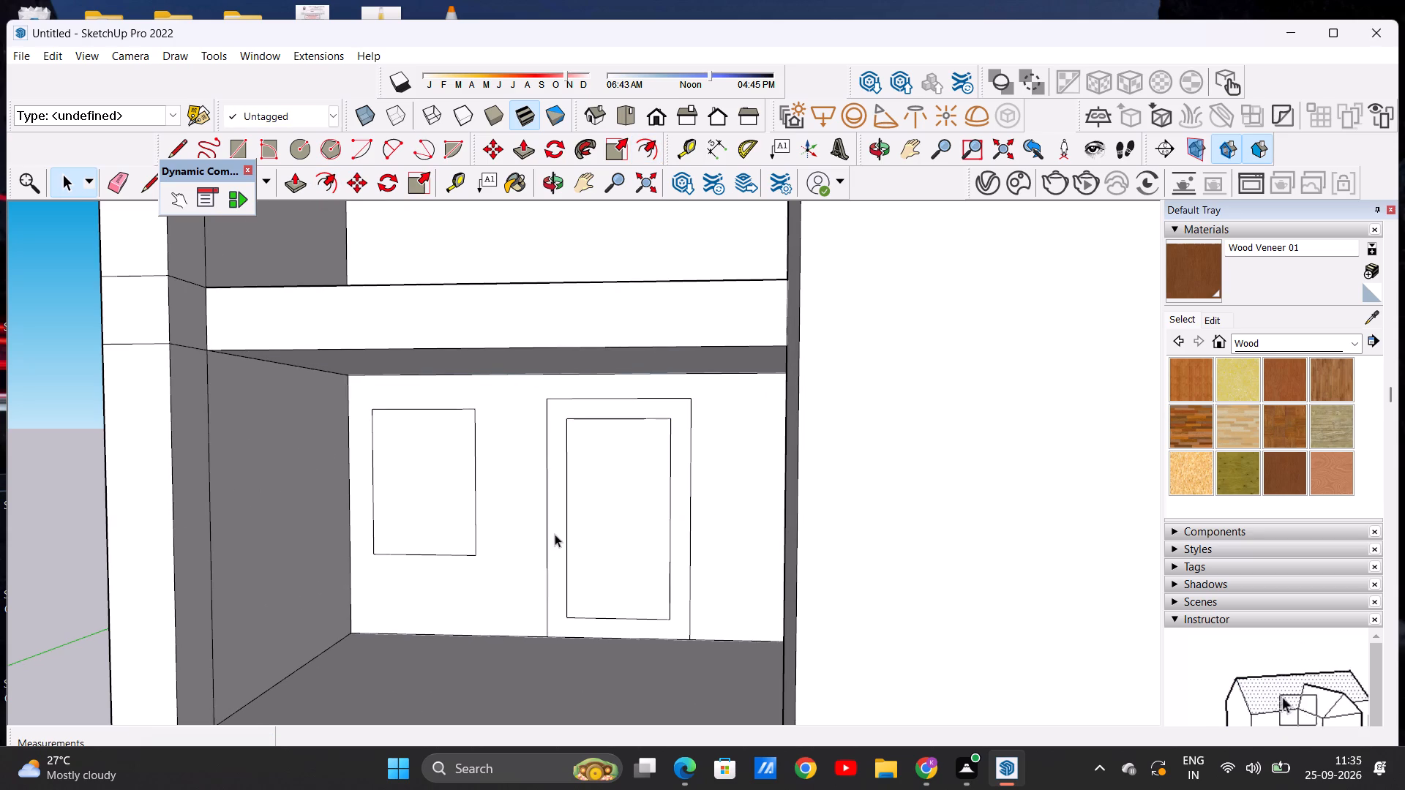
{"action": "scroll", "coordinate": [555, 528], "scroll_direction": "down", "scroll_amount": 2}
{"action": "scroll", "coordinate": [696, 497], "scroll_direction": "up", "scroll_amount": 2}
{"action": "scroll", "coordinate": [555, 478], "scroll_direction": "down", "scroll_amount": 3}
{"action": "scroll", "coordinate": [440, 456], "scroll_direction": "up", "scroll_amount": 4}
{"action": "left_click", "coordinate": [328, 181]}
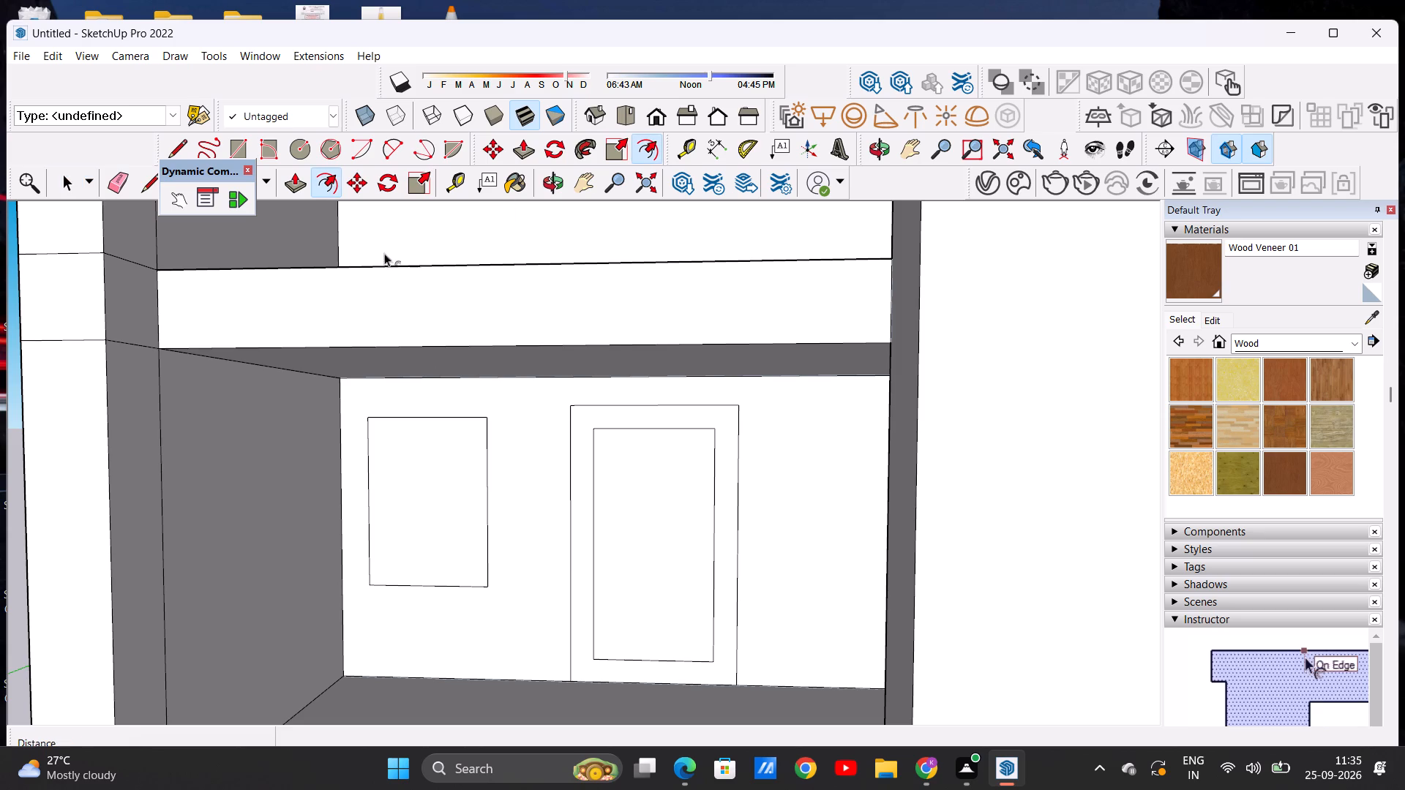
{"action": "left_click", "coordinate": [436, 423]}
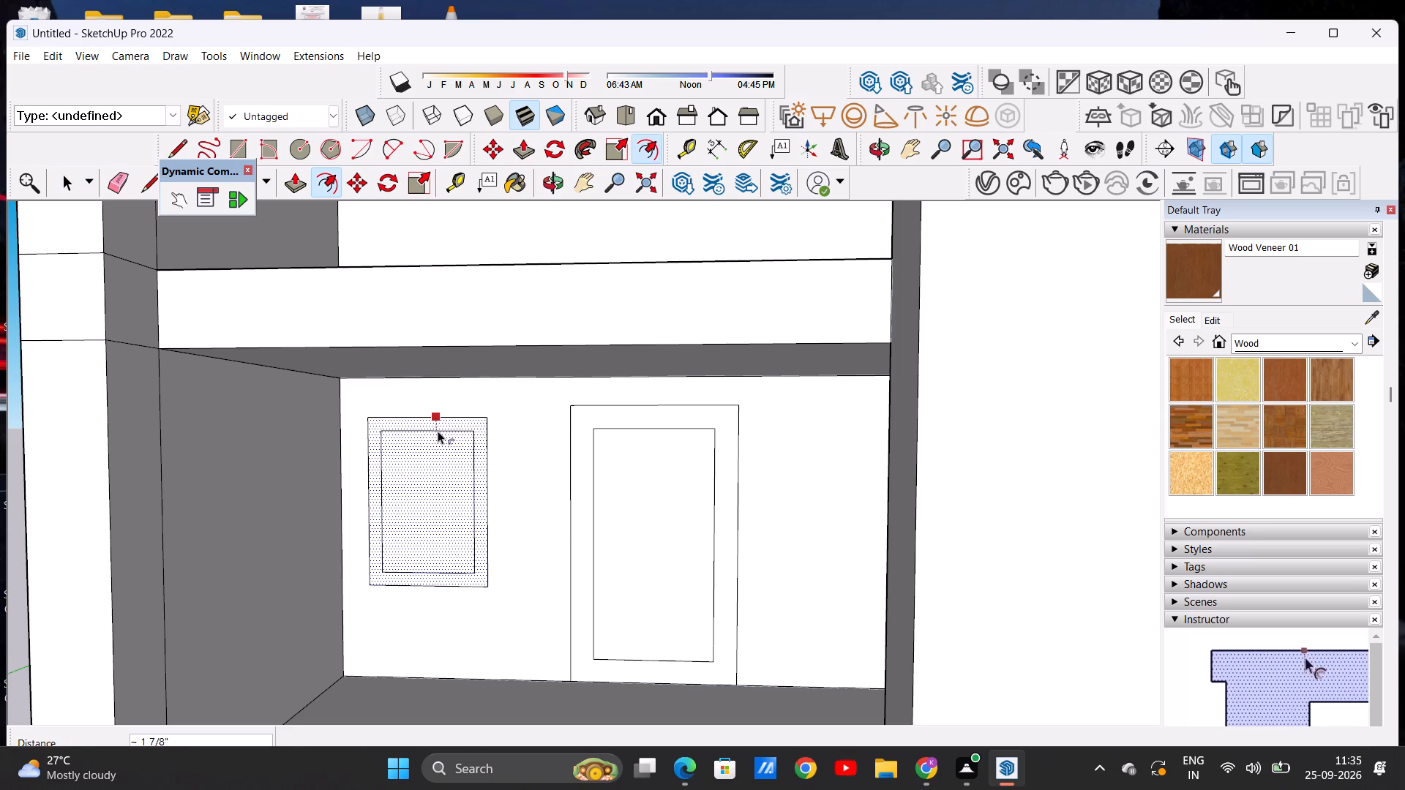
{"action": "left_click", "coordinate": [438, 426]}
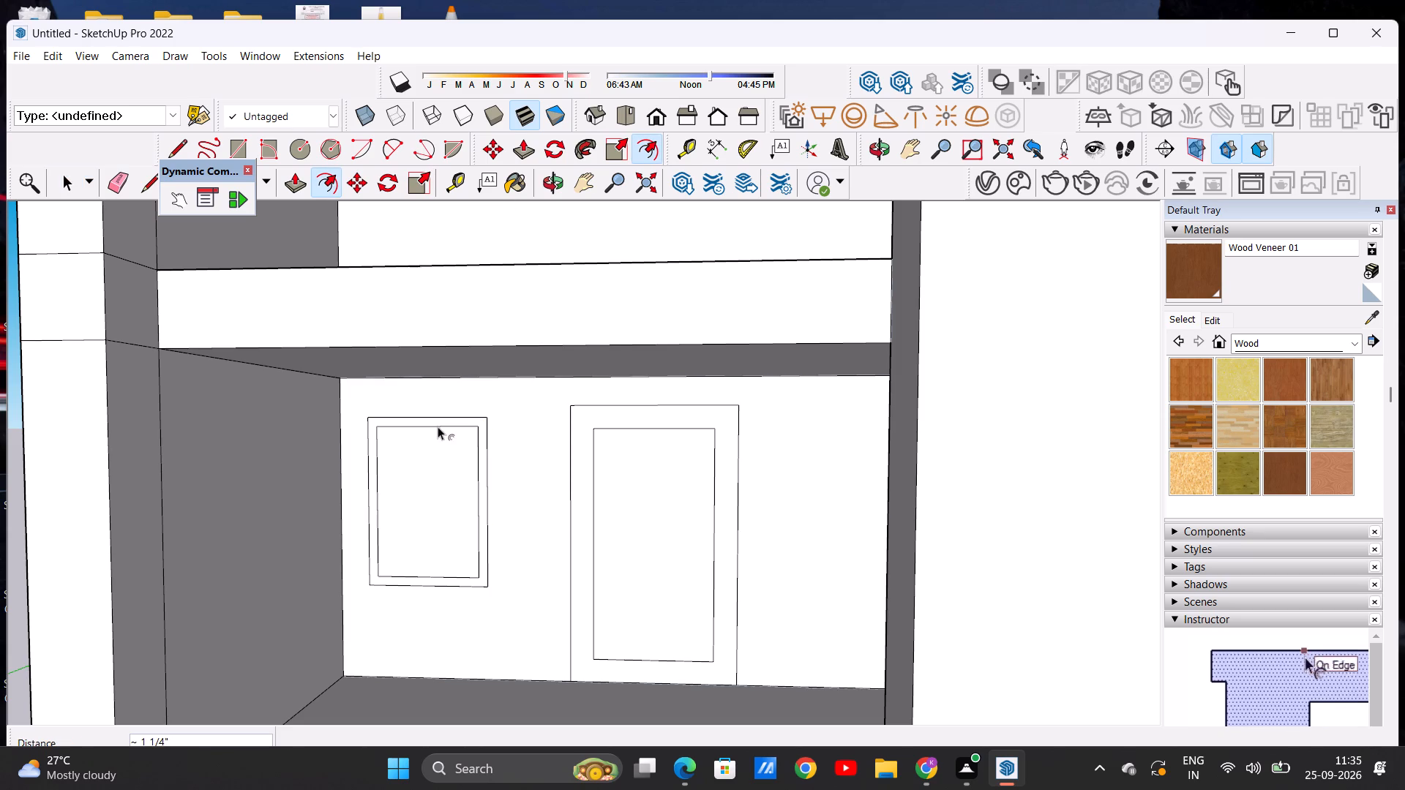
Draw a narrow central mullion in the middle-level window with two full-height vertical lines about 3/4" apart, starting from the midpoint.
{"action": "left_click", "coordinate": [187, 146]}
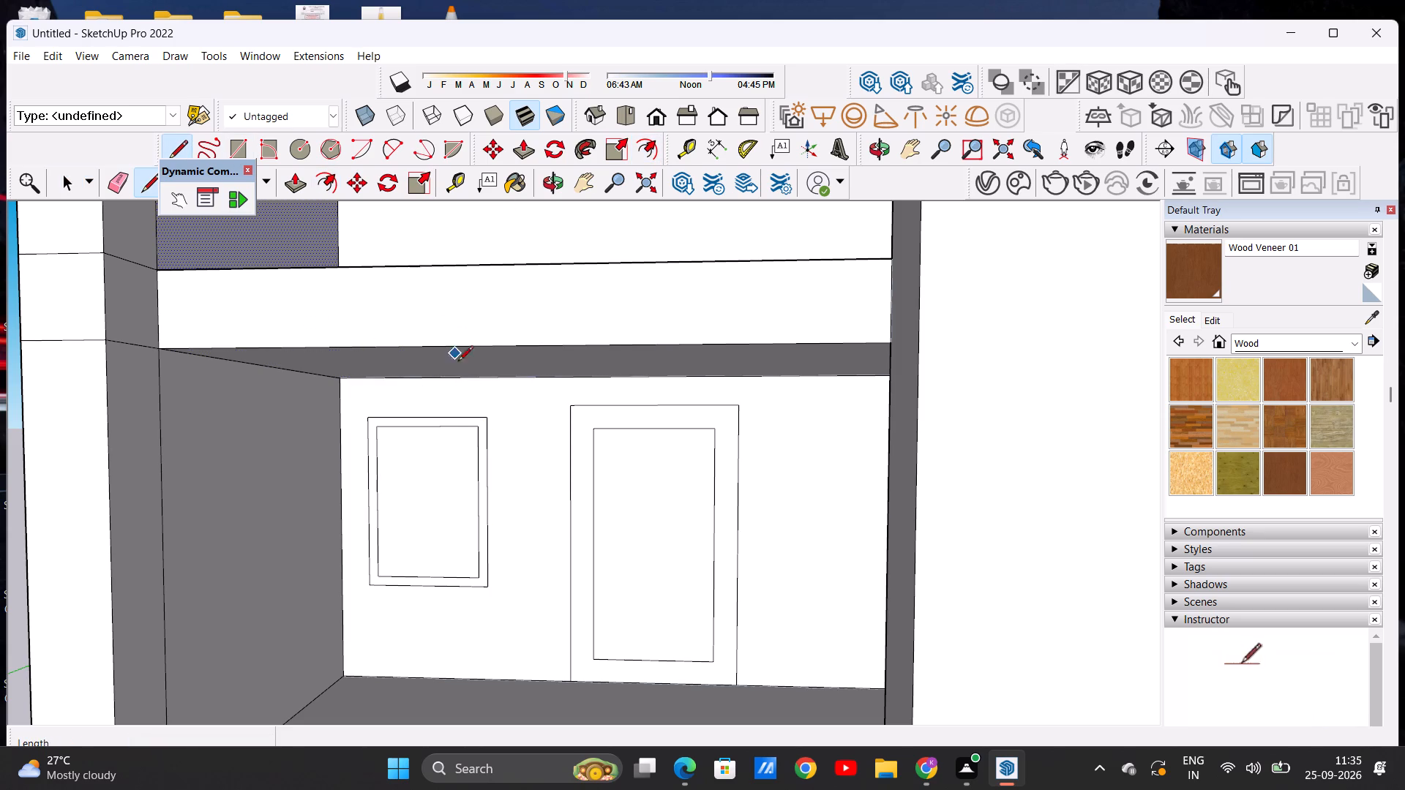
{"action": "left_click", "coordinate": [428, 426]}
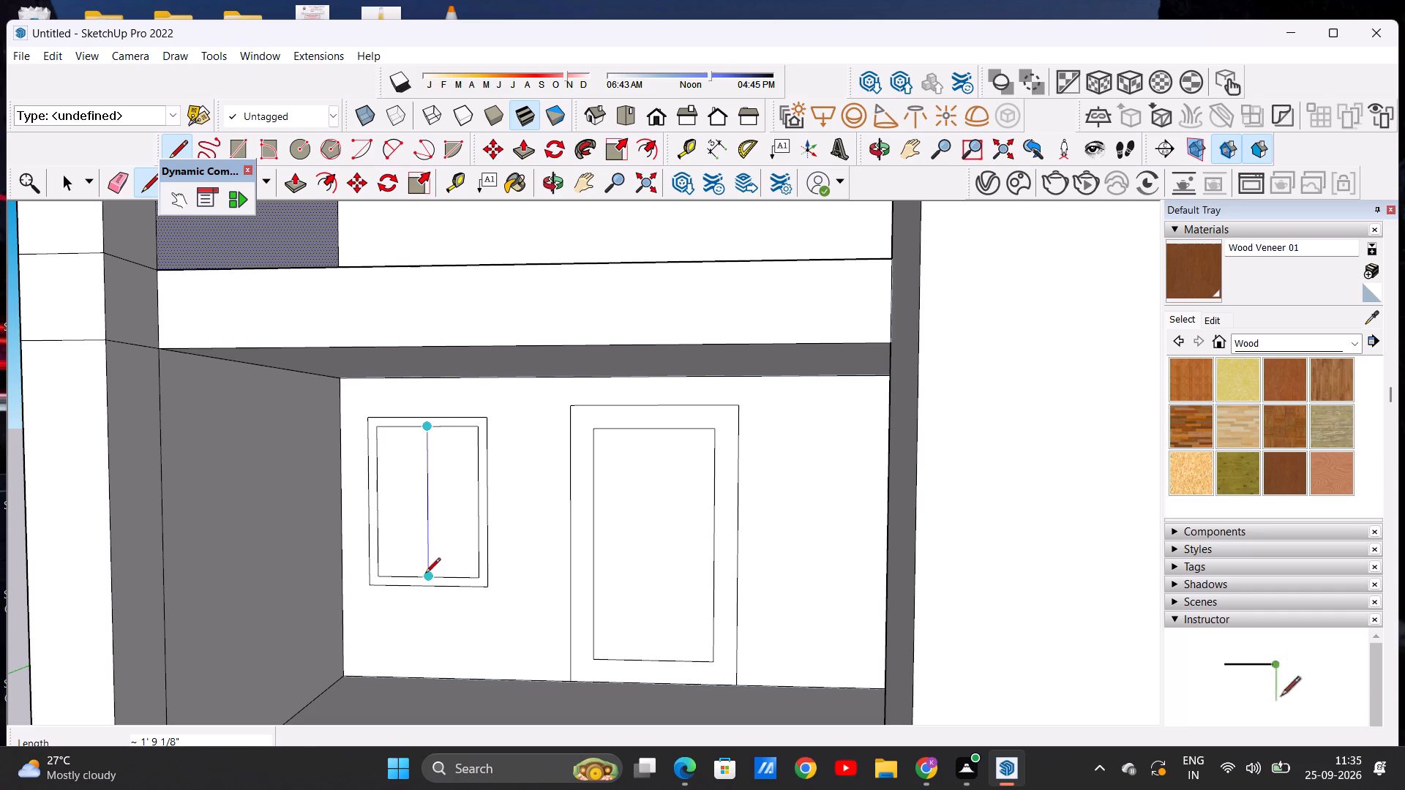
{"action": "left_click", "coordinate": [425, 574]}
{"action": "scroll", "coordinate": [417, 430], "scroll_direction": "up", "scroll_amount": 8}
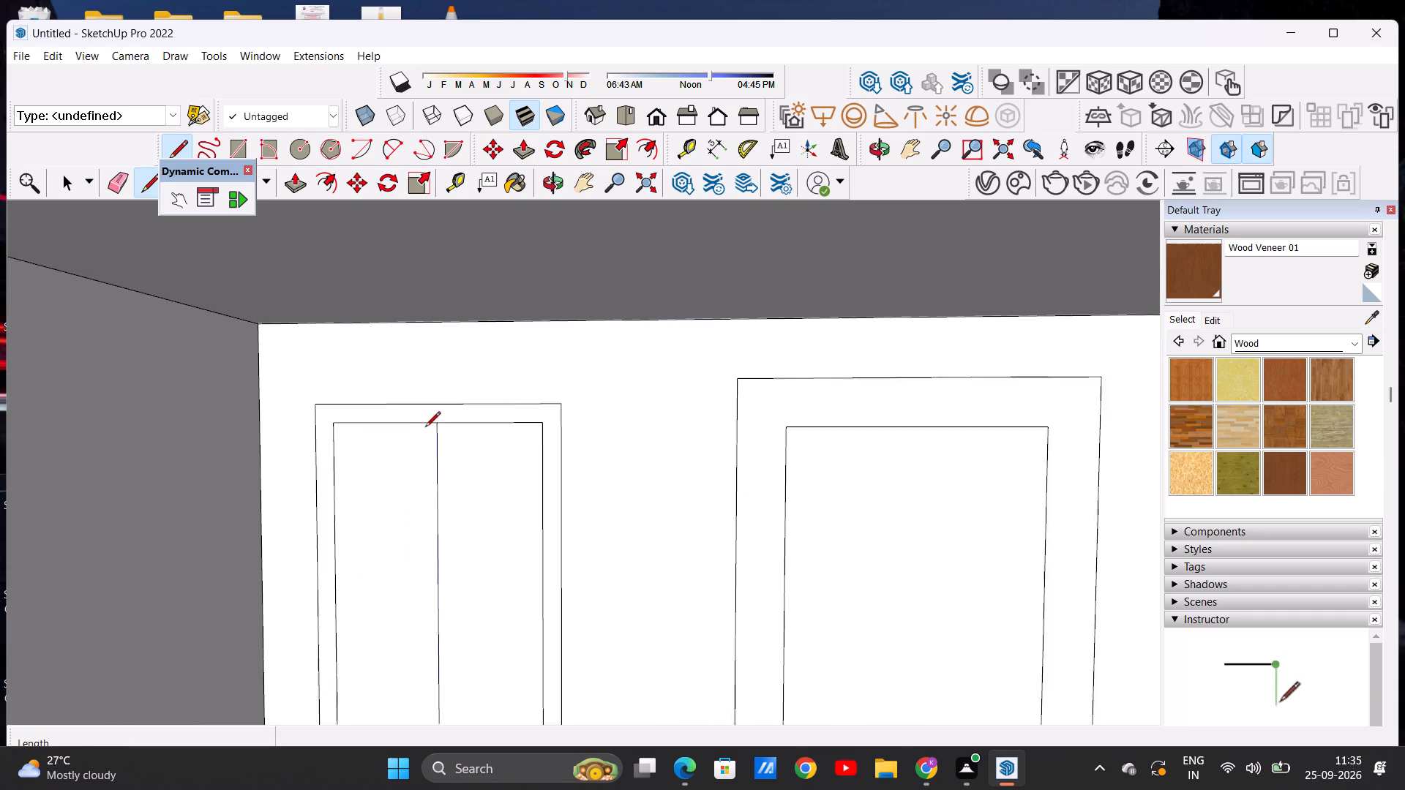
{"action": "scroll", "coordinate": [425, 428], "scroll_direction": "up", "scroll_amount": 1}
{"action": "left_click", "coordinate": [438, 420]}
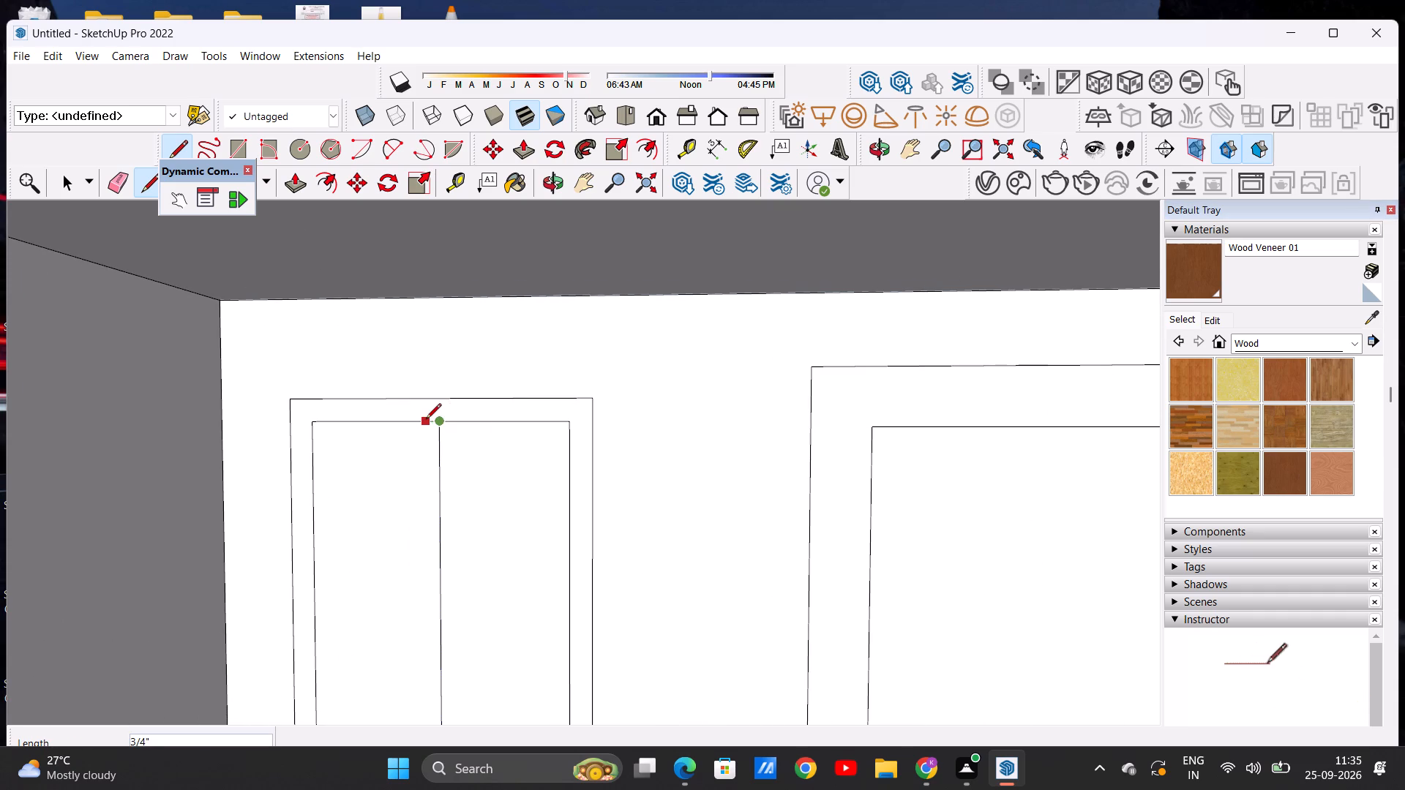
{"action": "left_click", "coordinate": [426, 420]}
{"action": "scroll", "coordinate": [432, 476], "scroll_direction": "down", "scroll_amount": 5}
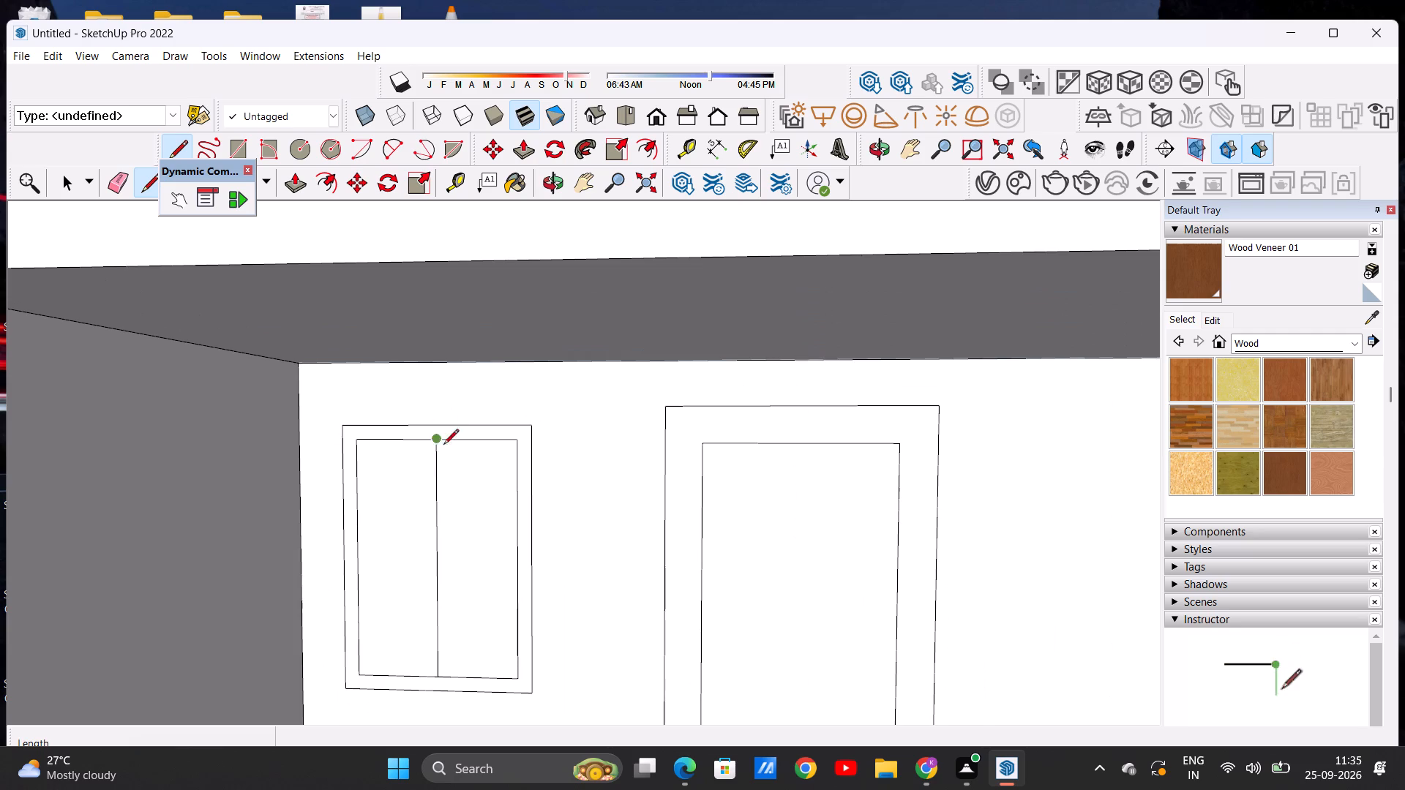
{"action": "left_click", "coordinate": [422, 675]}
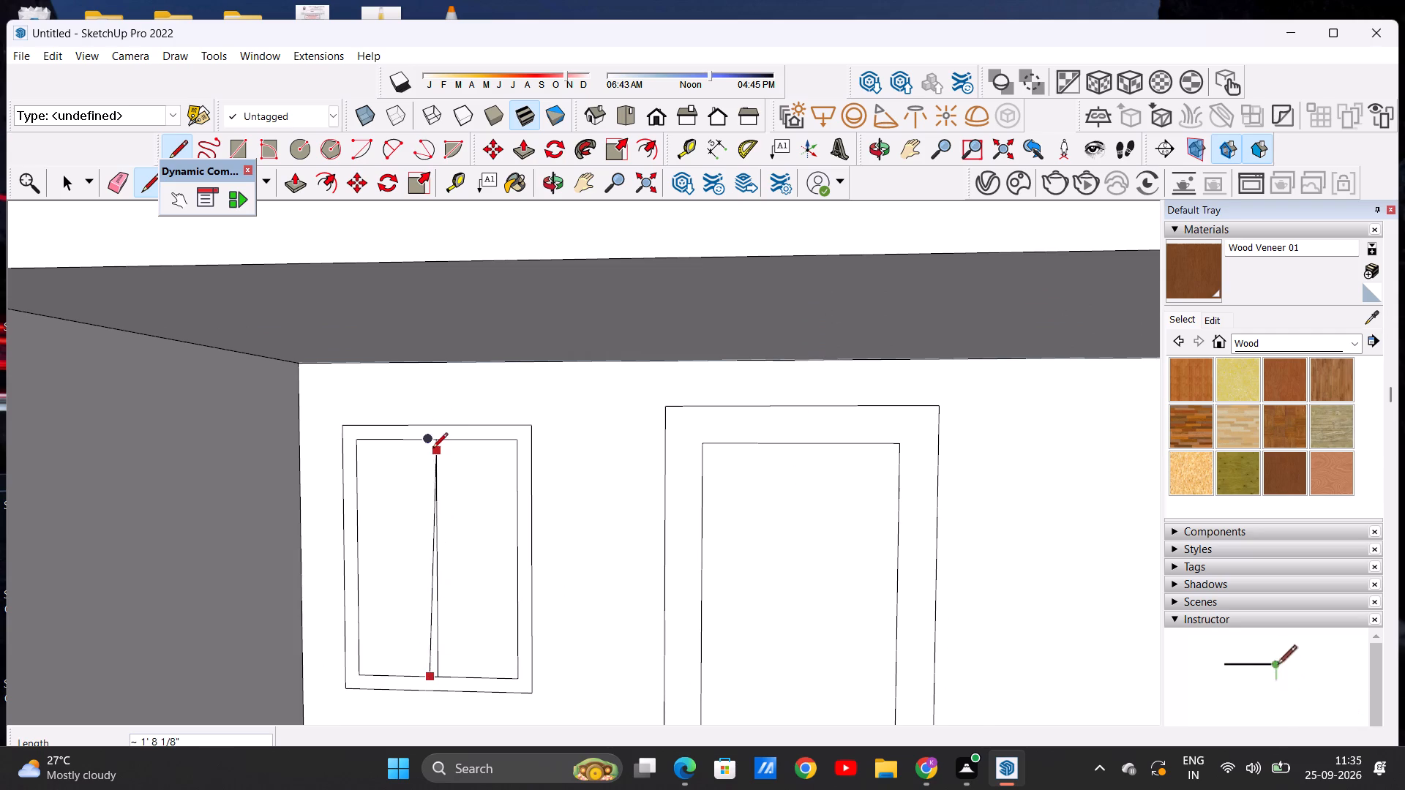
{"action": "left_click", "coordinate": [424, 440]}
{"action": "key", "text": "space"}
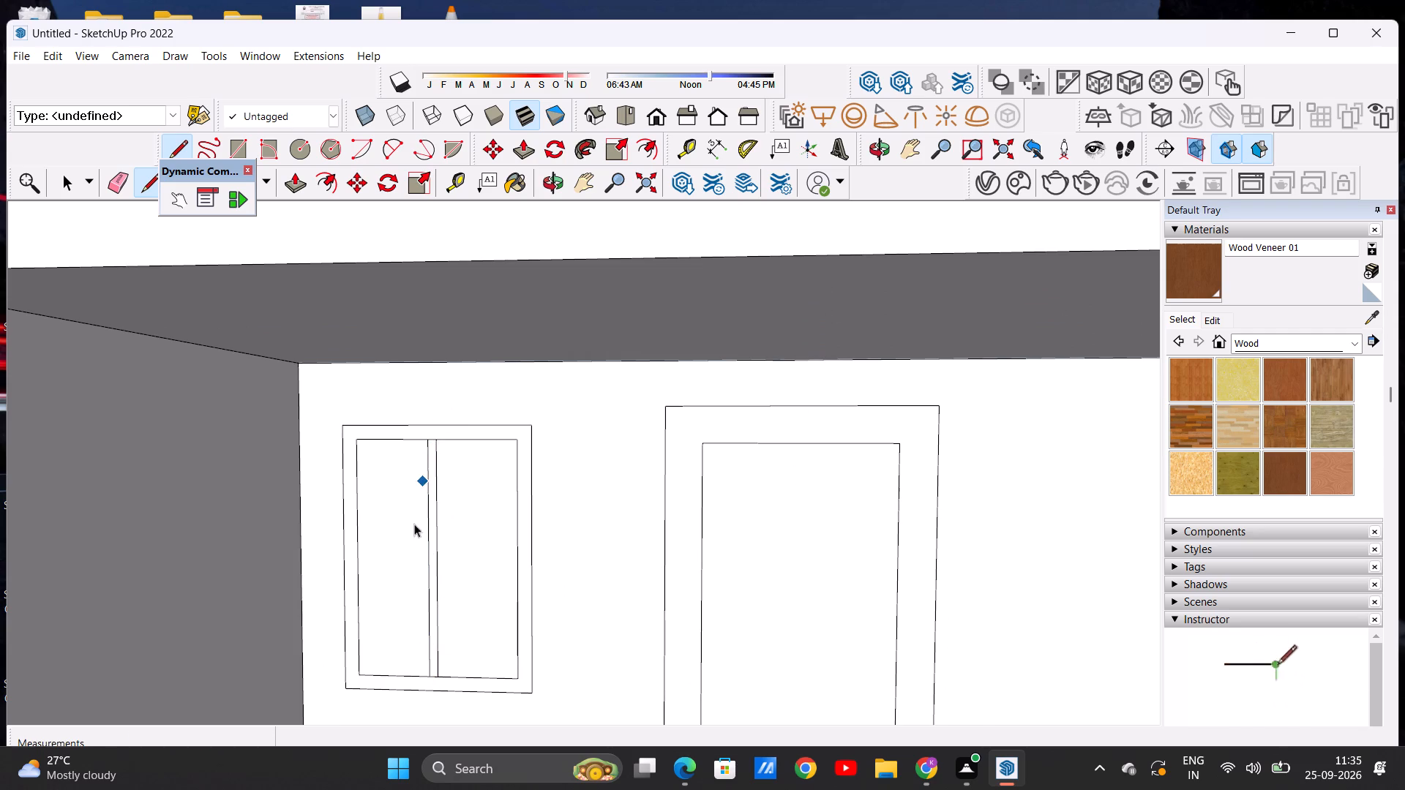
Draw a handle rectangle about 8 7/16" high by 1 5/8" wide on the middle-level door panel, near its window-side edge.
{"action": "scroll", "coordinate": [443, 497], "scroll_direction": "down", "scroll_amount": 11}
{"action": "scroll", "coordinate": [607, 505], "scroll_direction": "up", "scroll_amount": 2}
{"action": "scroll", "coordinate": [572, 495], "scroll_direction": "down", "scroll_amount": 3}
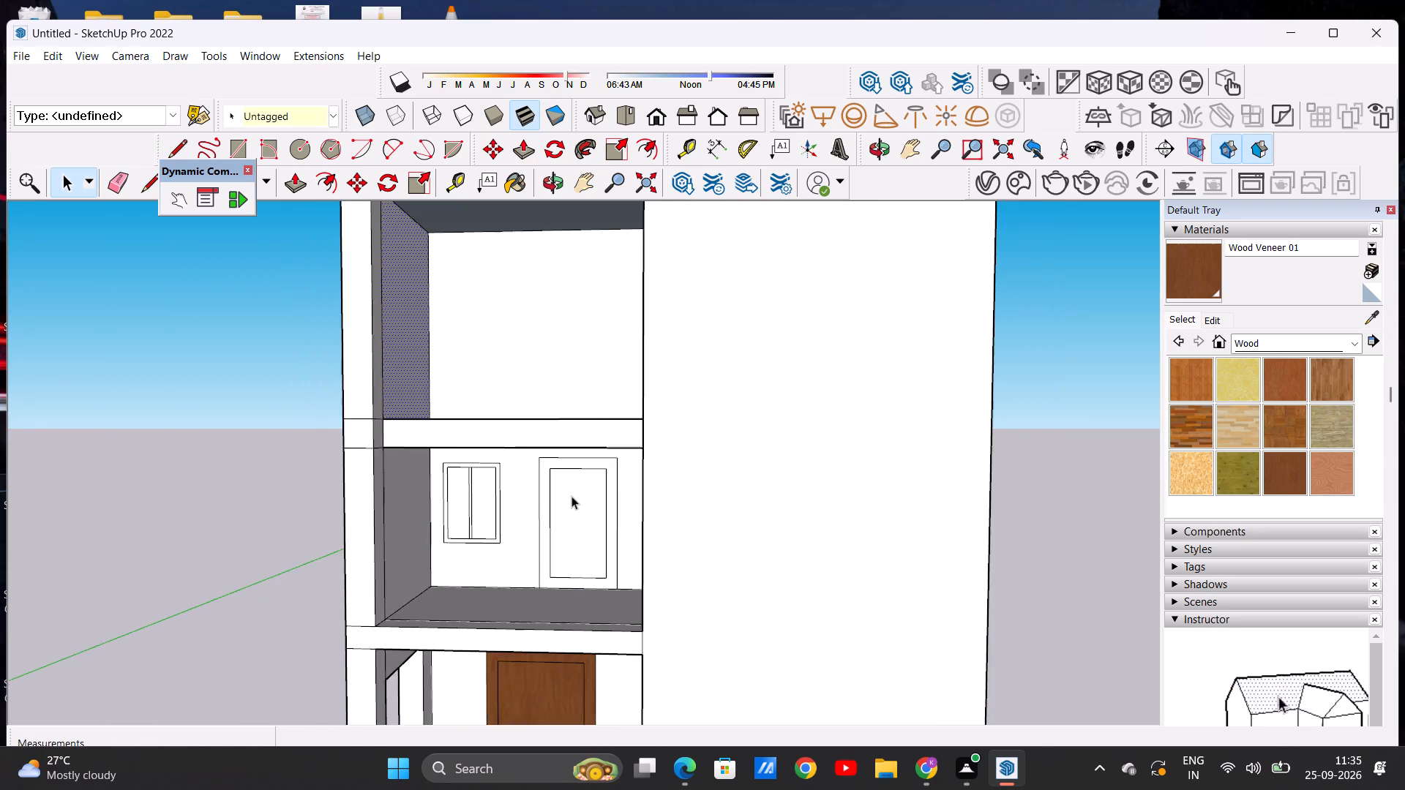
{"action": "scroll", "coordinate": [572, 496], "scroll_direction": "down", "scroll_amount": 7}
{"action": "scroll", "coordinate": [584, 503], "scroll_direction": "up", "scroll_amount": 3}
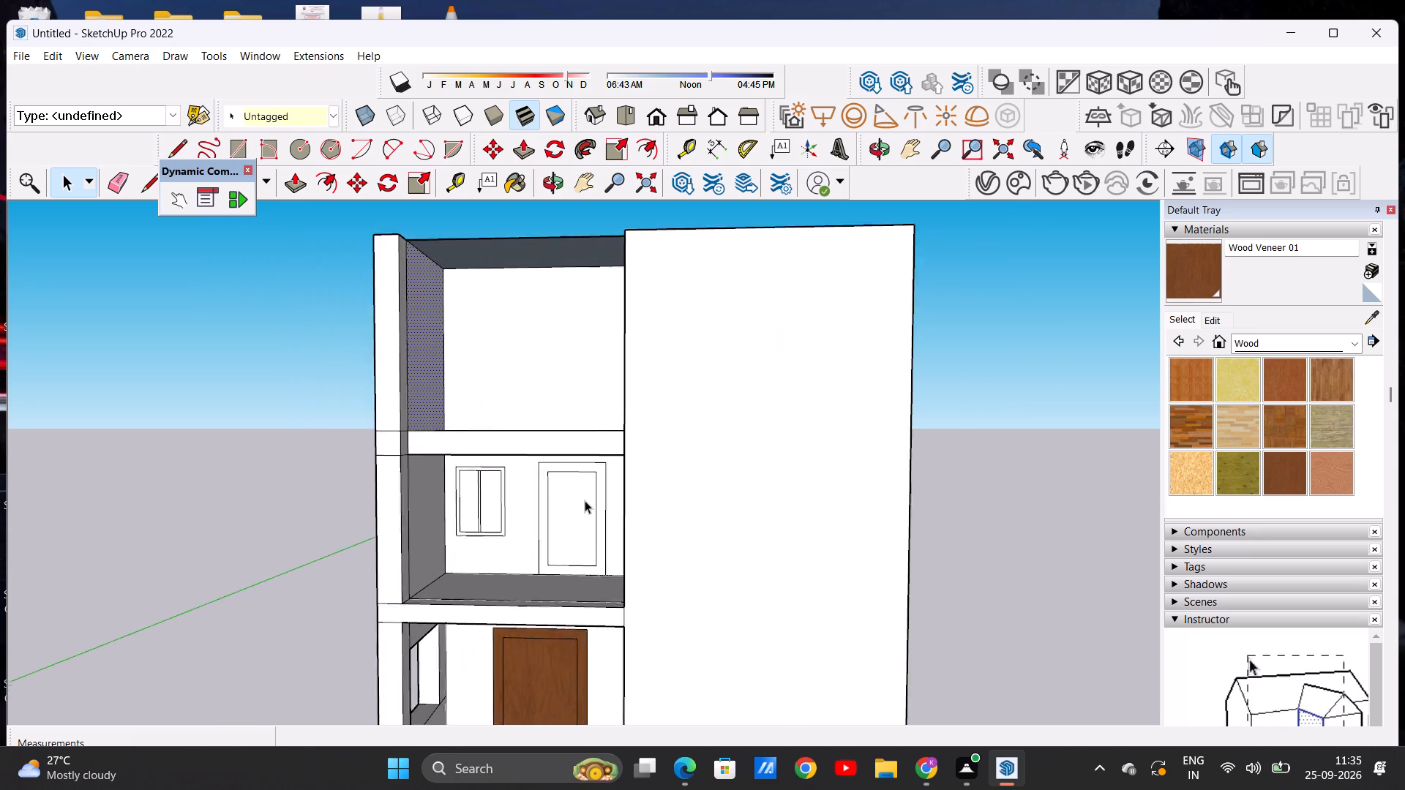
{"action": "scroll", "coordinate": [585, 500], "scroll_direction": "up", "scroll_amount": 3}
{"action": "scroll", "coordinate": [578, 500], "scroll_direction": "down", "scroll_amount": 5}
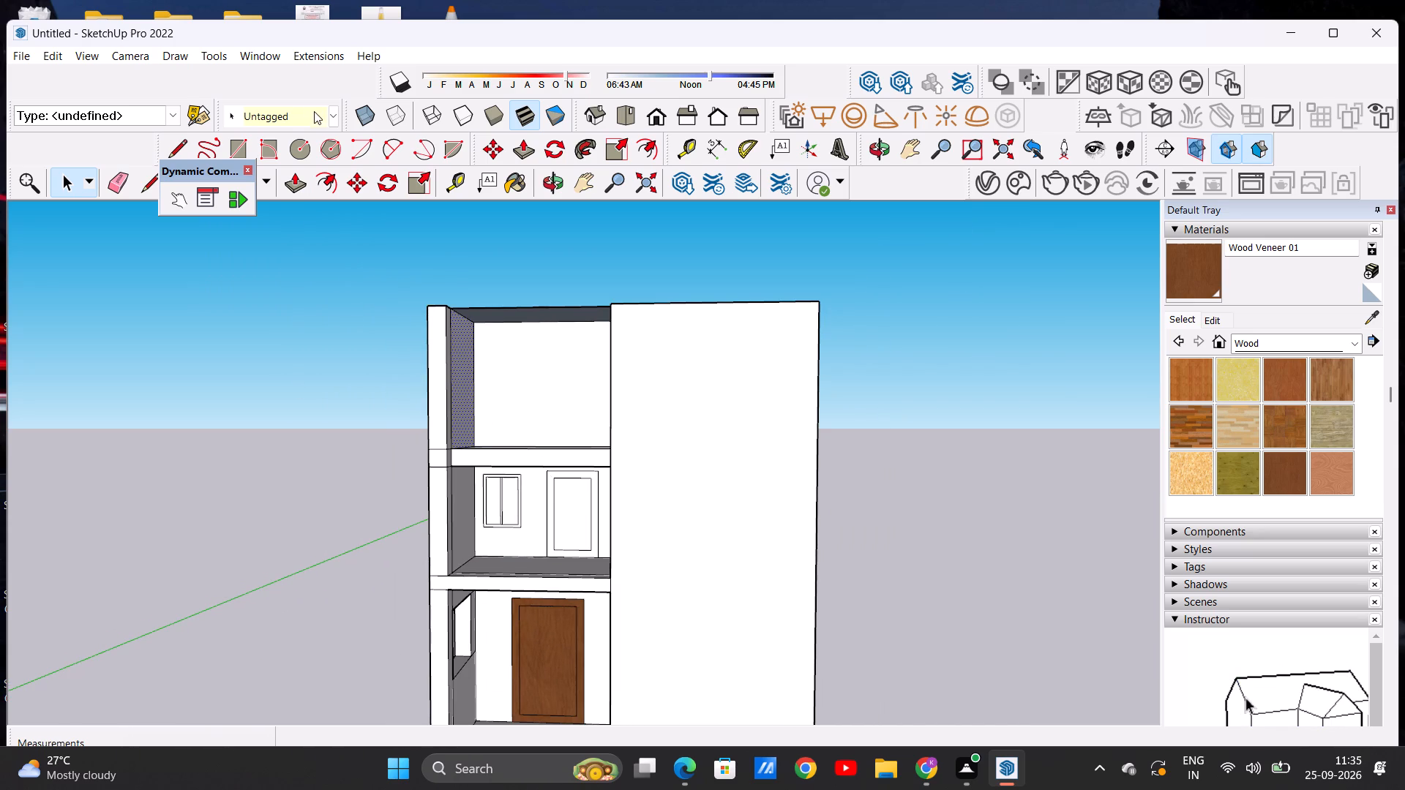
{"action": "left_click", "coordinate": [231, 148]}
{"action": "scroll", "coordinate": [552, 537], "scroll_direction": "up", "scroll_amount": 11}
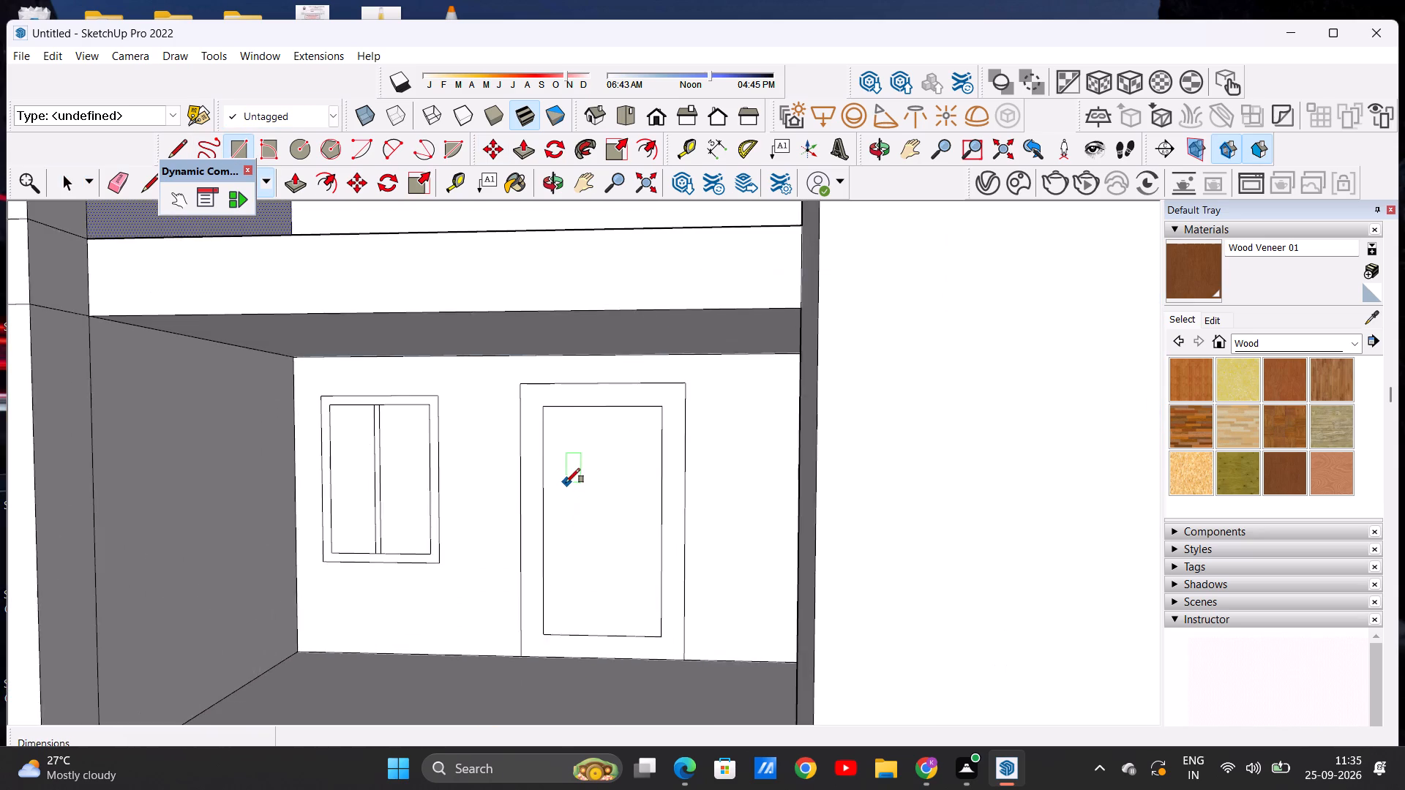
{"action": "scroll", "coordinate": [566, 483], "scroll_direction": "up", "scroll_amount": 2}
{"action": "left_click", "coordinate": [547, 486]}
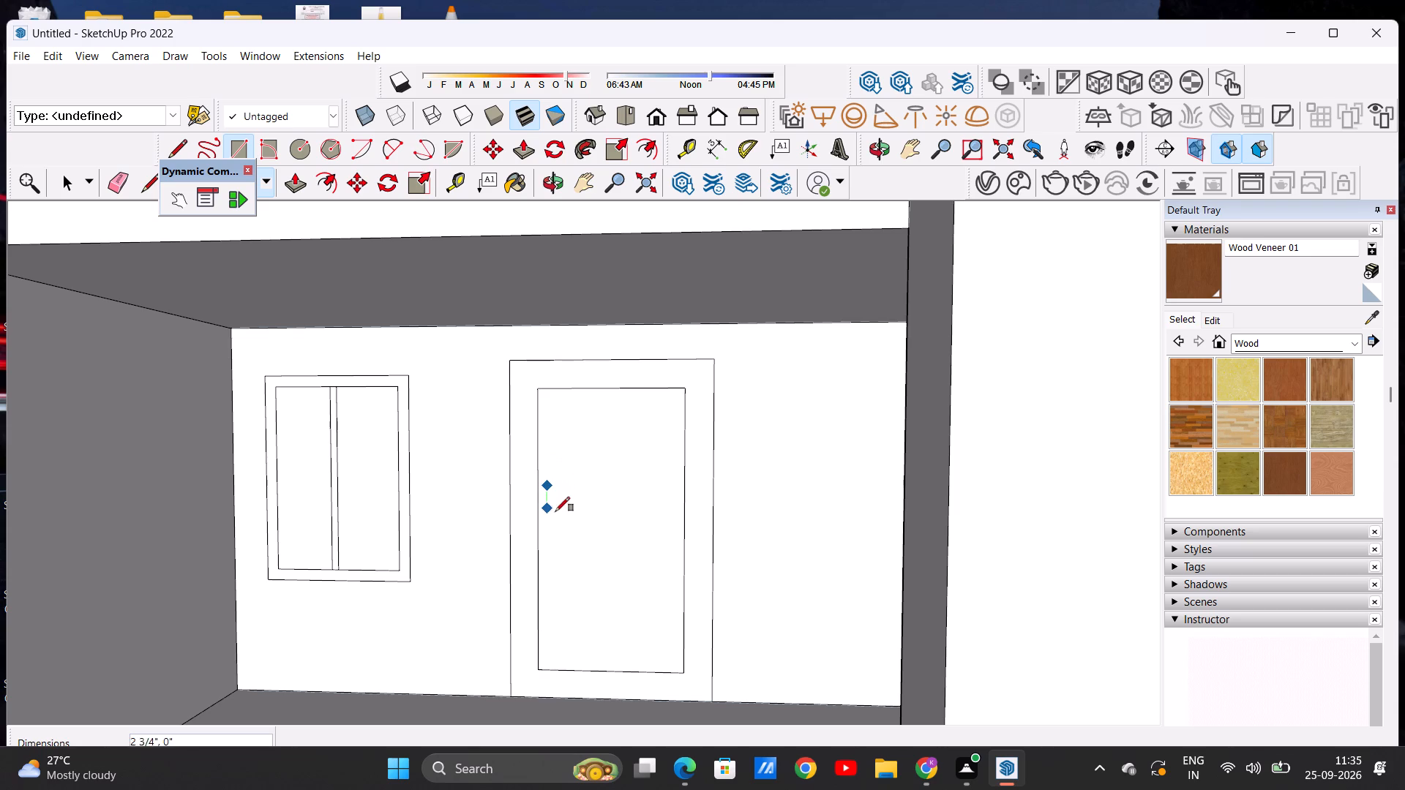
{"action": "left_click", "coordinate": [561, 560]}
{"action": "key", "text": "space"}
Paint the middle-level door's frame and inner panel with Wood Floor Dark, leaving out the handle.
{"action": "scroll", "coordinate": [552, 538], "scroll_direction": "down", "scroll_amount": 13}
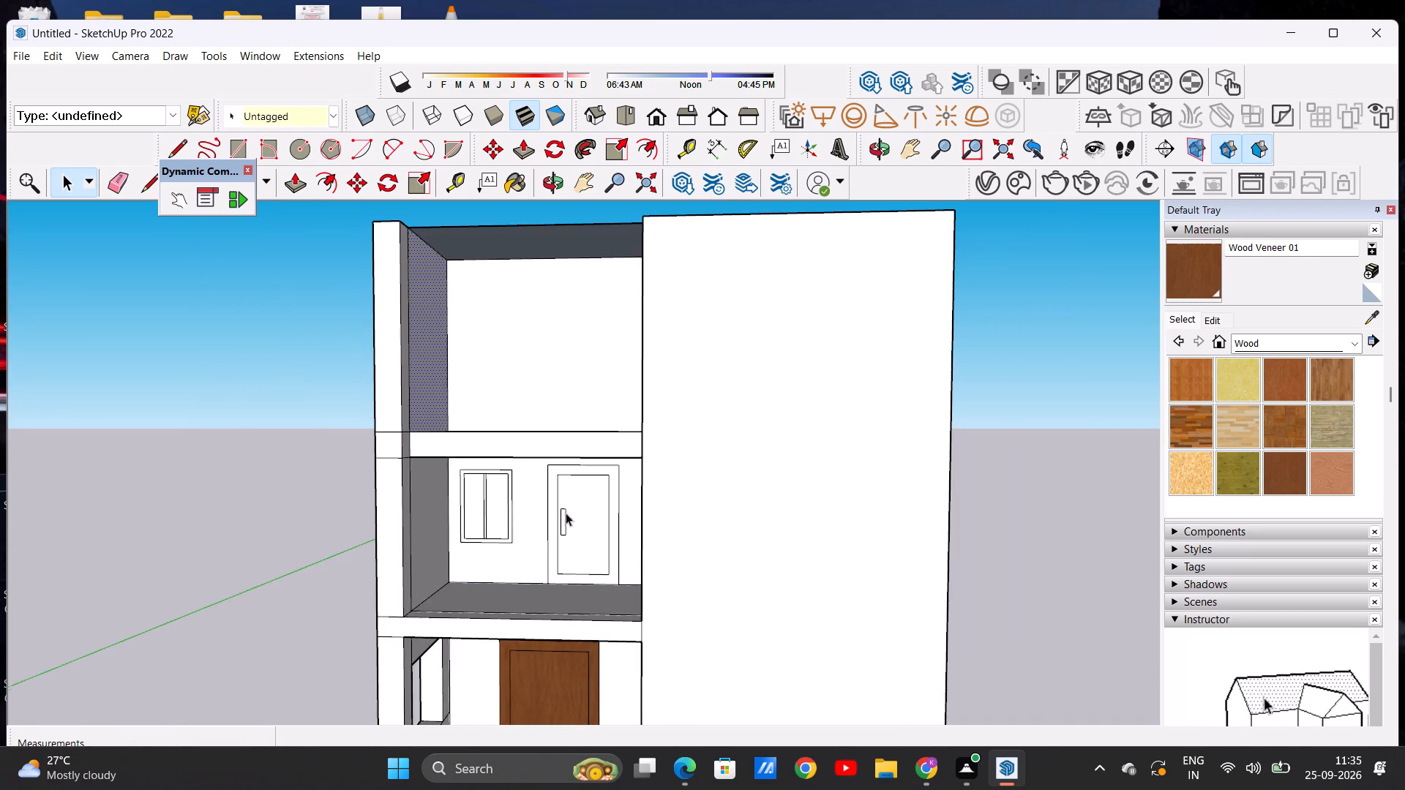
{"action": "scroll", "coordinate": [566, 513], "scroll_direction": "down", "scroll_amount": 3}
{"action": "scroll", "coordinate": [579, 448], "scroll_direction": "down", "scroll_amount": 5}
{"action": "scroll", "coordinate": [572, 478], "scroll_direction": "up", "scroll_amount": 6}
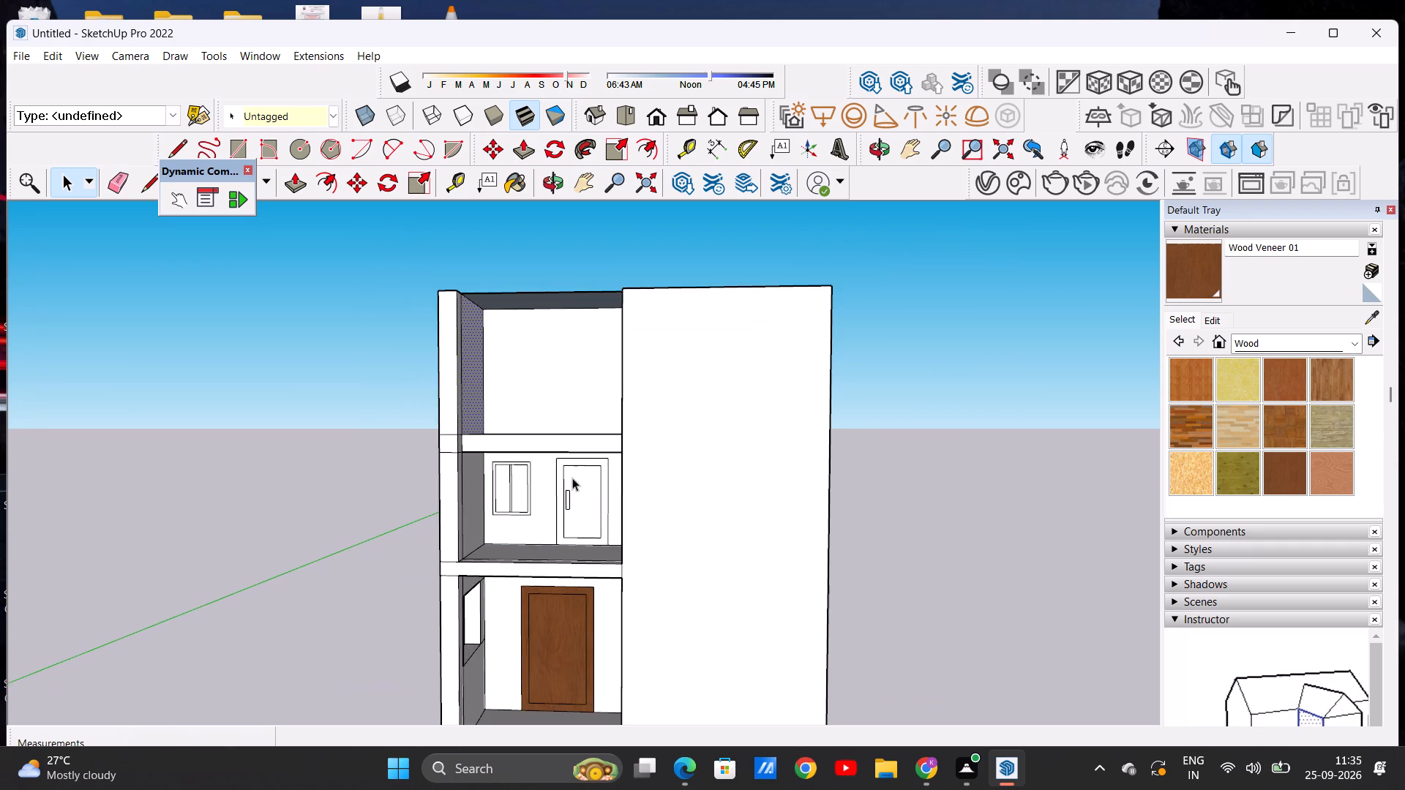
{"action": "scroll", "coordinate": [572, 478], "scroll_direction": "down", "scroll_amount": 4}
{"action": "left_click", "coordinate": [1194, 423]}
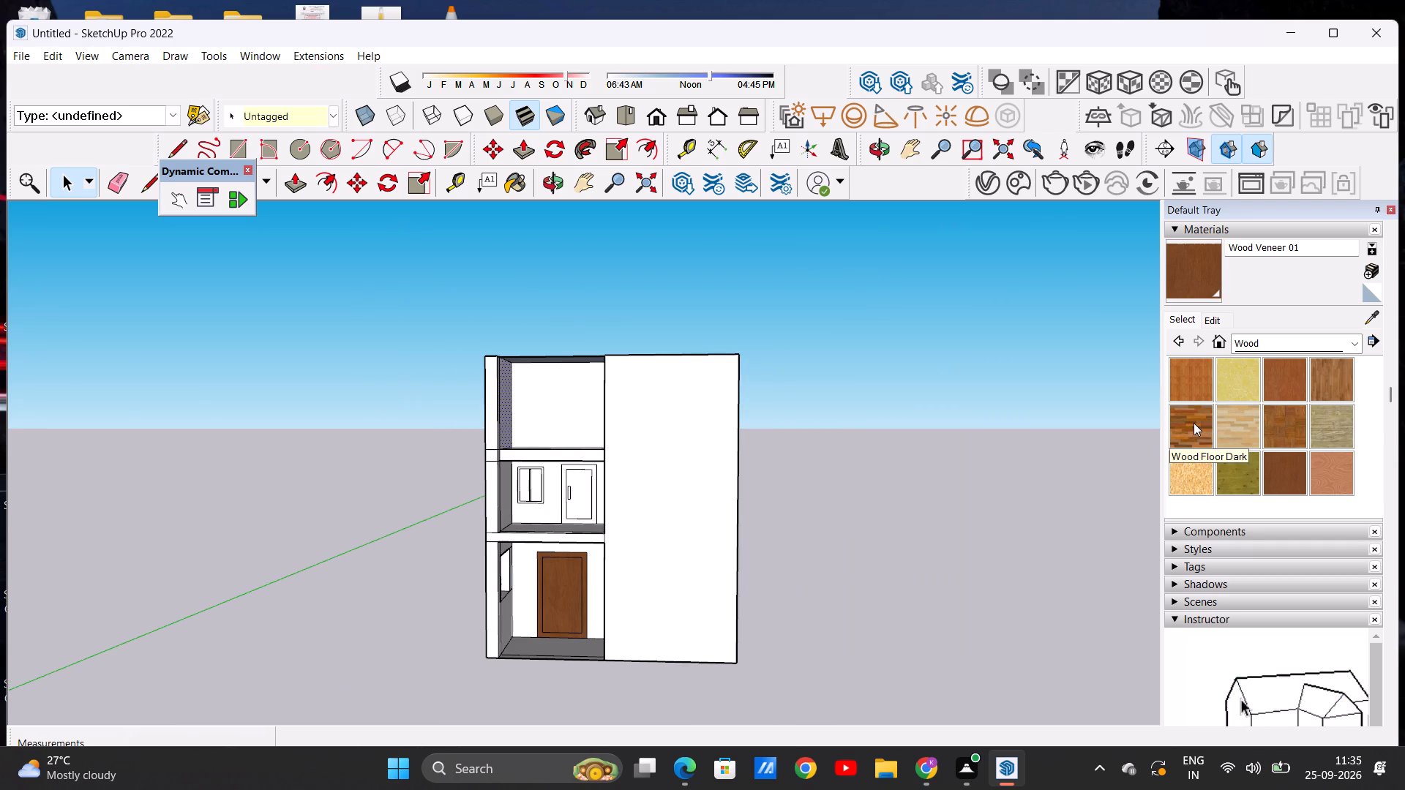
{"action": "scroll", "coordinate": [565, 493], "scroll_direction": "up", "scroll_amount": 14}
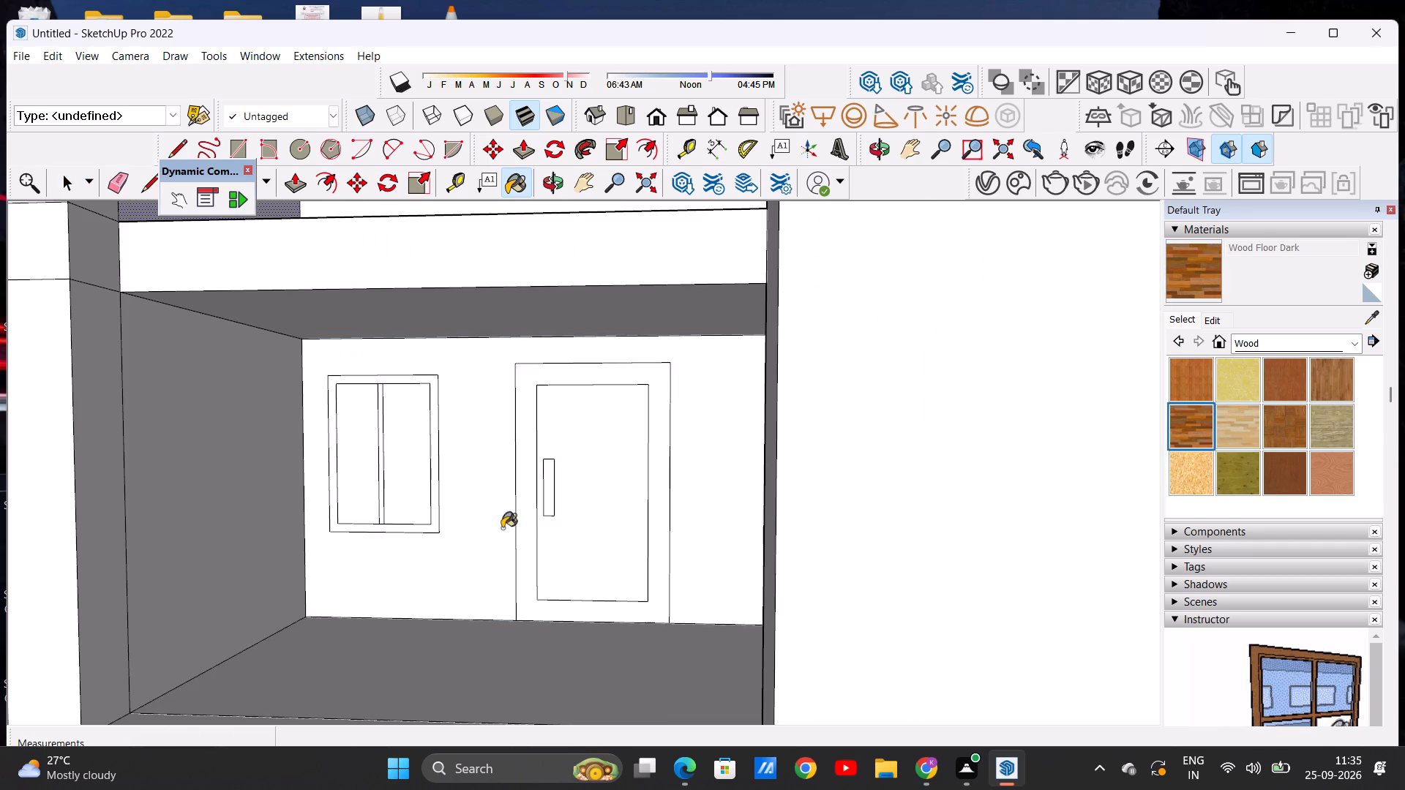
{"action": "left_click", "coordinate": [526, 525]}
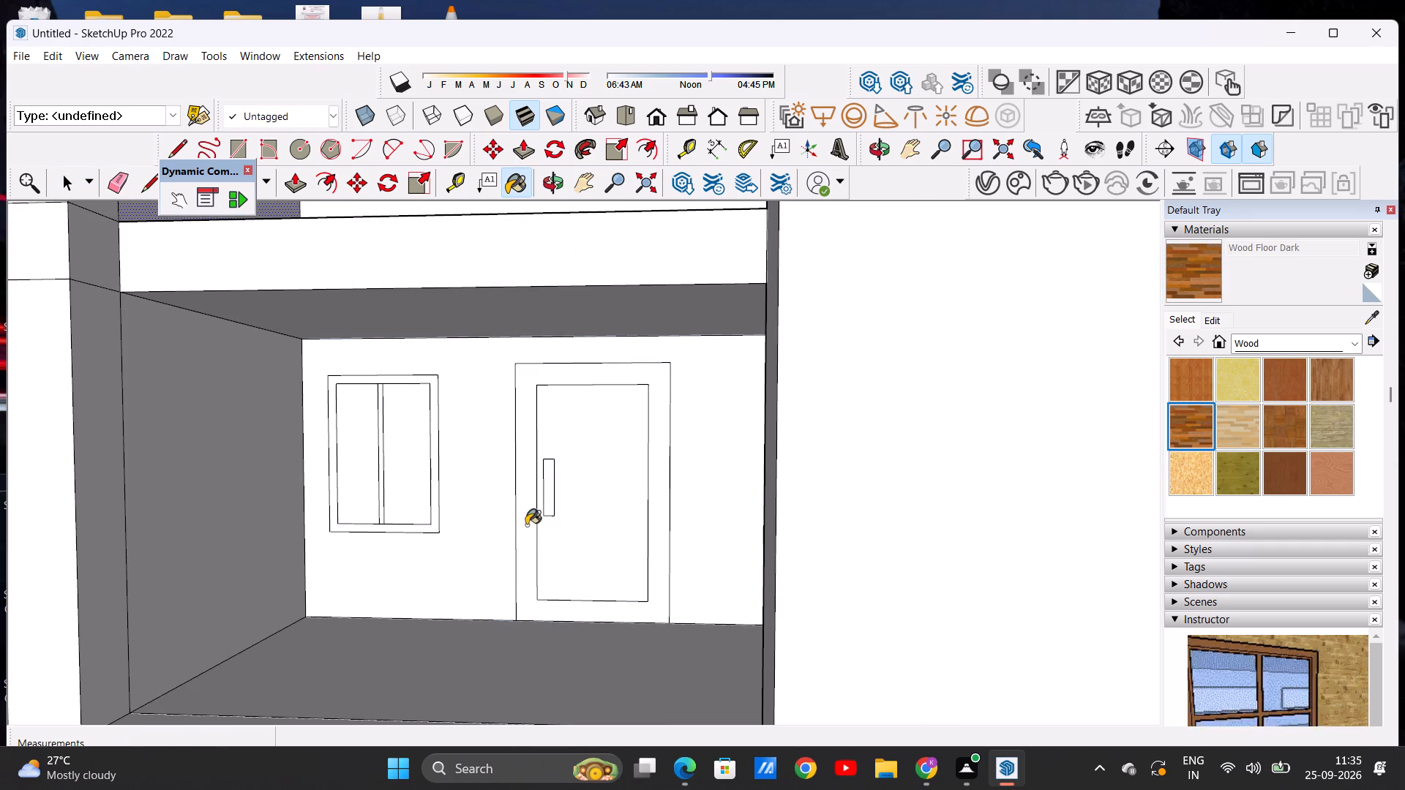
{"action": "left_click", "coordinate": [592, 527]}
Paint both panes of the middle-level window with Blinds Cloth Horizontal from the Window Coverings materials.
{"action": "scroll", "coordinate": [577, 537], "scroll_direction": "down", "scroll_amount": 8}
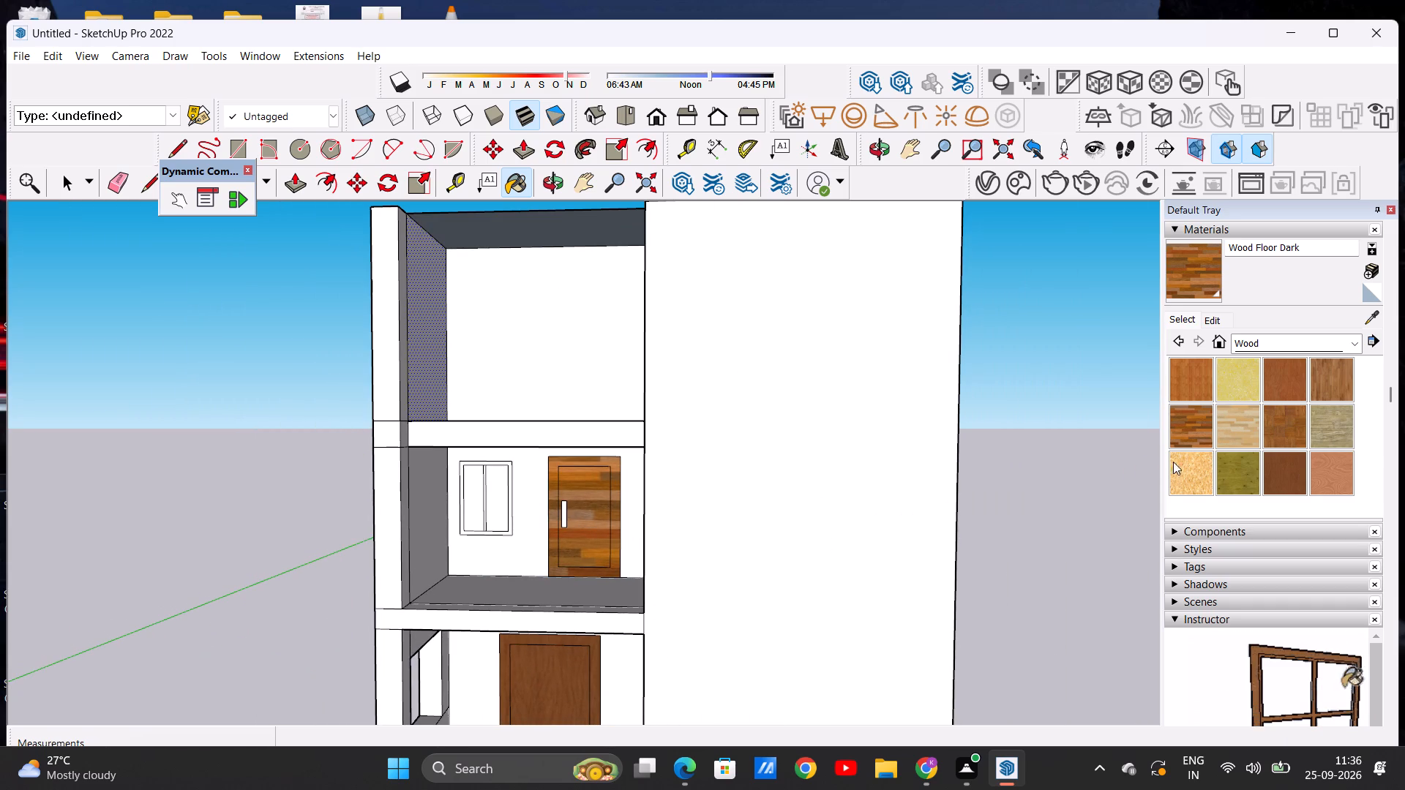
{"action": "left_click", "coordinate": [1342, 337]}
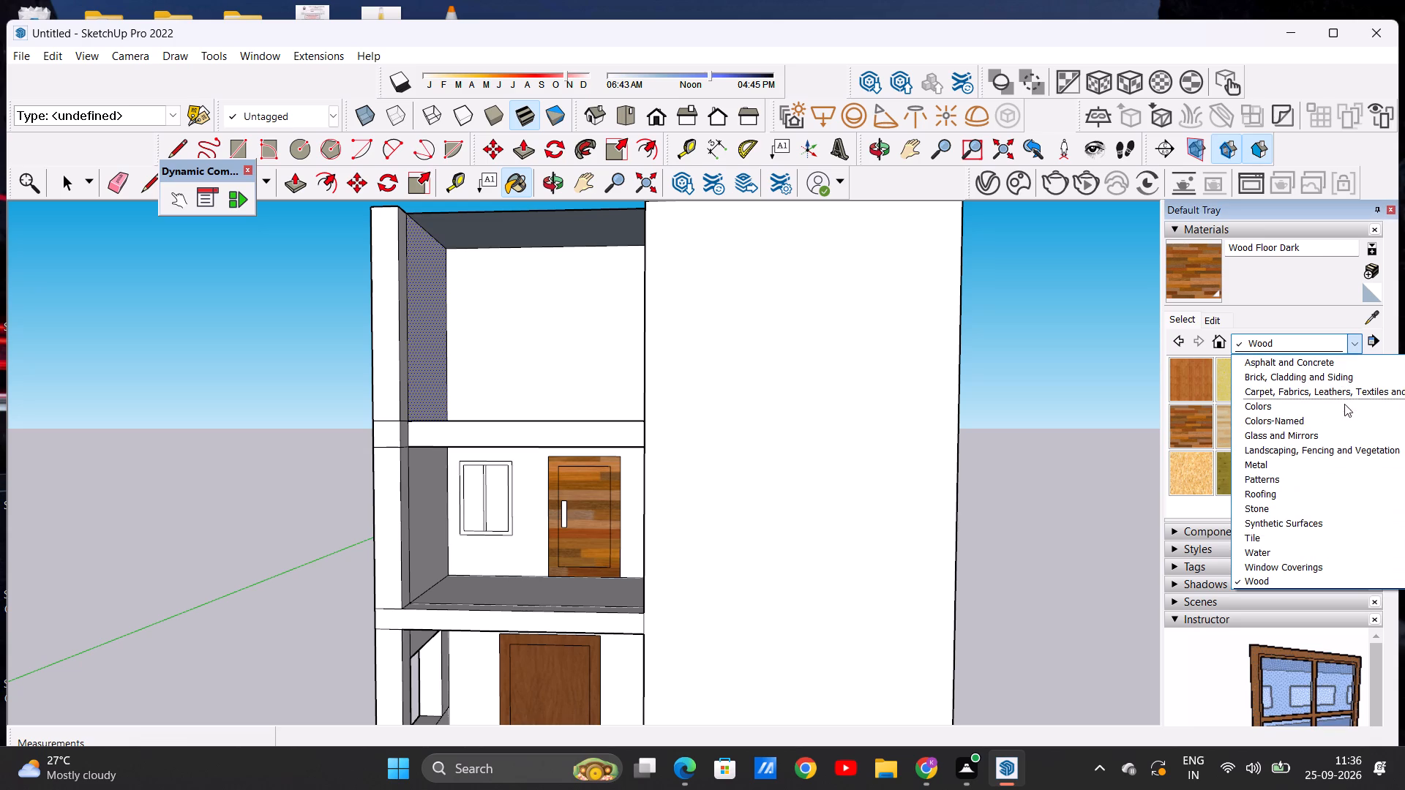
{"action": "left_click", "coordinate": [1404, 564]}
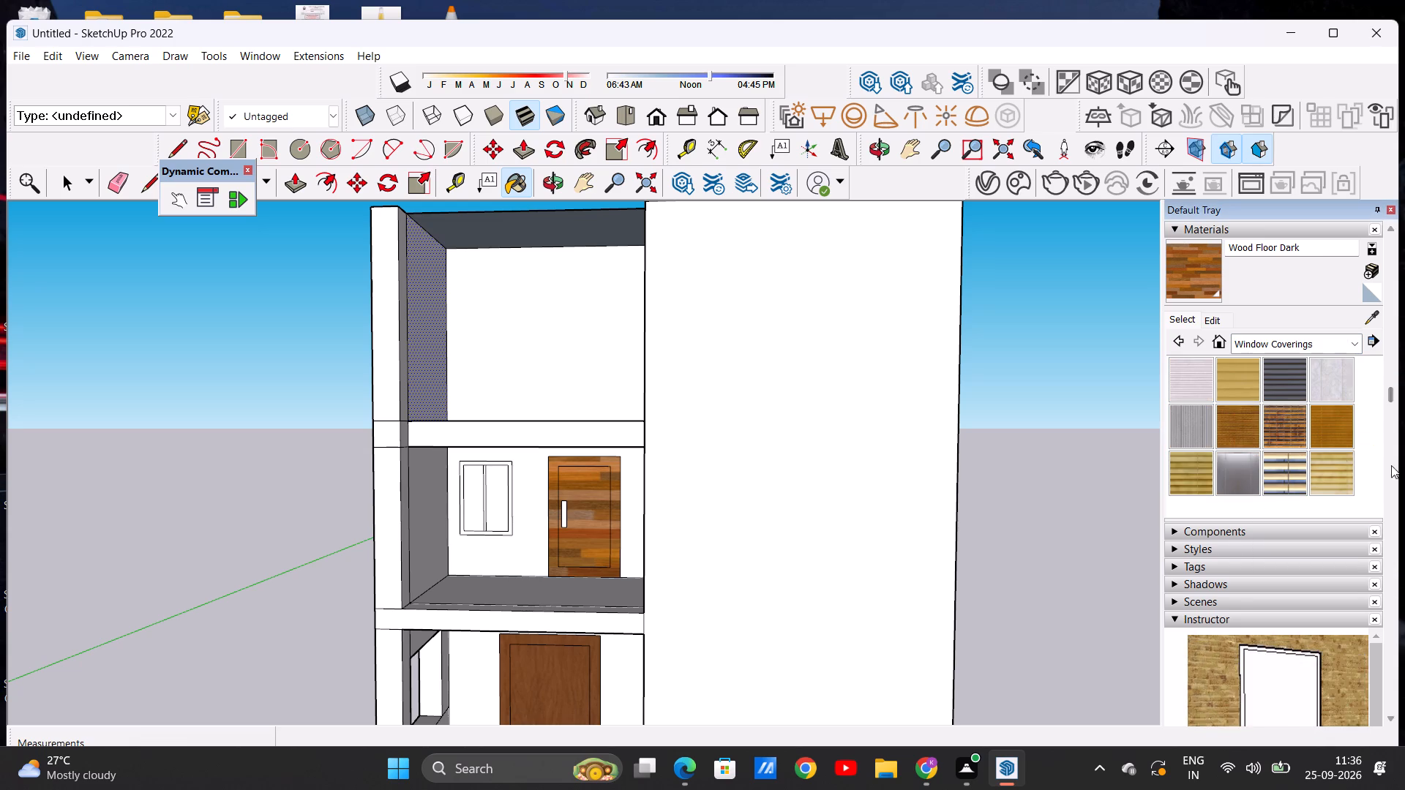
{"action": "left_click", "coordinate": [1245, 376]}
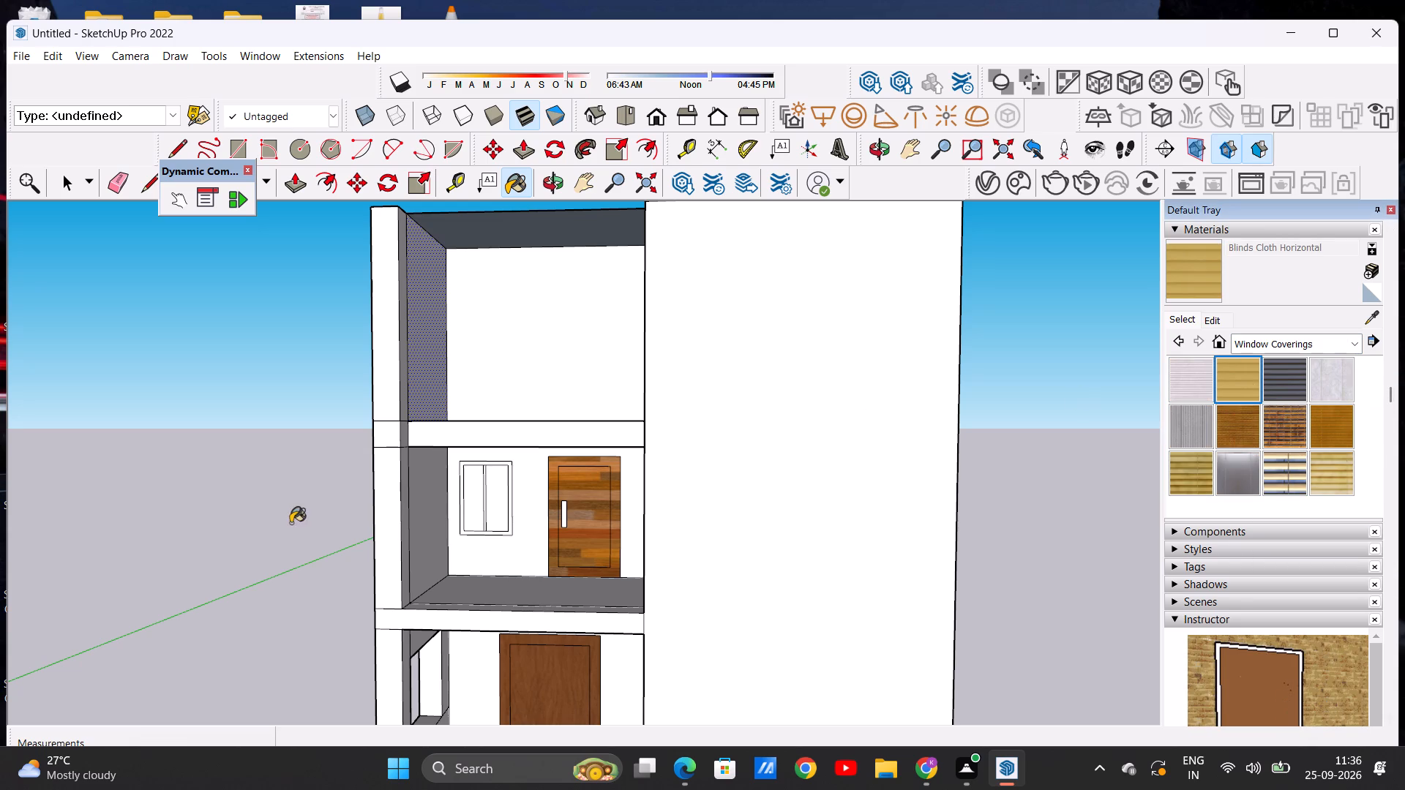
{"action": "scroll", "coordinate": [448, 501], "scroll_direction": "up", "scroll_amount": 5}
{"action": "left_click", "coordinate": [478, 502]}
{"action": "left_click", "coordinate": [533, 511]}
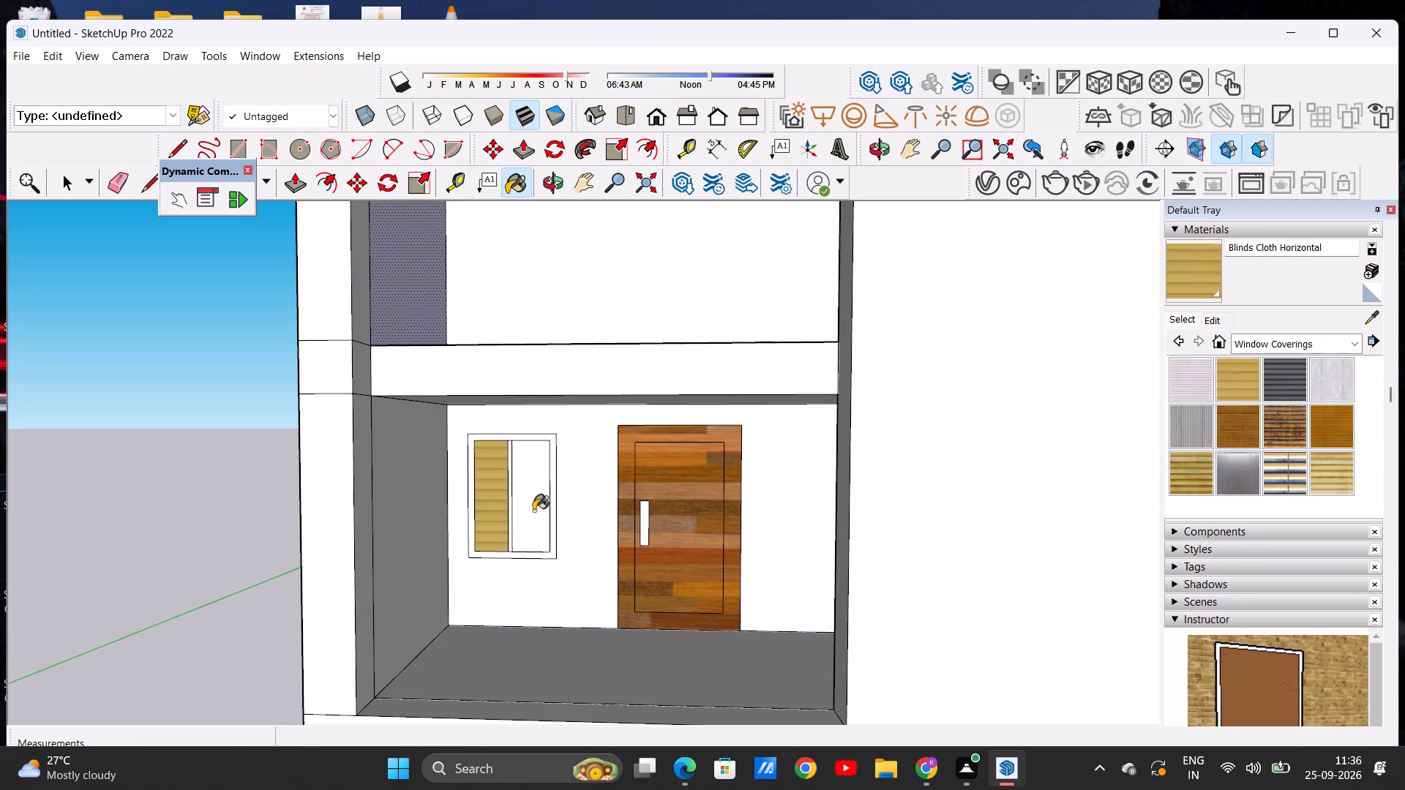
Paint the middle-level window's frame and central mullion with Wood Veneer 02 from the Wood materials.
{"action": "scroll", "coordinate": [480, 519], "scroll_direction": "down", "scroll_amount": 3}
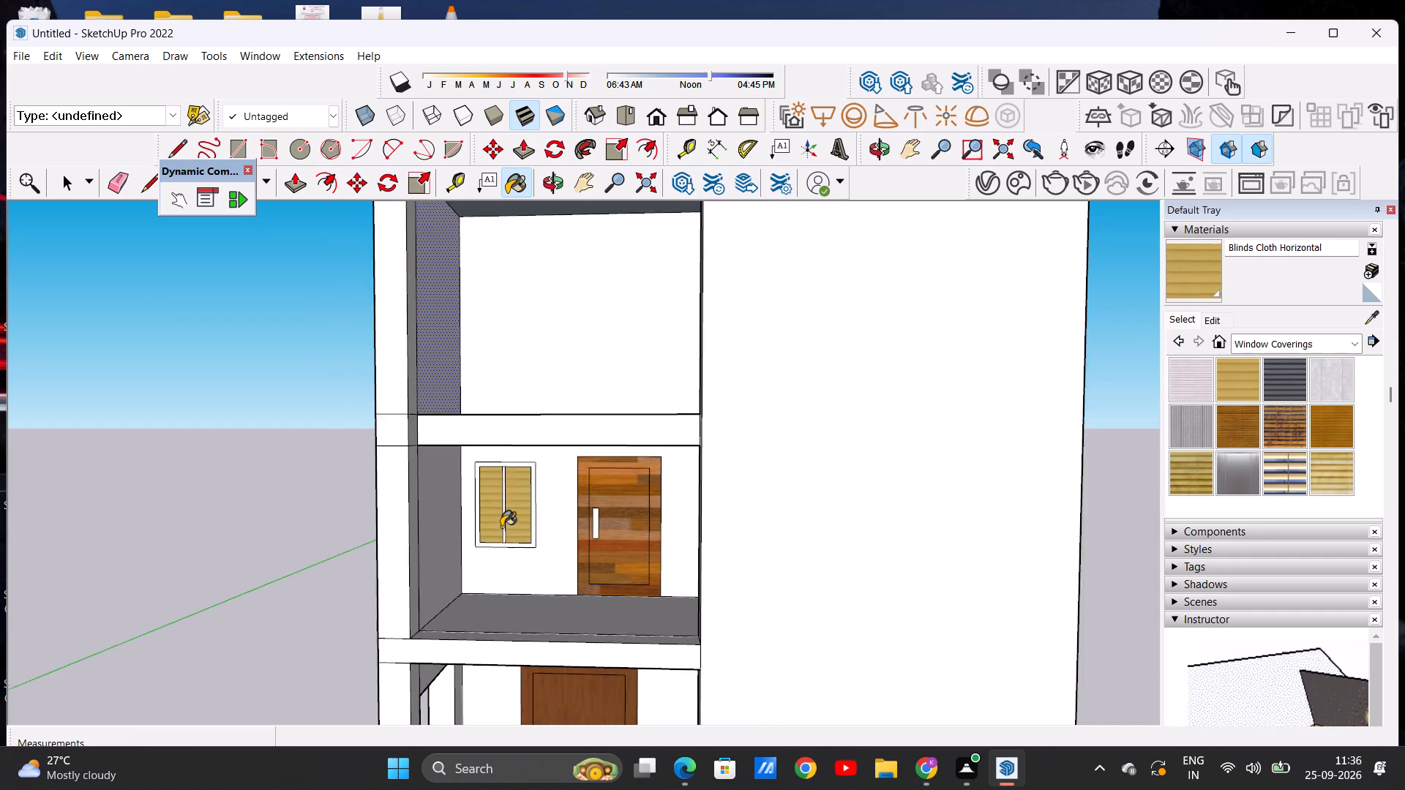
{"action": "scroll", "coordinate": [501, 527], "scroll_direction": "down", "scroll_amount": 2}
{"action": "scroll", "coordinate": [519, 475], "scroll_direction": "up", "scroll_amount": 7}
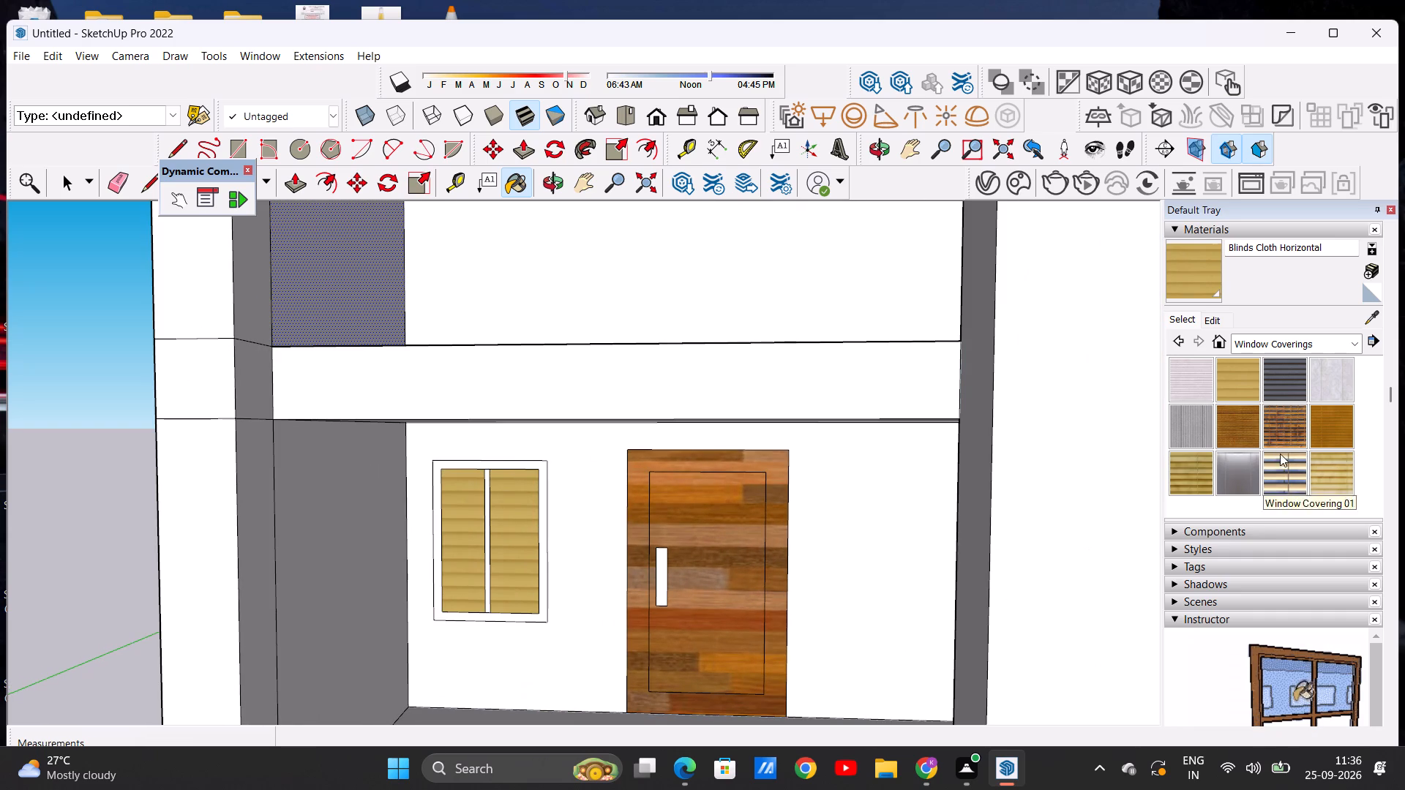
{"action": "left_click", "coordinate": [1357, 348]}
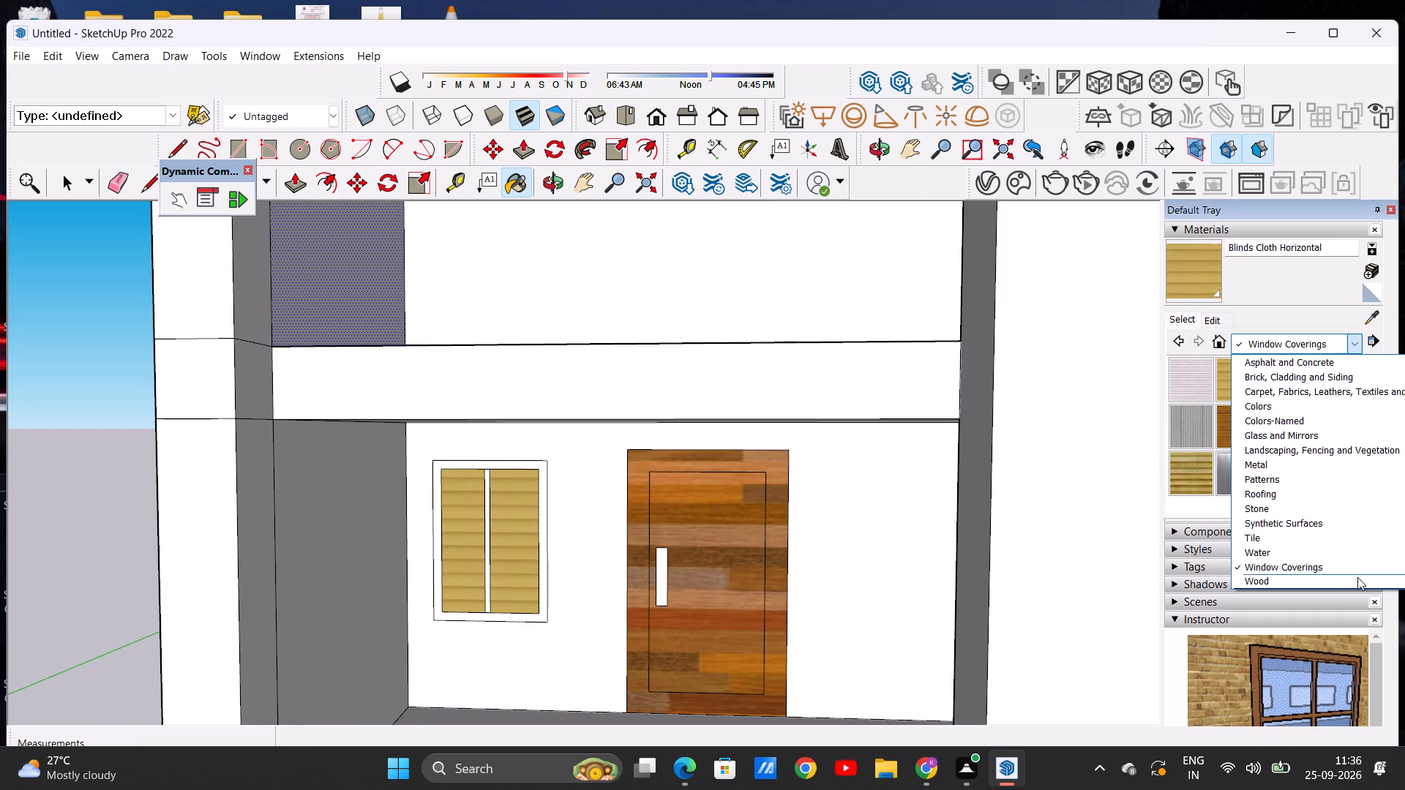
{"action": "left_click", "coordinate": [1357, 585]}
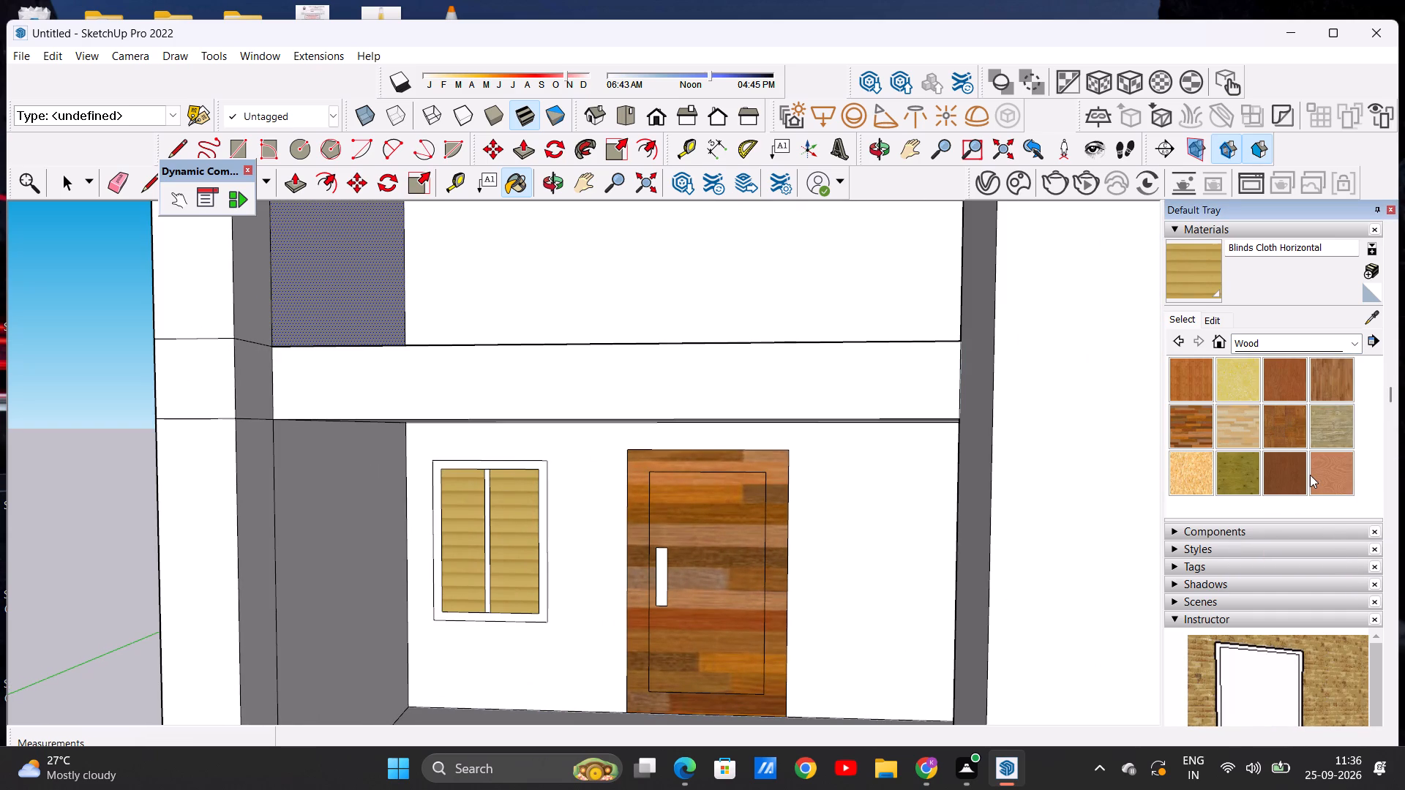
{"action": "left_click", "coordinate": [1311, 475]}
{"action": "scroll", "coordinate": [538, 549], "scroll_direction": "up", "scroll_amount": 6}
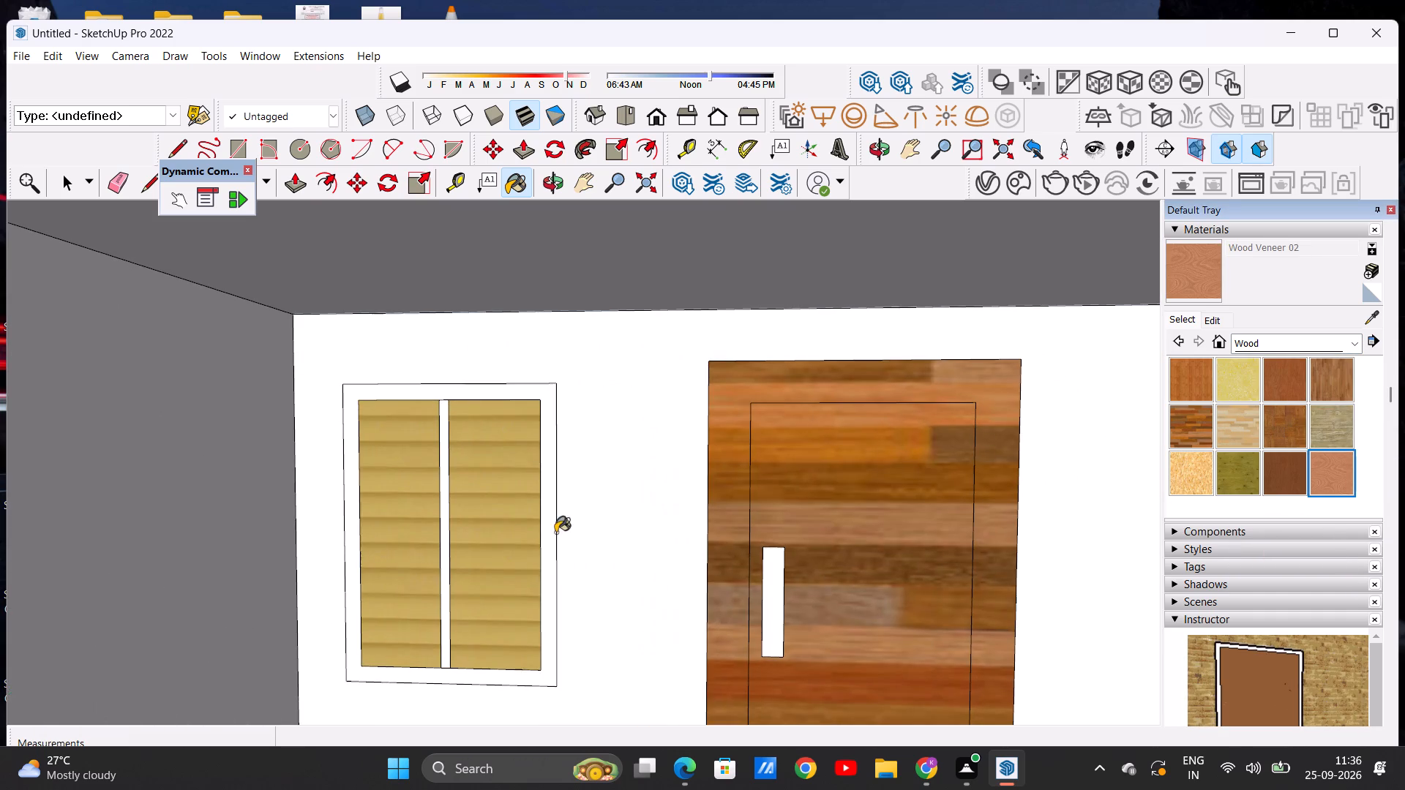
{"action": "left_click", "coordinate": [550, 543]}
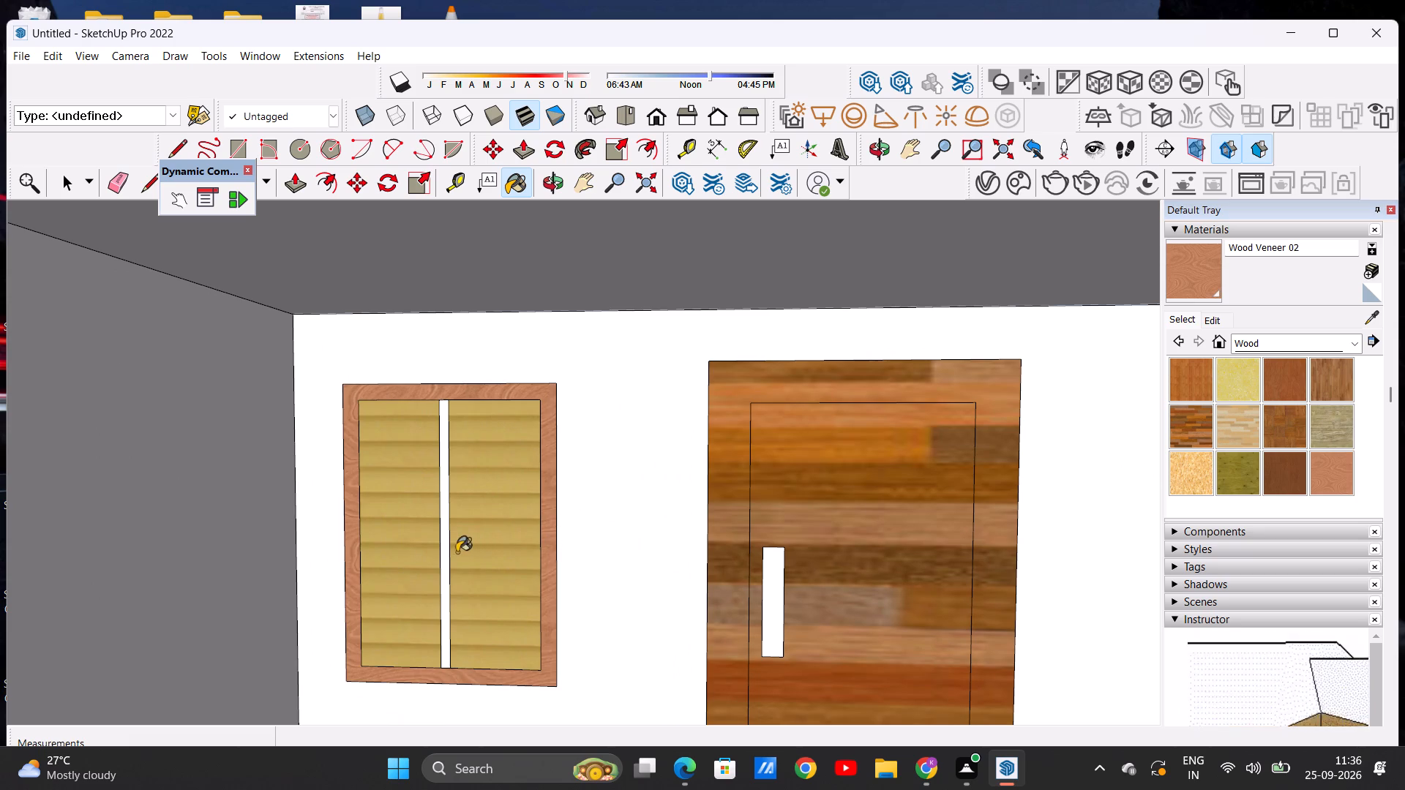
{"action": "left_click", "coordinate": [444, 554]}
{"action": "scroll", "coordinate": [483, 541], "scroll_direction": "down", "scroll_amount": 12}
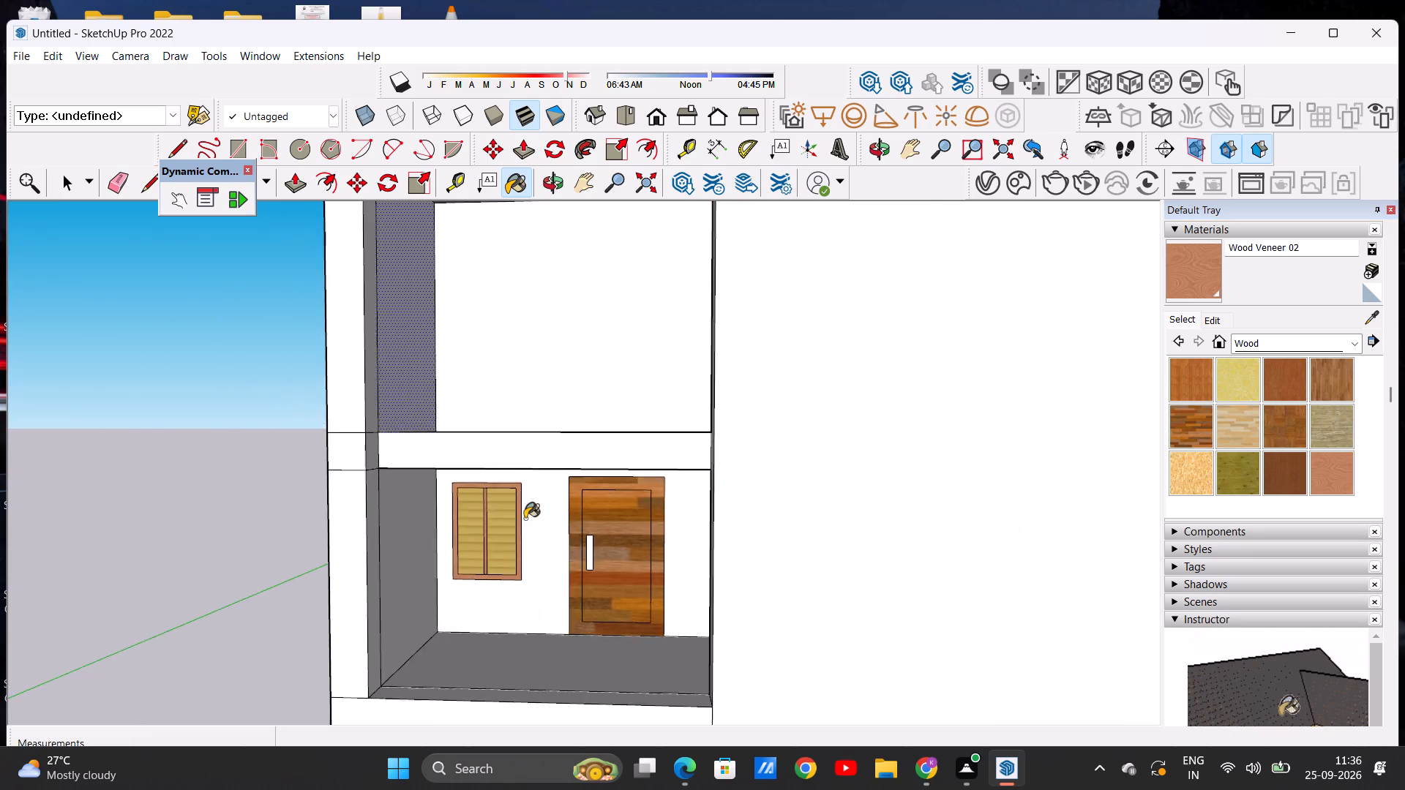
Paint the back wall of the top-level porch with Wood OSB from the Wood materials.
{"action": "scroll", "coordinate": [525, 519], "scroll_direction": "down", "scroll_amount": 9}
{"action": "key", "text": "space"}
{"action": "middle_click_drag", "start_coordinate": [550, 536], "coordinate": [550, 537]}
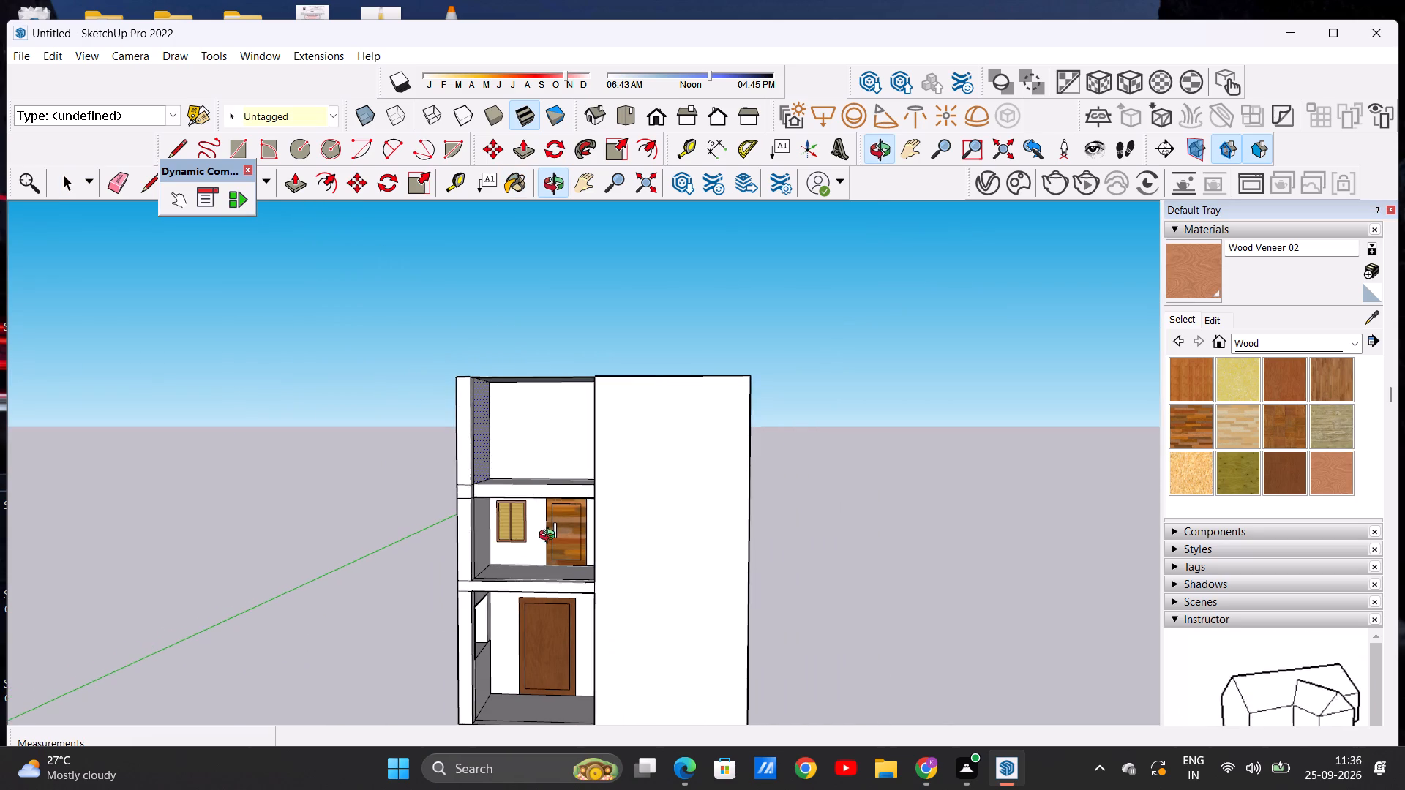
{"action": "middle_click_drag", "start_coordinate": [550, 537], "coordinate": [558, 554]}
{"action": "scroll", "coordinate": [541, 423], "scroll_direction": "up", "scroll_amount": 7}
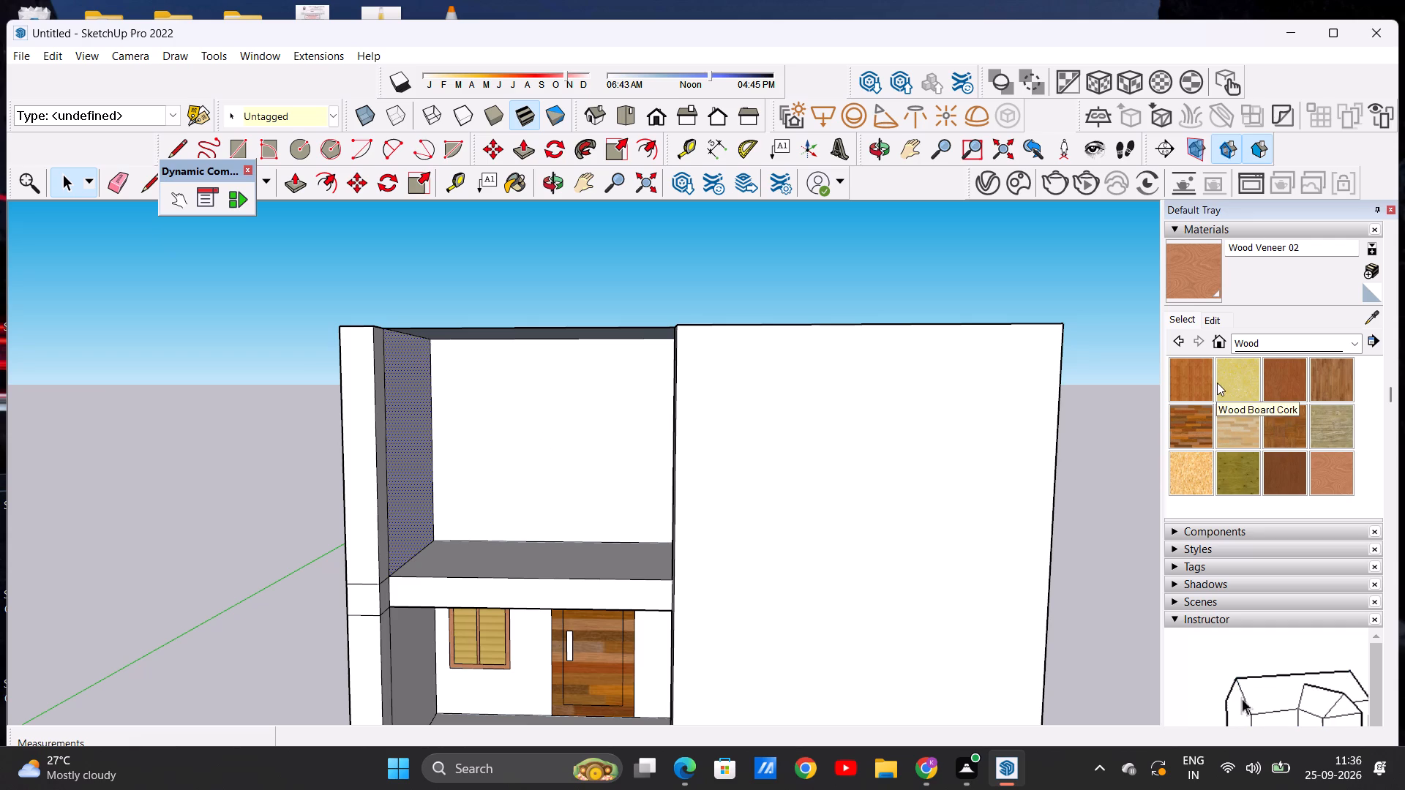
{"action": "left_click", "coordinate": [1357, 343]}
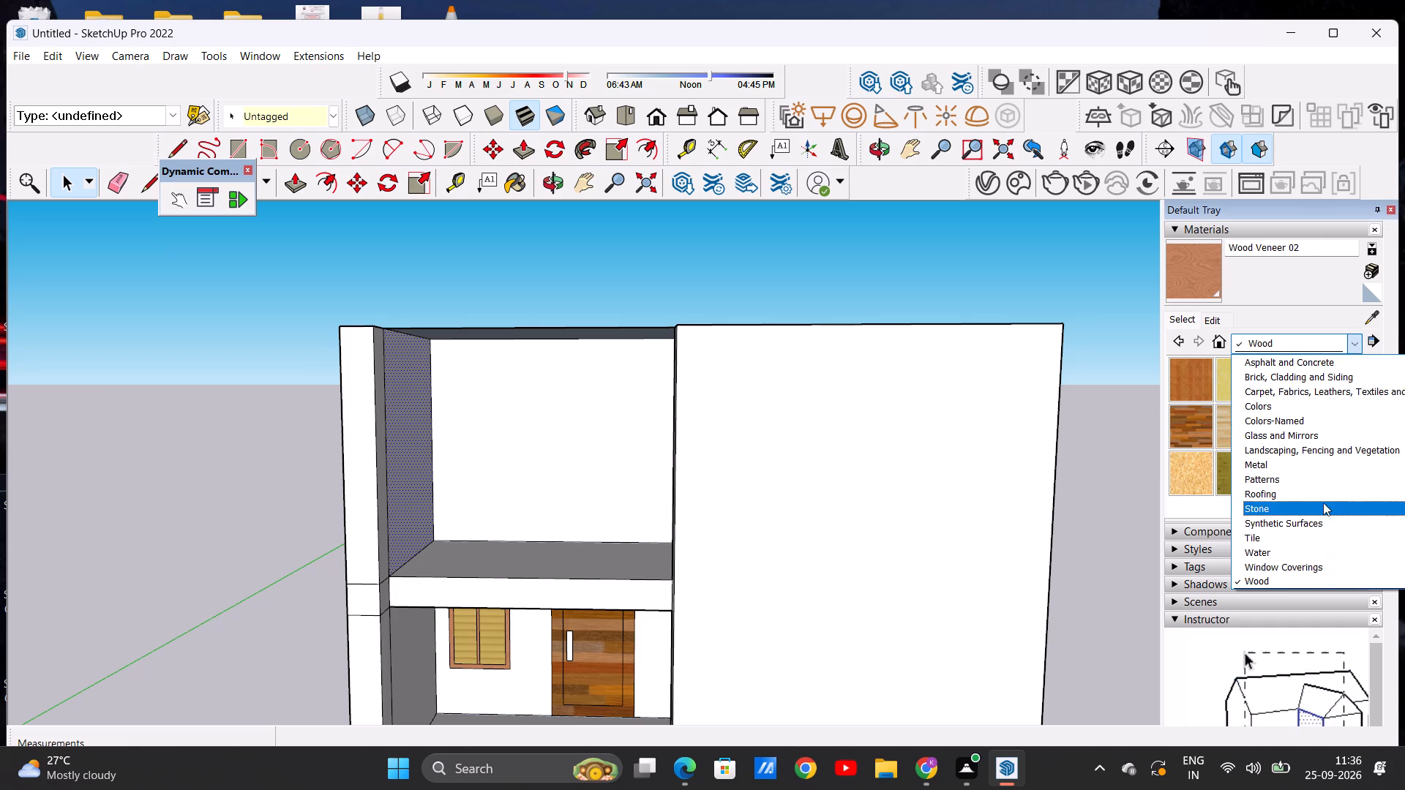
{"action": "left_click", "coordinate": [1193, 472]}
{"action": "left_click", "coordinate": [510, 423]}
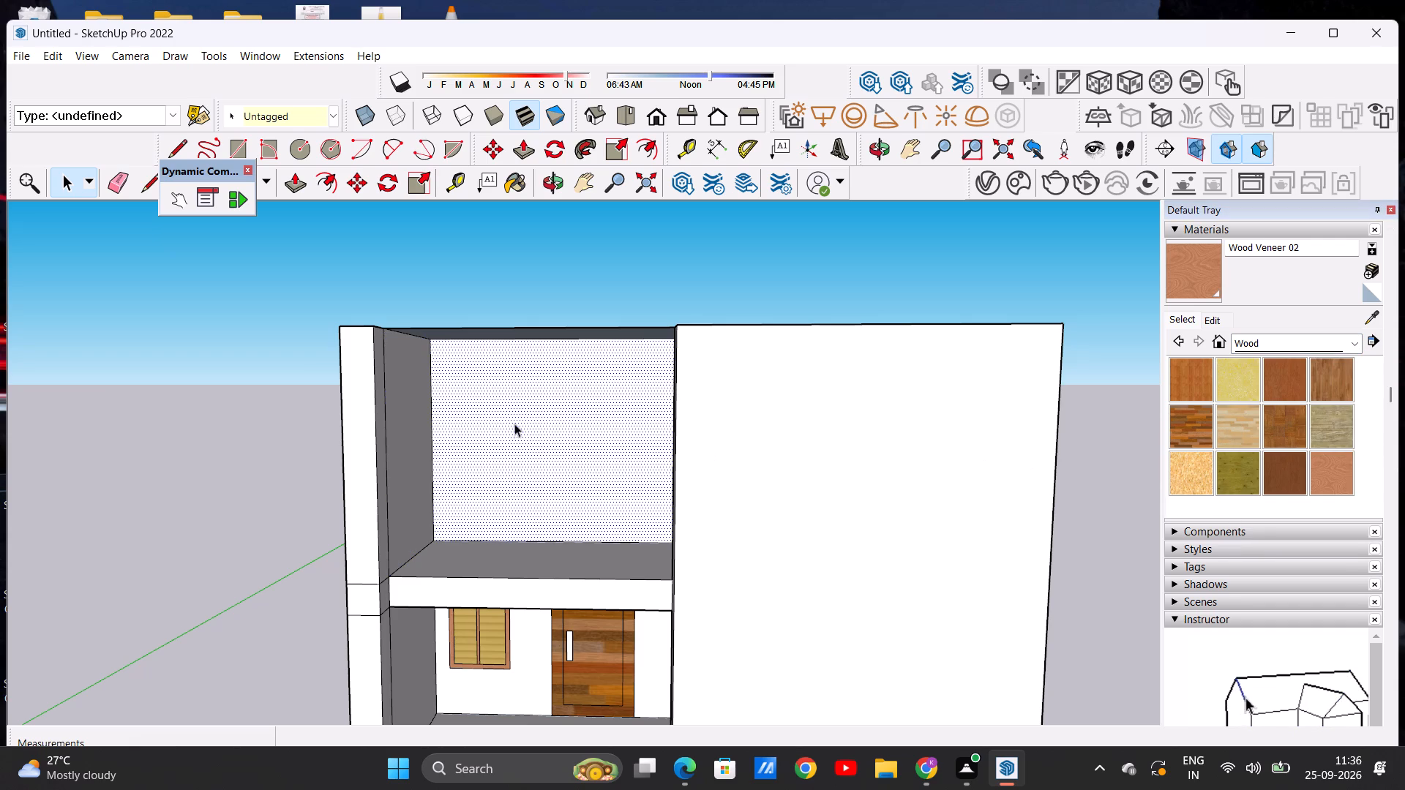
{"action": "left_click", "coordinate": [1194, 470]}
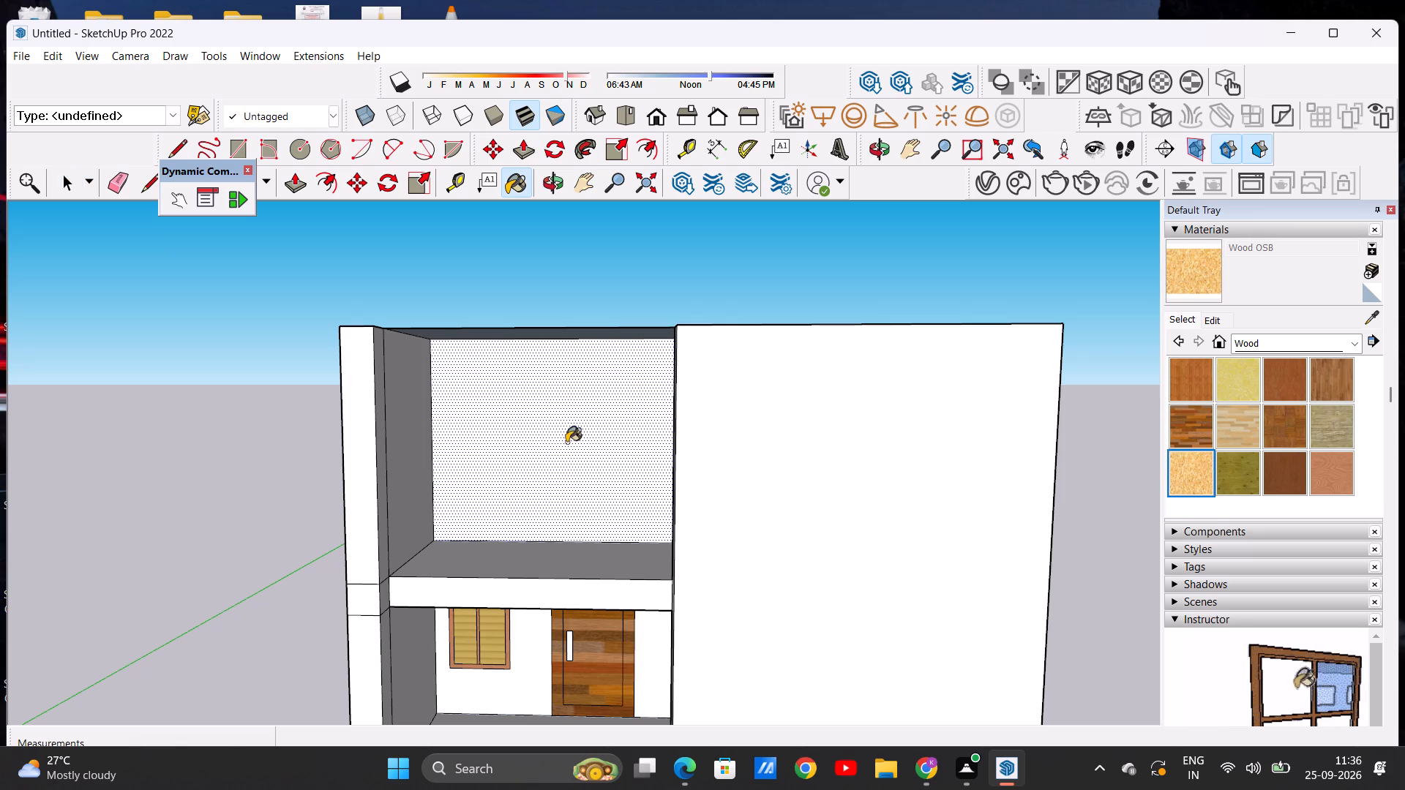
{"action": "left_click", "coordinate": [566, 443]}
{"action": "scroll", "coordinate": [542, 471], "scroll_direction": "up", "scroll_amount": 15}
{"action": "scroll", "coordinate": [554, 486], "scroll_direction": "down", "scroll_amount": 20}
{"action": "scroll", "coordinate": [554, 486], "scroll_direction": "down", "scroll_amount": 3}
{"action": "scroll", "coordinate": [555, 475], "scroll_direction": "up", "scroll_amount": 2}
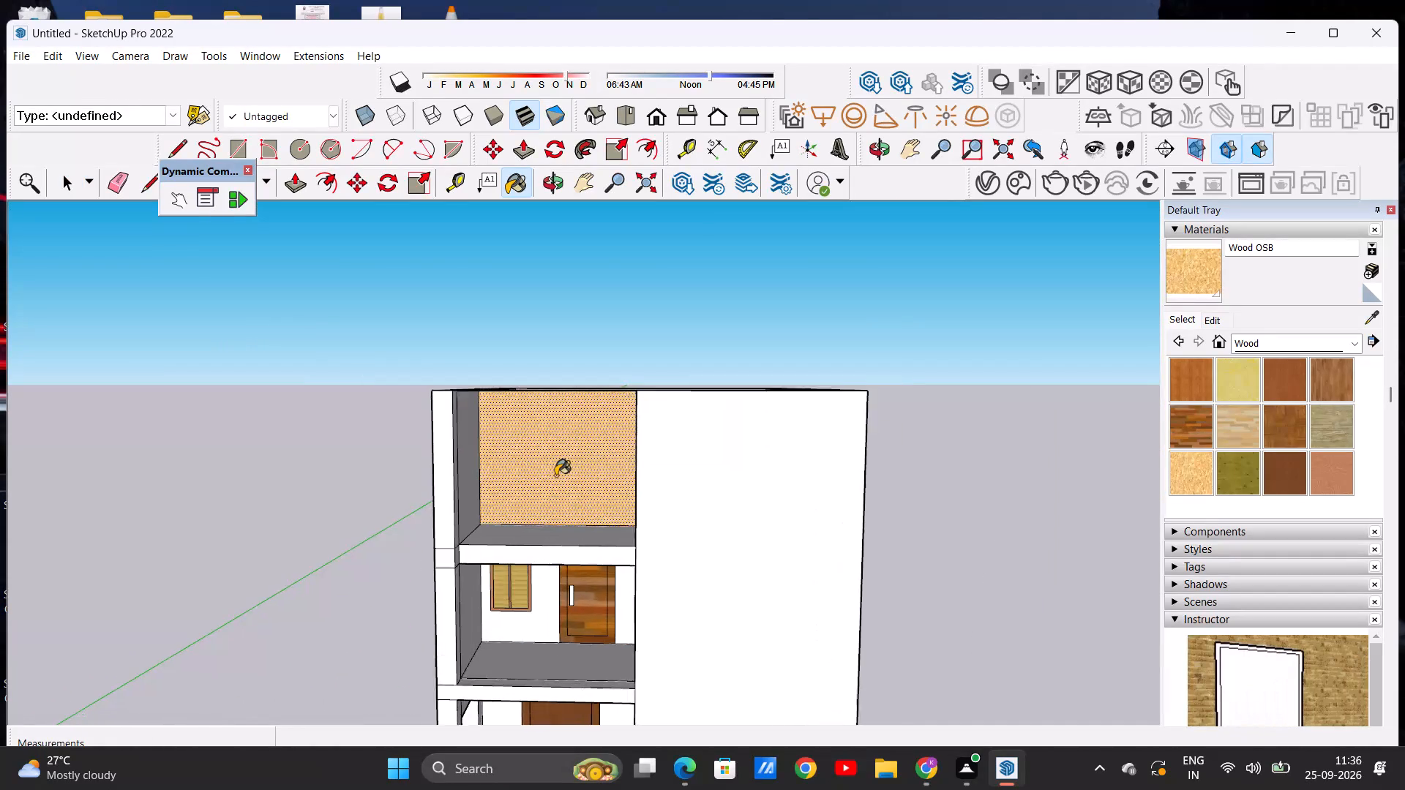
{"action": "scroll", "coordinate": [555, 475], "scroll_direction": "up", "scroll_amount": 1}
Paint both inner side walls of the top-level porch with Wood OSB.
{"action": "middle_click_drag", "start_coordinate": [552, 492], "coordinate": [503, 535]}
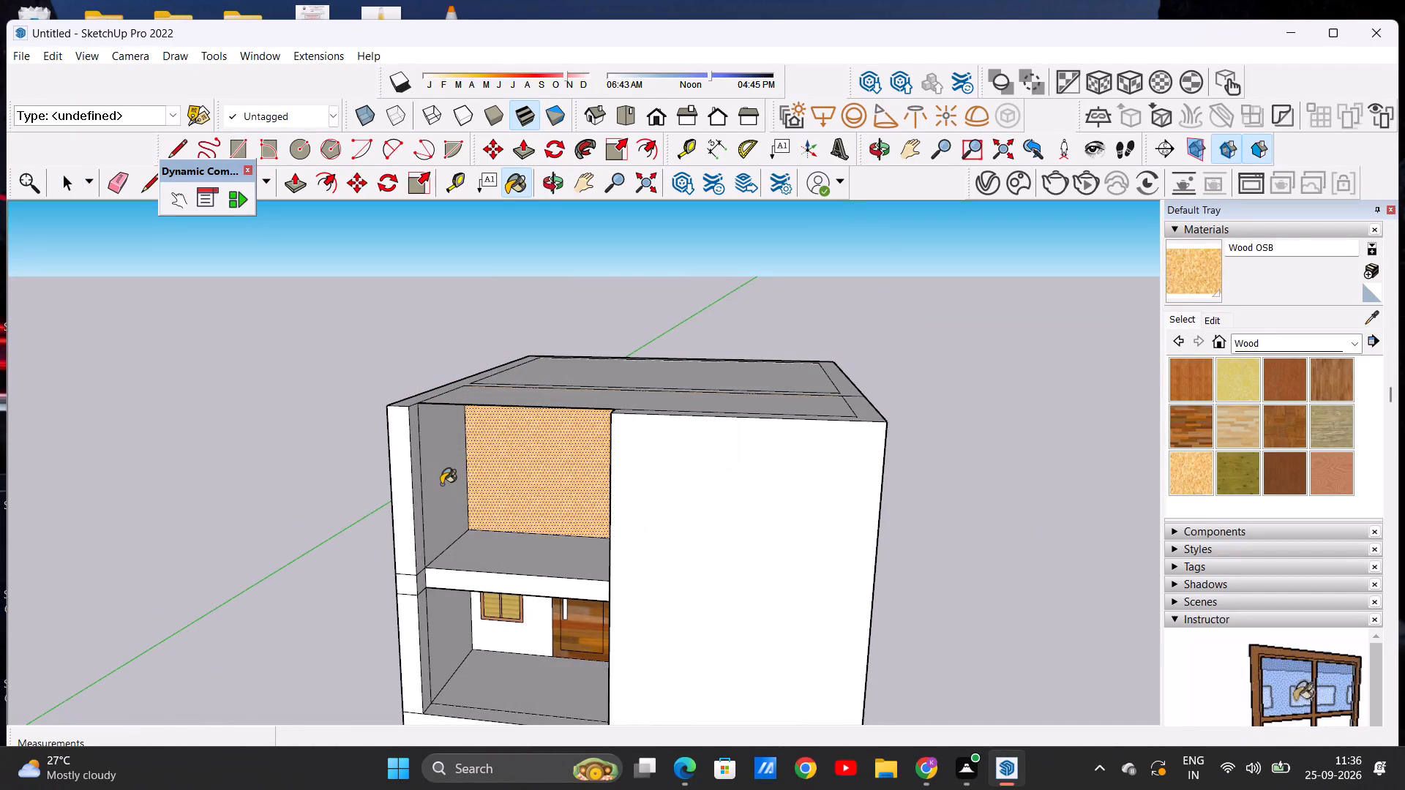
{"action": "left_click", "coordinate": [438, 485]}
{"action": "scroll", "coordinate": [483, 492], "scroll_direction": "down", "scroll_amount": 5}
{"action": "middle_click_drag", "start_coordinate": [499, 493], "coordinate": [899, 498]}
{"action": "scroll", "coordinate": [685, 472], "scroll_direction": "up", "scroll_amount": 12}
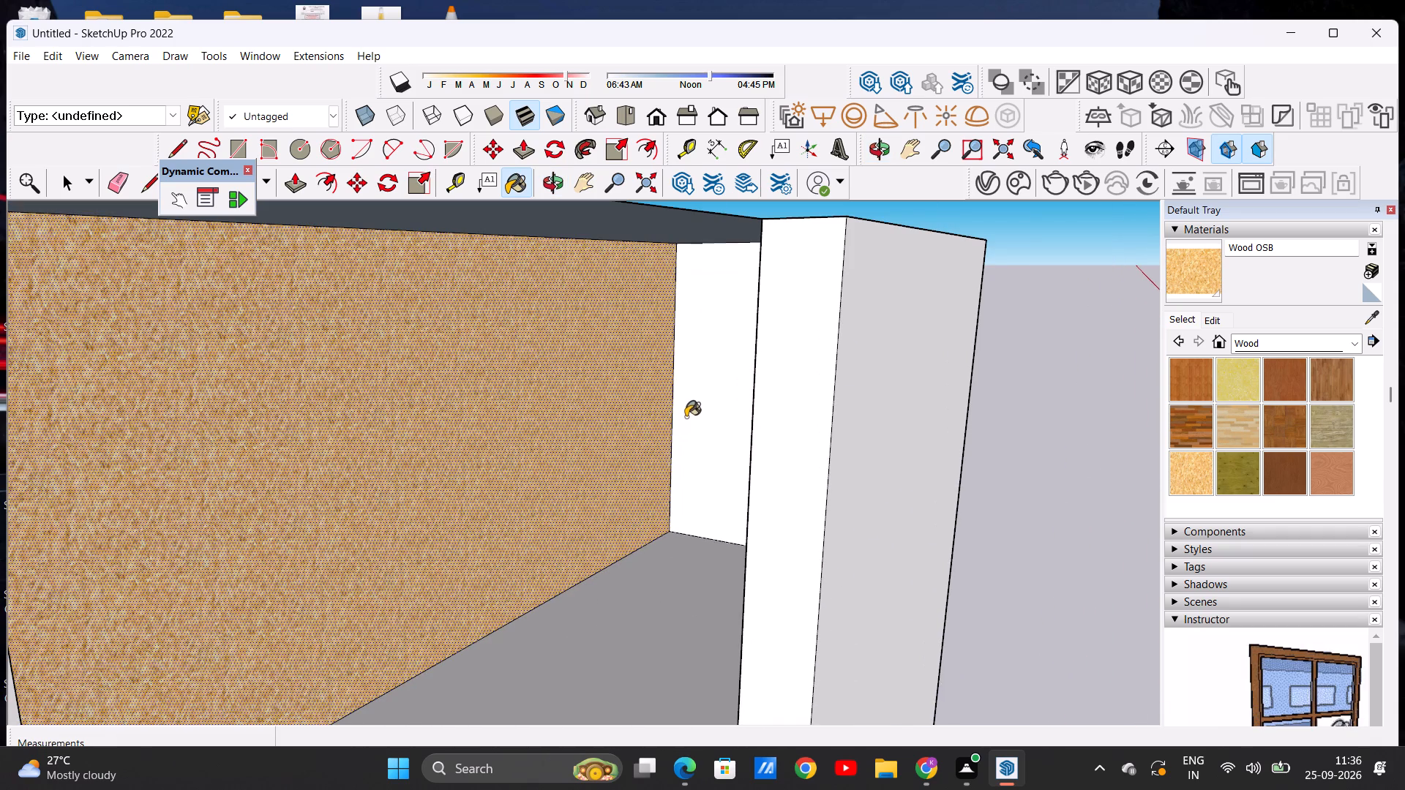
{"action": "left_click", "coordinate": [686, 416]}
{"action": "scroll", "coordinate": [616, 495], "scroll_direction": "down", "scroll_amount": 14}
{"action": "middle_click_drag", "start_coordinate": [645, 581], "coordinate": [523, 542]}
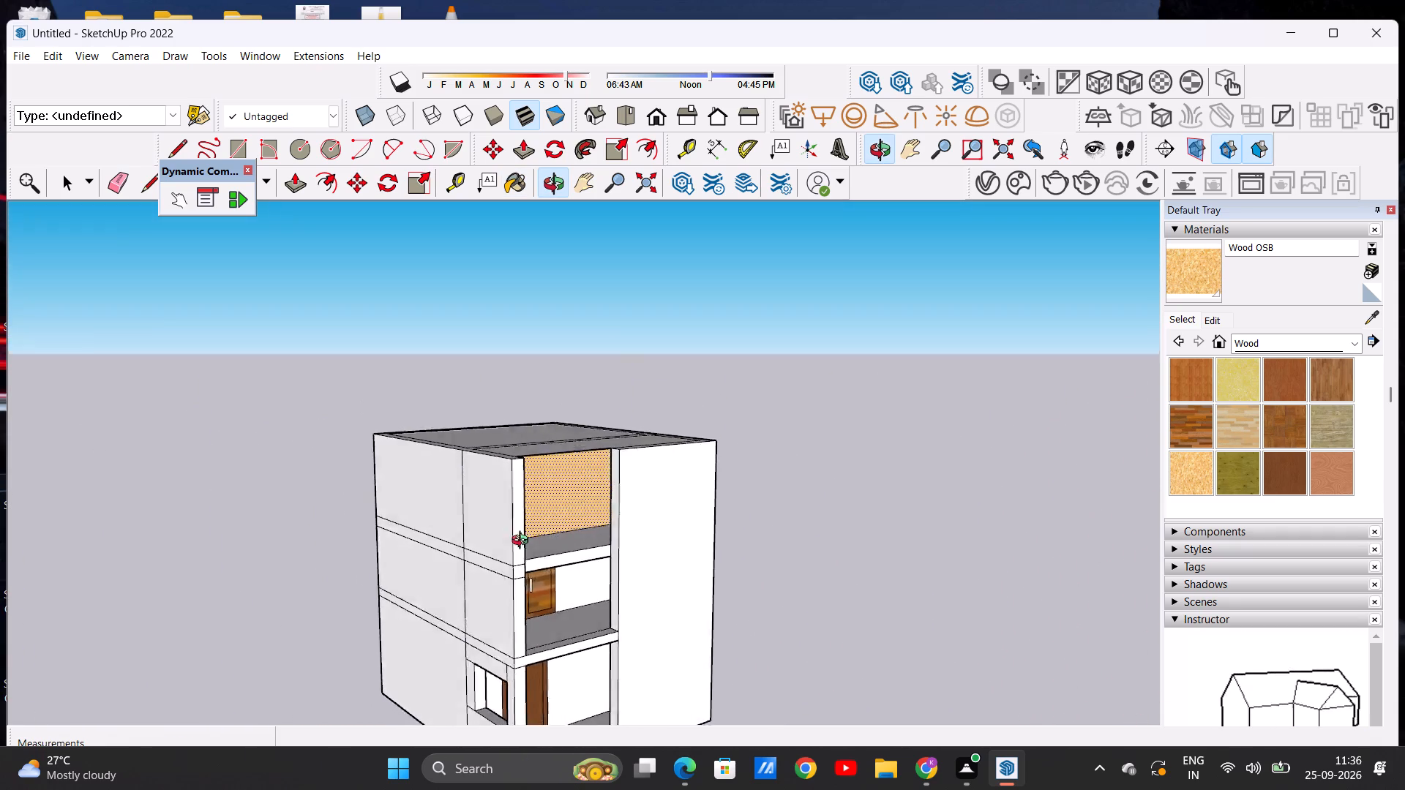
{"action": "middle_click_drag", "start_coordinate": [523, 542], "coordinate": [331, 539]}
{"action": "scroll", "coordinate": [436, 534], "scroll_direction": "down", "scroll_amount": 3}
{"action": "scroll", "coordinate": [520, 513], "scroll_direction": "up", "scroll_amount": 3}
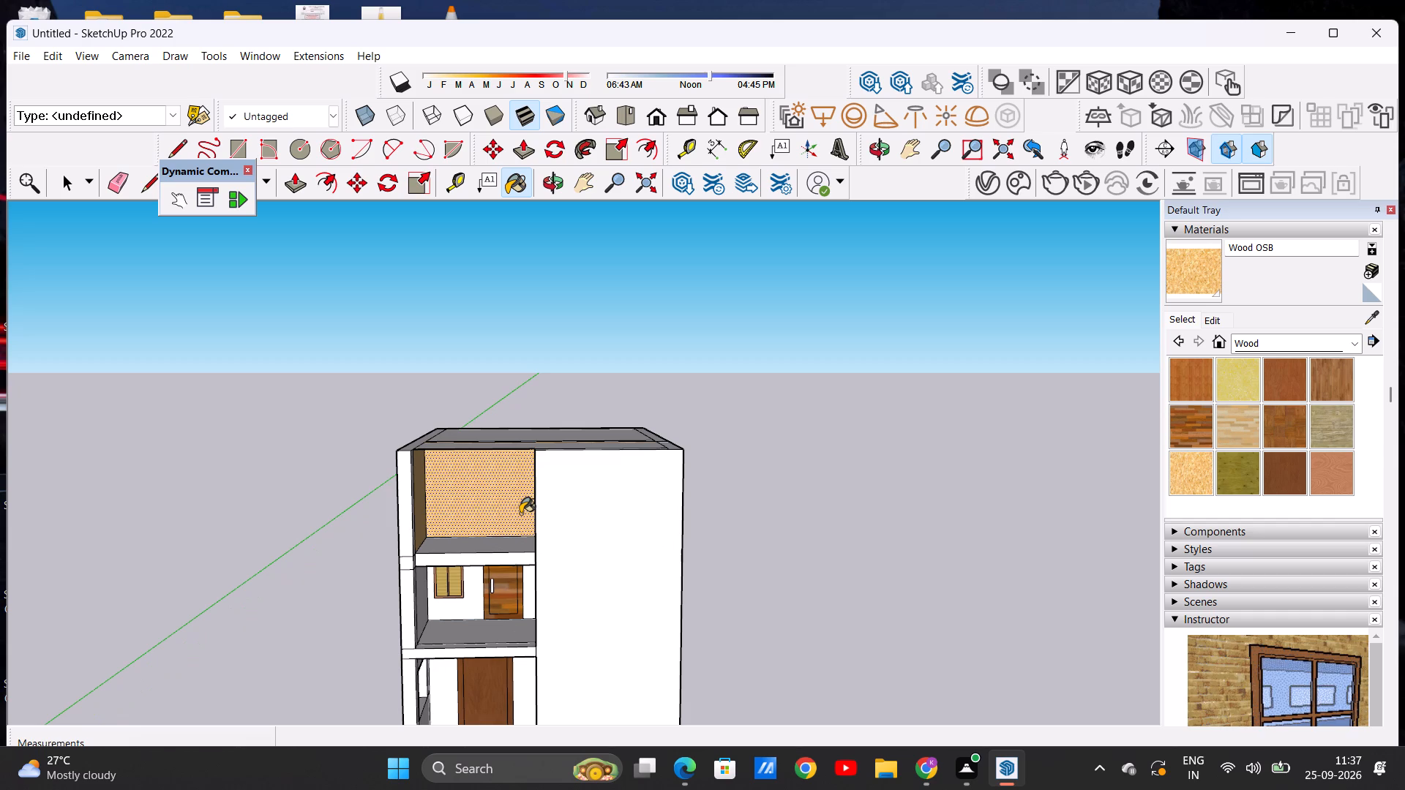
{"action": "key", "text": "space"}
Examine the building's front and the porch openings on all three levels from frontal, side and raised viewpoints.
{"action": "scroll", "coordinate": [520, 513], "scroll_direction": "down", "scroll_amount": 10}
{"action": "scroll", "coordinate": [535, 609], "scroll_direction": "up", "scroll_amount": 4}
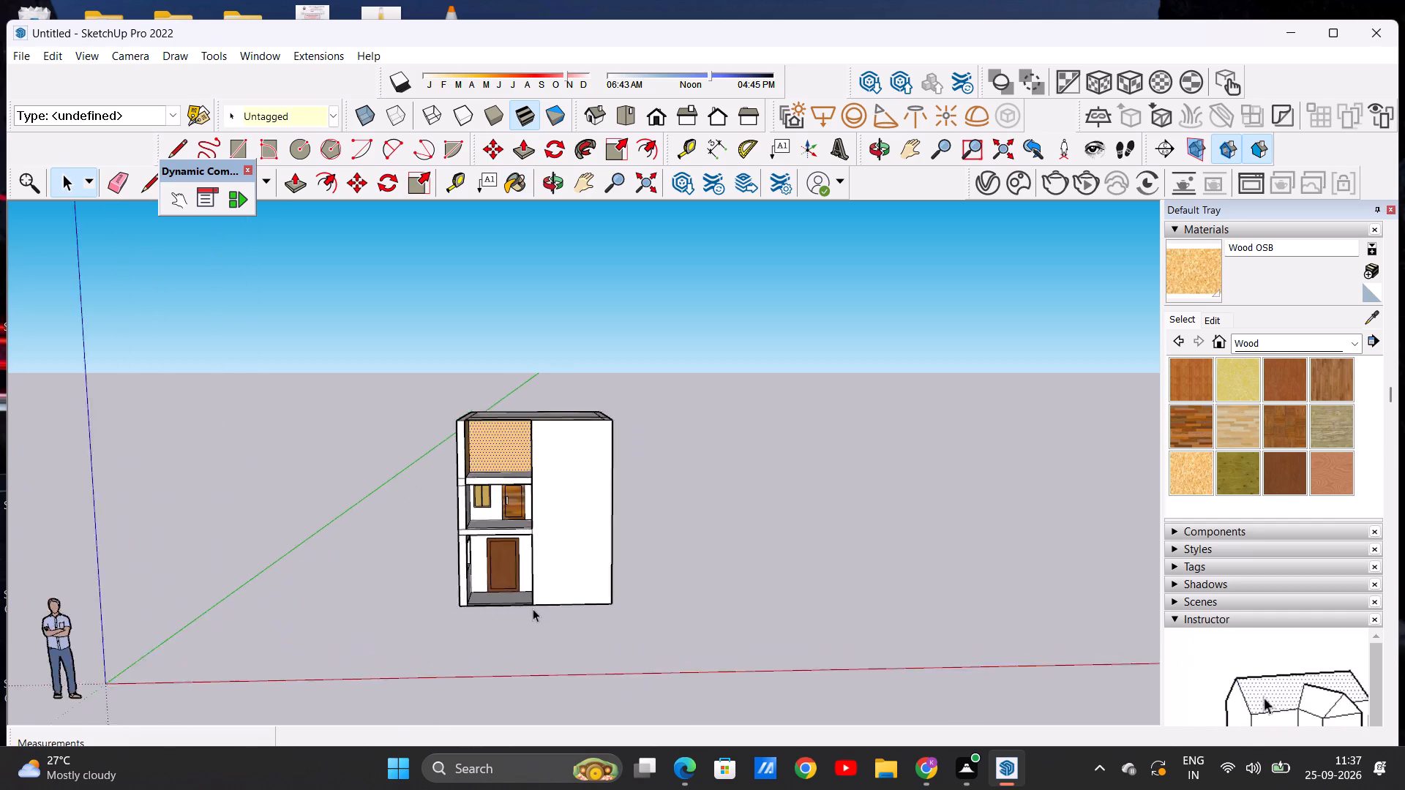
{"action": "scroll", "coordinate": [533, 609], "scroll_direction": "up", "scroll_amount": 2}
{"action": "scroll", "coordinate": [626, 540], "scroll_direction": "up", "scroll_amount": 5}
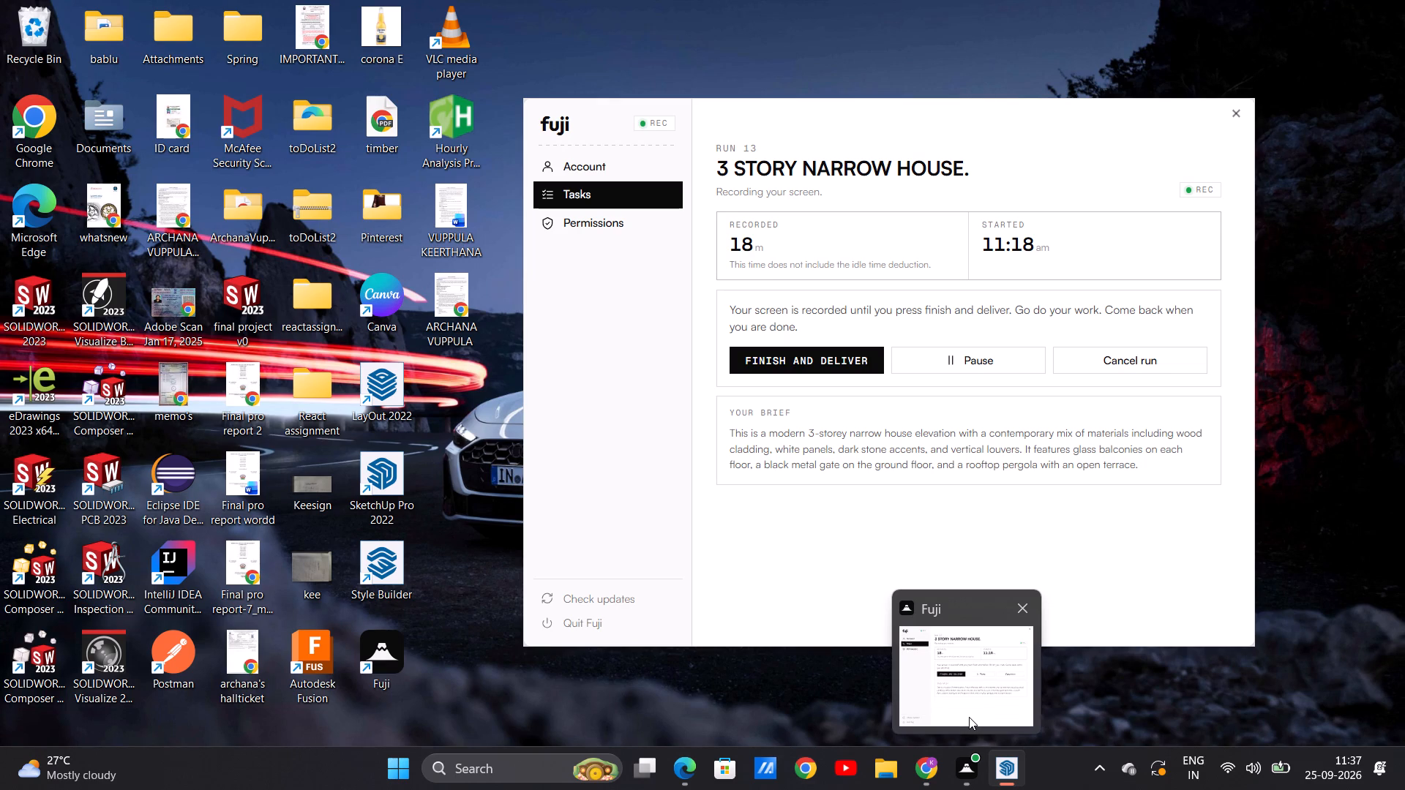
{"action": "left_click", "coordinate": [1006, 697]}
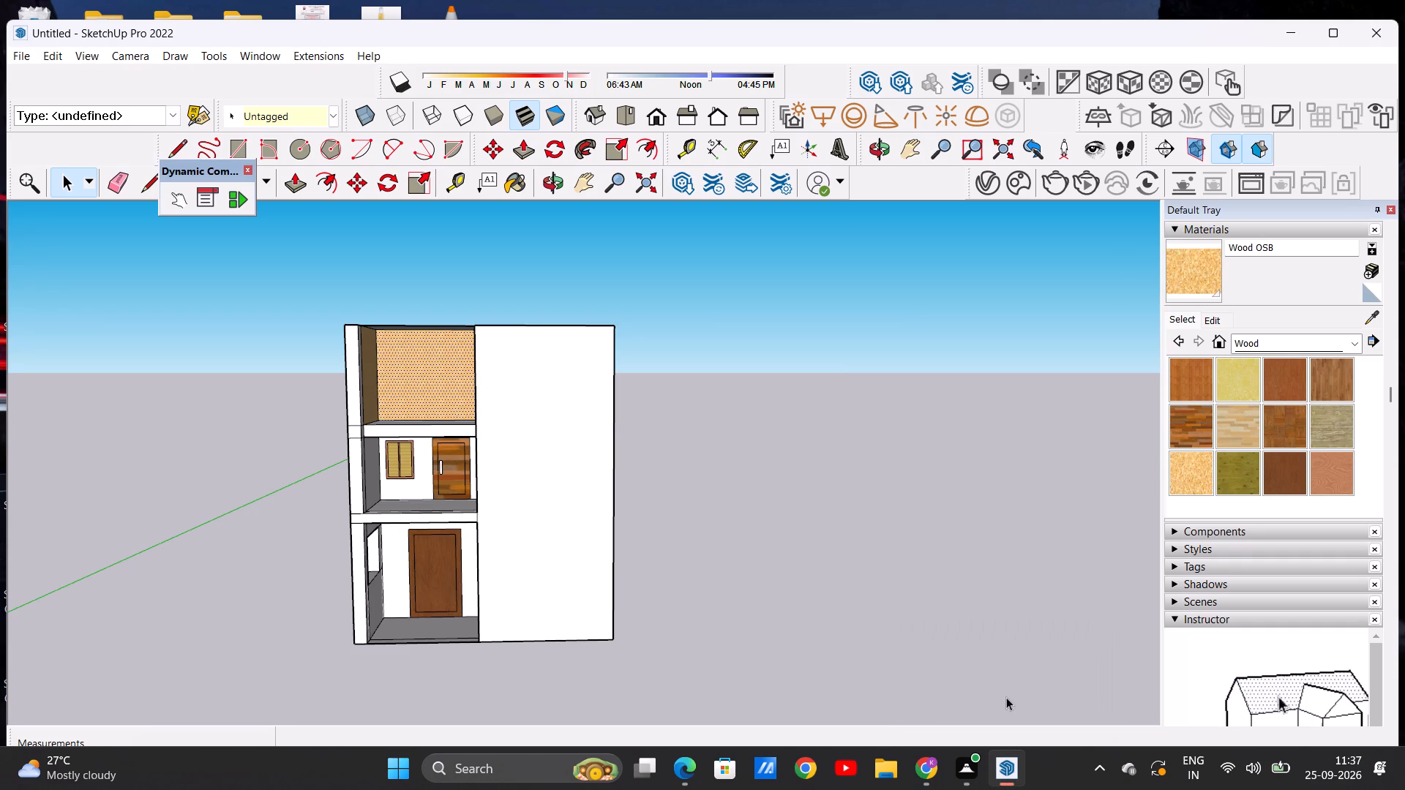
{"action": "scroll", "coordinate": [453, 373], "scroll_direction": "down", "scroll_amount": 9}
{"action": "scroll", "coordinate": [520, 365], "scroll_direction": "up", "scroll_amount": 7}
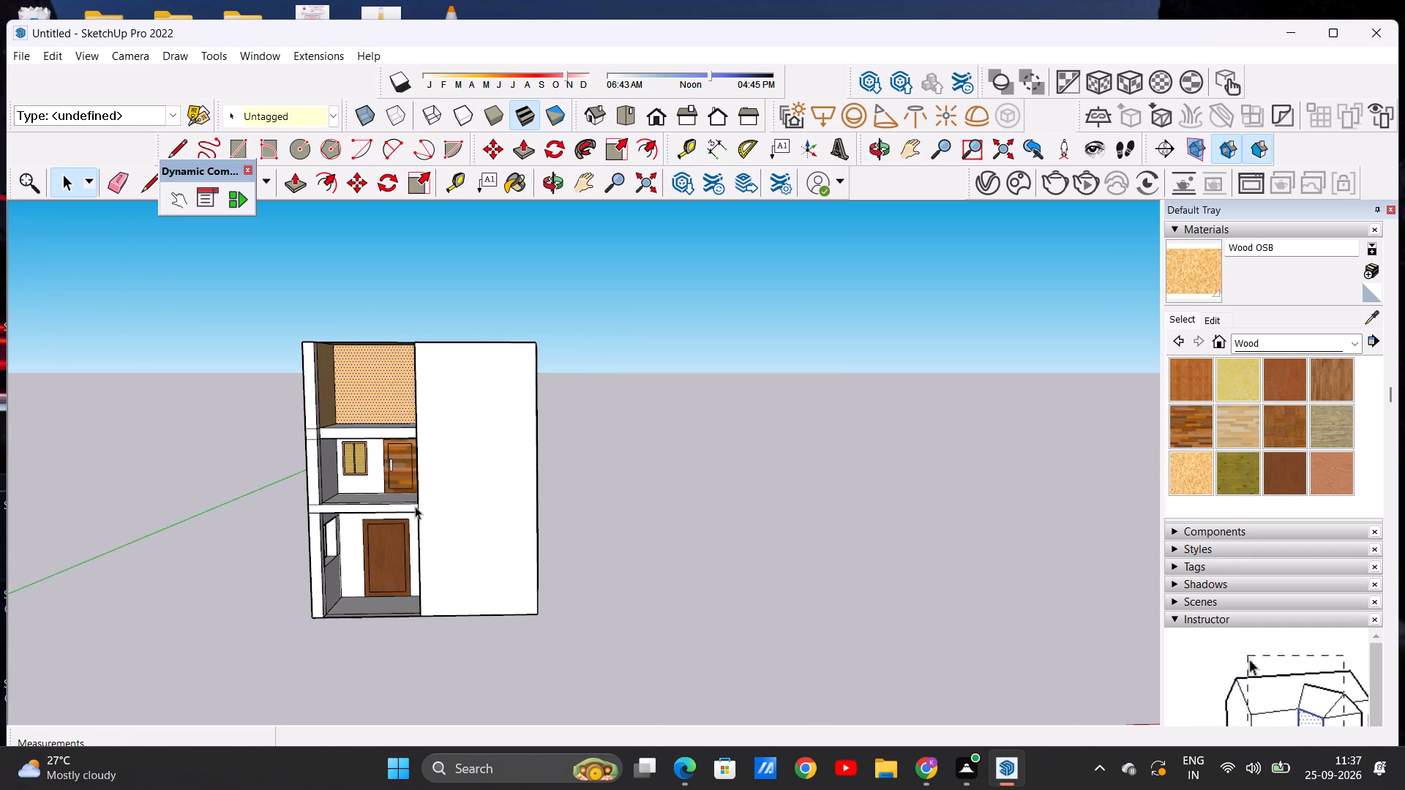
{"action": "middle_click_drag", "start_coordinate": [414, 507], "coordinate": [323, 545]}
{"action": "scroll", "coordinate": [346, 533], "scroll_direction": "up", "scroll_amount": 2}
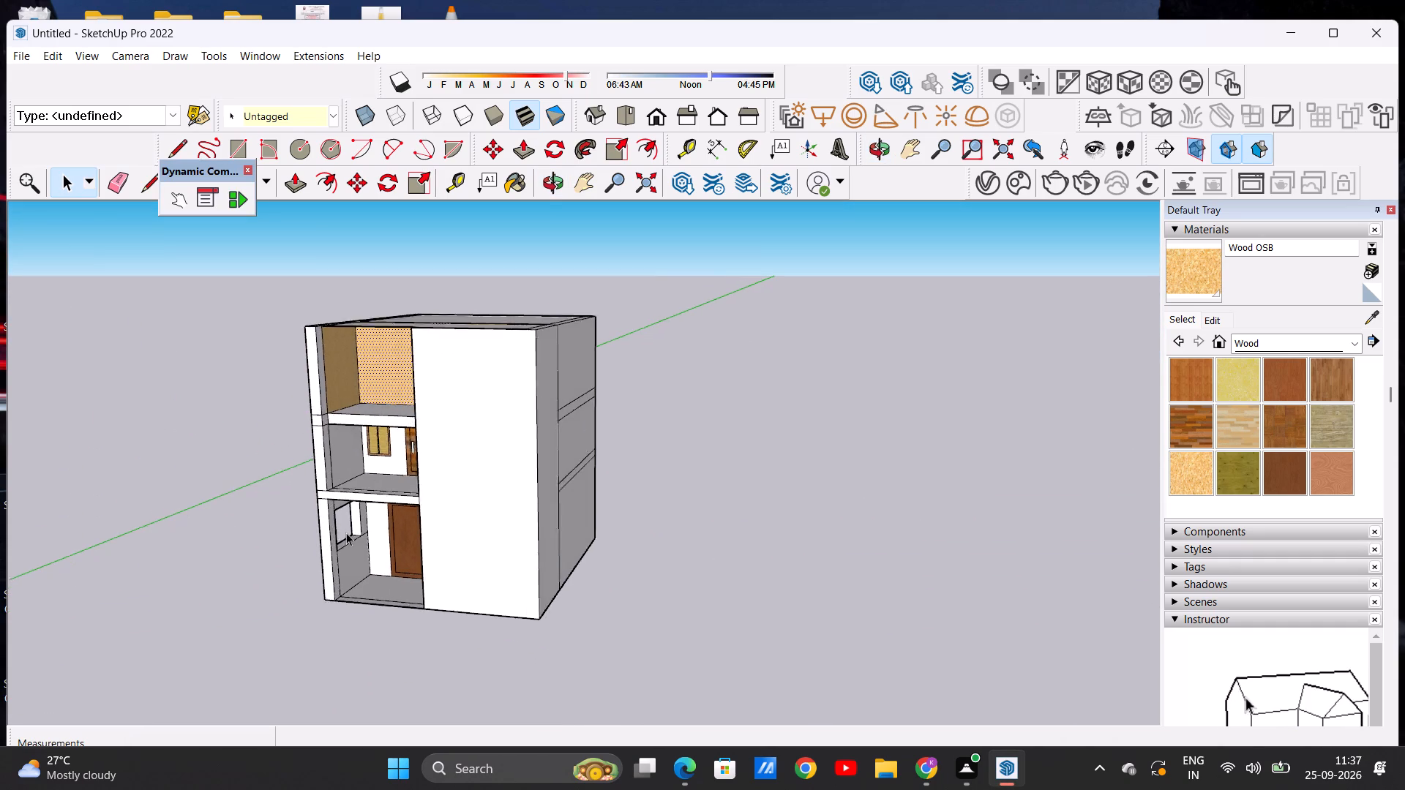
{"action": "scroll", "coordinate": [346, 533], "scroll_direction": "up", "scroll_amount": 4}
{"action": "scroll", "coordinate": [348, 533], "scroll_direction": "down", "scroll_amount": 6}
{"action": "scroll", "coordinate": [348, 533], "scroll_direction": "up", "scroll_amount": 4}
{"action": "middle_click_drag", "start_coordinate": [353, 534], "coordinate": [354, 535]}
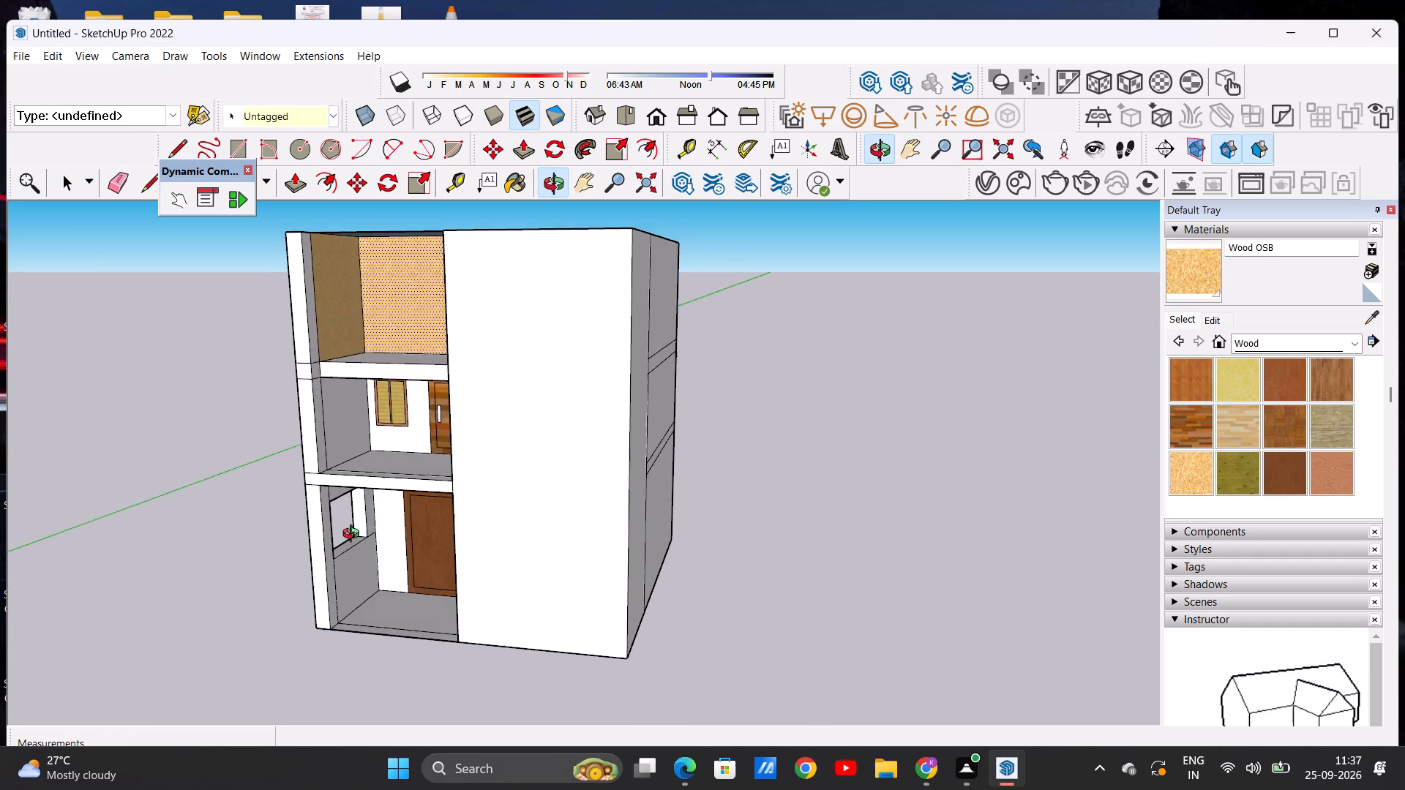
{"action": "middle_click_drag", "start_coordinate": [354, 535], "coordinate": [833, 491]}
{"action": "middle_click_drag", "start_coordinate": [833, 491], "coordinate": [405, 505]}
{"action": "scroll", "coordinate": [419, 522], "scroll_direction": "down", "scroll_amount": 4}
{"action": "middle_click_drag", "start_coordinate": [441, 556], "coordinate": [469, 510]}
{"action": "scroll", "coordinate": [480, 538], "scroll_direction": "up", "scroll_amount": 5}
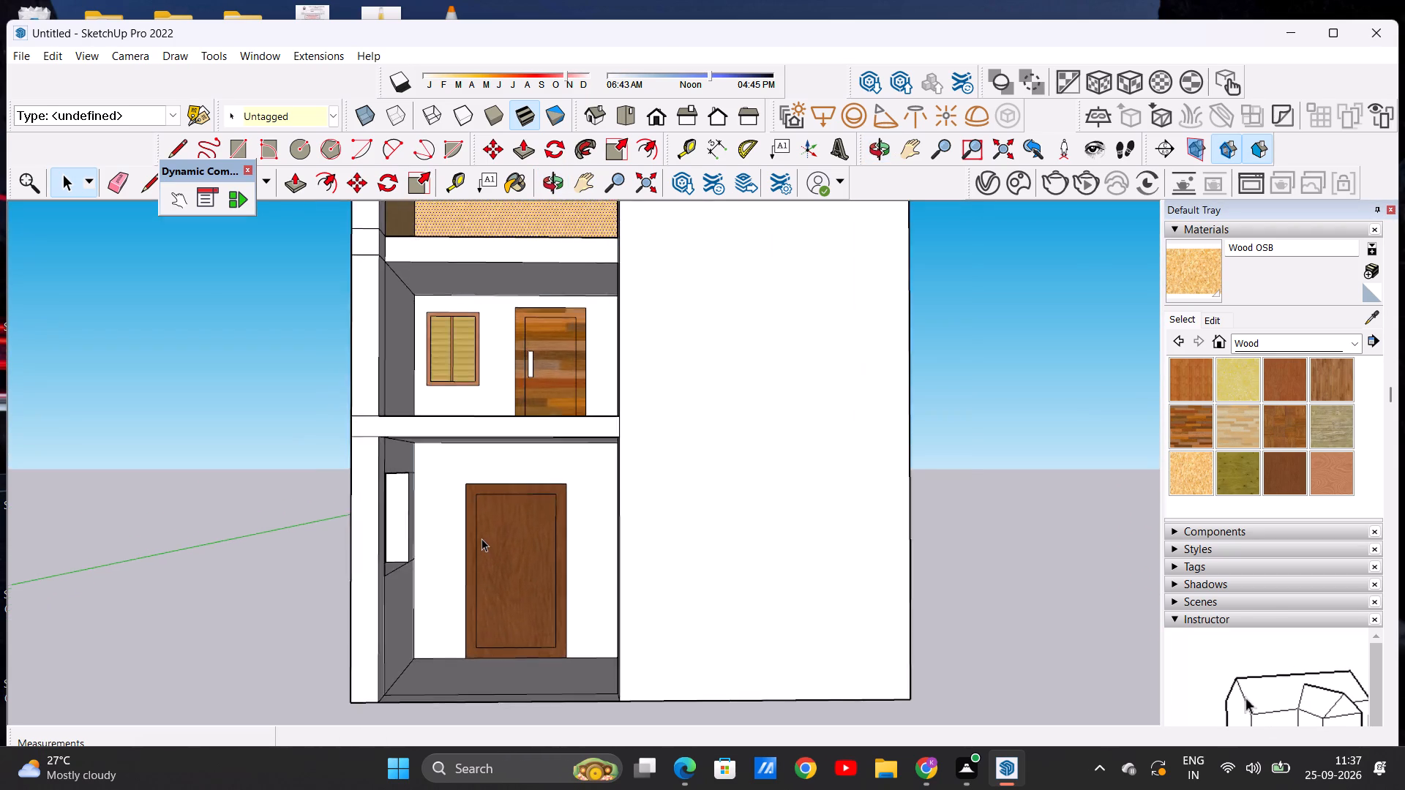
{"action": "scroll", "coordinate": [482, 538], "scroll_direction": "up", "scroll_amount": 2}
{"action": "scroll", "coordinate": [486, 544], "scroll_direction": "down", "scroll_amount": 12}
{"action": "scroll", "coordinate": [556, 366], "scroll_direction": "up", "scroll_amount": 5}
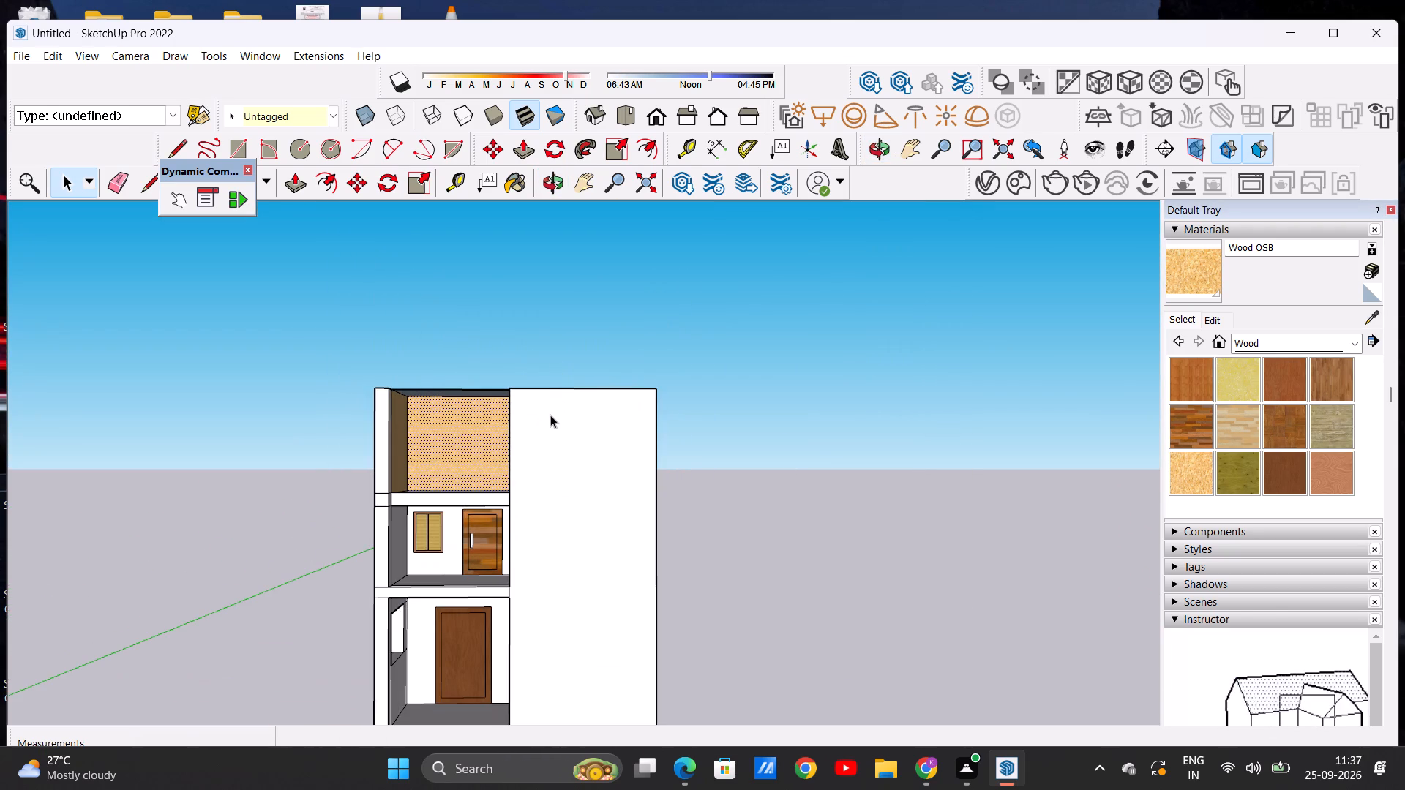
{"action": "scroll", "coordinate": [548, 420], "scroll_direction": "down", "scroll_amount": 3}
{"action": "middle_click_drag", "start_coordinate": [501, 437], "coordinate": [501, 484]}
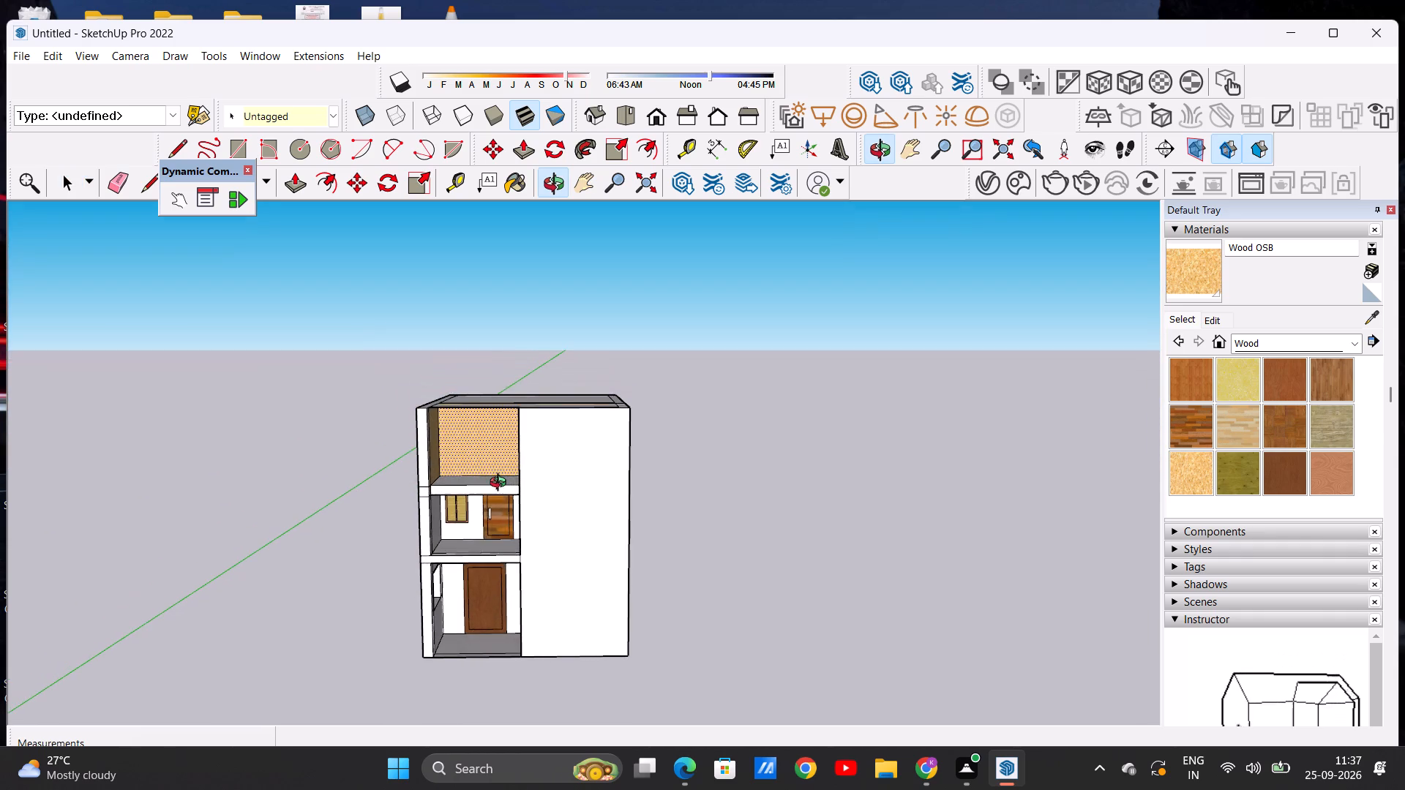
{"action": "middle_click_drag", "start_coordinate": [501, 484], "coordinate": [490, 572]}
{"action": "scroll", "coordinate": [458, 470], "scroll_direction": "up", "scroll_amount": 2}
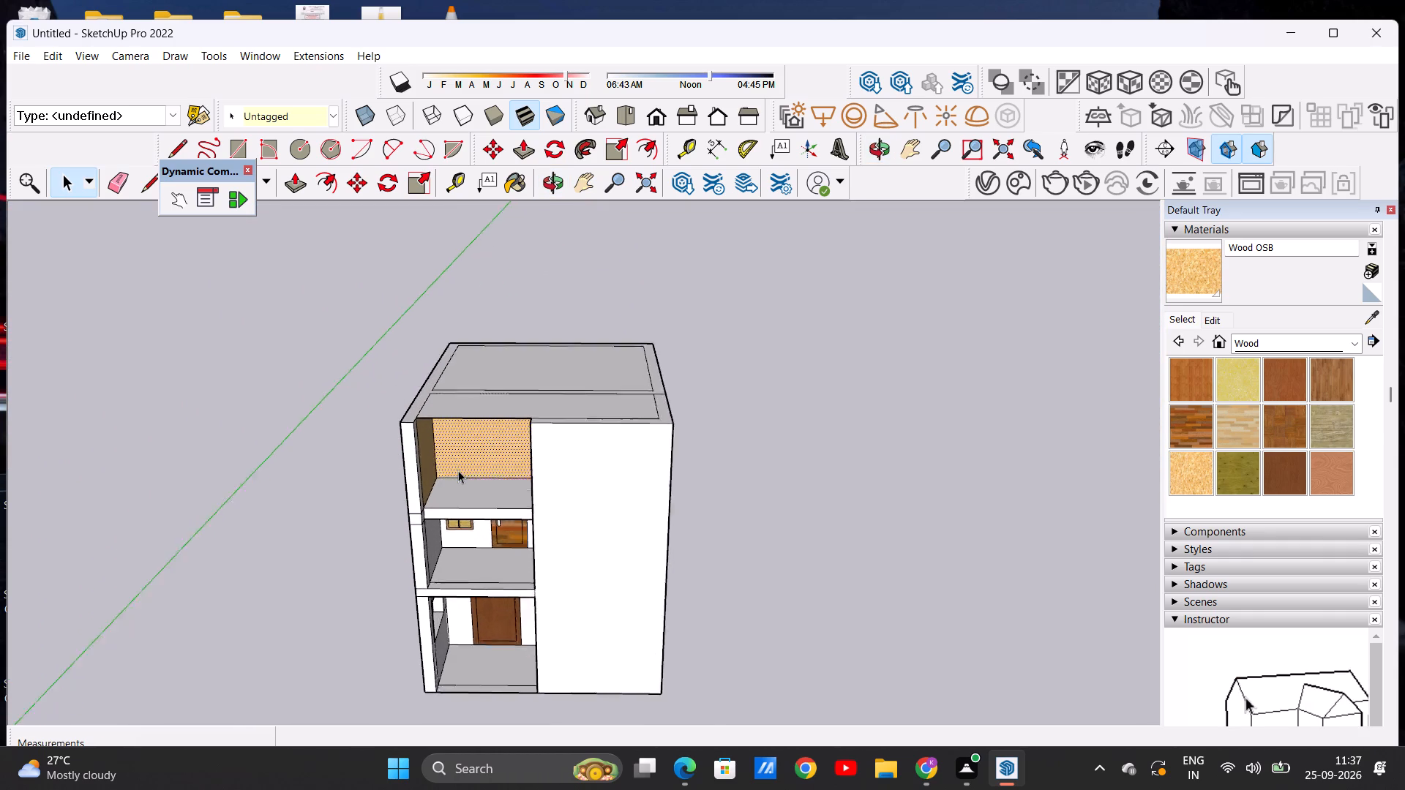
{"action": "scroll", "coordinate": [458, 470], "scroll_direction": "up", "scroll_amount": 7}
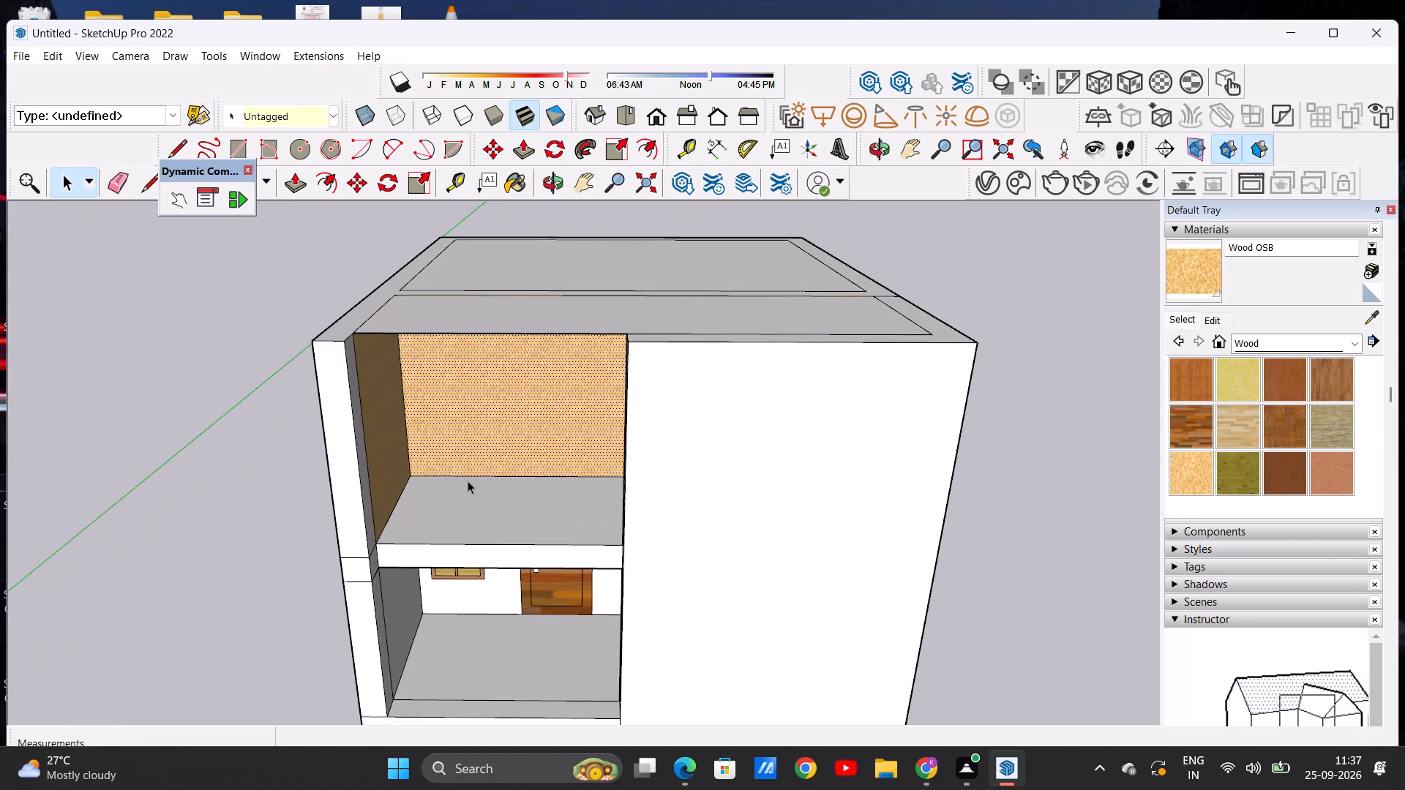
{"action": "scroll", "coordinate": [468, 480], "scroll_direction": "down", "scroll_amount": 5}
{"action": "middle_click_drag", "start_coordinate": [498, 628], "coordinate": [509, 537]}
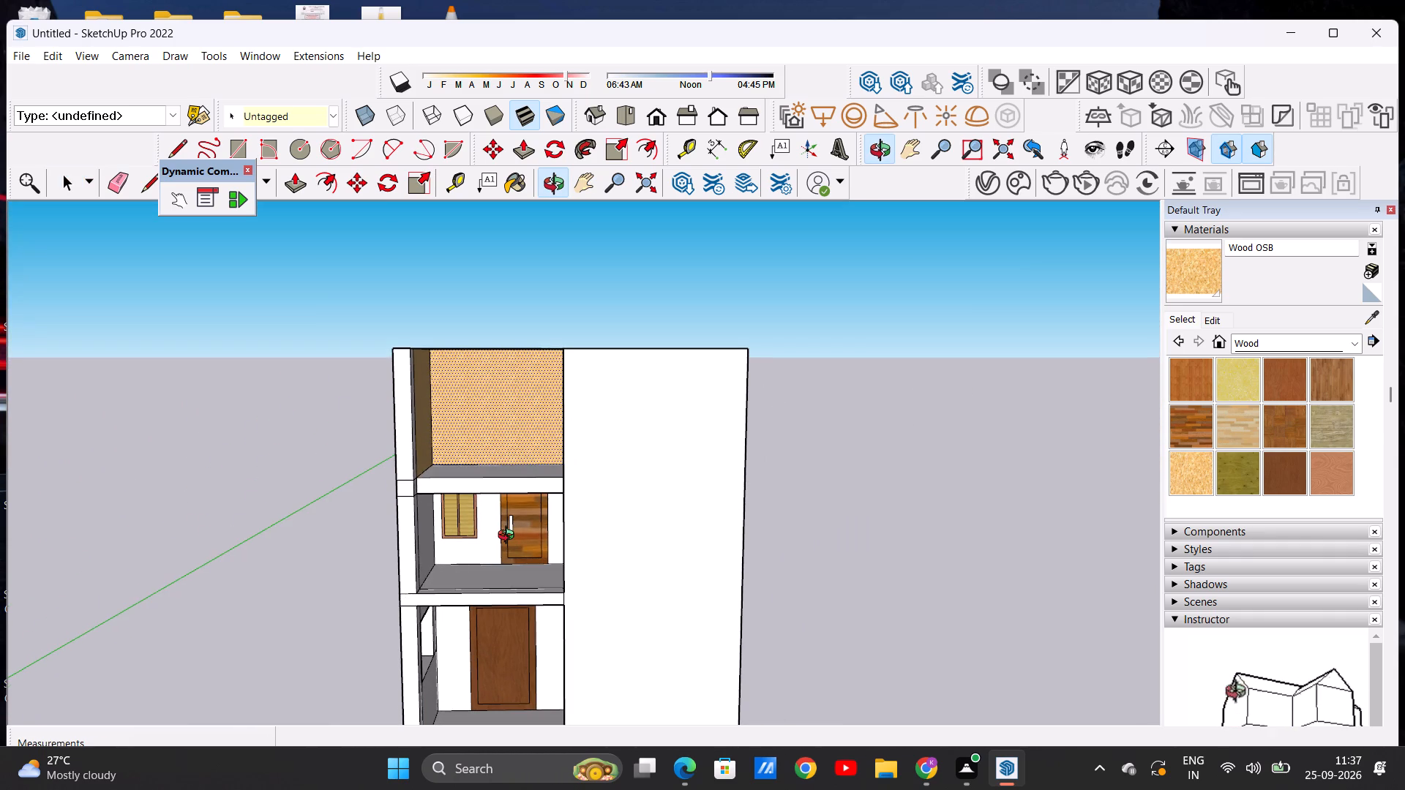
{"action": "middle_click_drag", "start_coordinate": [509, 537], "coordinate": [471, 606]}
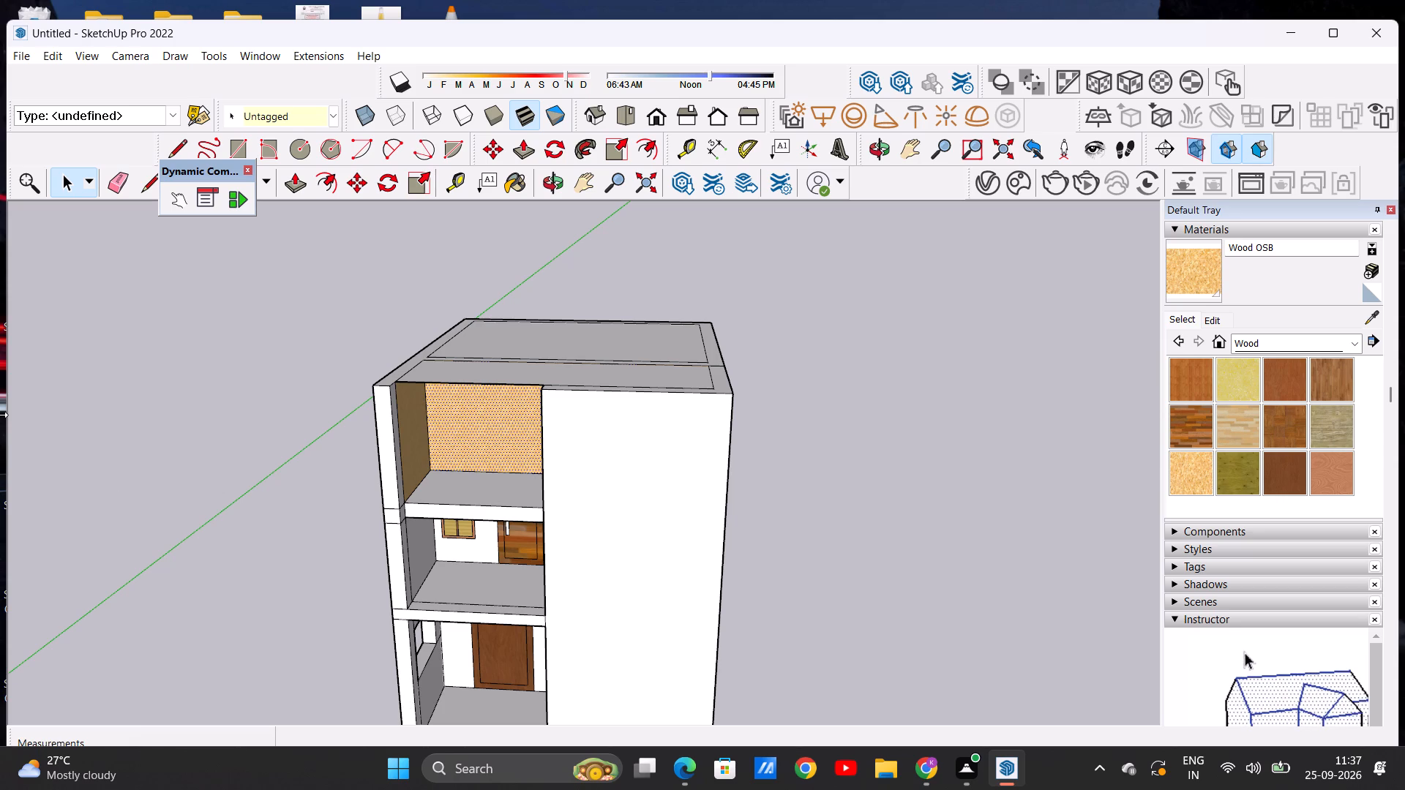
{"action": "scroll", "coordinate": [12, 348], "scroll_direction": "down", "scroll_amount": 5}
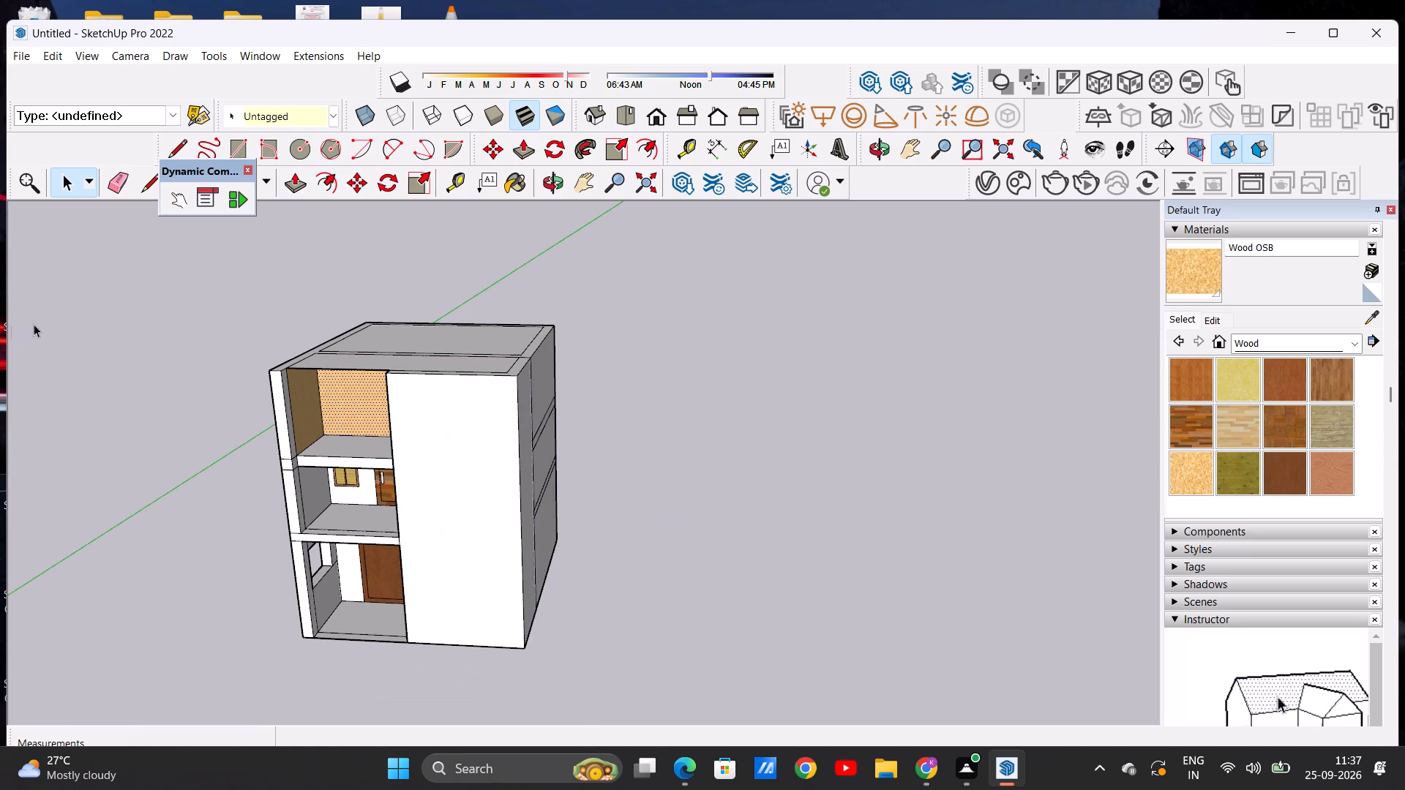
{"action": "scroll", "coordinate": [264, 440], "scroll_direction": "up", "scroll_amount": 5}
{"action": "middle_click_drag", "start_coordinate": [361, 426], "coordinate": [427, 420]}
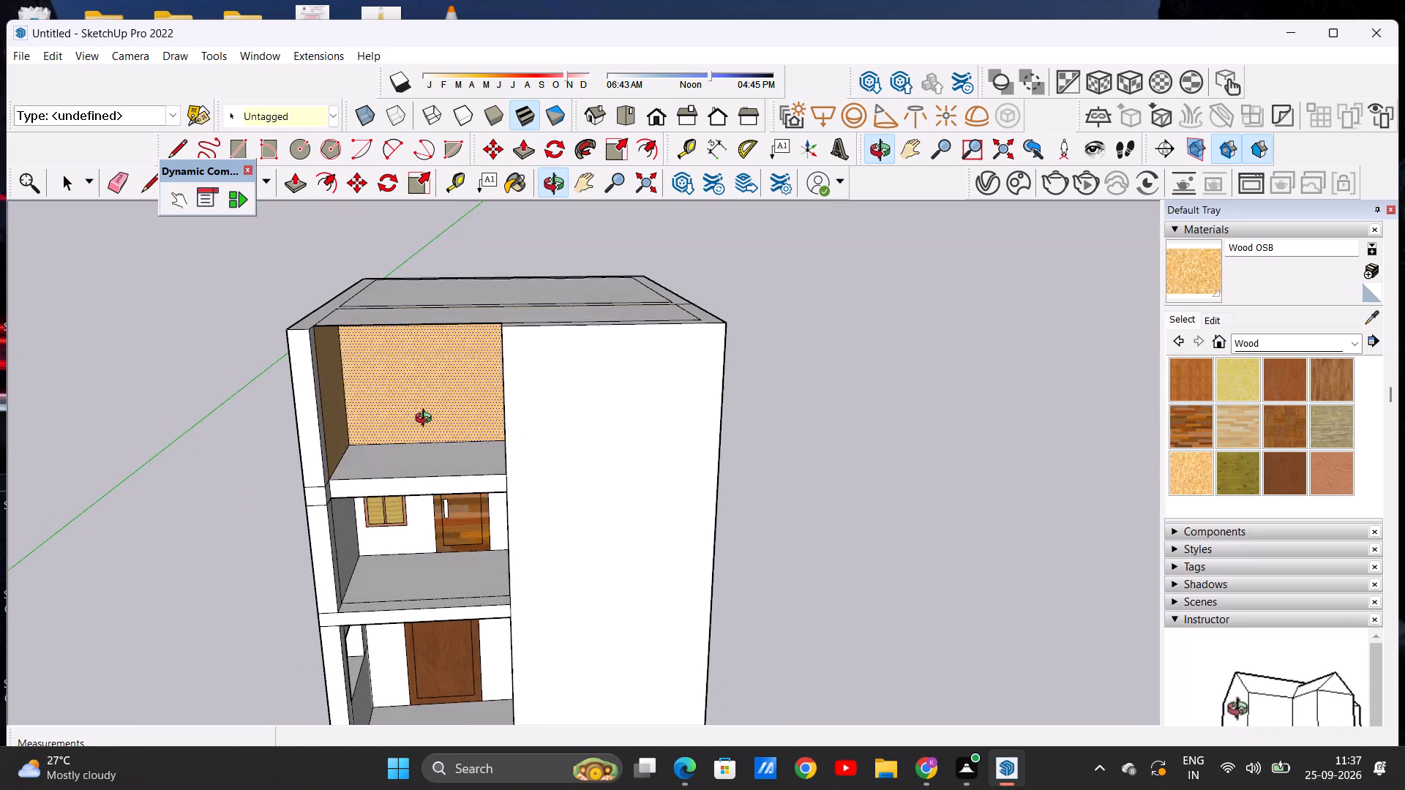
{"action": "middle_click_drag", "start_coordinate": [427, 420], "coordinate": [439, 386]}
{"action": "scroll", "coordinate": [468, 436], "scroll_direction": "up", "scroll_amount": 2}
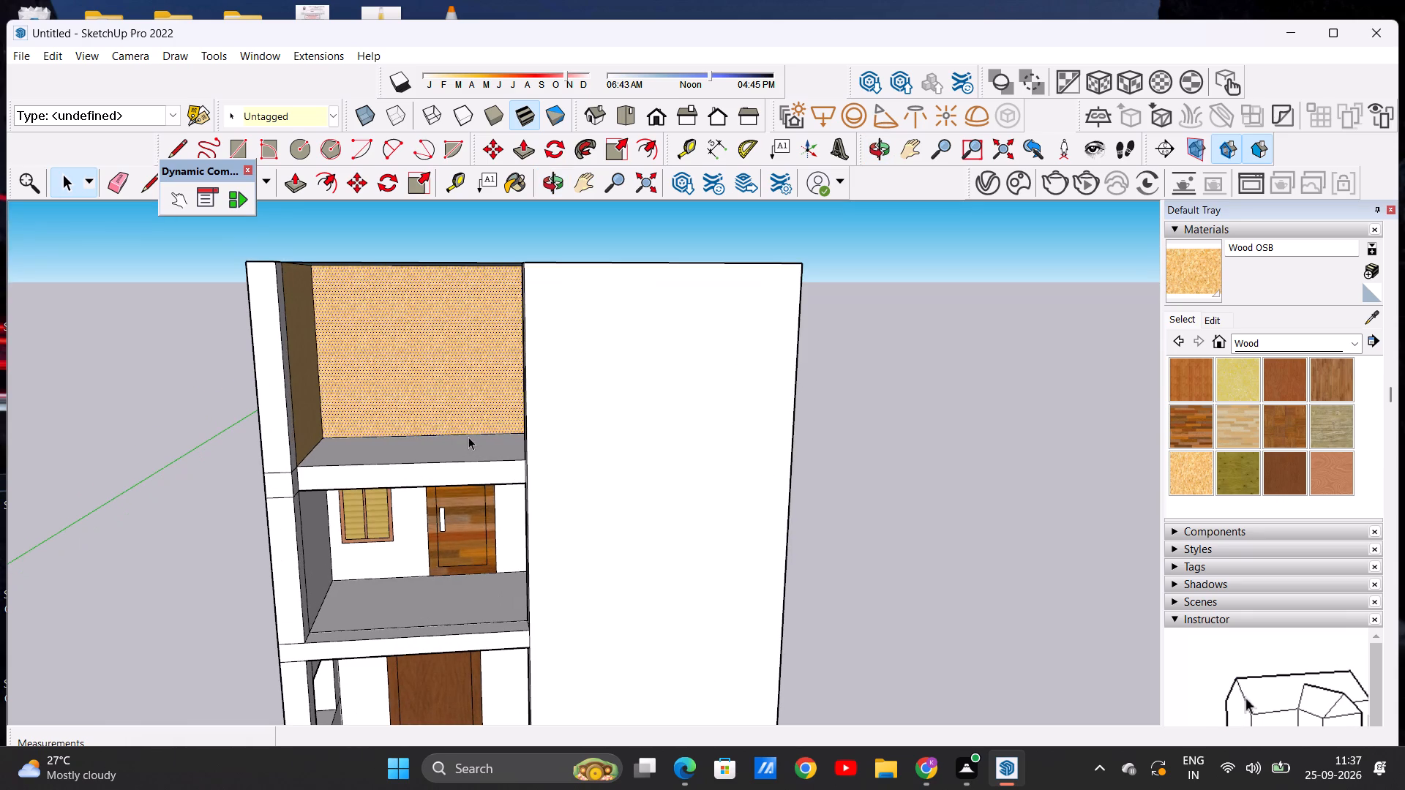
{"action": "middle_click_drag", "start_coordinate": [468, 437], "coordinate": [460, 485]}
{"action": "scroll", "coordinate": [489, 455], "scroll_direction": "down", "scroll_amount": 2}
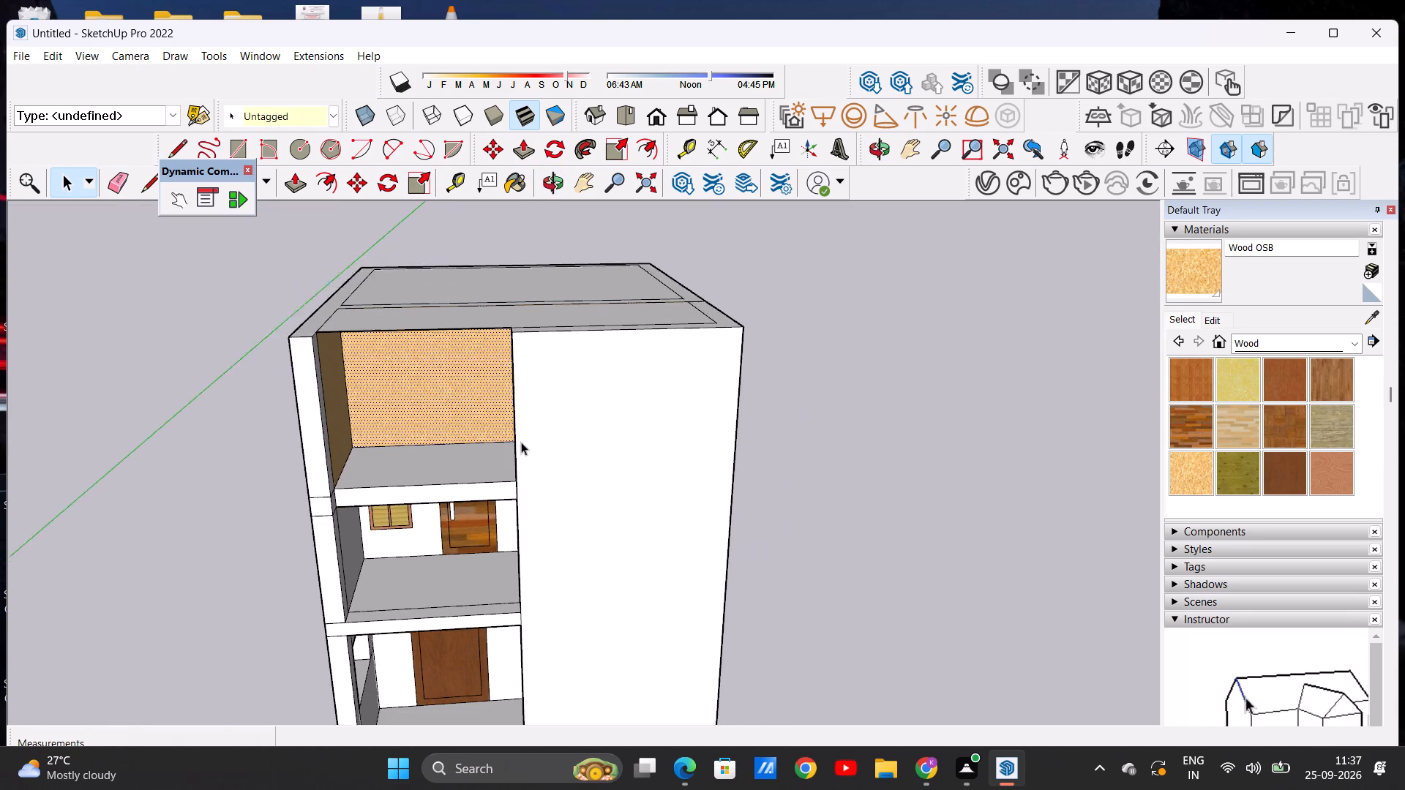
{"action": "scroll", "coordinate": [521, 442], "scroll_direction": "down", "scroll_amount": 2}
{"action": "middle_click_drag", "start_coordinate": [502, 423], "coordinate": [512, 492]}
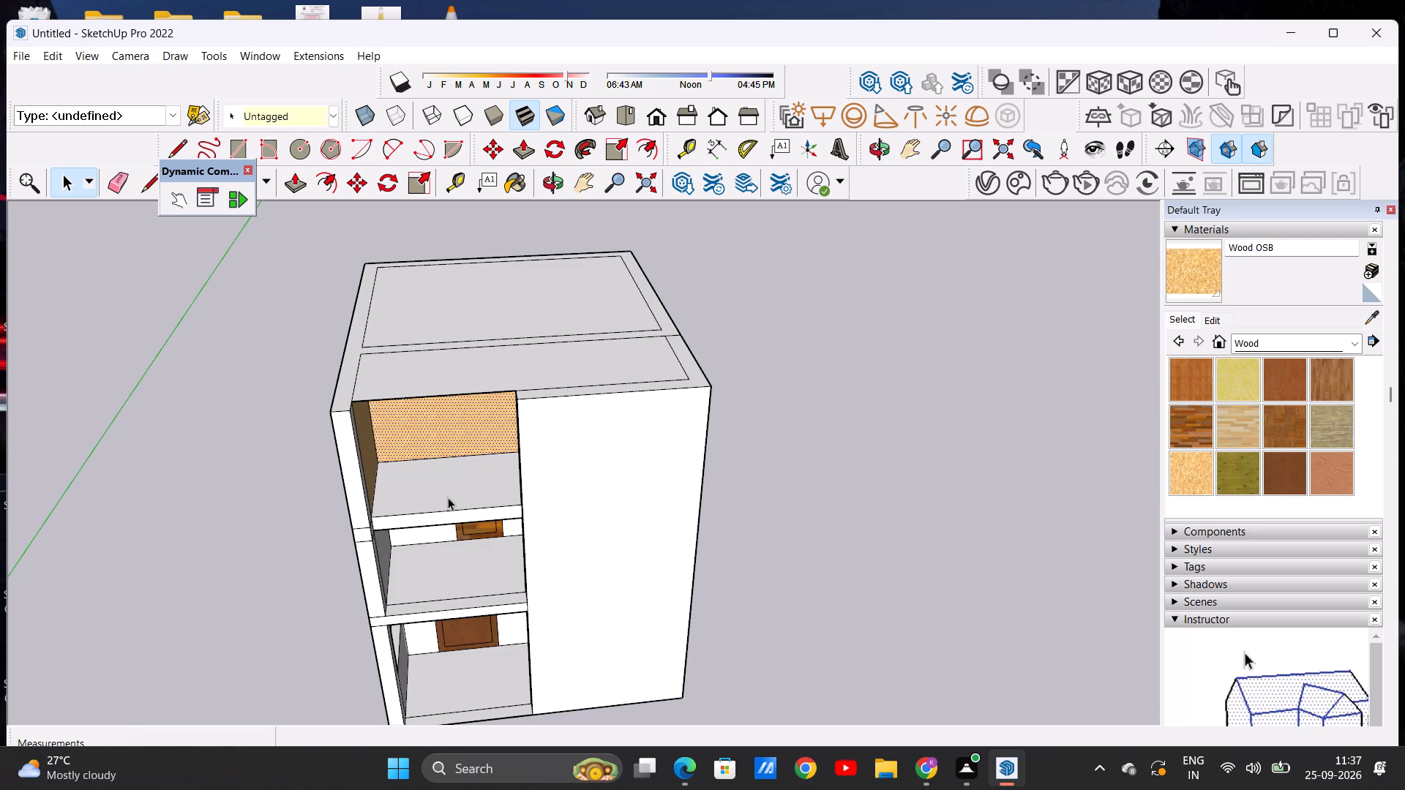
{"action": "middle_click_drag", "start_coordinate": [447, 499], "coordinate": [438, 426]}
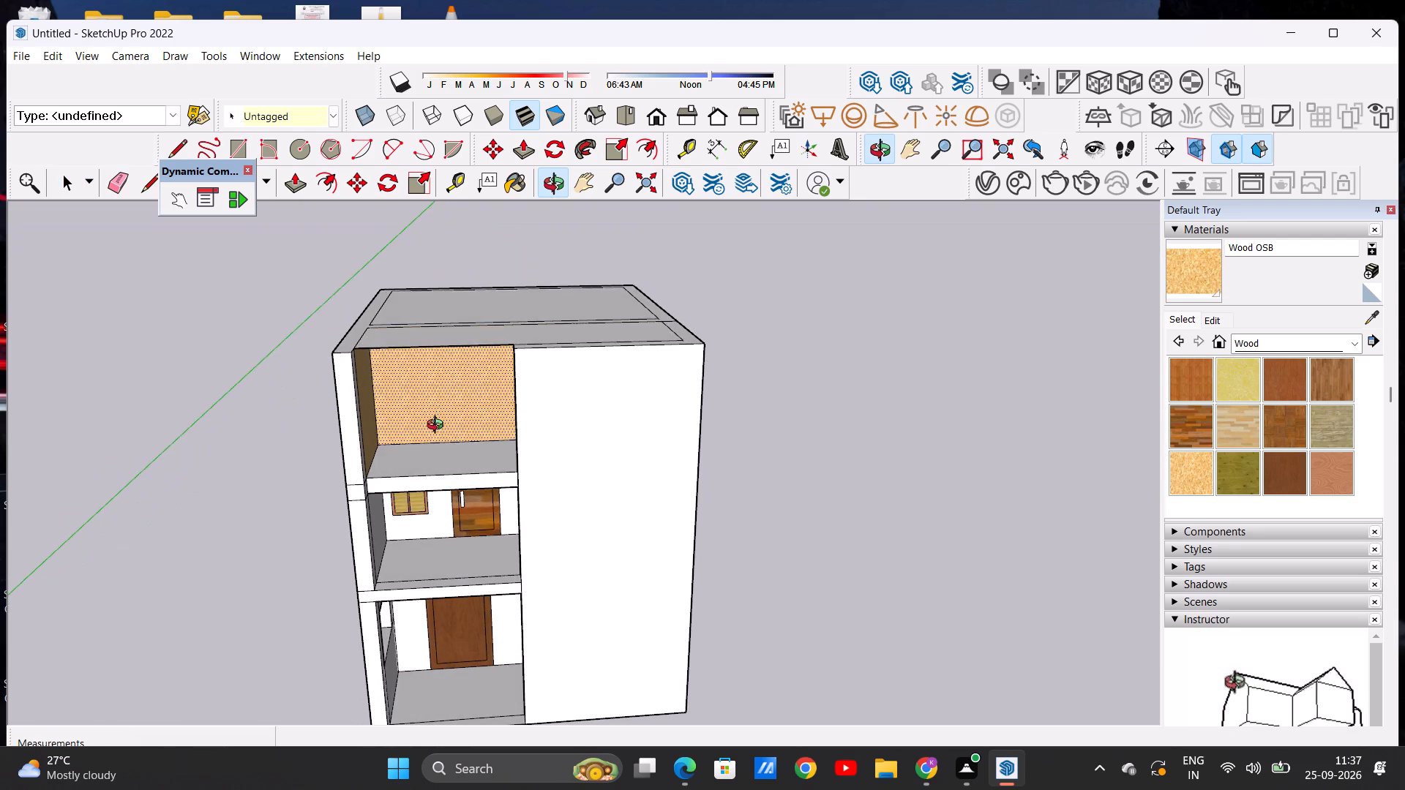
{"action": "middle_click_drag", "start_coordinate": [438, 426], "coordinate": [438, 421]}
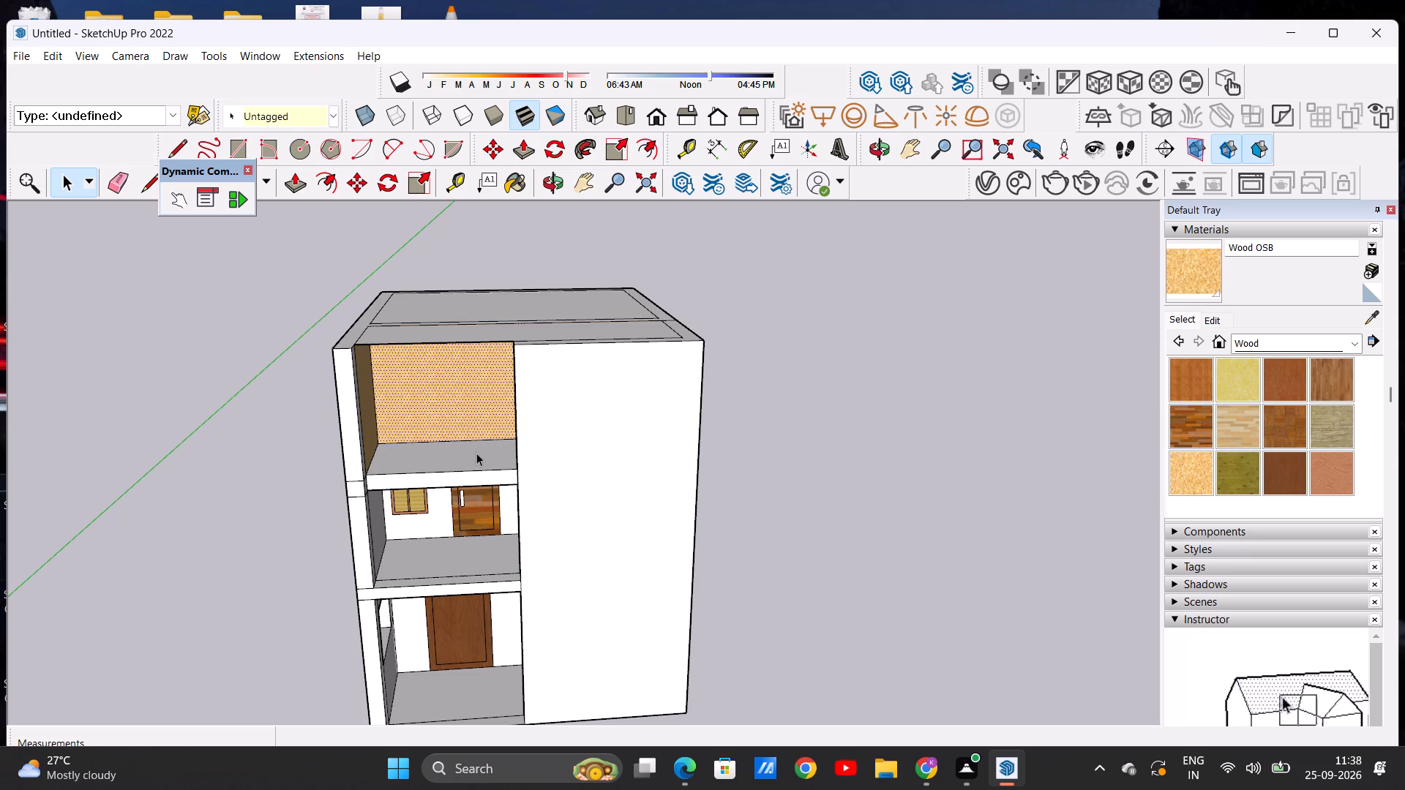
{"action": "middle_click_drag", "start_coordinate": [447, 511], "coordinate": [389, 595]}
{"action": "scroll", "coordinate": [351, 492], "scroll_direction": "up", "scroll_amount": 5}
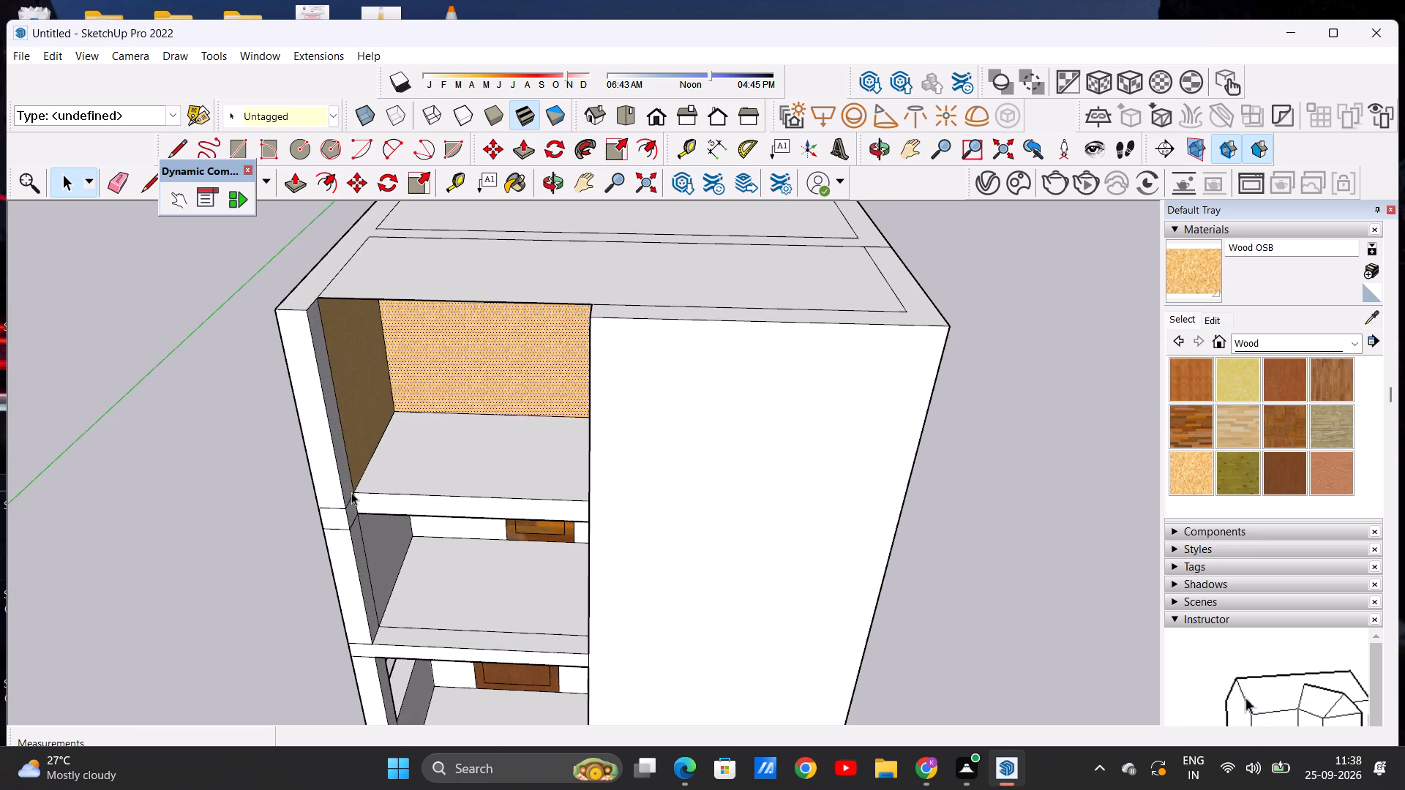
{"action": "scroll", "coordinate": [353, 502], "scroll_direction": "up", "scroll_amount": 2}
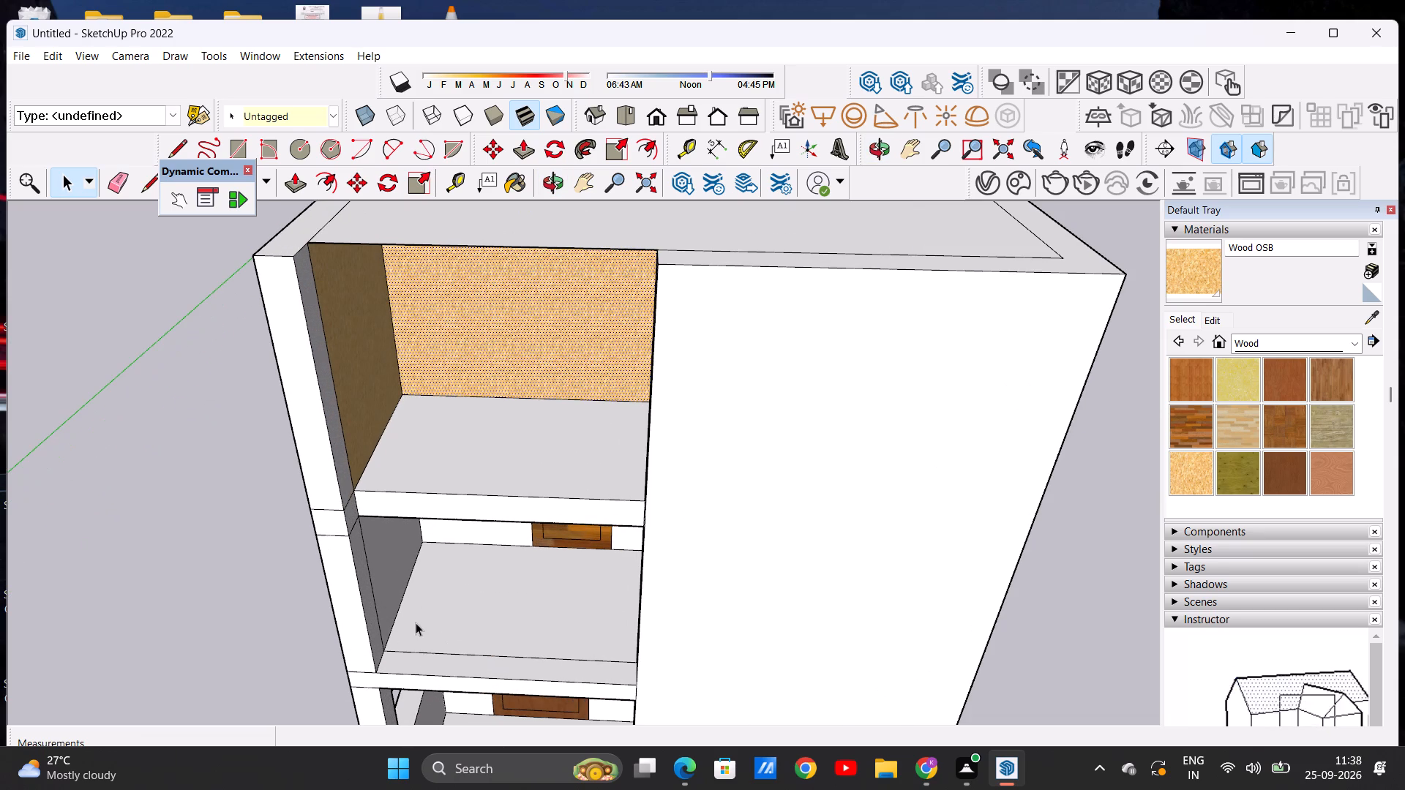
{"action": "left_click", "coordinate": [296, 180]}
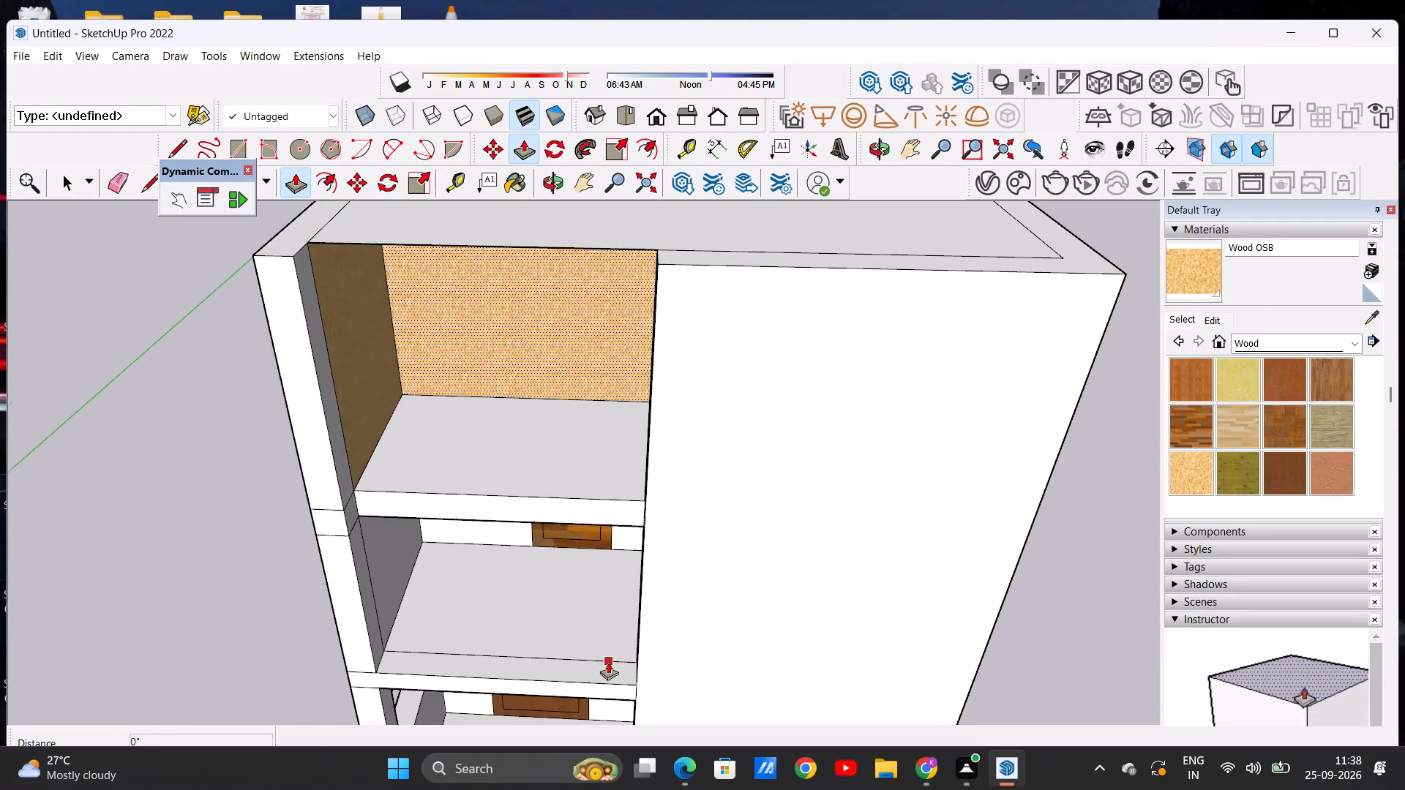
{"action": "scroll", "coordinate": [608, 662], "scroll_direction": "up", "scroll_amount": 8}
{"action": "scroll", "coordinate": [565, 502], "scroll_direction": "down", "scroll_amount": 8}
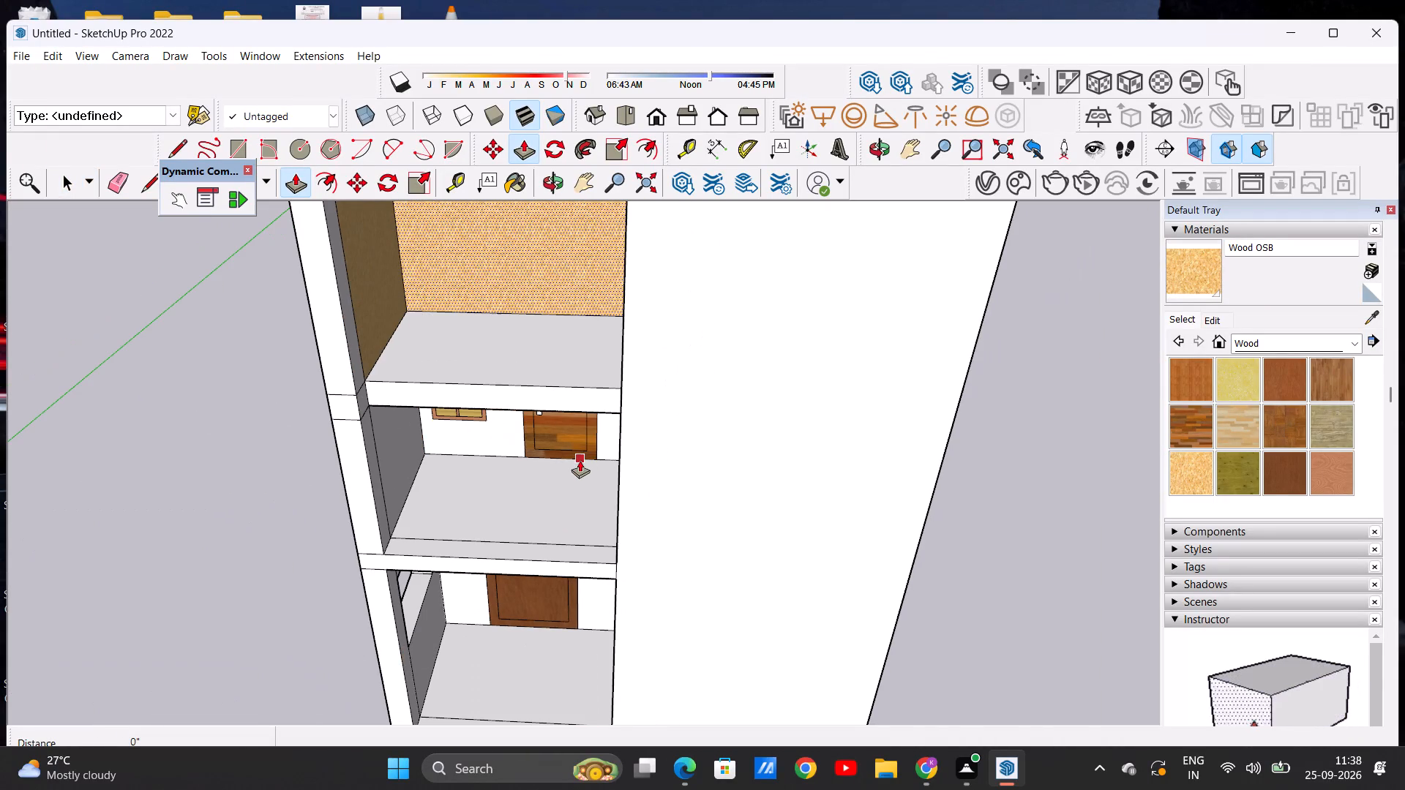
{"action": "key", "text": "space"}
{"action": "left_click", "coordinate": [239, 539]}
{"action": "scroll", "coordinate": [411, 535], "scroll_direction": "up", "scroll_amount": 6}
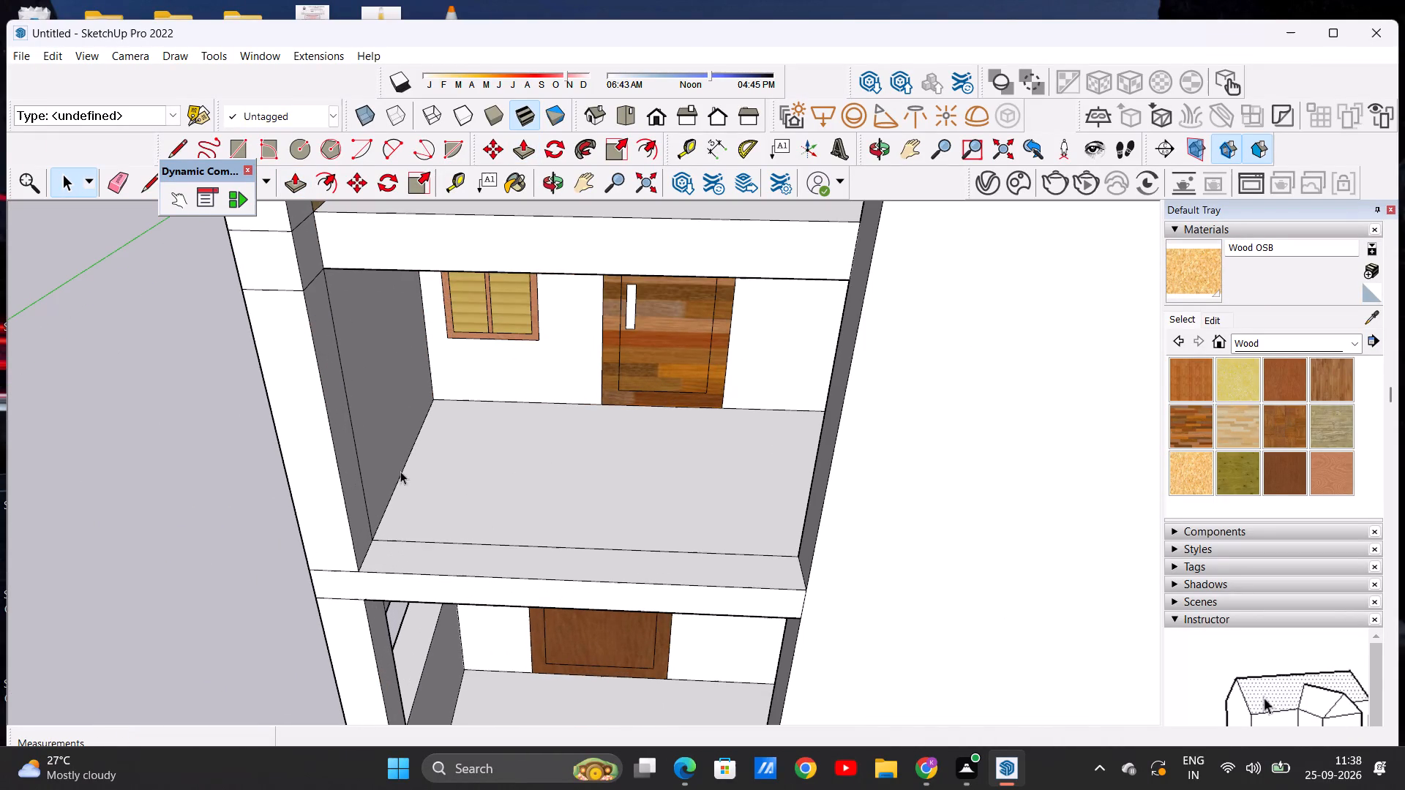
Push/Pull the front floor strip of the middle-level porch upward about 6 3/8" as a low parapet.
{"action": "left_click", "coordinate": [299, 181]}
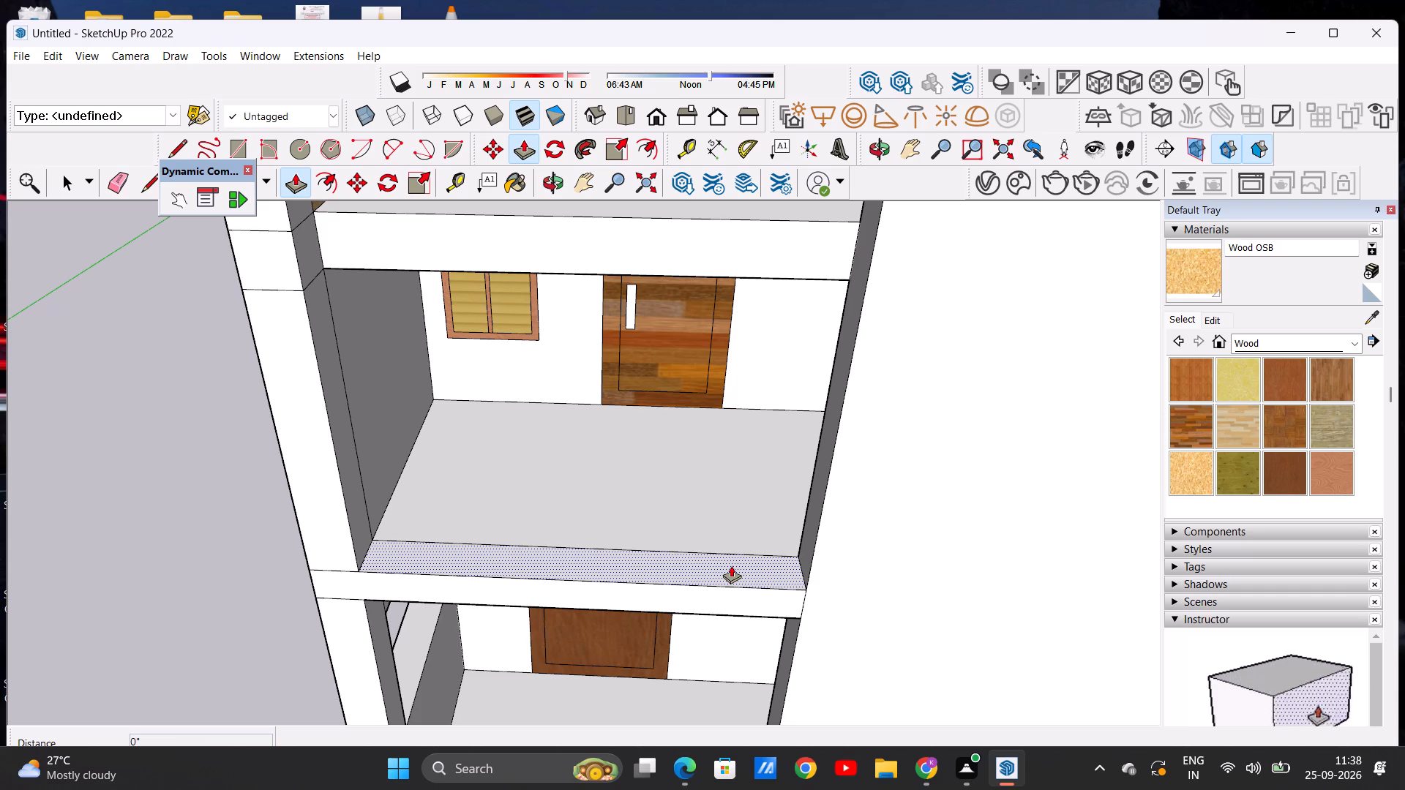
{"action": "left_click", "coordinate": [731, 565]}
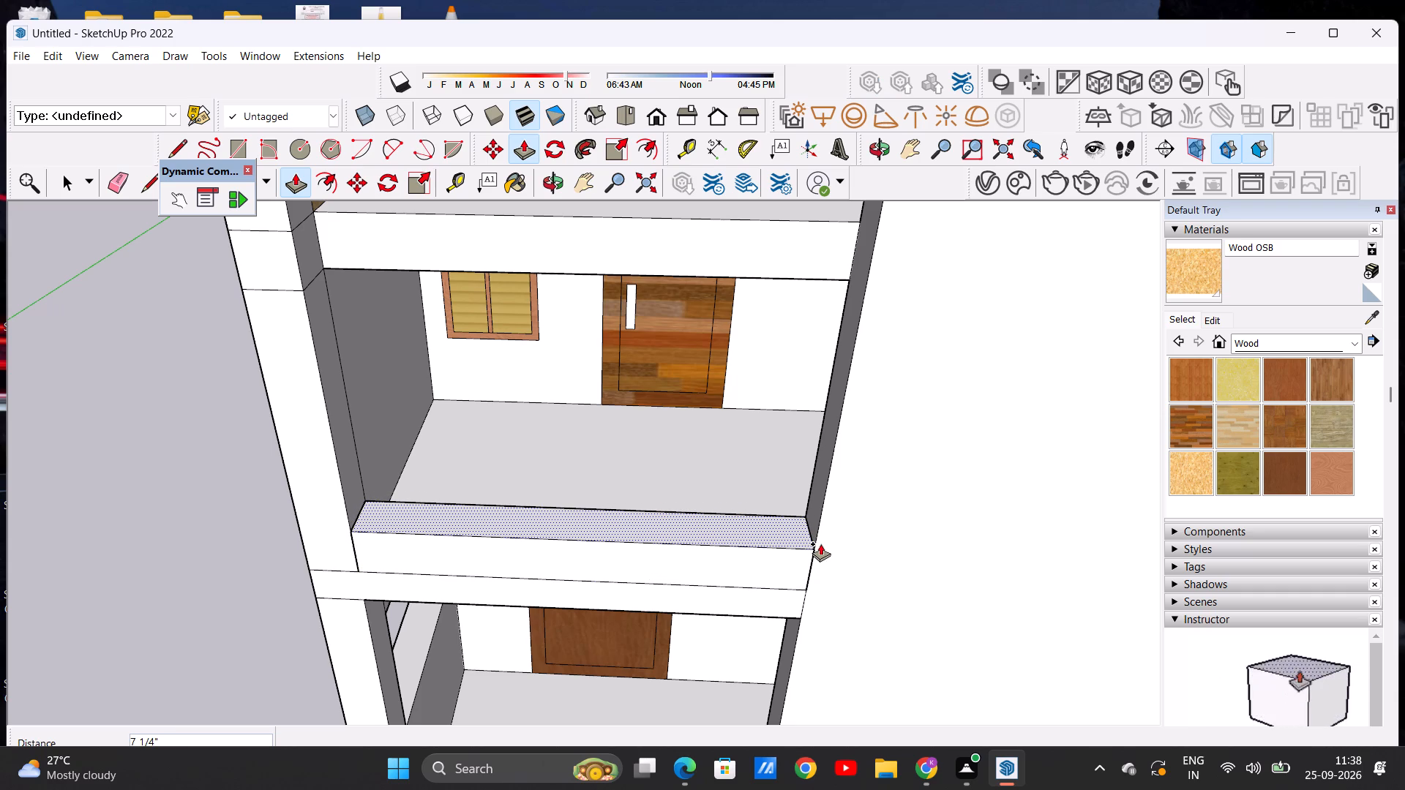
{"action": "left_click", "coordinate": [820, 549]}
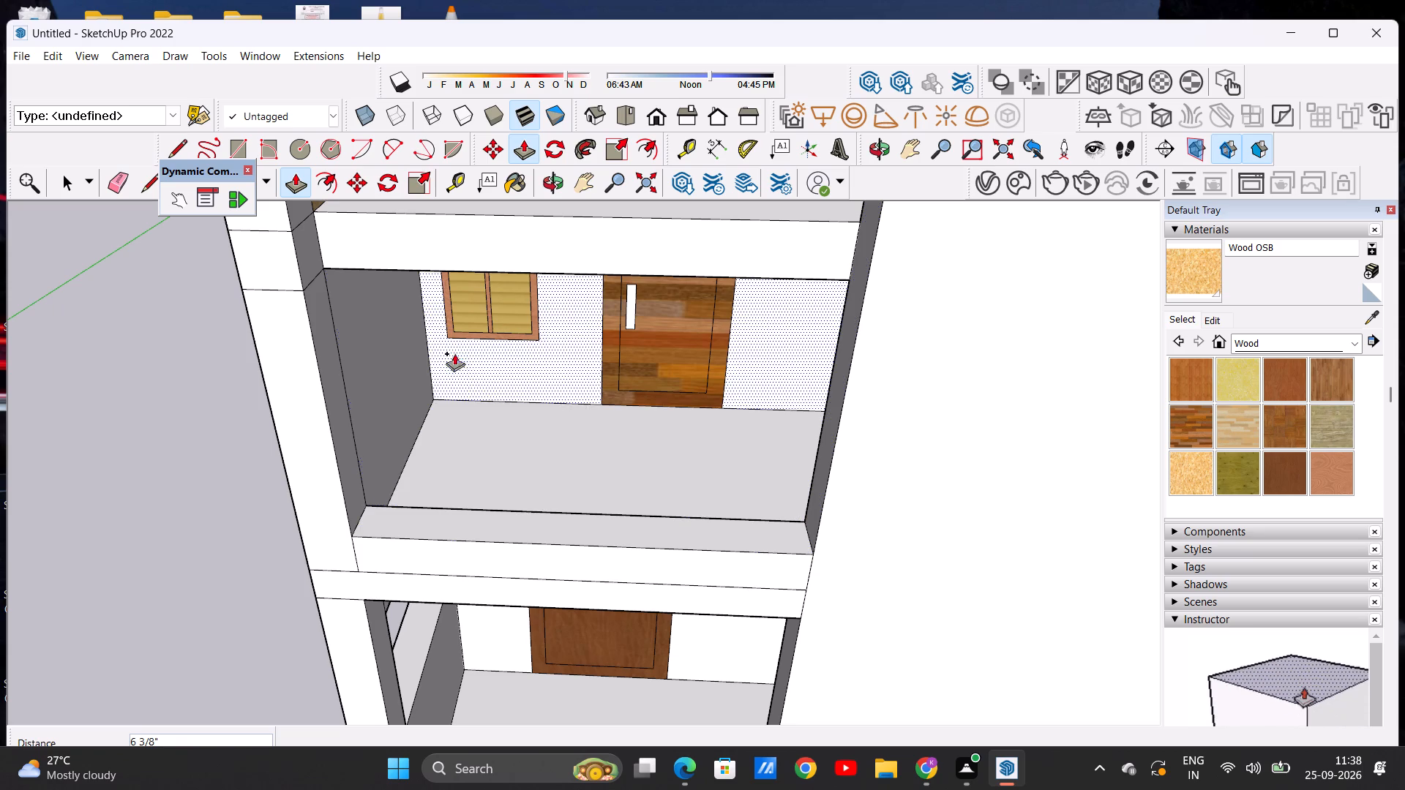
Push/Pull the pillar's top segment about 5' 3" across the middle-level porch opening to form a header beam.
{"action": "left_click", "coordinate": [306, 250]}
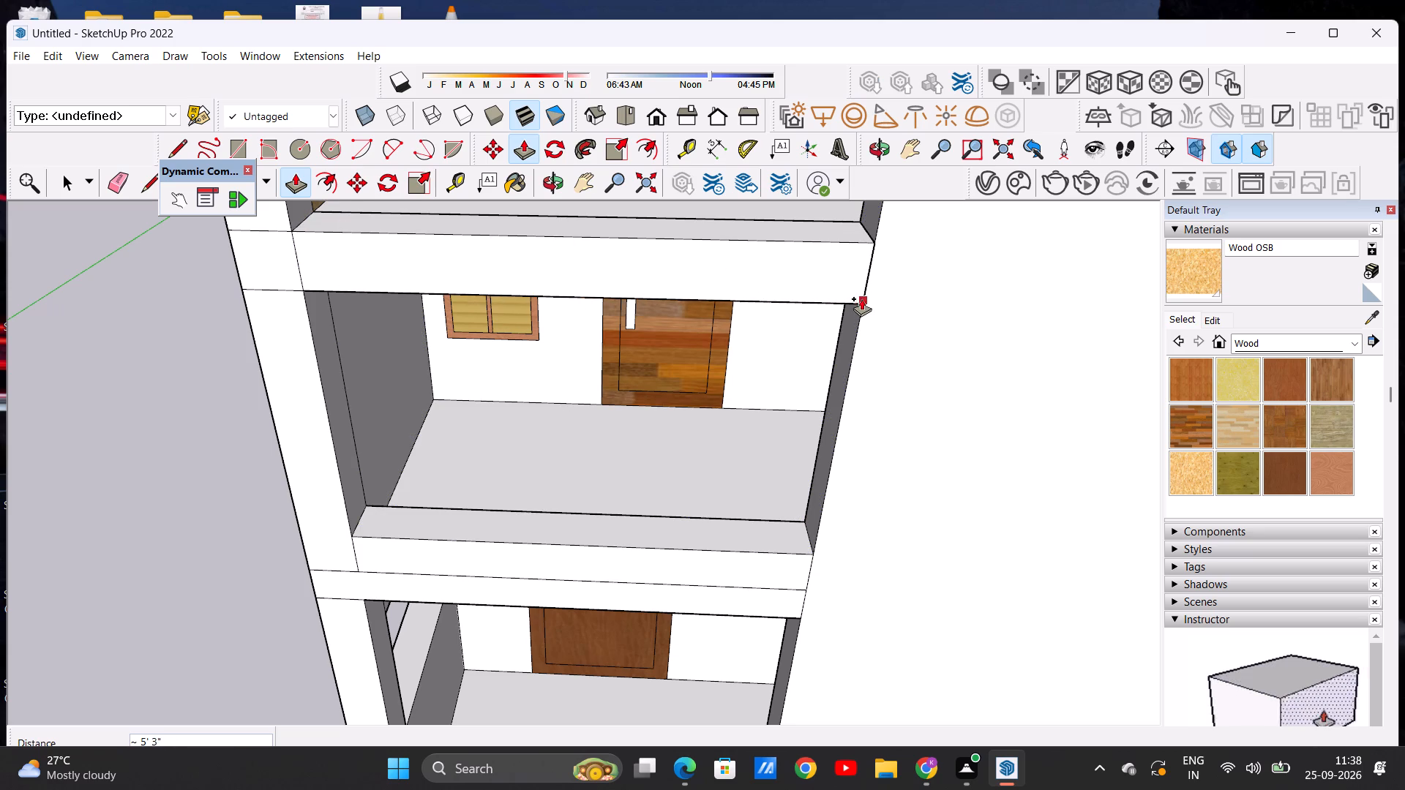
{"action": "left_click", "coordinate": [861, 297]}
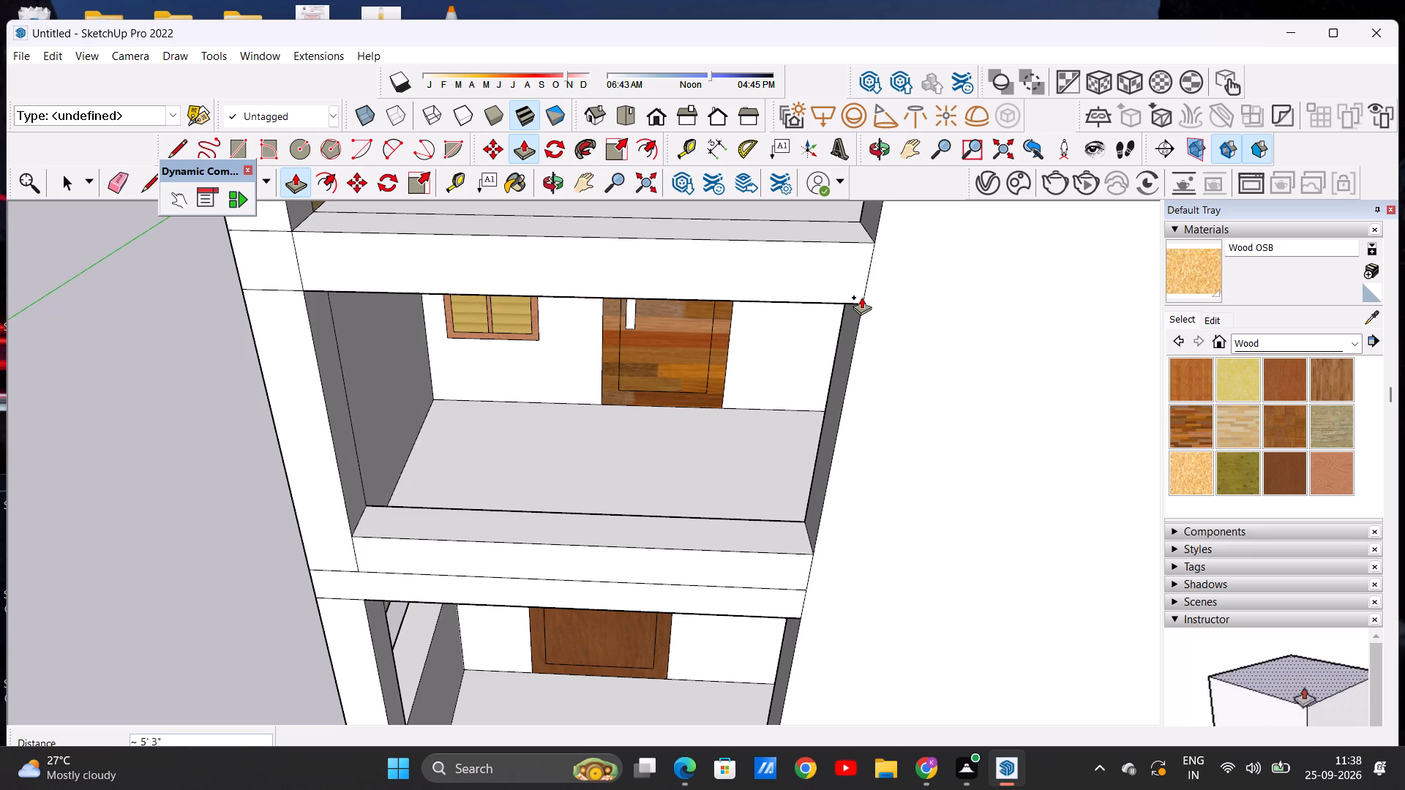
{"action": "key", "text": "space"}
Push/Pull the middle-level opening's side face beside the large blank facade inward about 4 1/4".
{"action": "scroll", "coordinate": [740, 301], "scroll_direction": "down", "scroll_amount": 10}
{"action": "middle_click_drag", "start_coordinate": [686, 435], "coordinate": [686, 314]}
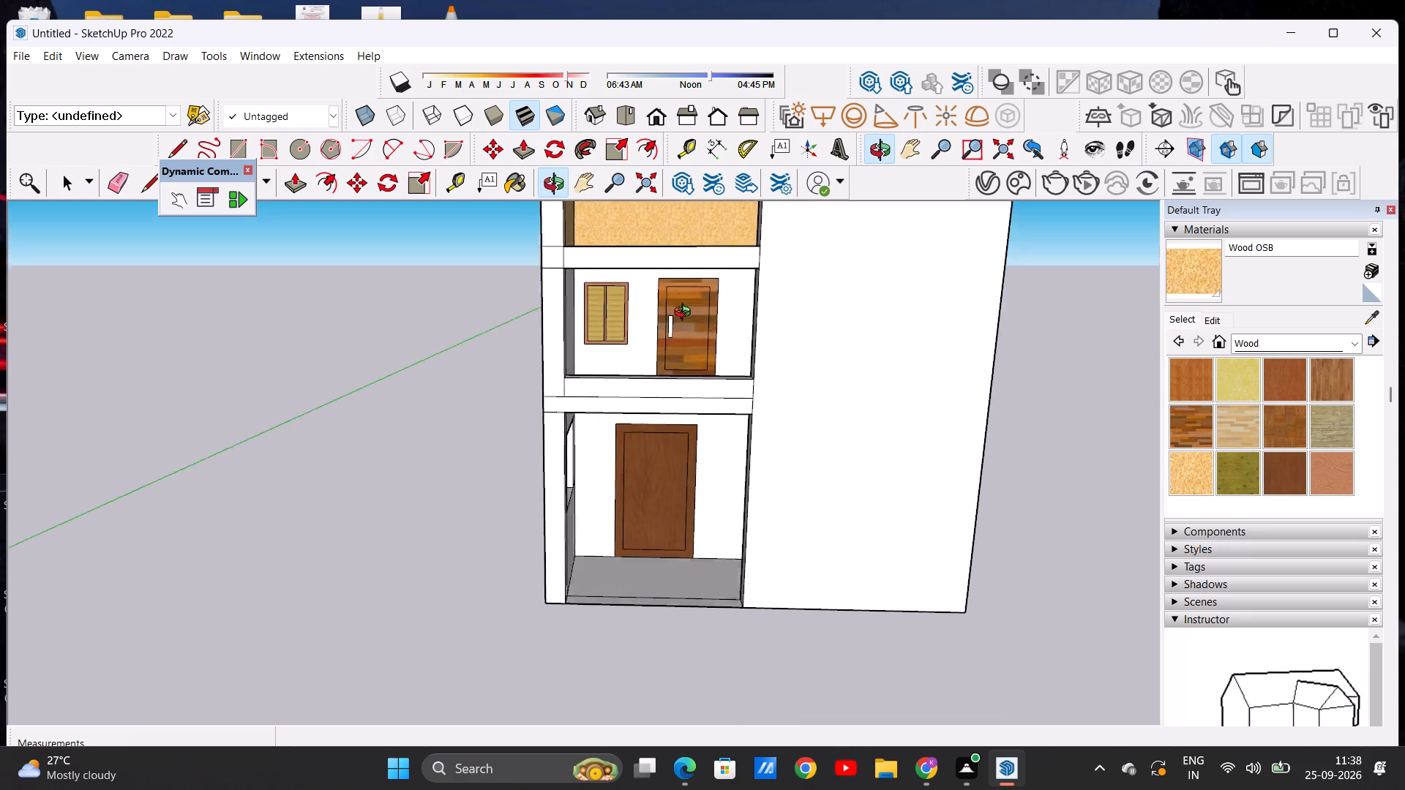
{"action": "middle_click_drag", "start_coordinate": [686, 314], "coordinate": [715, 336]}
{"action": "scroll", "coordinate": [631, 367], "scroll_direction": "down", "scroll_amount": 7}
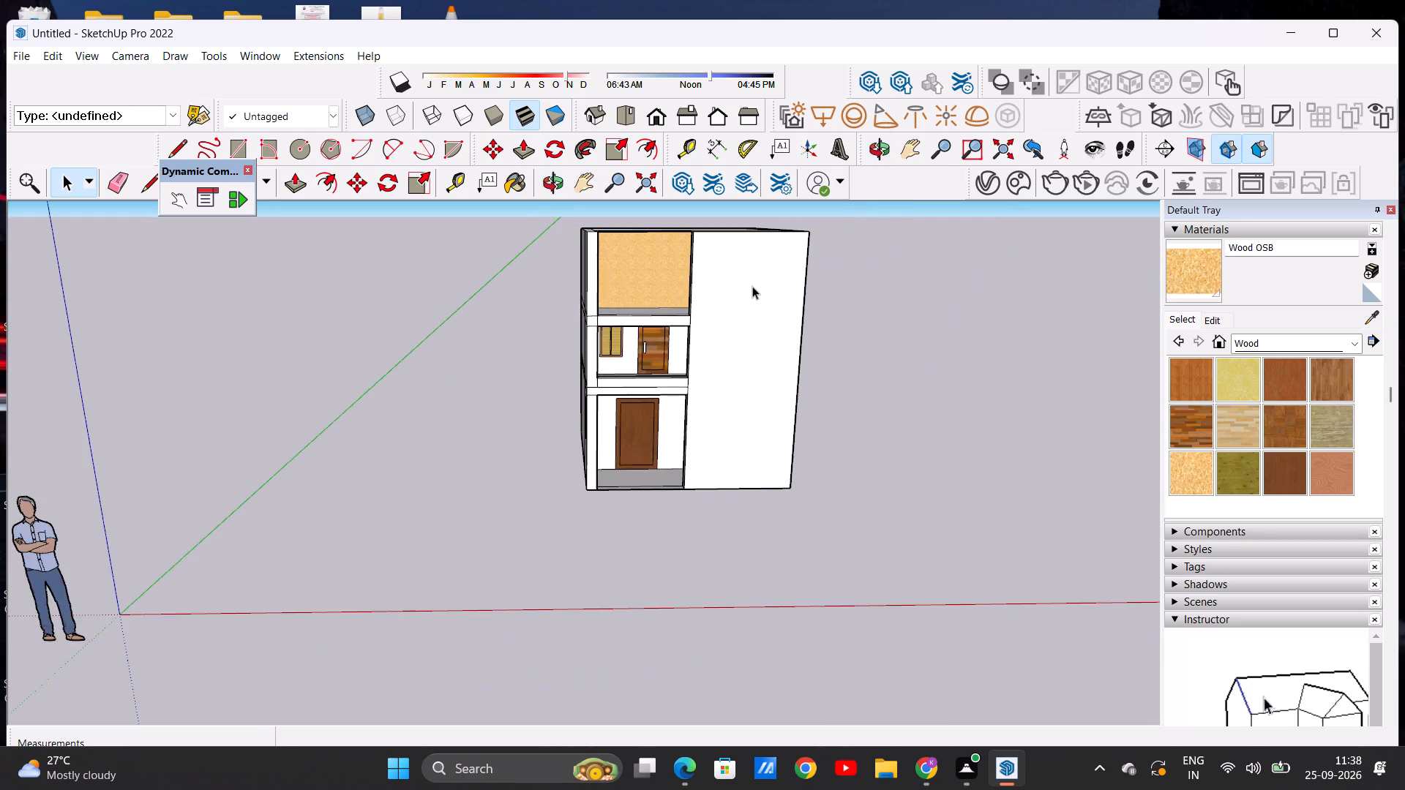
{"action": "scroll", "coordinate": [756, 285], "scroll_direction": "up", "scroll_amount": 7}
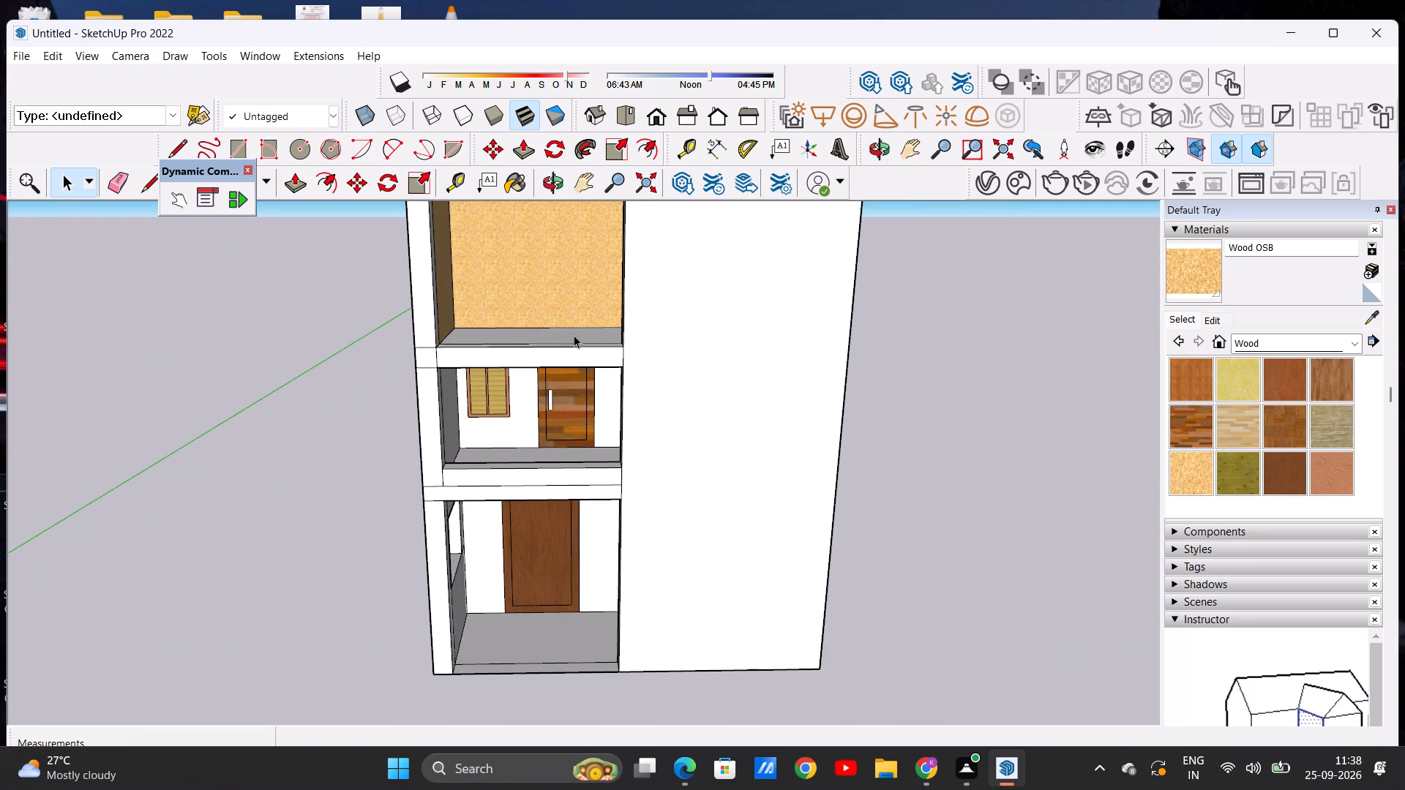
{"action": "middle_click_drag", "start_coordinate": [566, 352], "coordinate": [563, 313]}
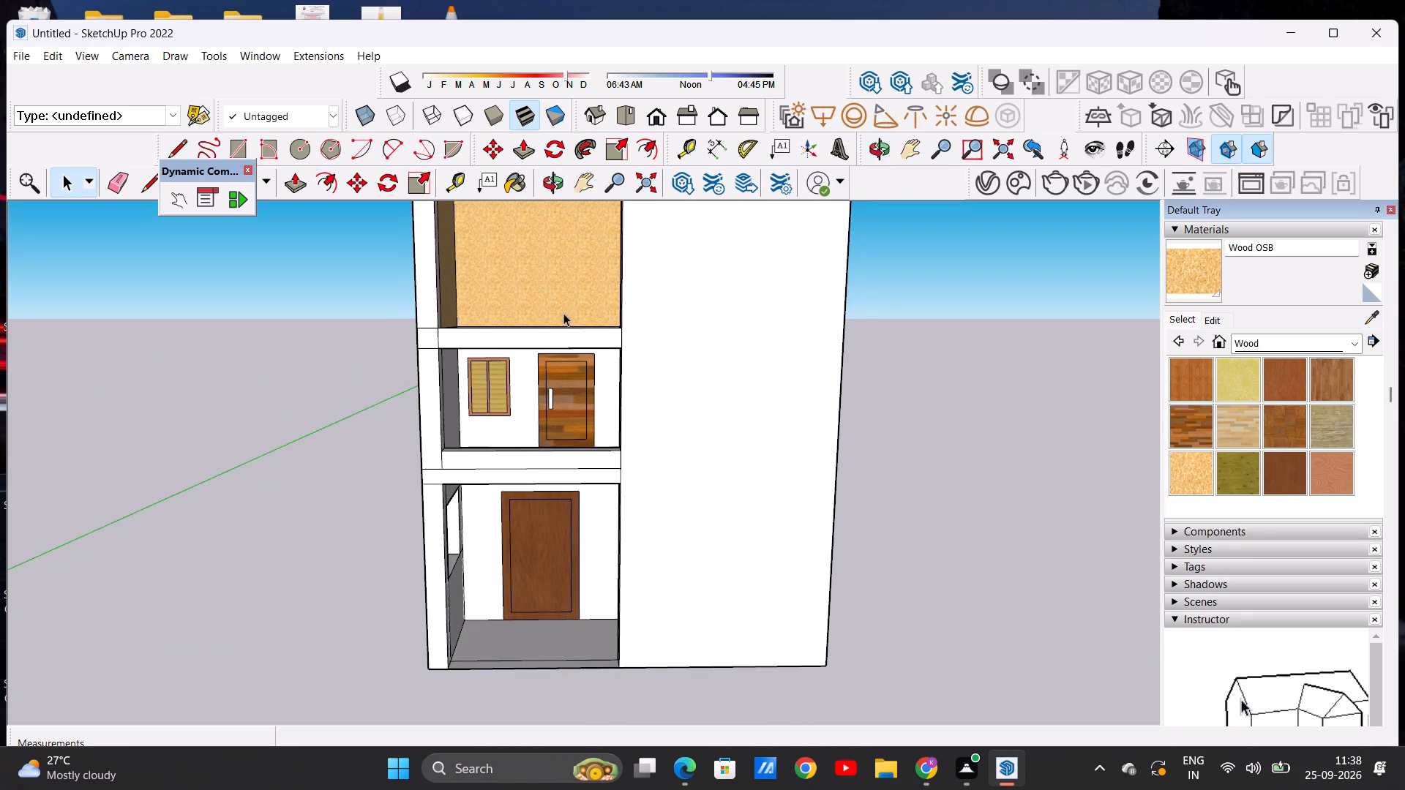
{"action": "scroll", "coordinate": [624, 411], "scroll_direction": "up", "scroll_amount": 1}
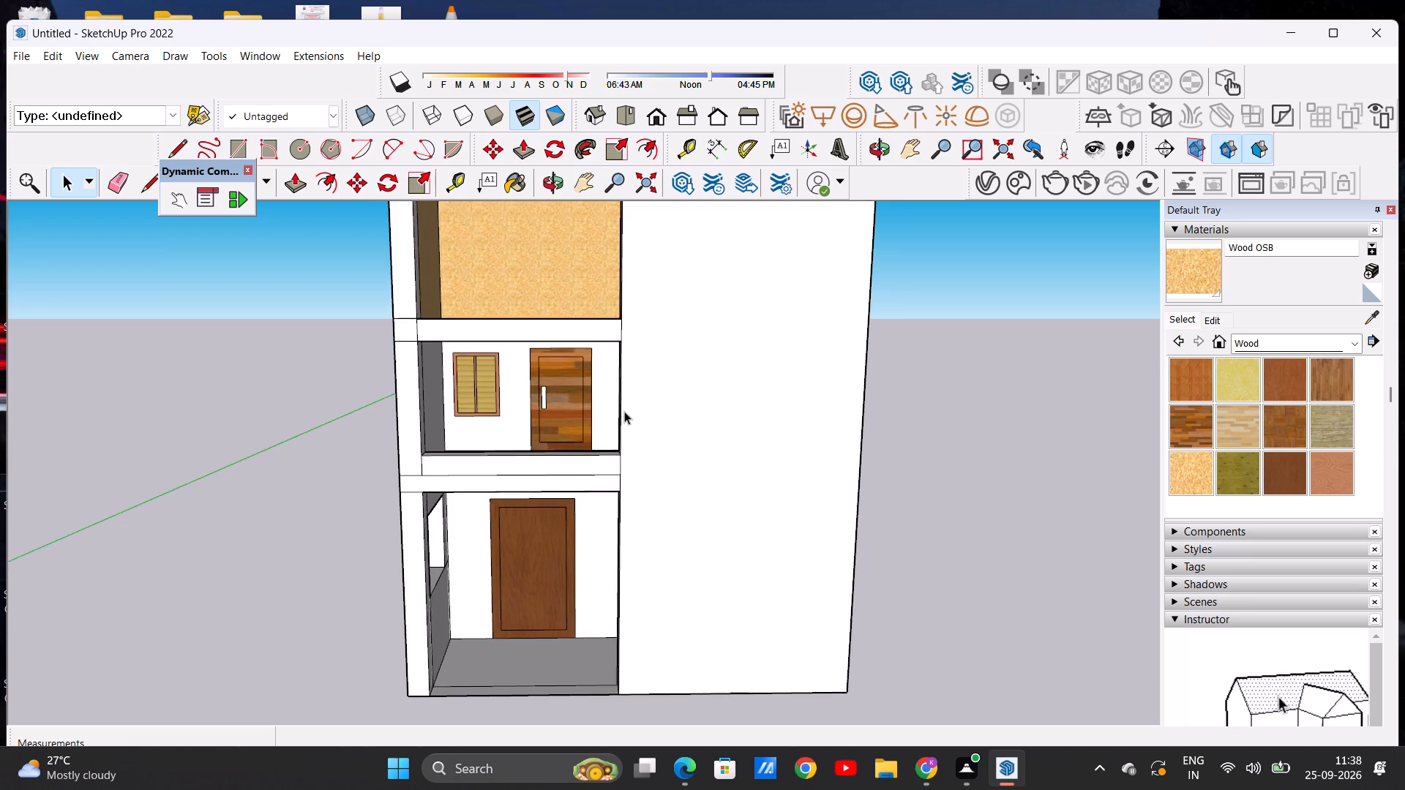
{"action": "scroll", "coordinate": [624, 411], "scroll_direction": "up", "scroll_amount": 1}
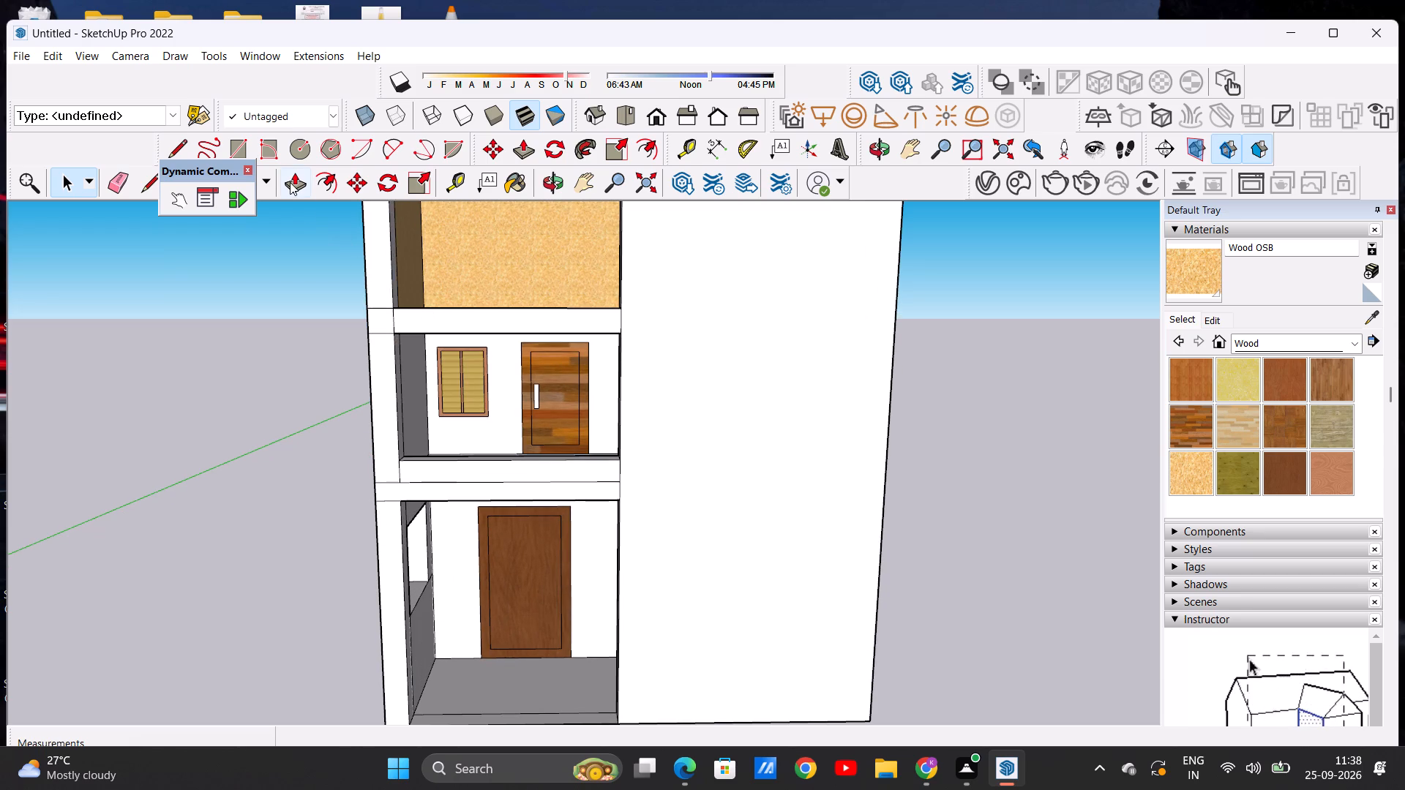
{"action": "left_click", "coordinate": [290, 182]}
{"action": "middle_click_drag", "start_coordinate": [579, 399], "coordinate": [692, 444]}
{"action": "scroll", "coordinate": [679, 421], "scroll_direction": "up", "scroll_amount": 4}
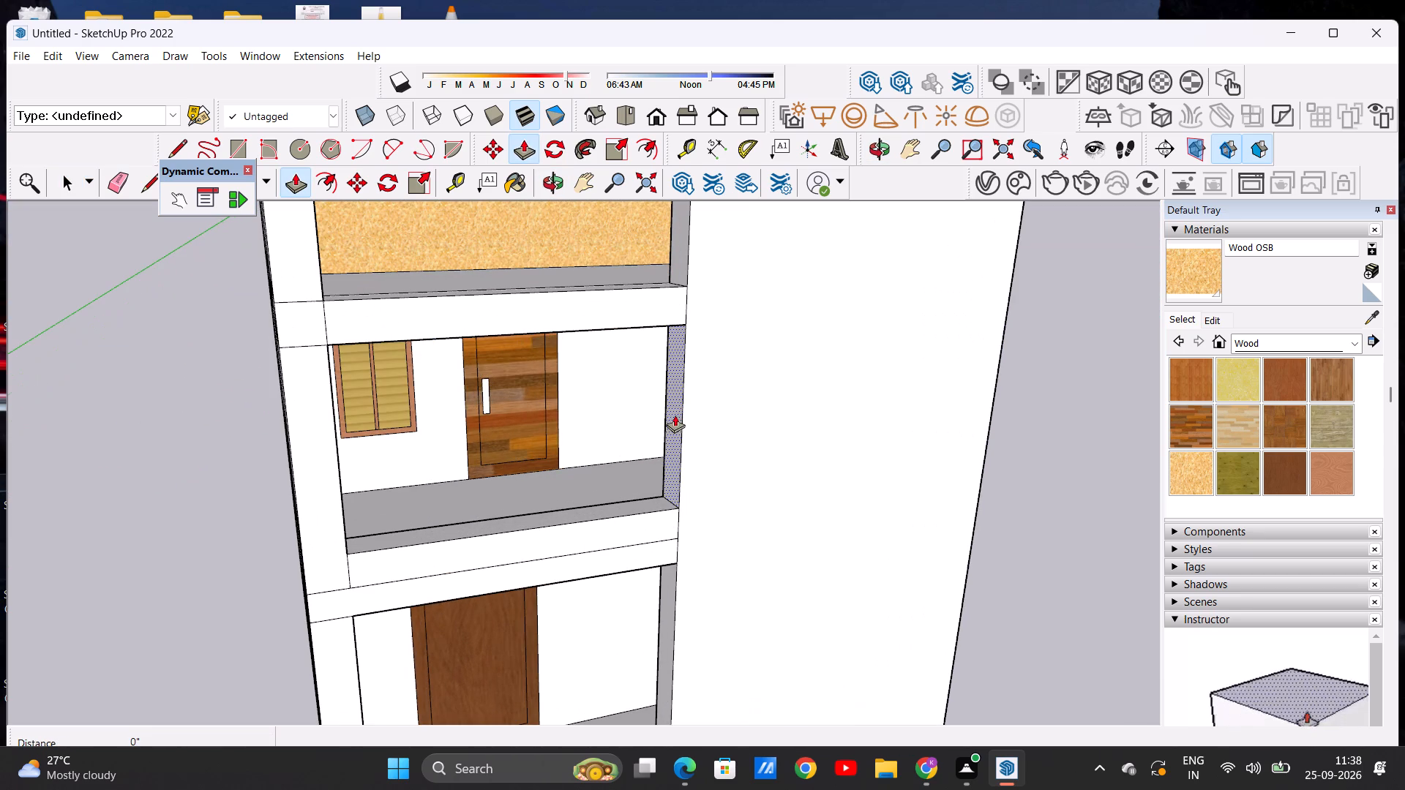
{"action": "left_click", "coordinate": [674, 391]}
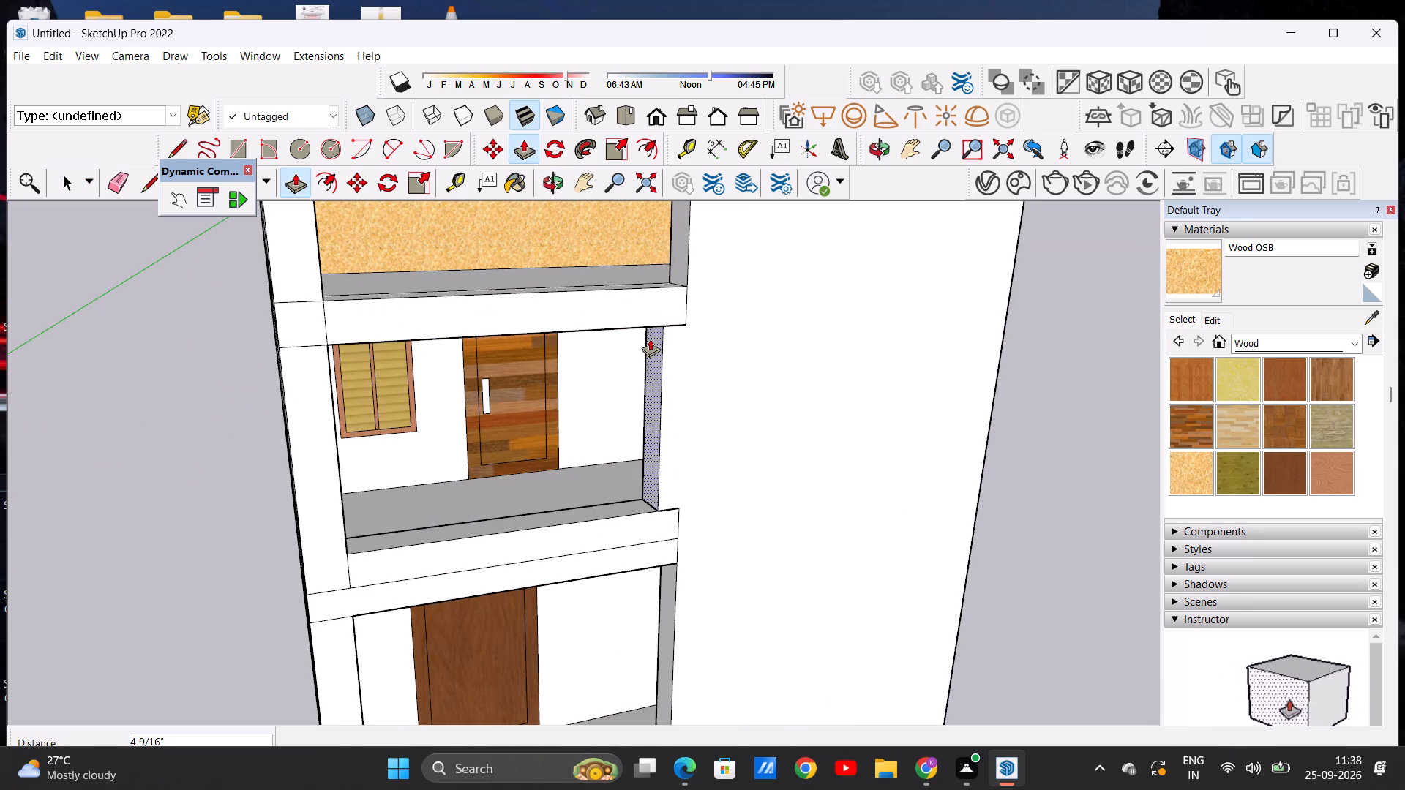
{"action": "left_click", "coordinate": [651, 336]}
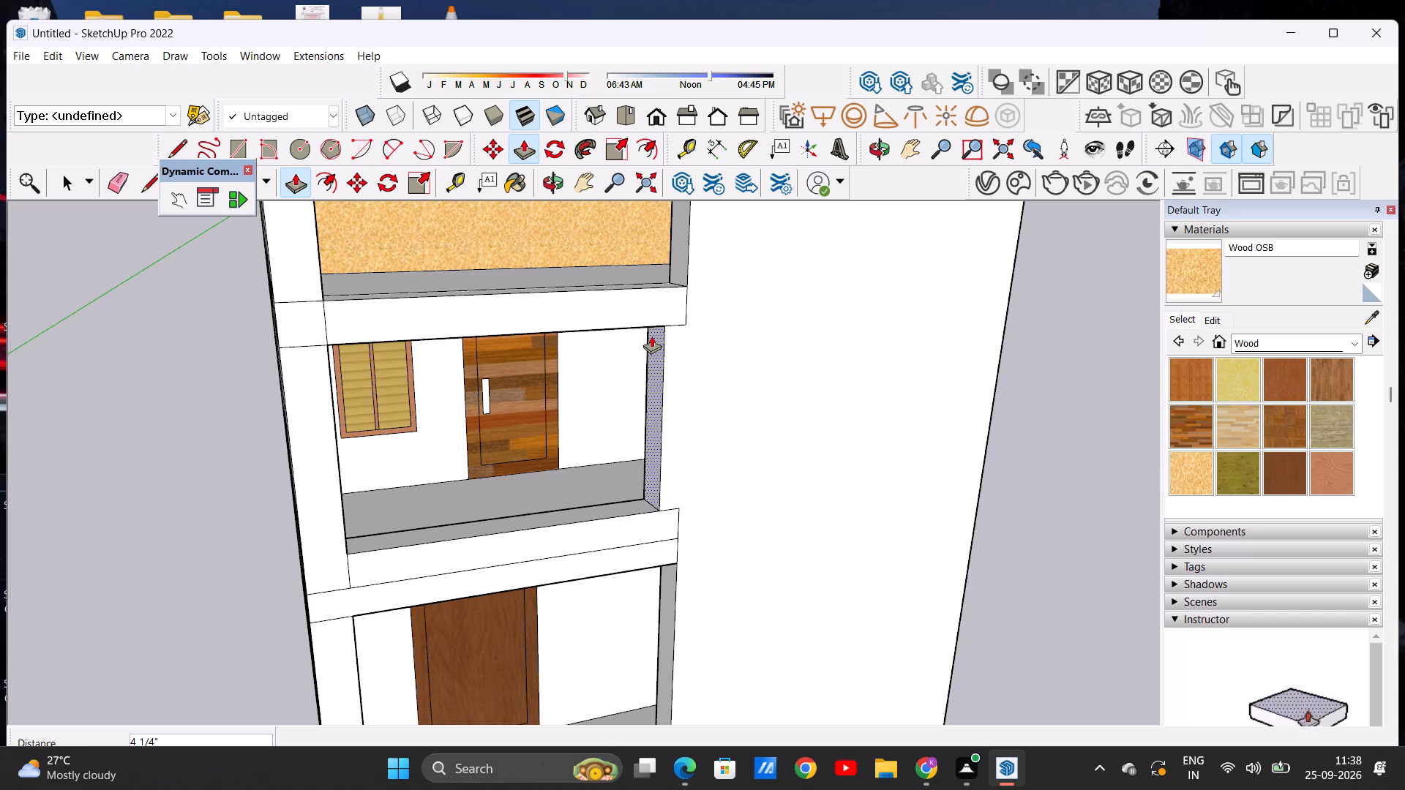
{"action": "key", "text": "space"}
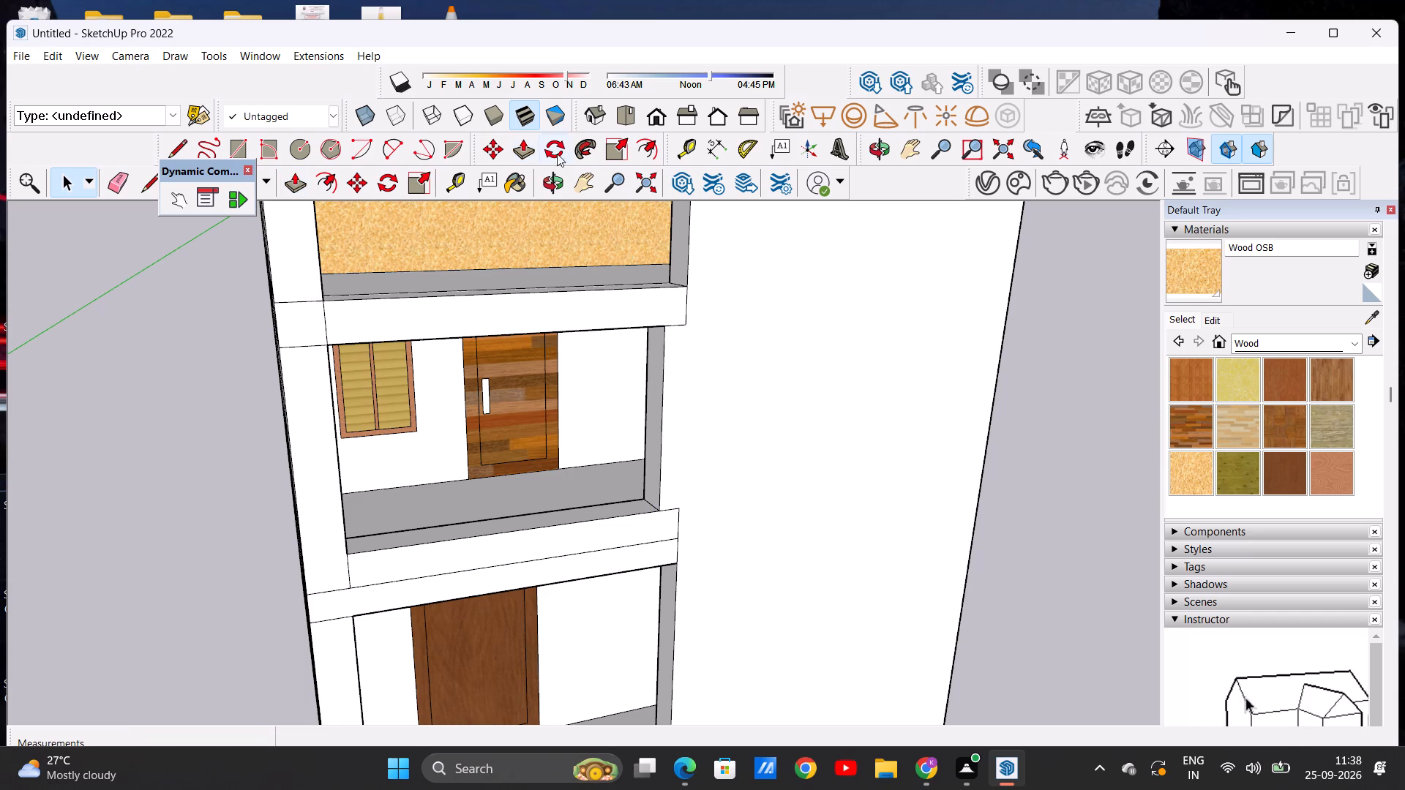
Draw a vertical line of about 2' 11 13/16" between header and parapet, separating the middle-level opening's new side pillar from the blank facade.
{"action": "left_click", "coordinate": [146, 182]}
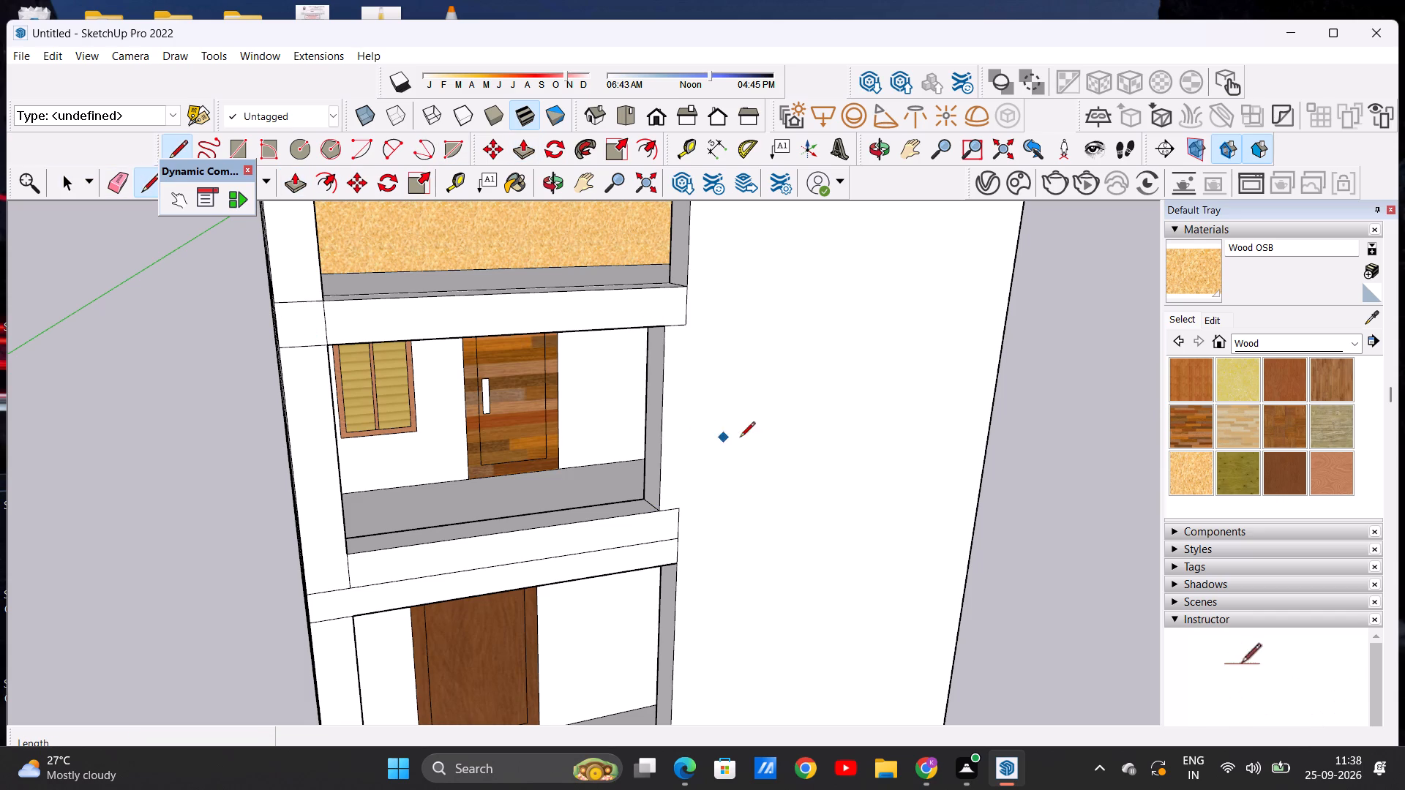
{"action": "left_click", "coordinate": [686, 326]}
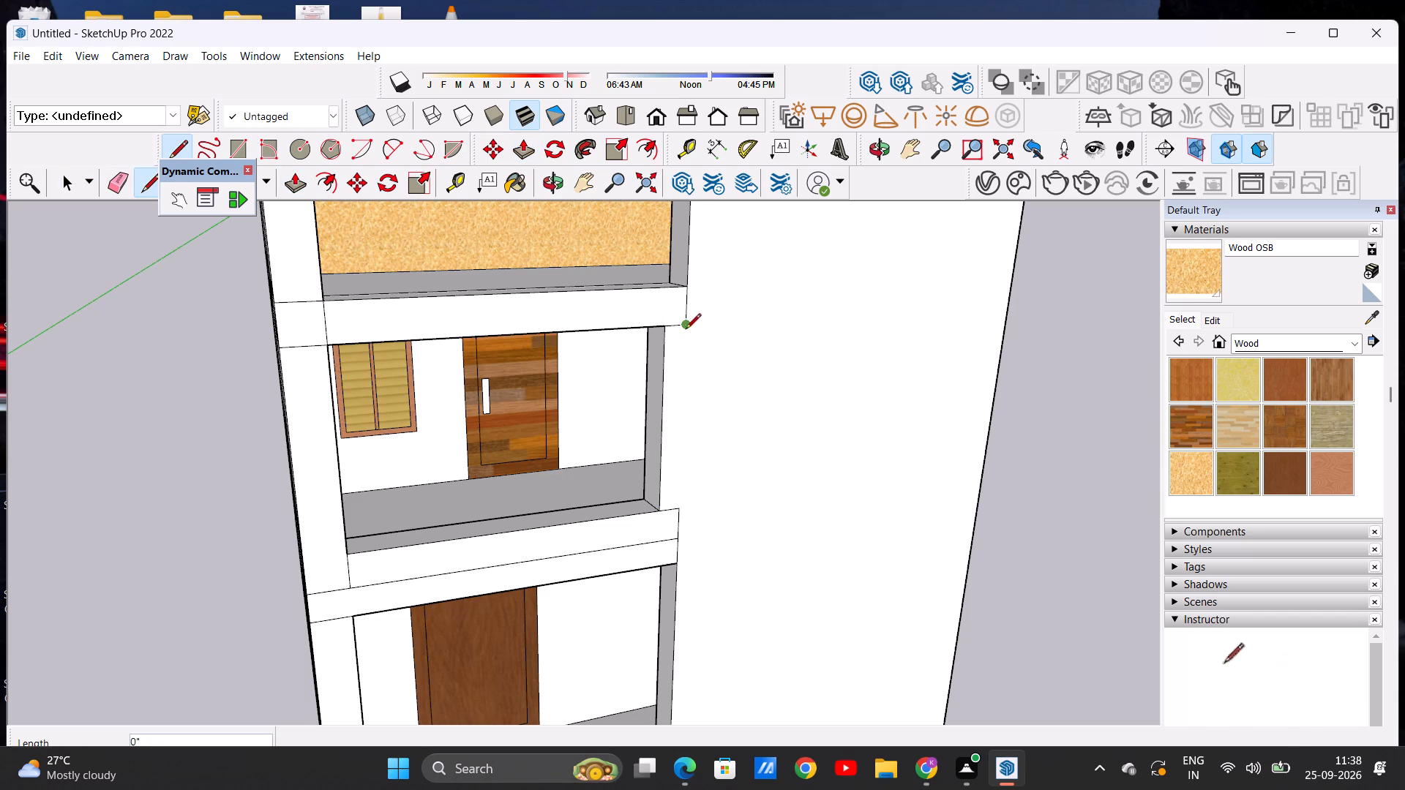
{"action": "left_click", "coordinate": [683, 507]}
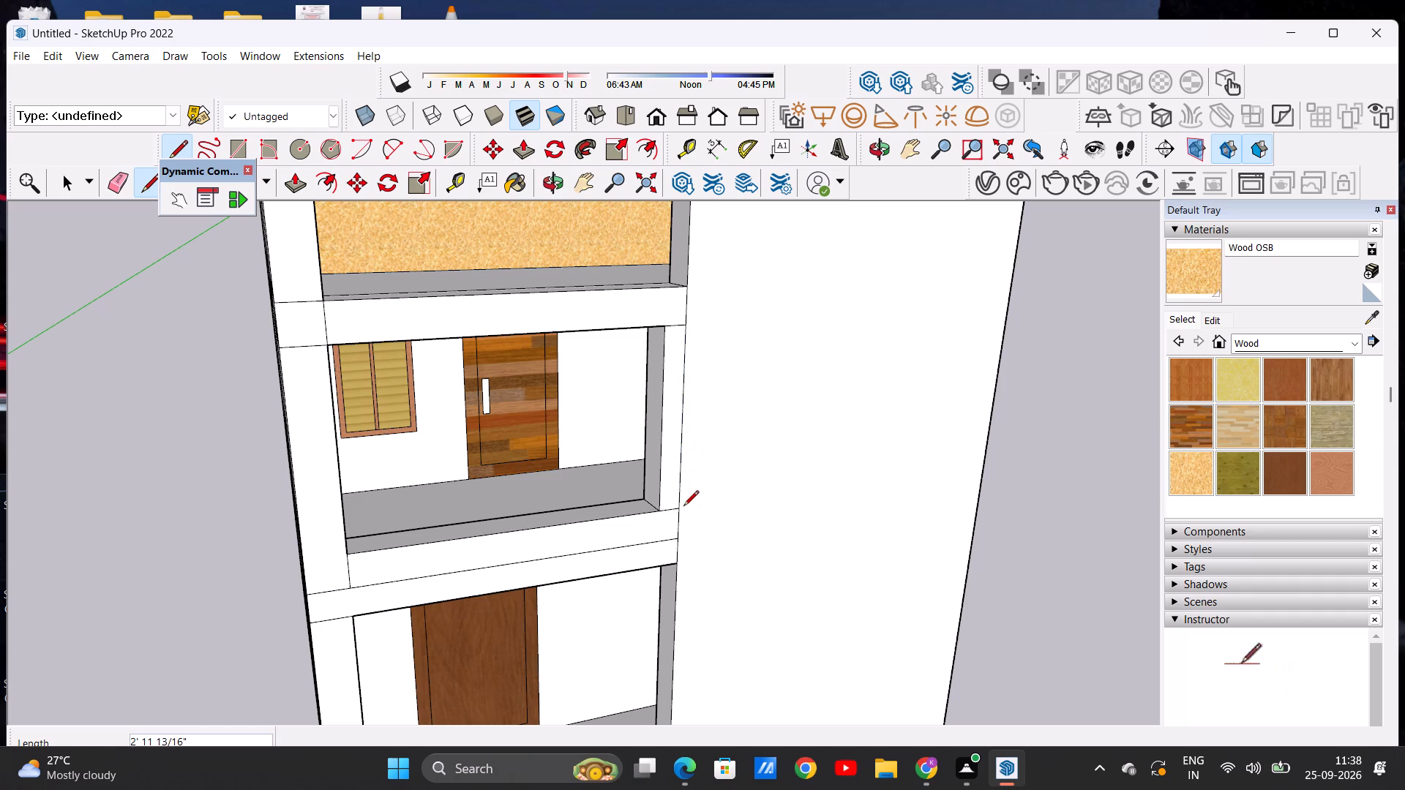
{"action": "key", "text": "space"}
Examine the facade and the porch openings from frontal and raised viewpoints, ending at the top-level porch.
{"action": "middle_click_drag", "start_coordinate": [697, 508], "coordinate": [564, 465]}
{"action": "scroll", "coordinate": [580, 489], "scroll_direction": "down", "scroll_amount": 2}
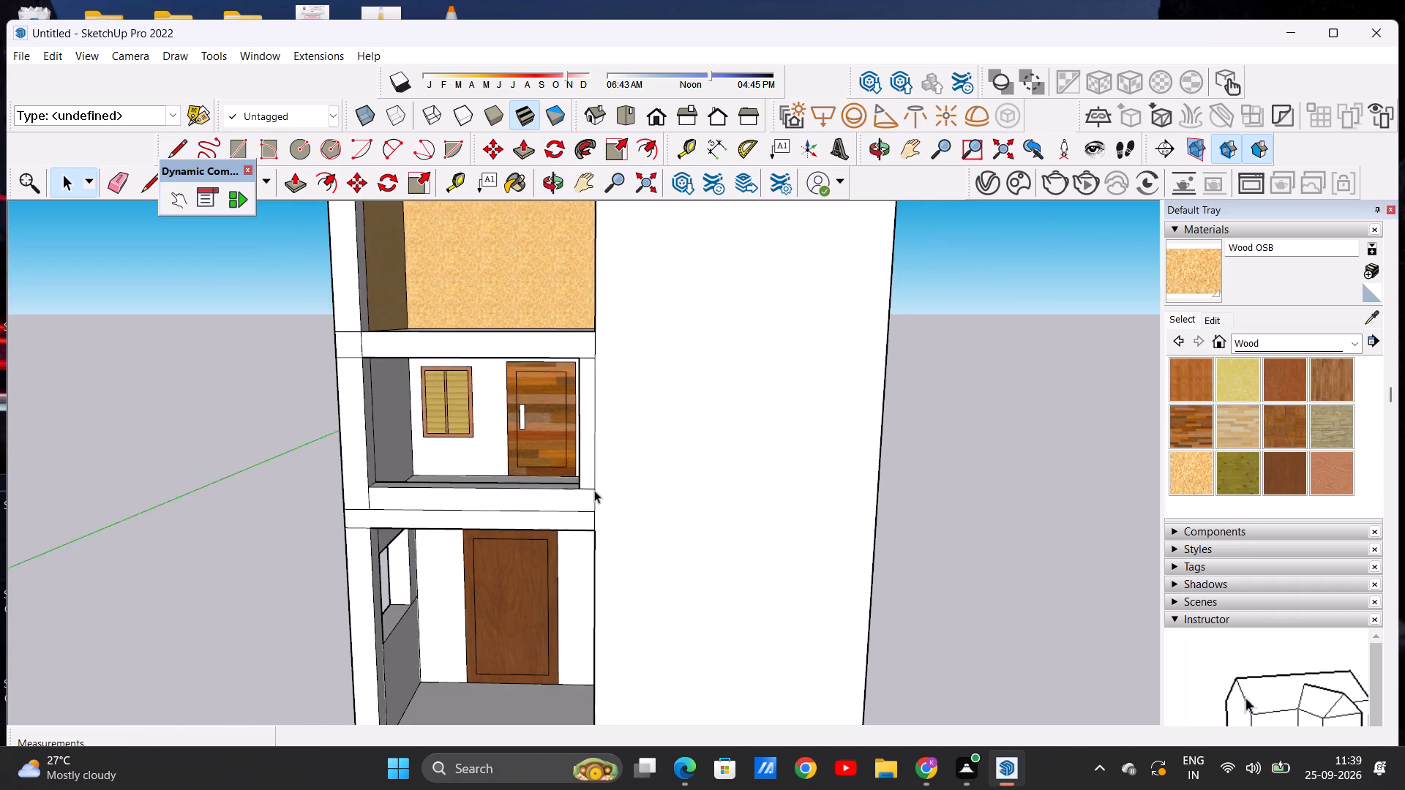
{"action": "scroll", "coordinate": [594, 490], "scroll_direction": "down", "scroll_amount": 5}
{"action": "scroll", "coordinate": [411, 427], "scroll_direction": "up", "scroll_amount": 3}
{"action": "middle_click_drag", "start_coordinate": [495, 546], "coordinate": [496, 539]}
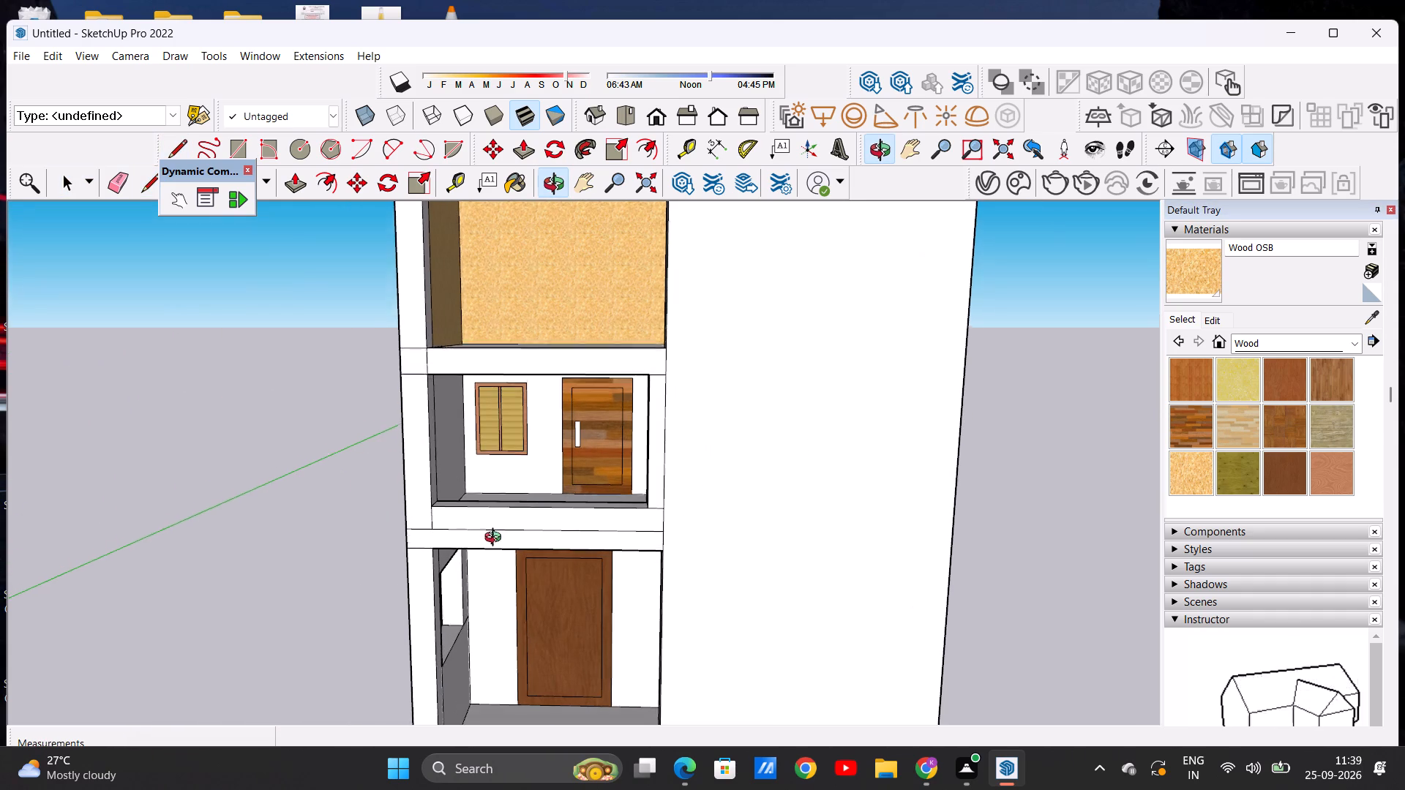
{"action": "middle_click_drag", "start_coordinate": [496, 539], "coordinate": [487, 526]}
{"action": "scroll", "coordinate": [495, 534], "scroll_direction": "down", "scroll_amount": 5}
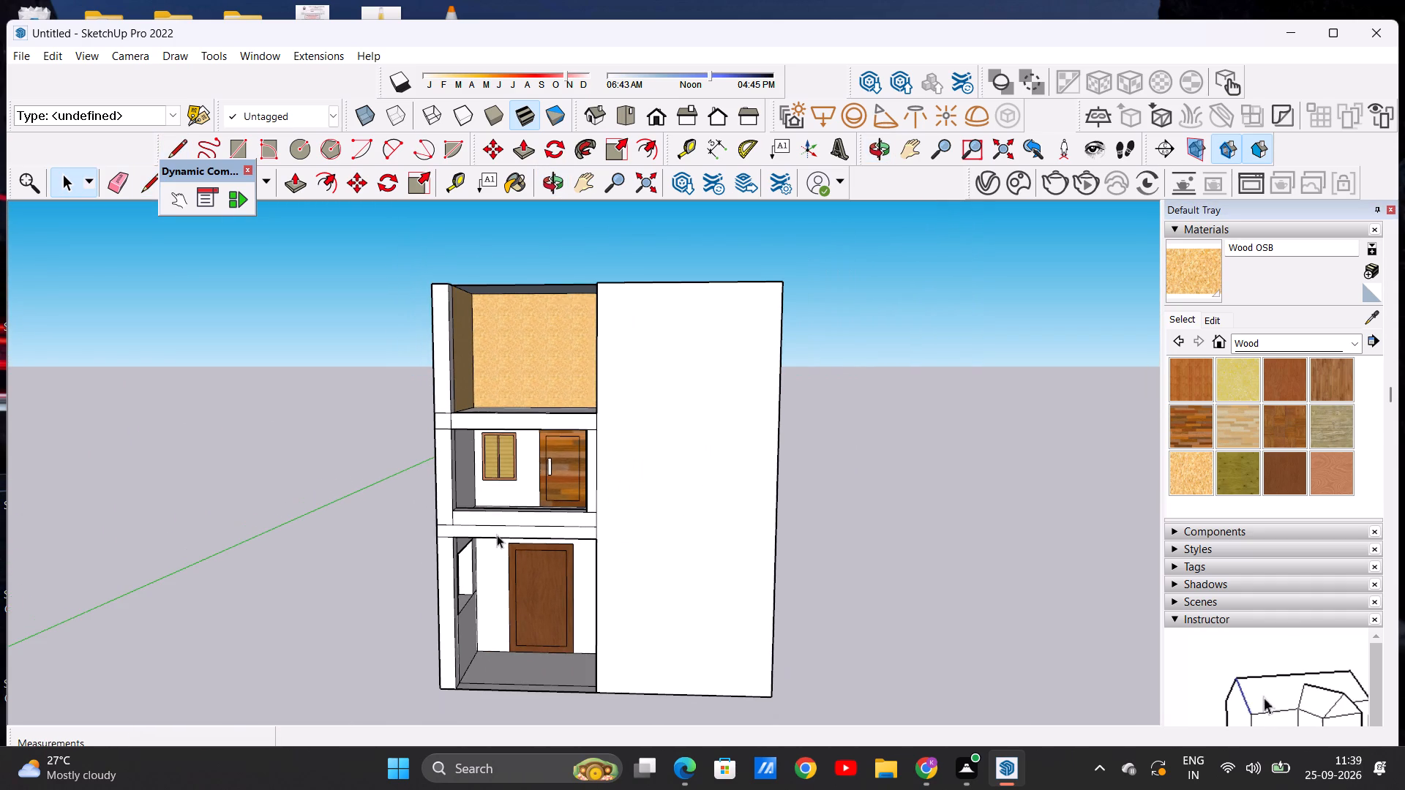
{"action": "scroll", "coordinate": [497, 532], "scroll_direction": "down", "scroll_amount": 1}
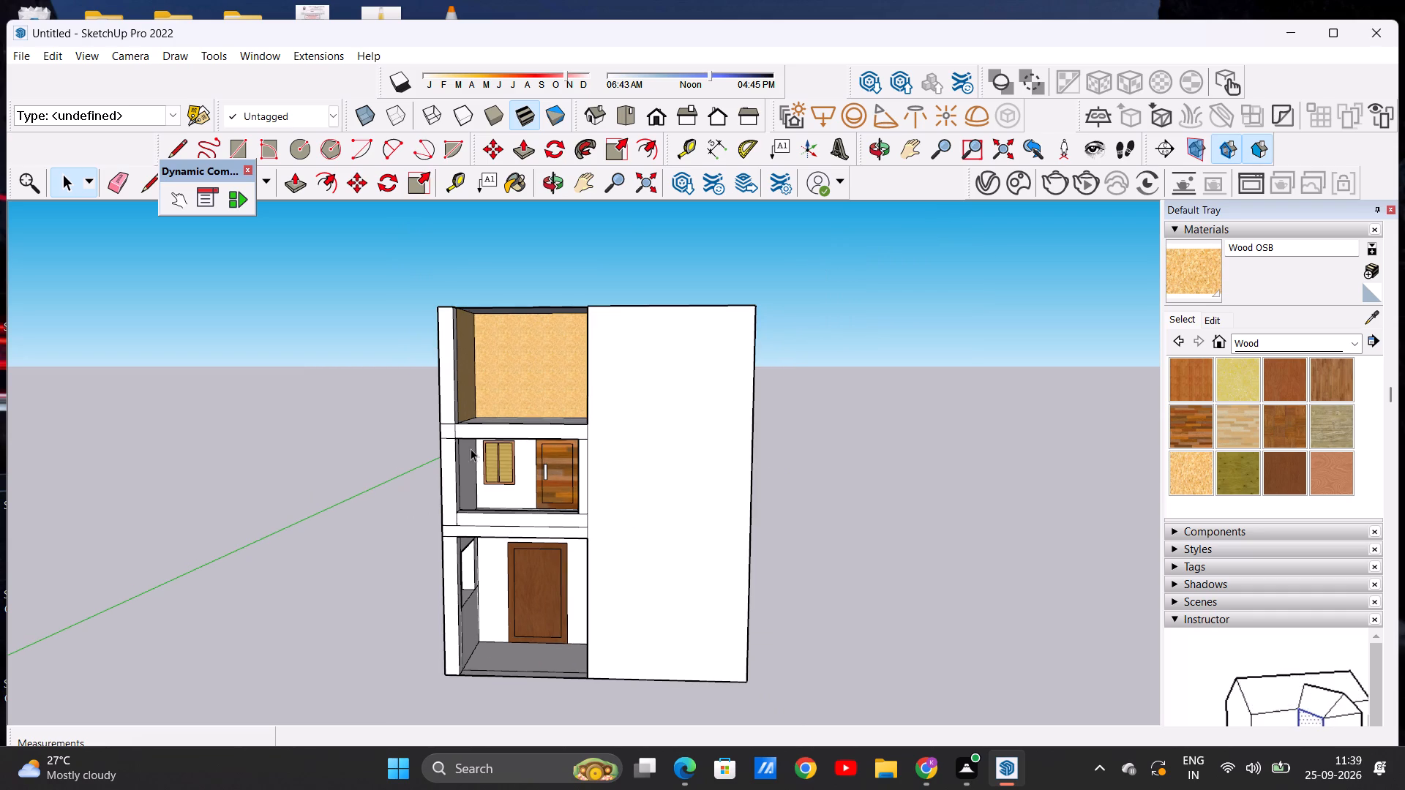
{"action": "scroll", "coordinate": [484, 372], "scroll_direction": "up", "scroll_amount": 5}
{"action": "scroll", "coordinate": [525, 416], "scroll_direction": "down", "scroll_amount": 2}
{"action": "middle_click_drag", "start_coordinate": [531, 448], "coordinate": [528, 547]}
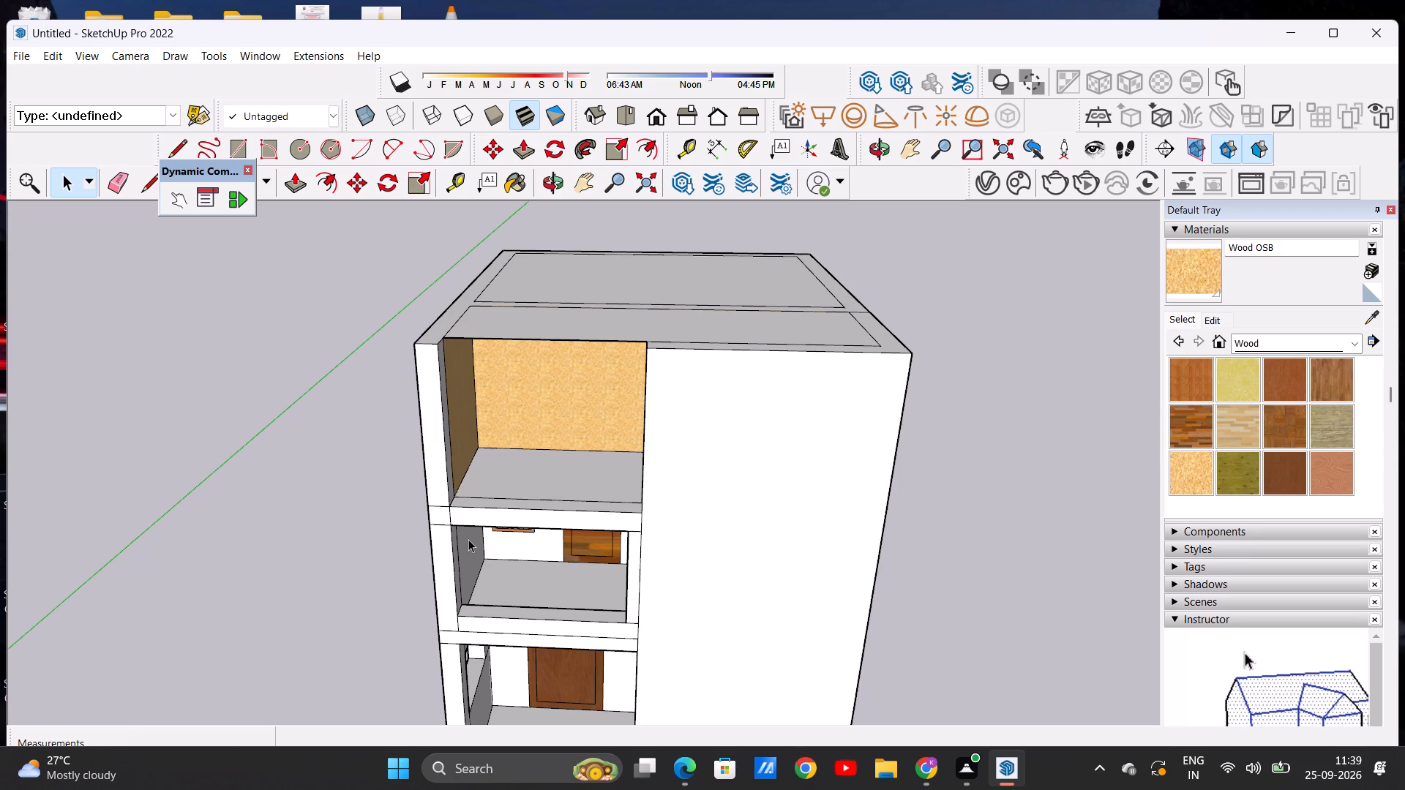
{"action": "scroll", "coordinate": [542, 521], "scroll_direction": "up", "scroll_amount": 4}
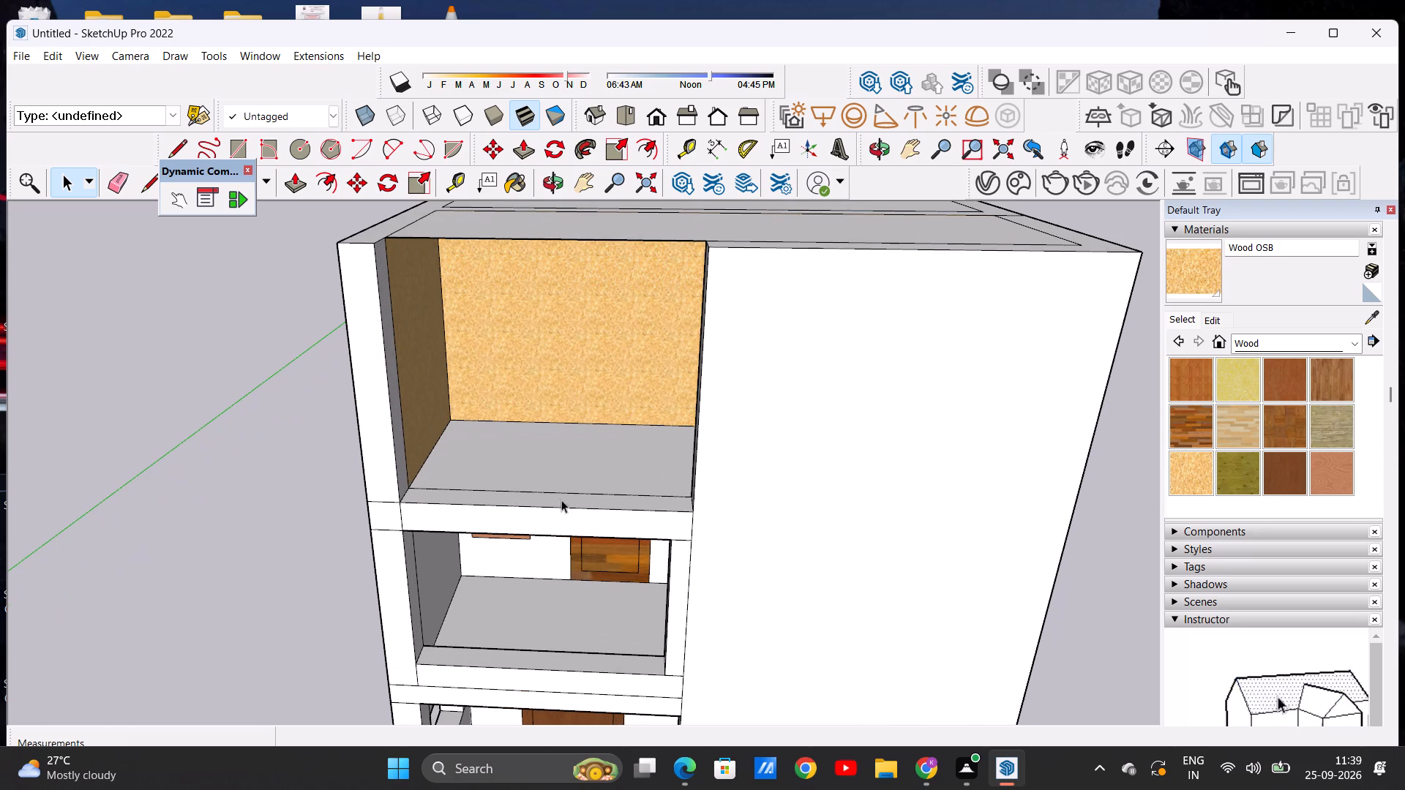
{"action": "middle_click_drag", "start_coordinate": [561, 500], "coordinate": [575, 523]}
{"action": "scroll", "coordinate": [575, 522], "scroll_direction": "down", "scroll_amount": 2}
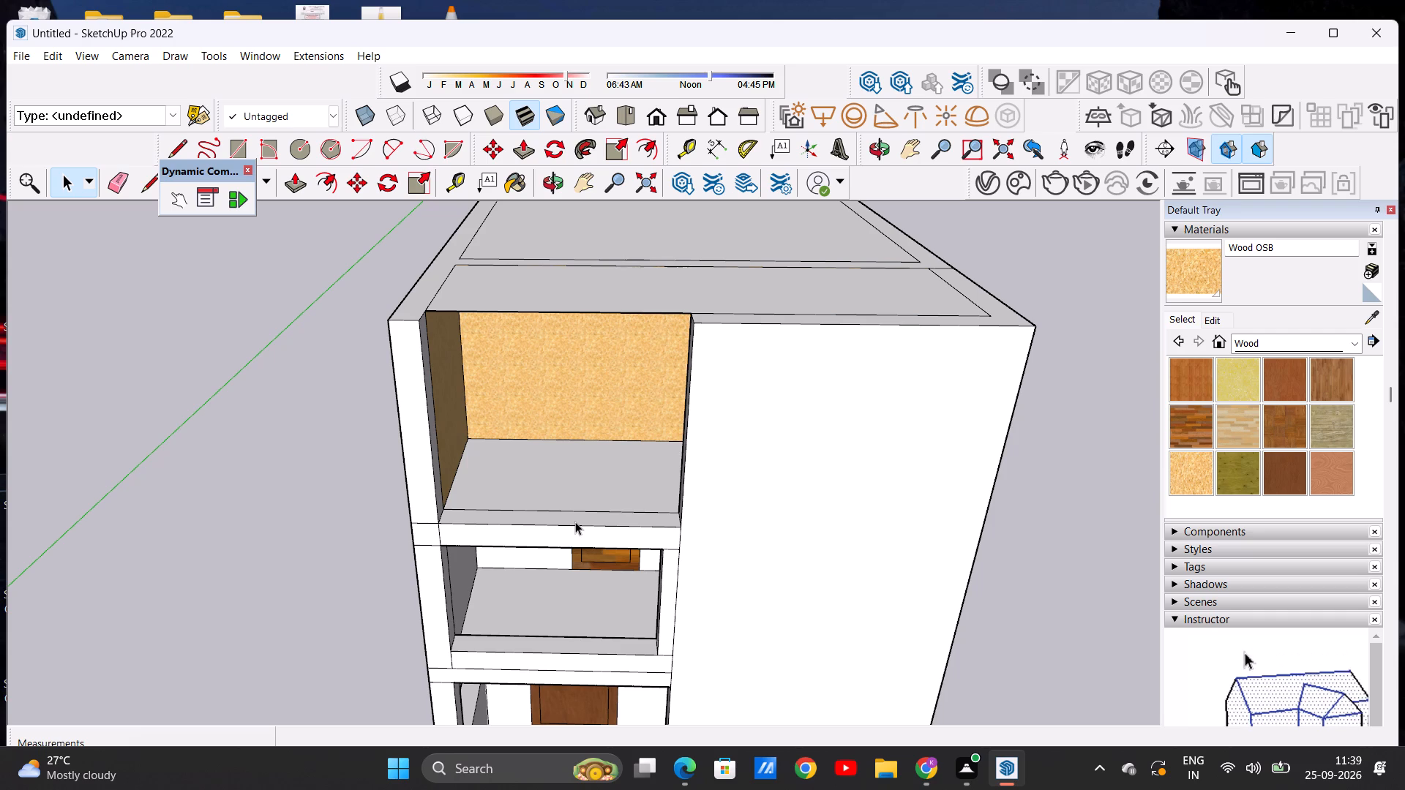
{"action": "middle_click_drag", "start_coordinate": [574, 517], "coordinate": [588, 577]}
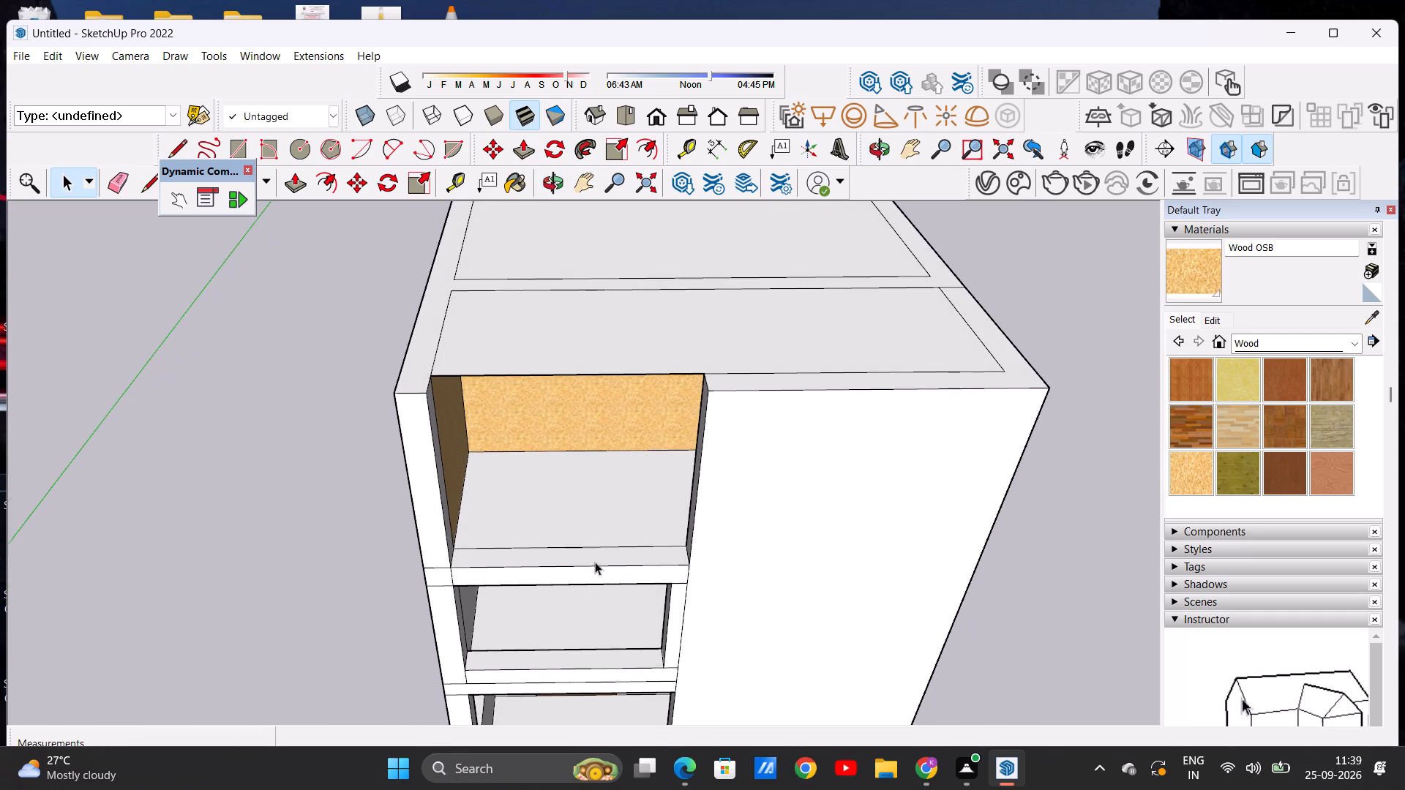
{"action": "scroll", "coordinate": [595, 562], "scroll_direction": "up", "scroll_amount": 2}
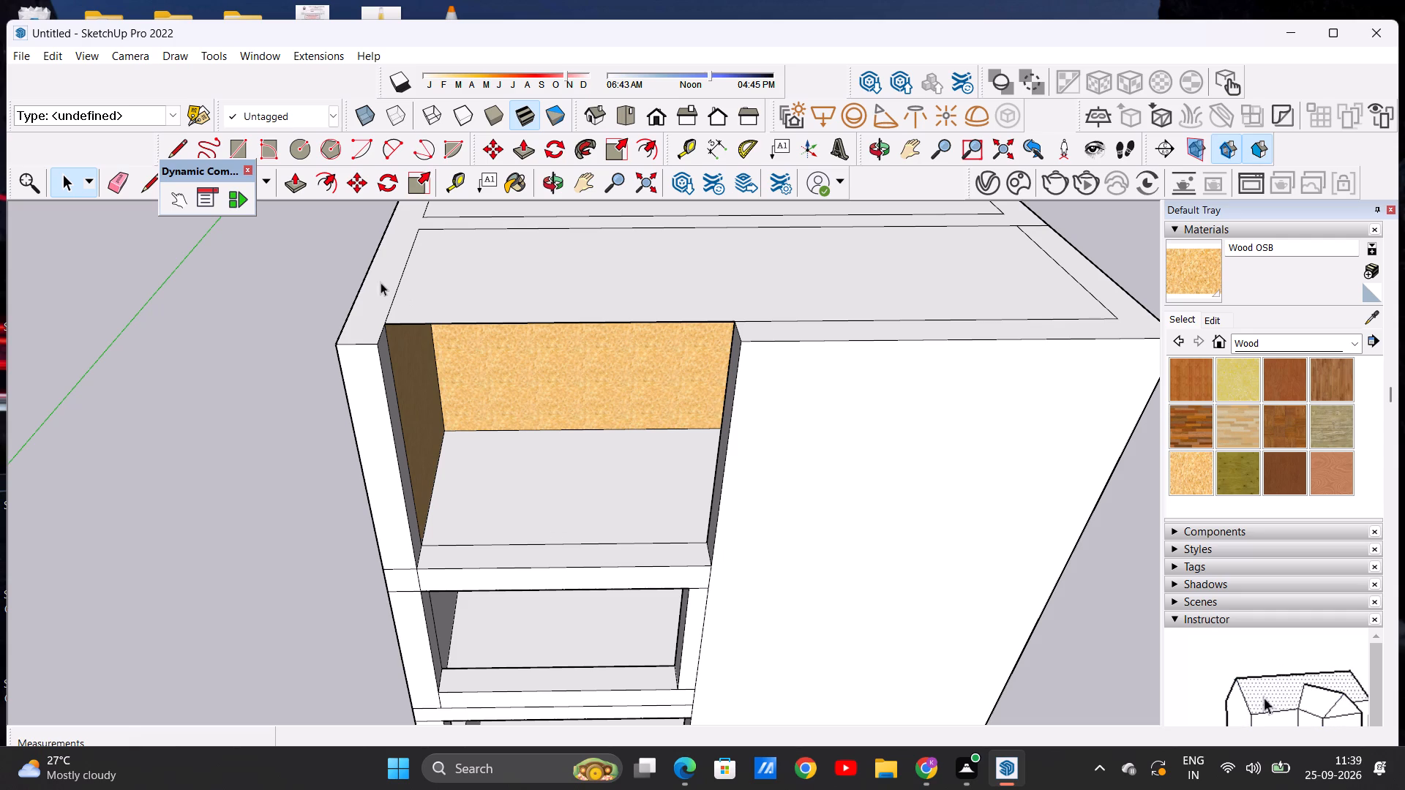
Draw a dividing line about 7 3/16" long across the front floor strip of the top-level porch.
{"action": "left_click", "coordinate": [173, 138]}
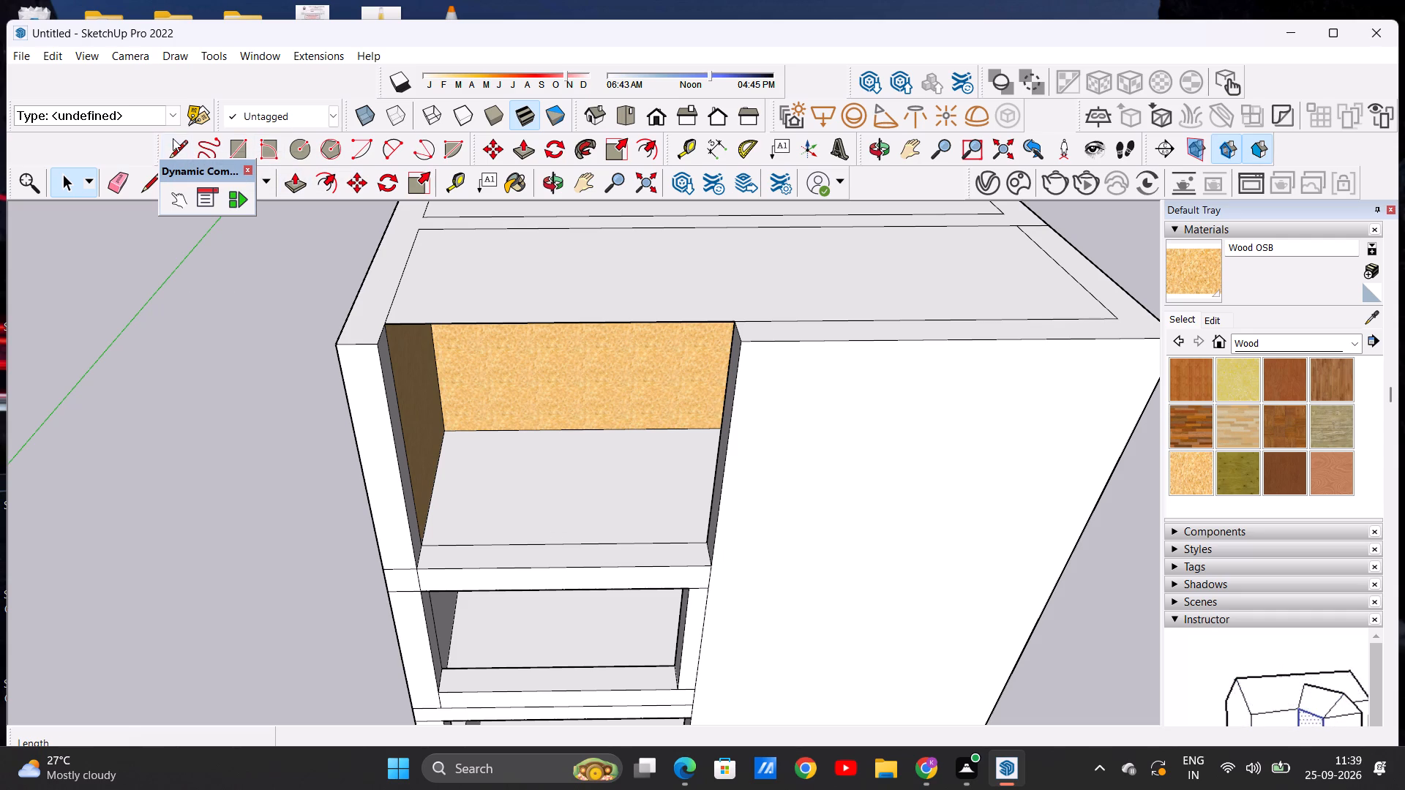
{"action": "left_click", "coordinate": [507, 542]}
{"action": "left_click", "coordinate": [503, 569]}
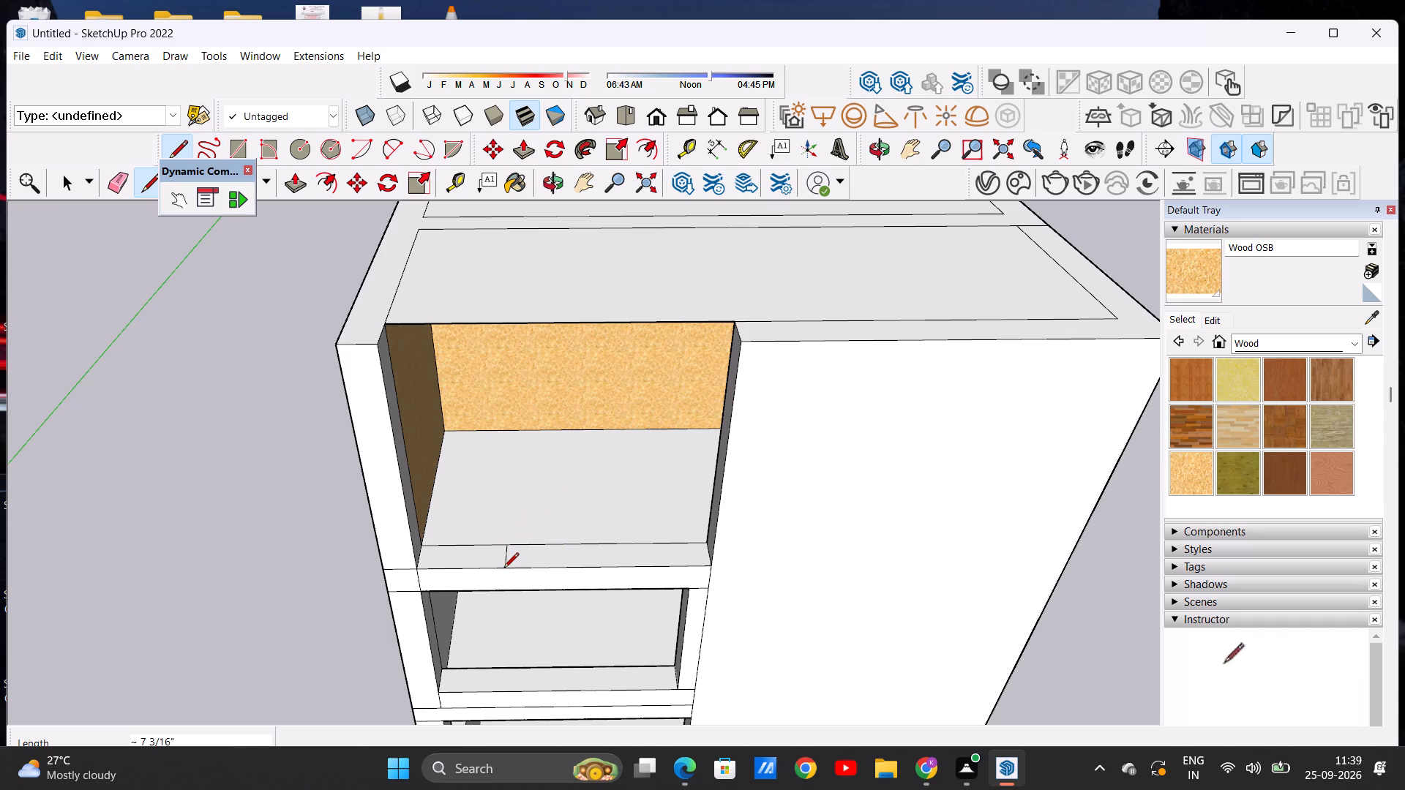
{"action": "key", "text": "space"}
Draw a second dividing line about 7 3/16" long across the top-level porch's front floor strip, near the blank facade.
{"action": "scroll", "coordinate": [509, 492], "scroll_direction": "down", "scroll_amount": 3}
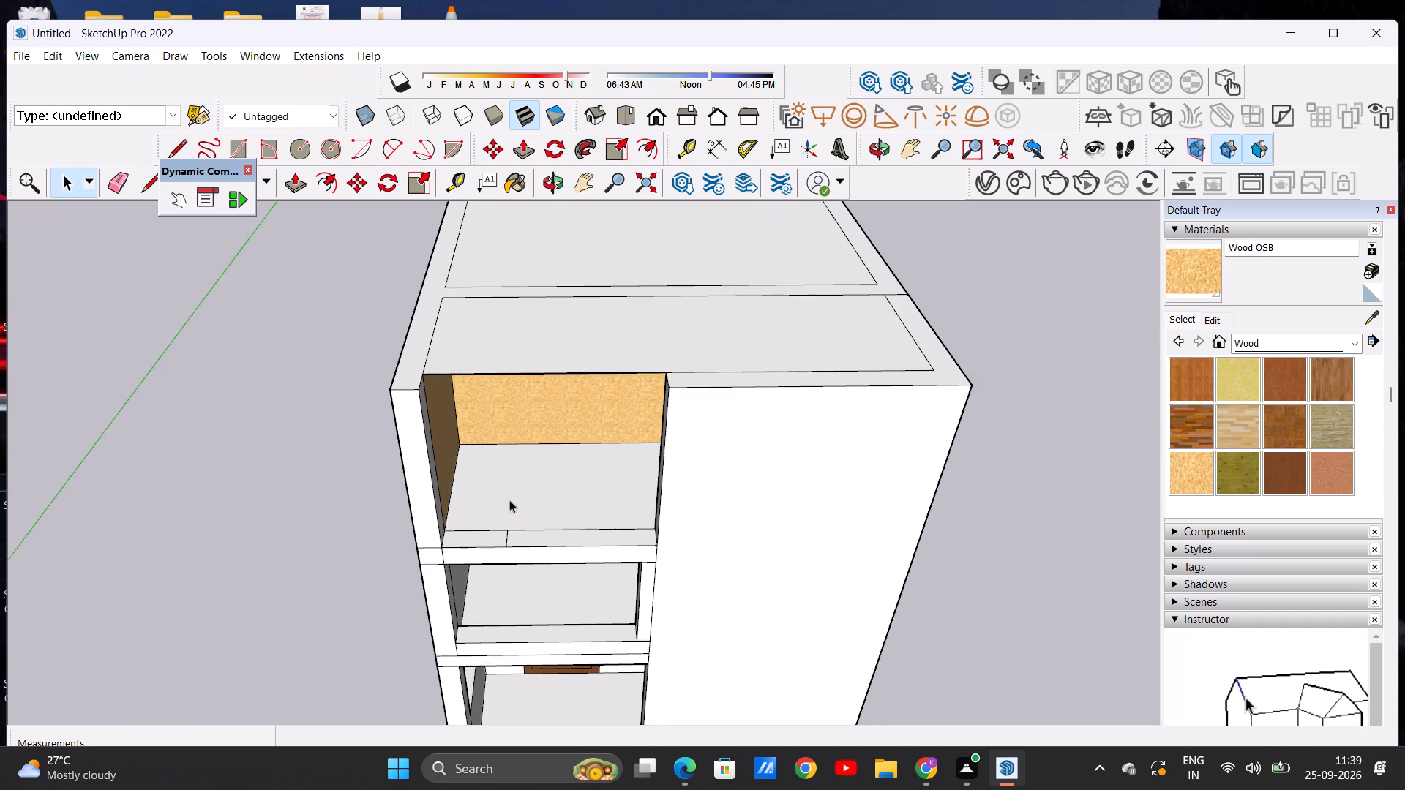
{"action": "middle_click_drag", "start_coordinate": [540, 608], "coordinate": [536, 484]}
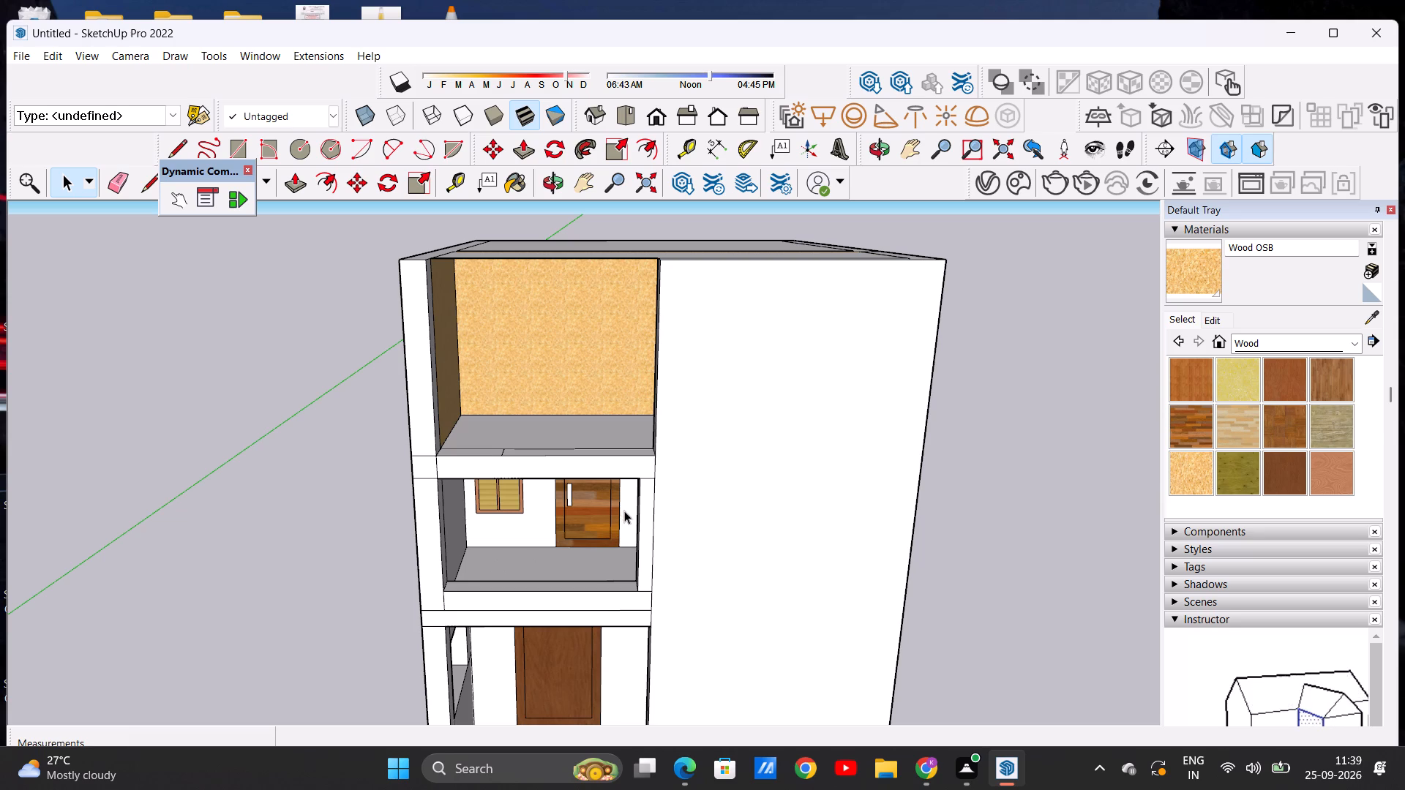
{"action": "middle_click_drag", "start_coordinate": [632, 494], "coordinate": [624, 436]}
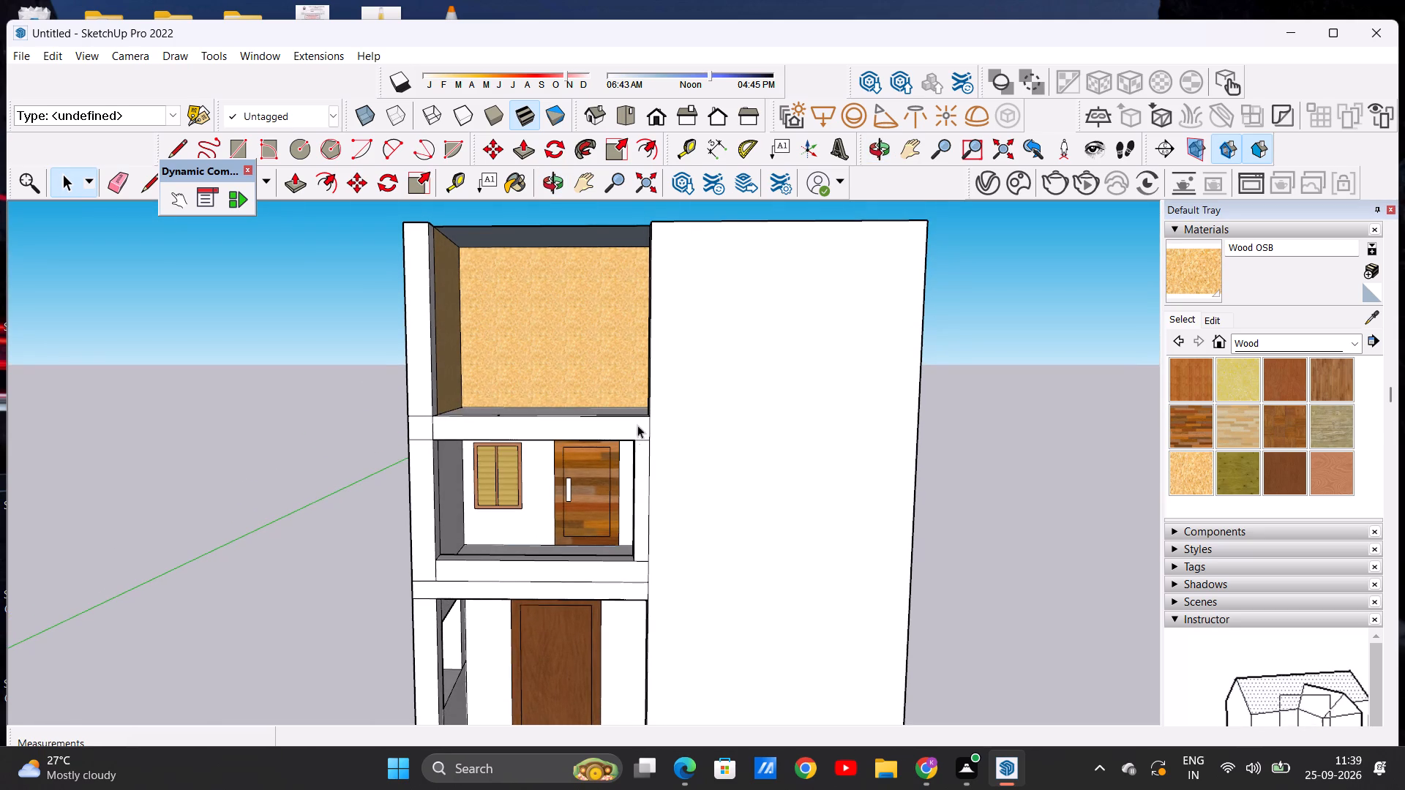
{"action": "middle_click_drag", "start_coordinate": [643, 415], "coordinate": [645, 533]}
{"action": "scroll", "coordinate": [635, 486], "scroll_direction": "up", "scroll_amount": 3}
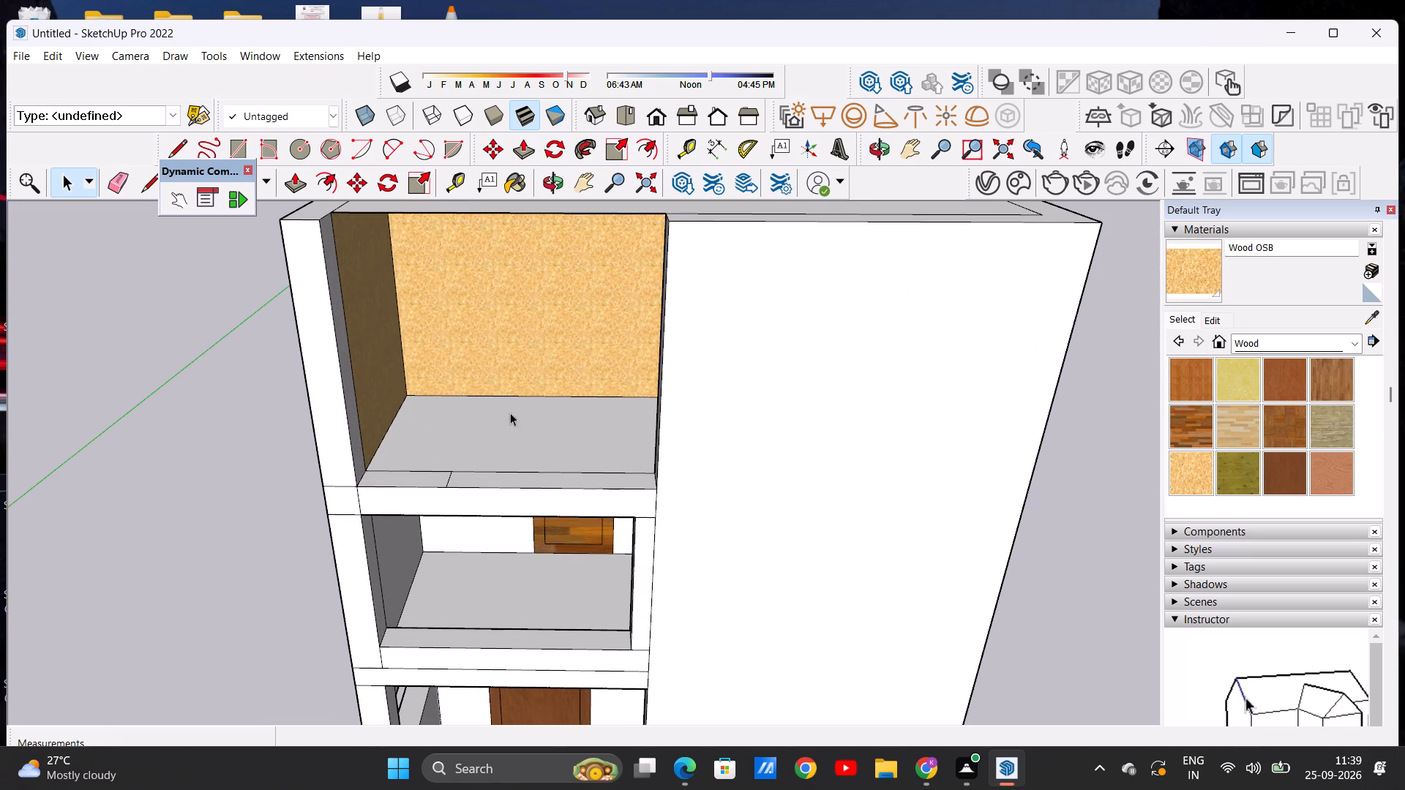
{"action": "left_click", "coordinate": [171, 134]}
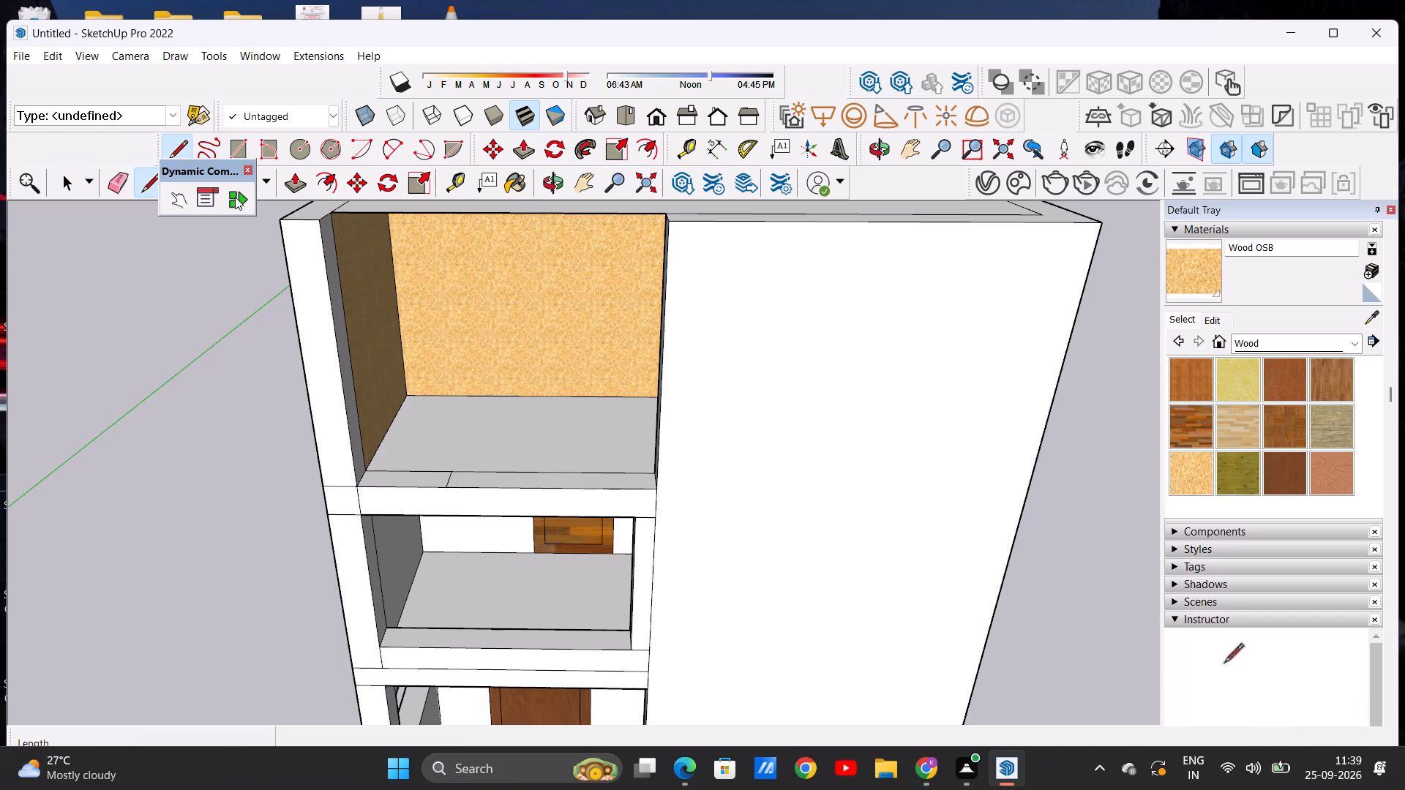
{"action": "scroll", "coordinate": [584, 511], "scroll_direction": "up", "scroll_amount": 5}
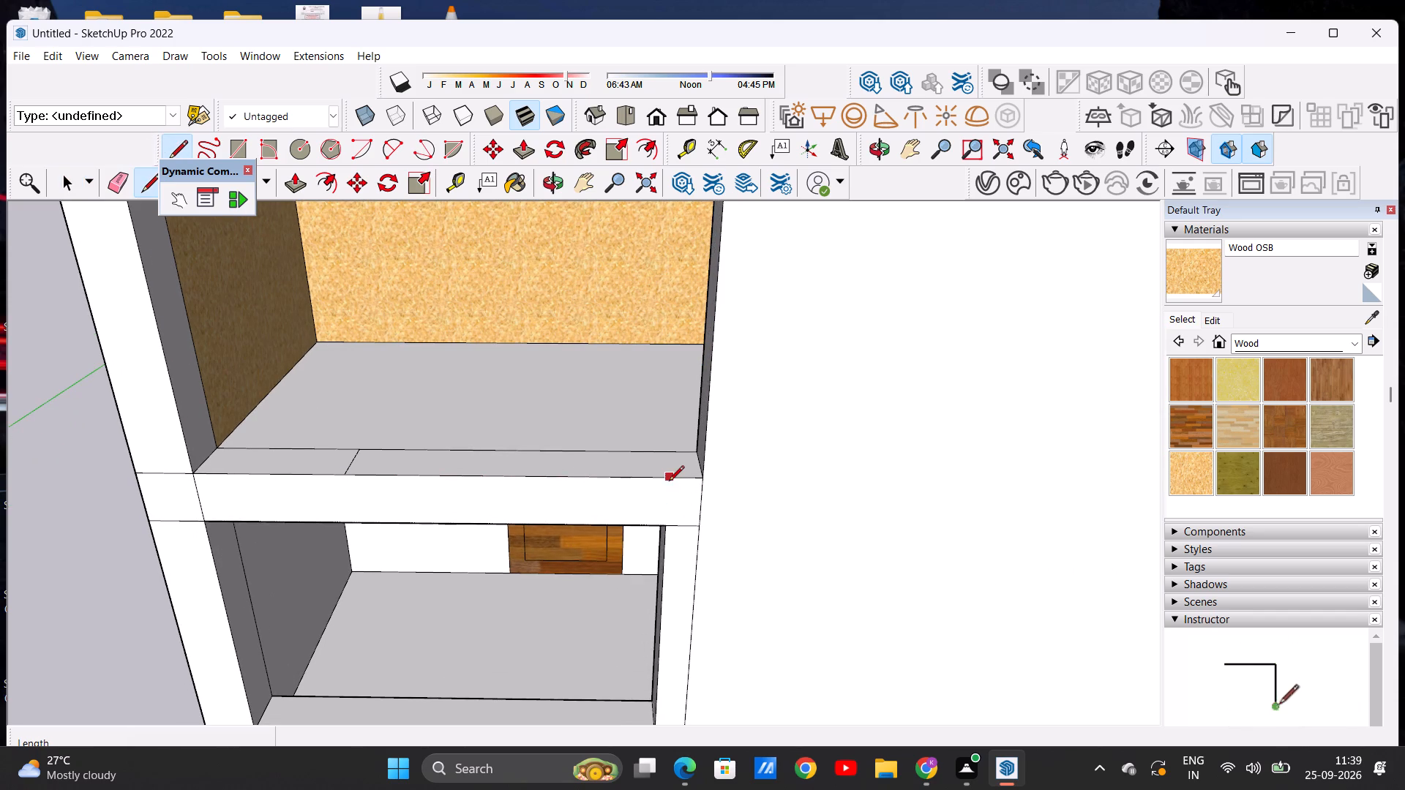
{"action": "left_click", "coordinate": [664, 481]}
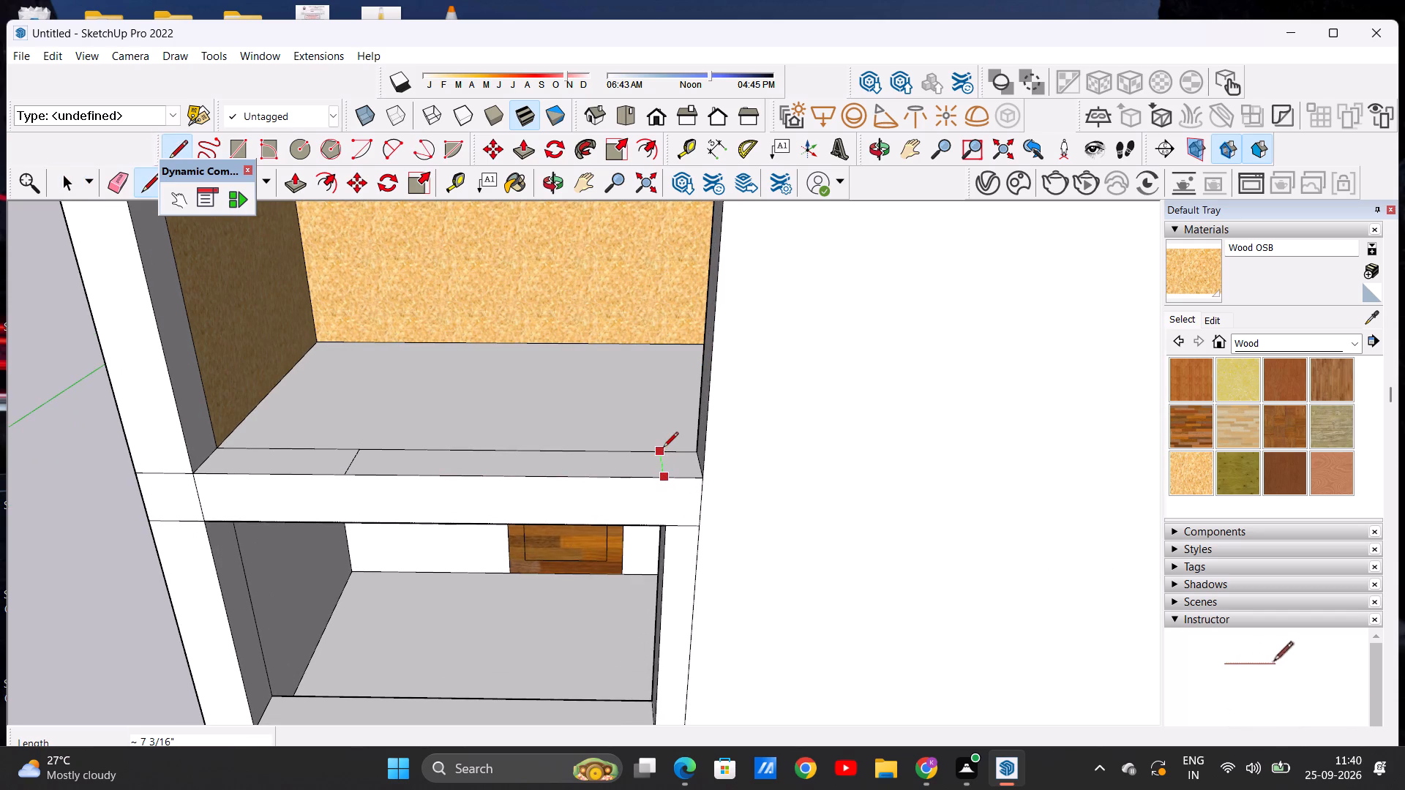
{"action": "left_click", "coordinate": [663, 448]}
{"action": "middle_click_drag", "start_coordinate": [674, 453], "coordinate": [670, 540]}
{"action": "key", "text": "space"}
{"action": "scroll", "coordinate": [653, 531], "scroll_direction": "down", "scroll_amount": 10}
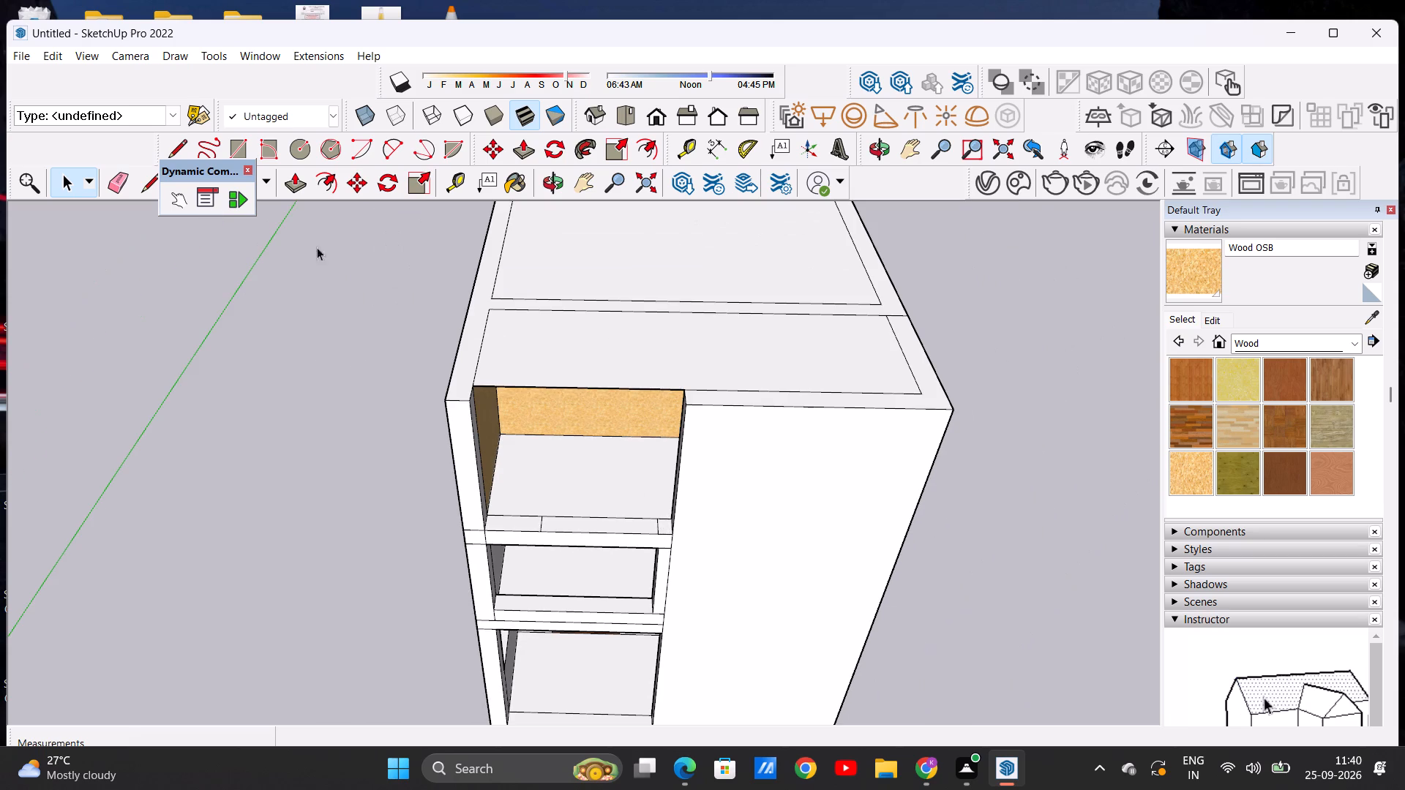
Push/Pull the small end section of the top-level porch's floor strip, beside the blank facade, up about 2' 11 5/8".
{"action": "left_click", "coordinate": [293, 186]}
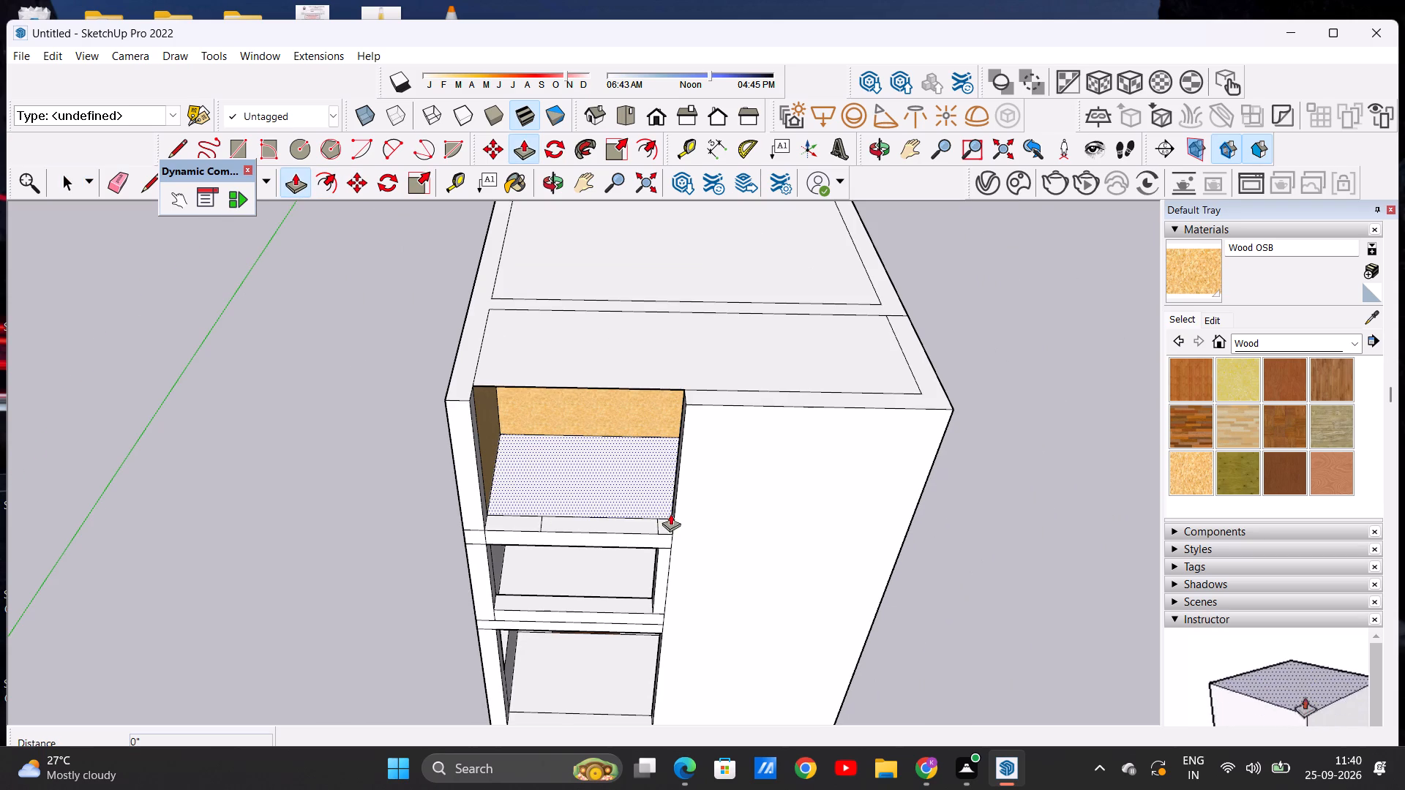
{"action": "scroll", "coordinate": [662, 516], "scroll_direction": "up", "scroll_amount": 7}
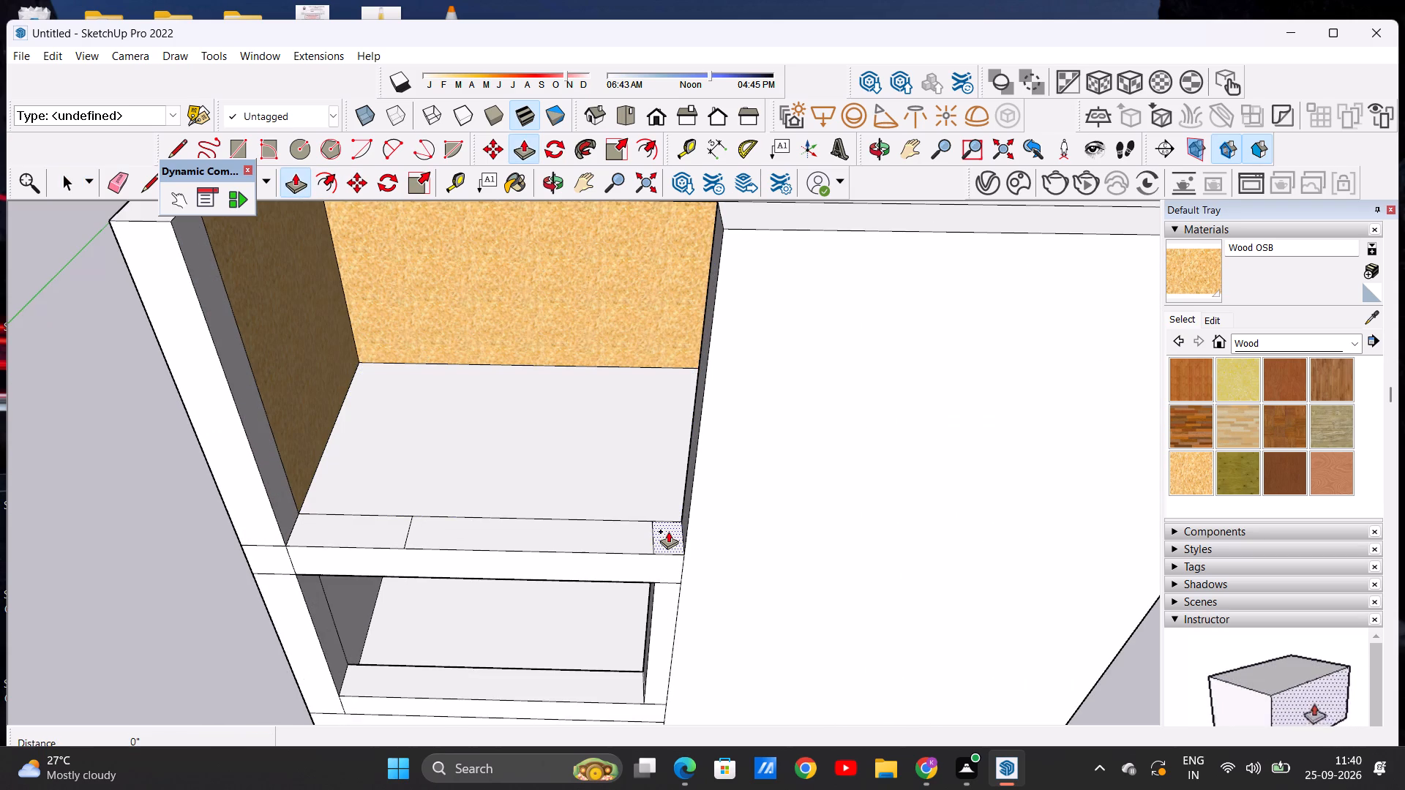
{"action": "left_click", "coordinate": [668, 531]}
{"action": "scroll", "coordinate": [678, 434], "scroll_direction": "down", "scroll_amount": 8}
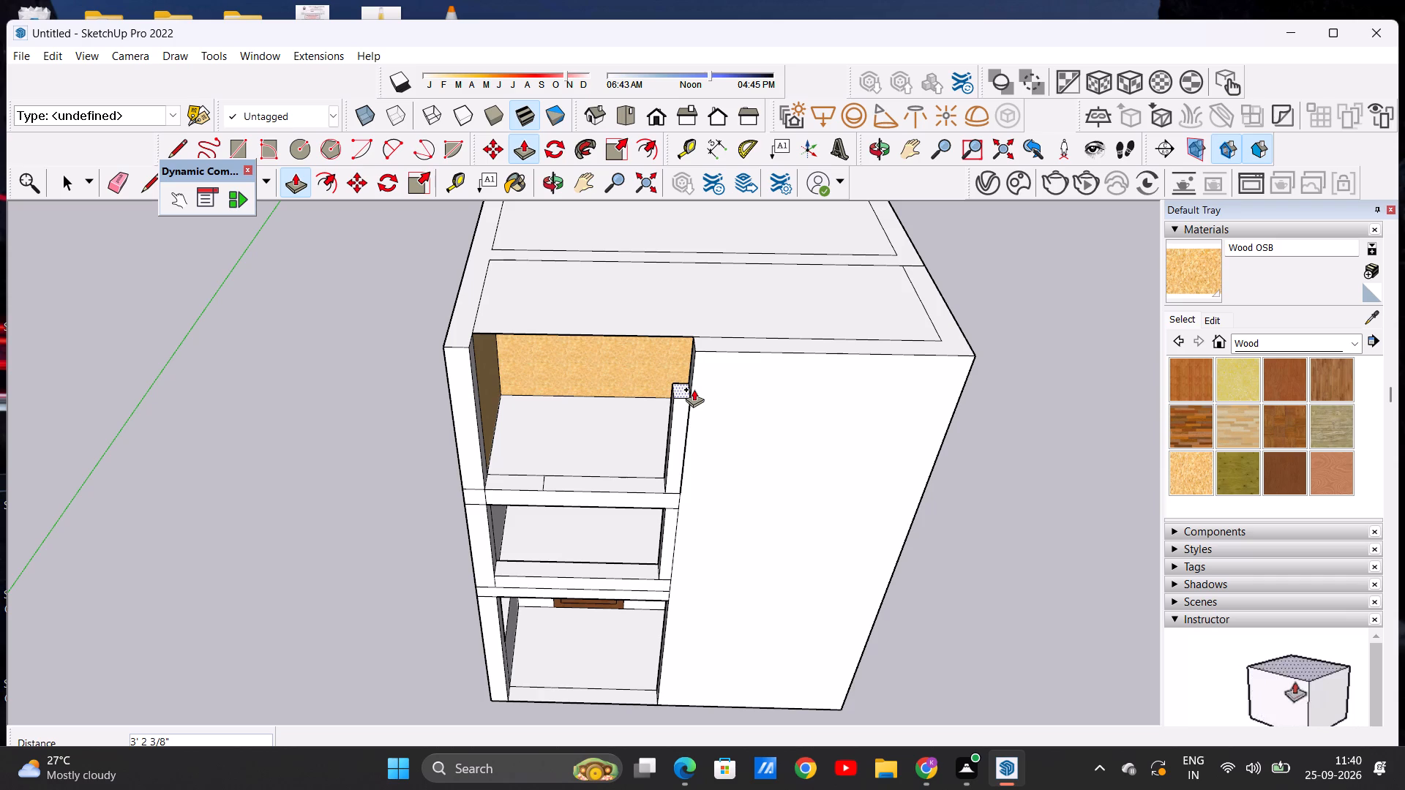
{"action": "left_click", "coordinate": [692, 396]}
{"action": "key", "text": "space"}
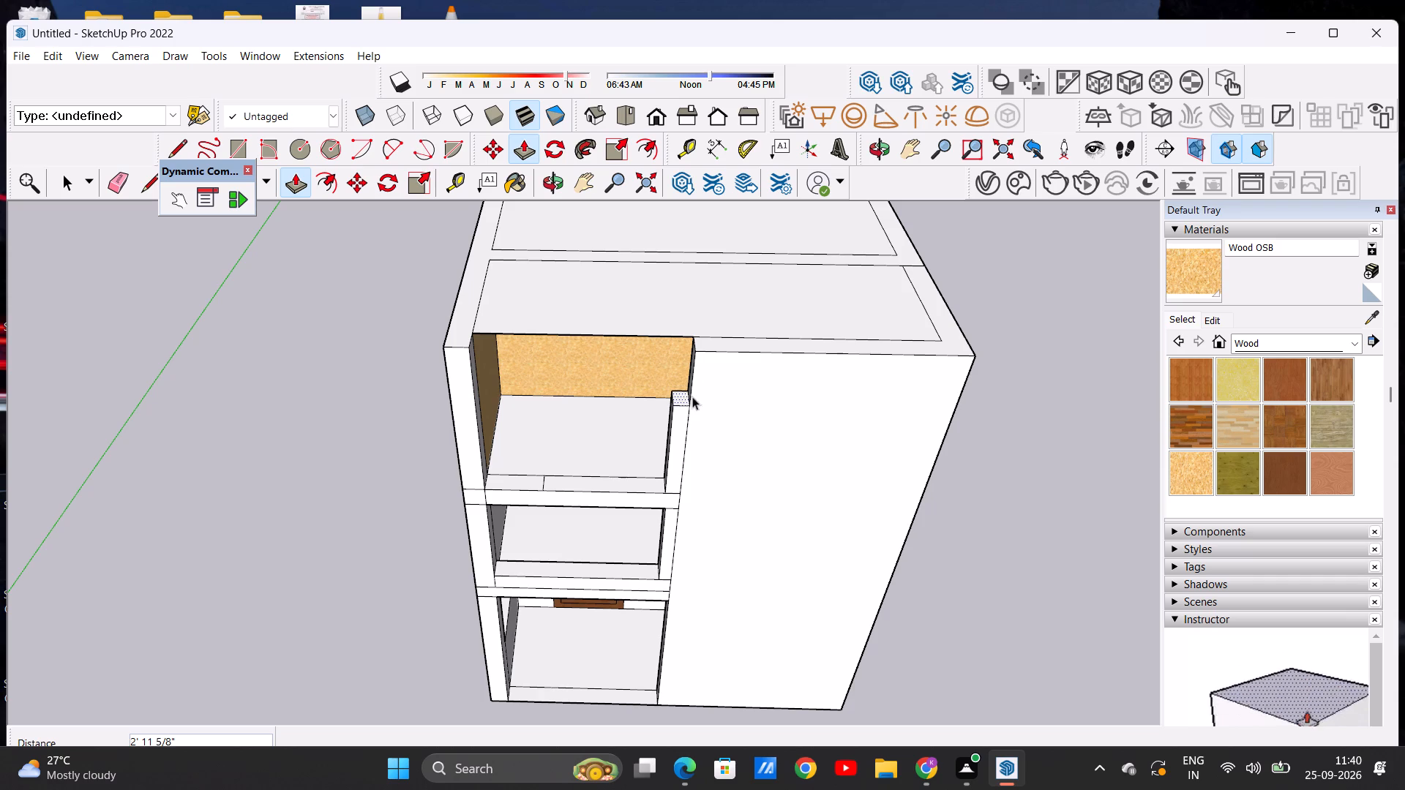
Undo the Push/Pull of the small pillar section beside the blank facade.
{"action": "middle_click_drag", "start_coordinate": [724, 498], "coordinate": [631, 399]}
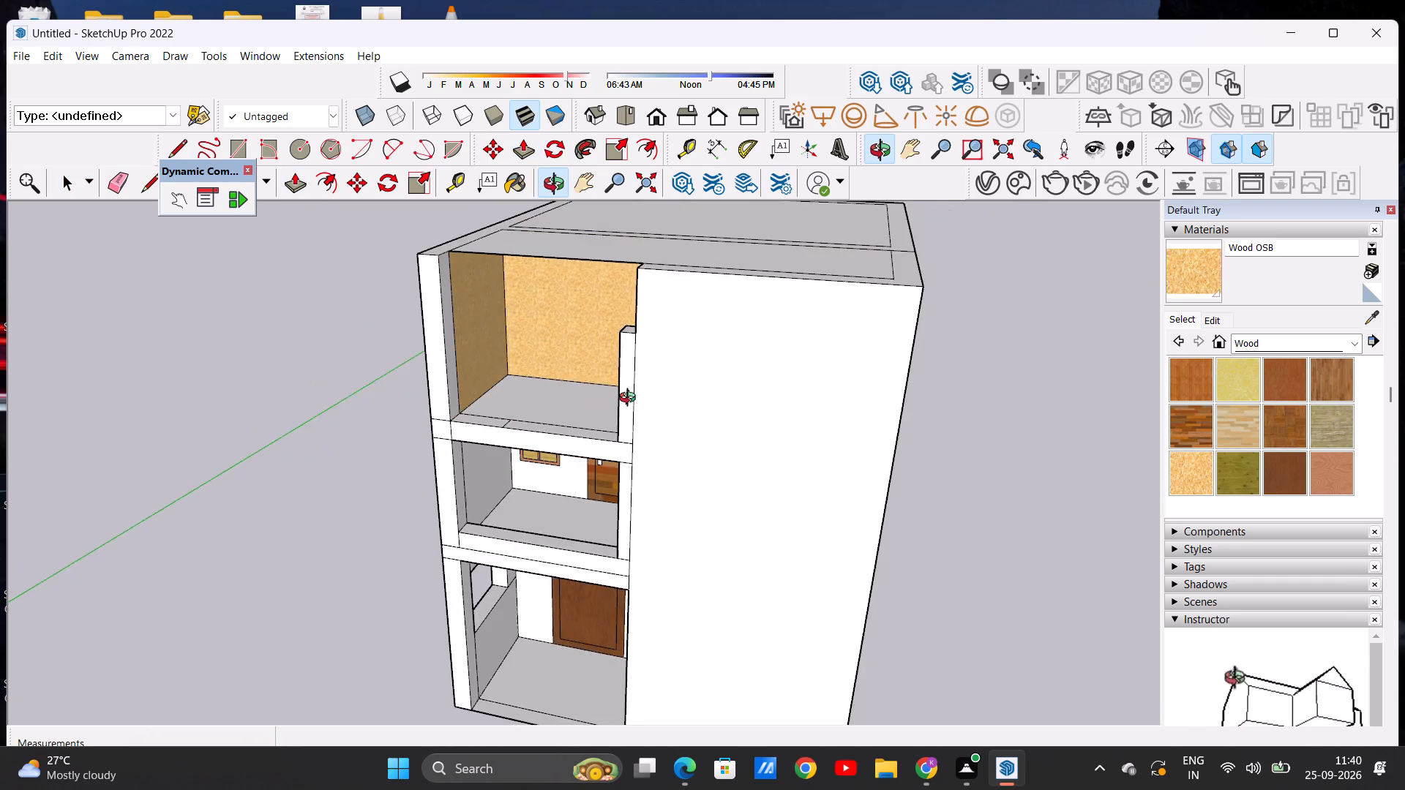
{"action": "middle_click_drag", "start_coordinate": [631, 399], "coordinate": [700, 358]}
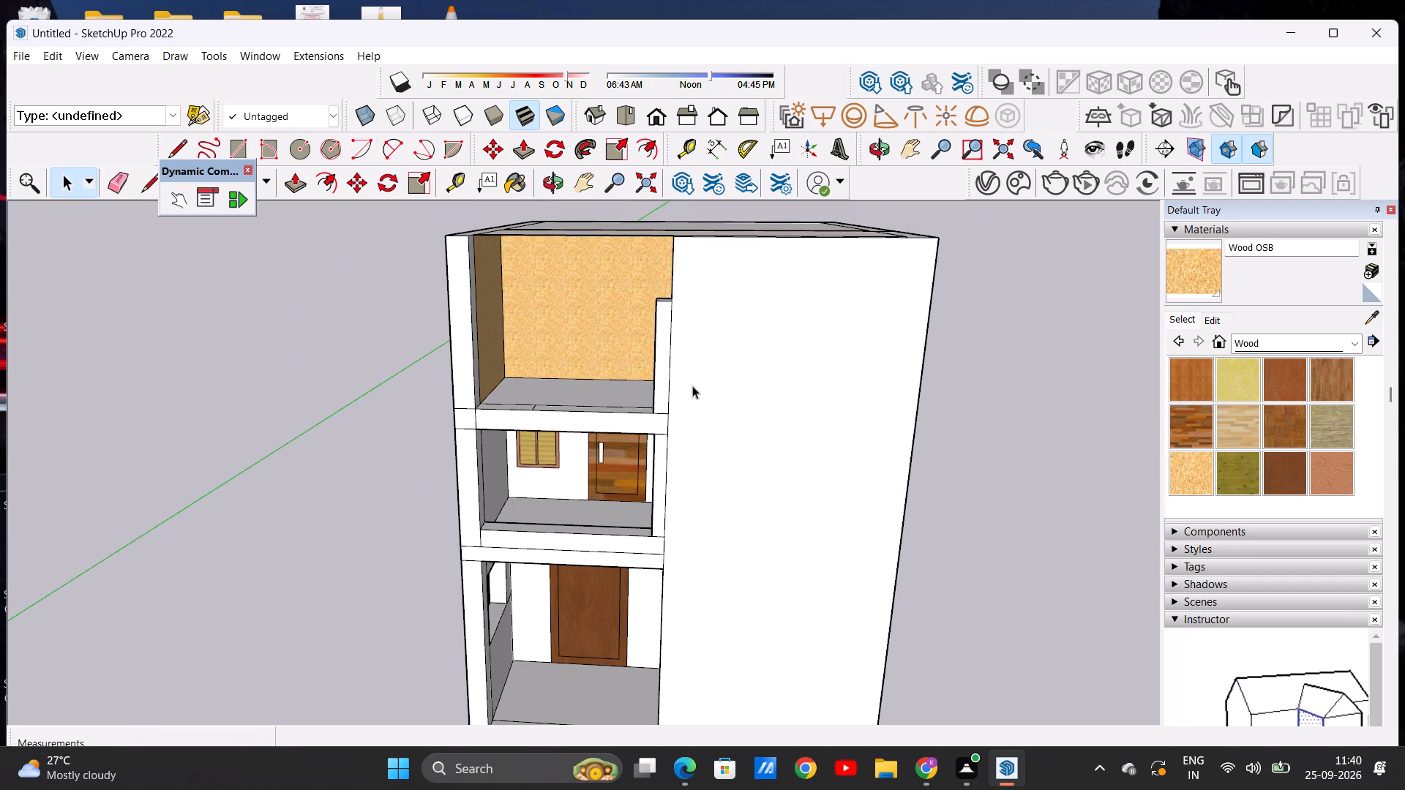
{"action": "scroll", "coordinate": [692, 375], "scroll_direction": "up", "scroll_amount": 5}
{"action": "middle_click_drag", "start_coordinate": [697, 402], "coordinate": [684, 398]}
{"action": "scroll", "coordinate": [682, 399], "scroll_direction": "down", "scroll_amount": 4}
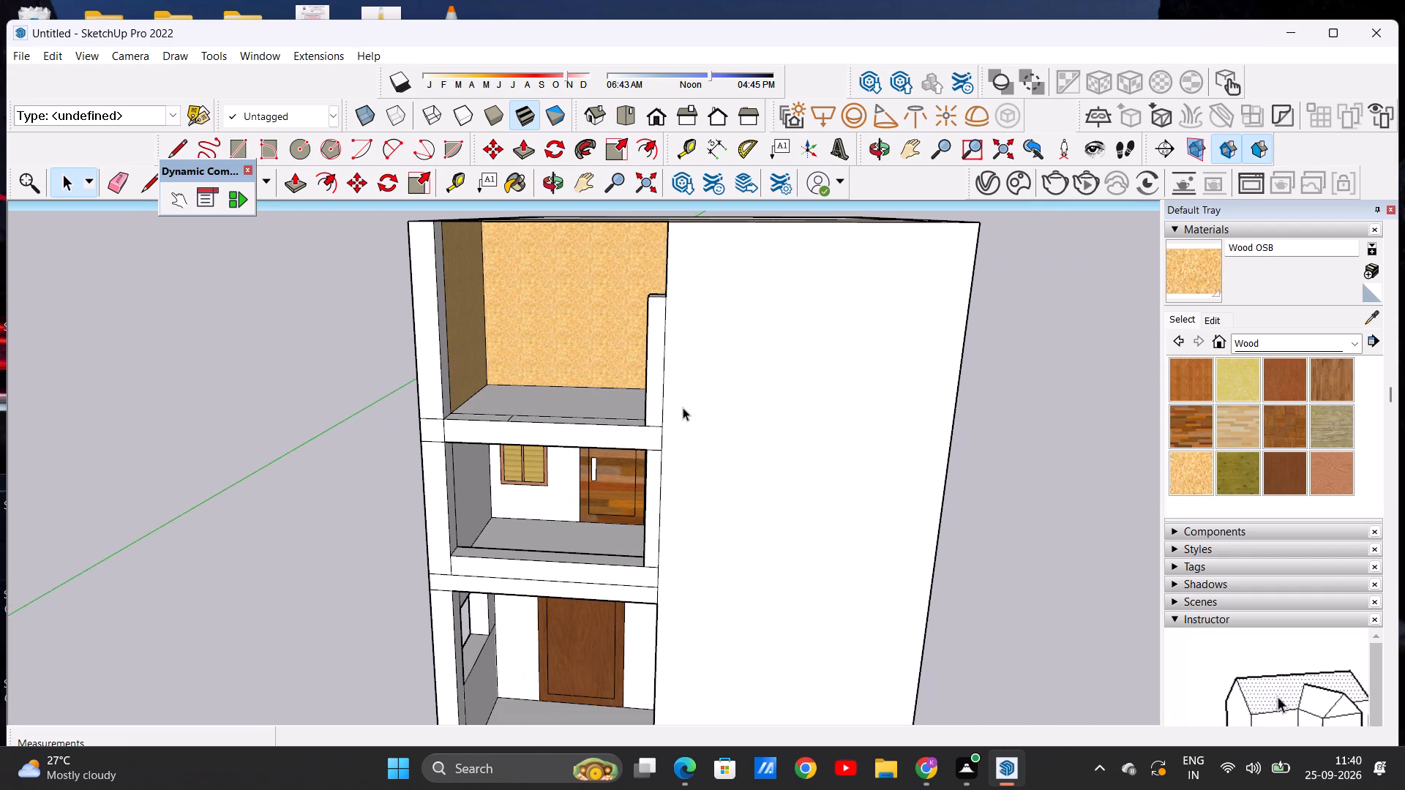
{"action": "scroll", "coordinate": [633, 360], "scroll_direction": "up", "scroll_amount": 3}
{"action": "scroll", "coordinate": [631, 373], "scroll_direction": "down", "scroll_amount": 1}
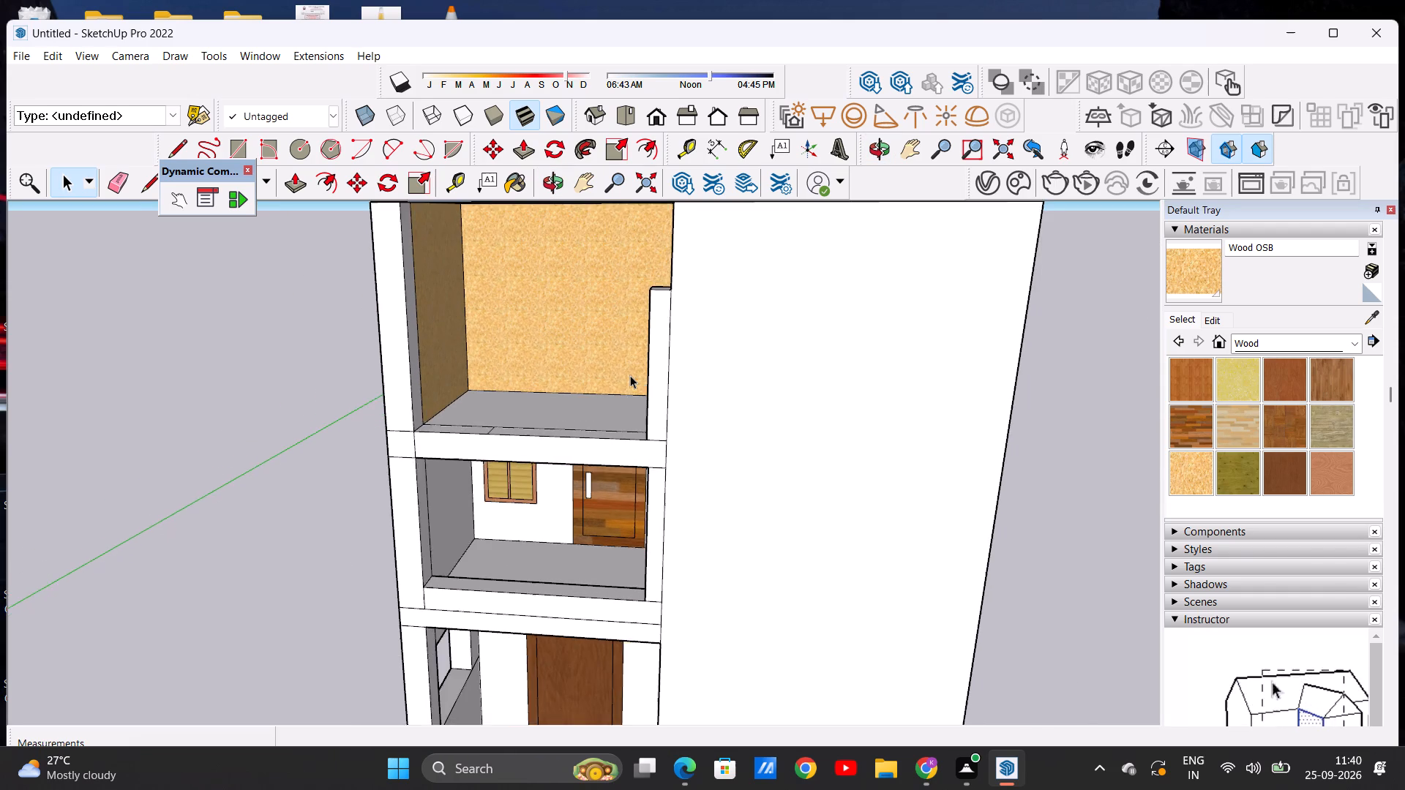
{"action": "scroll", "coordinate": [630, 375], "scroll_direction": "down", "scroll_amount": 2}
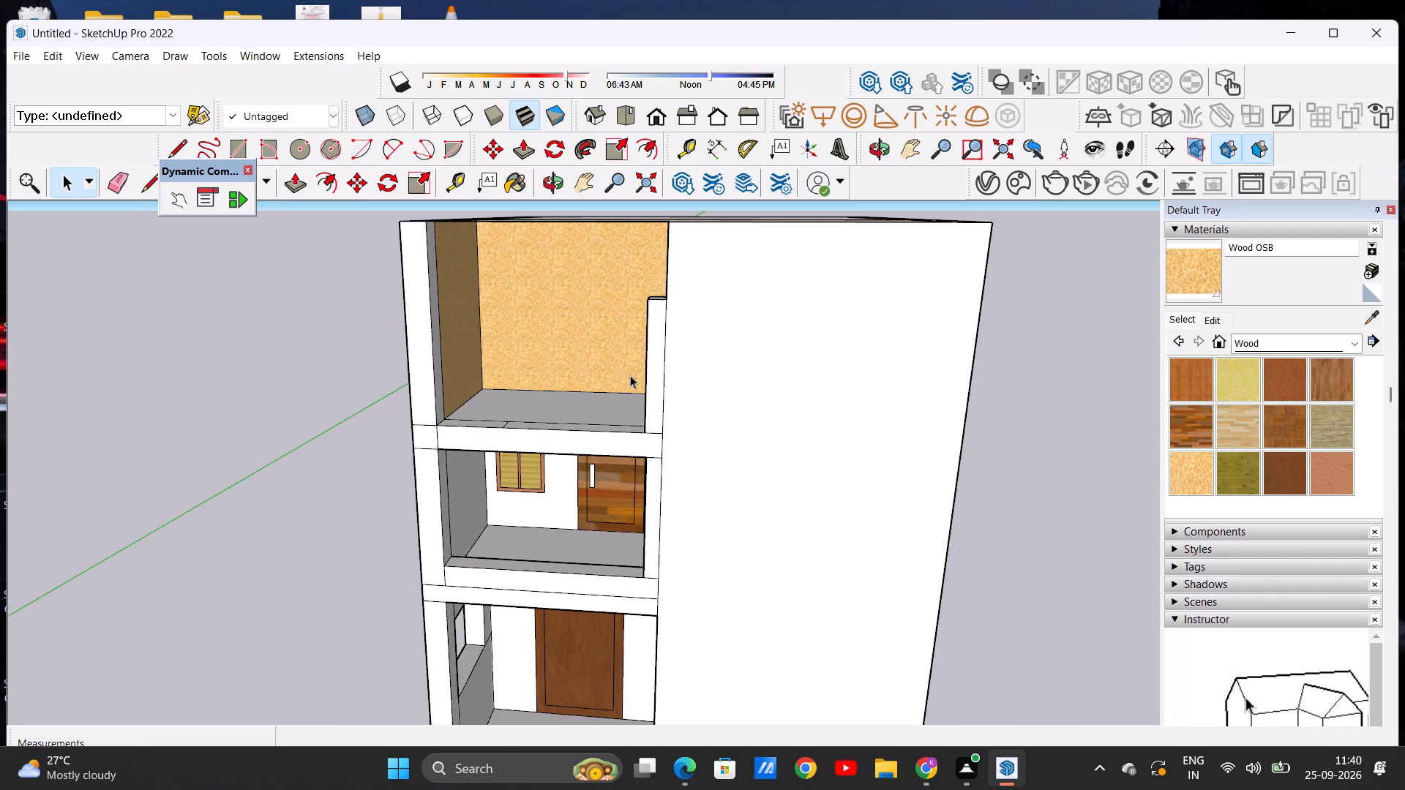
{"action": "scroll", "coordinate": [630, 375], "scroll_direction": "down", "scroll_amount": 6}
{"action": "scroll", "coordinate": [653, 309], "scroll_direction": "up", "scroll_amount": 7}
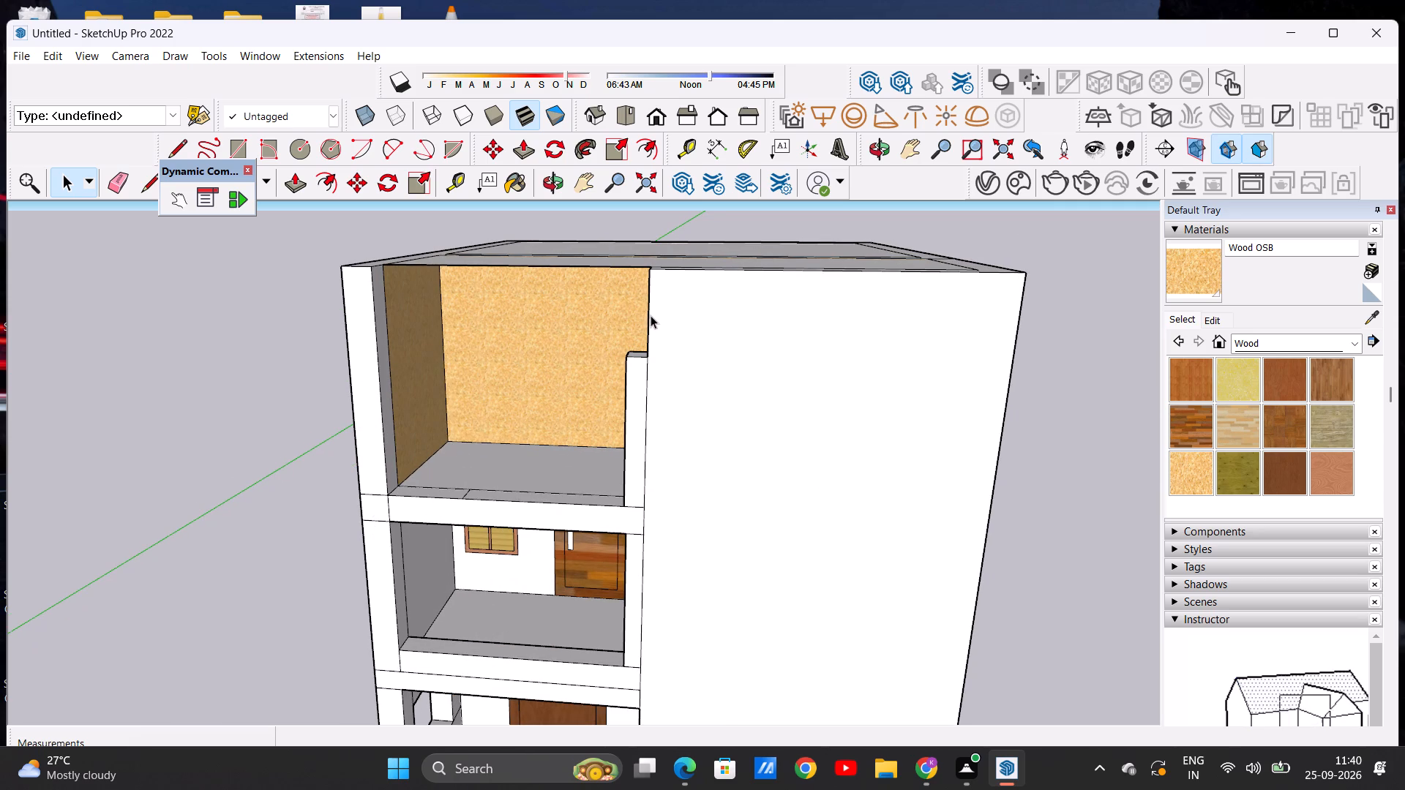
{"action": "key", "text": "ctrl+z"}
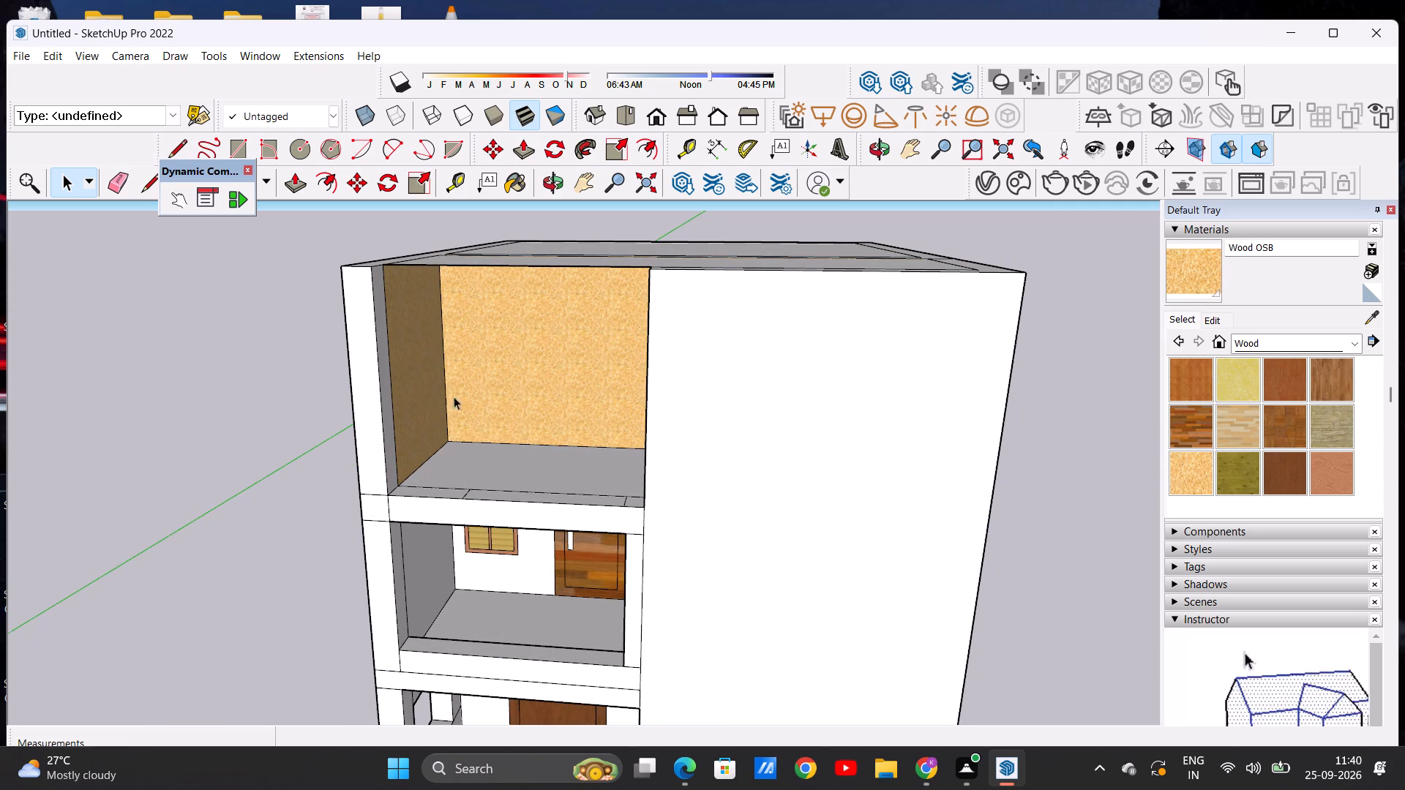
Push/Pull the floor-strip section at the top-level porch's outer corner up 4' 6 13/16" to the roof edge.
{"action": "middle_click_drag", "start_coordinate": [460, 399], "coordinate": [522, 380]}
{"action": "scroll", "coordinate": [503, 425], "scroll_direction": "down", "scroll_amount": 1}
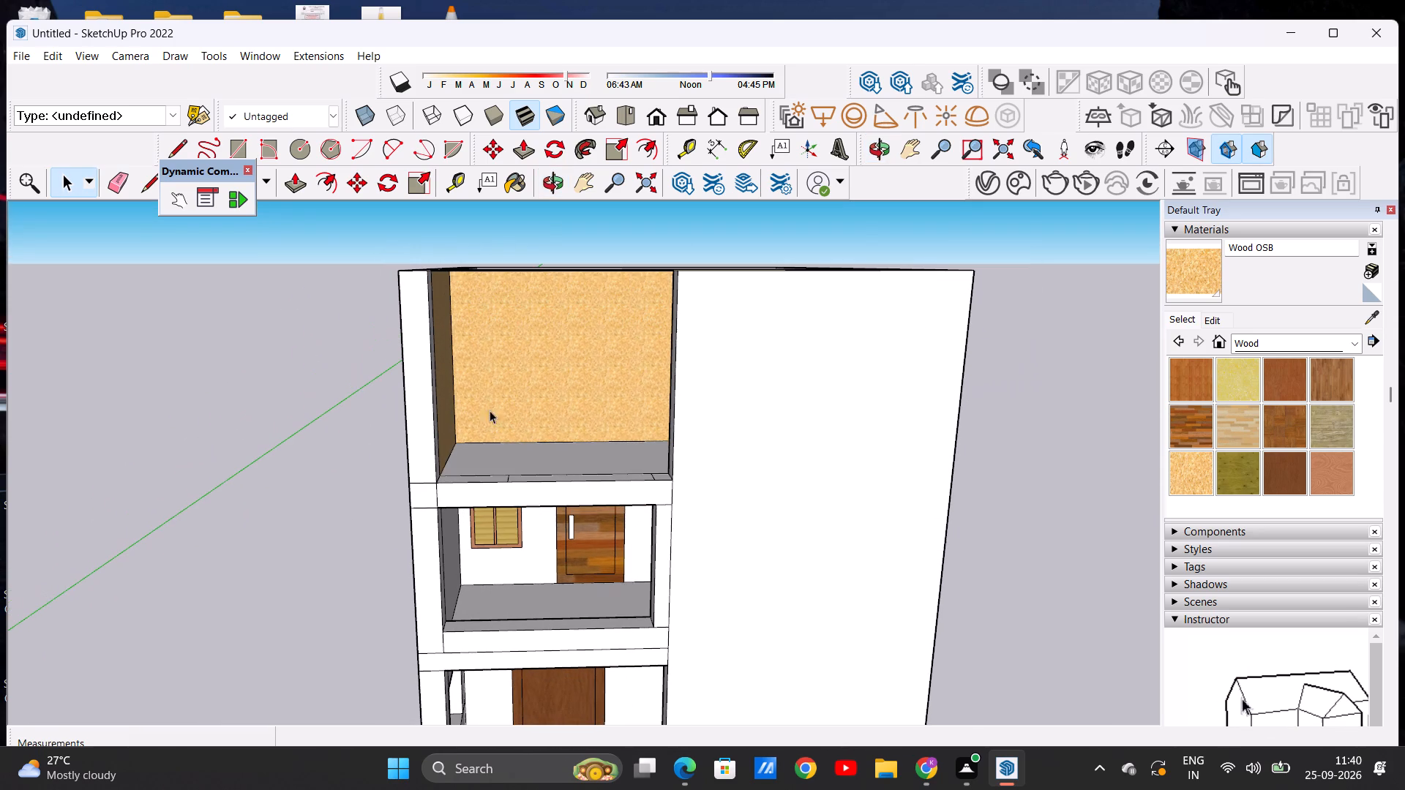
{"action": "left_click", "coordinate": [285, 183]}
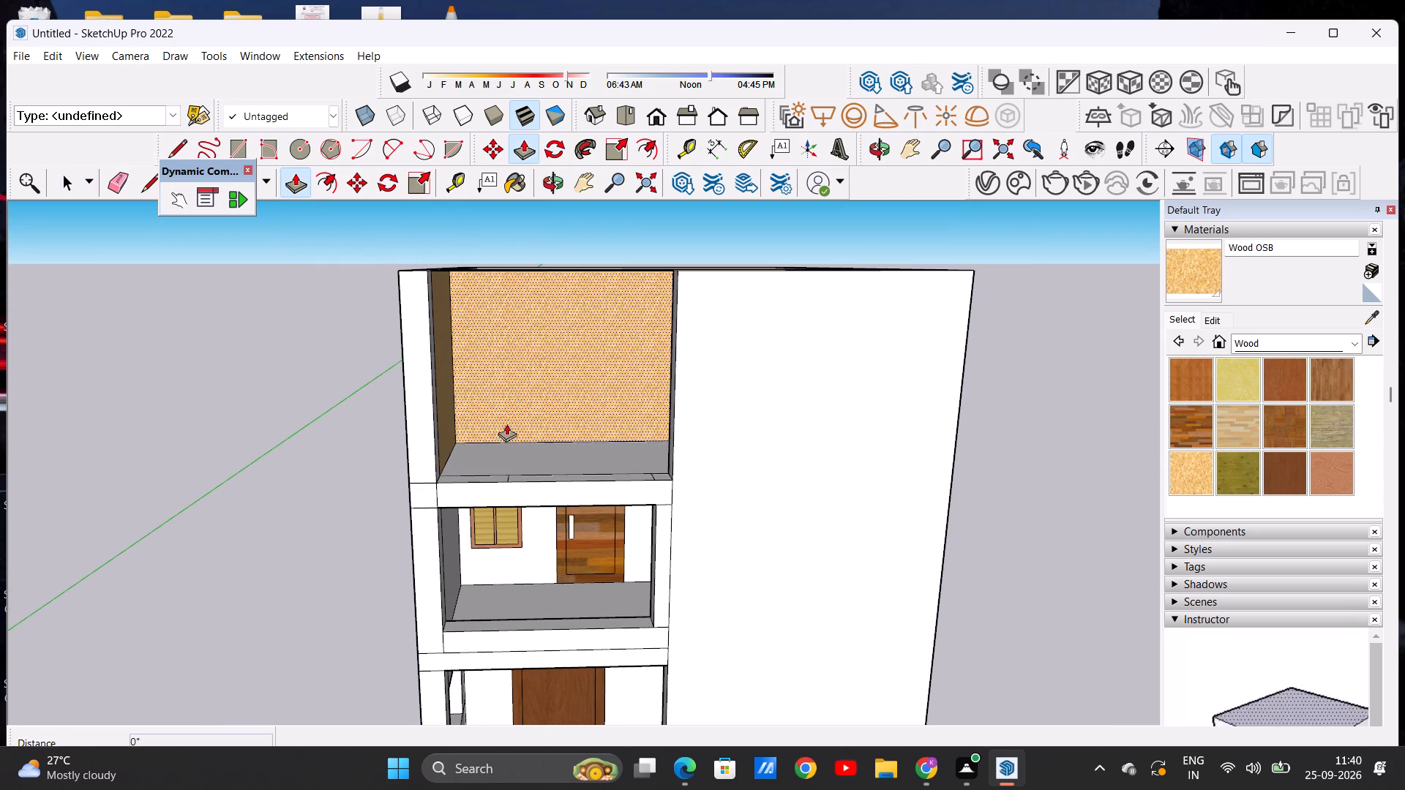
{"action": "middle_click_drag", "start_coordinate": [509, 440], "coordinate": [501, 602]}
{"action": "scroll", "coordinate": [486, 572], "scroll_direction": "up", "scroll_amount": 4}
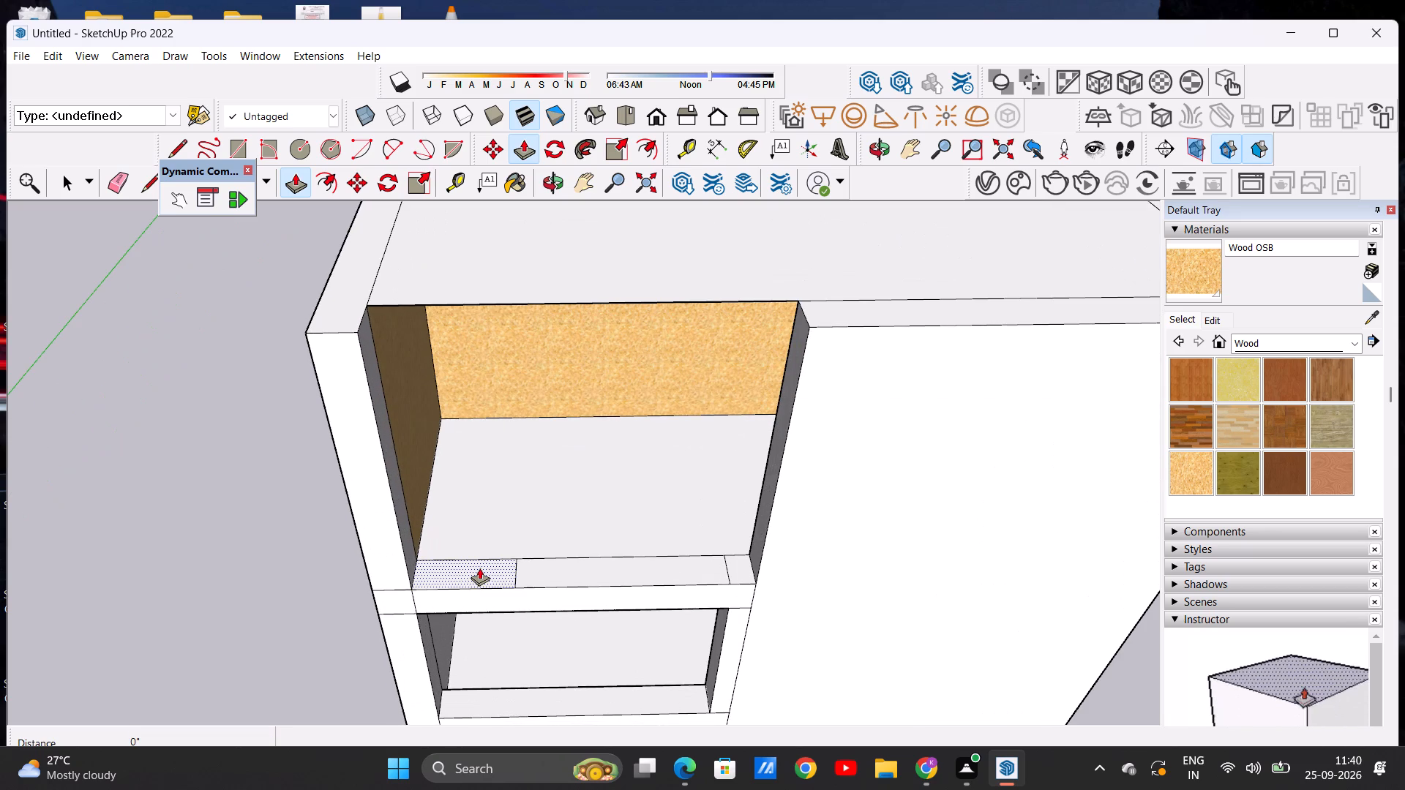
{"action": "left_click", "coordinate": [479, 568]}
{"action": "middle_click_drag", "start_coordinate": [490, 475], "coordinate": [497, 383]}
{"action": "scroll", "coordinate": [478, 431], "scroll_direction": "down", "scroll_amount": 7}
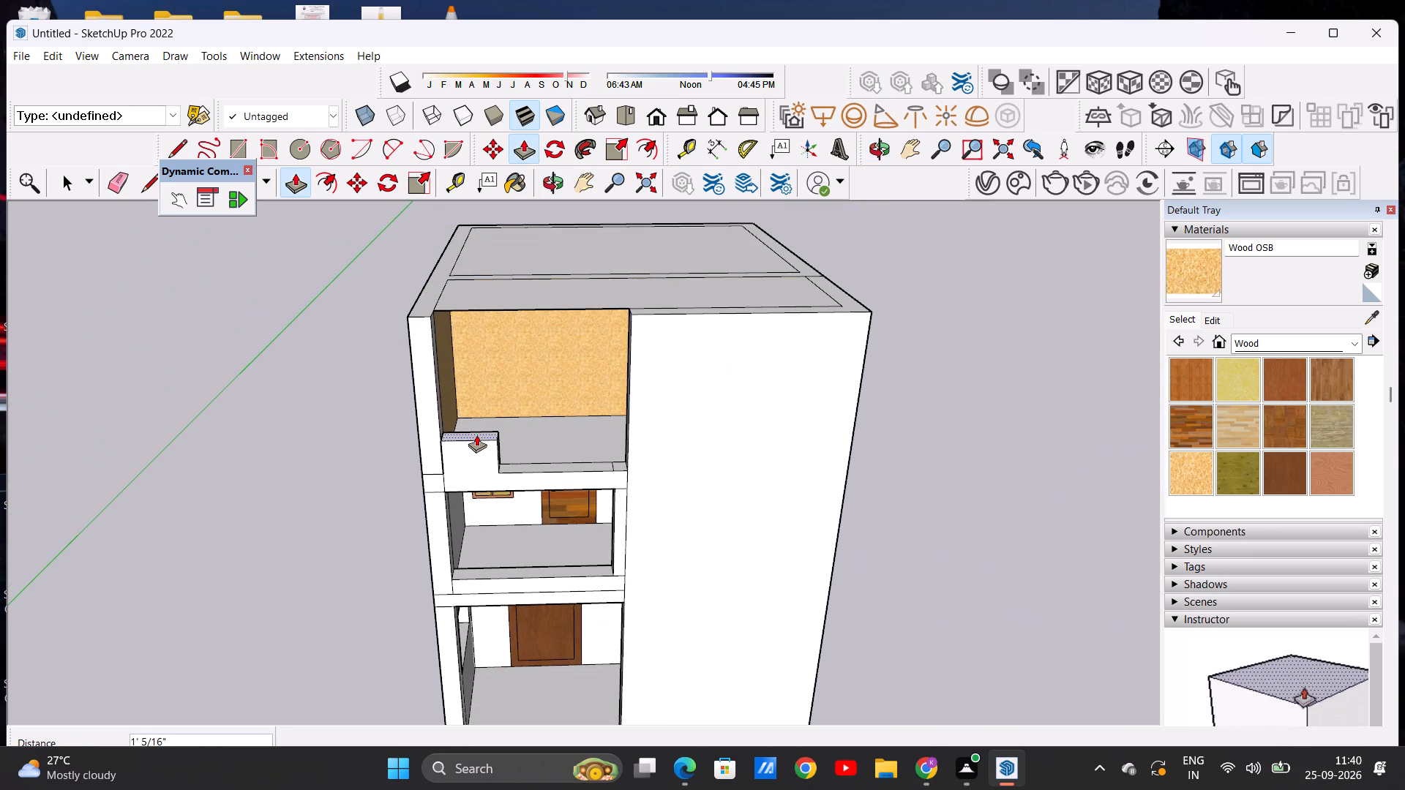
{"action": "scroll", "coordinate": [479, 450], "scroll_direction": "down", "scroll_amount": 2}
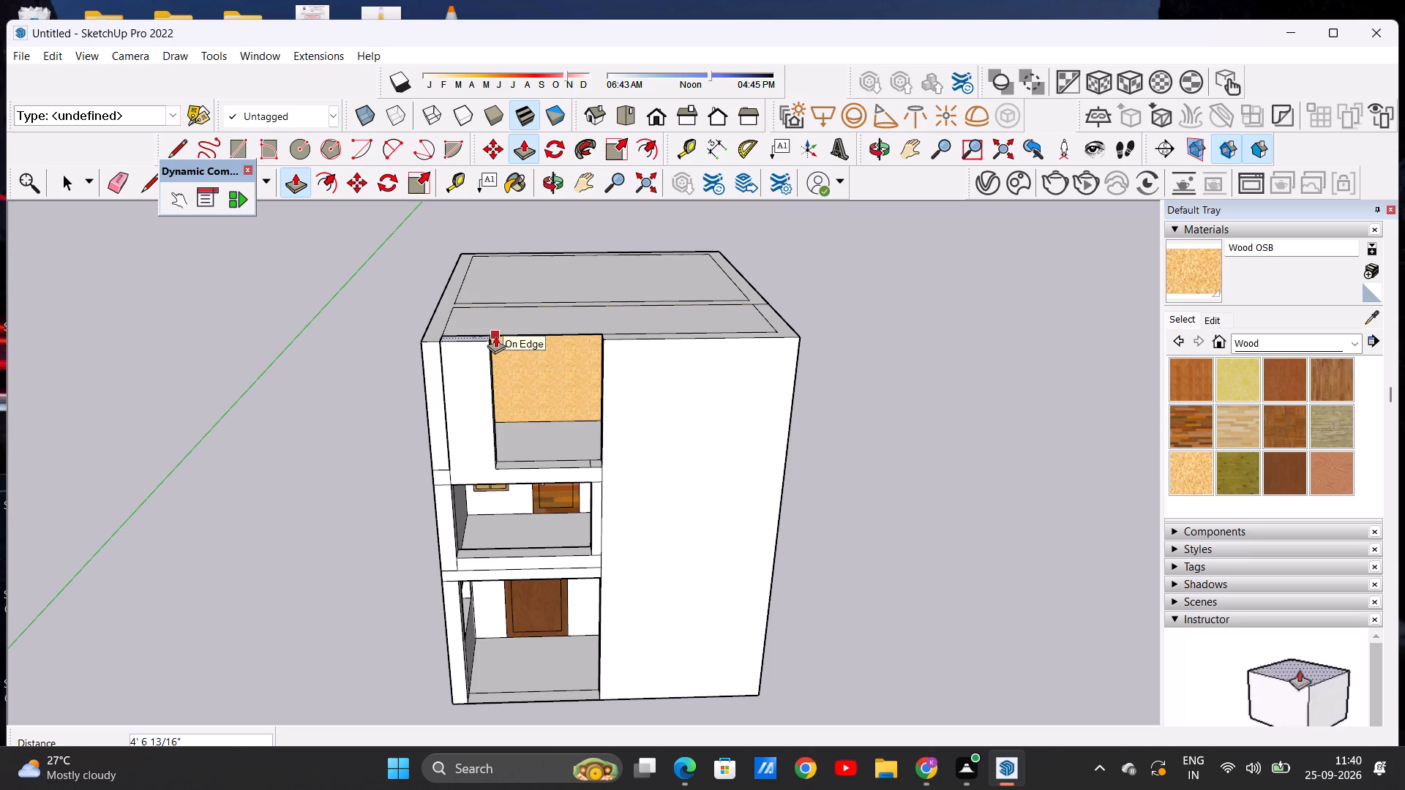
{"action": "middle_click", "coordinate": [501, 340]}
{"action": "left_click", "coordinate": [497, 336]}
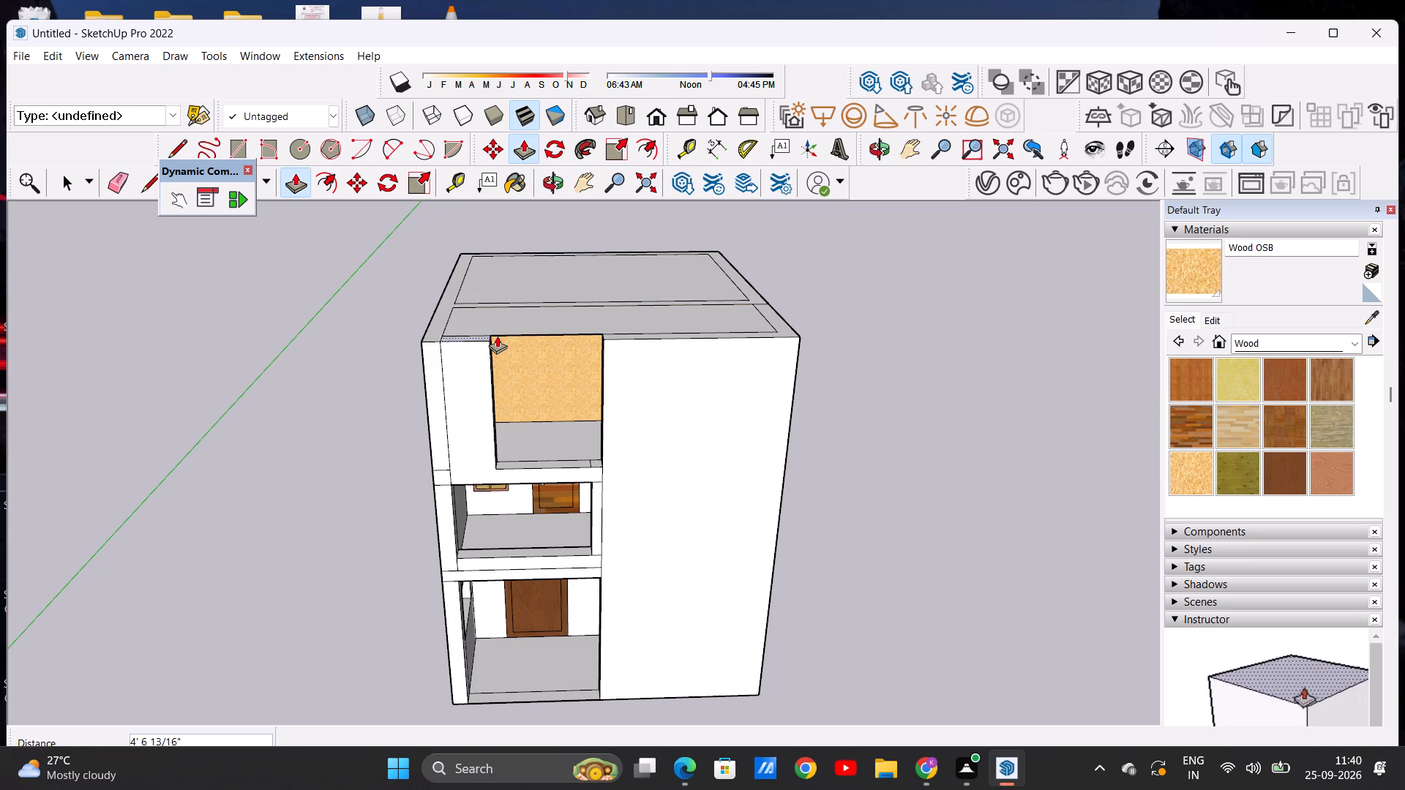
{"action": "key", "text": "space"}
Draw a line about 7 3/16" long across the roof border at the outer front corner, extending the front strip's inner edge.
{"action": "middle_click_drag", "start_coordinate": [488, 421], "coordinate": [479, 375]}
{"action": "scroll", "coordinate": [472, 399], "scroll_direction": "down", "scroll_amount": 4}
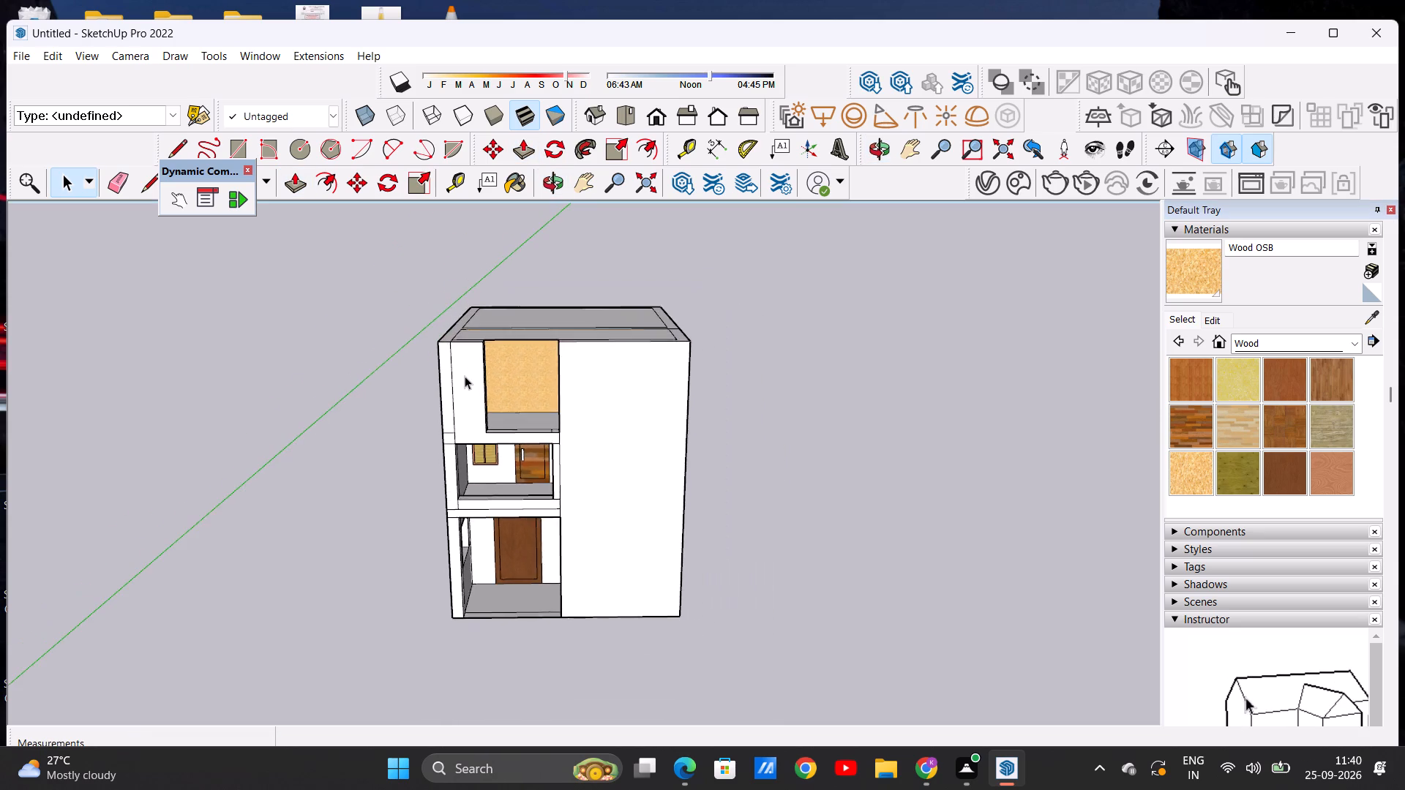
{"action": "scroll", "coordinate": [467, 364], "scroll_direction": "up", "scroll_amount": 4}
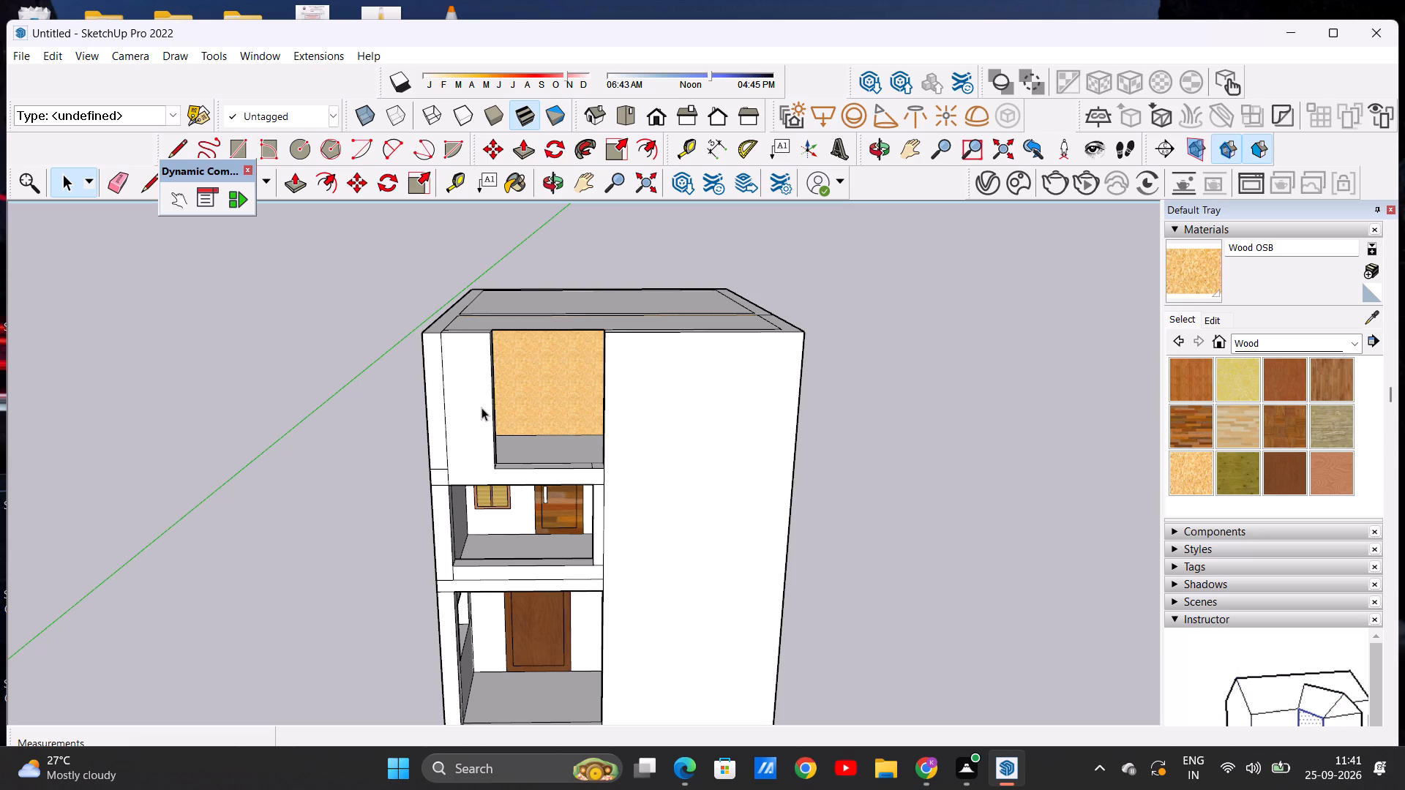
{"action": "scroll", "coordinate": [482, 406], "scroll_direction": "down", "scroll_amount": 1}
{"action": "middle_click_drag", "start_coordinate": [492, 418], "coordinate": [509, 466]}
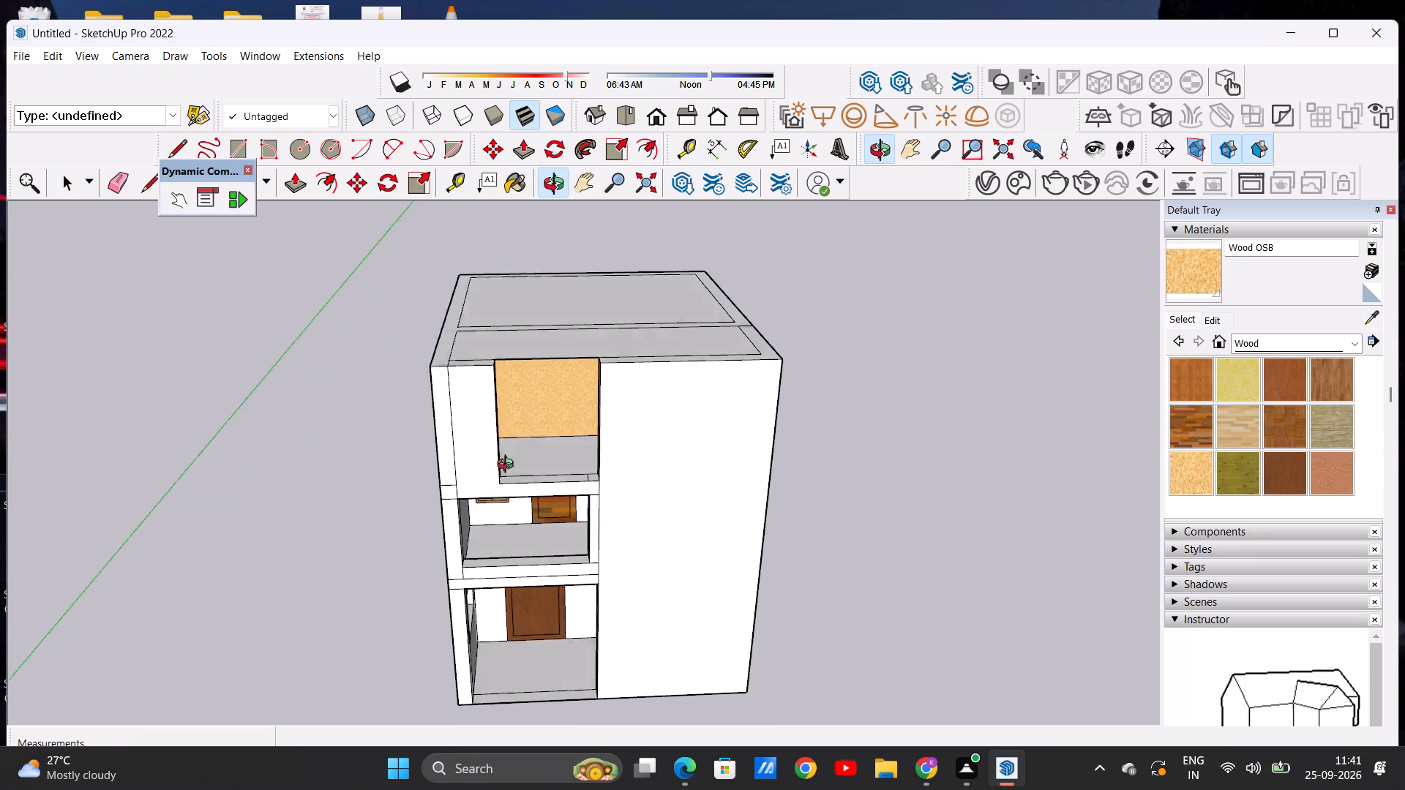
{"action": "middle_click_drag", "start_coordinate": [509, 466], "coordinate": [520, 513]}
{"action": "middle_click", "coordinate": [520, 516]}
{"action": "scroll", "coordinate": [499, 370], "scroll_direction": "up", "scroll_amount": 5}
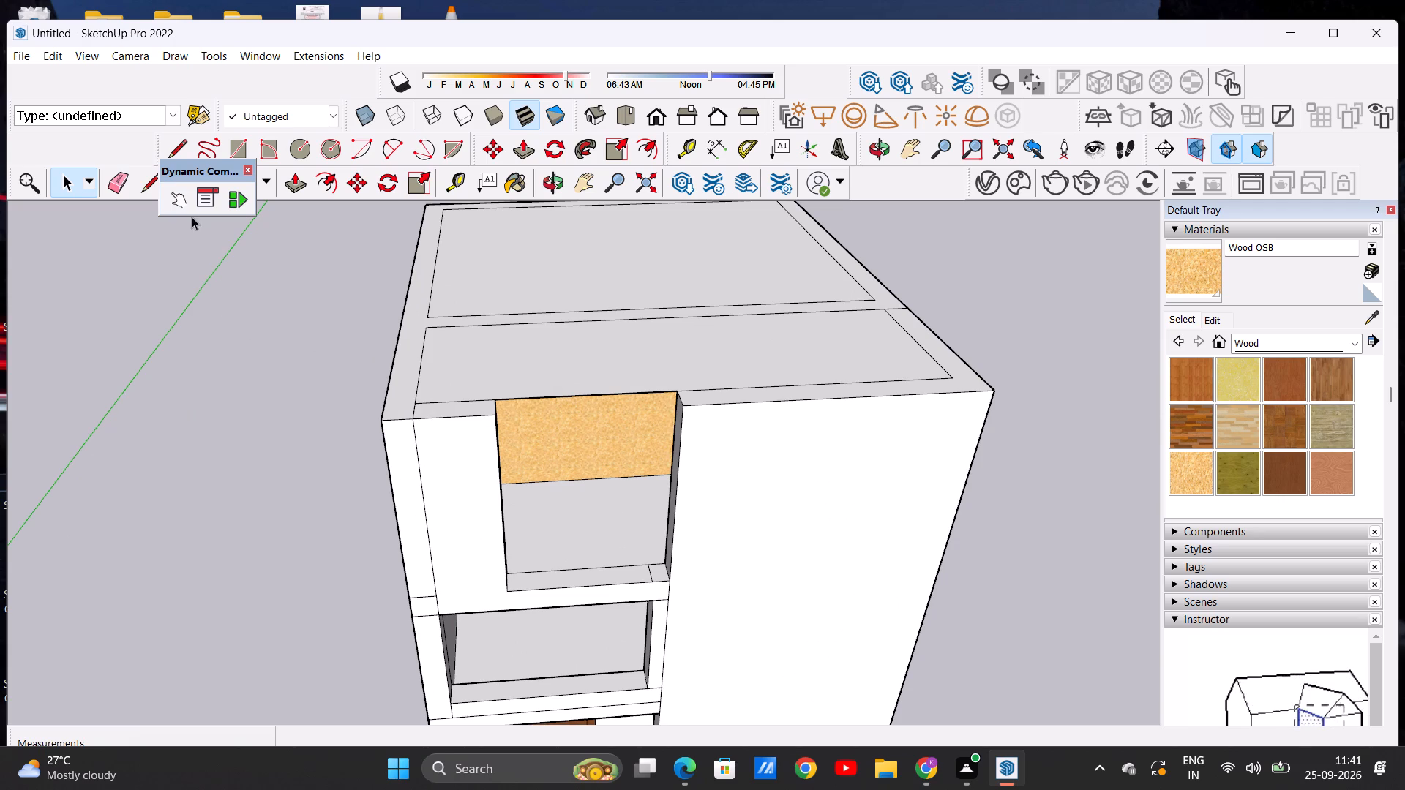
{"action": "left_click", "coordinate": [140, 186]}
{"action": "scroll", "coordinate": [434, 388], "scroll_direction": "up", "scroll_amount": 8}
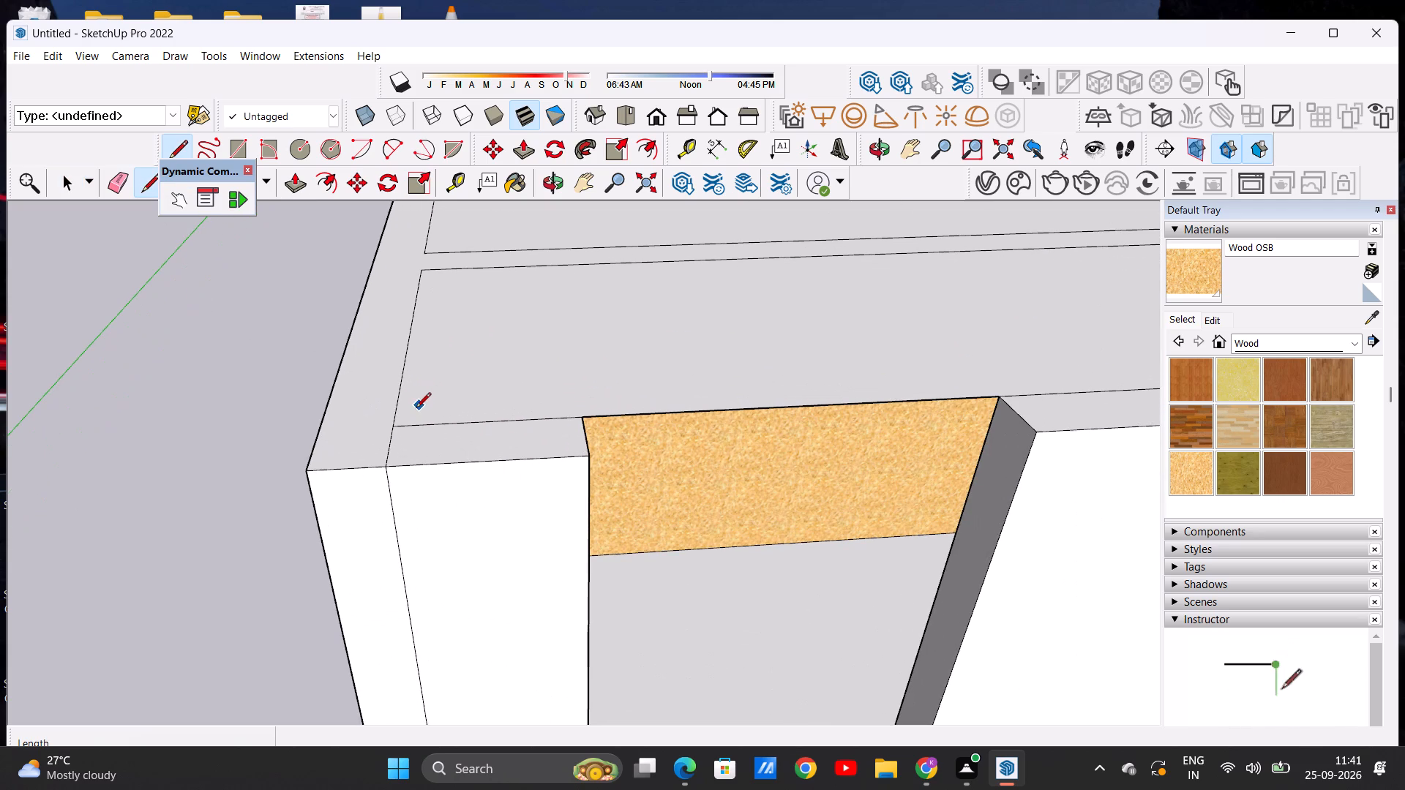
{"action": "left_click", "coordinate": [393, 424]}
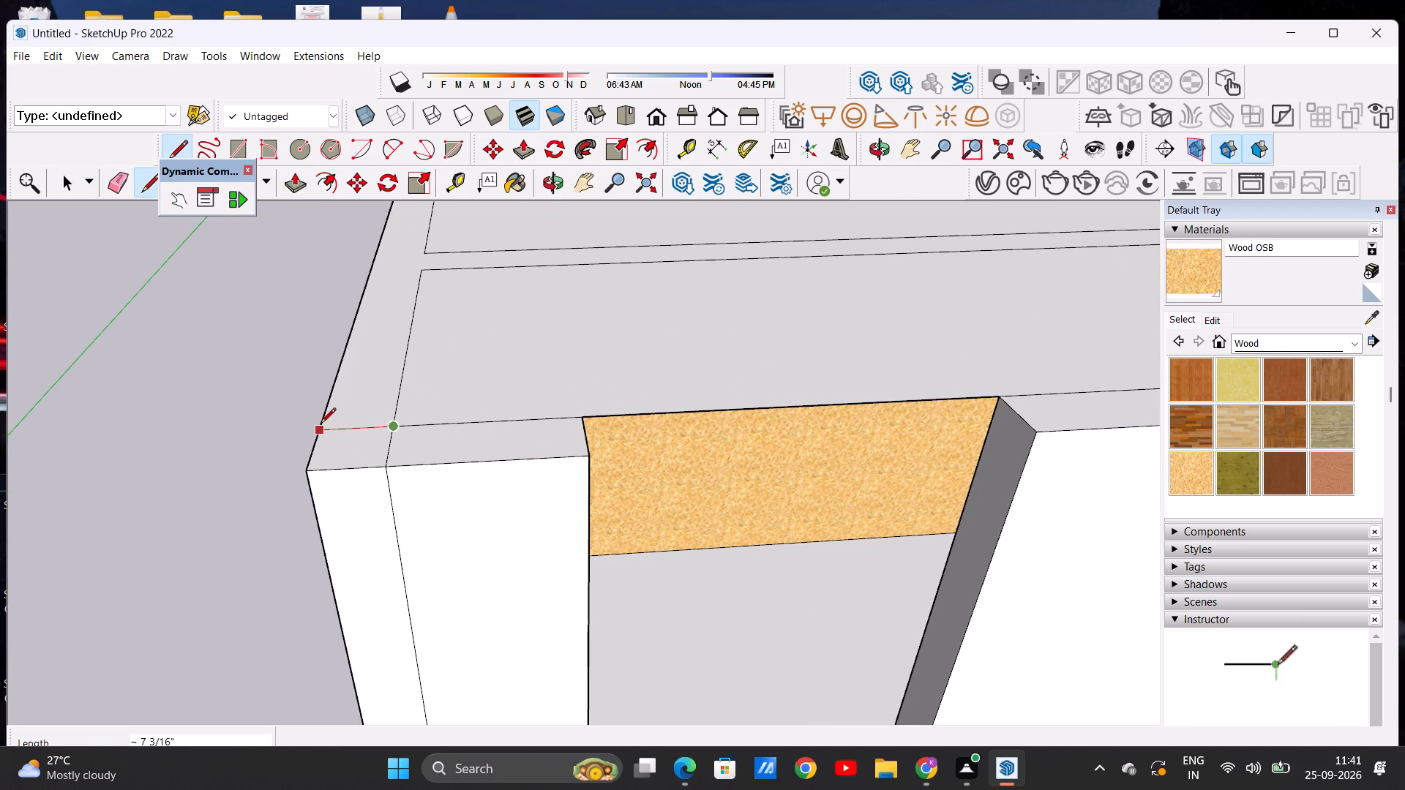
{"action": "left_click", "coordinate": [321, 424]}
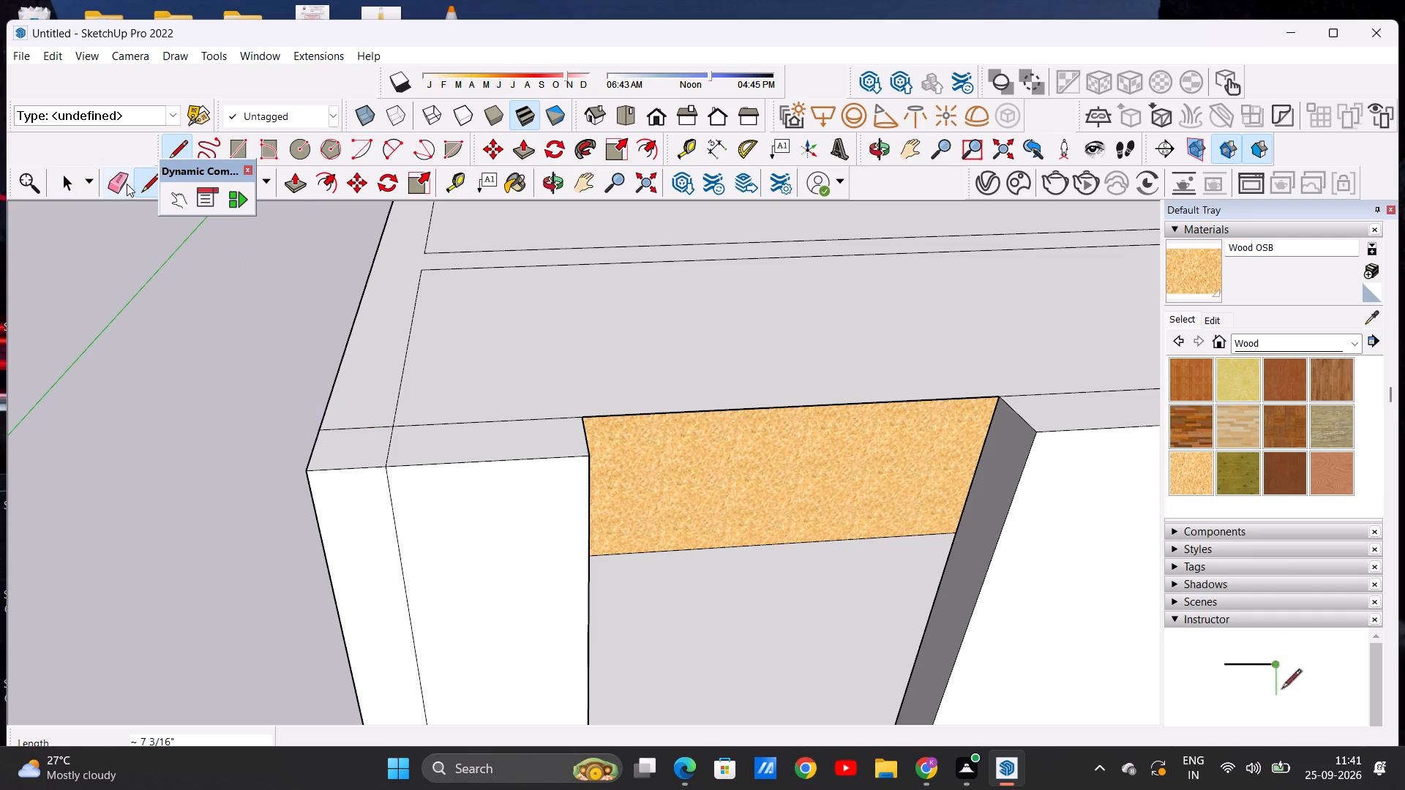
Erase the short edge crossing the front roof strip between the outer corner and the raised wall panel.
{"action": "left_click", "coordinate": [127, 184]}
{"action": "left_click_drag", "start_coordinate": [373, 444], "coordinate": [399, 447]}
{"action": "scroll", "coordinate": [399, 446], "scroll_direction": "down", "scroll_amount": 6}
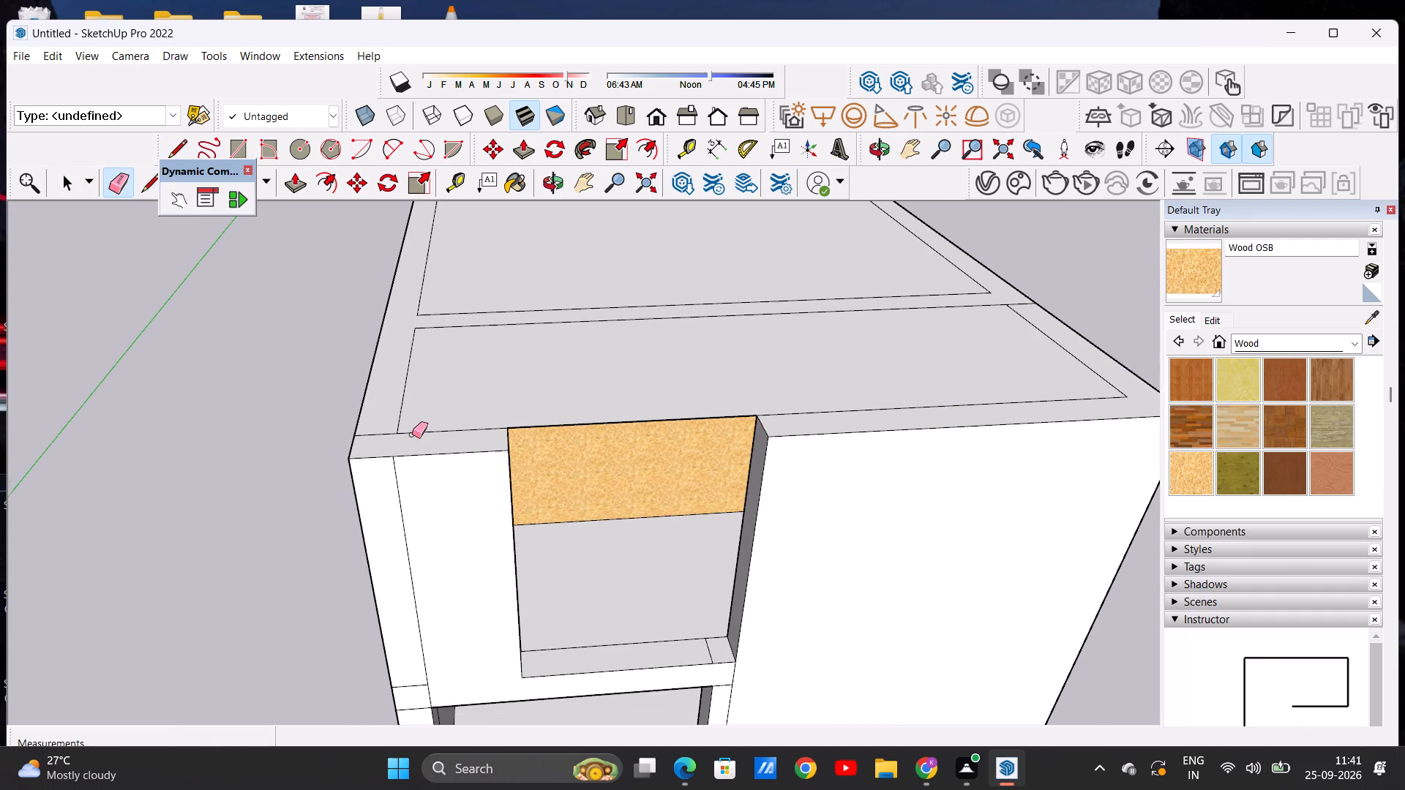
{"action": "scroll", "coordinate": [425, 429], "scroll_direction": "down", "scroll_amount": 4}
{"action": "key", "text": "space"}
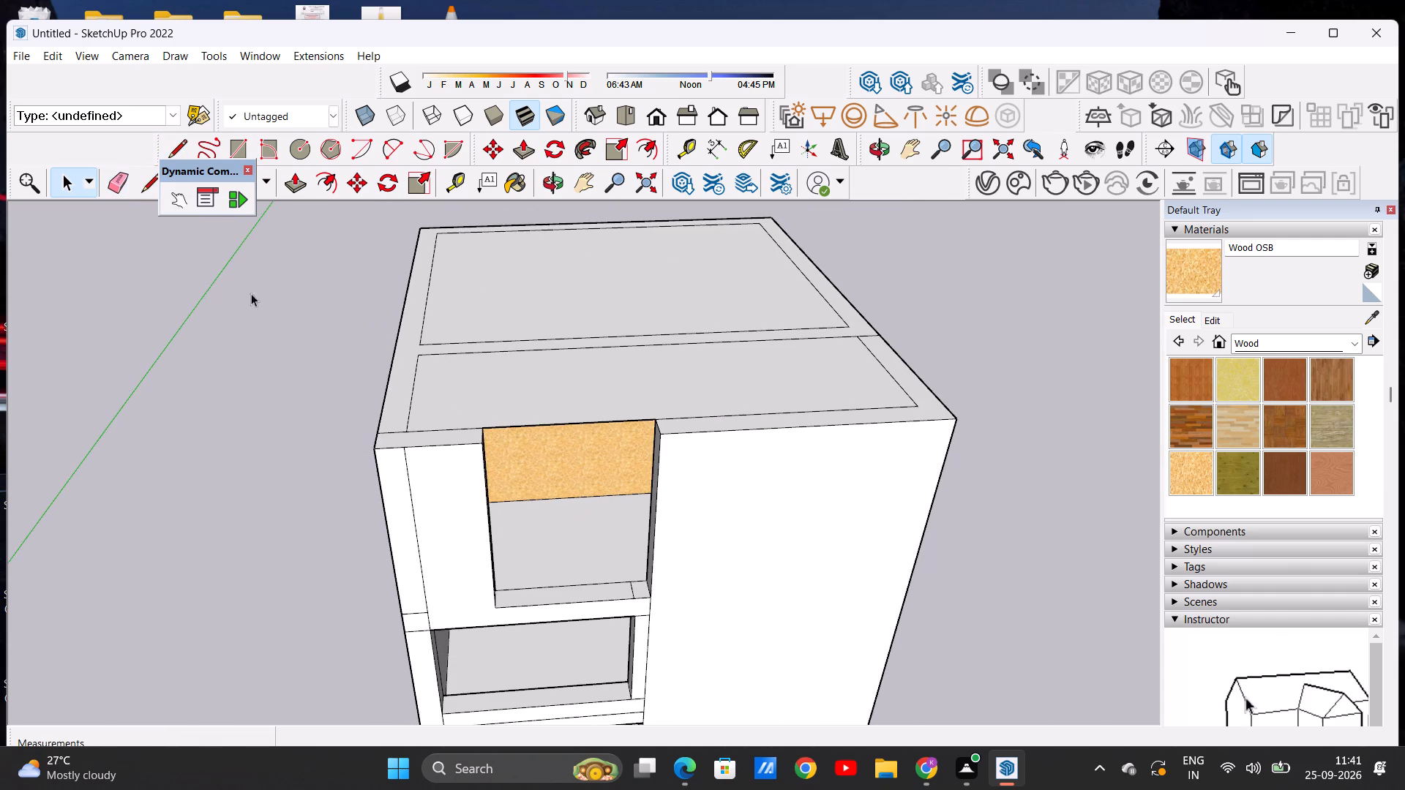
Push/Pull the front roof strip at the outer corner beside the wood panel up about 11 5/8".
{"action": "left_click", "coordinate": [302, 192]}
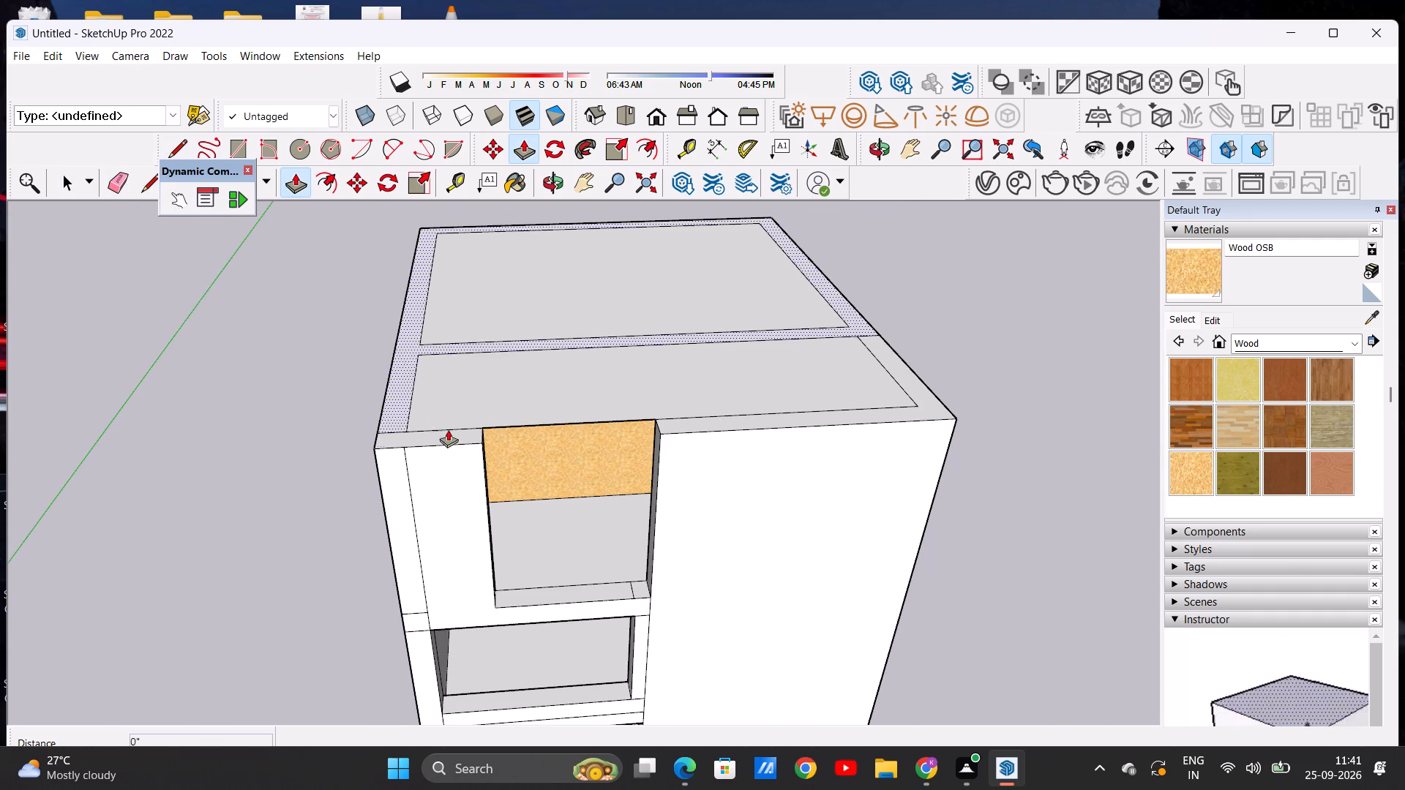
{"action": "left_click", "coordinate": [459, 431]}
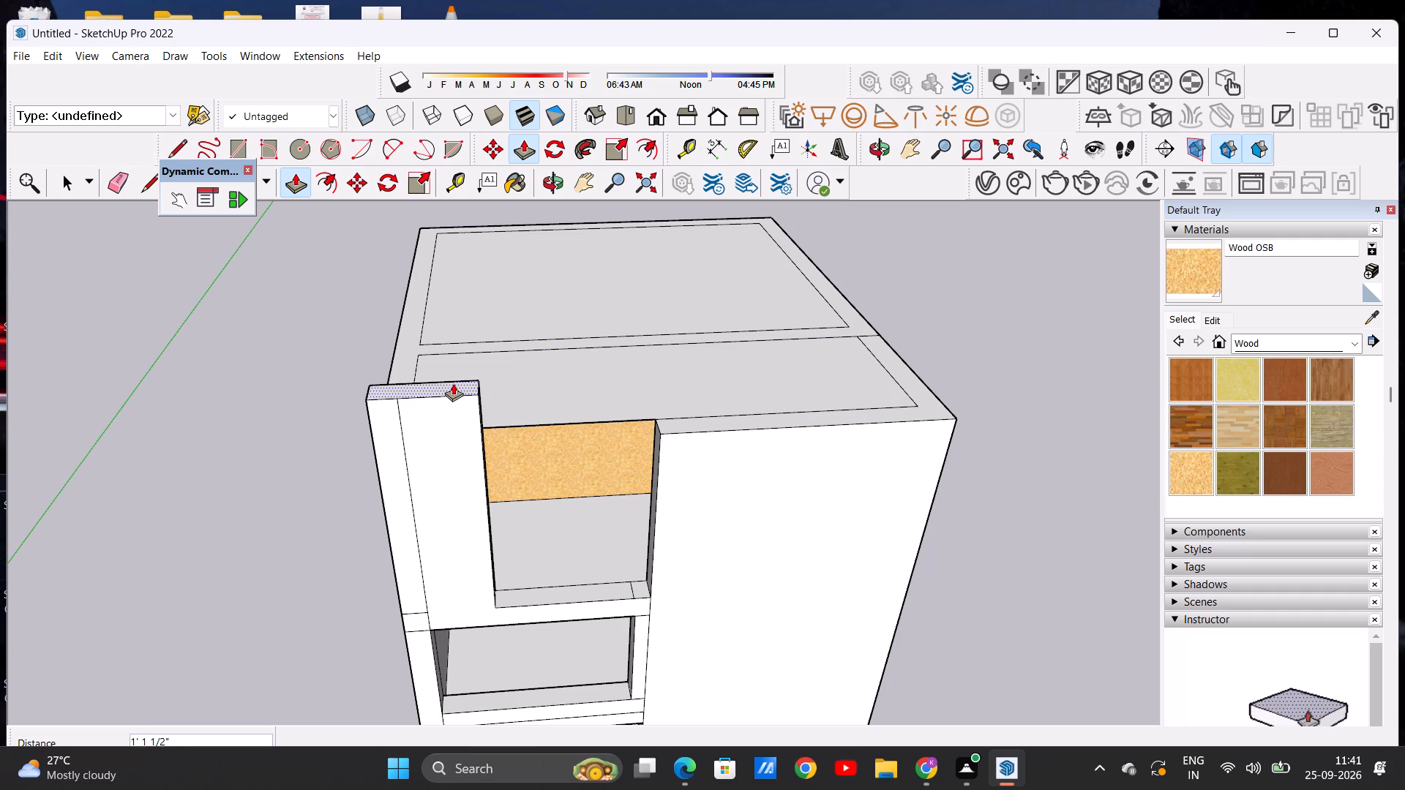
{"action": "left_click", "coordinate": [456, 390]}
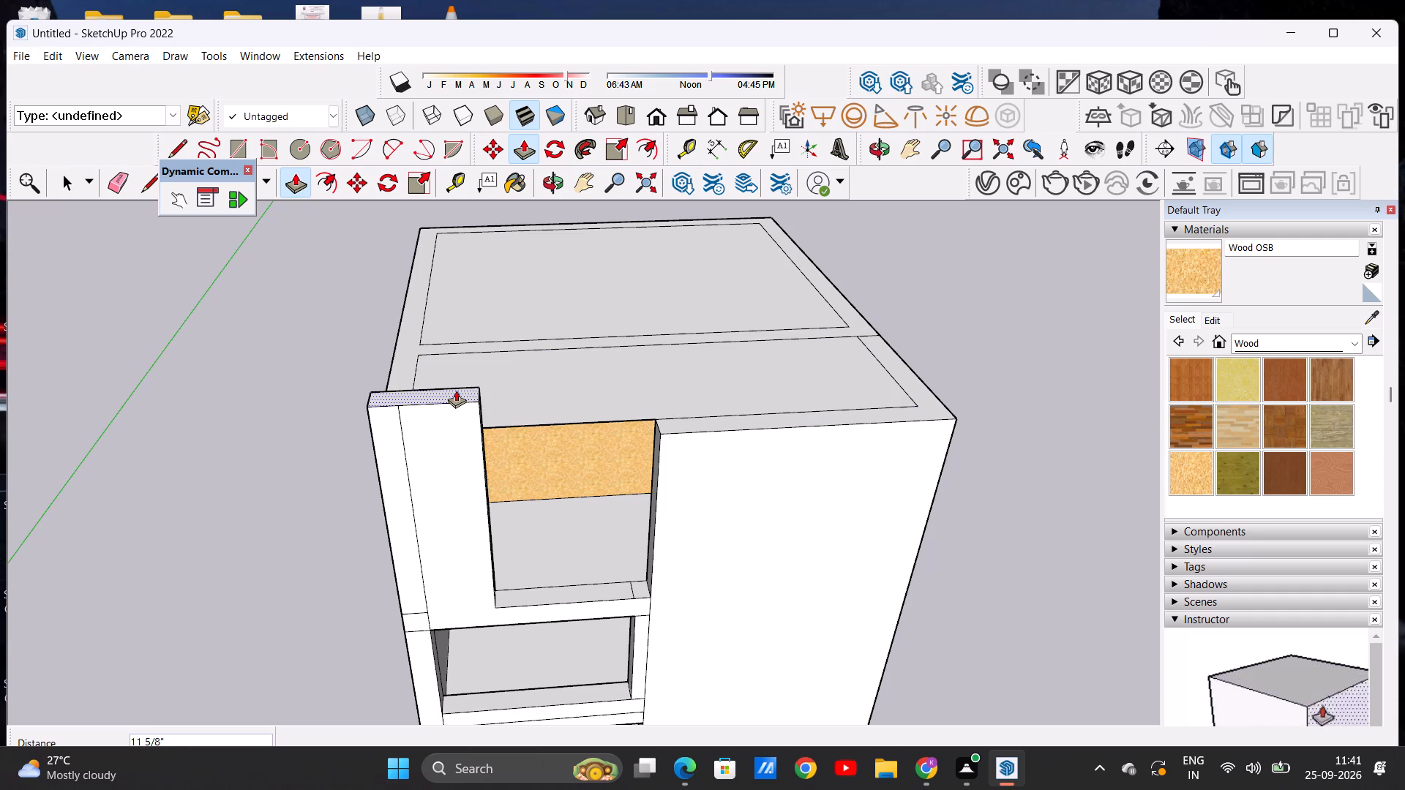
{"action": "key", "text": "space"}
Draw a horizontal line about 1' 6 13/16" long near the raised corner wall's top, from the strip's inner edge to the wall's inner edge.
{"action": "middle_click_drag", "start_coordinate": [480, 528], "coordinate": [484, 399]}
{"action": "scroll", "coordinate": [453, 455], "scroll_direction": "down", "scroll_amount": 6}
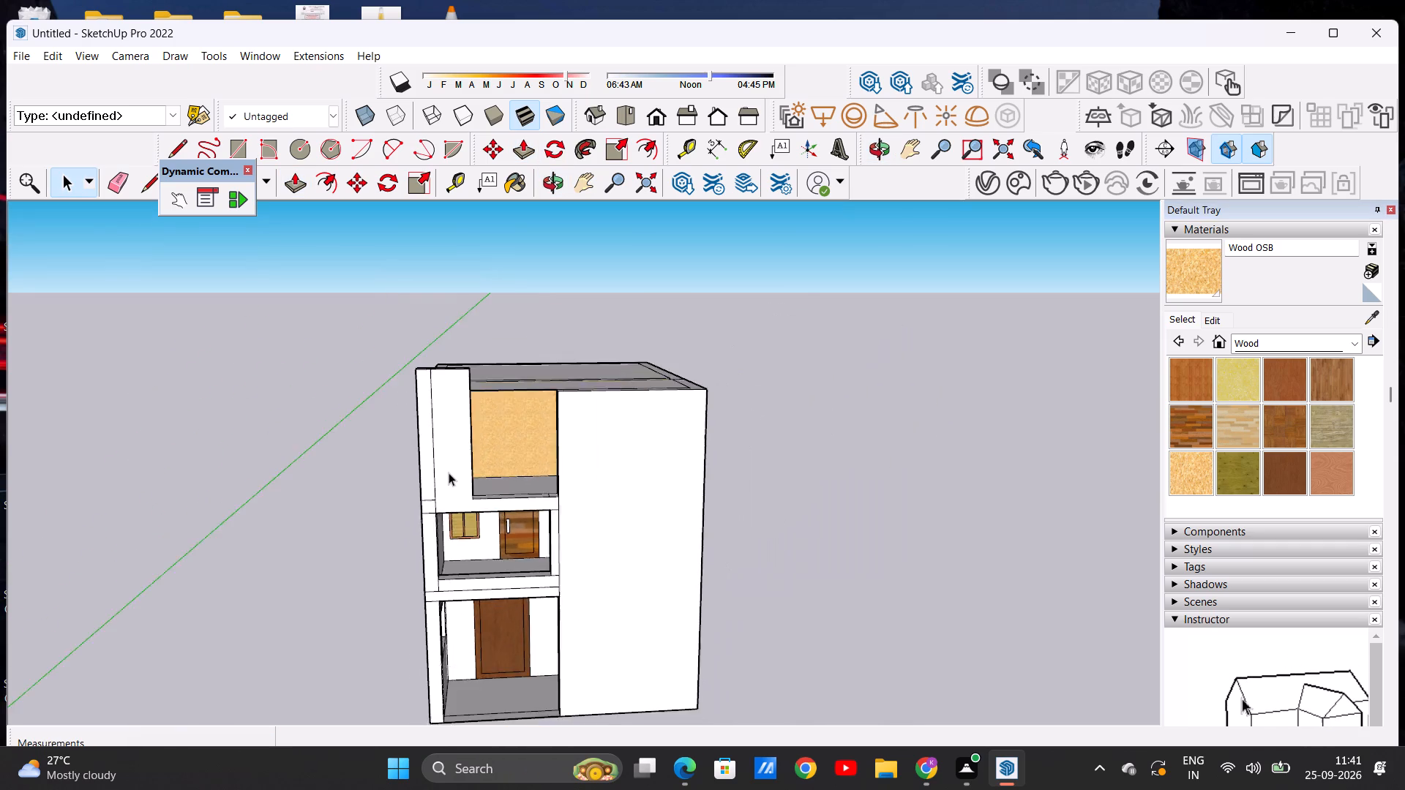
{"action": "scroll", "coordinate": [449, 473], "scroll_direction": "down", "scroll_amount": 7}
{"action": "scroll", "coordinate": [500, 471], "scroll_direction": "up", "scroll_amount": 3}
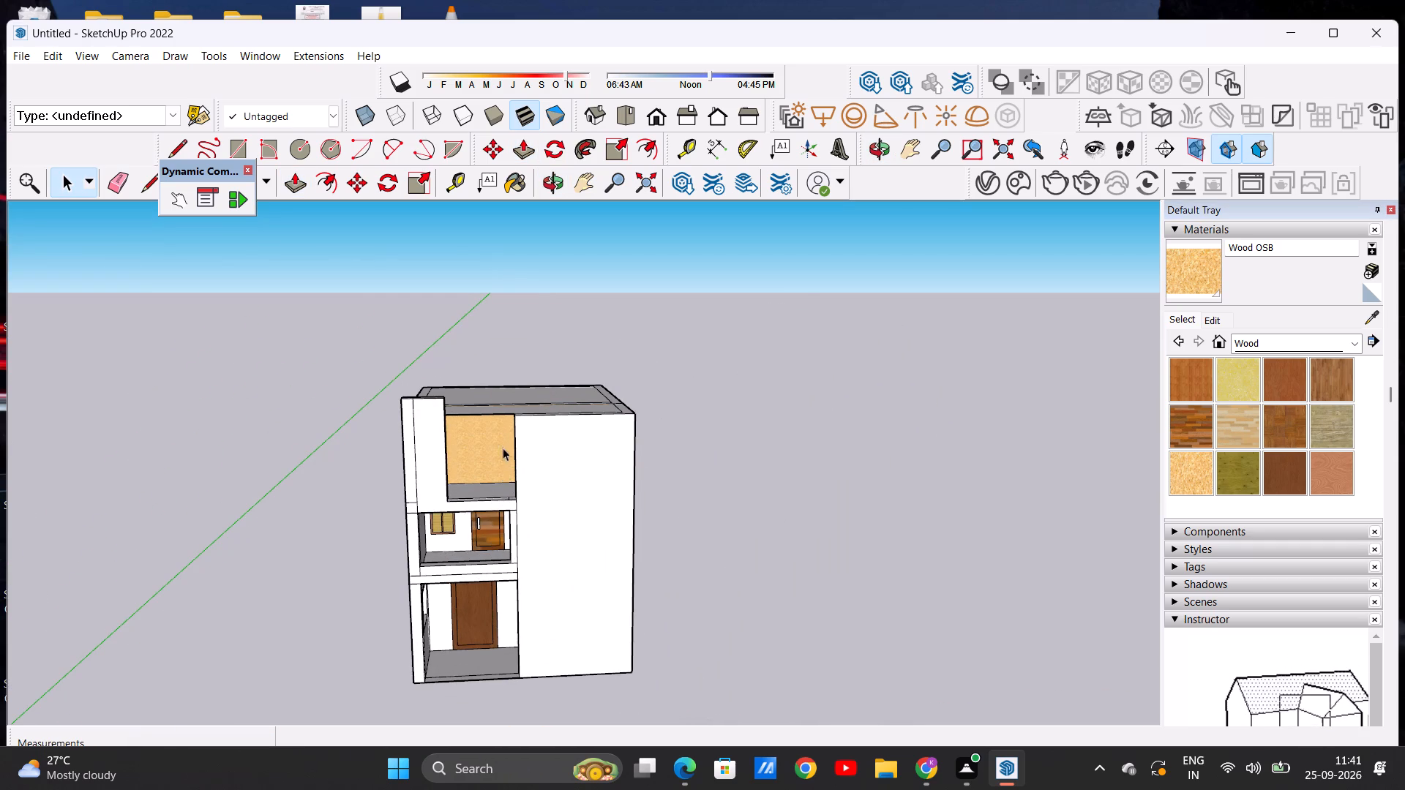
{"action": "scroll", "coordinate": [494, 412], "scroll_direction": "up", "scroll_amount": 4}
{"action": "scroll", "coordinate": [423, 497], "scroll_direction": "down", "scroll_amount": 1}
{"action": "middle_click_drag", "start_coordinate": [414, 473], "coordinate": [413, 426]}
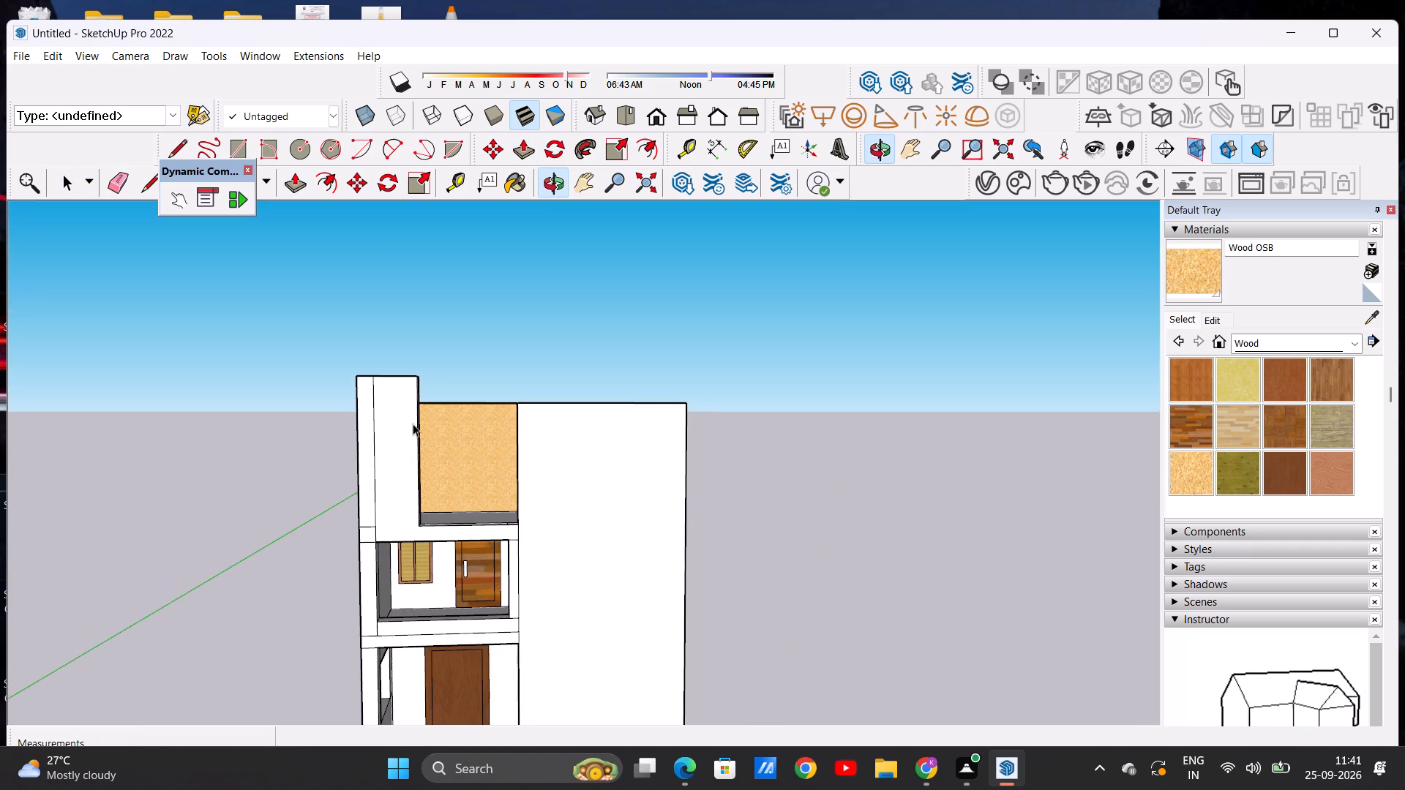
{"action": "scroll", "coordinate": [381, 331], "scroll_direction": "up", "scroll_amount": 3}
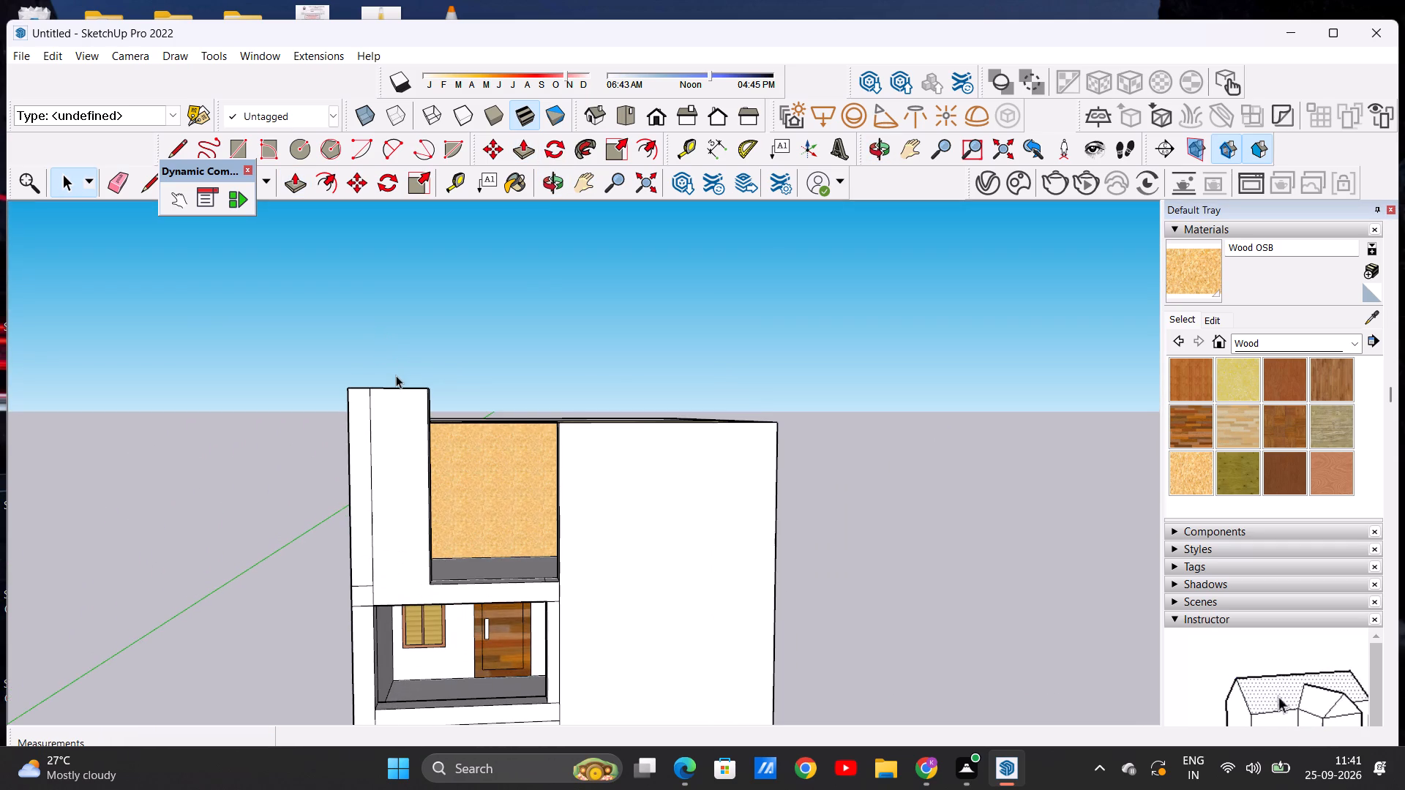
{"action": "left_click", "coordinate": [148, 176]}
{"action": "scroll", "coordinate": [394, 418], "scroll_direction": "up", "scroll_amount": 4}
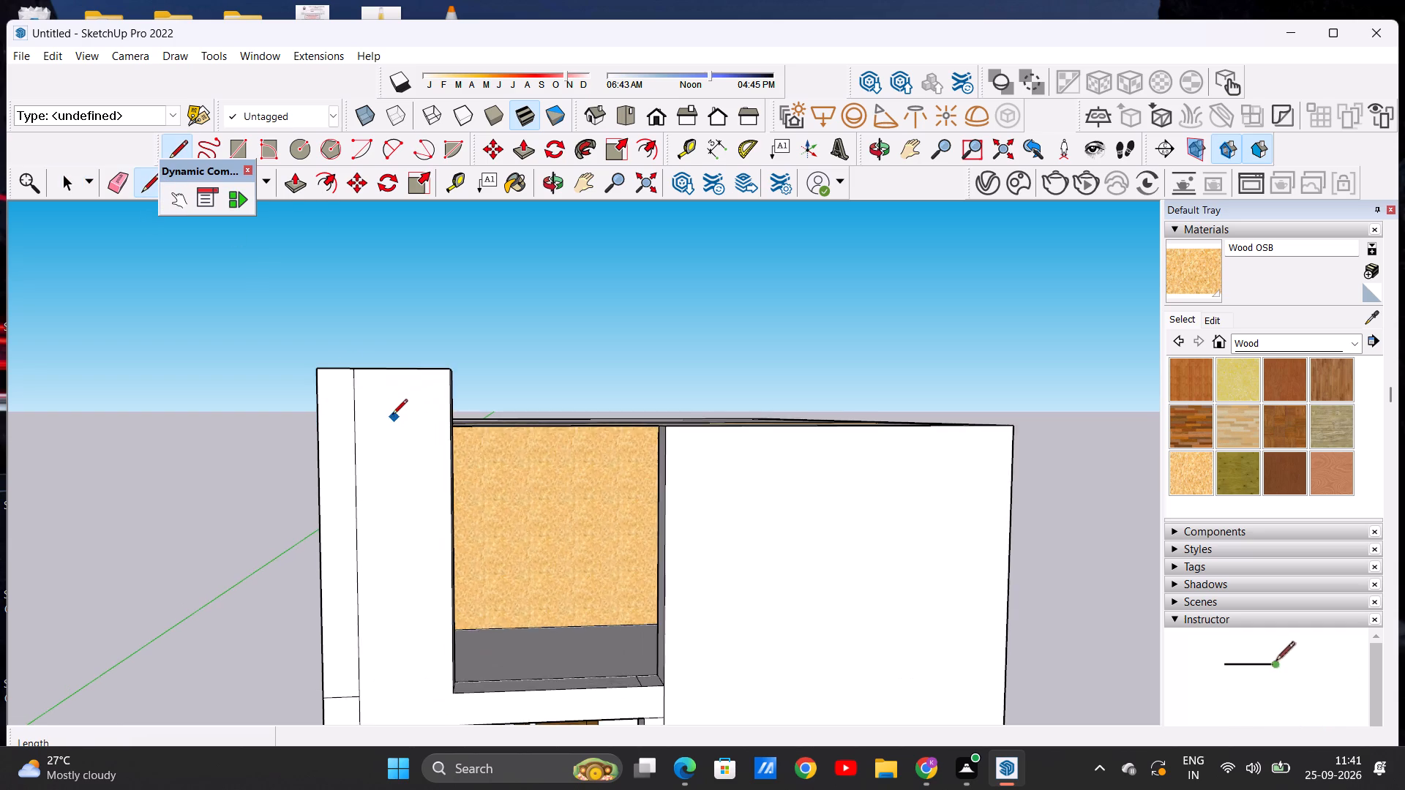
{"action": "scroll", "coordinate": [392, 415], "scroll_direction": "up", "scroll_amount": 5}
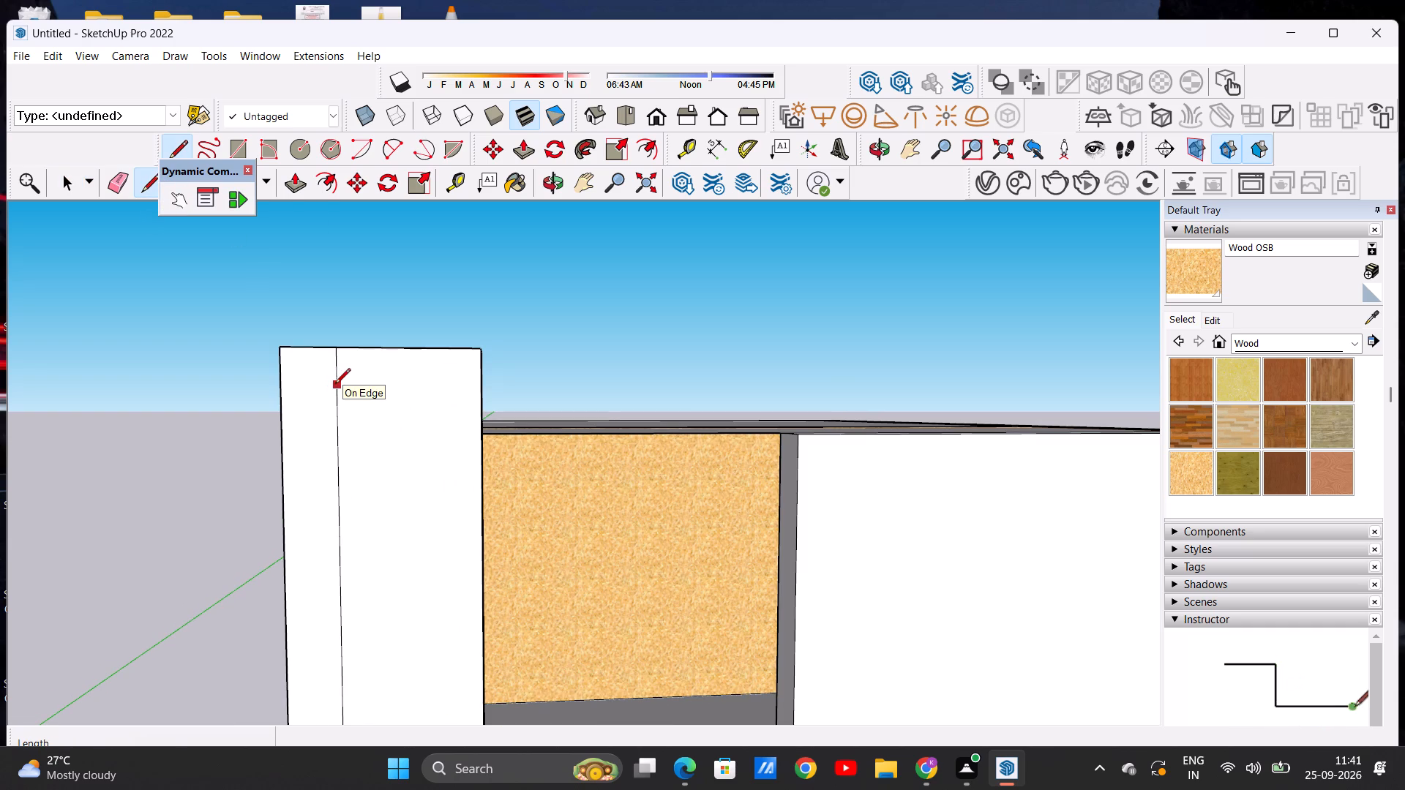
{"action": "left_click", "coordinate": [337, 385]}
{"action": "left_click", "coordinate": [479, 387]}
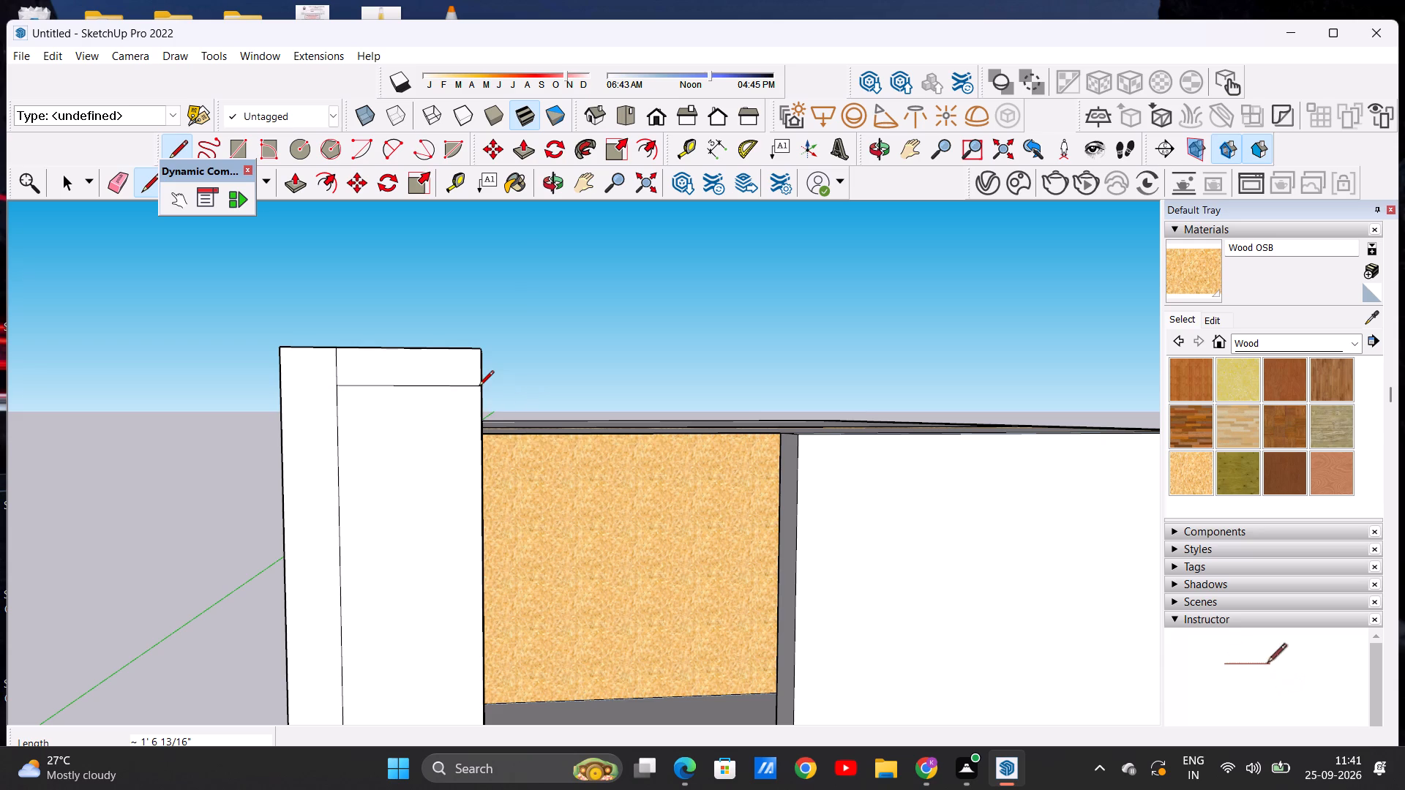
Erase the short vertical edge above the new horizontal line on the raised corner wall.
{"action": "left_click", "coordinate": [120, 176]}
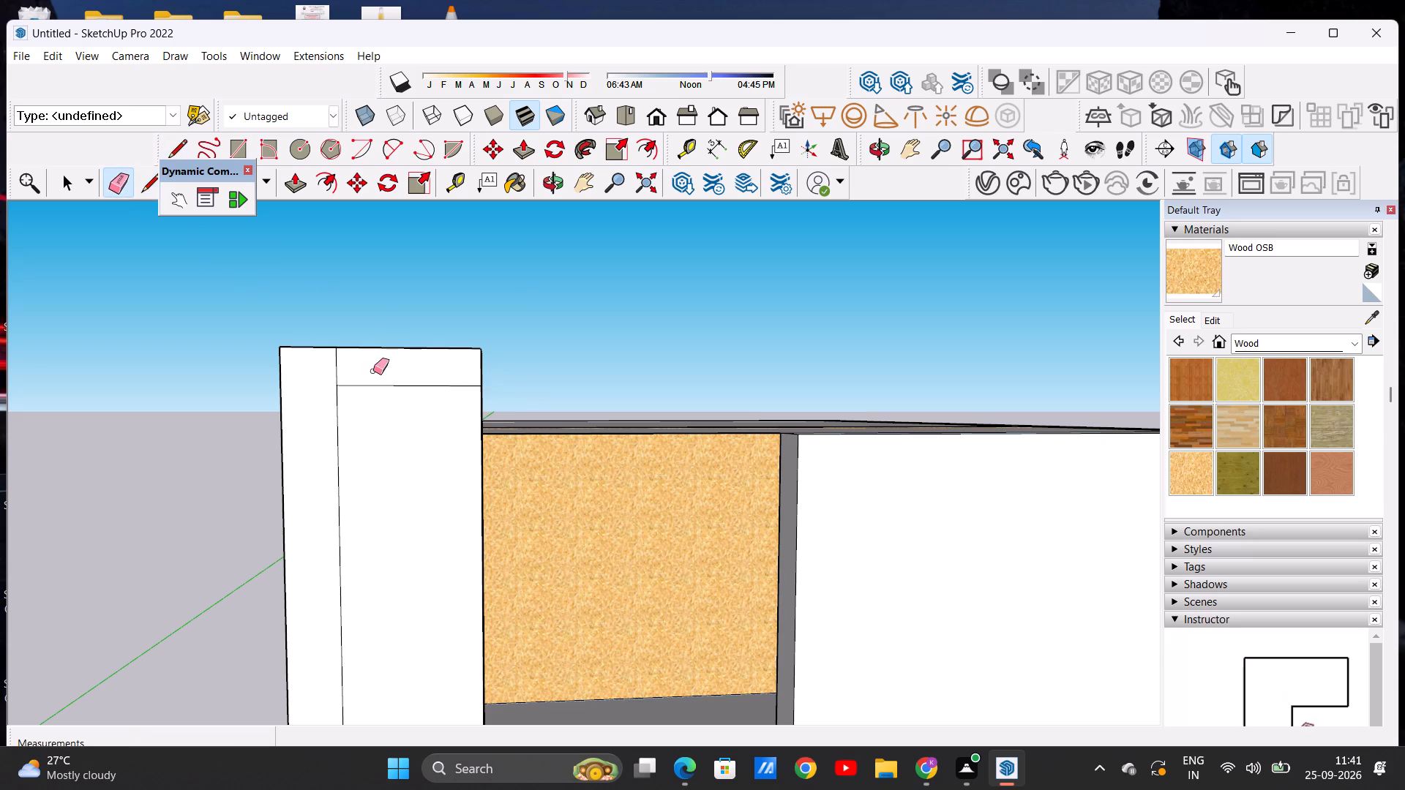
{"action": "left_click_drag", "start_coordinate": [327, 364], "coordinate": [346, 366]}
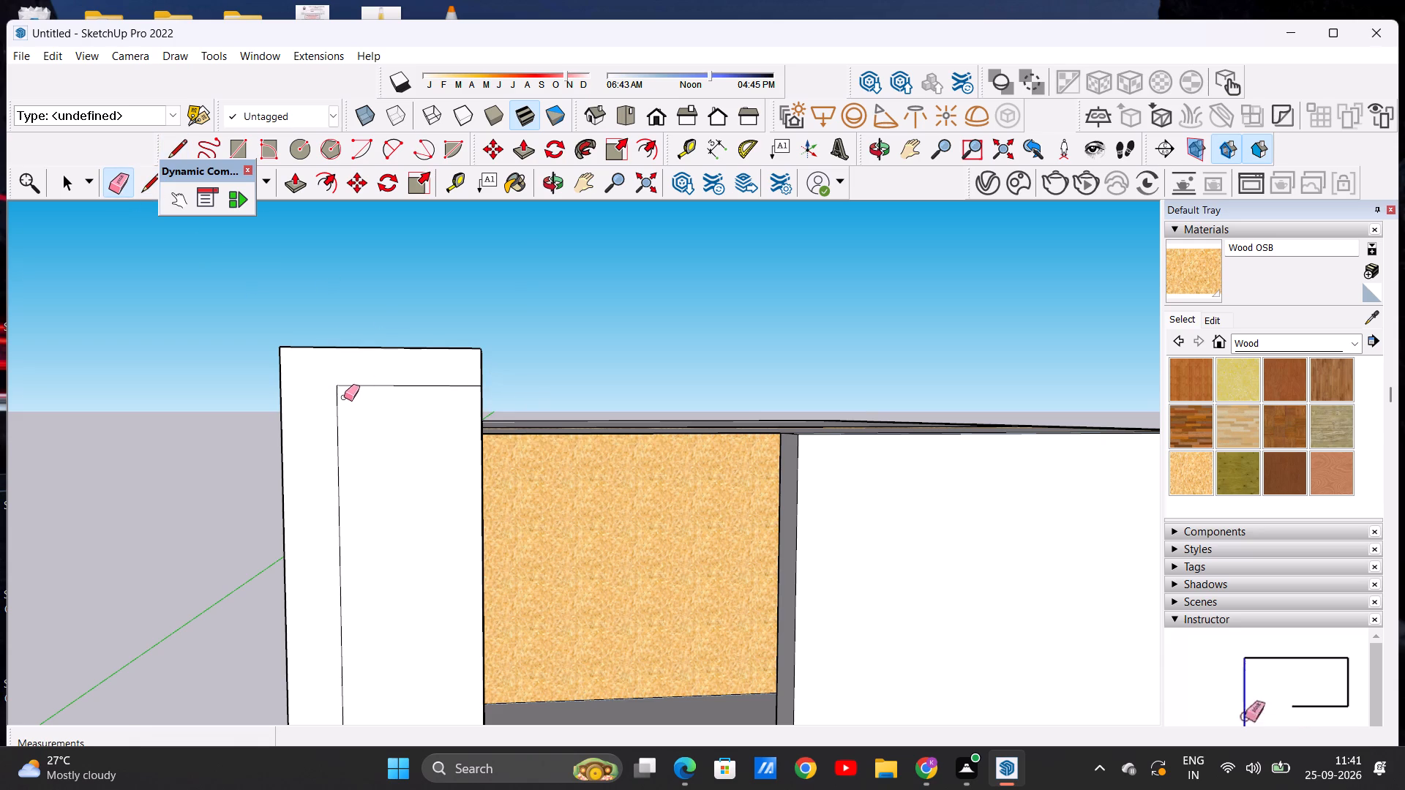
Erase the short horizontal edges crossing the tall outer corner strip at the two upper floor levels.
{"action": "scroll", "coordinate": [344, 399], "scroll_direction": "down", "scroll_amount": 8}
{"action": "scroll", "coordinate": [366, 535], "scroll_direction": "down", "scroll_amount": 8}
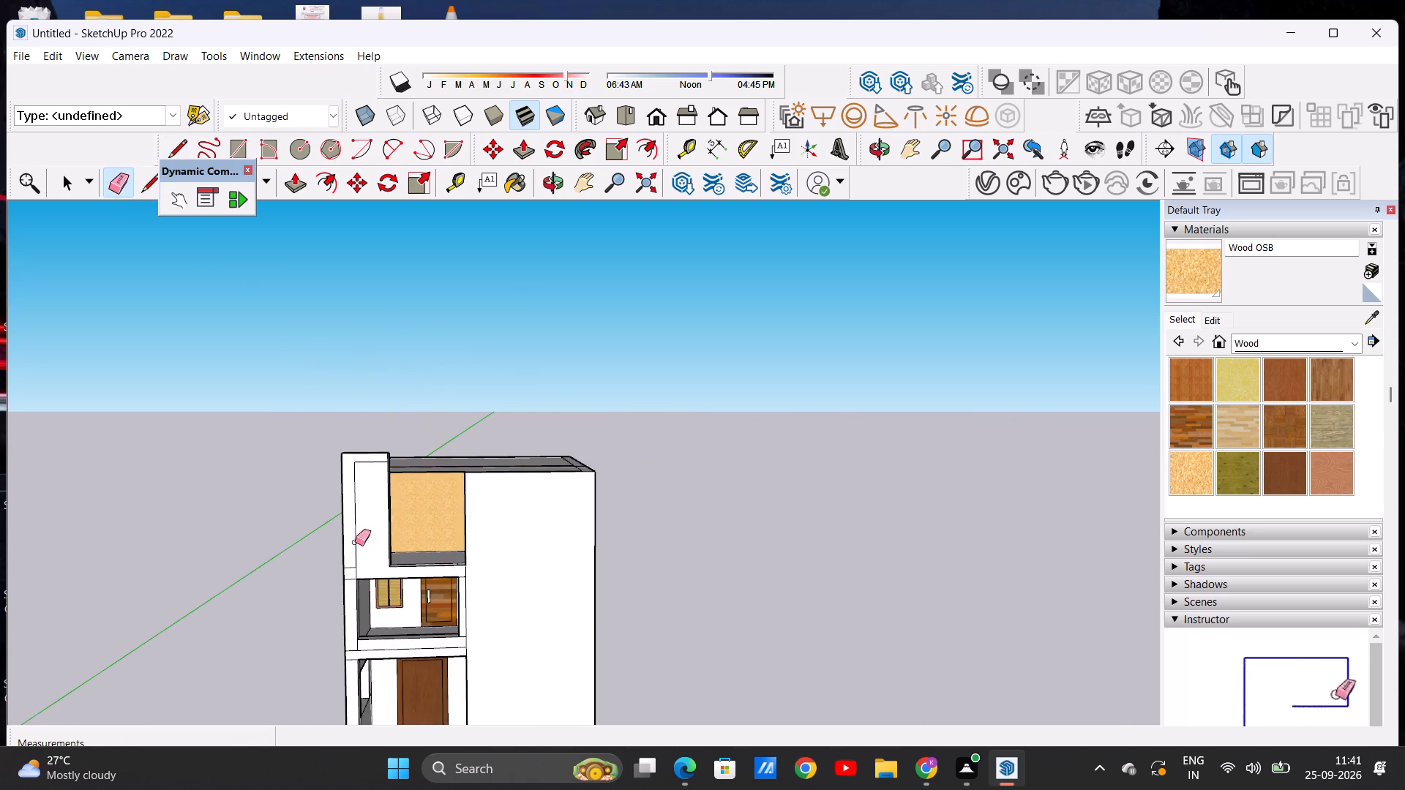
{"action": "scroll", "coordinate": [326, 586], "scroll_direction": "up", "scroll_amount": 7}
{"action": "left_click_drag", "start_coordinate": [367, 541], "coordinate": [372, 595]}
{"action": "scroll", "coordinate": [378, 467], "scroll_direction": "down", "scroll_amount": 5}
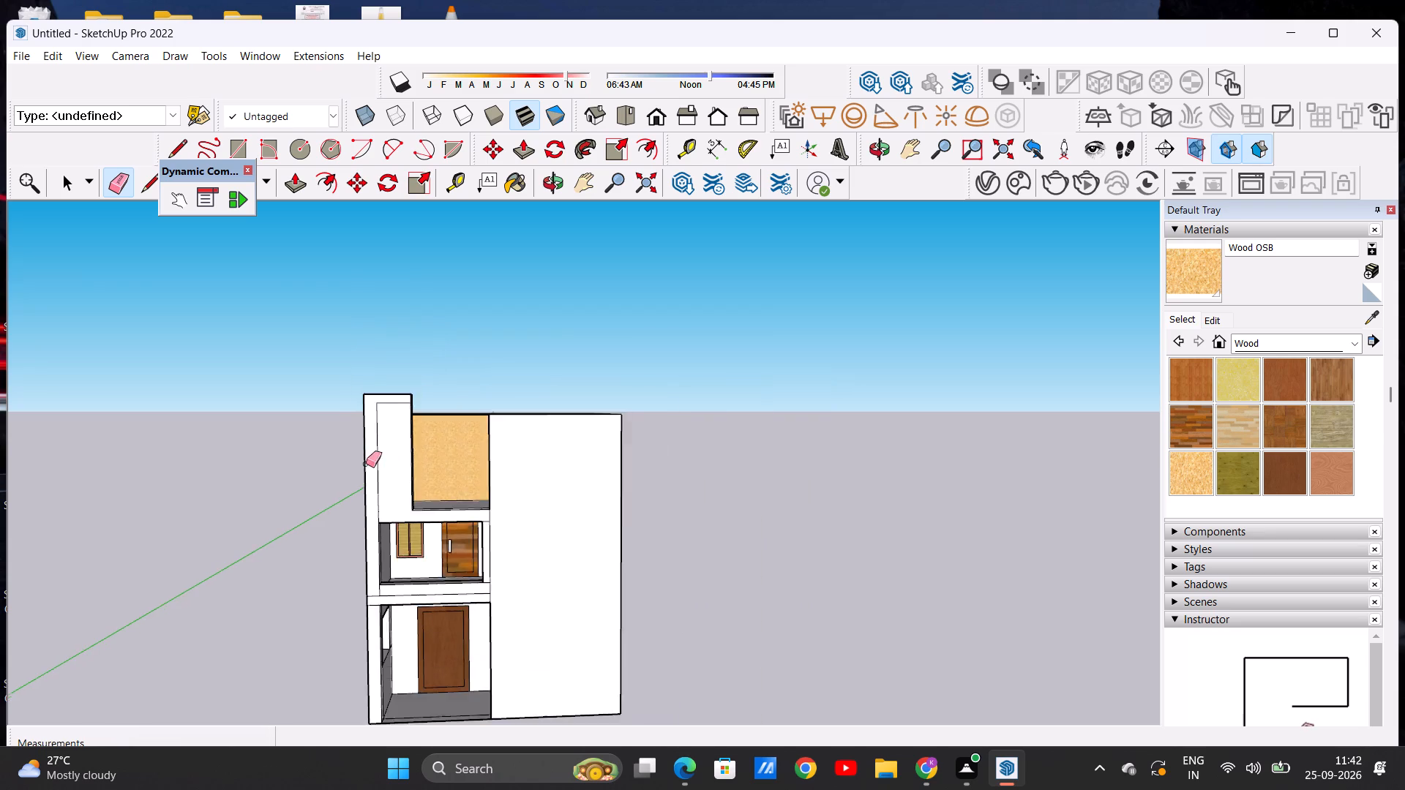
{"action": "scroll", "coordinate": [366, 464], "scroll_direction": "down", "scroll_amount": 4}
{"action": "scroll", "coordinate": [371, 584], "scroll_direction": "up", "scroll_amount": 12}
{"action": "left_click_drag", "start_coordinate": [351, 568], "coordinate": [356, 606]}
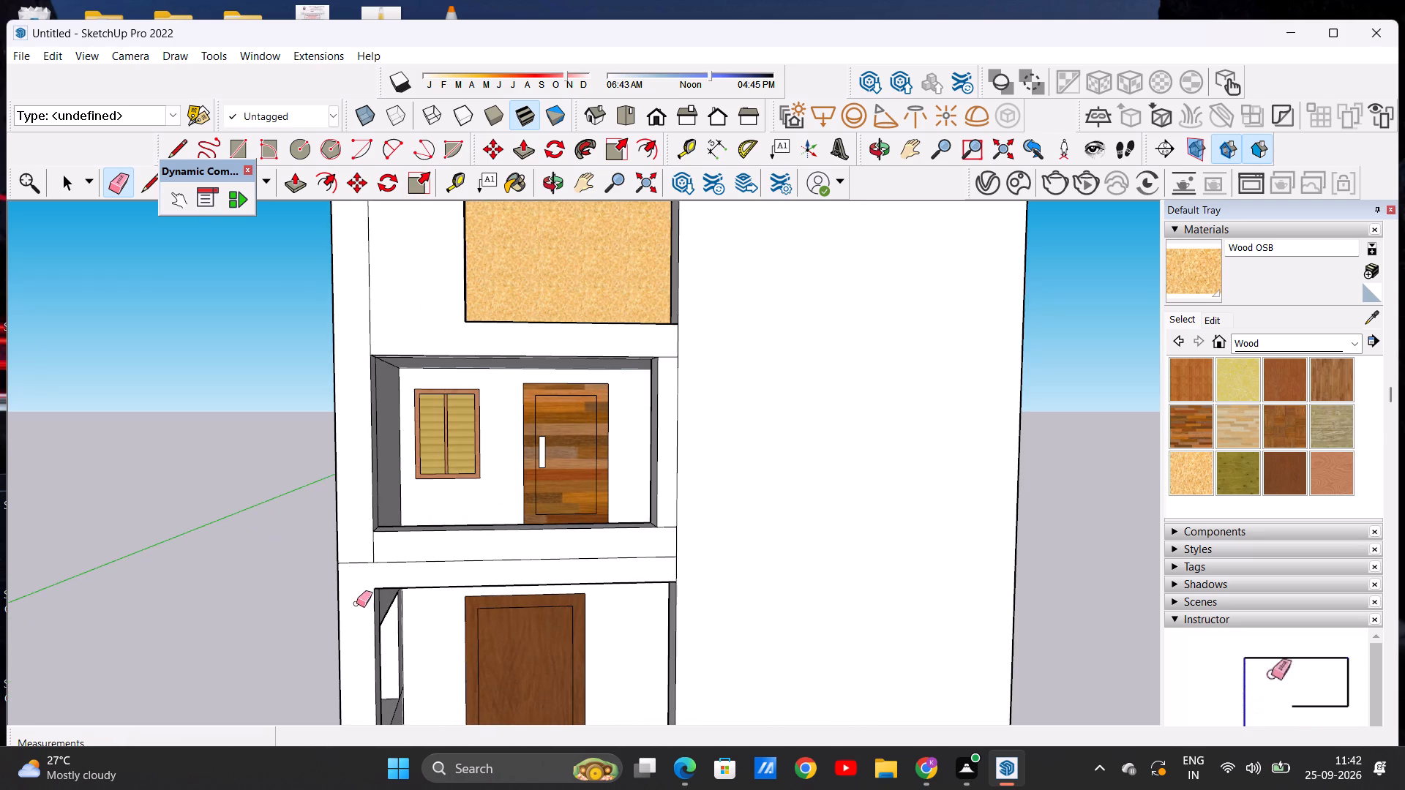
{"action": "left_click_drag", "start_coordinate": [356, 543], "coordinate": [356, 571]}
{"action": "key", "text": "space"}
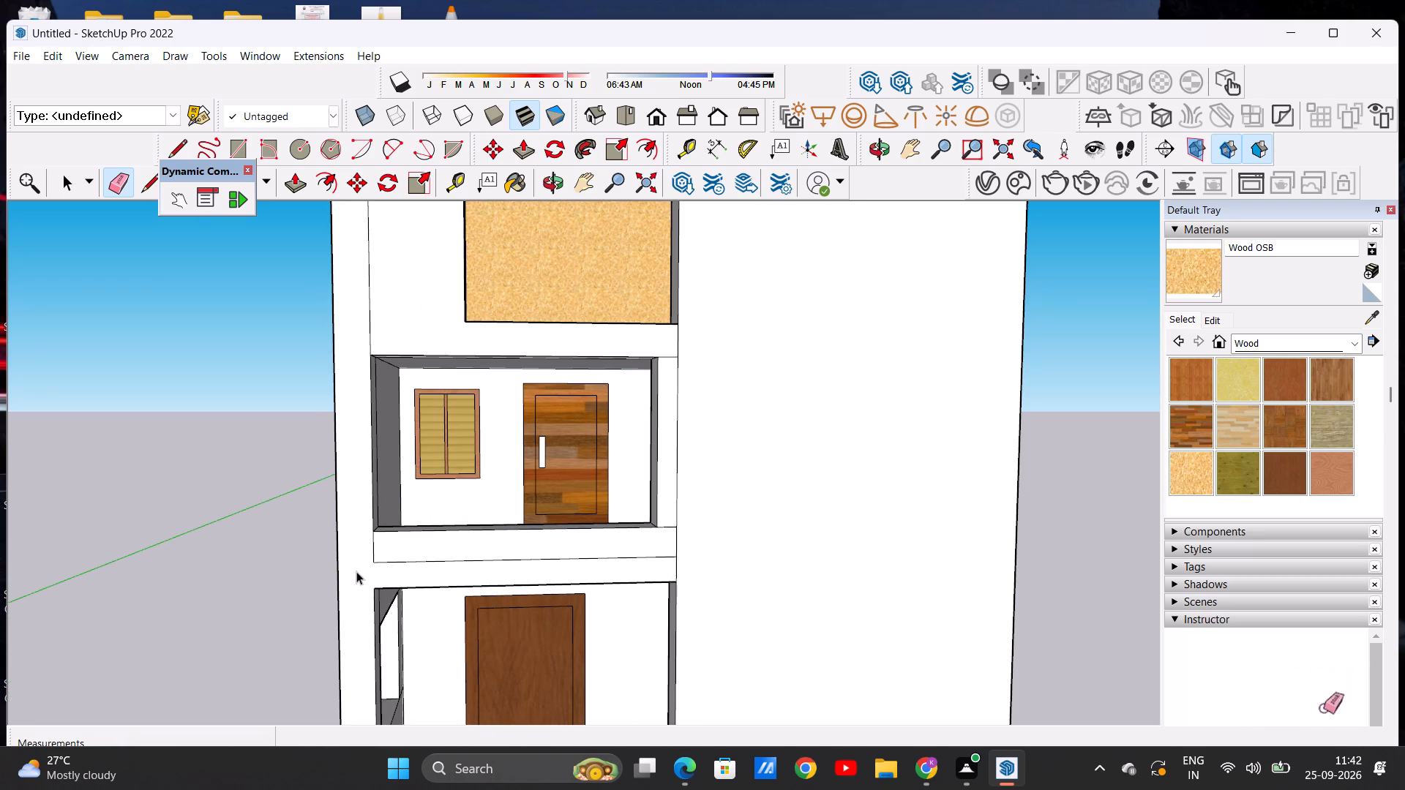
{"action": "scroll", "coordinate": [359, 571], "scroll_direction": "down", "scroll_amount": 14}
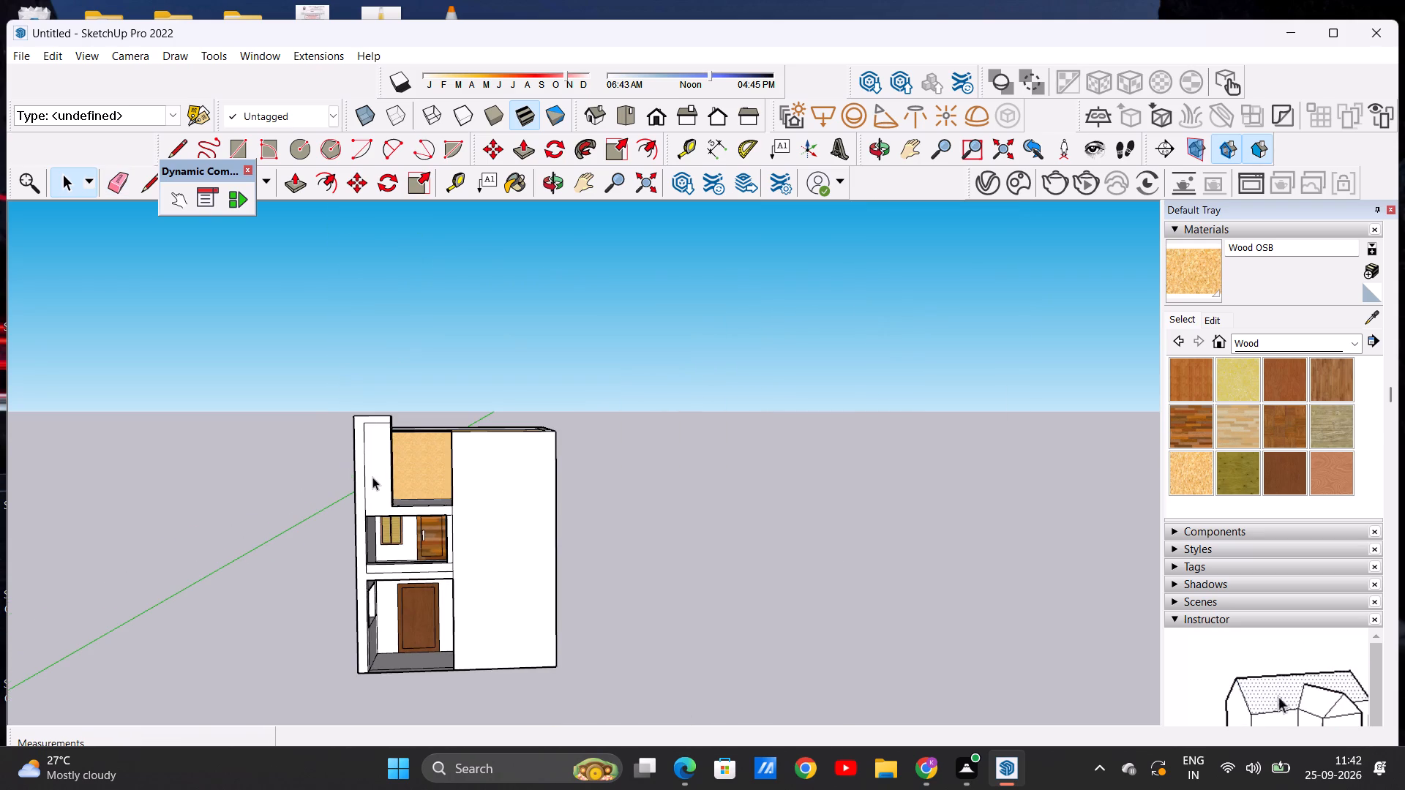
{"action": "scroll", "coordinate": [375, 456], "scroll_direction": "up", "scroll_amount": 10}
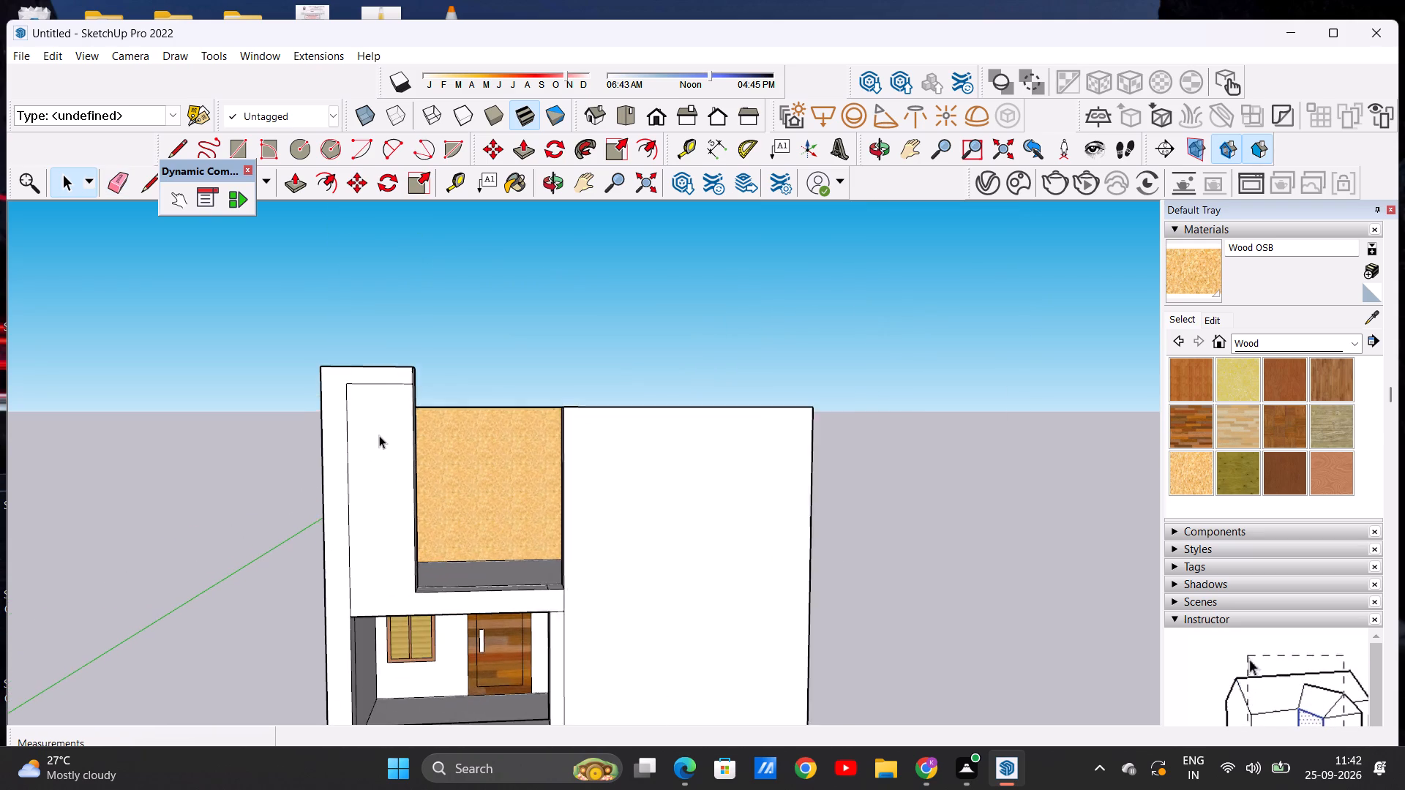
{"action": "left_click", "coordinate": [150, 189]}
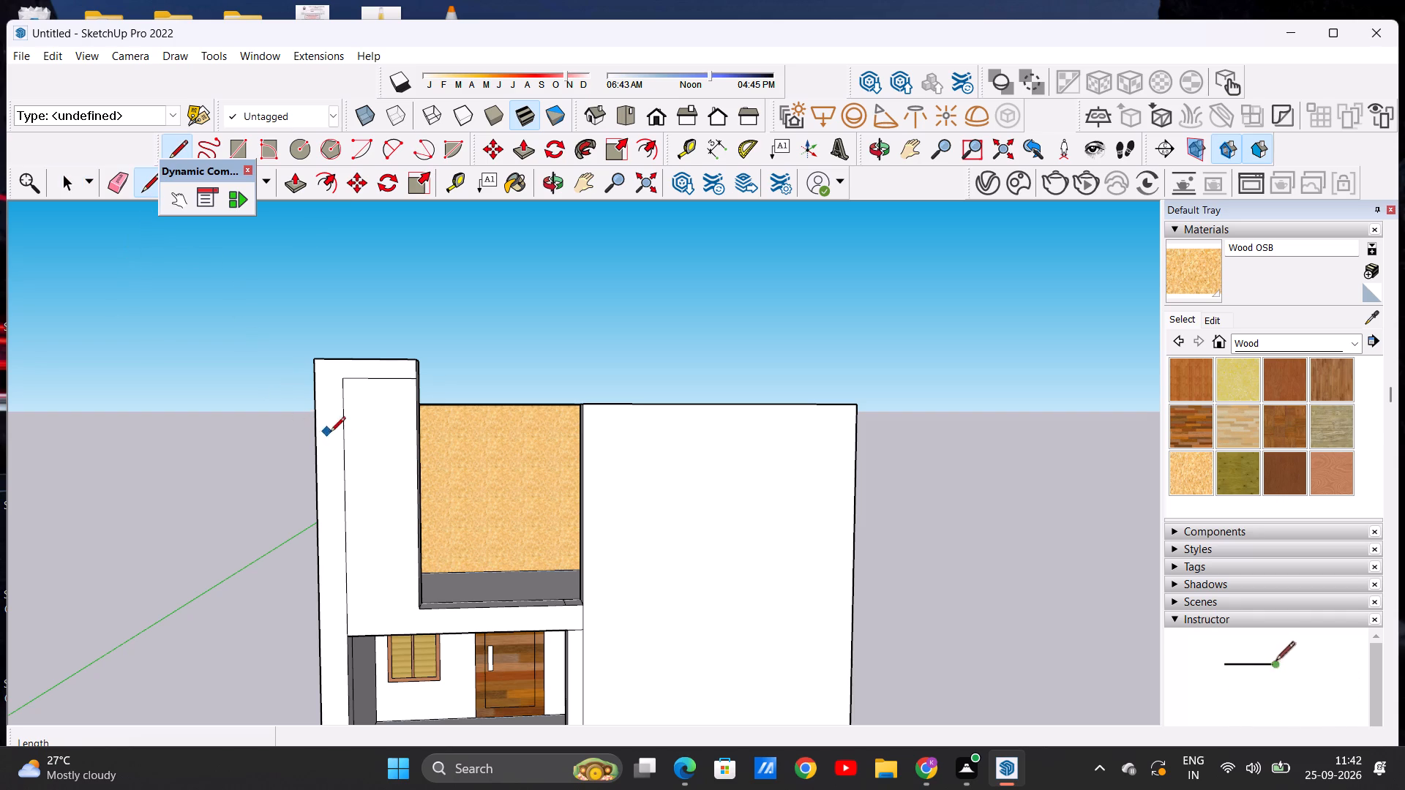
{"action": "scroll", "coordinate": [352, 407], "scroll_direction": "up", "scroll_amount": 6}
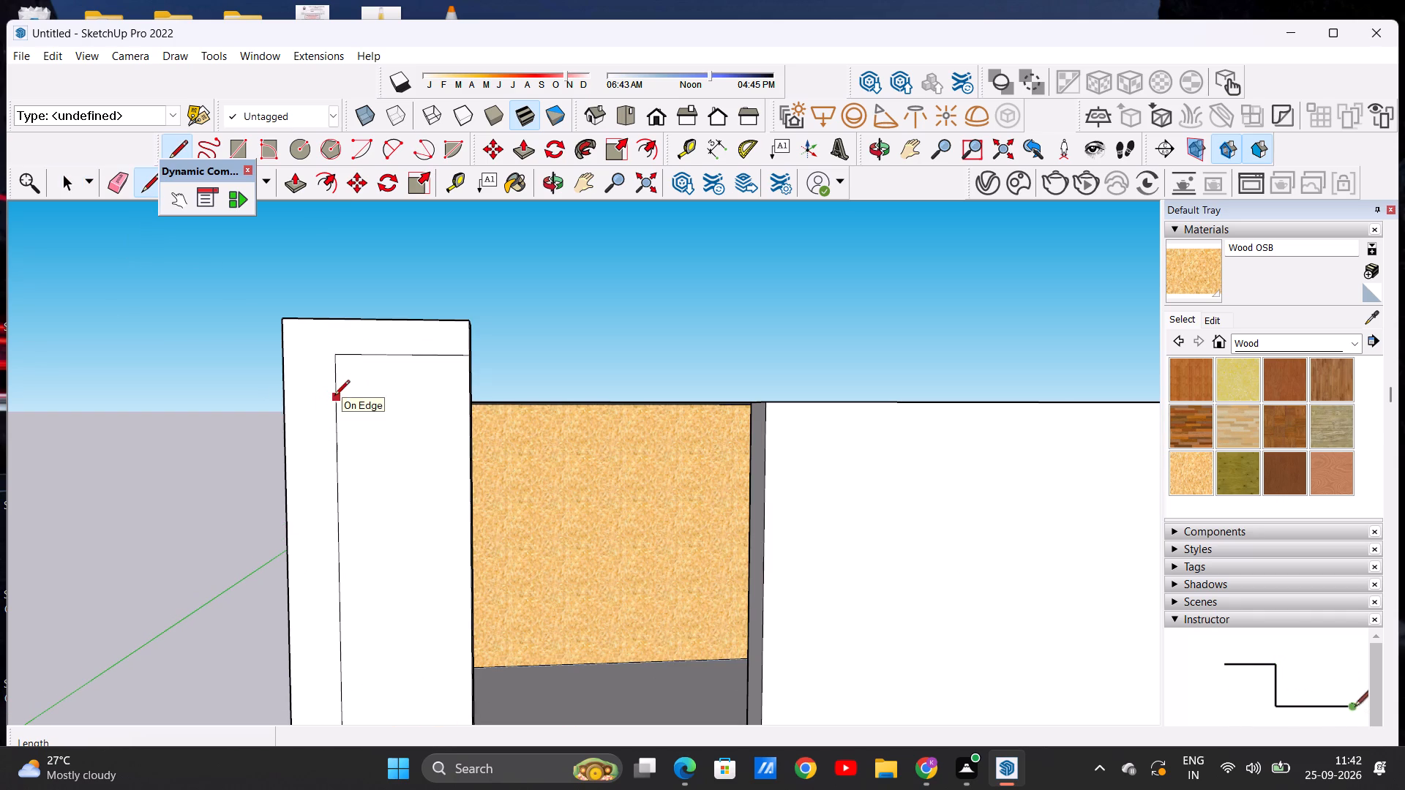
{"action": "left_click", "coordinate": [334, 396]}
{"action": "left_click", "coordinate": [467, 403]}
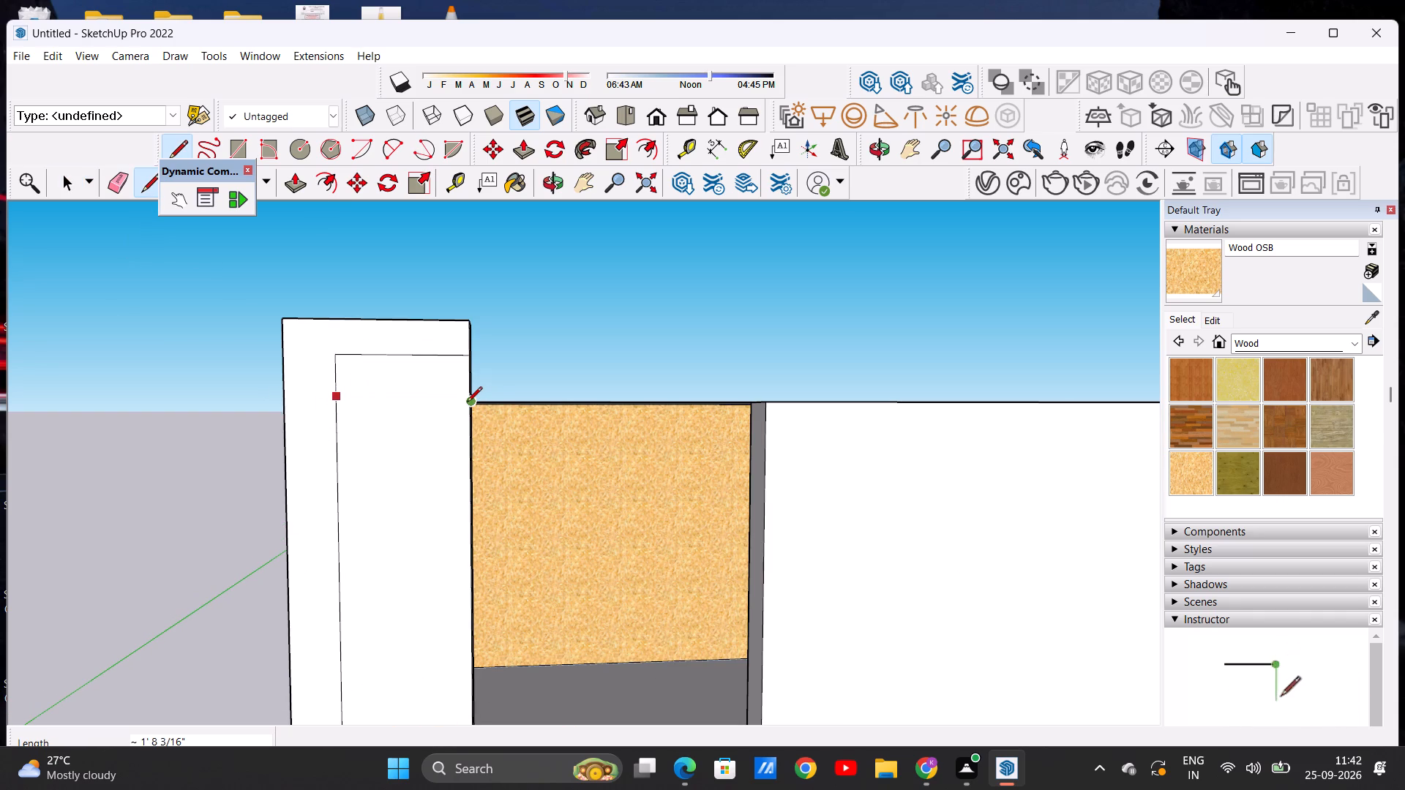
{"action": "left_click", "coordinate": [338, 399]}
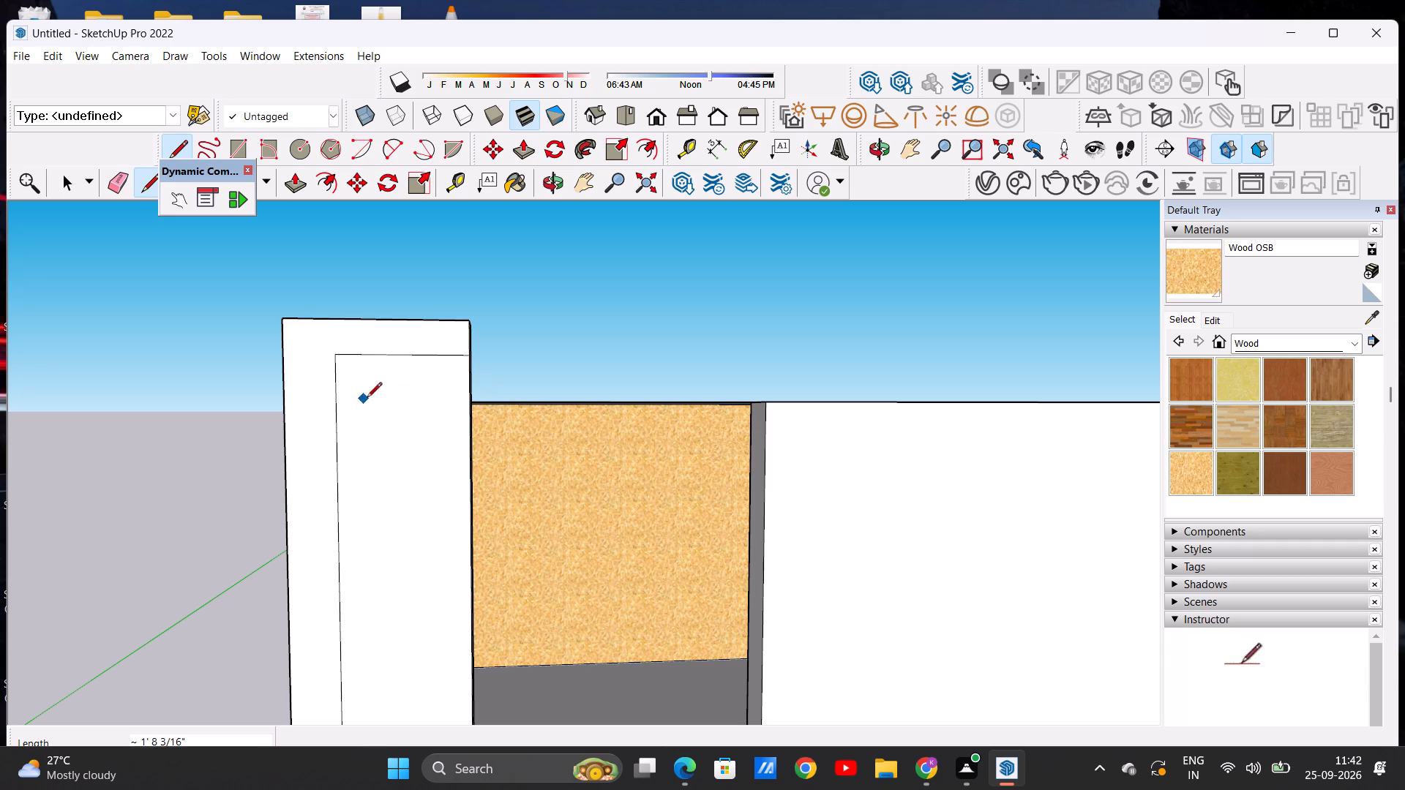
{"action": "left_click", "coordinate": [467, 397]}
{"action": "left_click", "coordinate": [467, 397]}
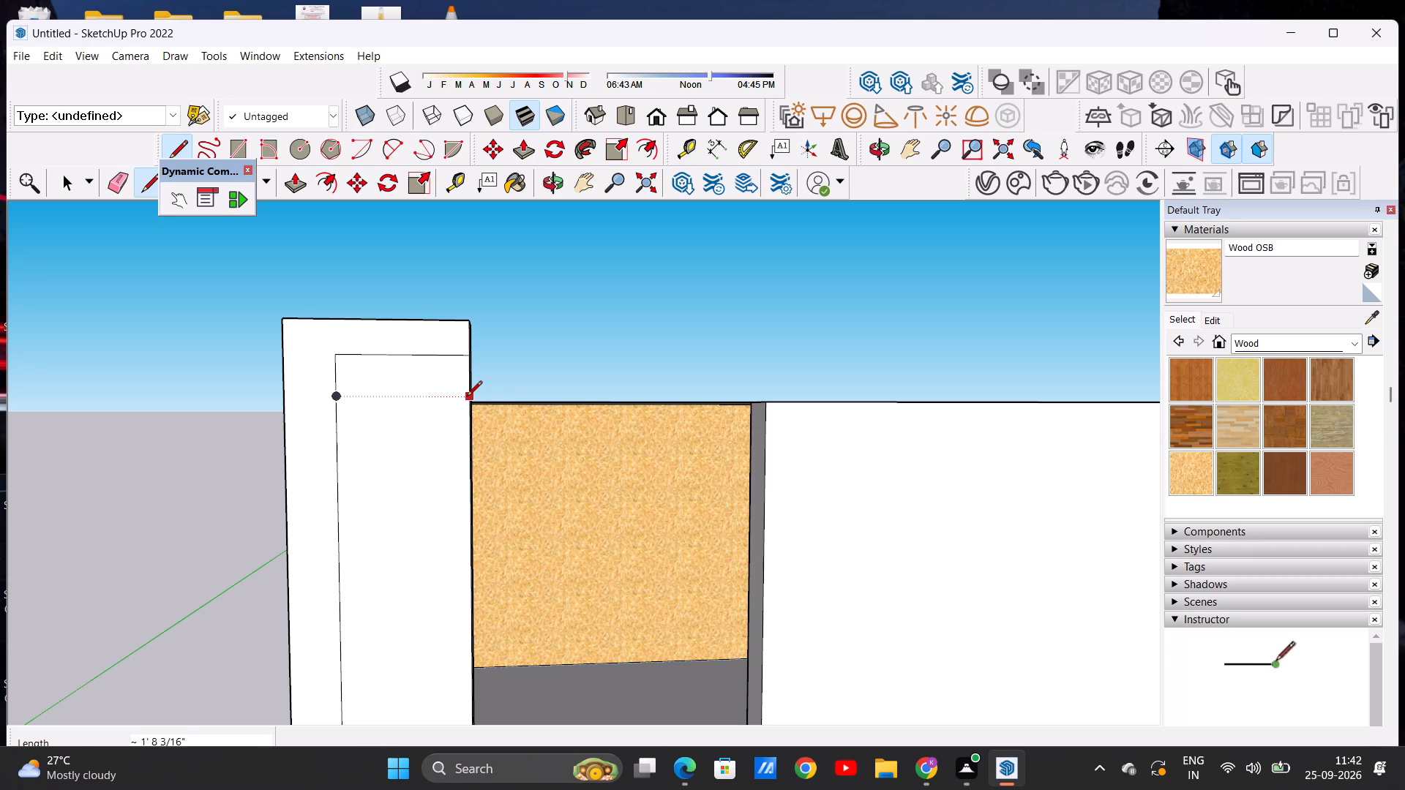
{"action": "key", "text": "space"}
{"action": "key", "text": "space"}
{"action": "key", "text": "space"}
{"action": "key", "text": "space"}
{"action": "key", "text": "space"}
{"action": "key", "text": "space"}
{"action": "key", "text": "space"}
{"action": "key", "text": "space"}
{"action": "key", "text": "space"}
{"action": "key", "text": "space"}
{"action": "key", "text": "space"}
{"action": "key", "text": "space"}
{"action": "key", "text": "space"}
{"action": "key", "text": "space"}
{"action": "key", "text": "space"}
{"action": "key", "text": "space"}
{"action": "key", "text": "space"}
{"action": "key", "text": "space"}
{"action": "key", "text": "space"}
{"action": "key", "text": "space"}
Draw four more horizontal lines, each about 1' 6 13/16" long, below the top line on the raised corner wall, spaced roughly evenly.
{"action": "scroll", "coordinate": [355, 471], "scroll_direction": "down", "scroll_amount": 3}
{"action": "scroll", "coordinate": [378, 421], "scroll_direction": "up", "scroll_amount": 6}
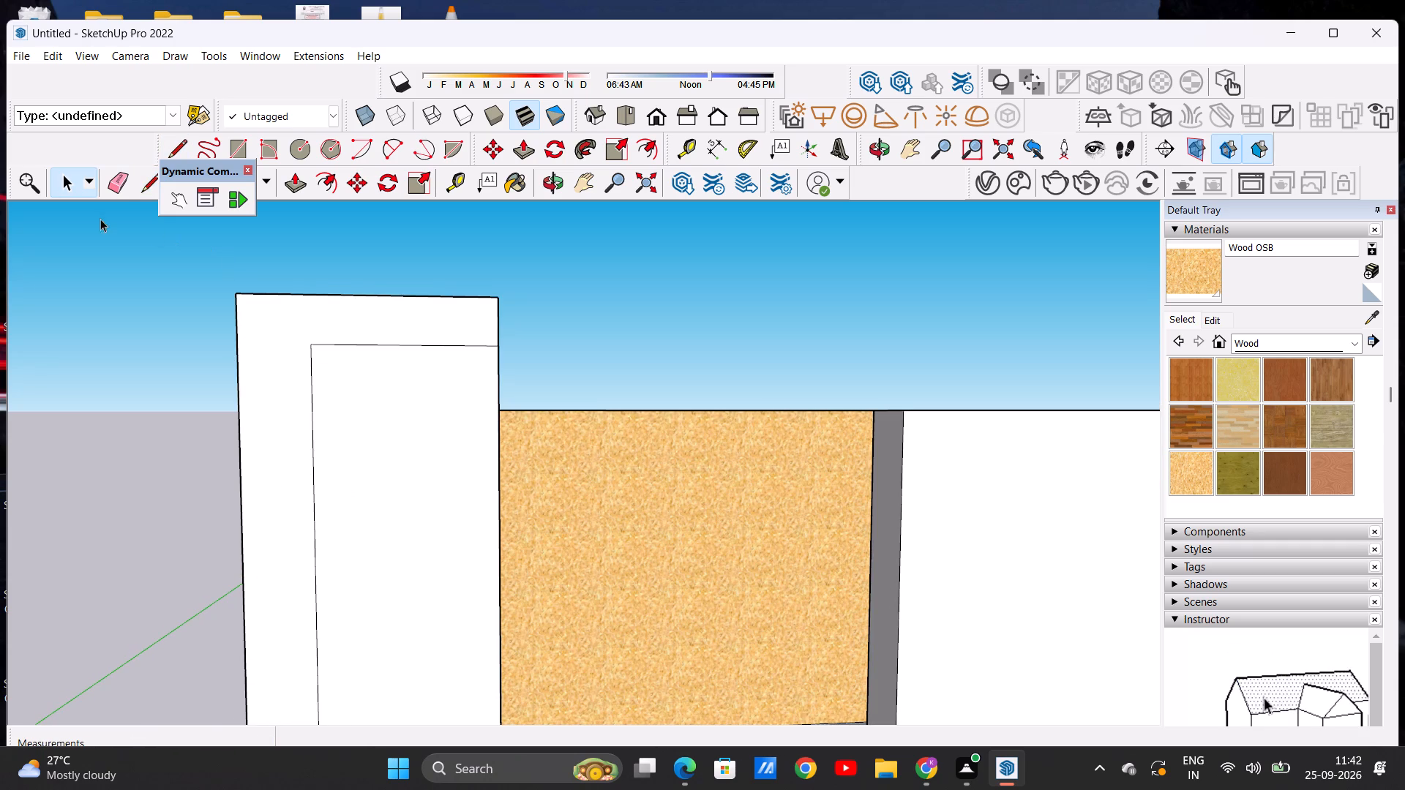
{"action": "left_click", "coordinate": [143, 186]}
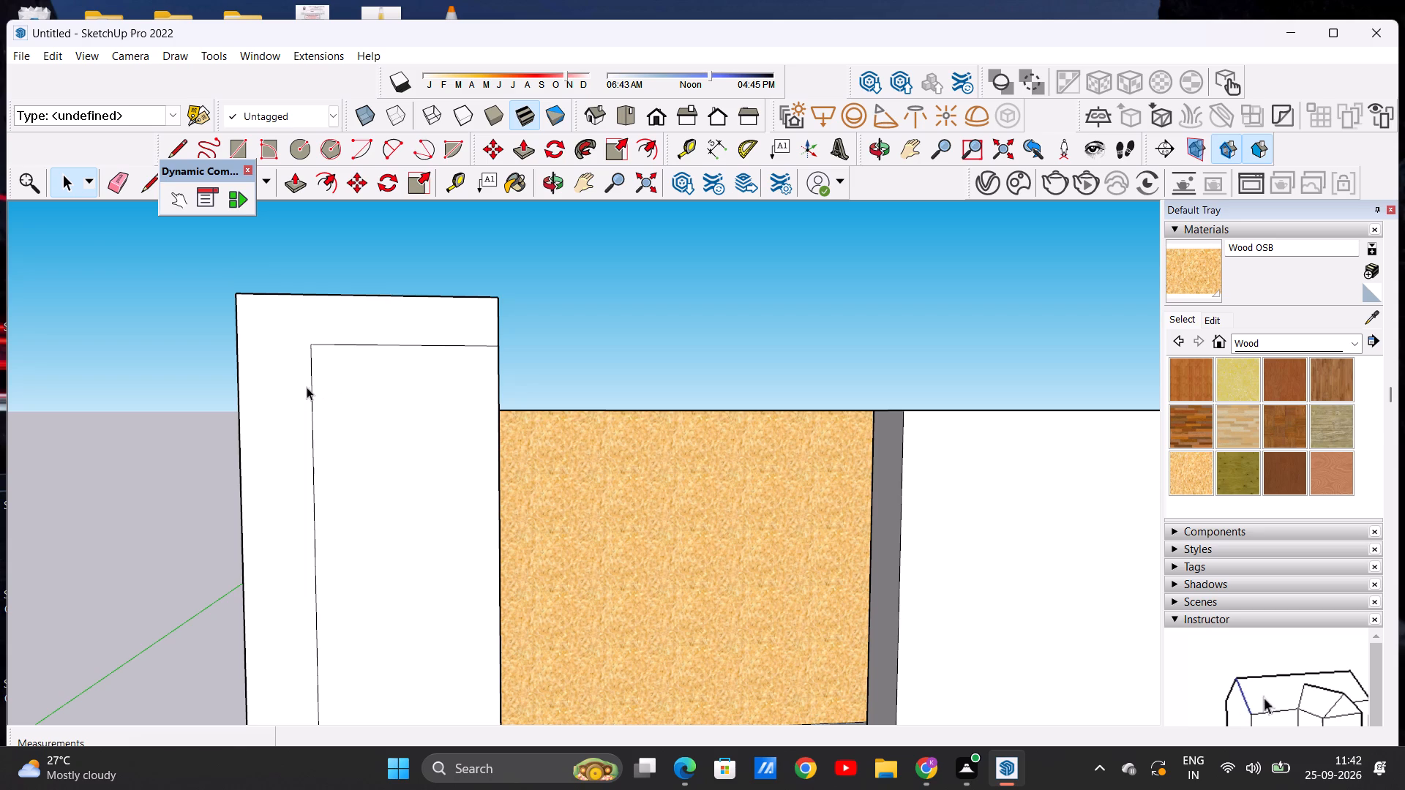
{"action": "key", "text": "l"}
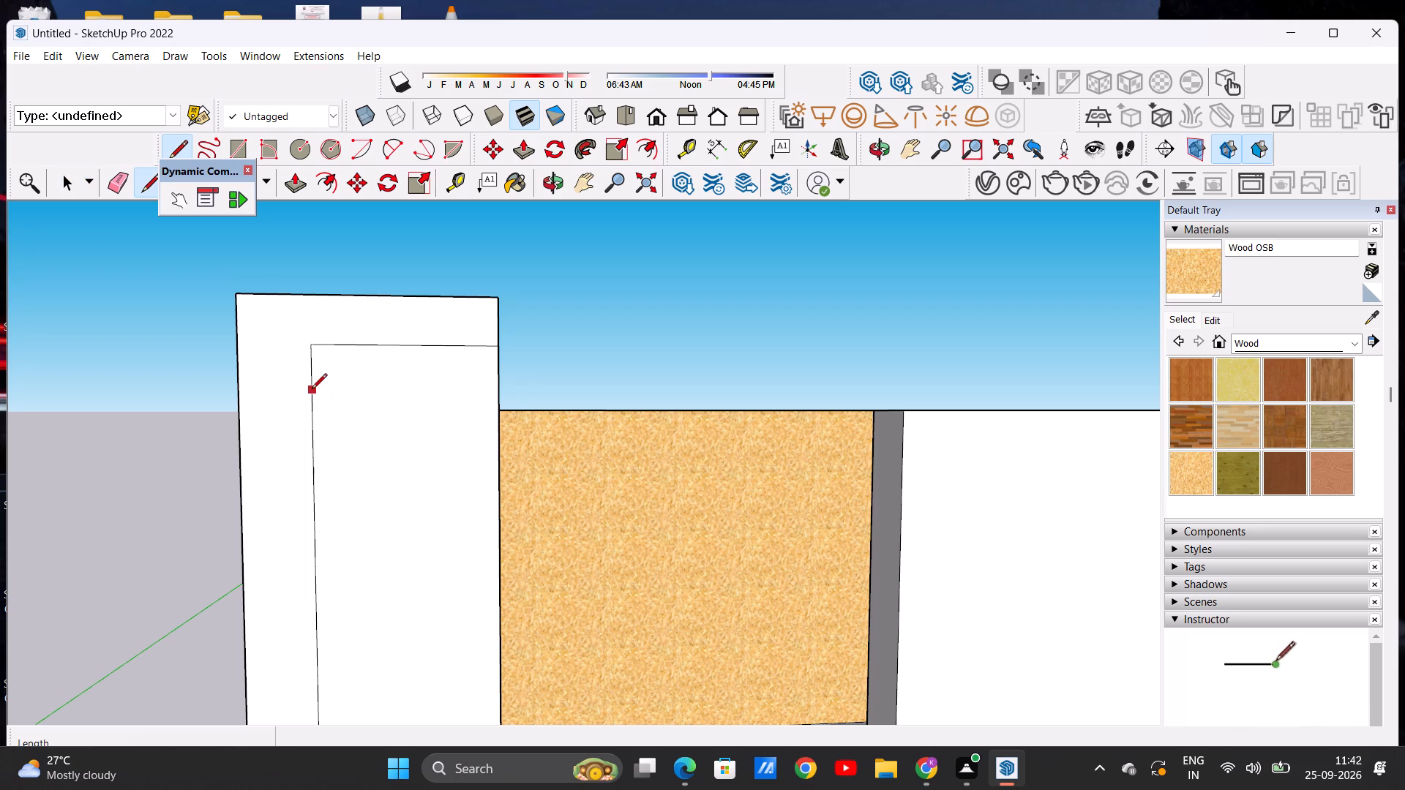
{"action": "left_click", "coordinate": [311, 391]}
{"action": "left_click", "coordinate": [497, 394]}
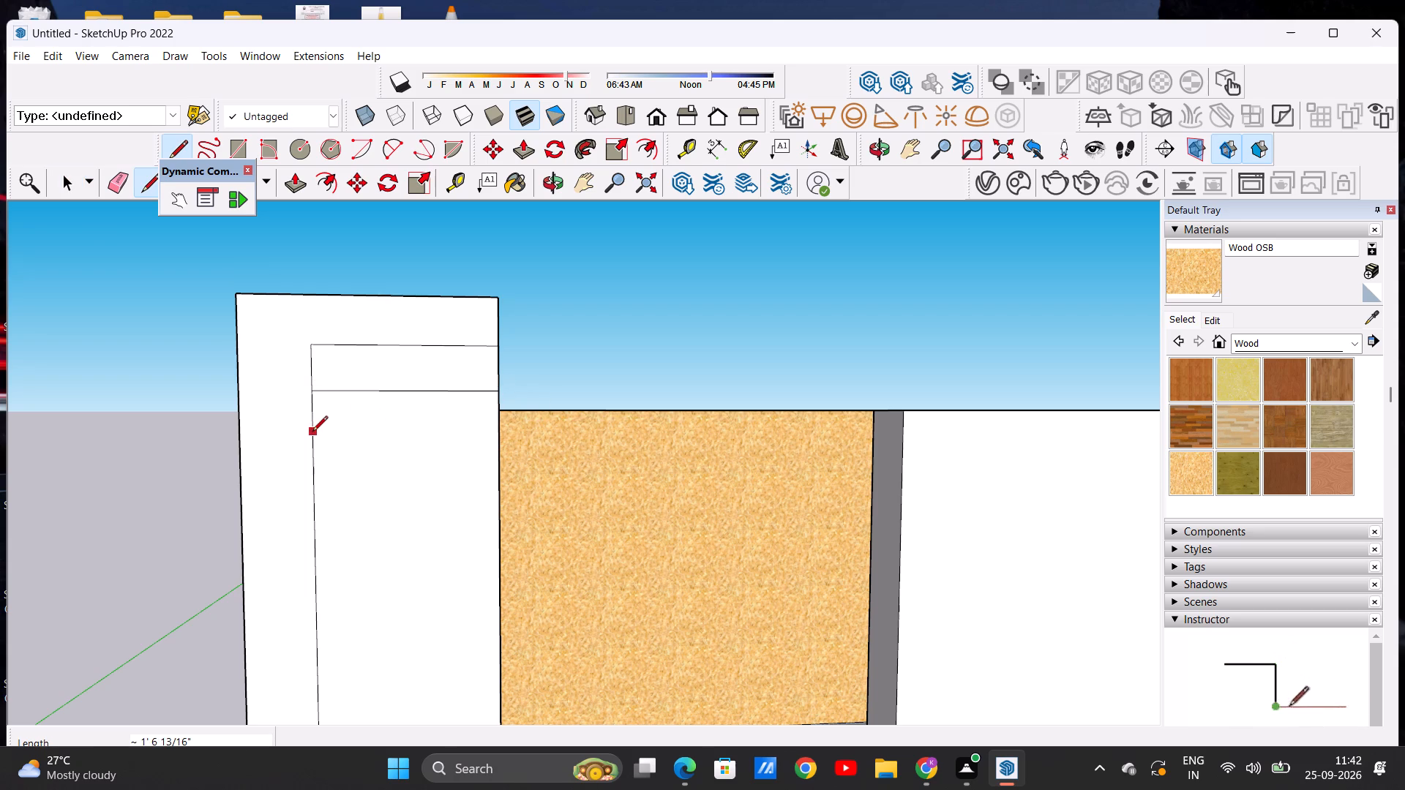
{"action": "left_click", "coordinate": [312, 432]}
{"action": "left_click", "coordinate": [501, 434]}
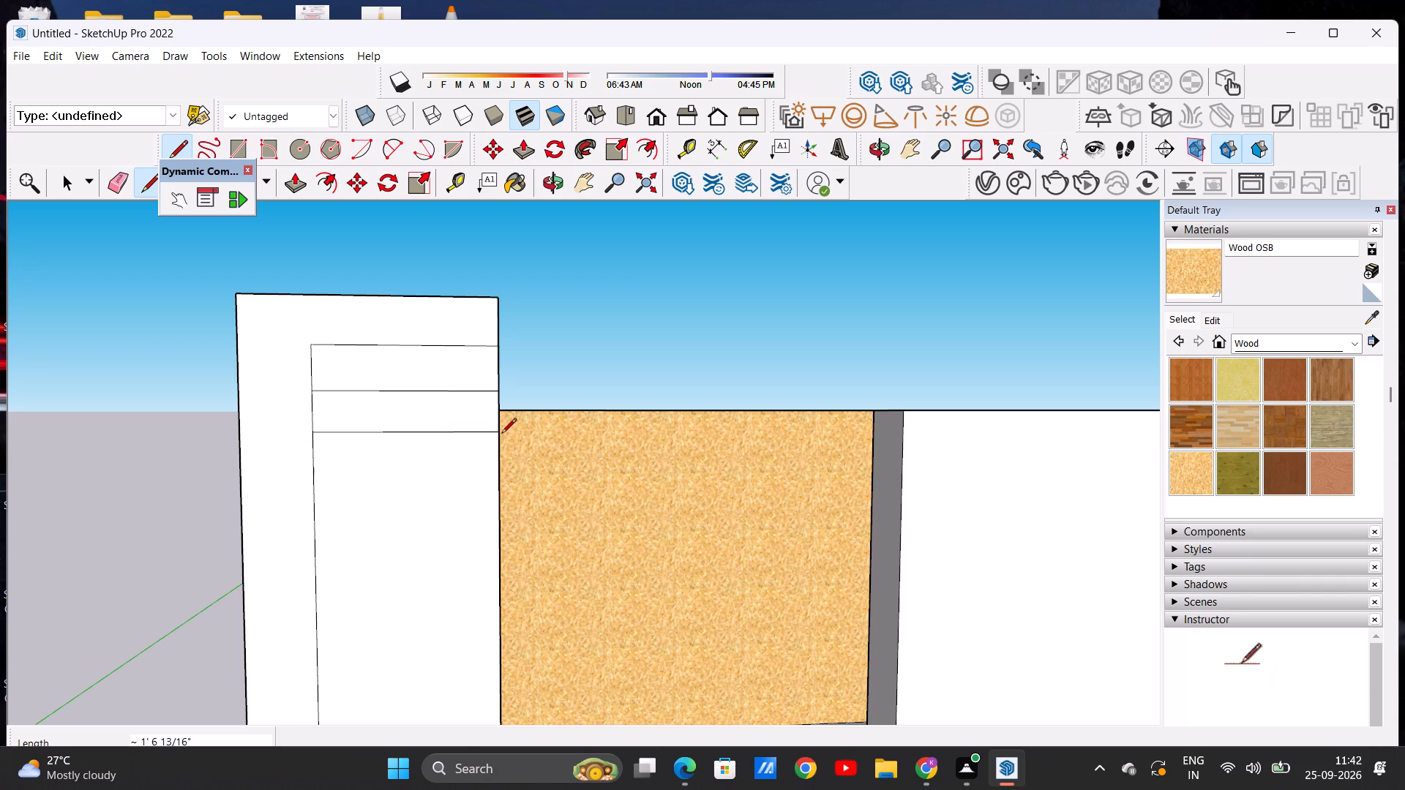
{"action": "left_click", "coordinate": [312, 472]}
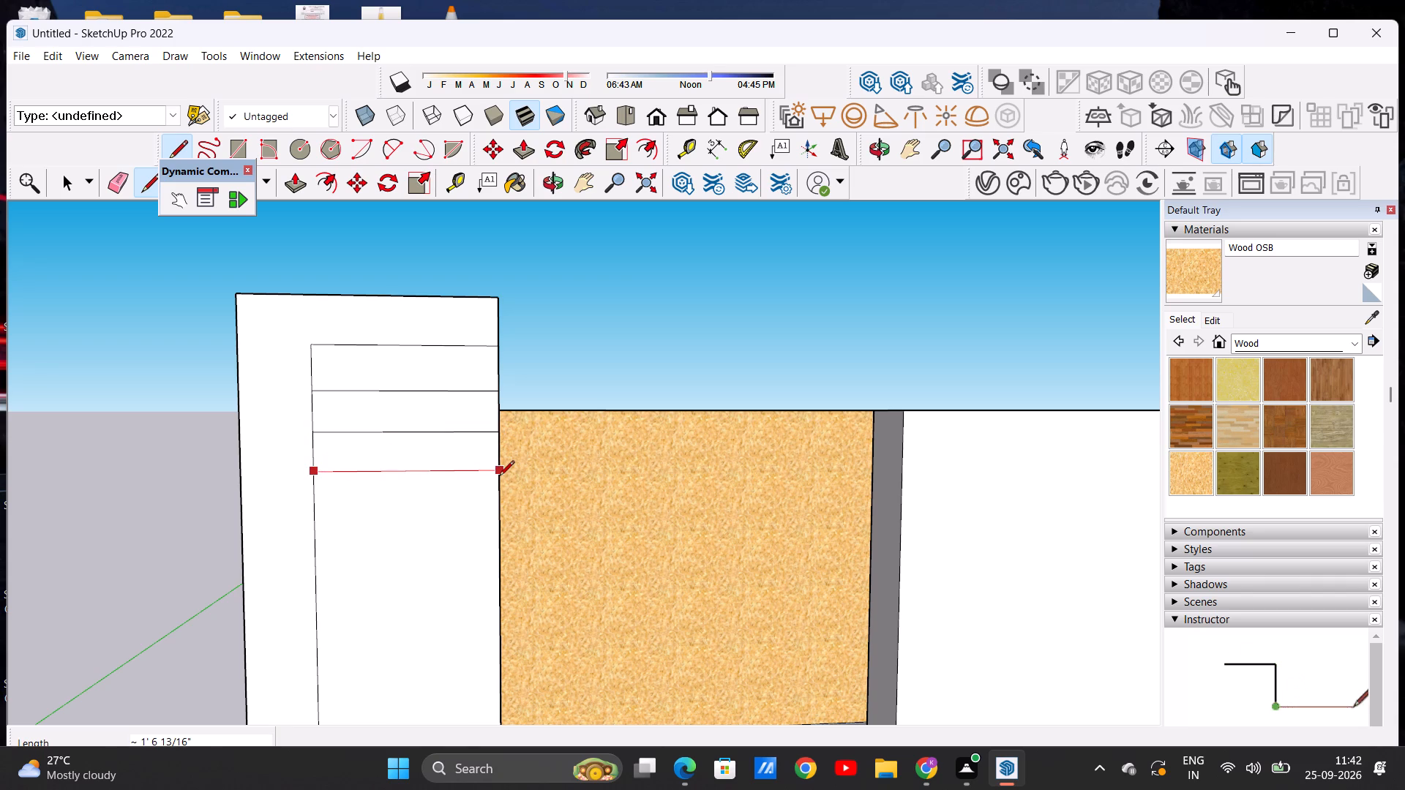
{"action": "key", "text": "space"}
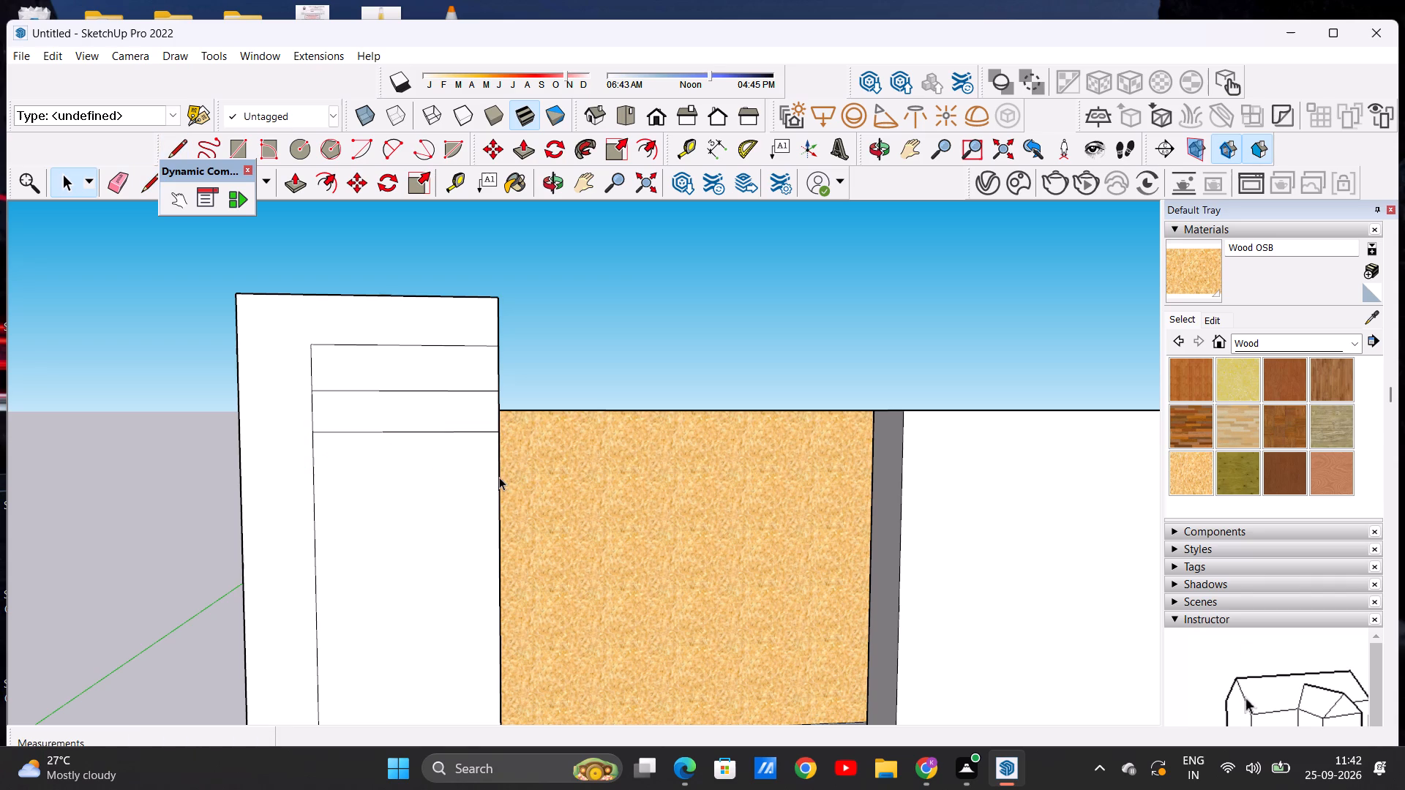
{"action": "key", "text": "l"}
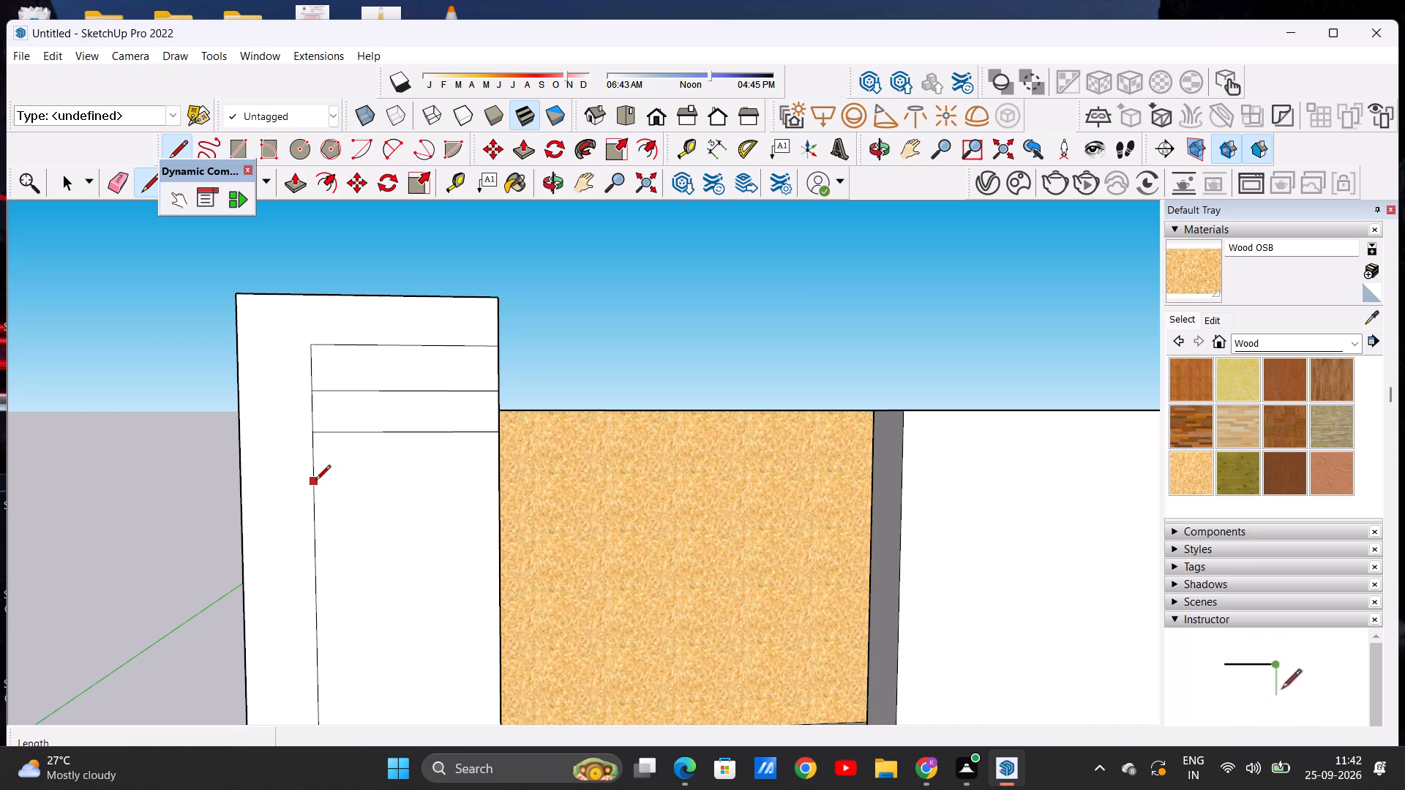
{"action": "left_click", "coordinate": [315, 480]}
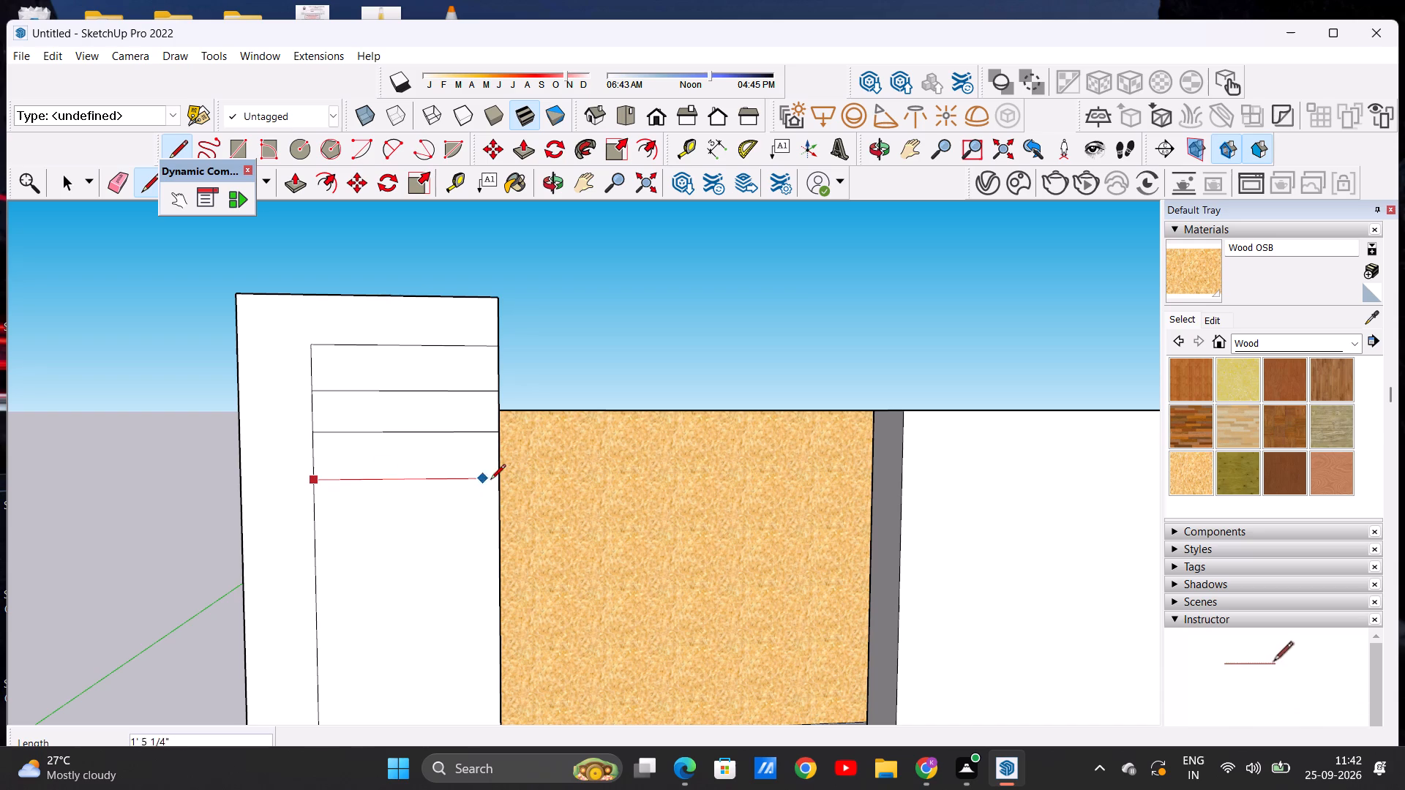
{"action": "left_click", "coordinate": [492, 481]}
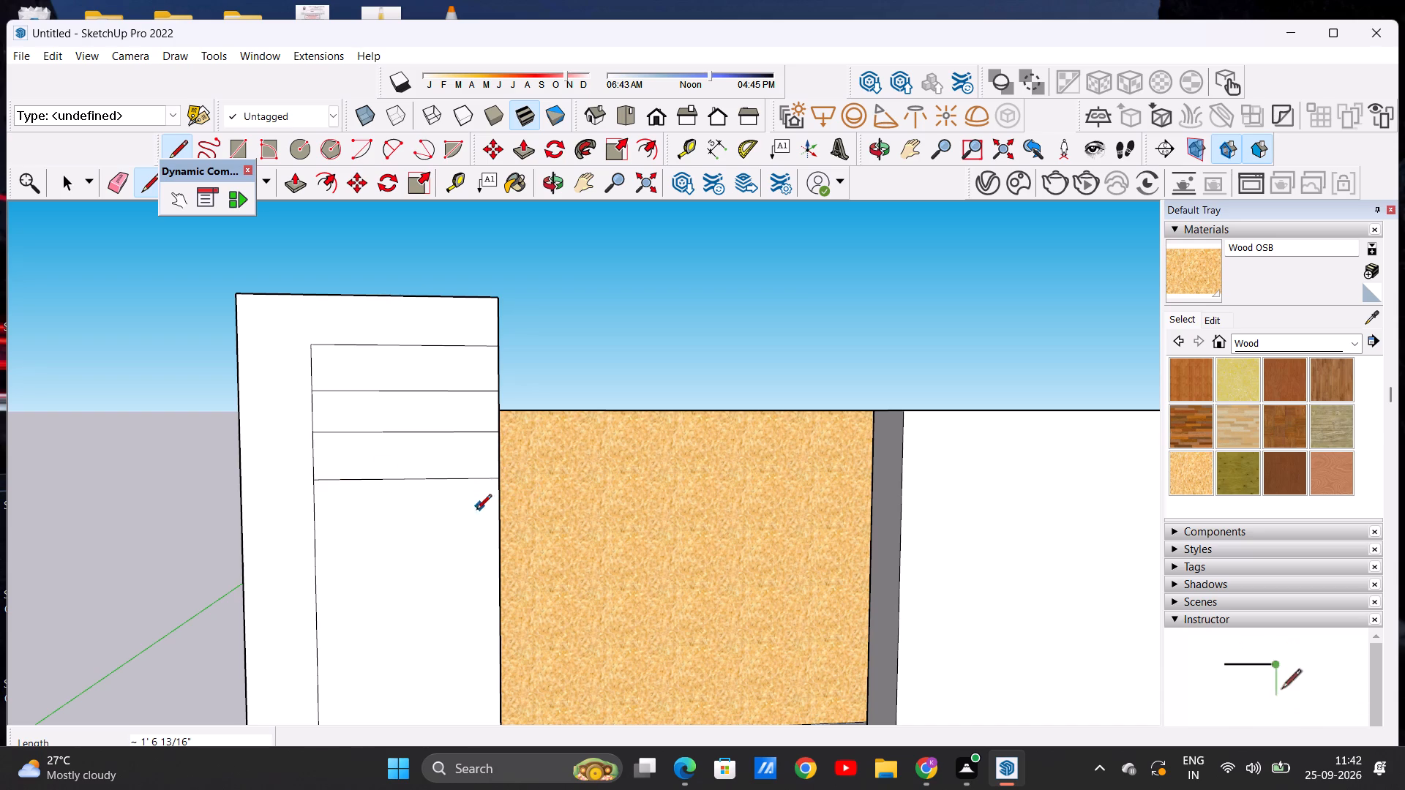
{"action": "left_click", "coordinate": [315, 520]}
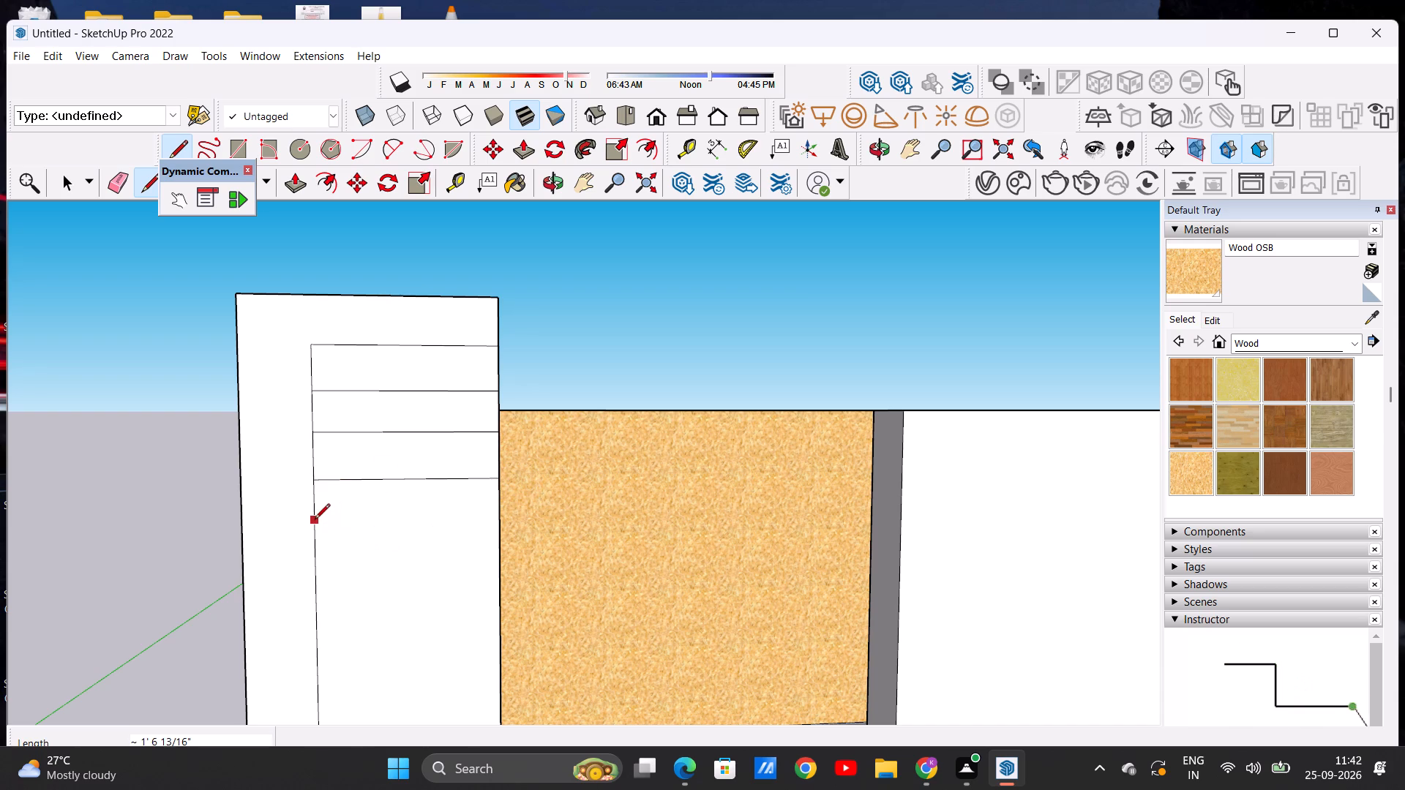
{"action": "left_click", "coordinate": [492, 525]}
{"action": "key", "text": "space"}
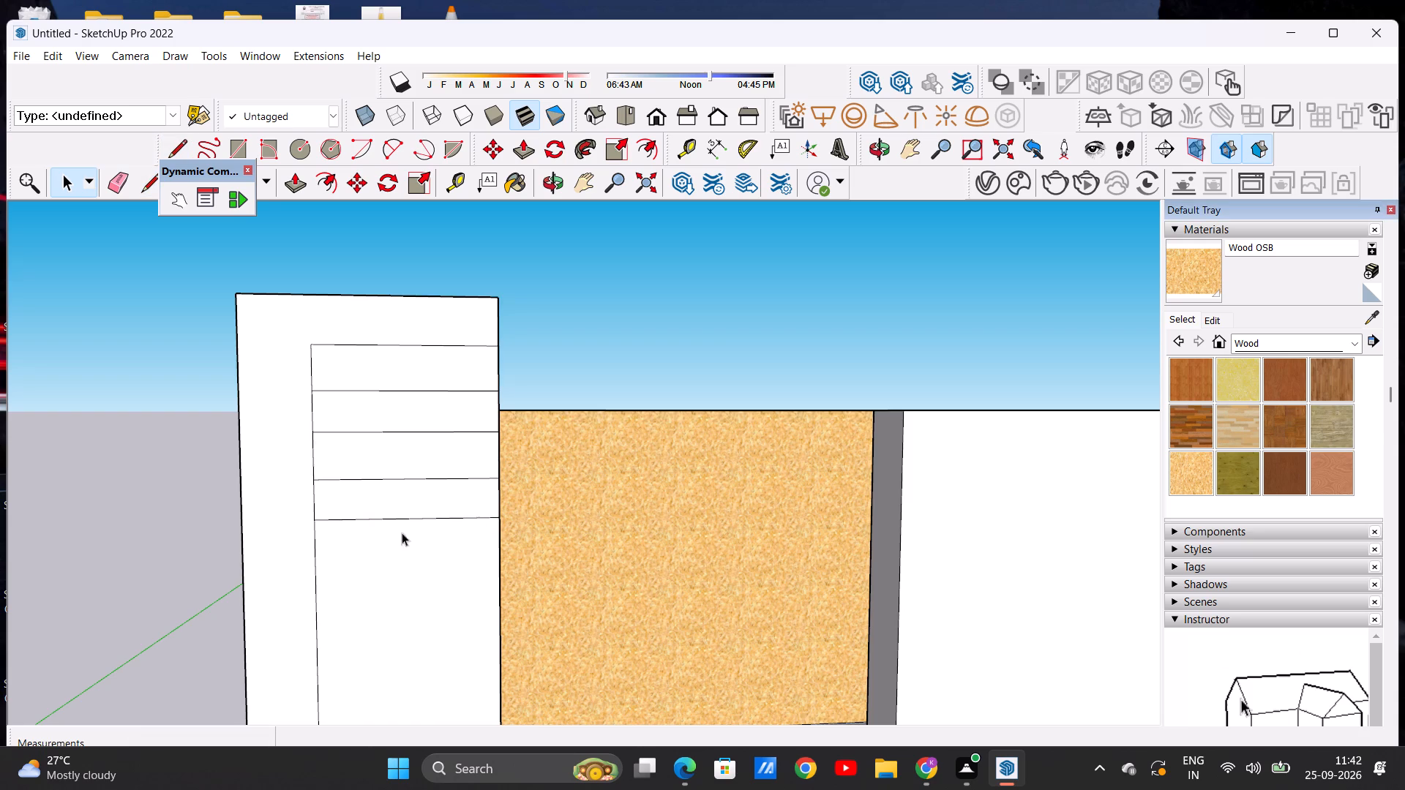
Draw a narrow vertical rectangle about 2 5/16" by 3' 6 1/8" hanging from the lowest horizontal line, near the corner wall's outer strip.
{"action": "scroll", "coordinate": [383, 508], "scroll_direction": "down", "scroll_amount": 14}
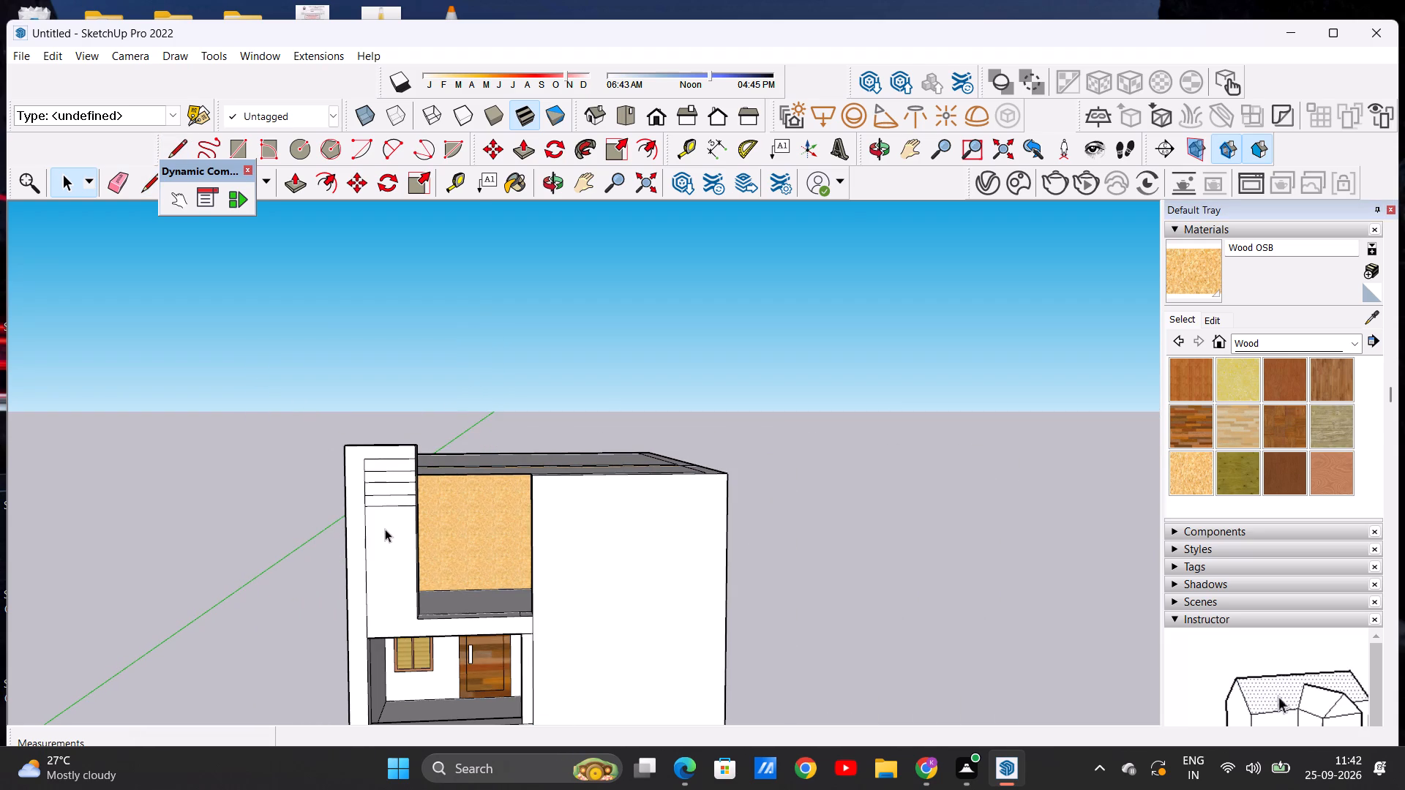
{"action": "scroll", "coordinate": [394, 595], "scroll_direction": "up", "scroll_amount": 1}
{"action": "middle_click_drag", "start_coordinate": [400, 585], "coordinate": [405, 568]}
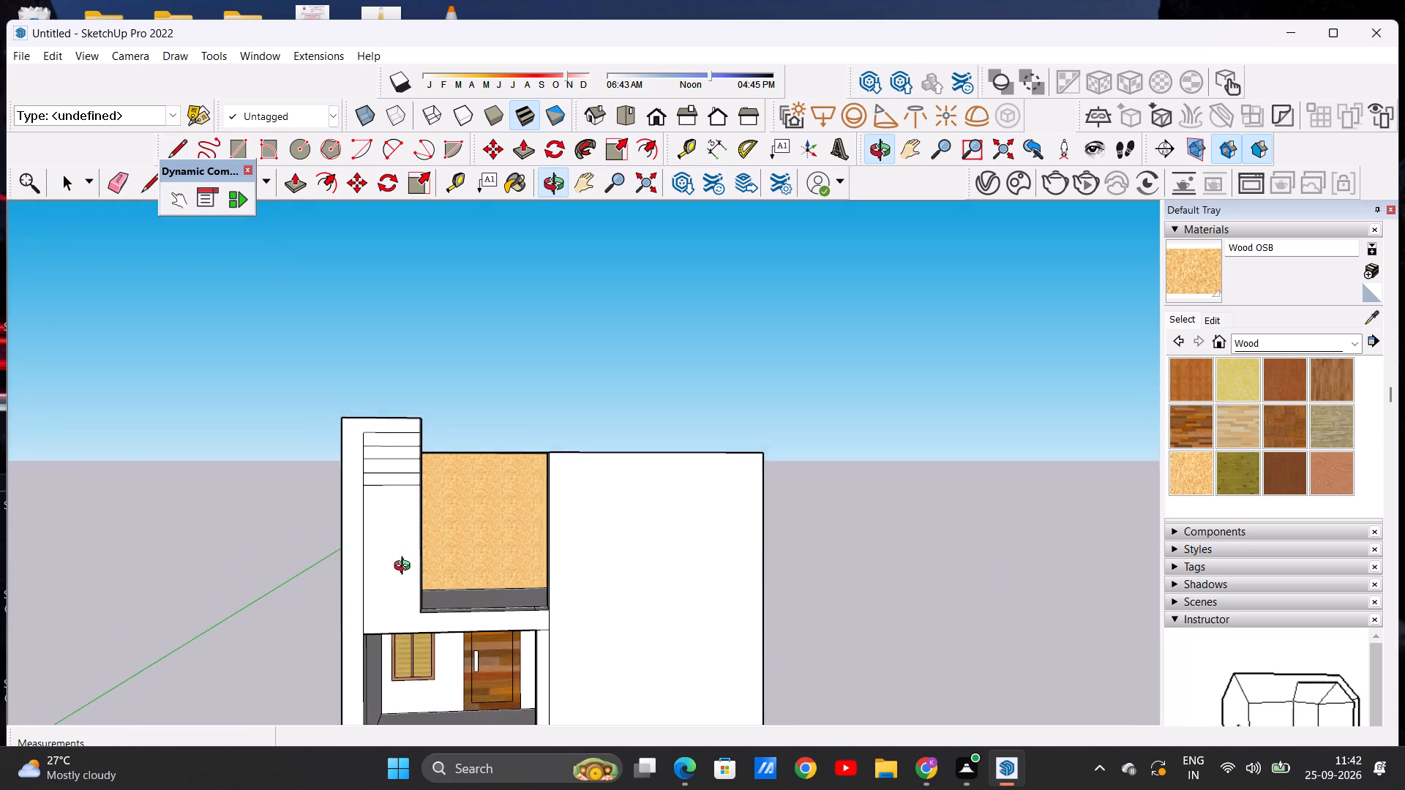
{"action": "middle_click_drag", "start_coordinate": [405, 568], "coordinate": [408, 570]}
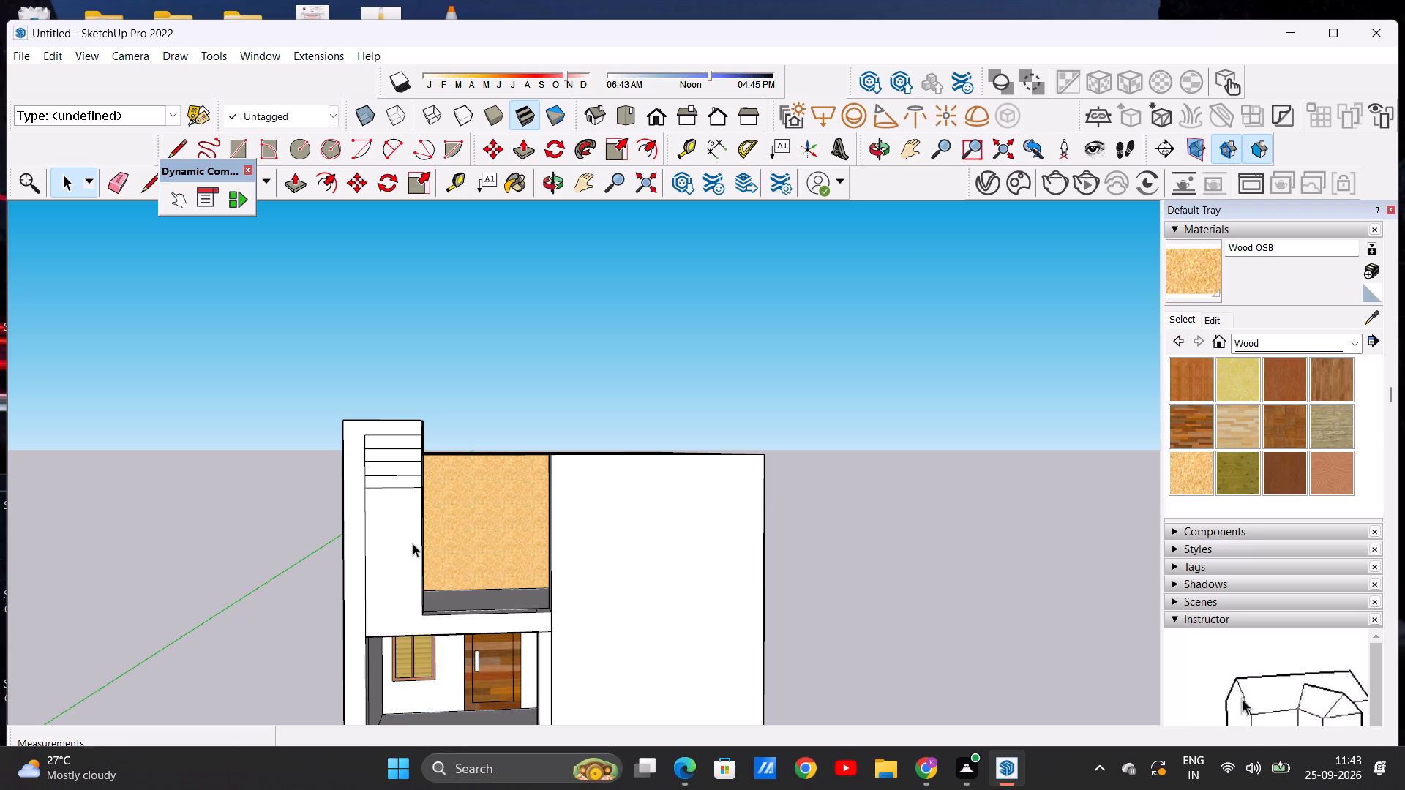
{"action": "scroll", "coordinate": [405, 515], "scroll_direction": "up", "scroll_amount": 1}
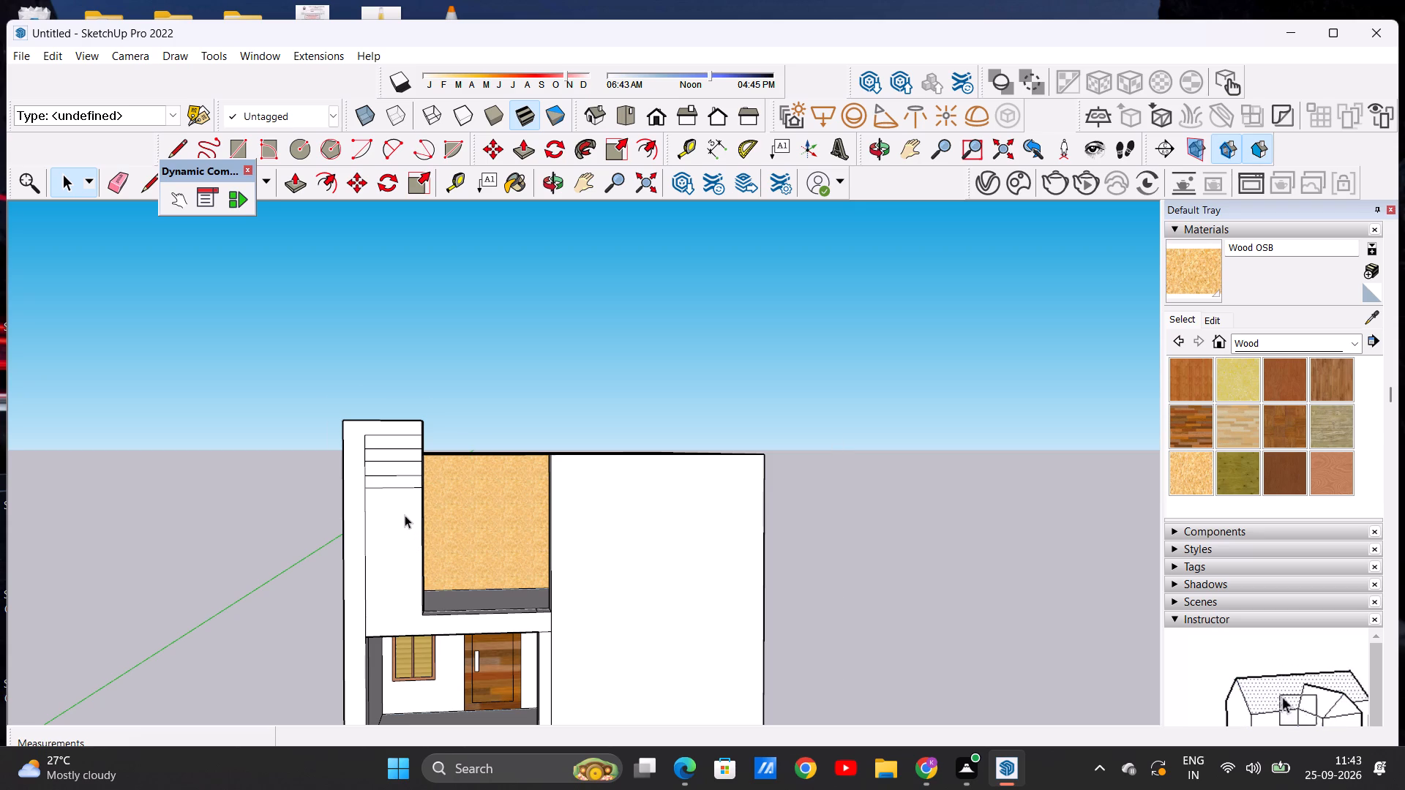
{"action": "scroll", "coordinate": [405, 515], "scroll_direction": "up", "scroll_amount": 4}
{"action": "middle_click_drag", "start_coordinate": [393, 522], "coordinate": [395, 538]}
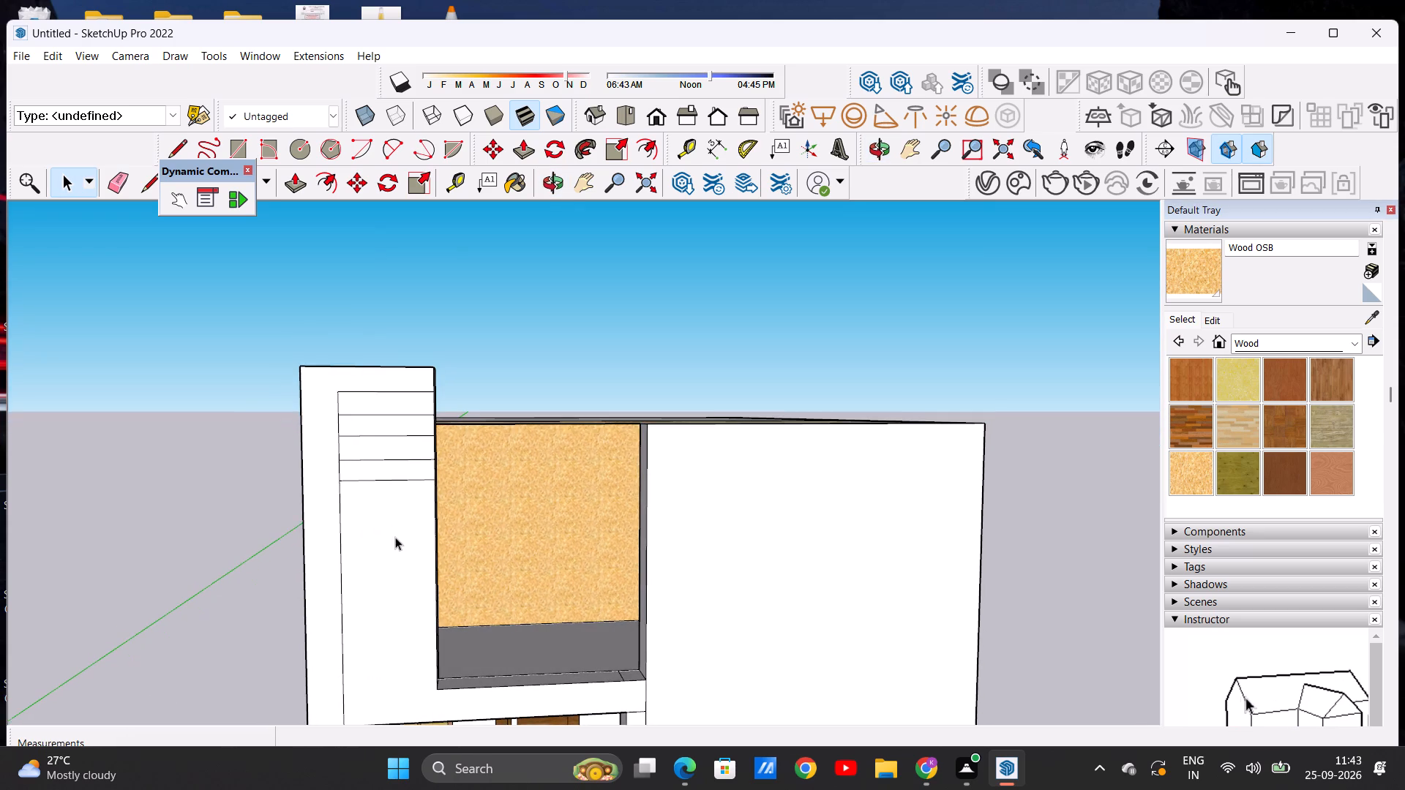
{"action": "scroll", "coordinate": [395, 537], "scroll_direction": "down", "scroll_amount": 3}
{"action": "scroll", "coordinate": [390, 503], "scroll_direction": "up", "scroll_amount": 1}
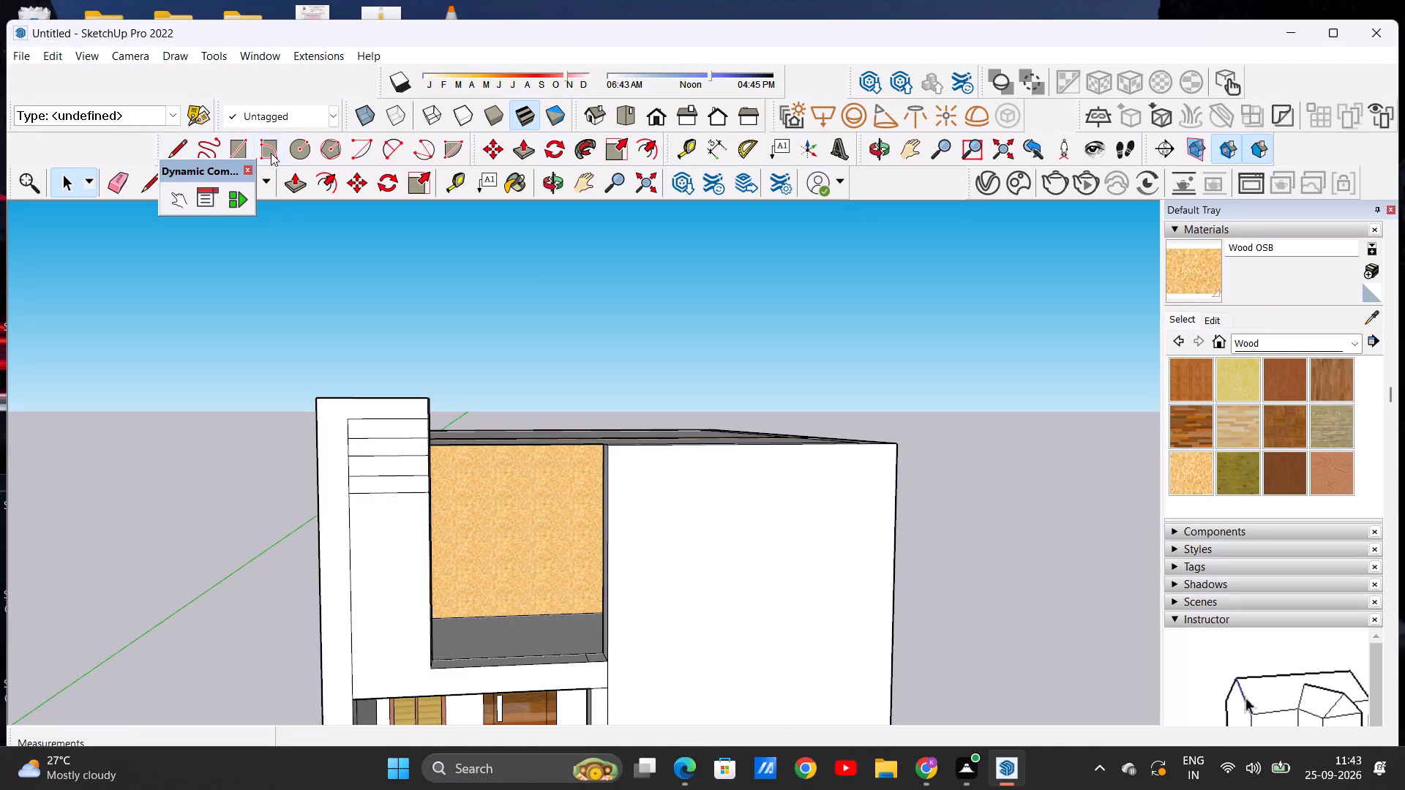
{"action": "left_click", "coordinate": [240, 148]}
{"action": "scroll", "coordinate": [381, 666], "scroll_direction": "up", "scroll_amount": 5}
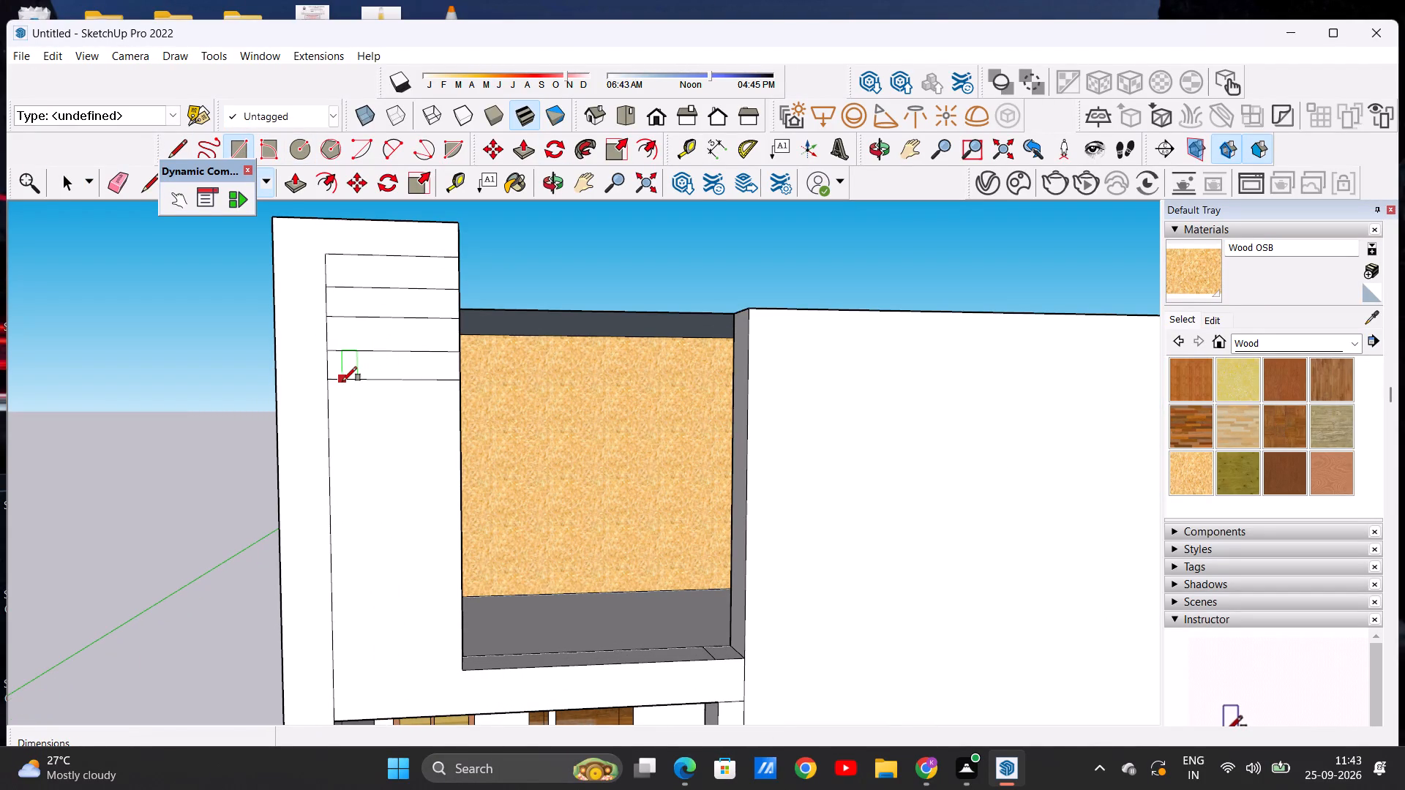
{"action": "left_click", "coordinate": [340, 380]}
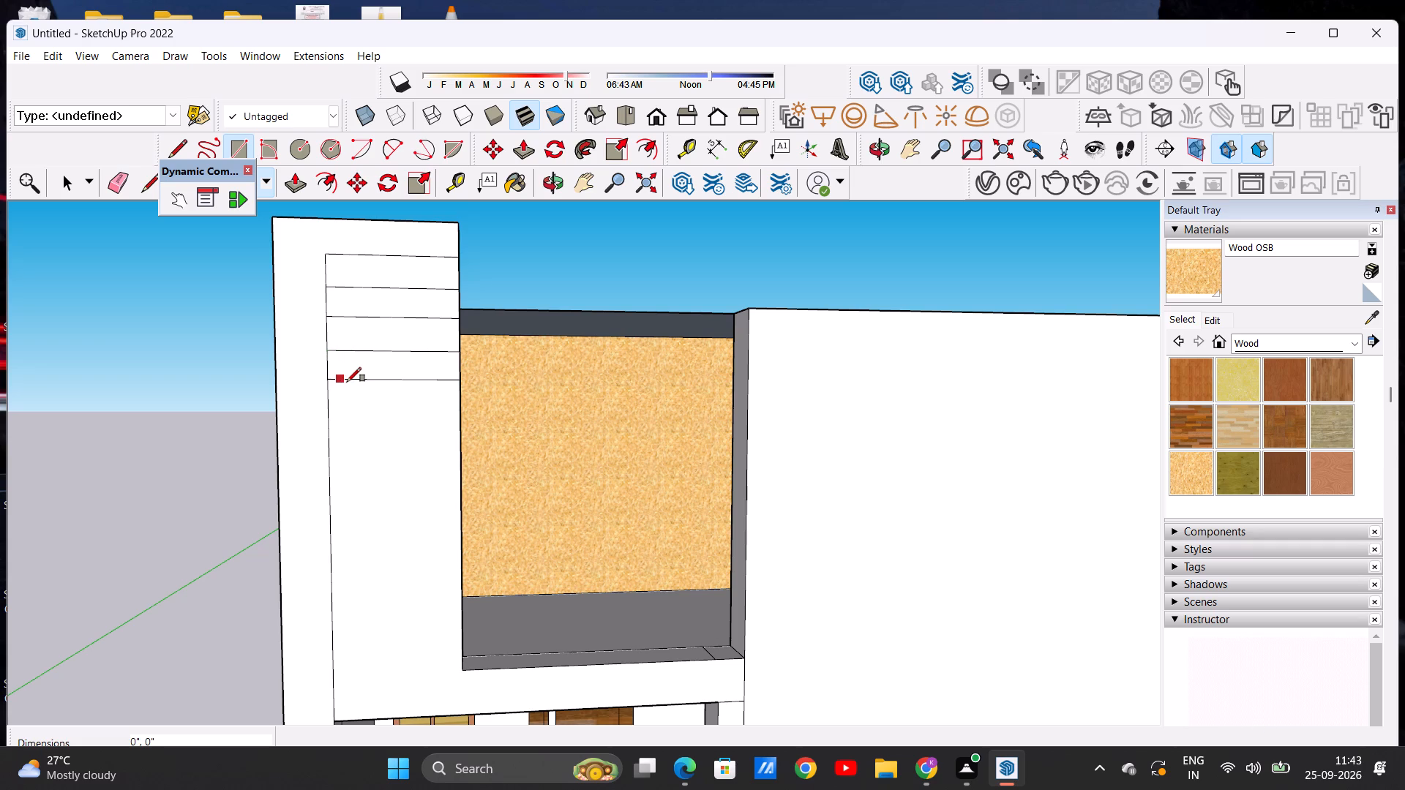
{"action": "left_click", "coordinate": [361, 384]}
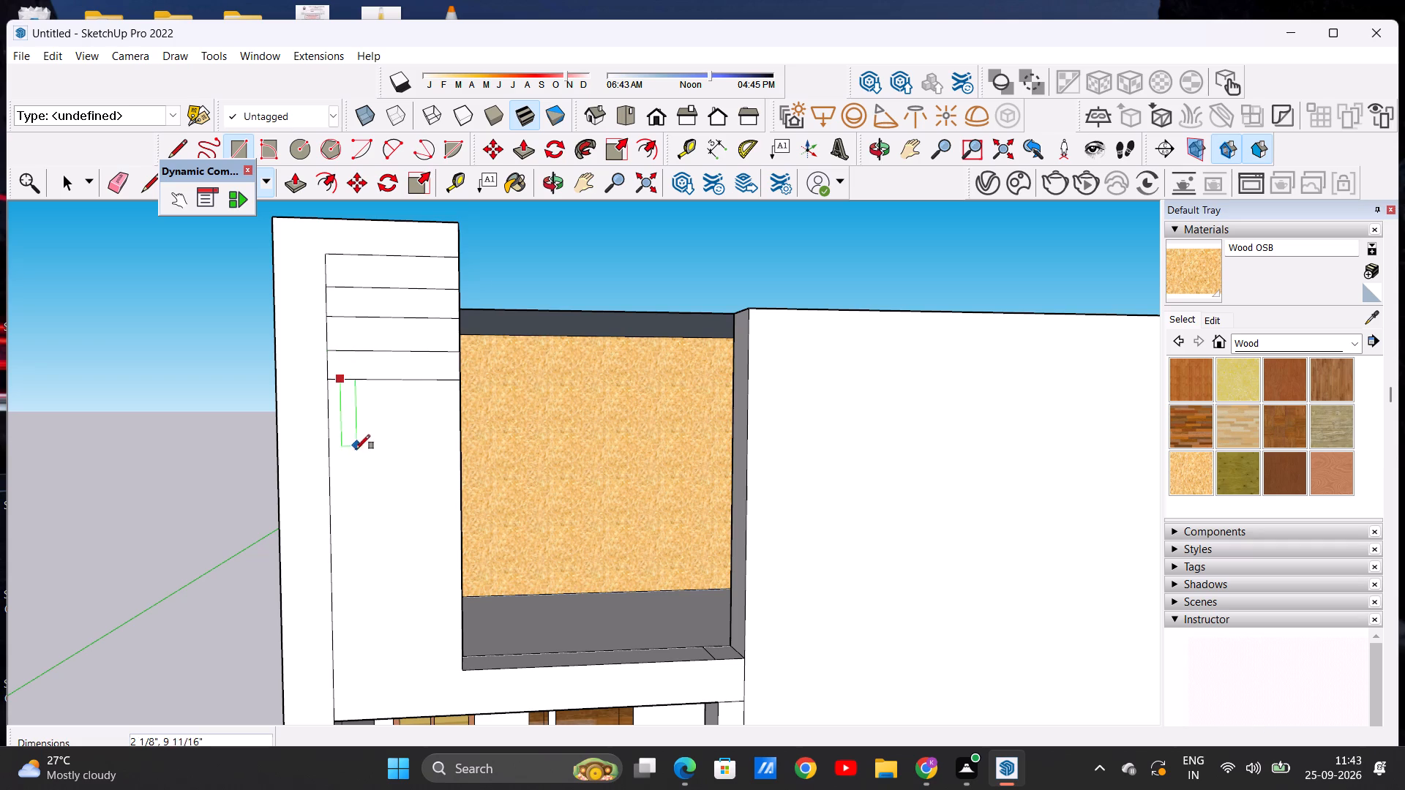
{"action": "left_click", "coordinate": [361, 665]}
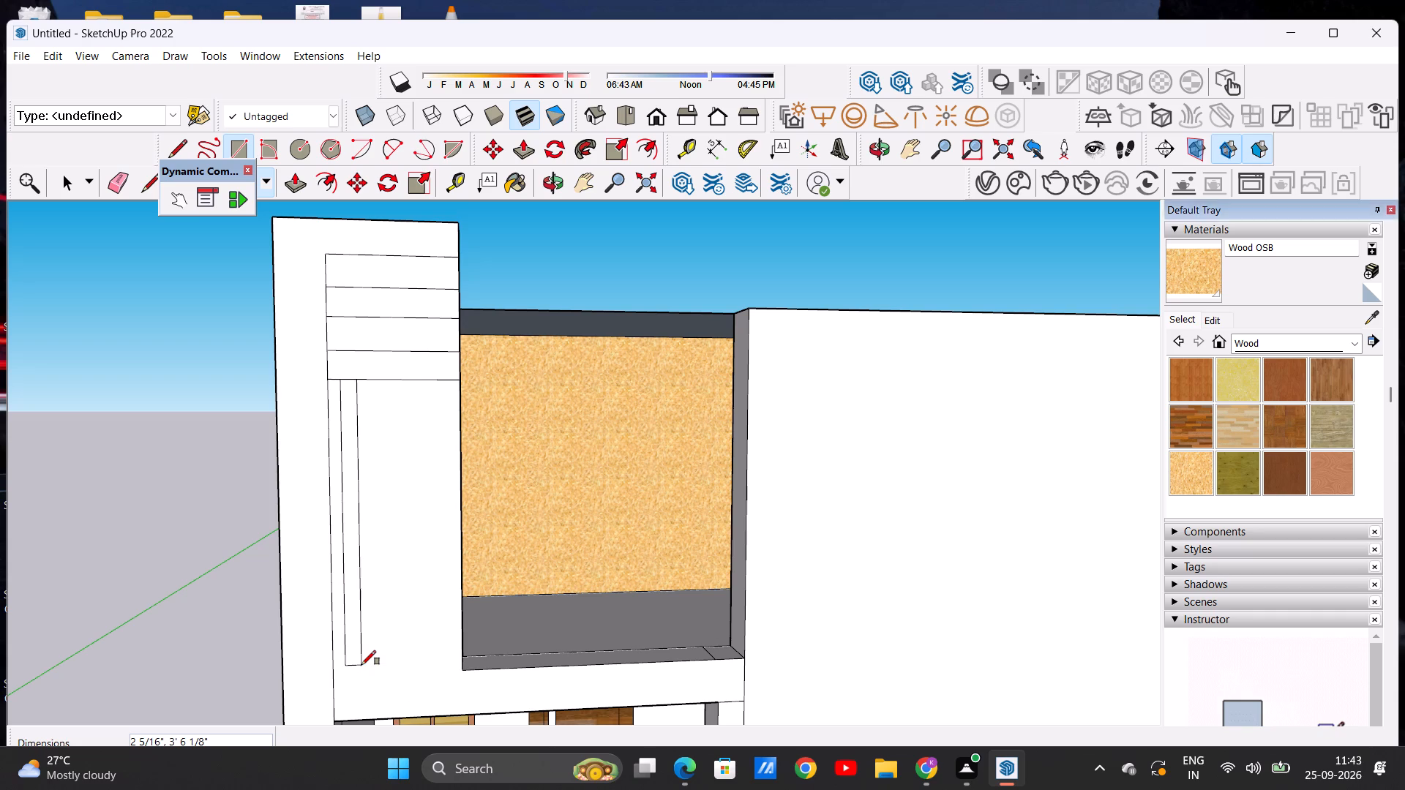
{"action": "key", "text": "space"}
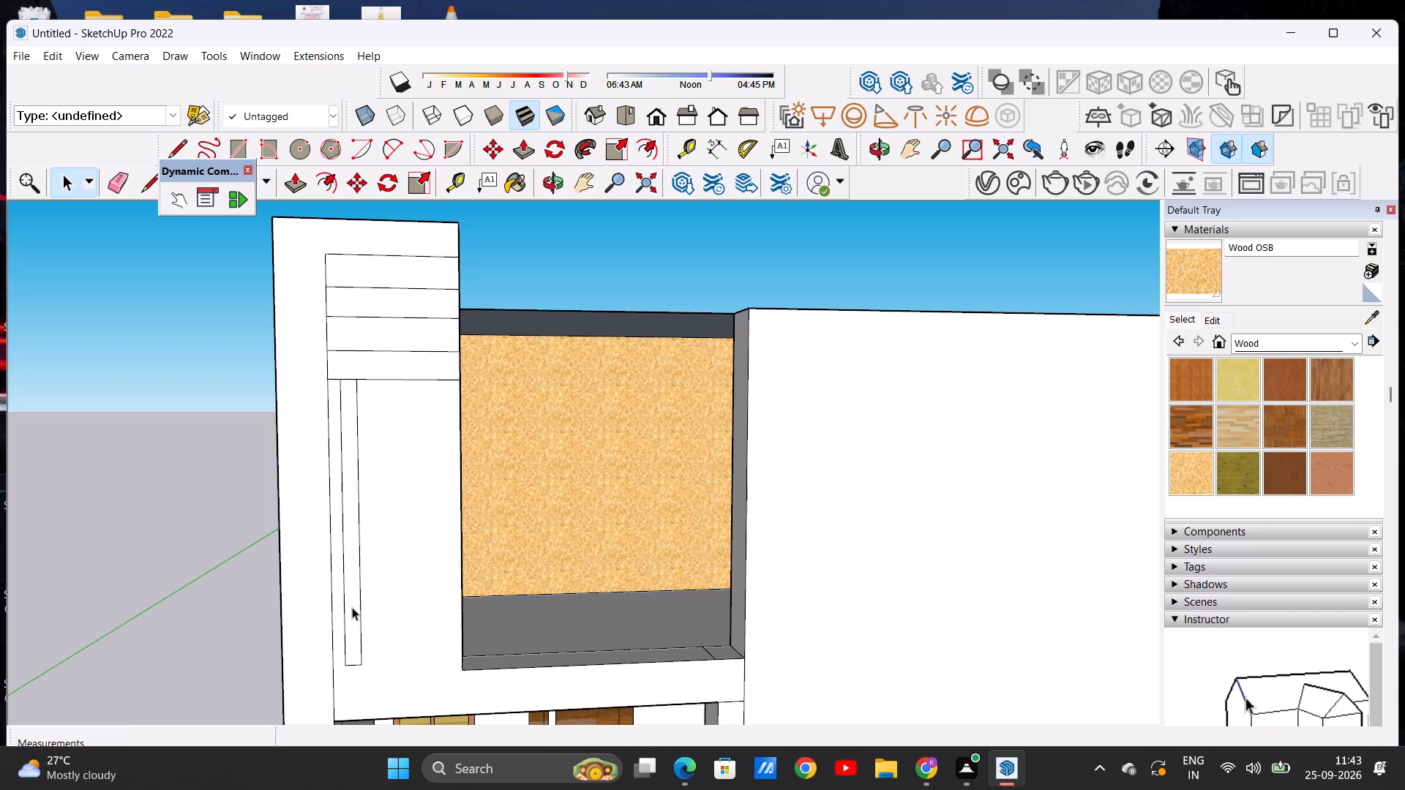
Copy the narrow vertical rectangle four times toward the wood panel, spacing the copies about 3 1/2" to 3 15/16" apart.
{"action": "double_click", "coordinate": [352, 607]}
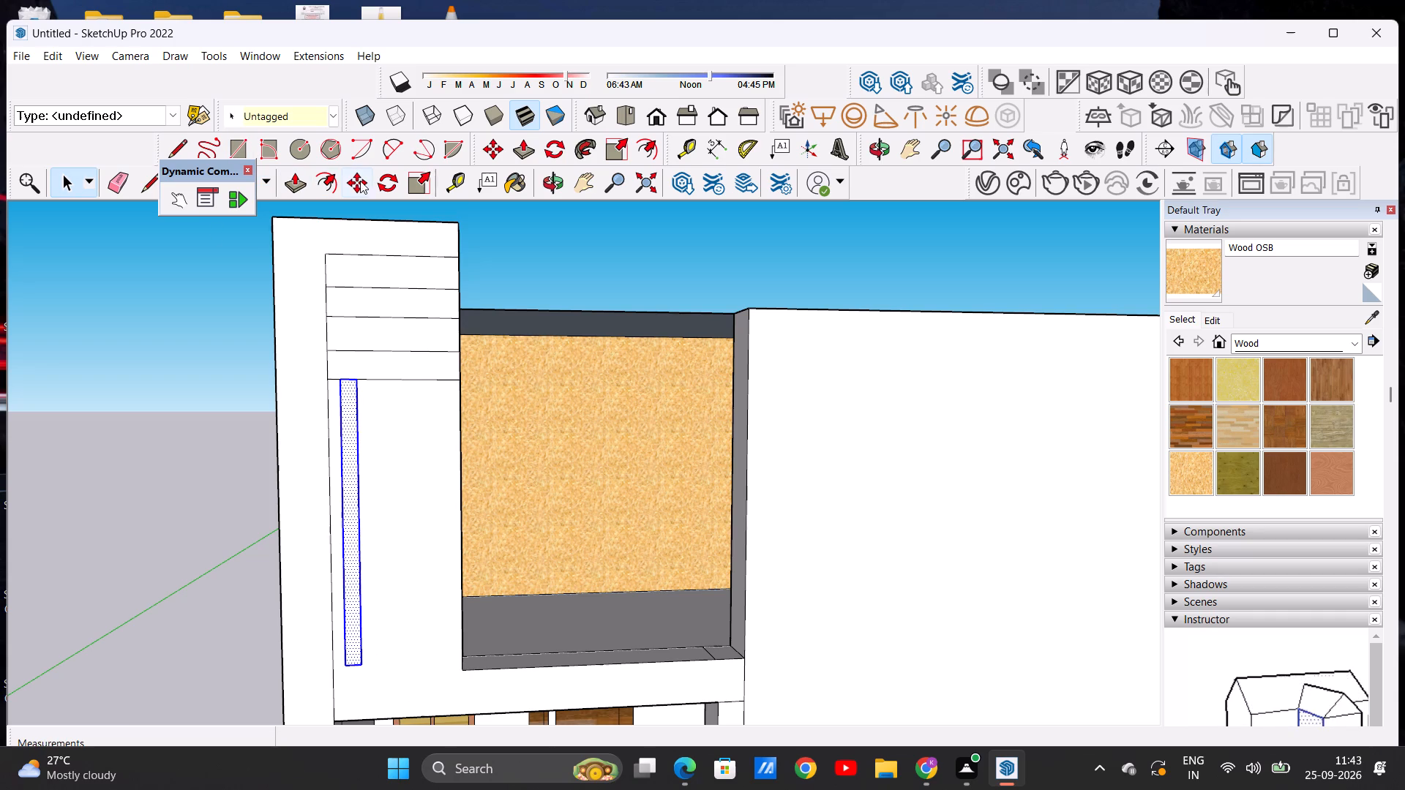
{"action": "left_click", "coordinate": [361, 181]}
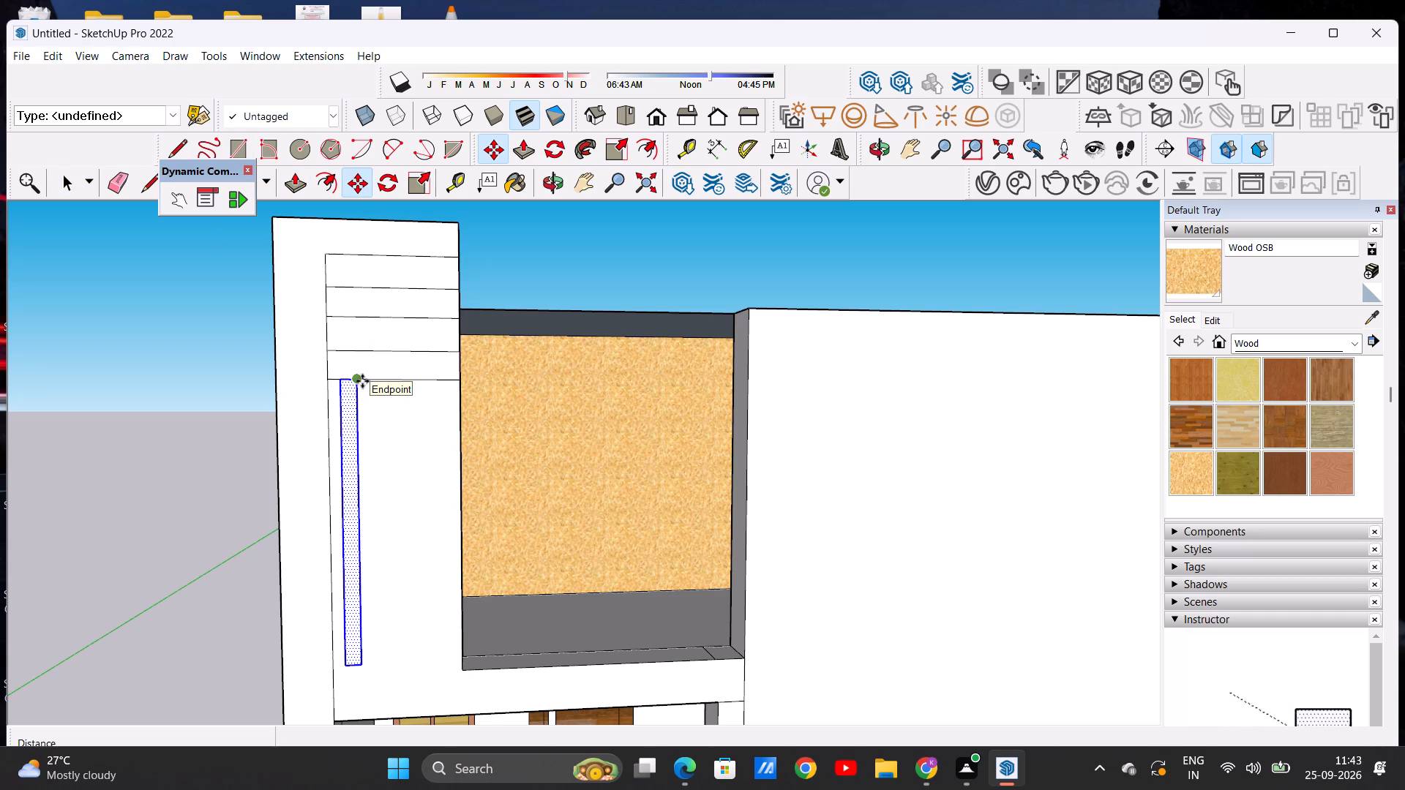
{"action": "left_click", "coordinate": [362, 381]}
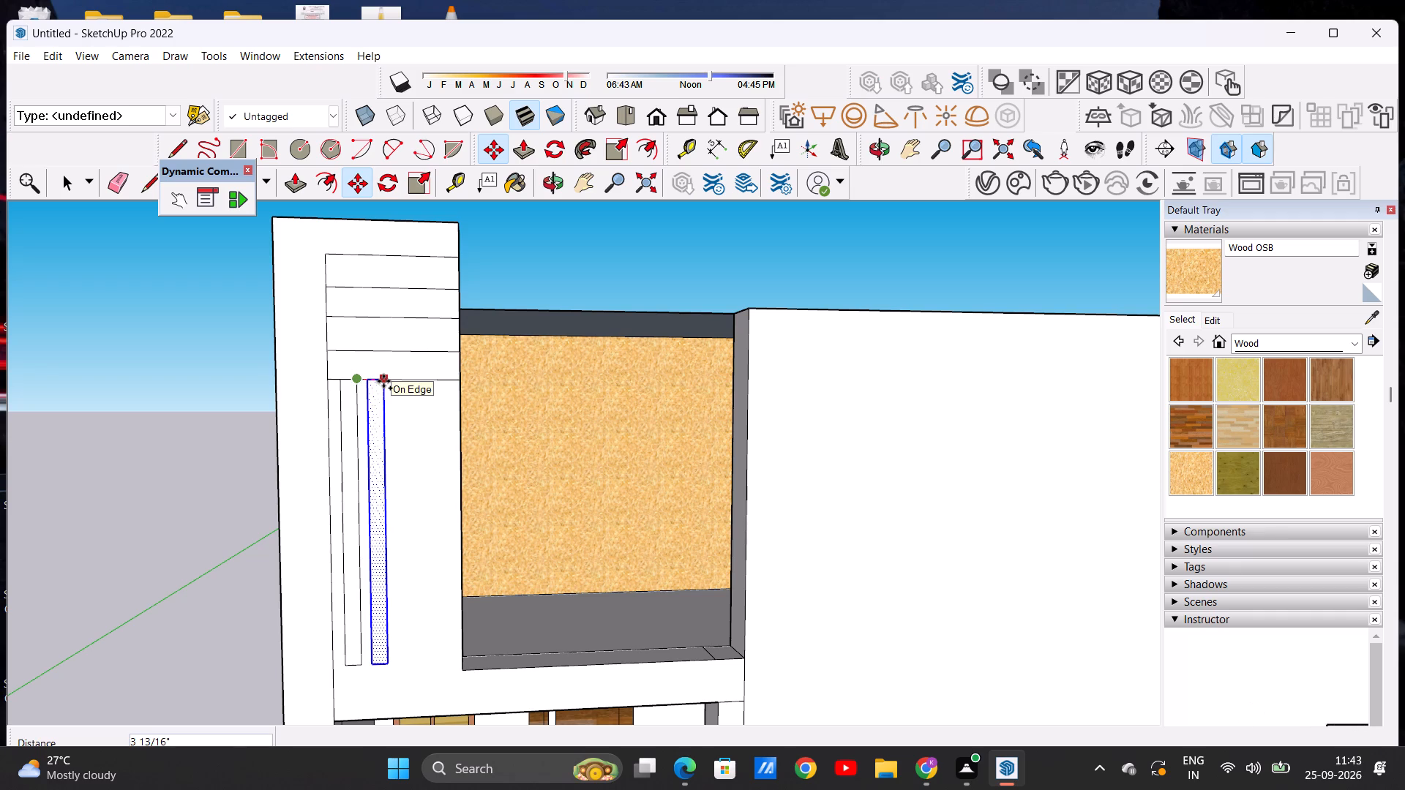
{"action": "left_click", "coordinate": [383, 378]}
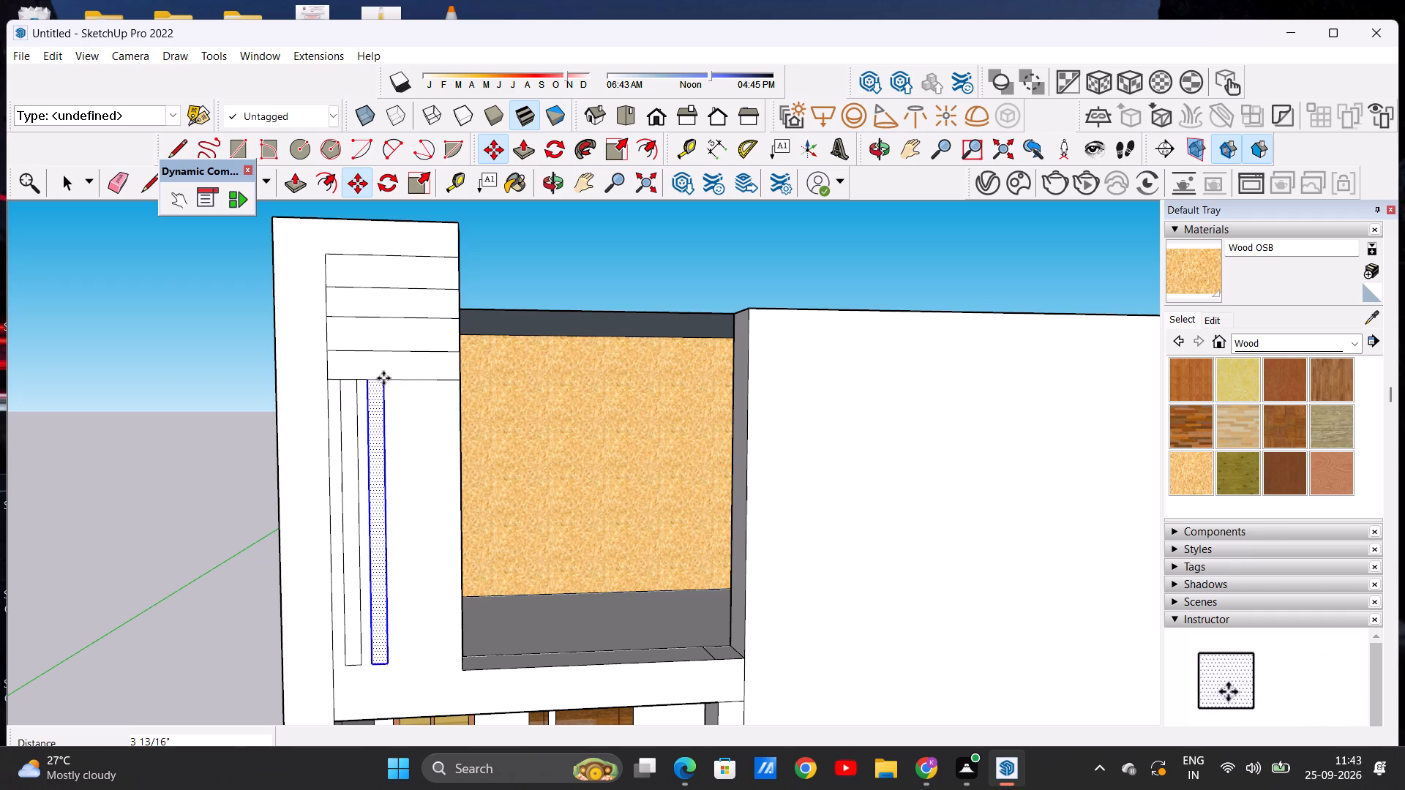
{"action": "left_click", "coordinate": [383, 378]}
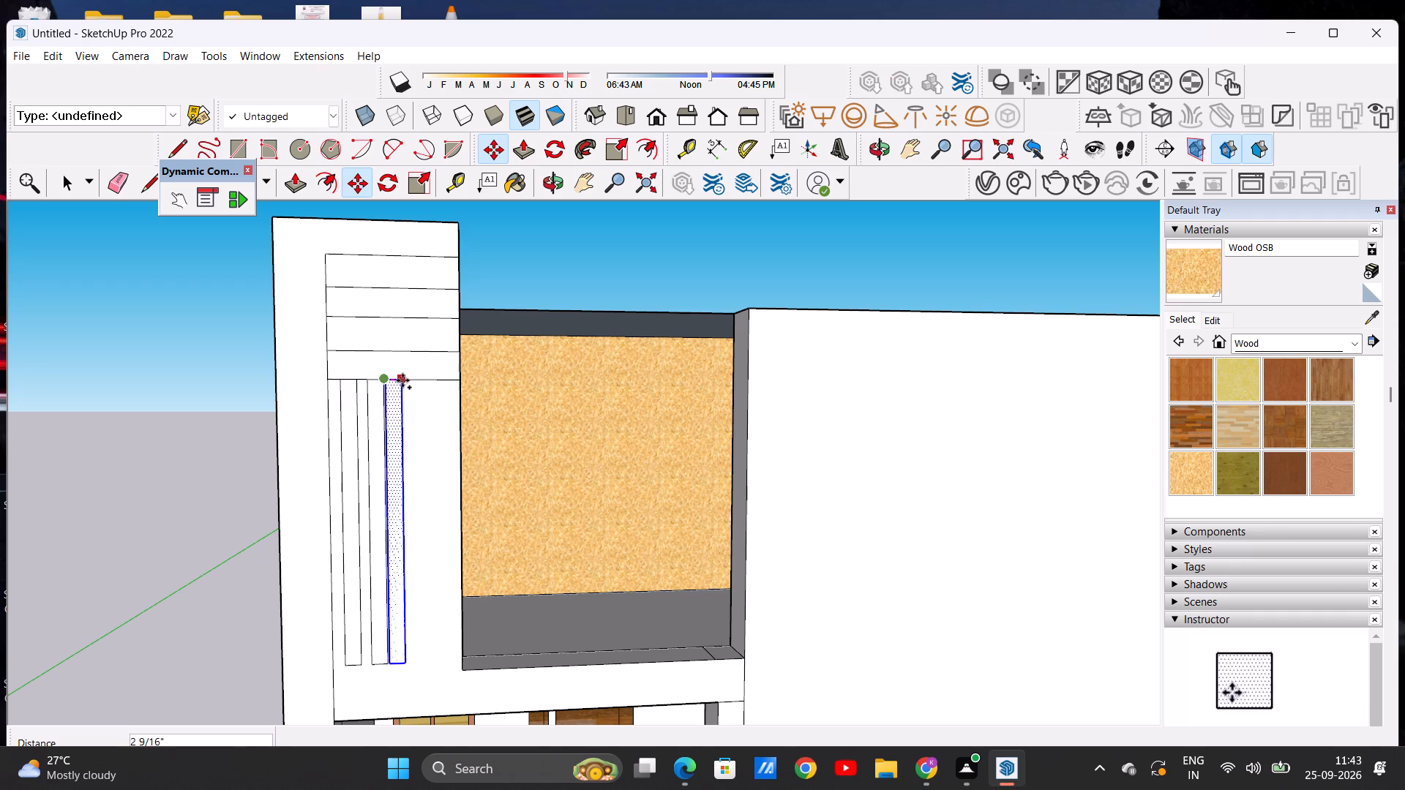
{"action": "left_click", "coordinate": [411, 380]}
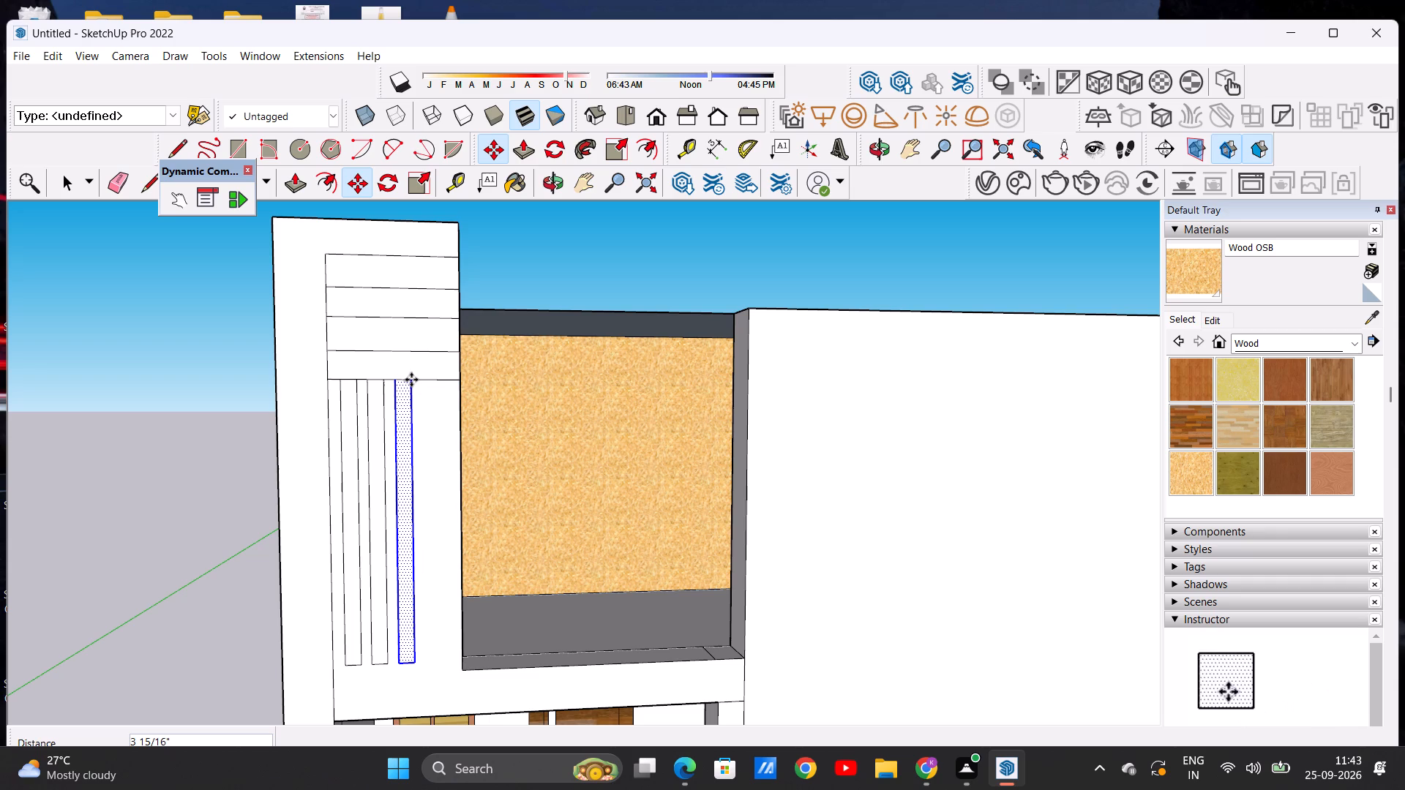
{"action": "left_click", "coordinate": [411, 380]}
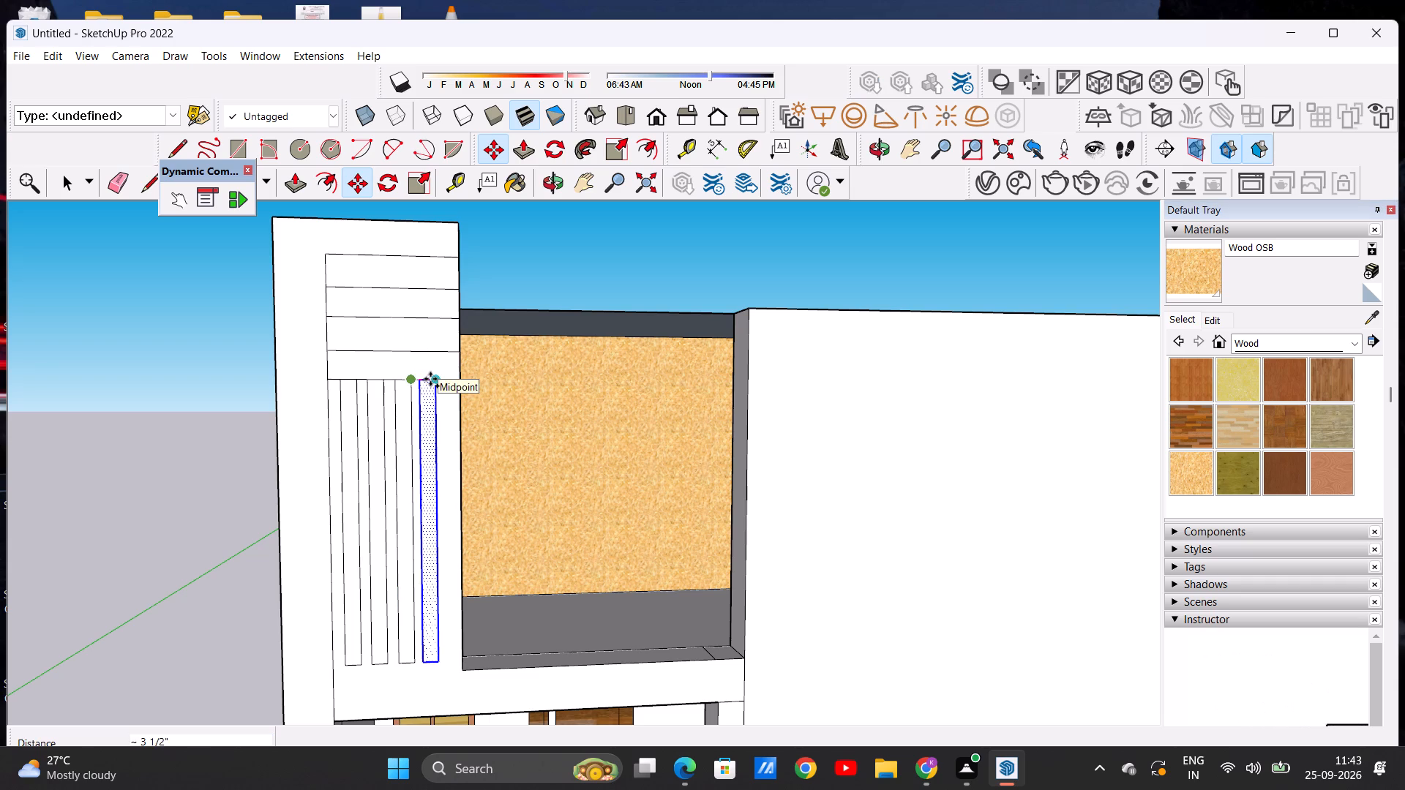
{"action": "left_click", "coordinate": [430, 379]}
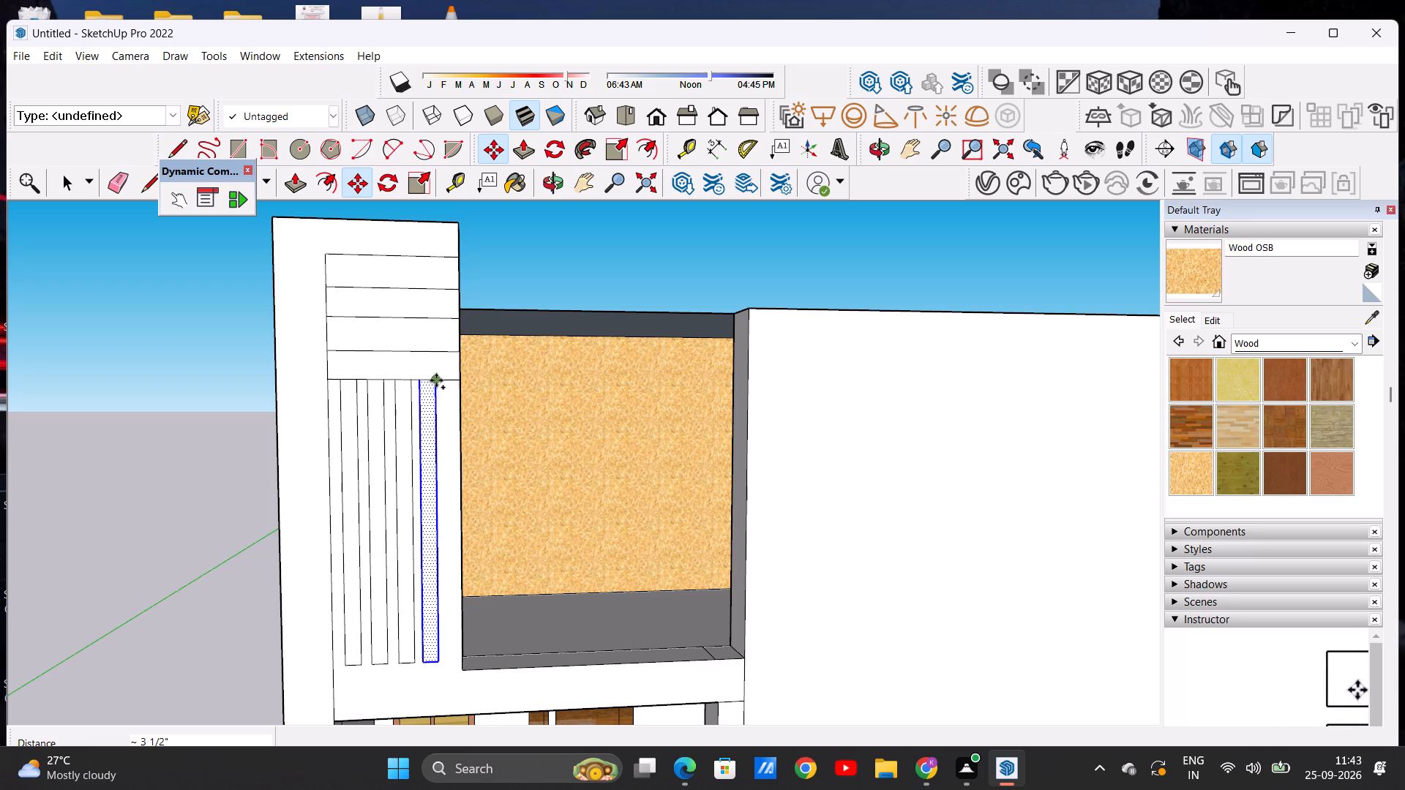
{"action": "left_click", "coordinate": [436, 380]}
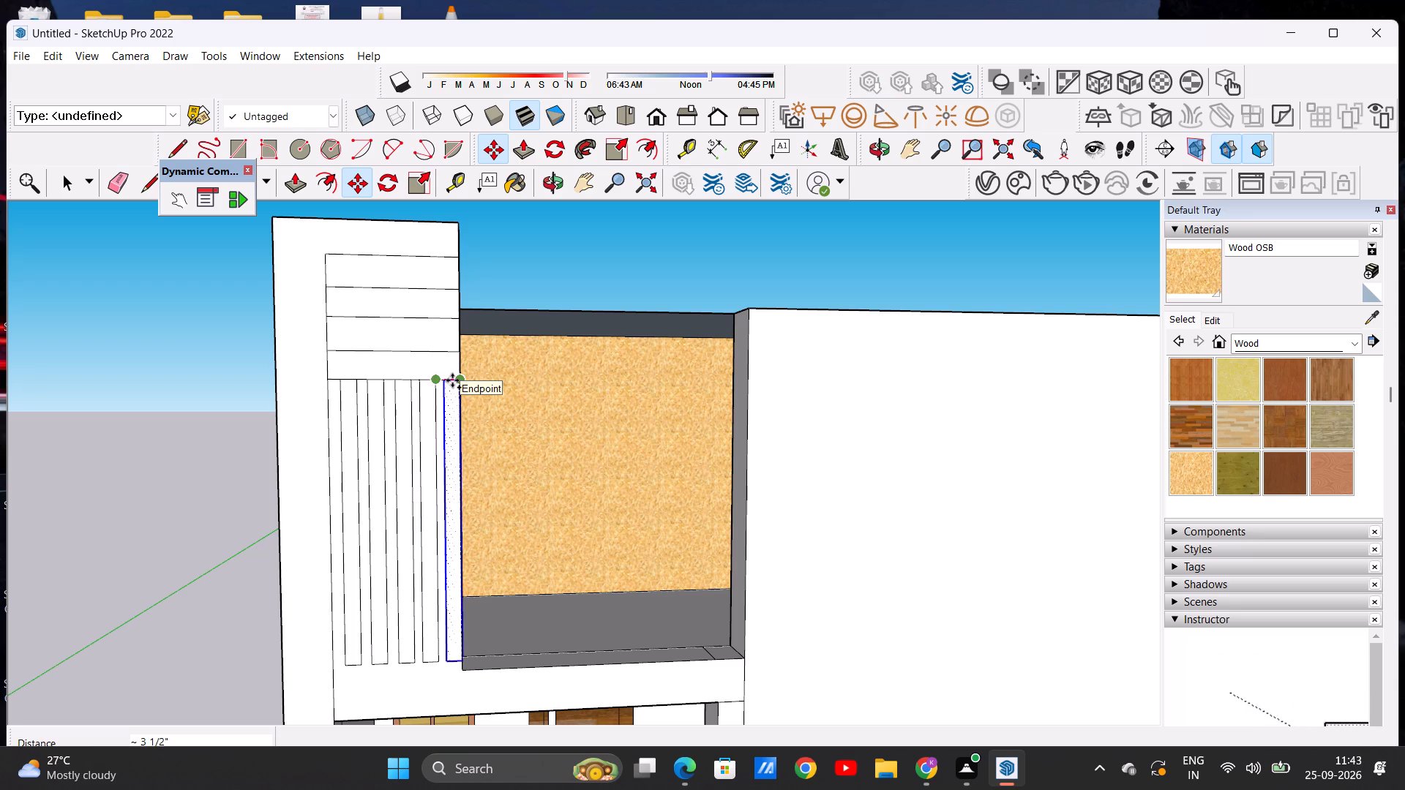
{"action": "left_click", "coordinate": [452, 380]}
{"action": "key", "text": "space"}
{"action": "left_click", "coordinate": [206, 456]}
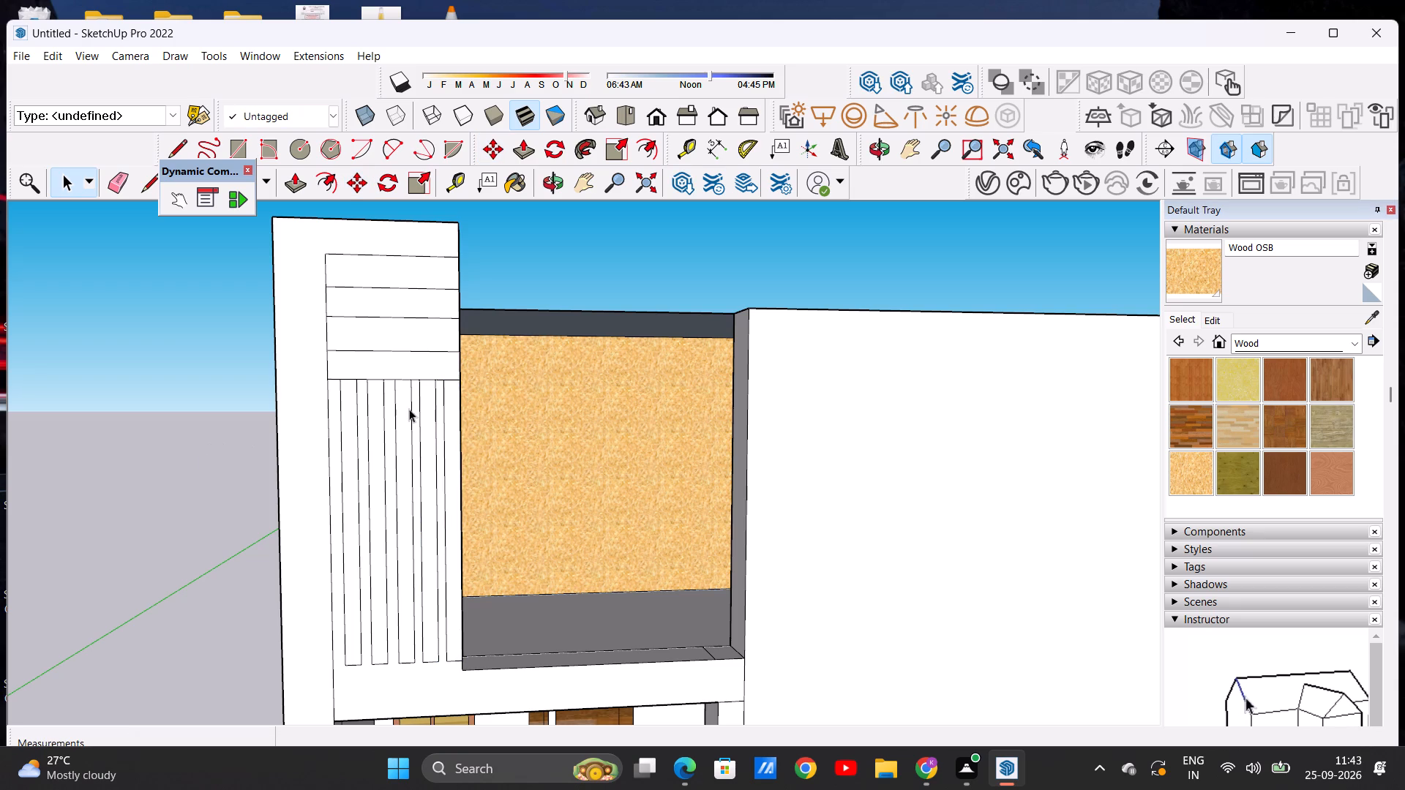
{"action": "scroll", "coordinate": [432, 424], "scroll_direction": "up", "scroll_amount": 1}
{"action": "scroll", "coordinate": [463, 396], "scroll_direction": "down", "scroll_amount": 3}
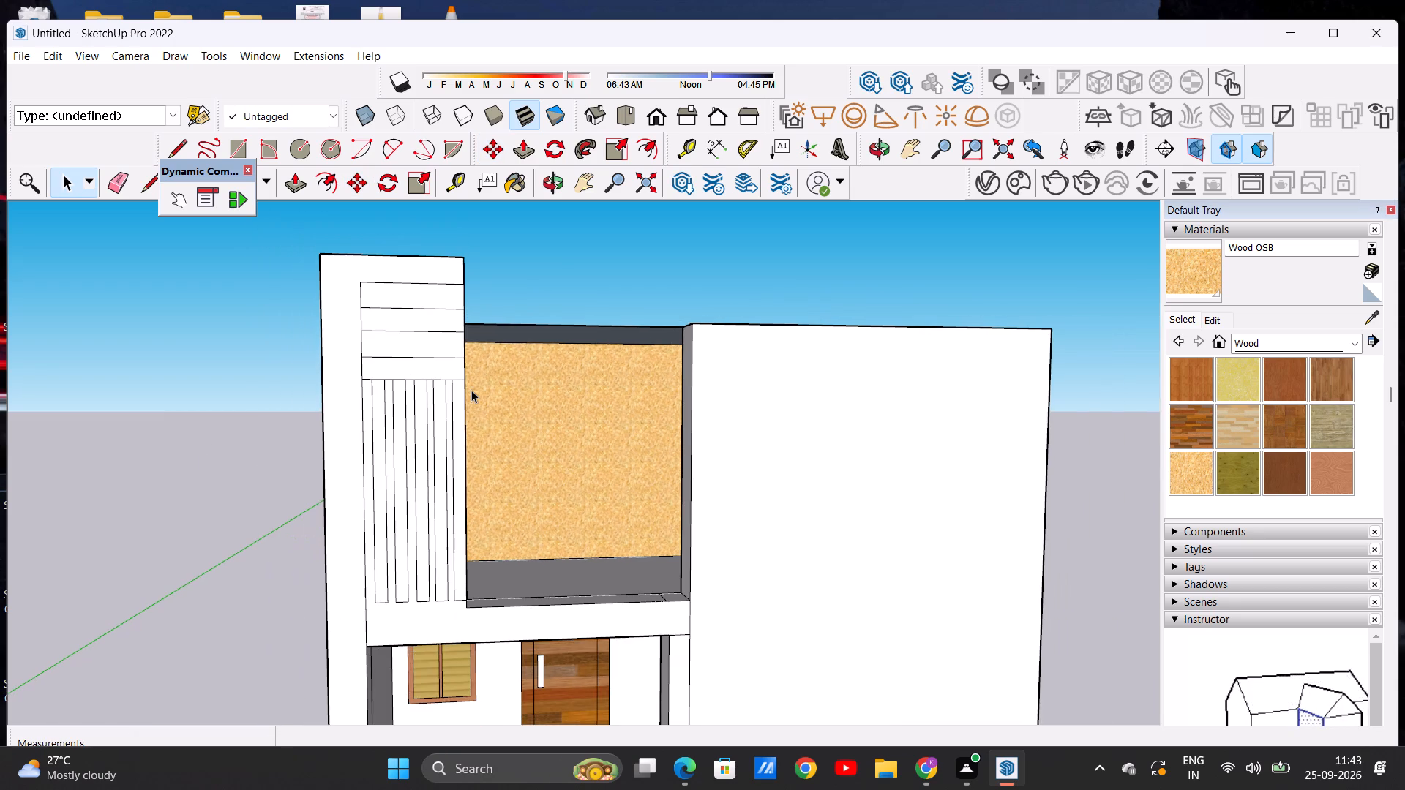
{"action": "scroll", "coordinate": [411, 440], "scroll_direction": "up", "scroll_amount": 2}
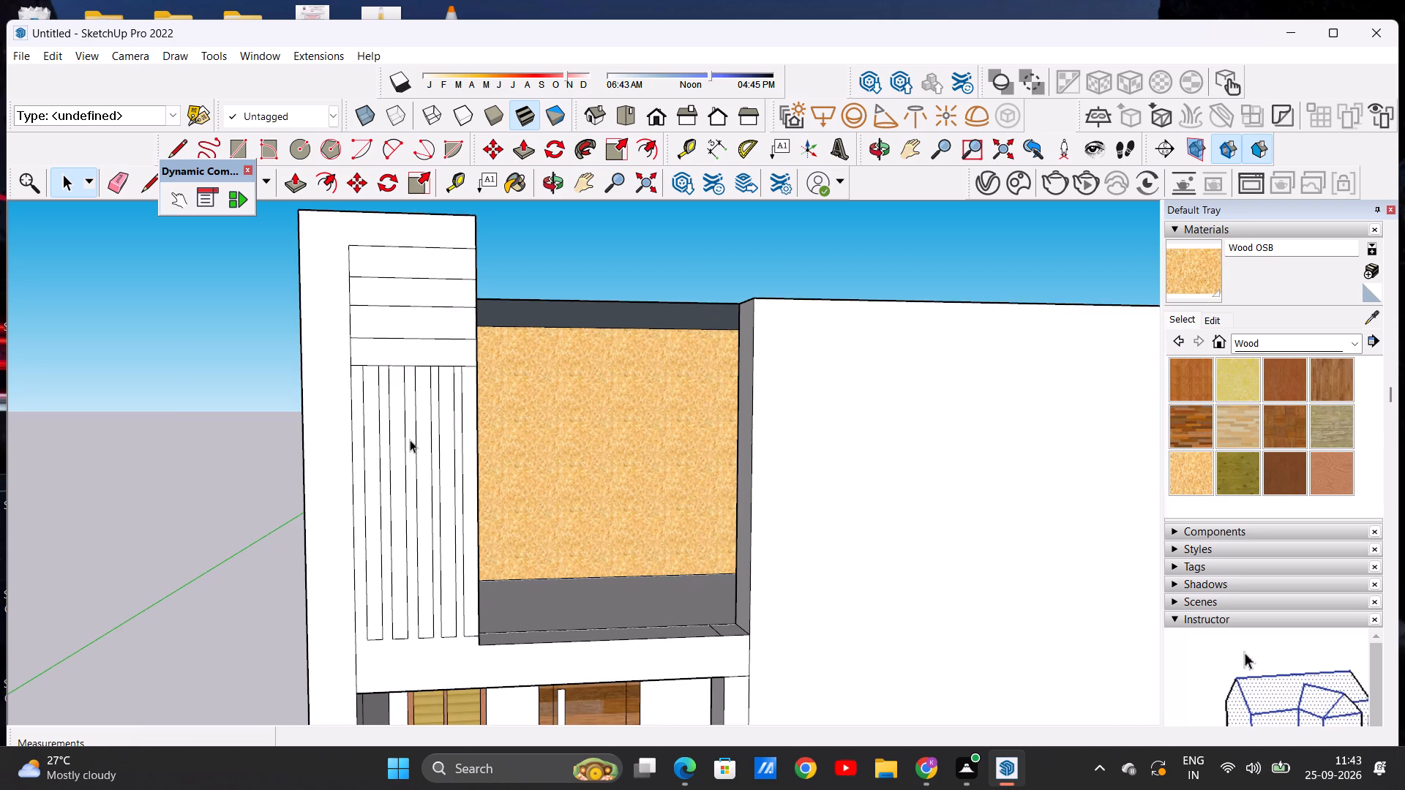
Push/Pull the five narrow vertical strips on the raised corner wall outward 2 3/4" each.
{"action": "scroll", "coordinate": [449, 369], "scroll_direction": "down", "scroll_amount": 1}
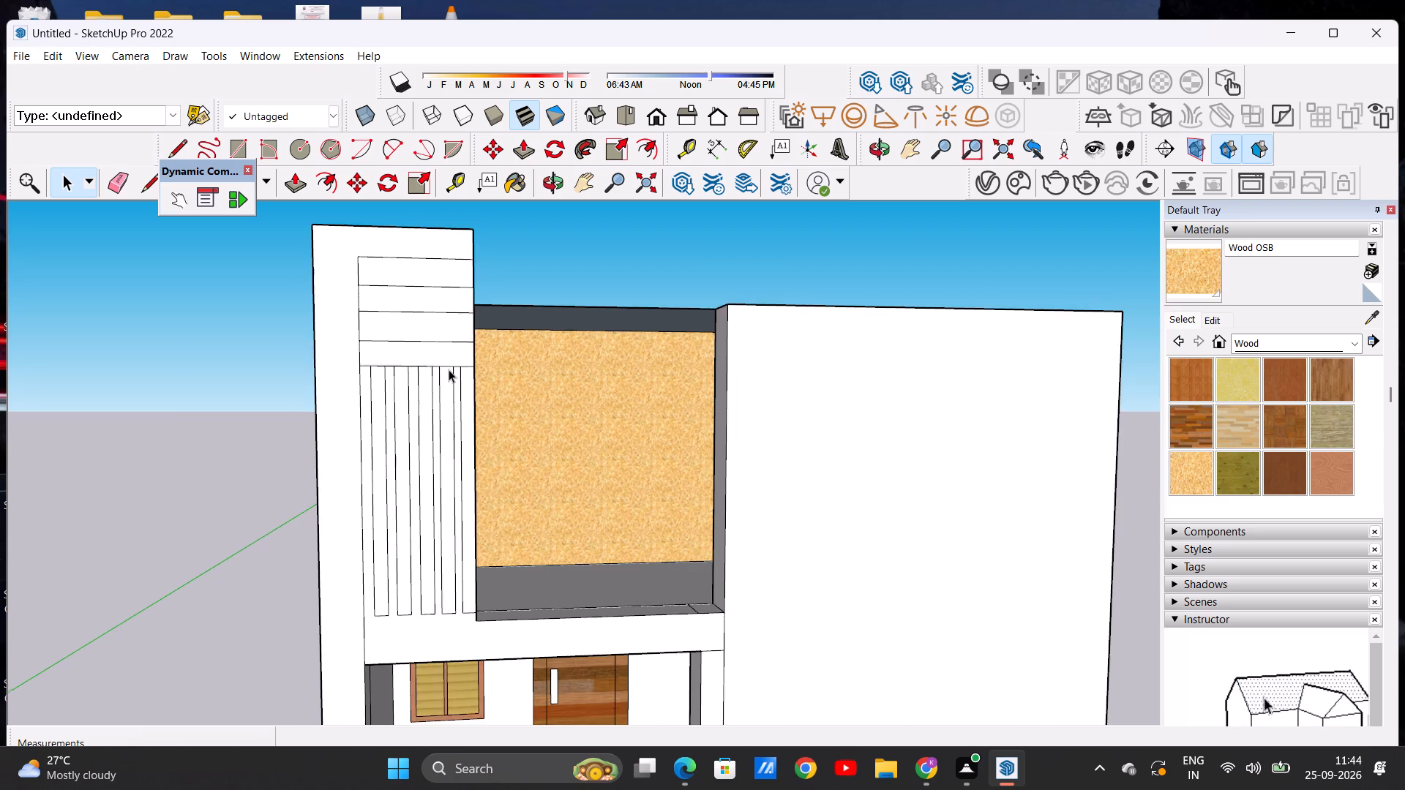
{"action": "scroll", "coordinate": [449, 369], "scroll_direction": "down", "scroll_amount": 1}
{"action": "middle_click_drag", "start_coordinate": [424, 414], "coordinate": [527, 475]}
{"action": "scroll", "coordinate": [426, 476], "scroll_direction": "up", "scroll_amount": 1}
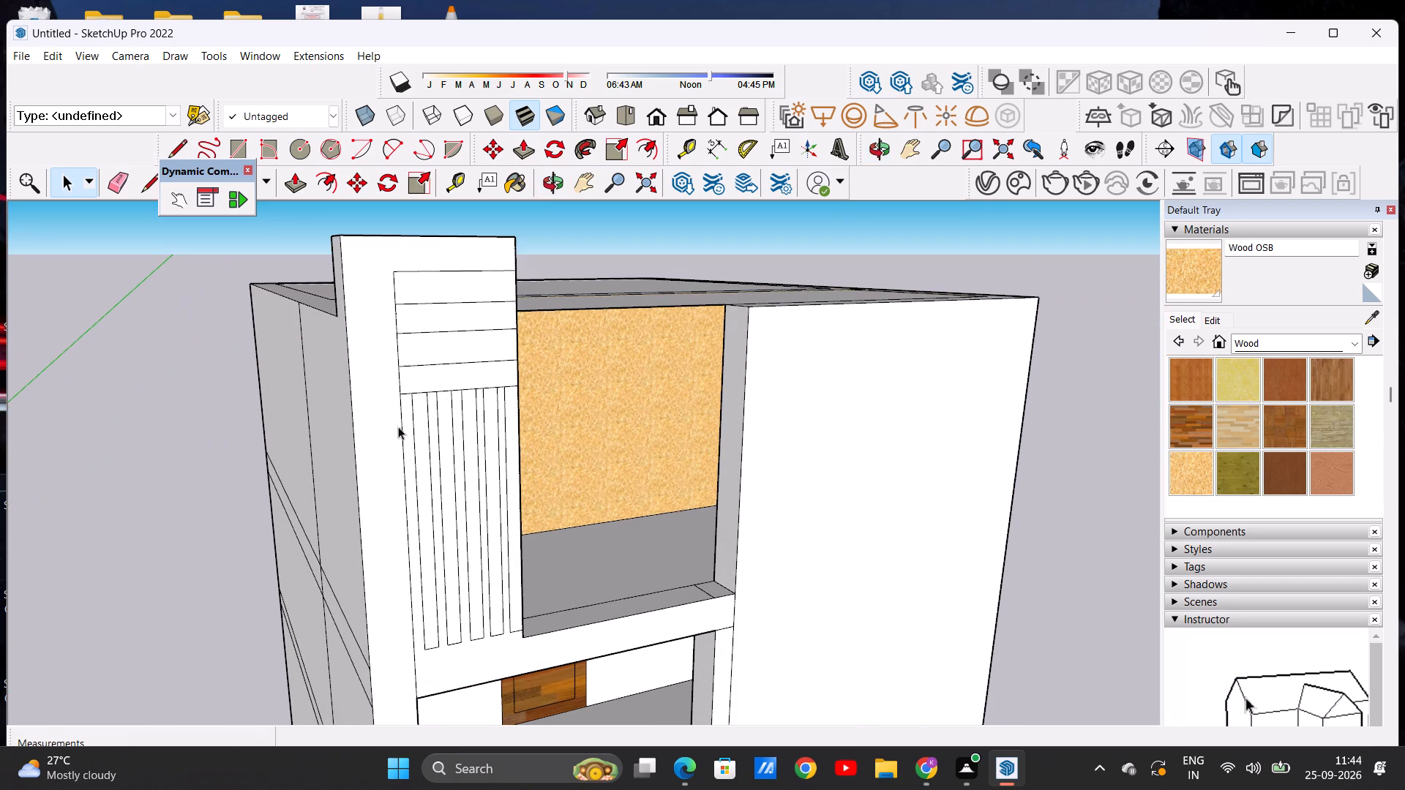
{"action": "left_click", "coordinate": [296, 191]}
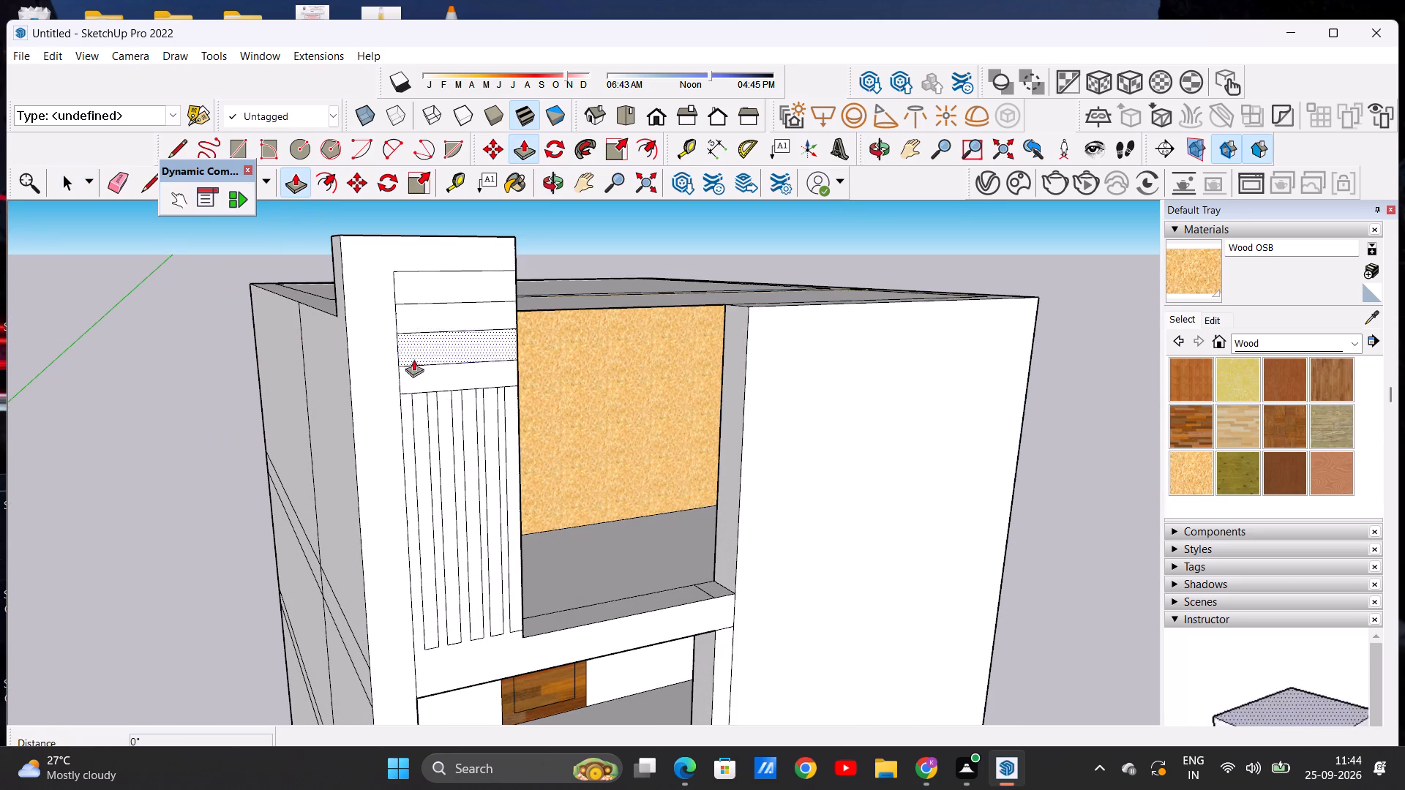
{"action": "scroll", "coordinate": [421, 454], "scroll_direction": "up", "scroll_amount": 6}
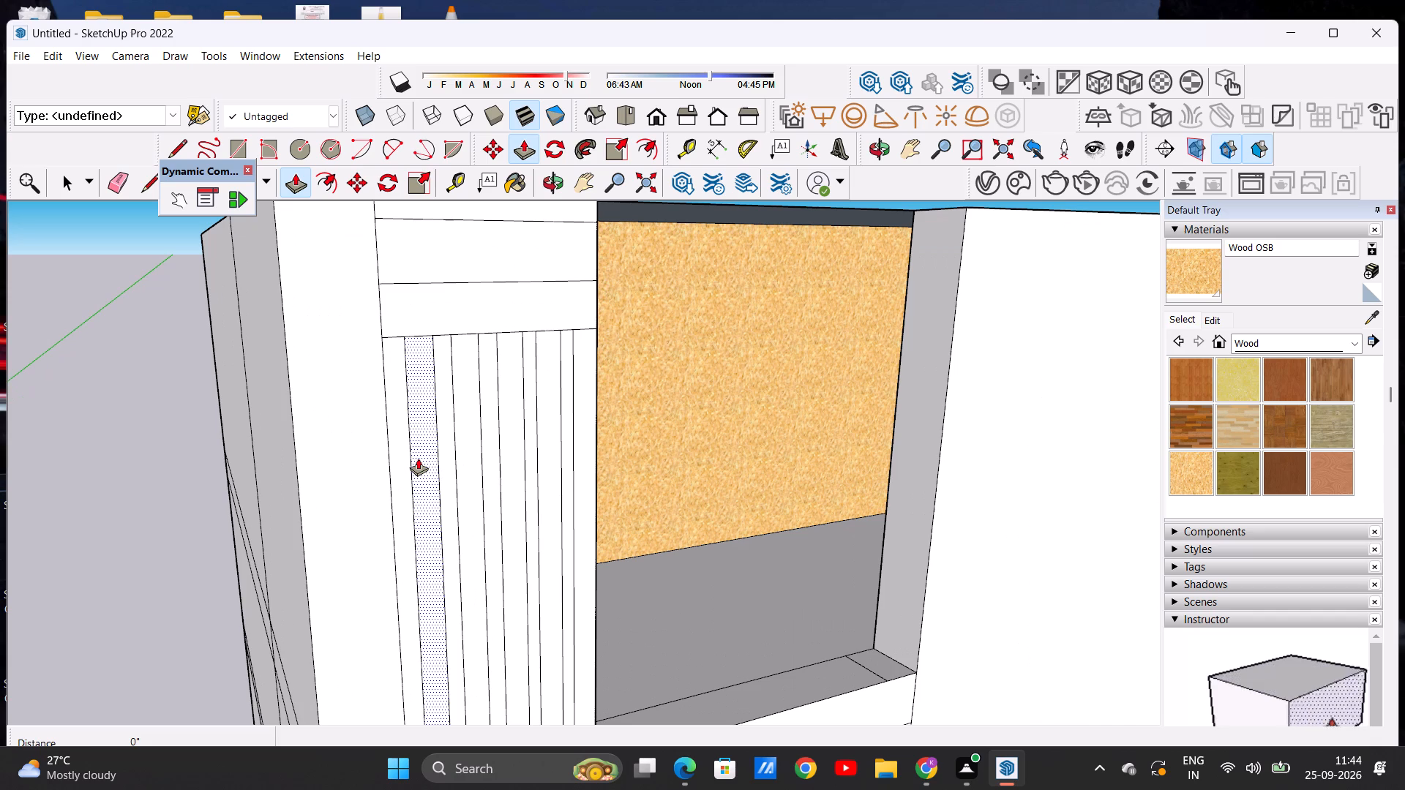
{"action": "left_click", "coordinate": [418, 458]}
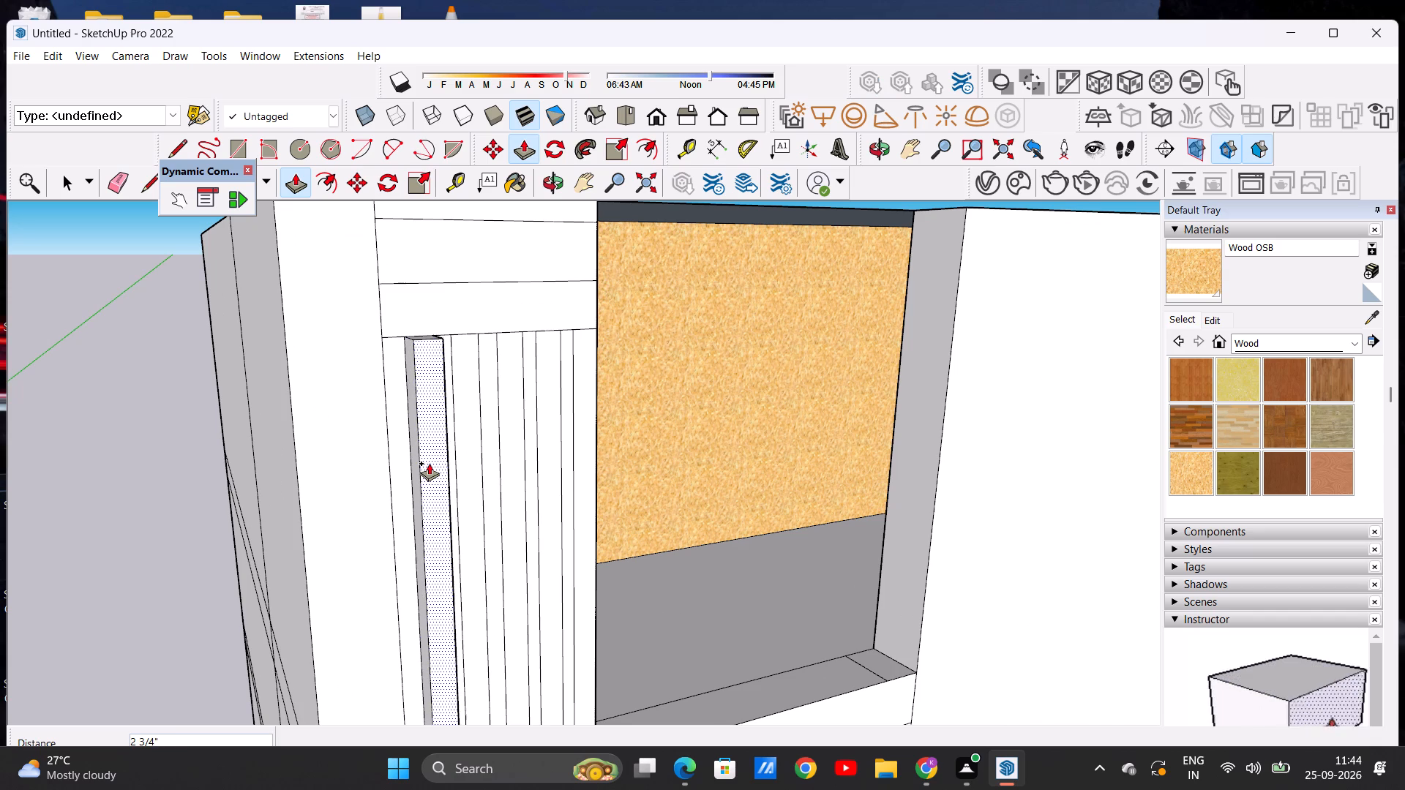
{"action": "left_click", "coordinate": [429, 463]}
{"action": "middle_click_drag", "start_coordinate": [517, 457], "coordinate": [428, 500]}
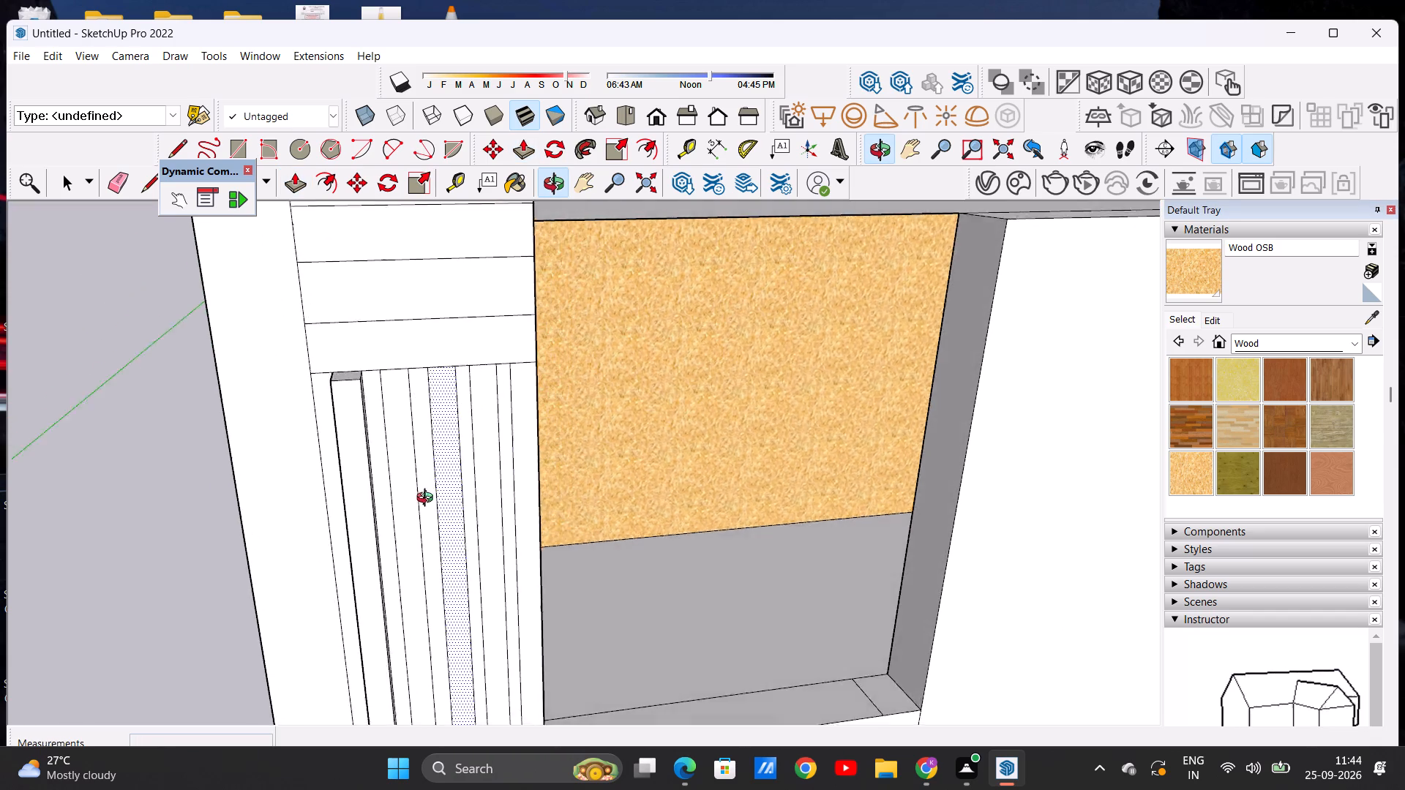
{"action": "middle_click_drag", "start_coordinate": [428, 500], "coordinate": [353, 503]}
{"action": "left_click", "coordinate": [360, 469]}
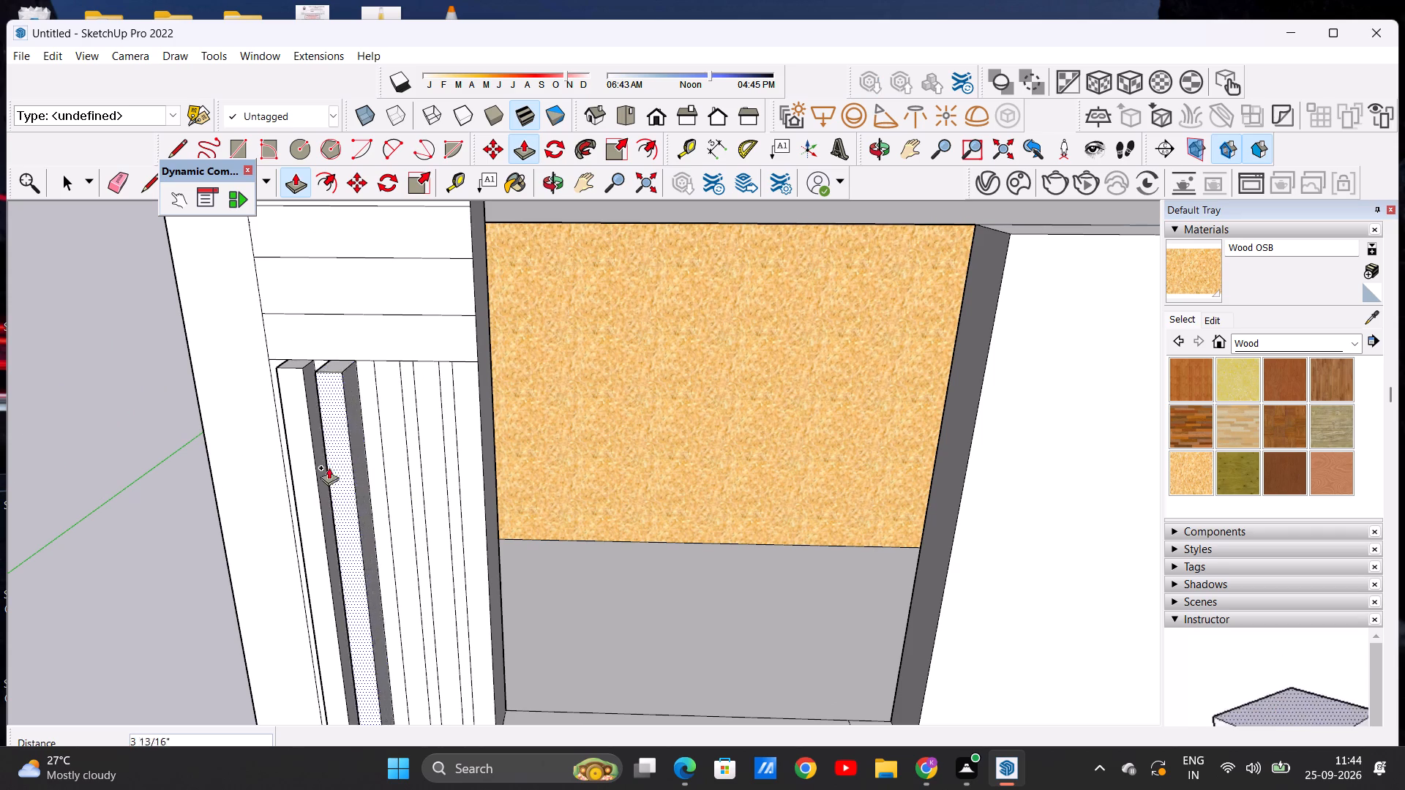
{"action": "left_click", "coordinate": [301, 373]}
{"action": "left_click", "coordinate": [381, 369]}
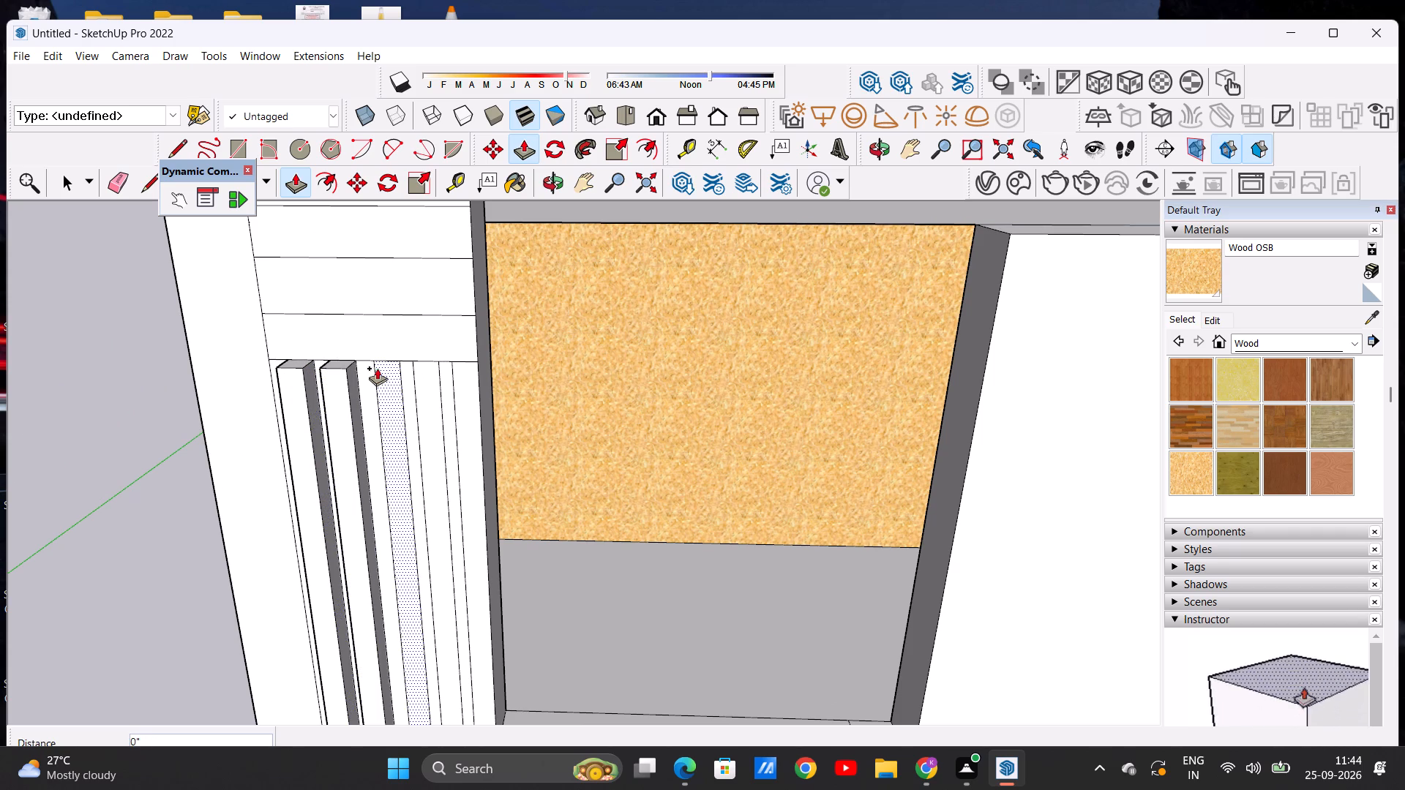
{"action": "left_click", "coordinate": [345, 364]}
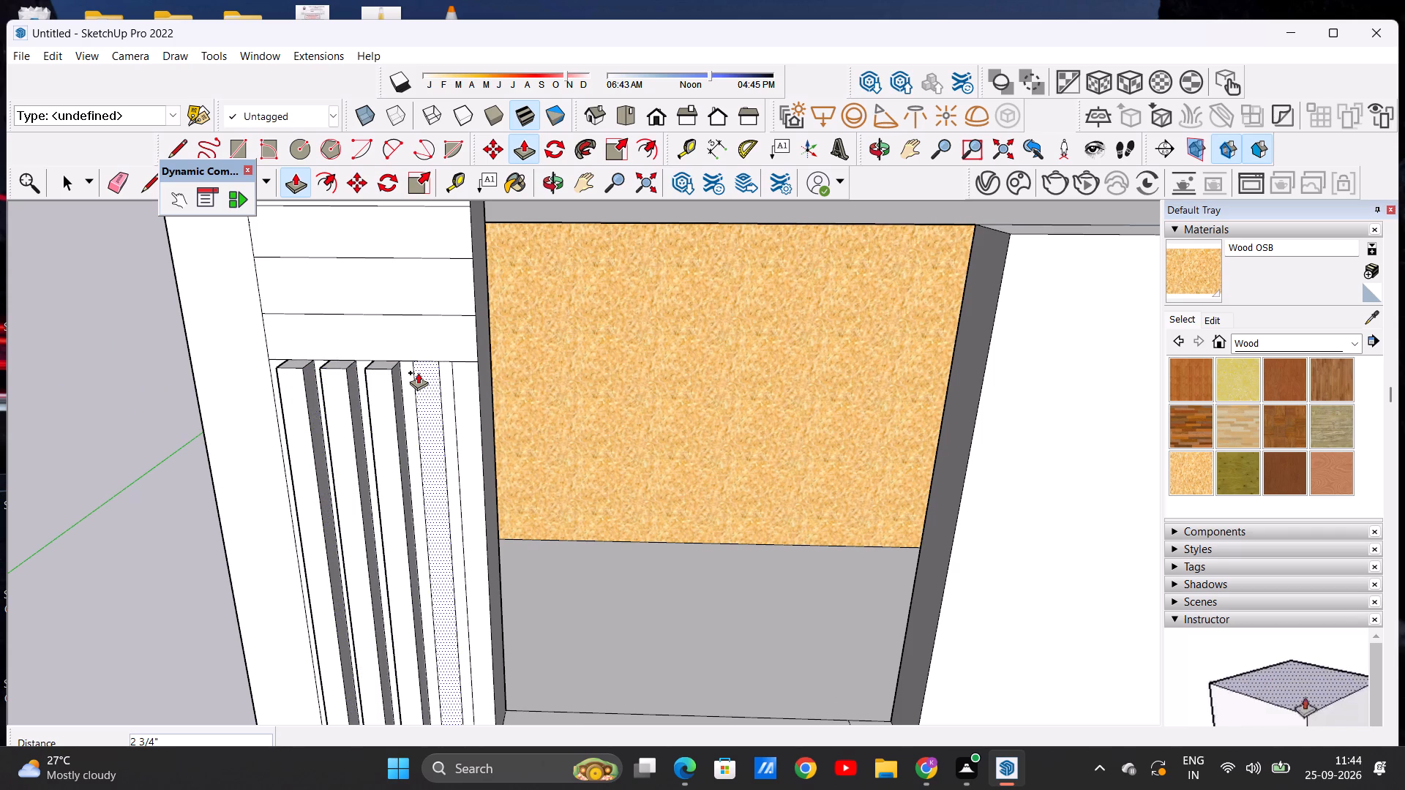
{"action": "left_click", "coordinate": [420, 373]}
{"action": "left_click", "coordinate": [388, 368]}
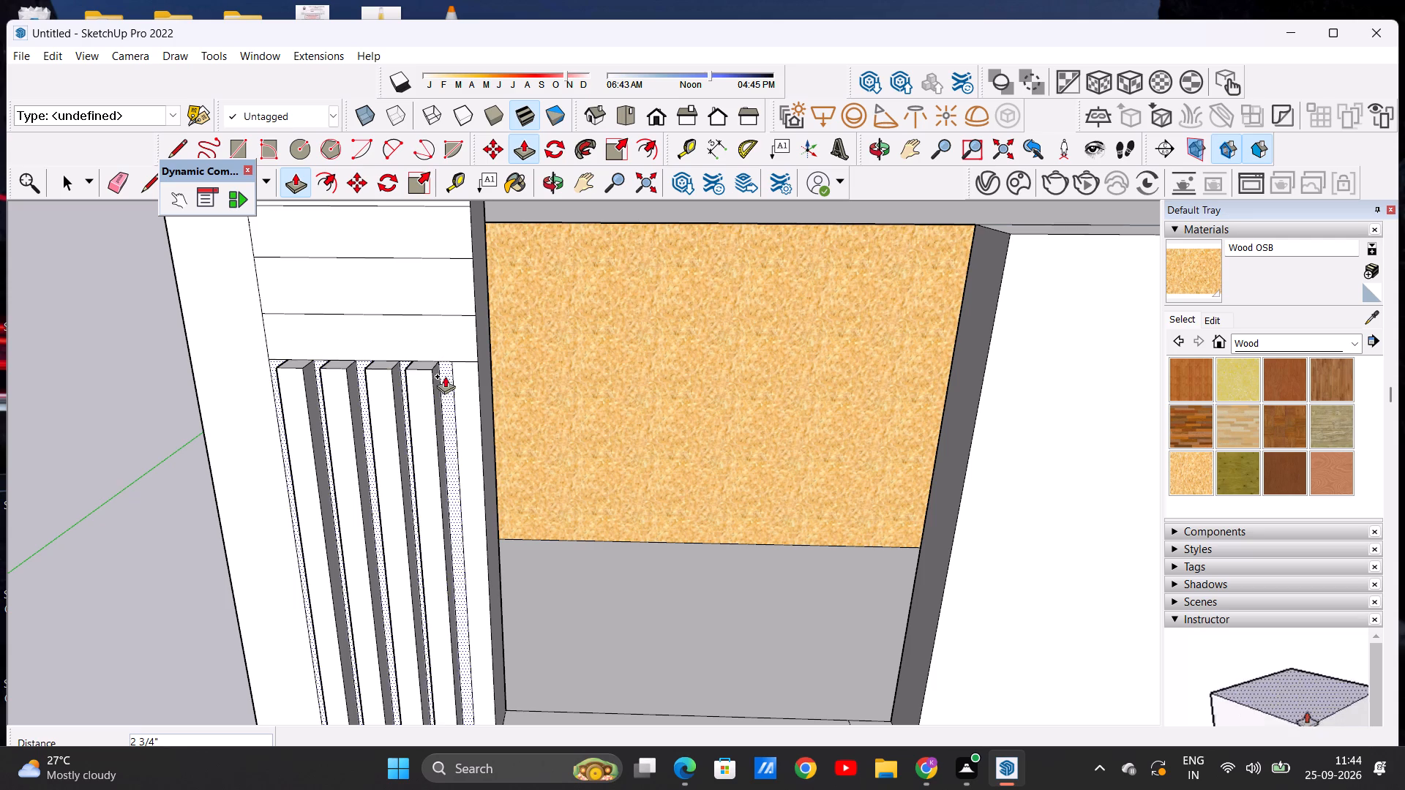
{"action": "left_click", "coordinate": [465, 364]}
{"action": "left_click", "coordinate": [433, 368]}
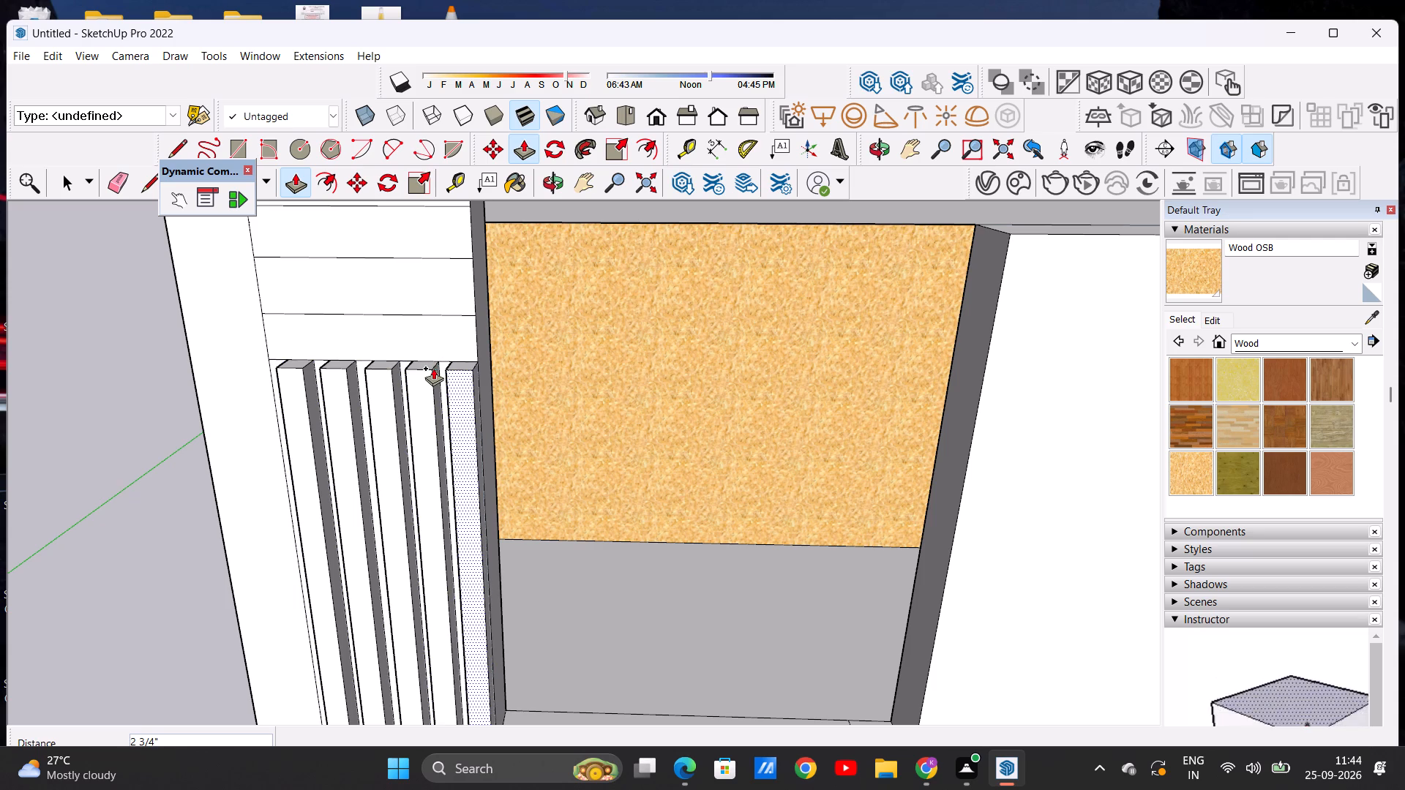
{"action": "key", "text": "space"}
Push/Pull the four horizontal bands above the vertical strips on the raised corner wall outward 2 3/4" each.
{"action": "scroll", "coordinate": [566, 298], "scroll_direction": "down", "scroll_amount": 8}
{"action": "middle_click_drag", "start_coordinate": [521, 437], "coordinate": [533, 399]}
{"action": "scroll", "coordinate": [525, 407], "scroll_direction": "down", "scroll_amount": 4}
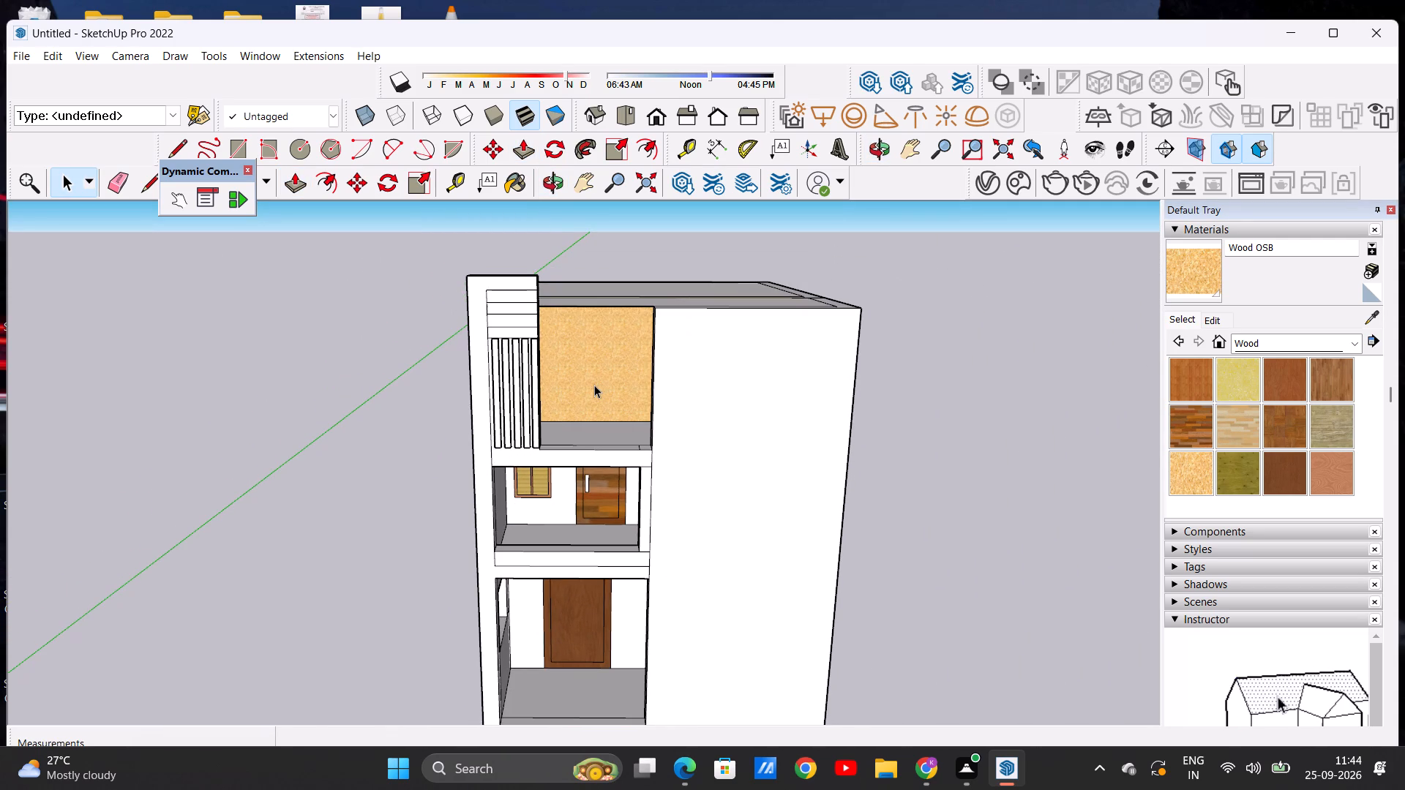
{"action": "middle_click_drag", "start_coordinate": [498, 327], "coordinate": [588, 396]}
{"action": "middle_click", "coordinate": [646, 388]}
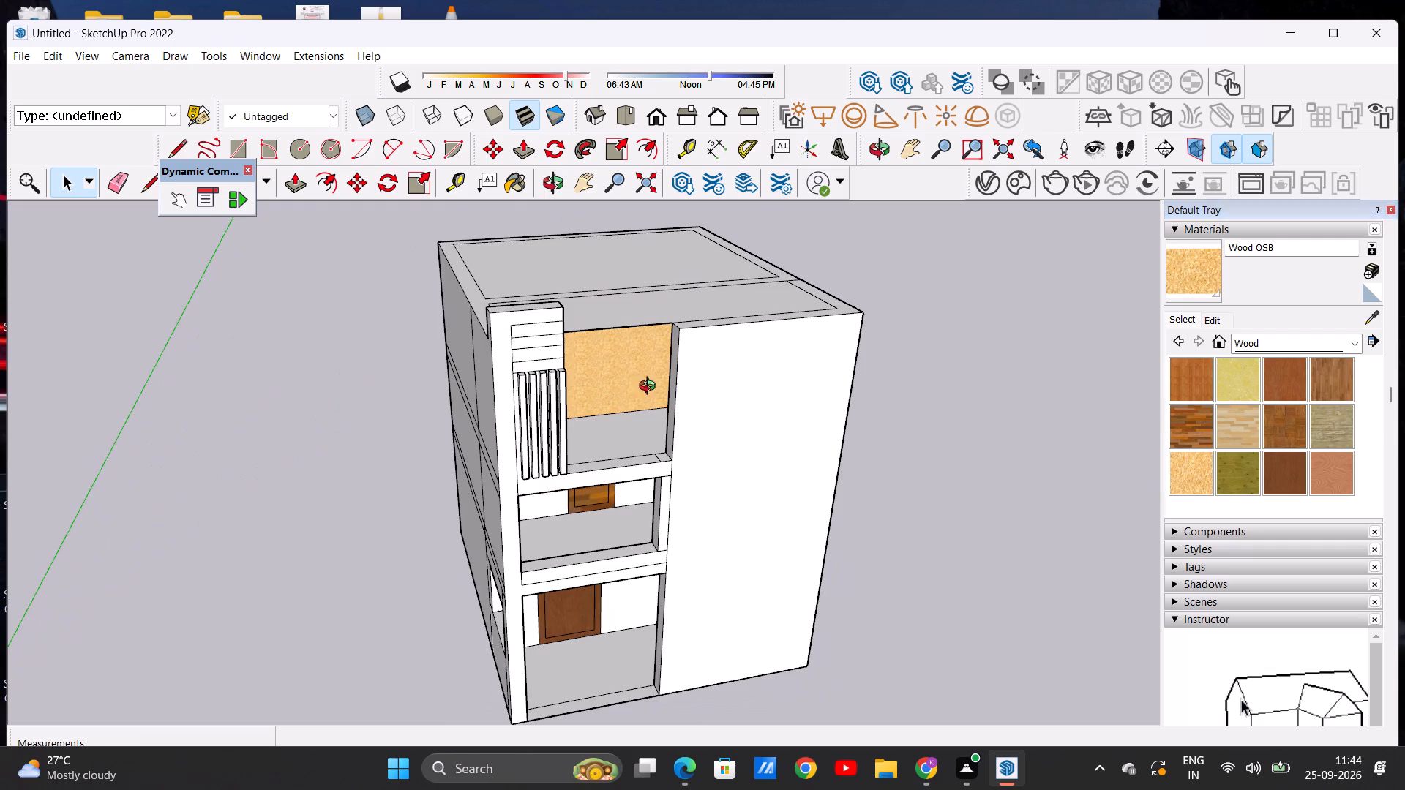
{"action": "scroll", "coordinate": [539, 324], "scroll_direction": "up", "scroll_amount": 6}
{"action": "left_click", "coordinate": [296, 175]}
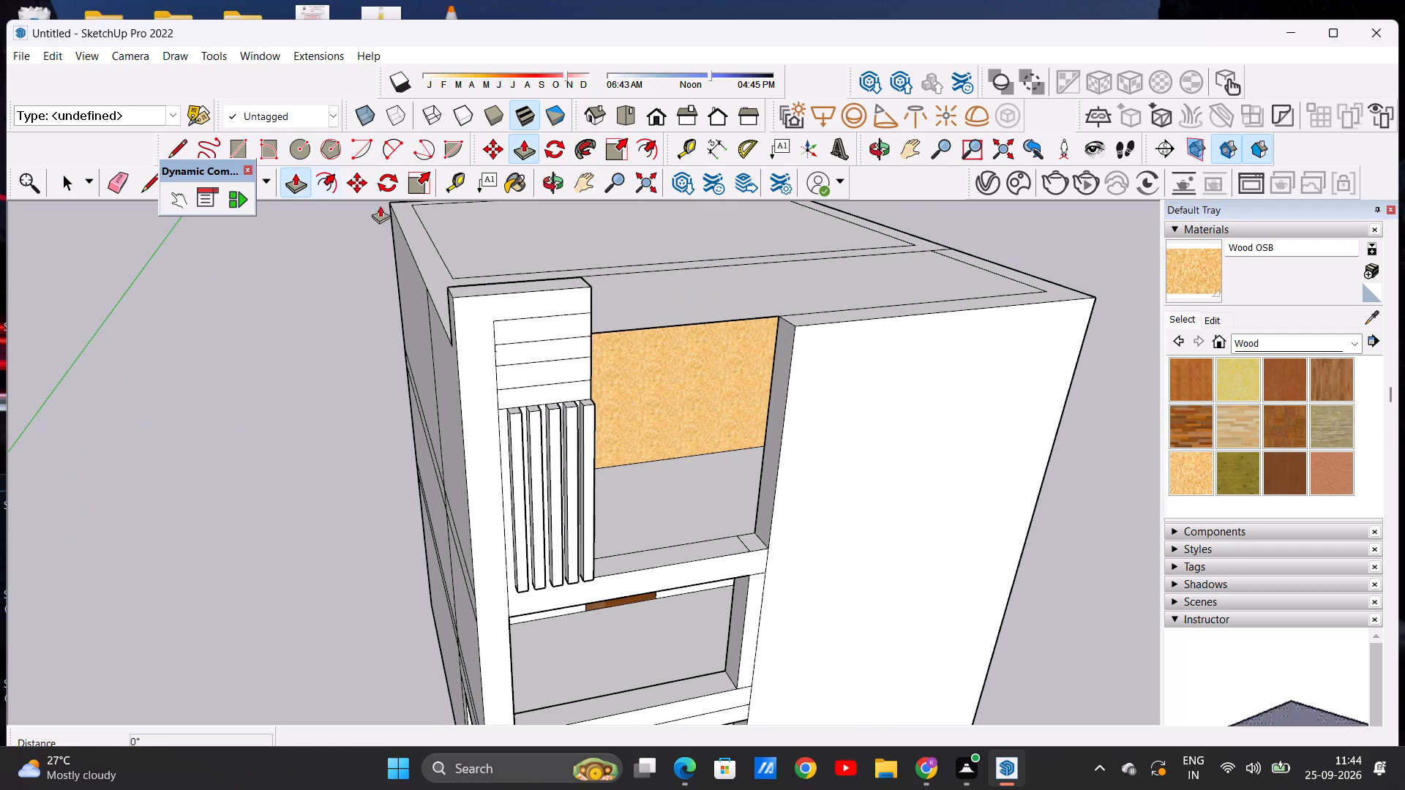
{"action": "scroll", "coordinate": [539, 304], "scroll_direction": "up", "scroll_amount": 6}
{"action": "left_click", "coordinate": [482, 337]}
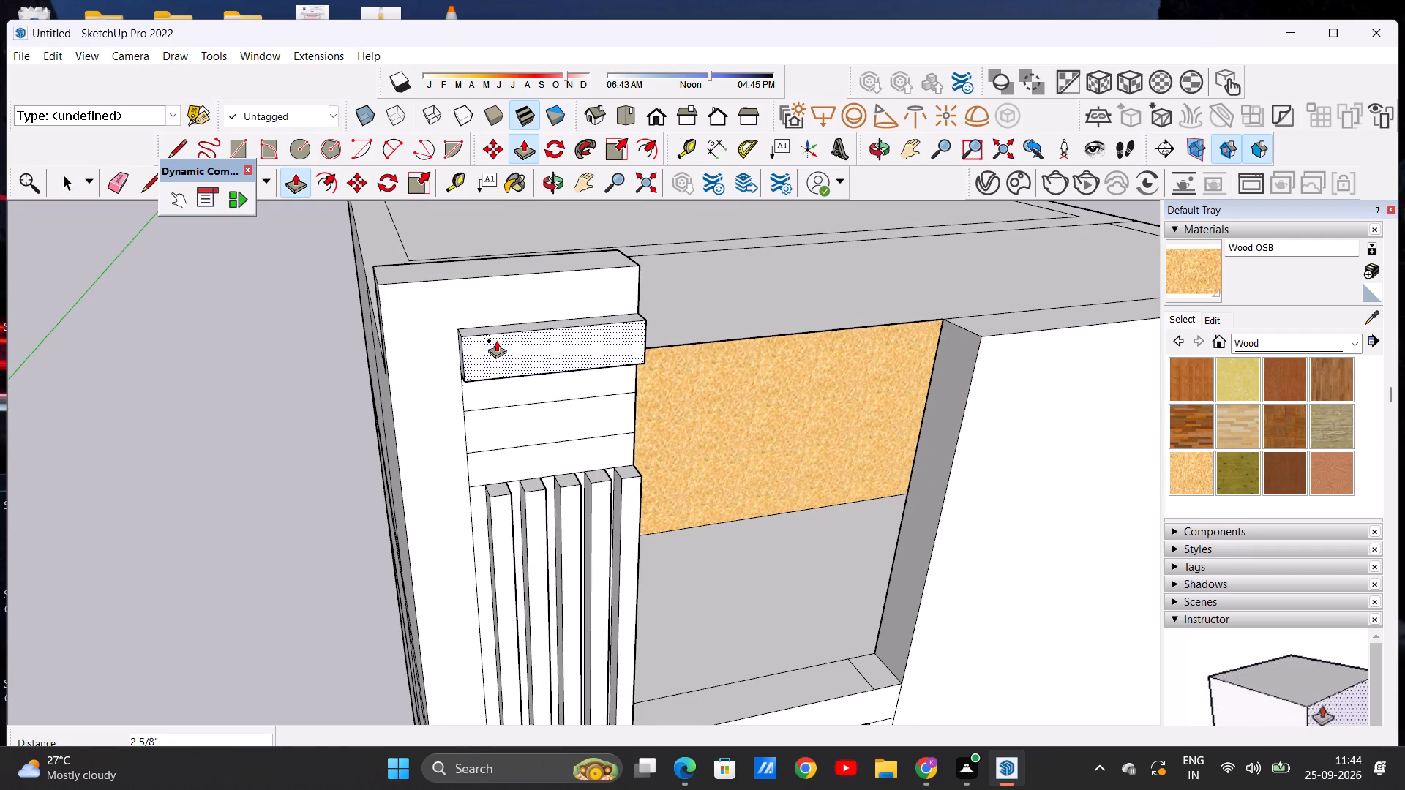
{"action": "left_click", "coordinate": [496, 341]}
{"action": "middle_click_drag", "start_coordinate": [460, 388], "coordinate": [602, 413]}
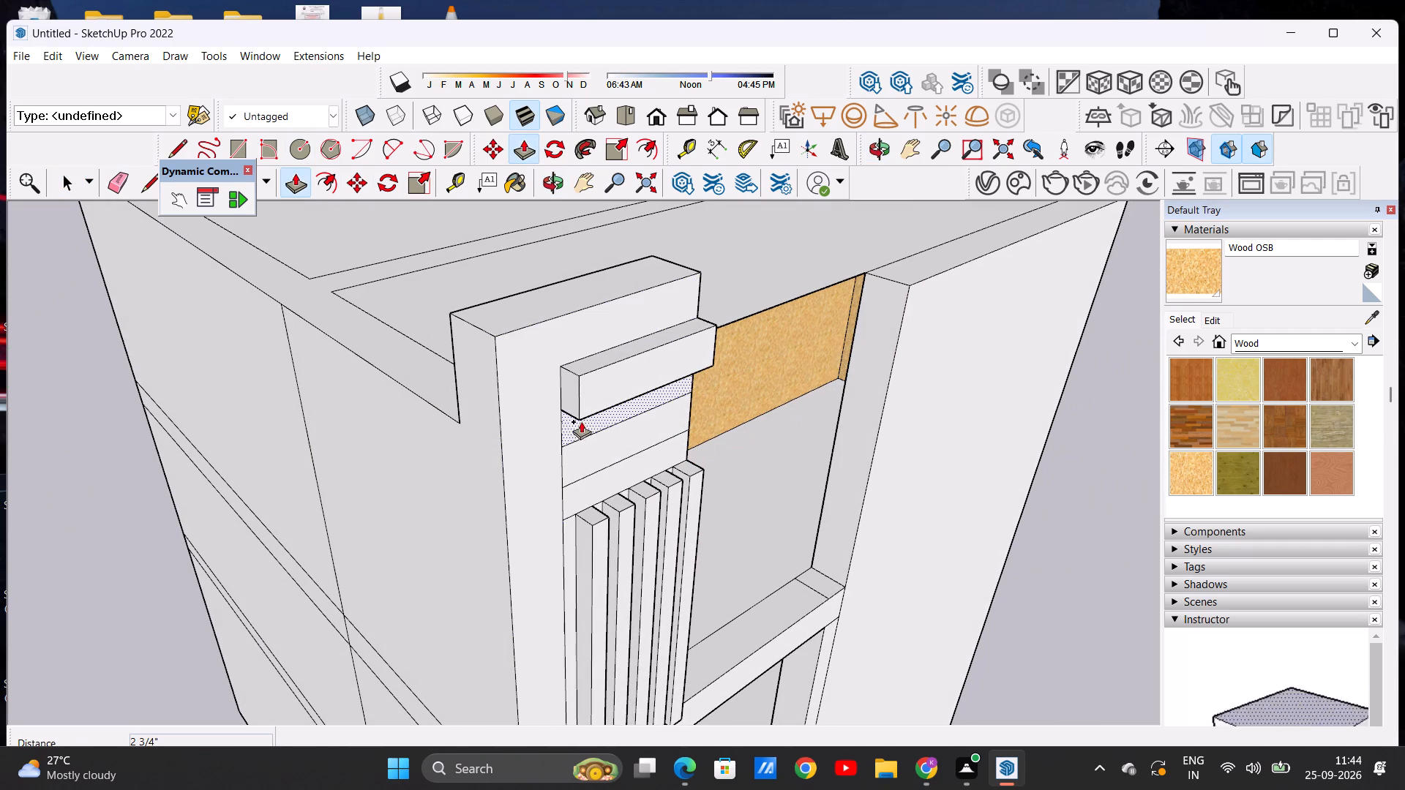
{"action": "left_click", "coordinate": [572, 425]}
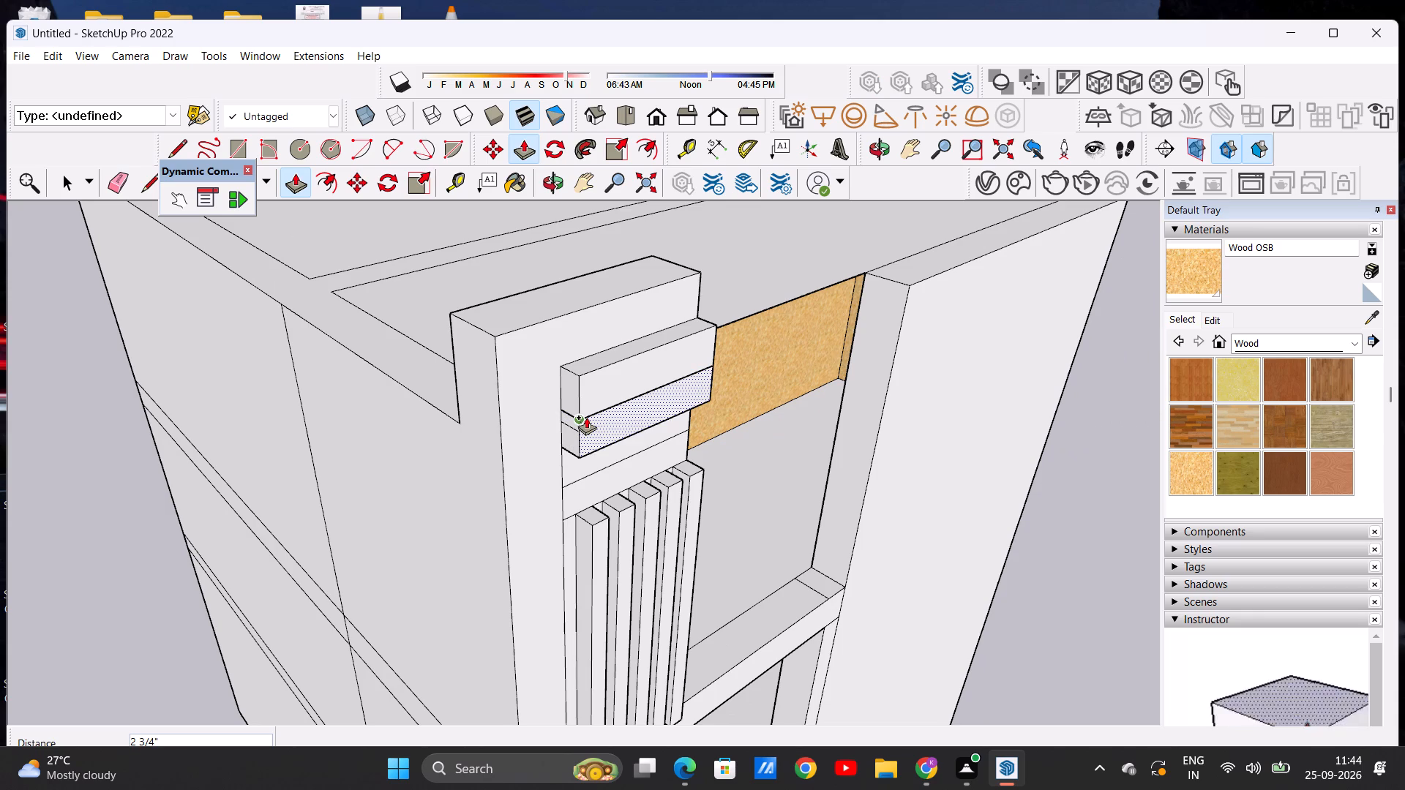
{"action": "left_click", "coordinate": [585, 417]}
{"action": "left_click", "coordinate": [570, 464]}
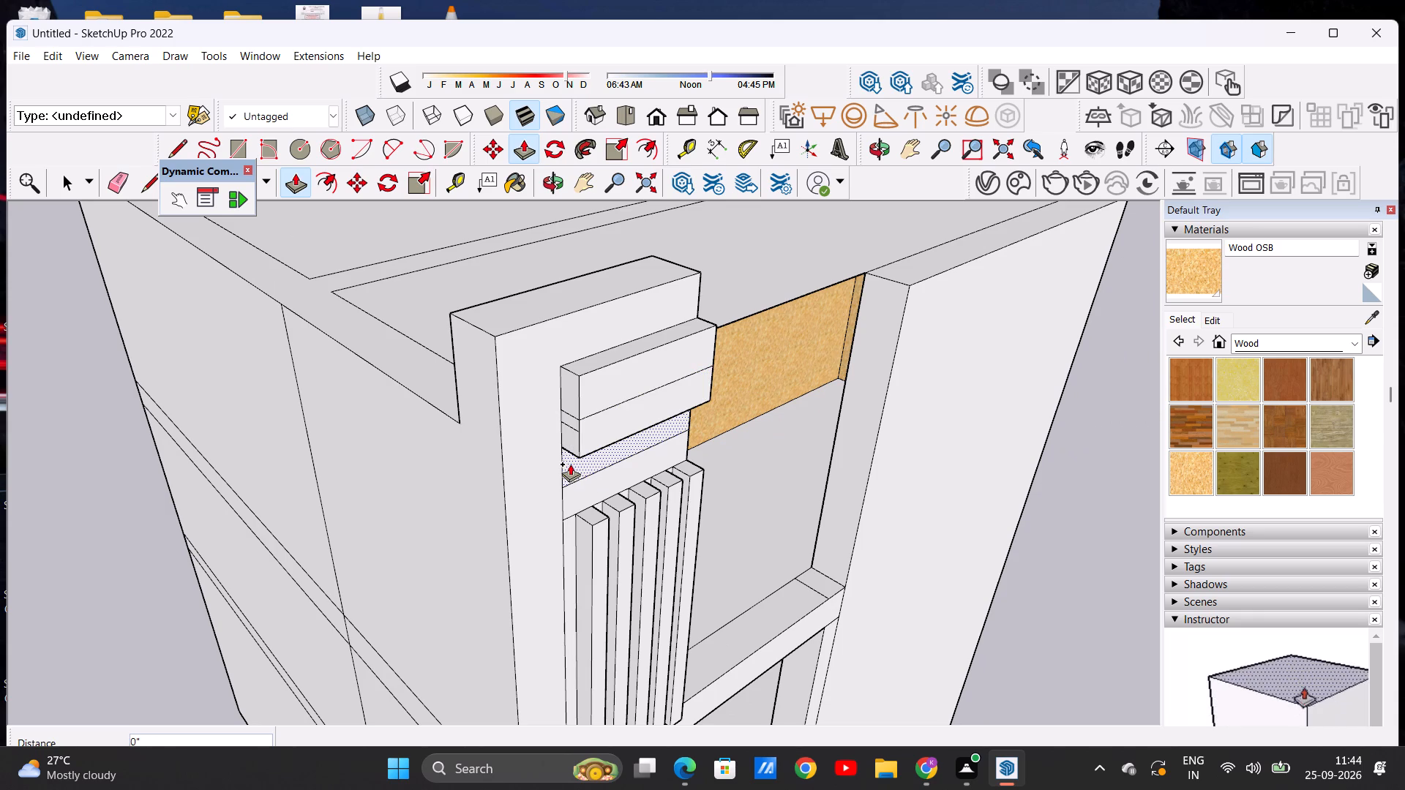
{"action": "left_click", "coordinate": [588, 454]}
{"action": "left_click", "coordinate": [574, 497]}
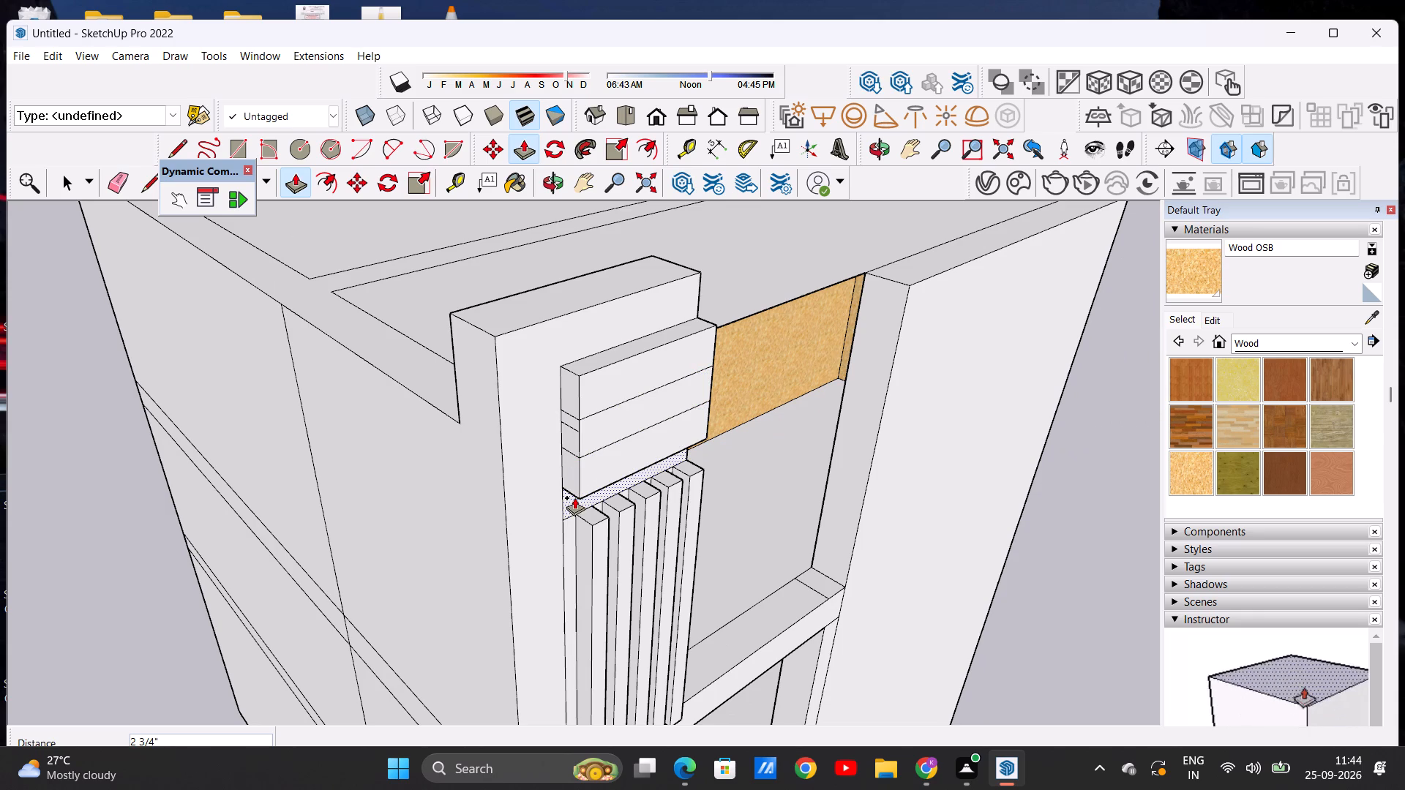
{"action": "left_click", "coordinate": [582, 489]}
{"action": "key", "text": "space"}
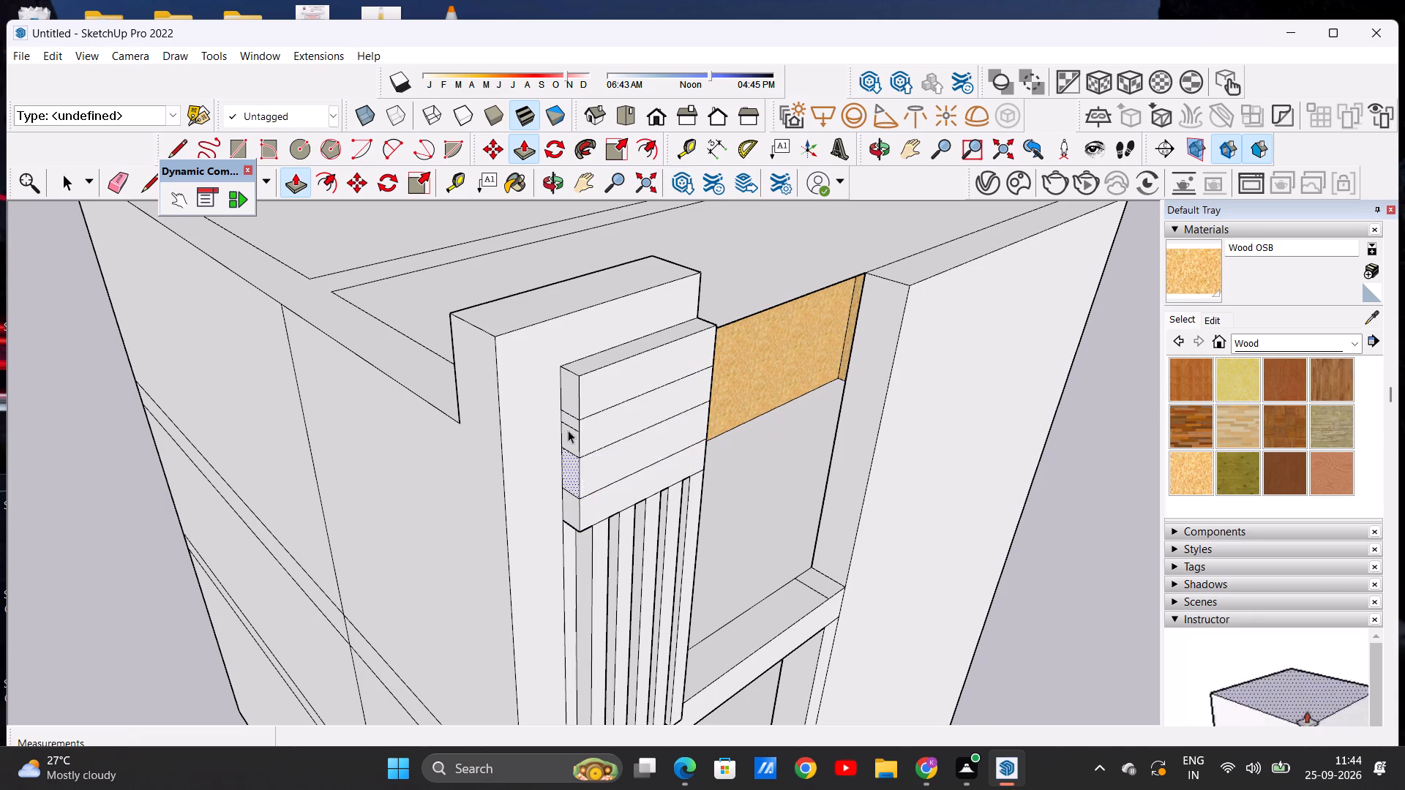
Erase the short stray edge across the top-floor opening's sill, near the corner with the large blank wall.
{"action": "scroll", "coordinate": [577, 397], "scroll_direction": "down", "scroll_amount": 8}
{"action": "middle_click_drag", "start_coordinate": [619, 454], "coordinate": [463, 414]}
{"action": "scroll", "coordinate": [471, 413], "scroll_direction": "down", "scroll_amount": 7}
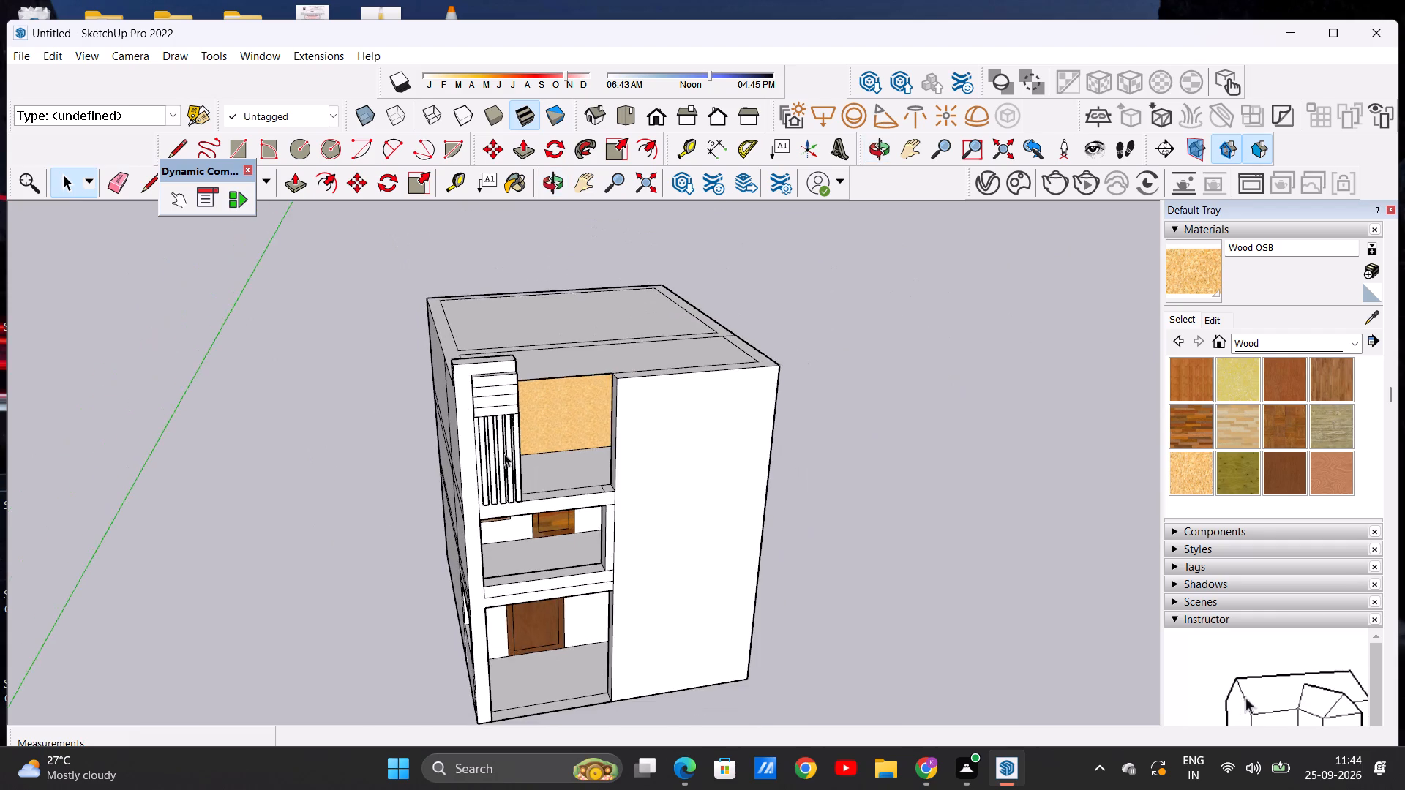
{"action": "middle_click_drag", "start_coordinate": [514, 459], "coordinate": [455, 410]}
{"action": "scroll", "coordinate": [544, 431], "scroll_direction": "up", "scroll_amount": 3}
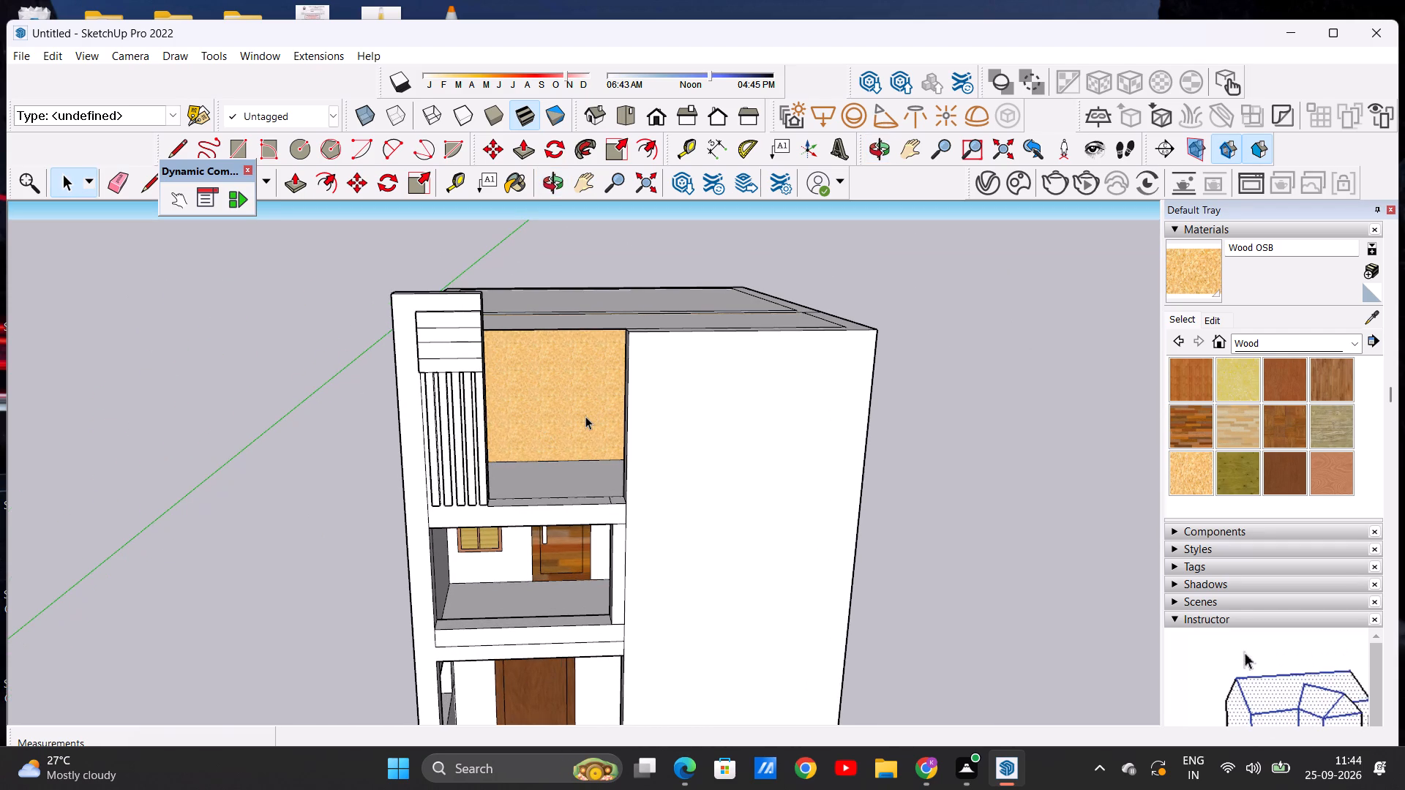
{"action": "scroll", "coordinate": [611, 462], "scroll_direction": "up", "scroll_amount": 2}
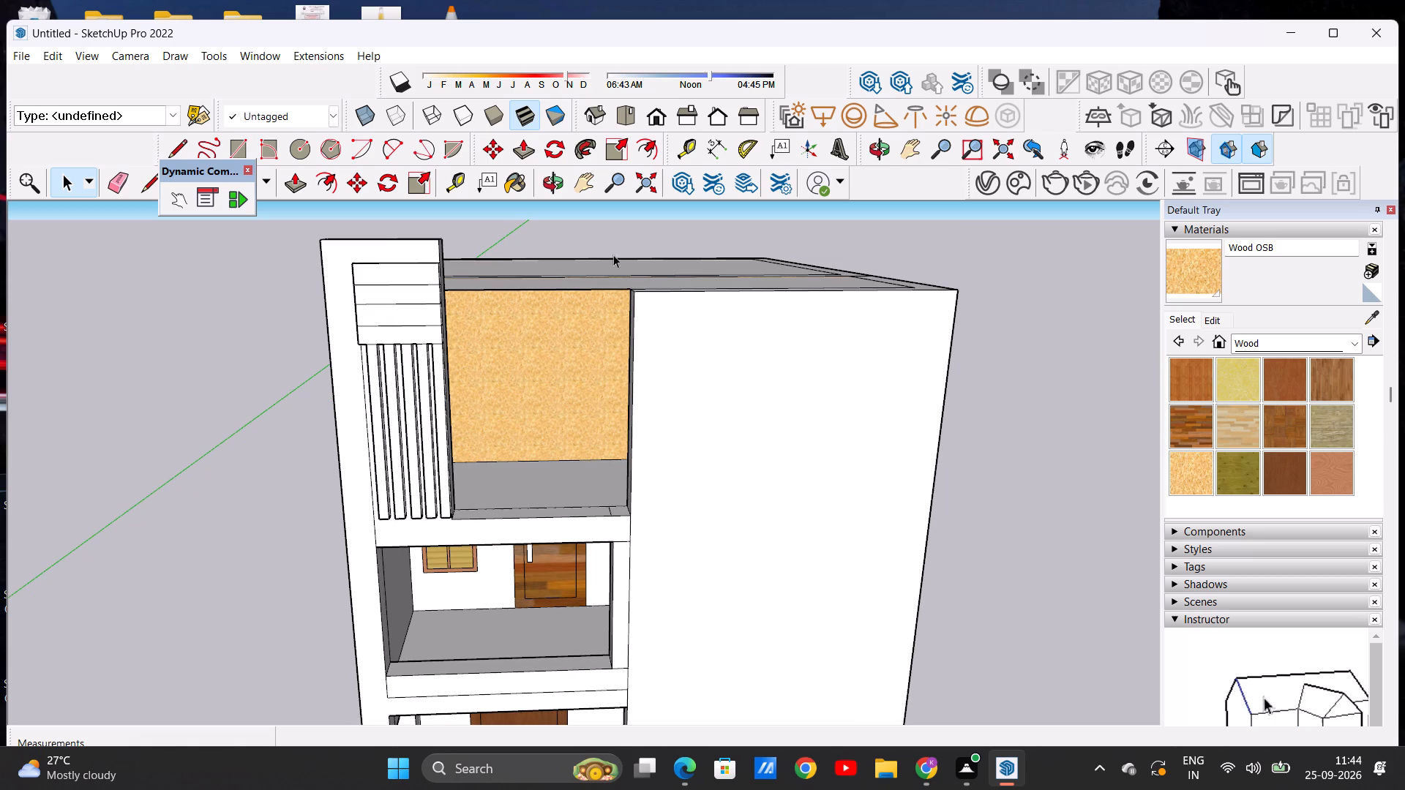
{"action": "left_click", "coordinate": [120, 178]}
{"action": "middle_click_drag", "start_coordinate": [484, 471], "coordinate": [479, 539]}
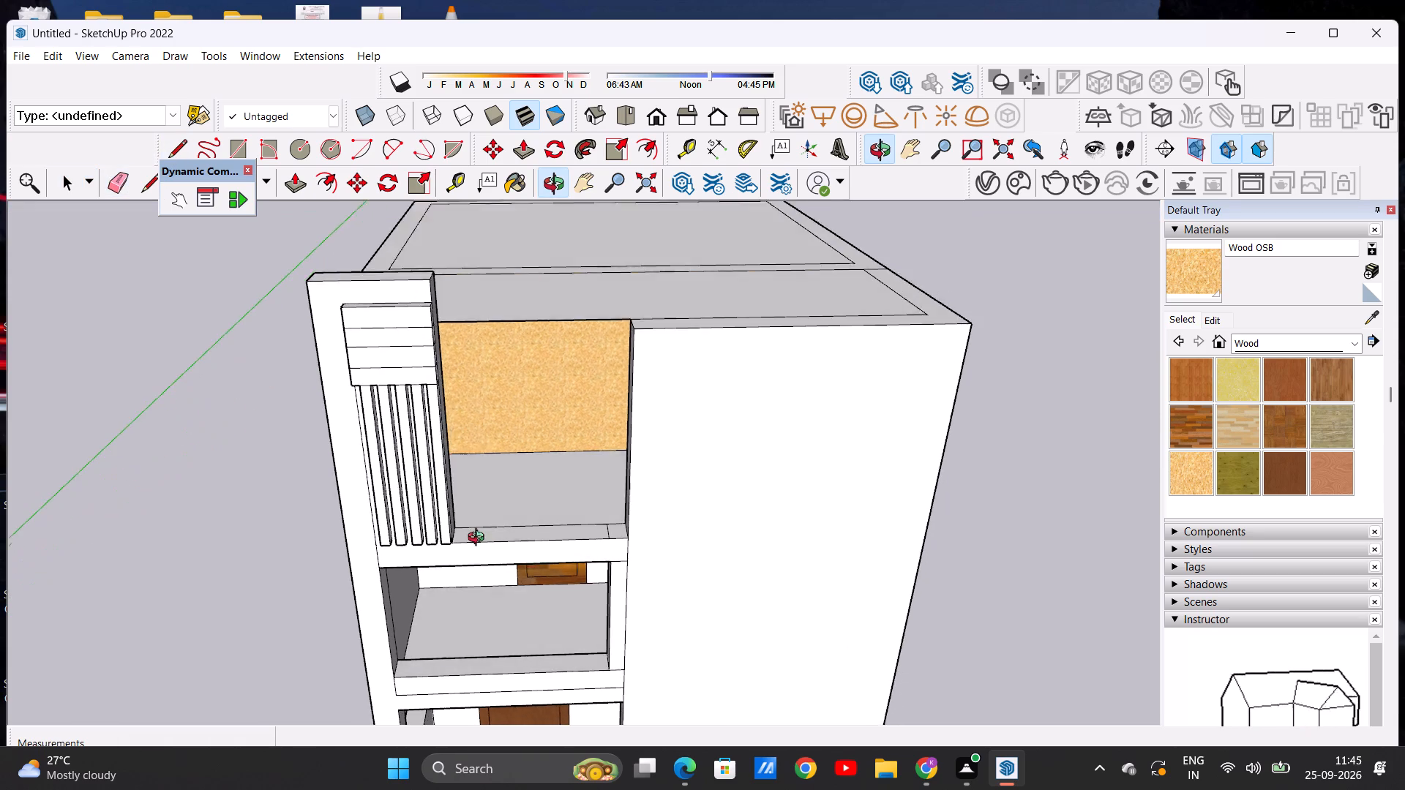
{"action": "middle_click_drag", "start_coordinate": [479, 539], "coordinate": [478, 544]}
{"action": "scroll", "coordinate": [662, 480], "scroll_direction": "up", "scroll_amount": 6}
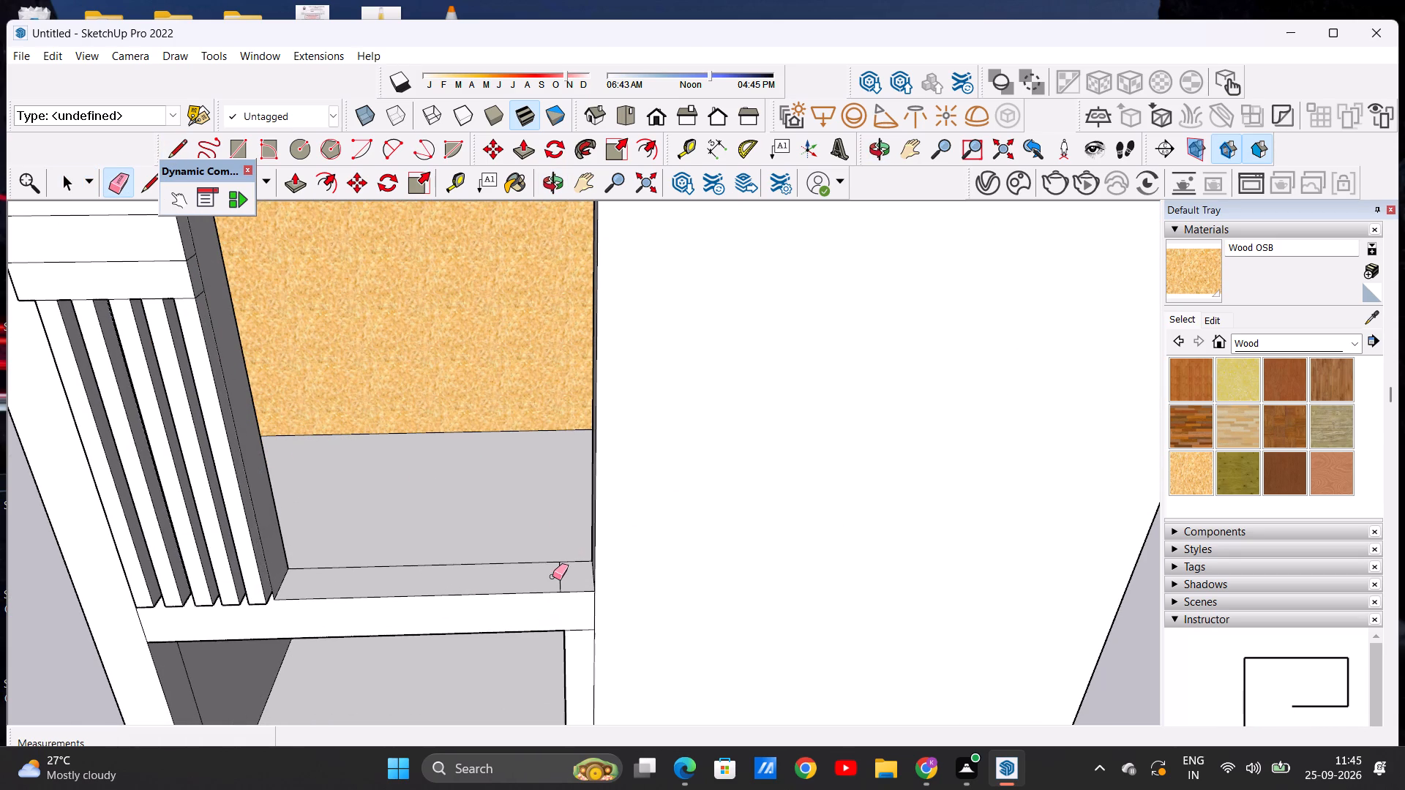
{"action": "left_click_drag", "start_coordinate": [552, 576], "coordinate": [561, 576]}
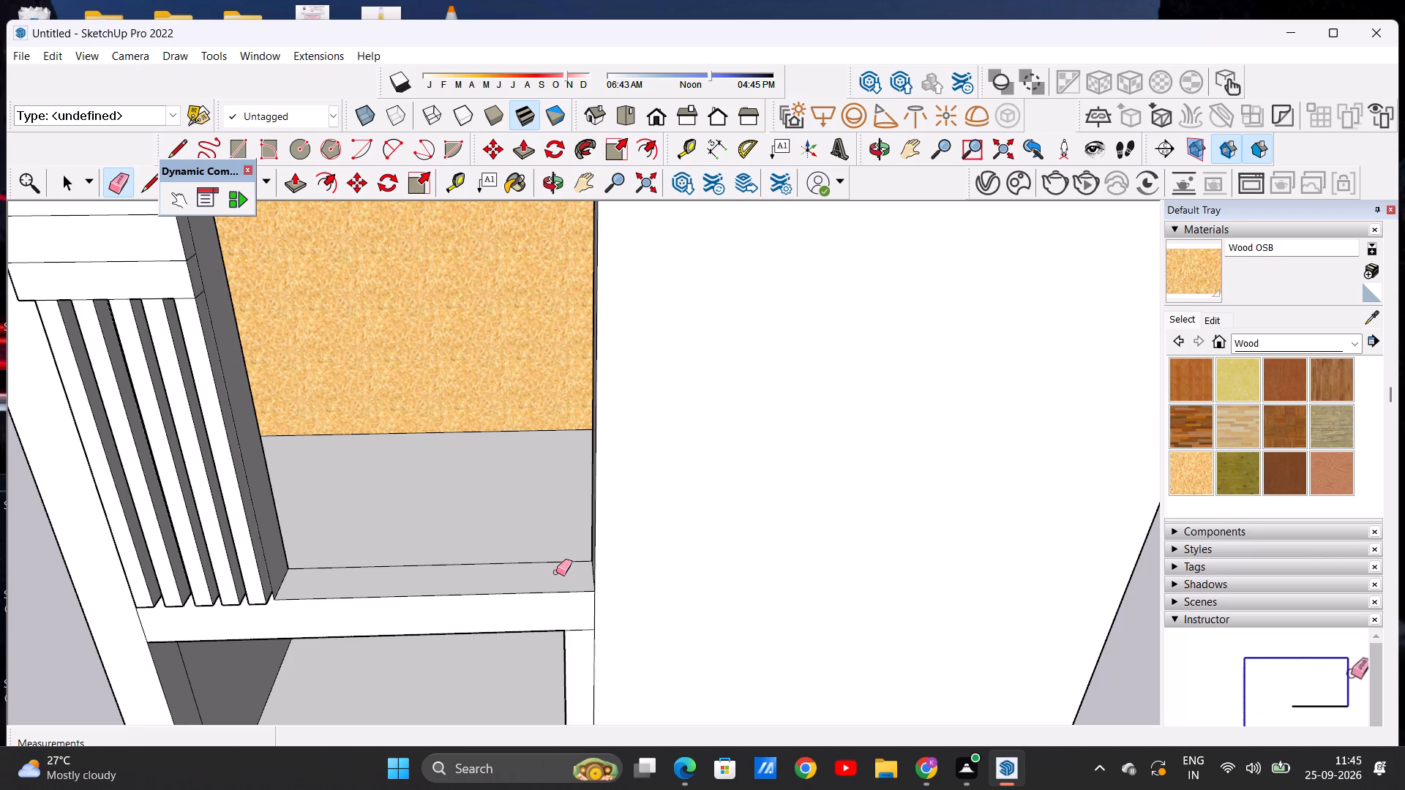
Draw a line about 7 3/16" long across the top-floor opening's inner side face, just above the sill and parallel to it.
{"action": "scroll", "coordinate": [582, 539], "scroll_direction": "down", "scroll_amount": 5}
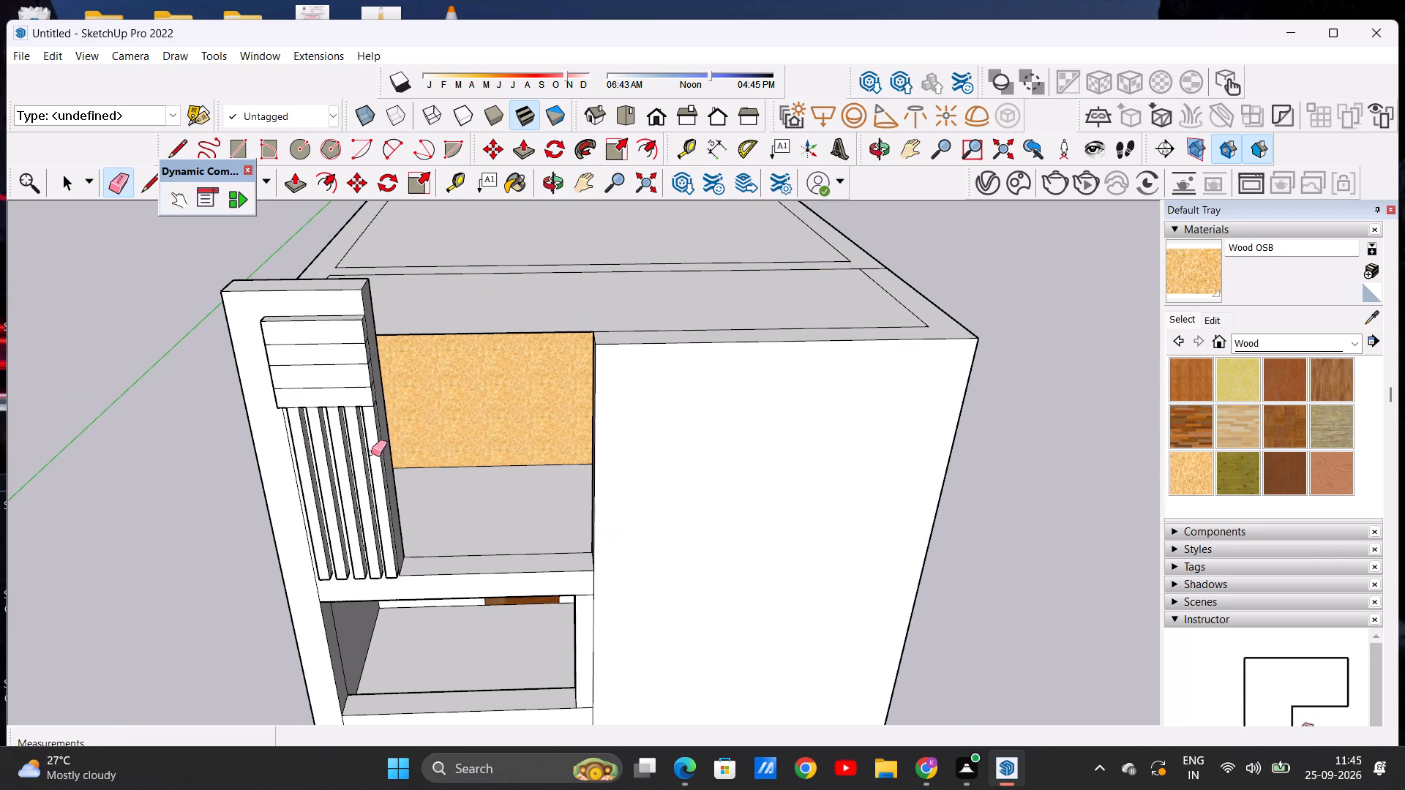
{"action": "middle_click_drag", "start_coordinate": [435, 557], "coordinate": [626, 538]}
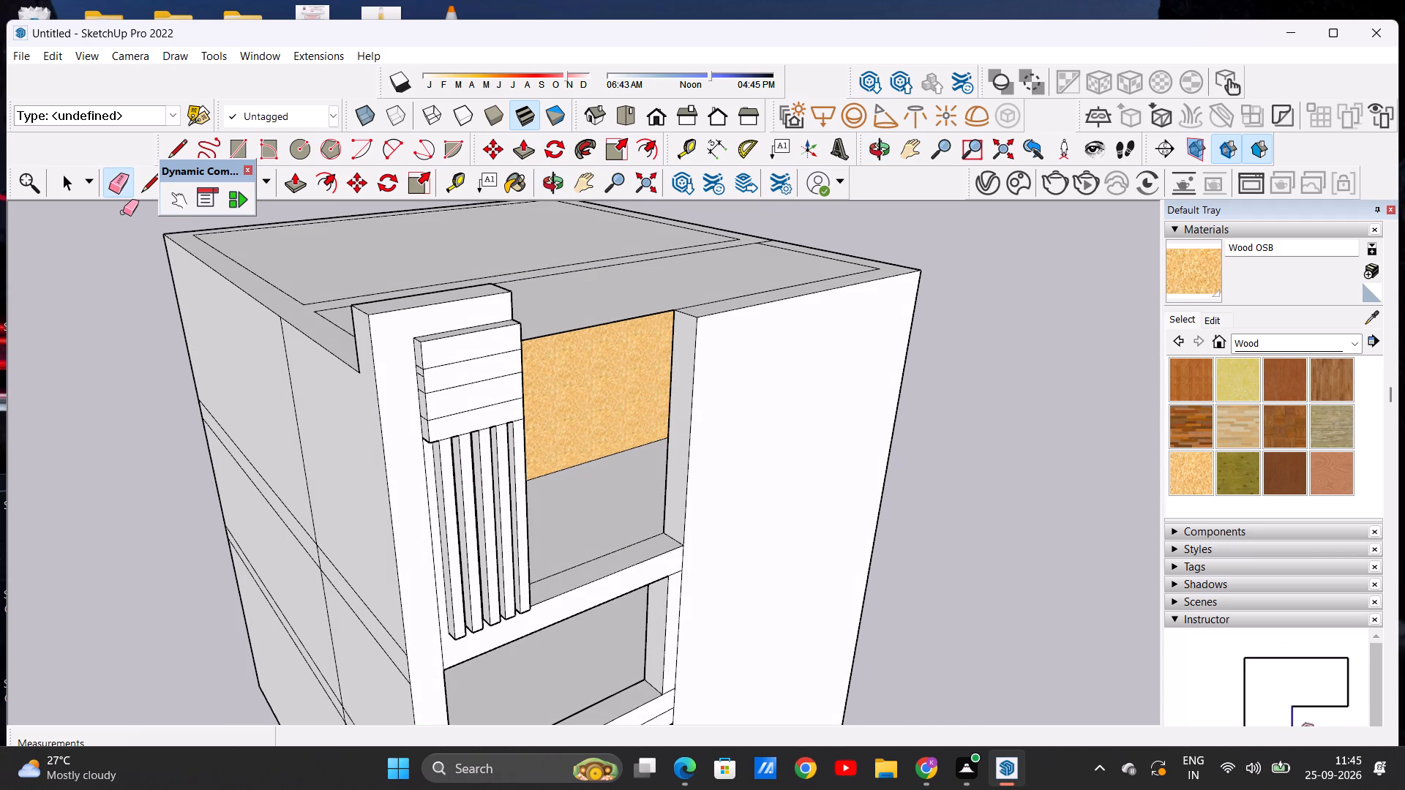
{"action": "left_click", "coordinate": [136, 186]}
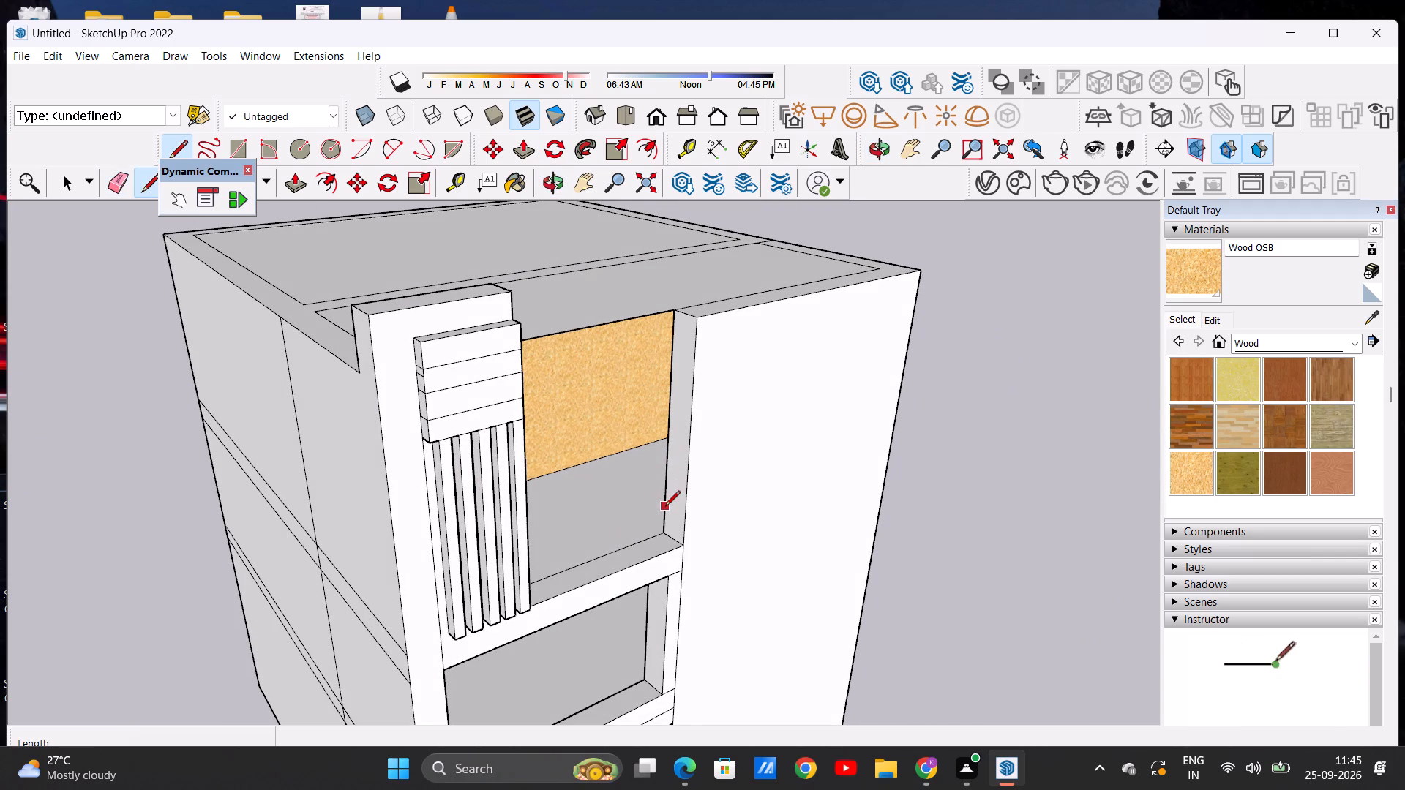
{"action": "scroll", "coordinate": [665, 513], "scroll_direction": "up", "scroll_amount": 7}
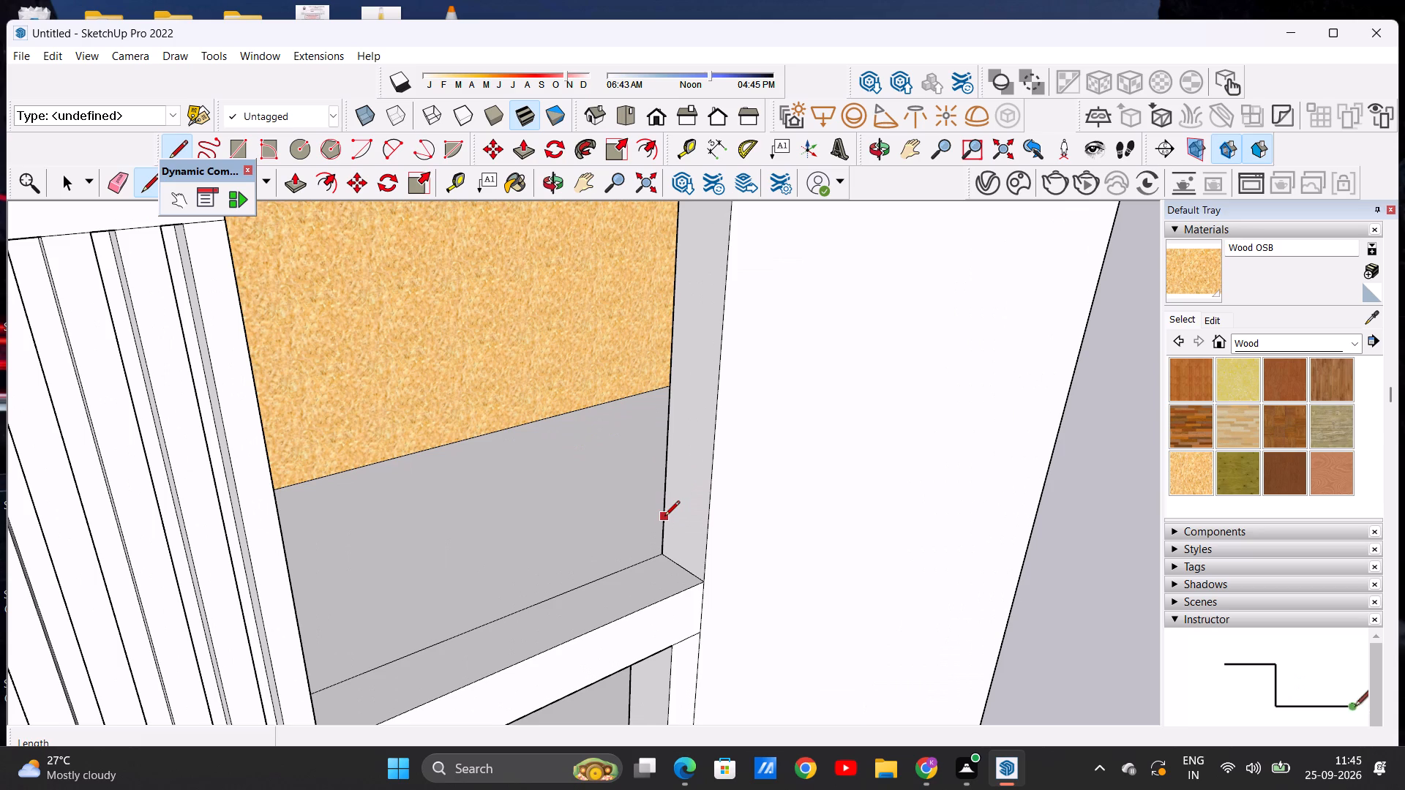
{"action": "left_click", "coordinate": [664, 517]}
{"action": "left_click", "coordinate": [707, 538]}
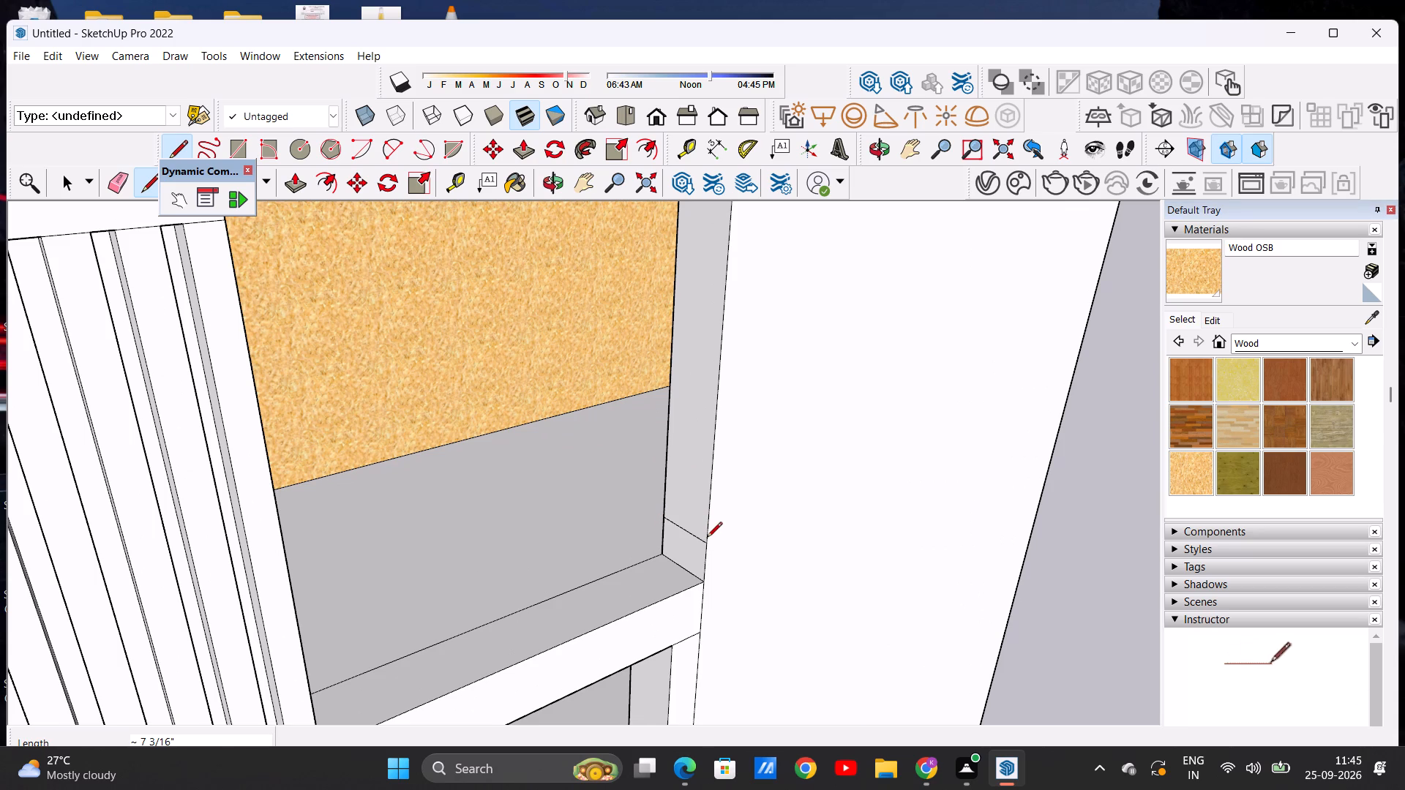
{"action": "key", "text": "space"}
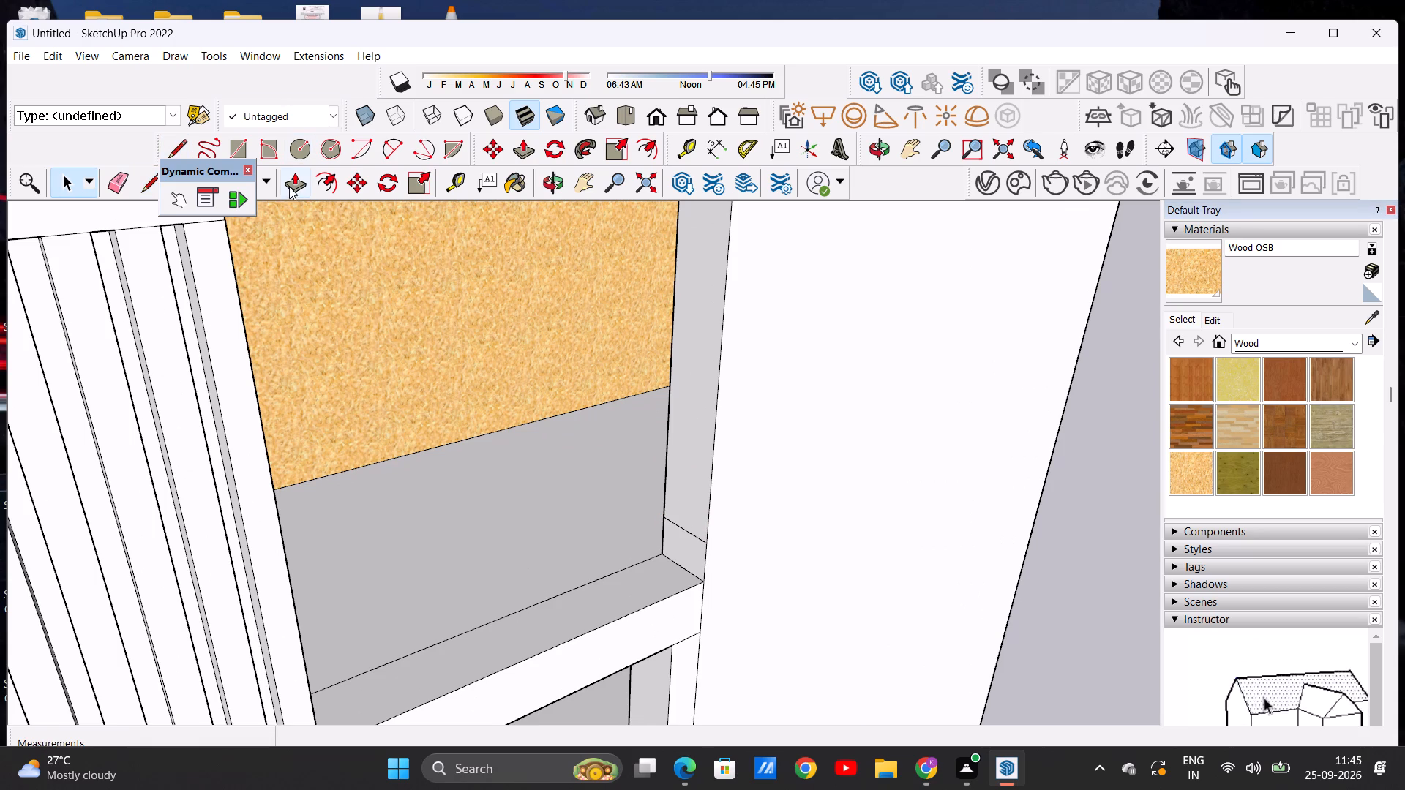
Push/Pull the narrow strip on the top-floor opening's inner side face about 3' 8 1/8" across to the slatted corner wall, raising the sill.
{"action": "left_click", "coordinate": [289, 187]}
{"action": "left_click", "coordinate": [681, 531]}
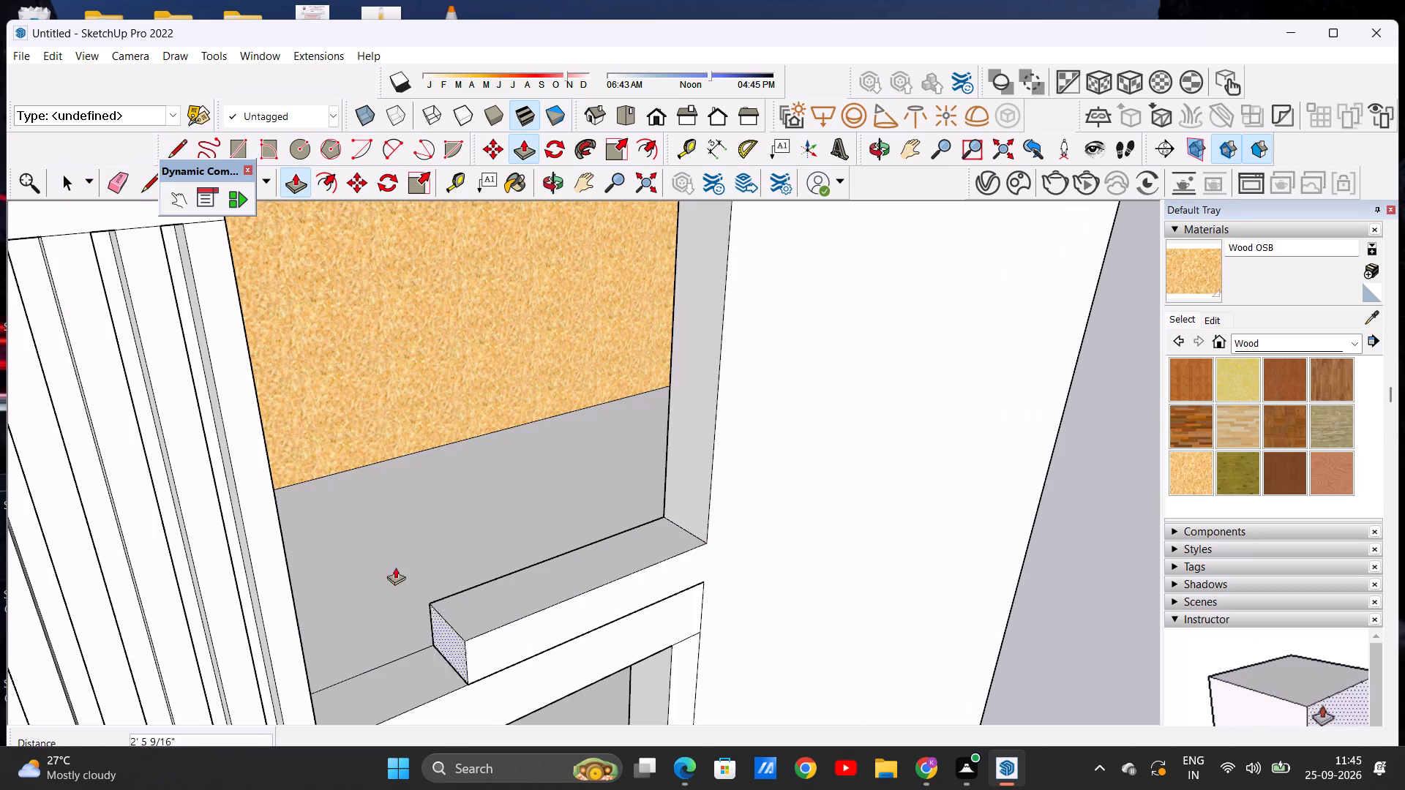
{"action": "middle_click_drag", "start_coordinate": [370, 525], "coordinate": [204, 486]}
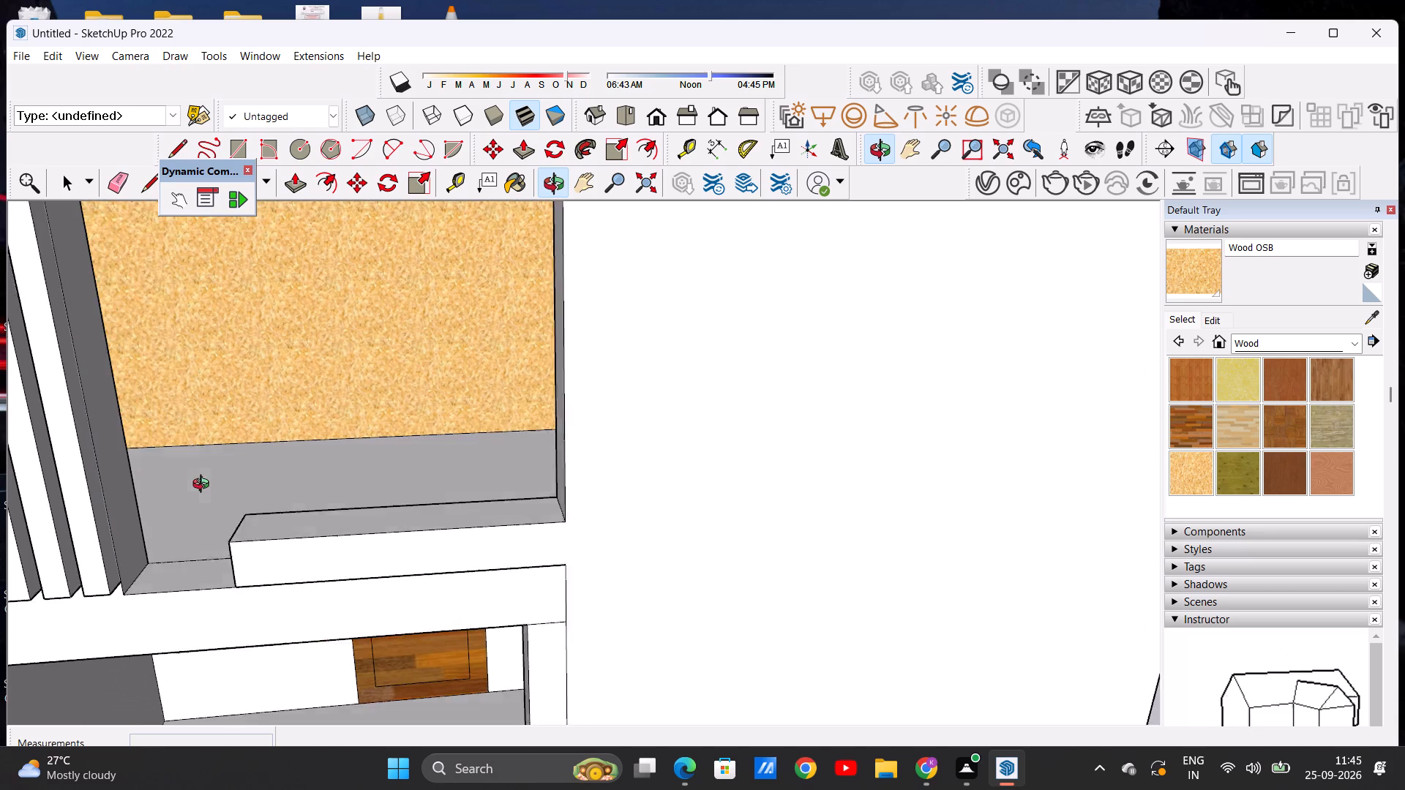
{"action": "middle_click_drag", "start_coordinate": [204, 486], "coordinate": [176, 483]}
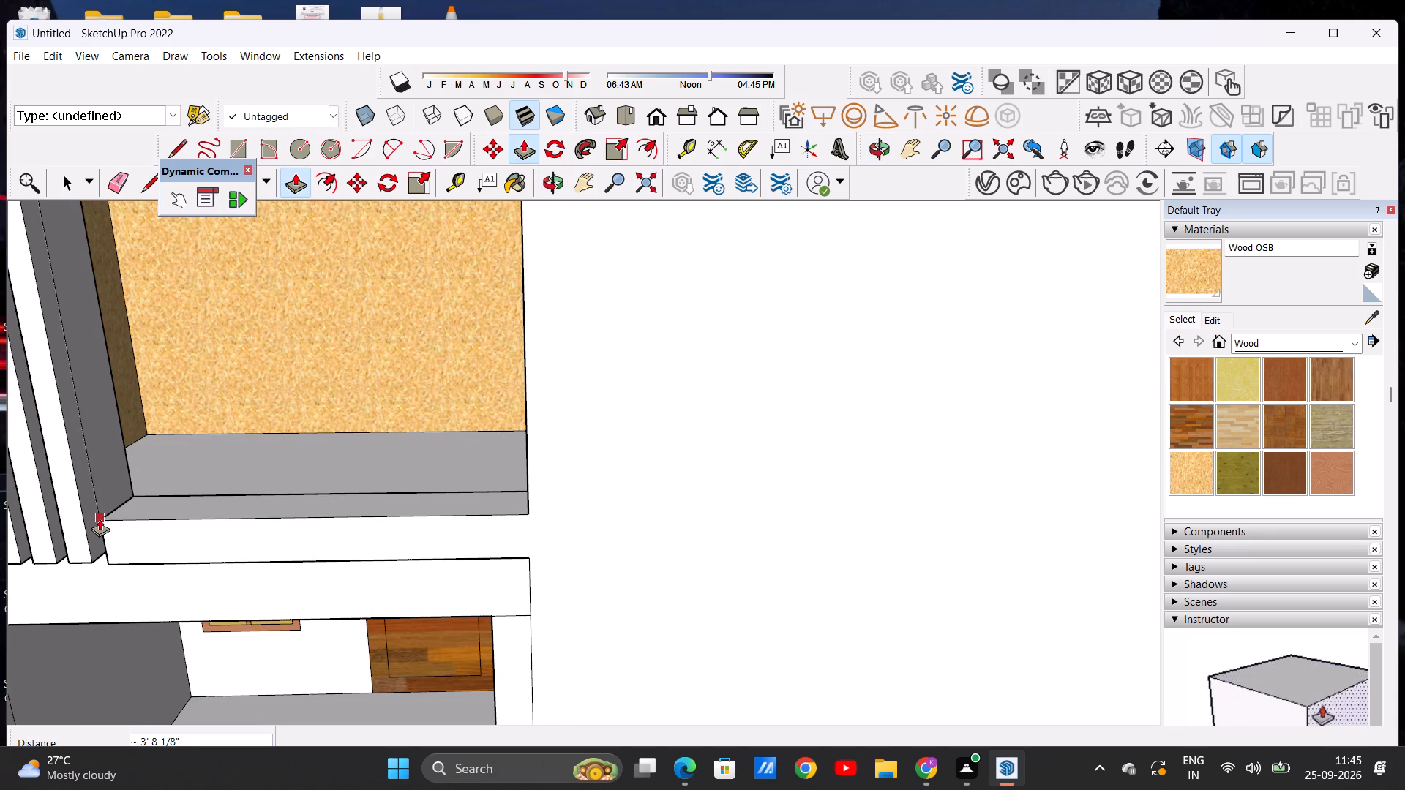
{"action": "left_click", "coordinate": [100, 519]}
{"action": "key", "text": "space"}
{"action": "middle_click_drag", "start_coordinate": [181, 519], "coordinate": [276, 478]}
{"action": "scroll", "coordinate": [267, 481], "scroll_direction": "down", "scroll_amount": 2}
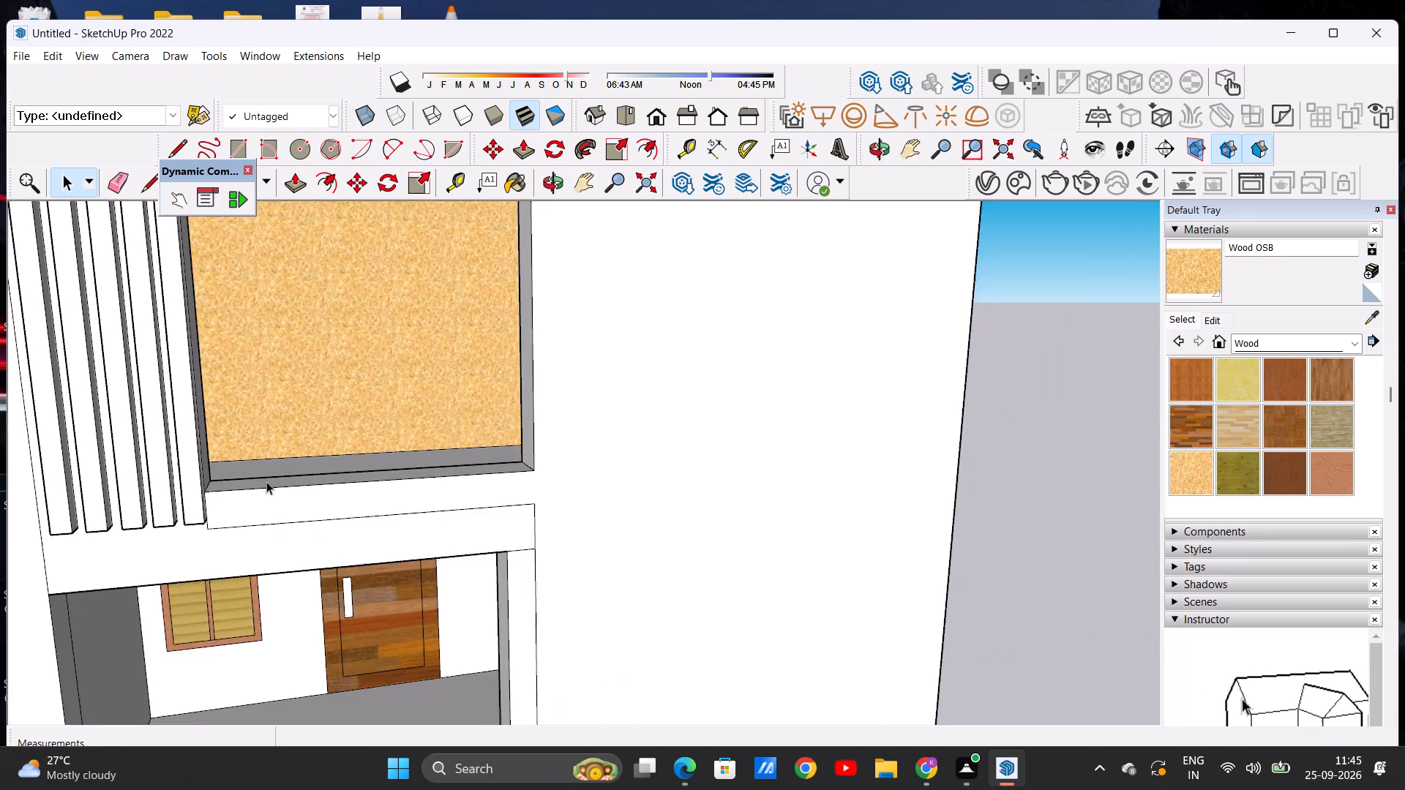
{"action": "scroll", "coordinate": [266, 481], "scroll_direction": "down", "scroll_amount": 11}
{"action": "scroll", "coordinate": [383, 402], "scroll_direction": "up", "scroll_amount": 4}
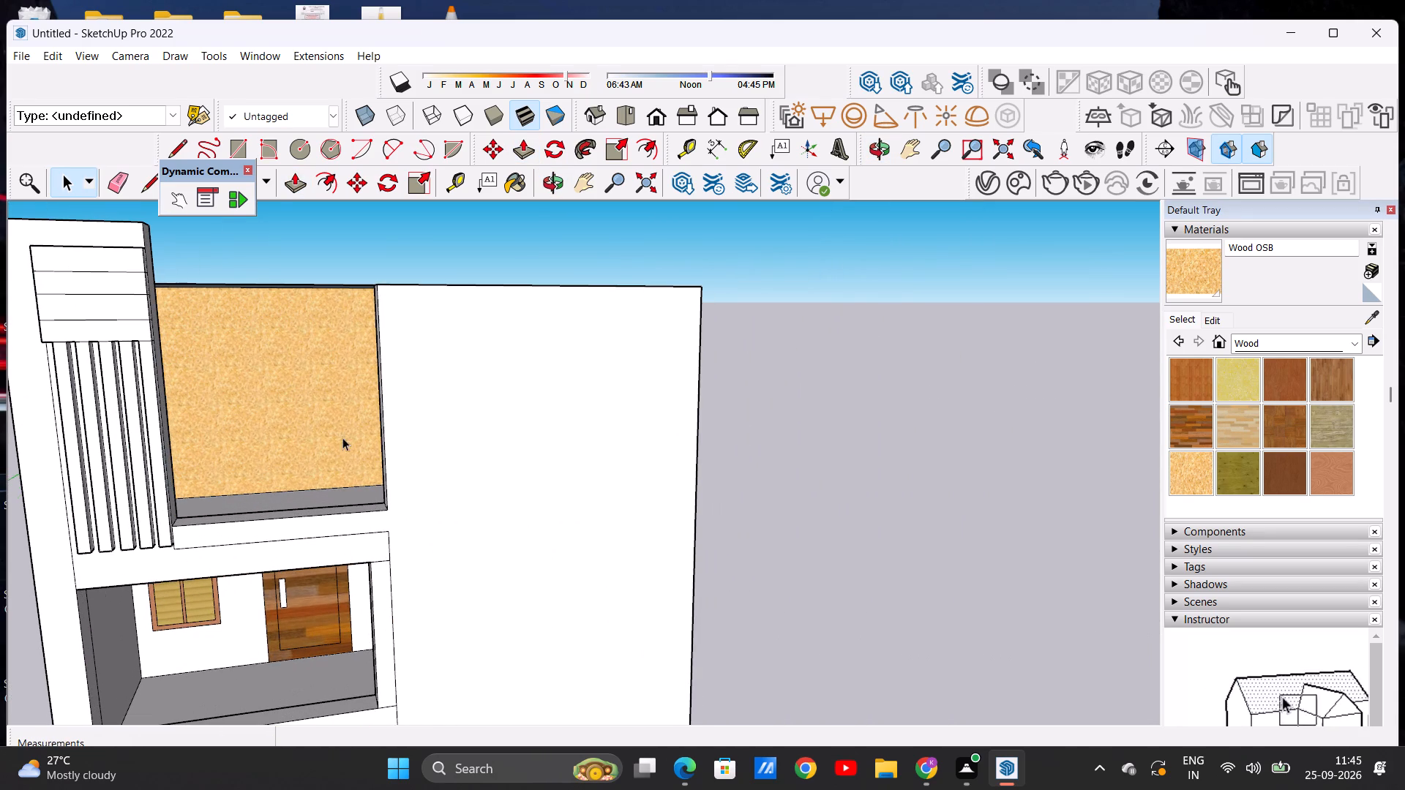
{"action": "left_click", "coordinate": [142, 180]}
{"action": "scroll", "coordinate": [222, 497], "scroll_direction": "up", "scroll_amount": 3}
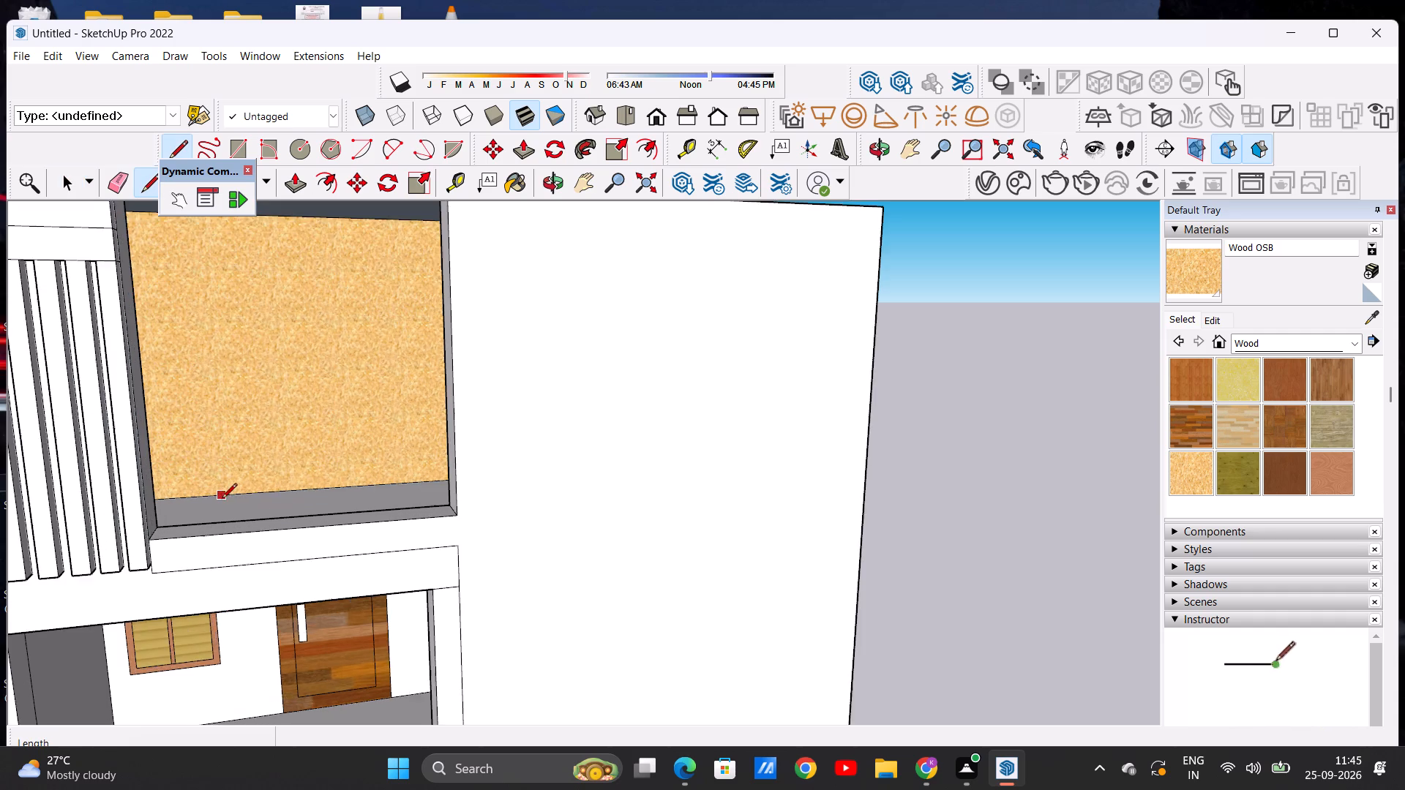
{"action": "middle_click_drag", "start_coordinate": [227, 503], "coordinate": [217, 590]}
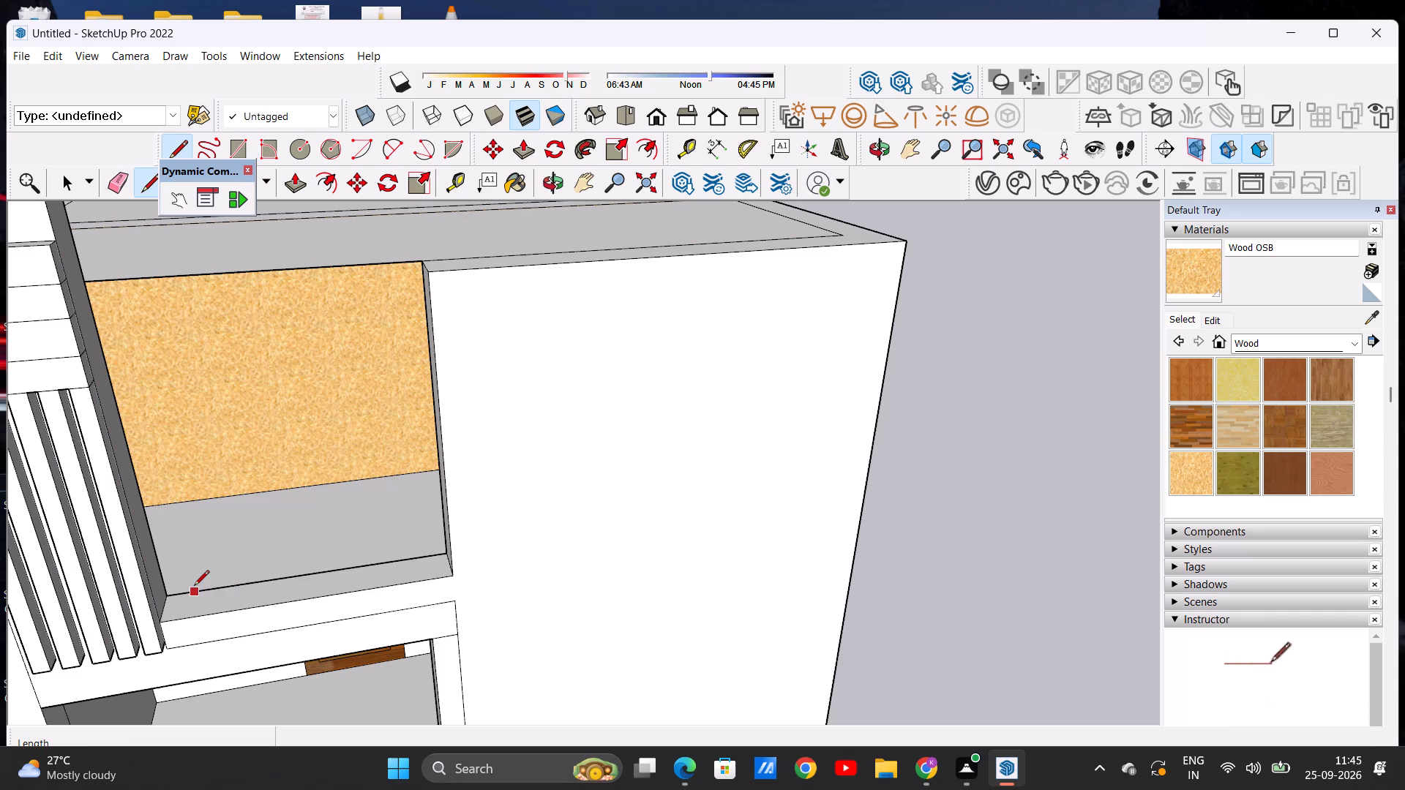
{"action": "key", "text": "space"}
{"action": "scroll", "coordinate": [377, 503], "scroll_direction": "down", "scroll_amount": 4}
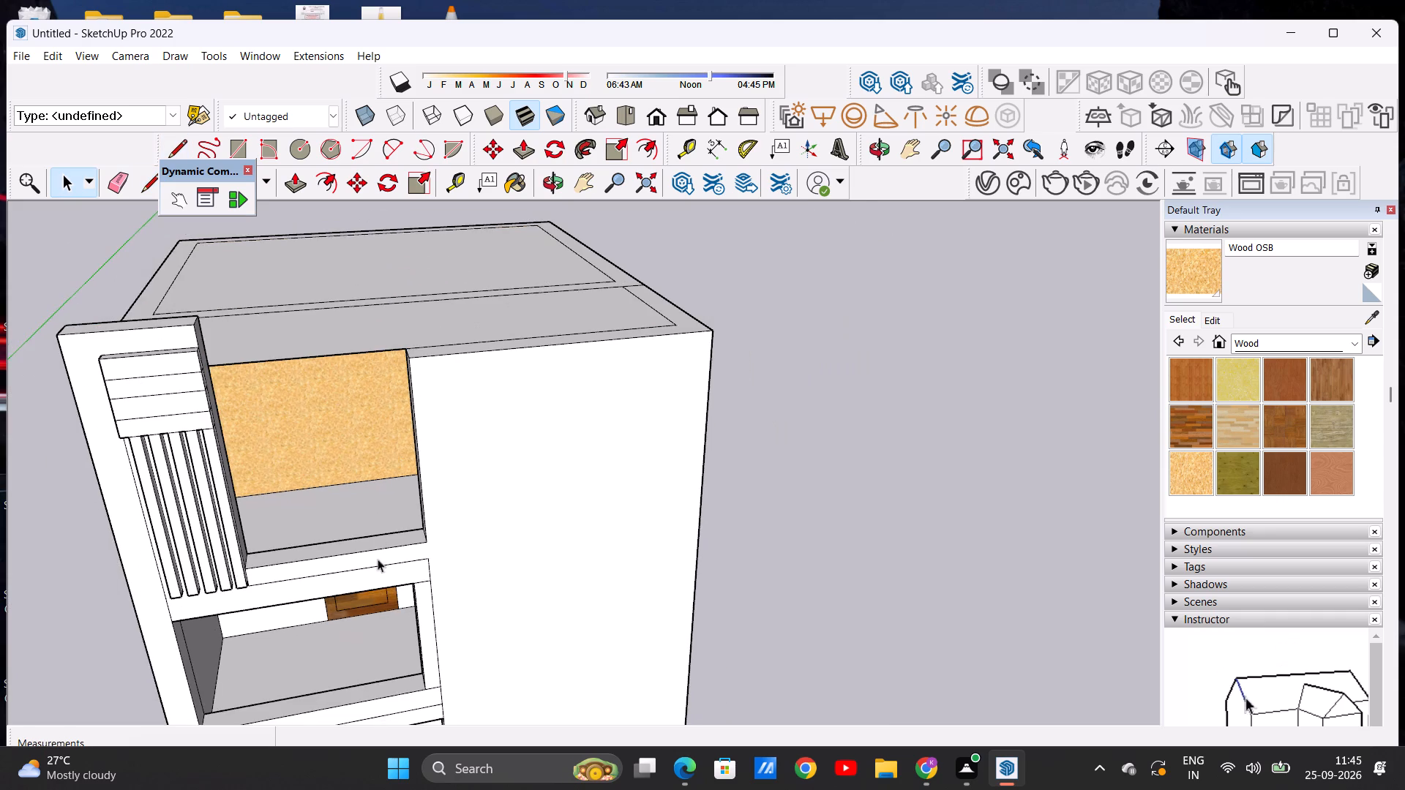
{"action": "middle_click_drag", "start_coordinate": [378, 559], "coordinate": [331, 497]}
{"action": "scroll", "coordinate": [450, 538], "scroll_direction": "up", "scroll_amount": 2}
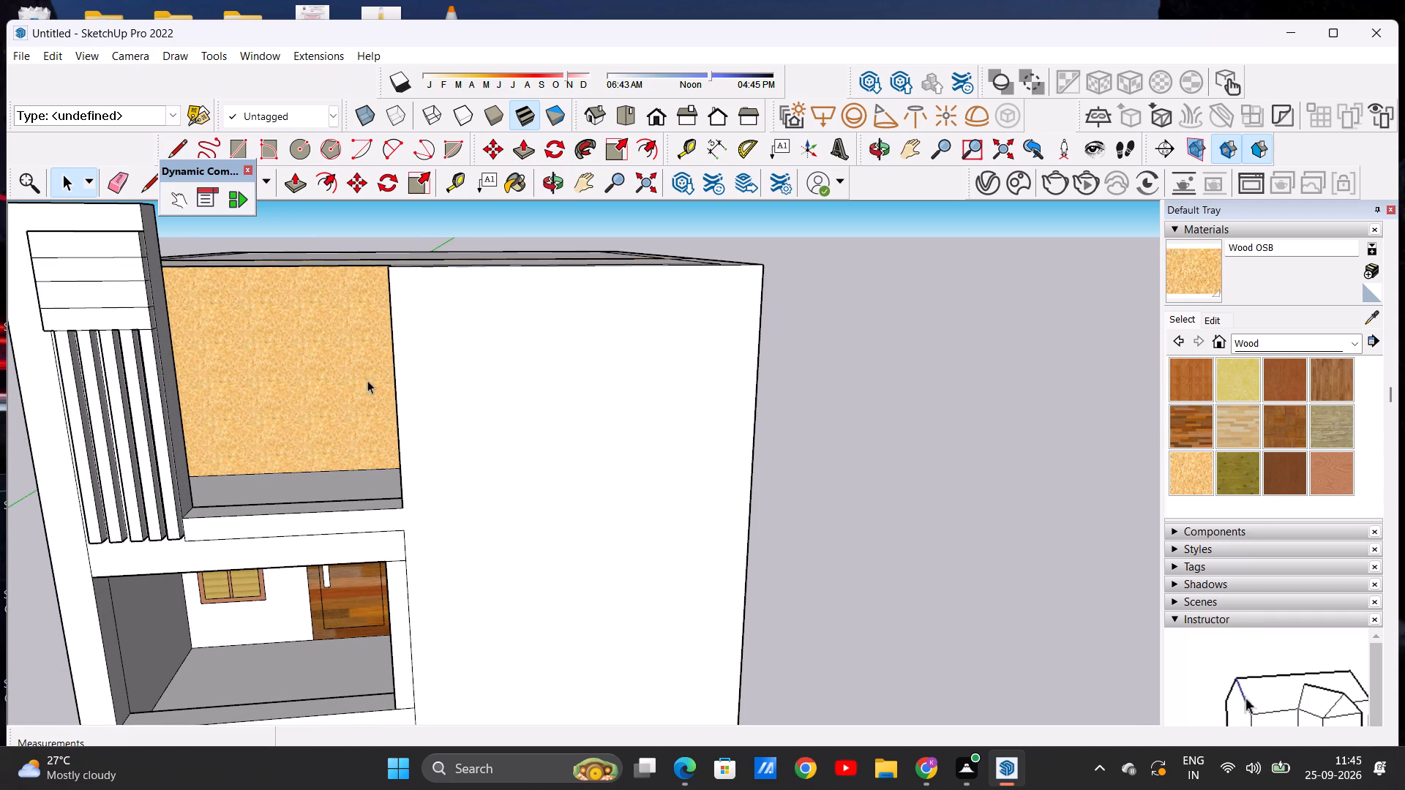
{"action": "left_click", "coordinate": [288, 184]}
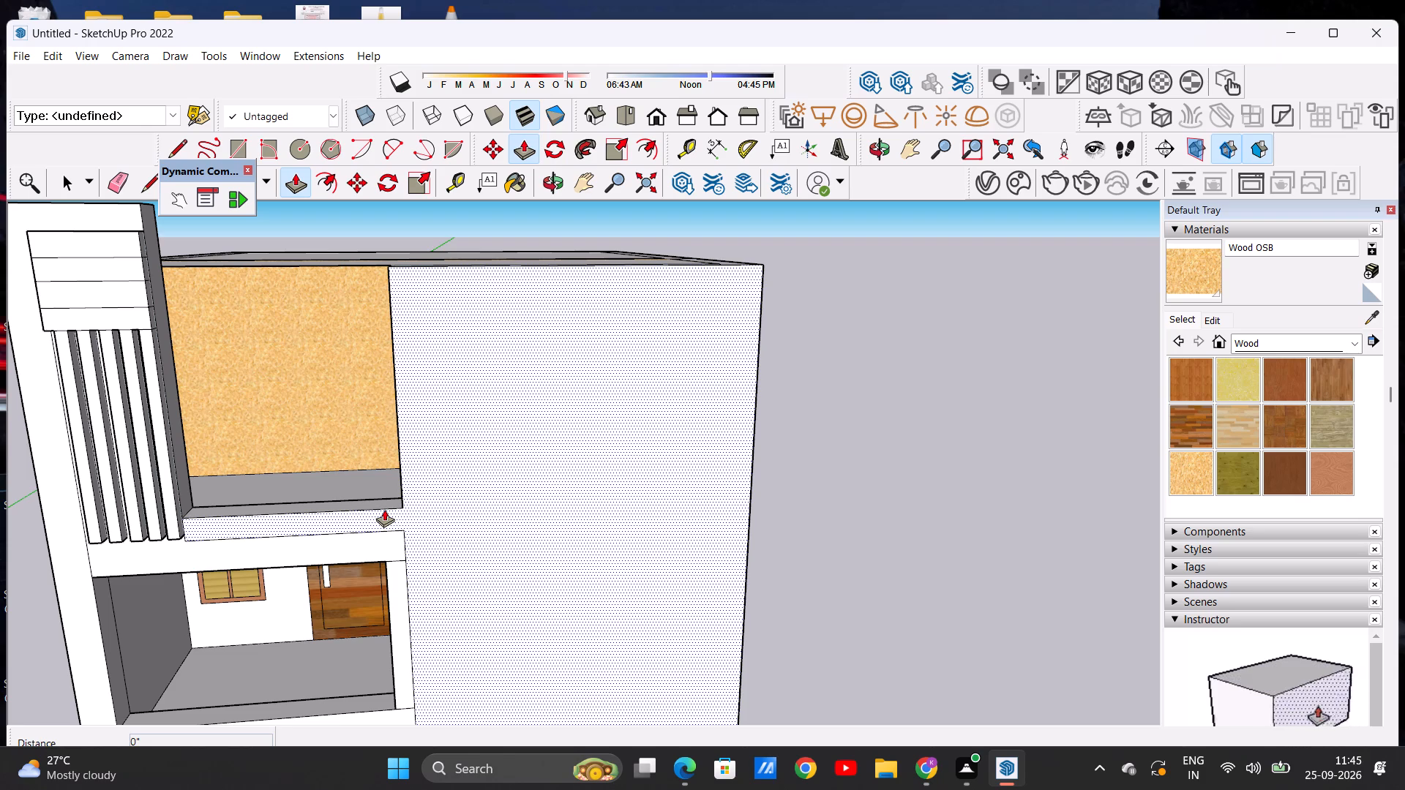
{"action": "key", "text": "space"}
Draw a vertical line about 5" long at the sill's outer end, separating its front face from the large blank wall.
{"action": "left_click", "coordinate": [150, 179]}
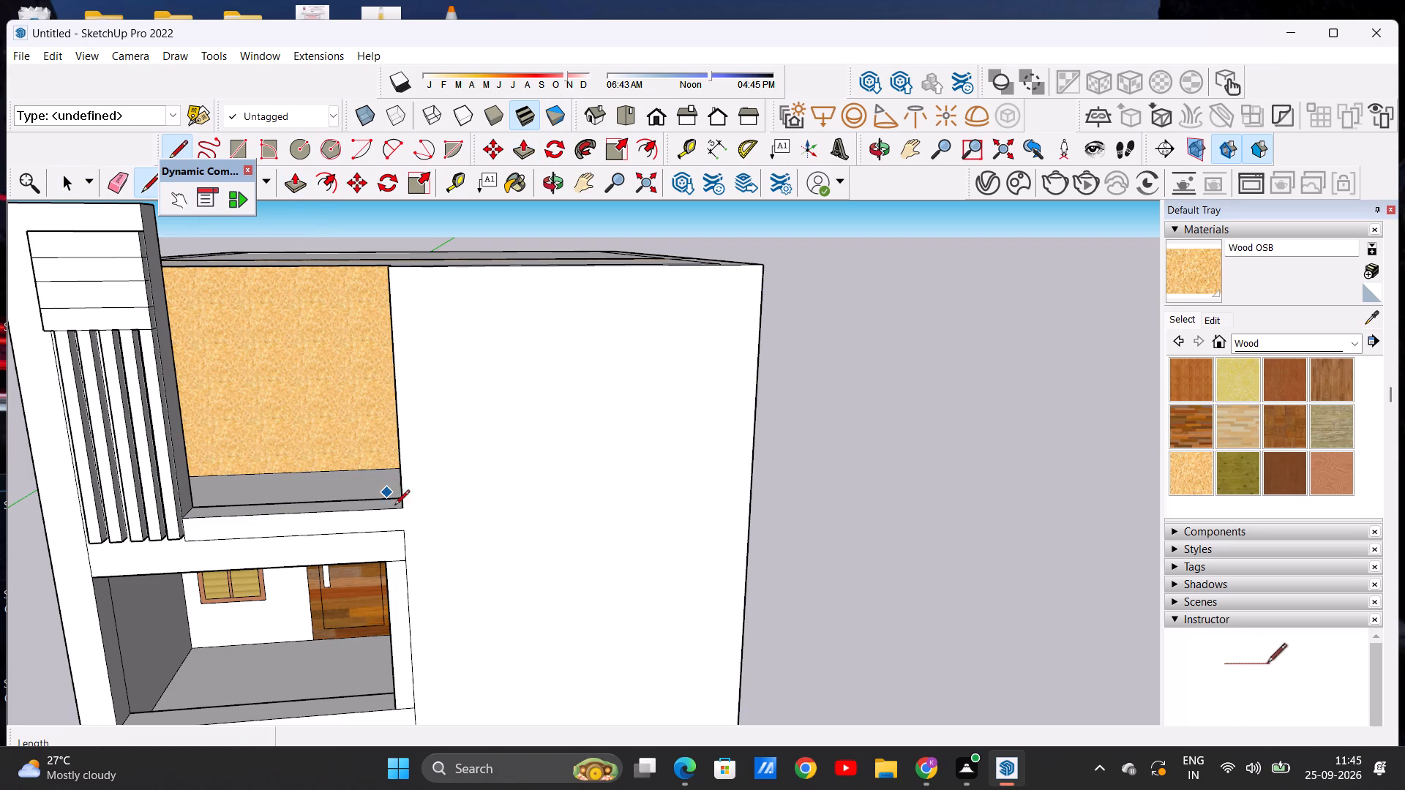
{"action": "left_click", "coordinate": [405, 513]}
{"action": "left_click", "coordinate": [408, 529]}
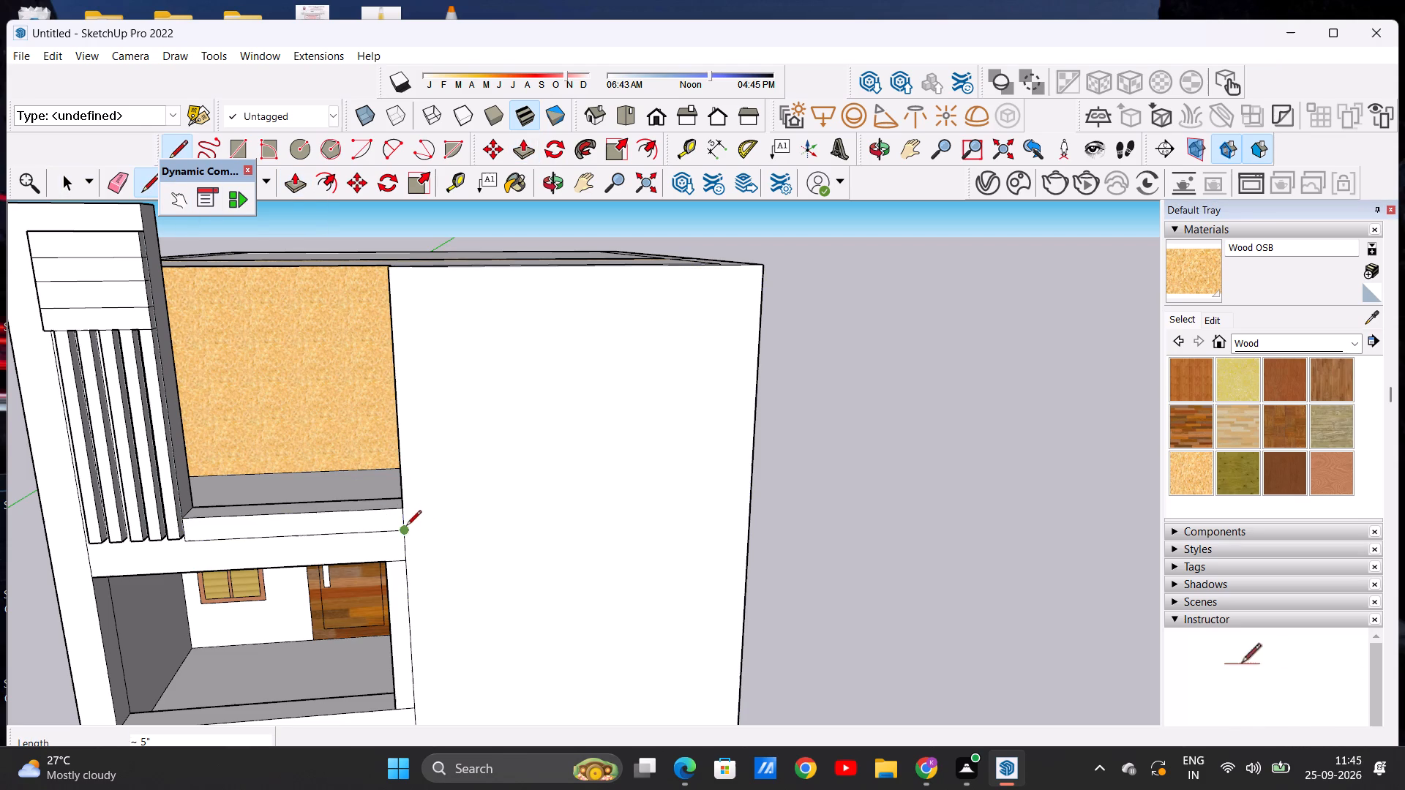
Push/Pull the top-floor sill's front face outward about 4 3/8" to form a projecting ledge.
{"action": "left_click", "coordinate": [288, 172]}
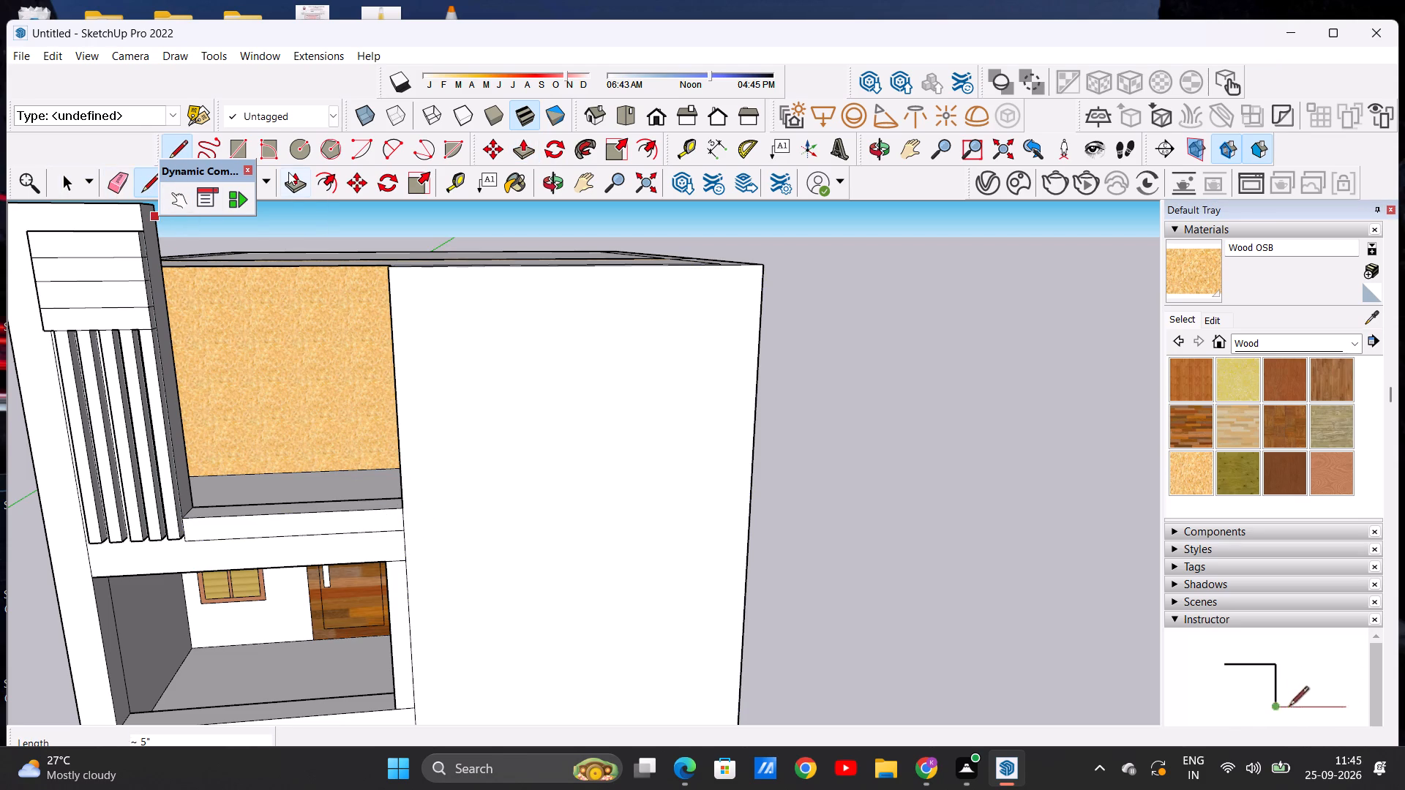
{"action": "left_click", "coordinate": [383, 511]}
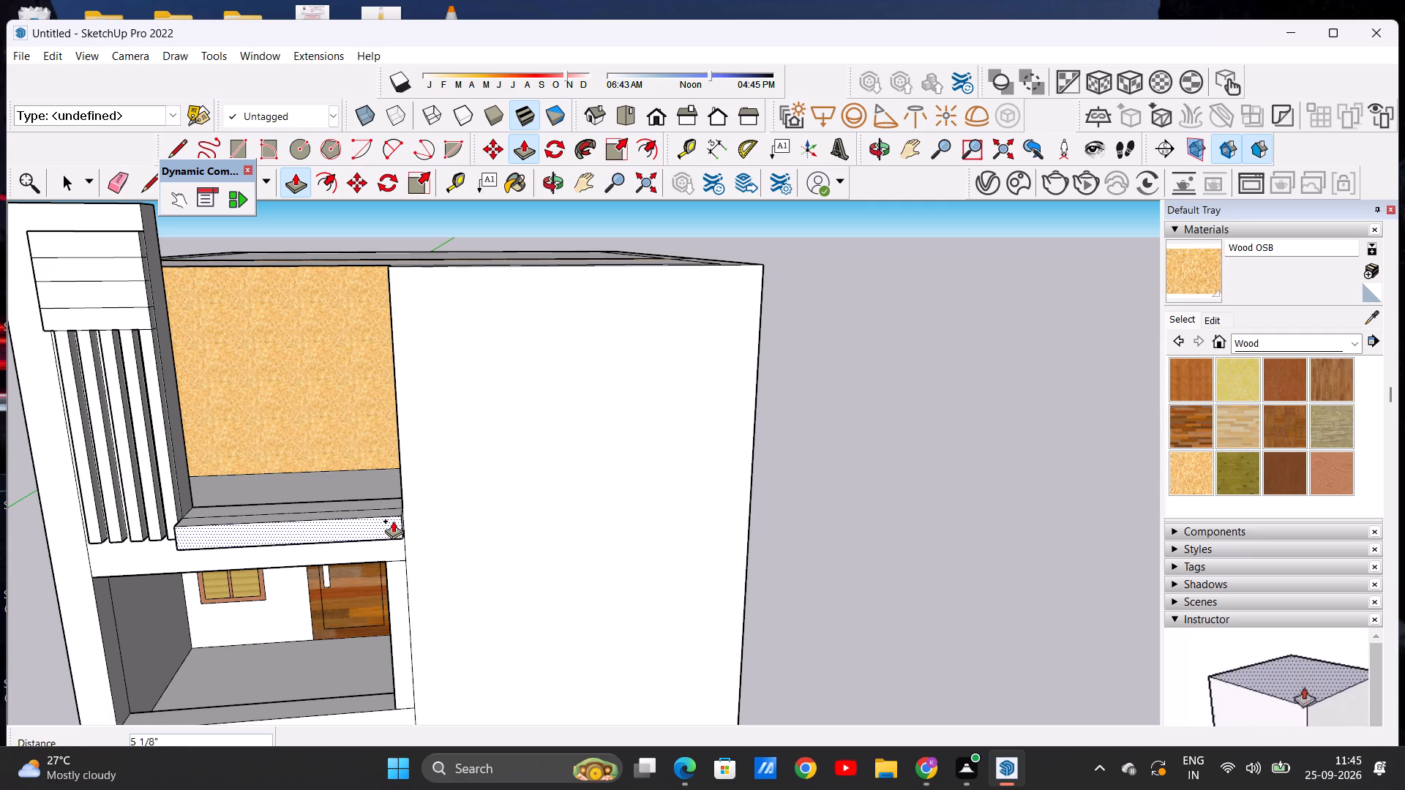
{"action": "middle_click_drag", "start_coordinate": [393, 521], "coordinate": [250, 534]}
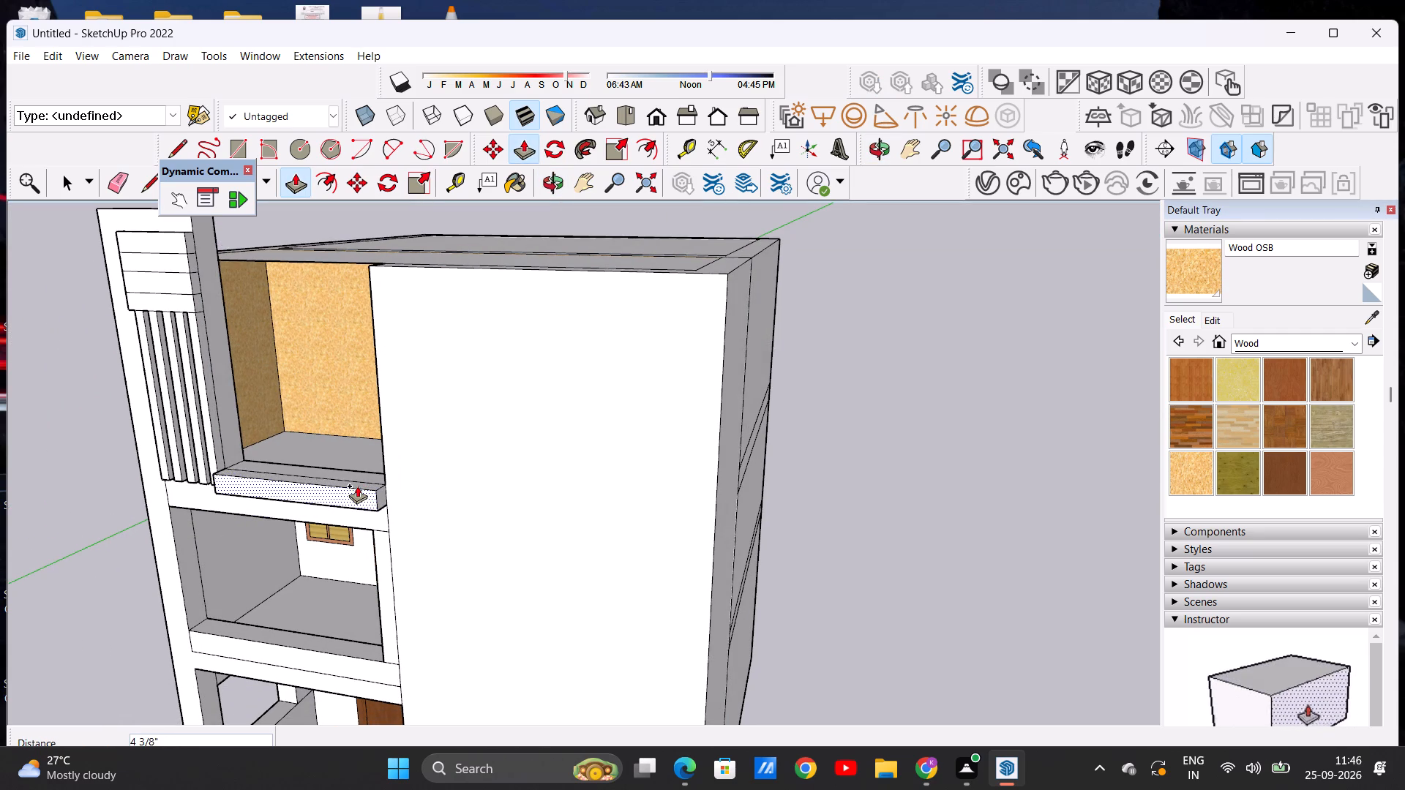
{"action": "left_click", "coordinate": [357, 485]}
{"action": "key", "text": "space"}
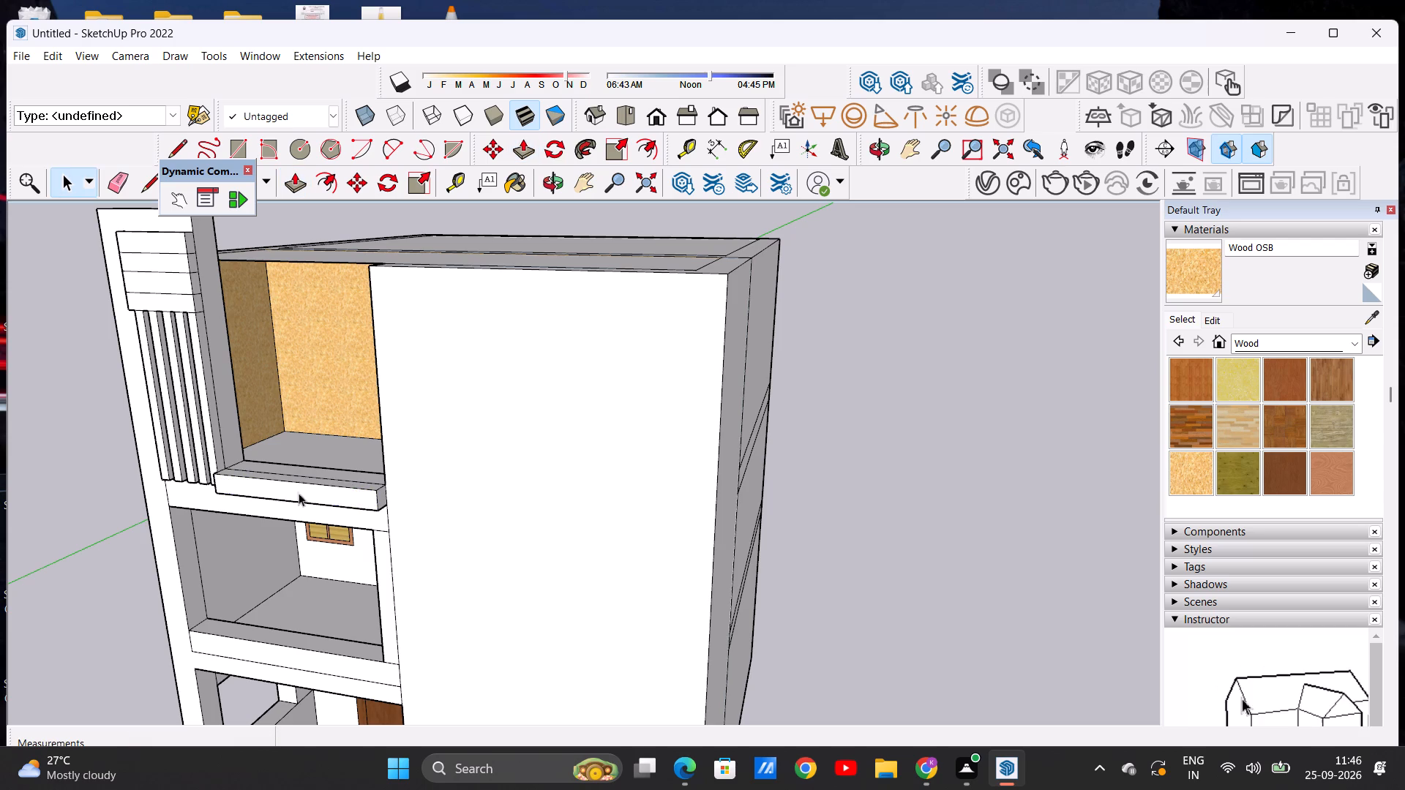
{"action": "middle_click_drag", "start_coordinate": [293, 483], "coordinate": [411, 530]}
{"action": "scroll", "coordinate": [409, 532], "scroll_direction": "down", "scroll_amount": 4}
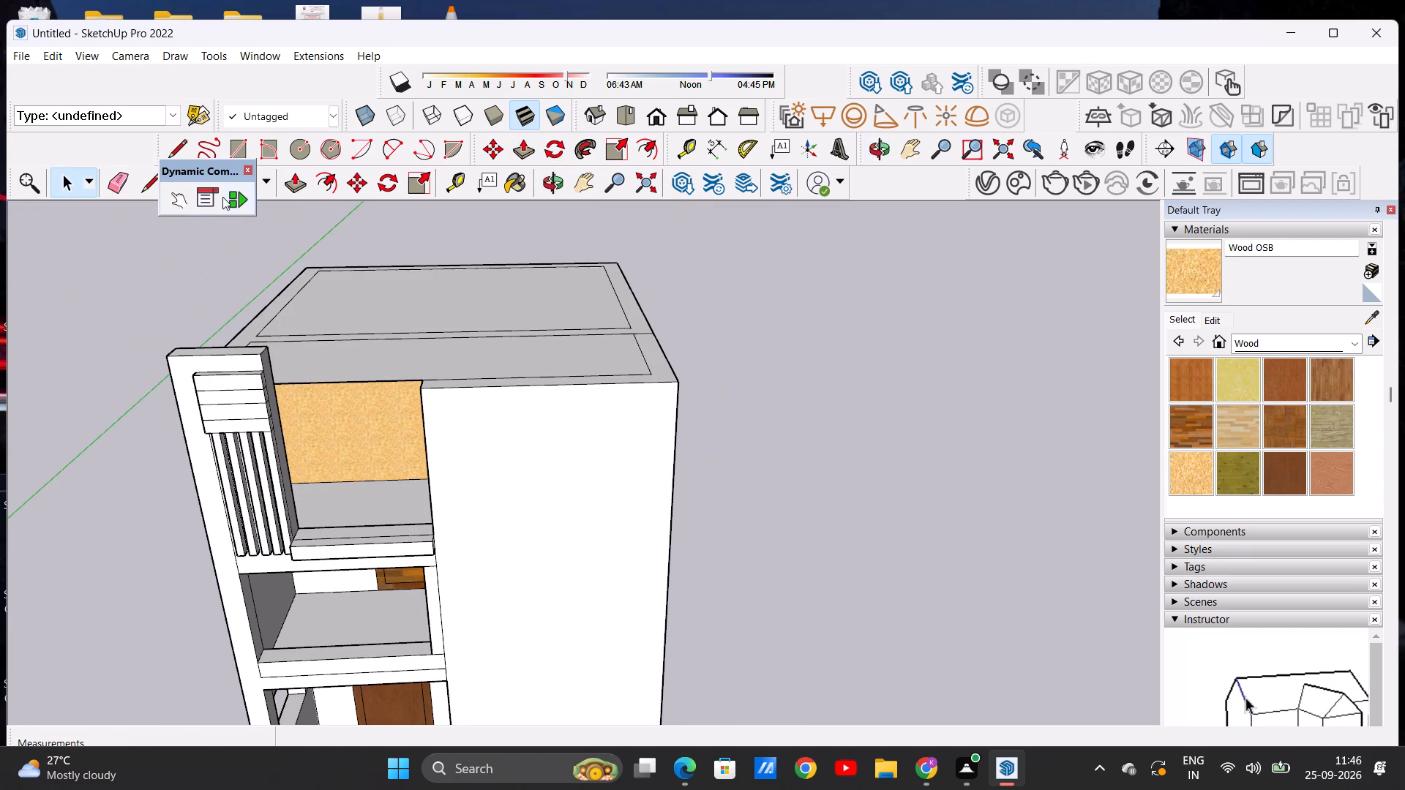
Draw a line about 4 3/16" long across the top of the projecting ledge, near its end beside the slatted corner wall.
{"action": "left_click", "coordinate": [150, 181]}
{"action": "scroll", "coordinate": [299, 525], "scroll_direction": "up", "scroll_amount": 10}
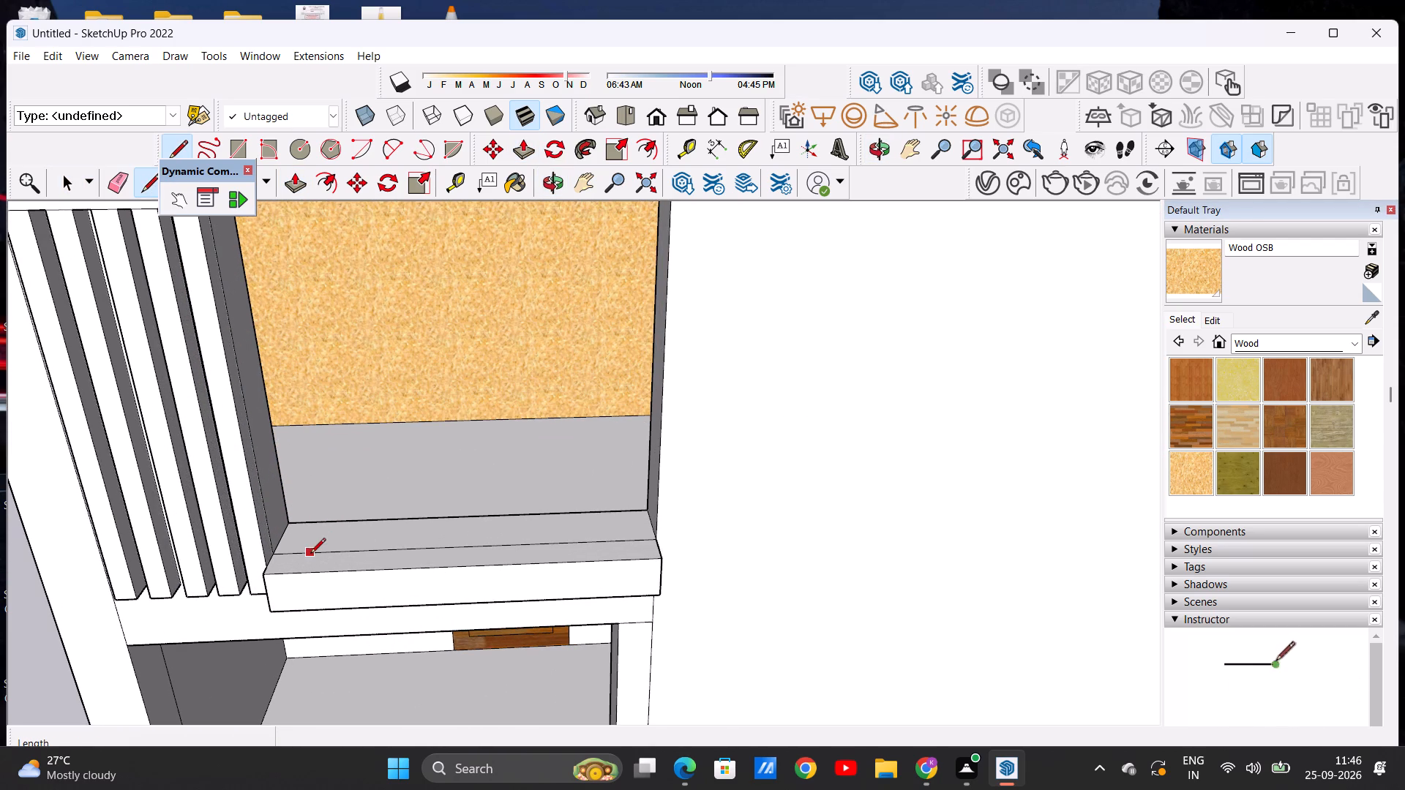
{"action": "left_click", "coordinate": [304, 552]}
{"action": "left_click", "coordinate": [304, 571]}
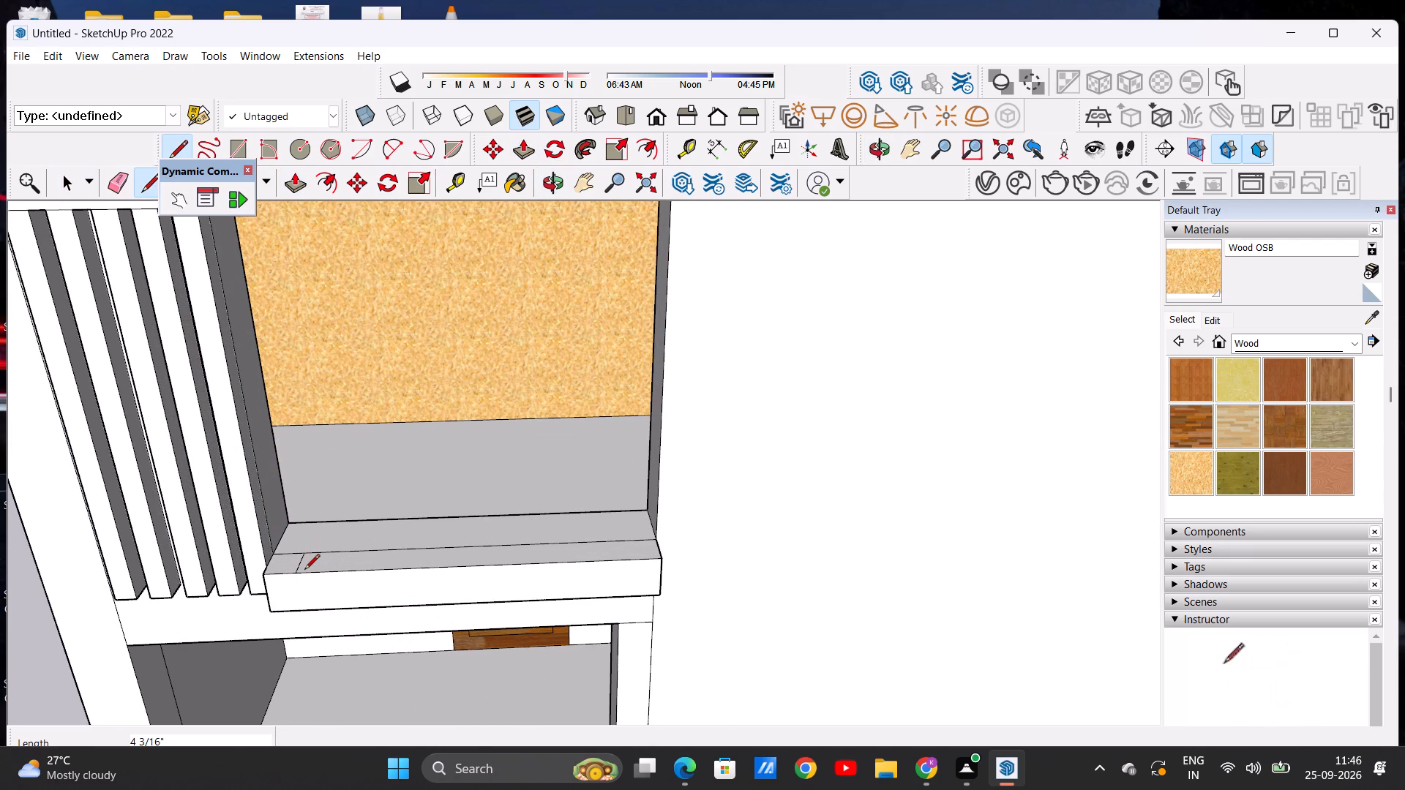
{"action": "key", "text": "space"}
{"action": "scroll", "coordinate": [349, 498], "scroll_direction": "down", "scroll_amount": 7}
{"action": "scroll", "coordinate": [322, 275], "scroll_direction": "up", "scroll_amount": 4}
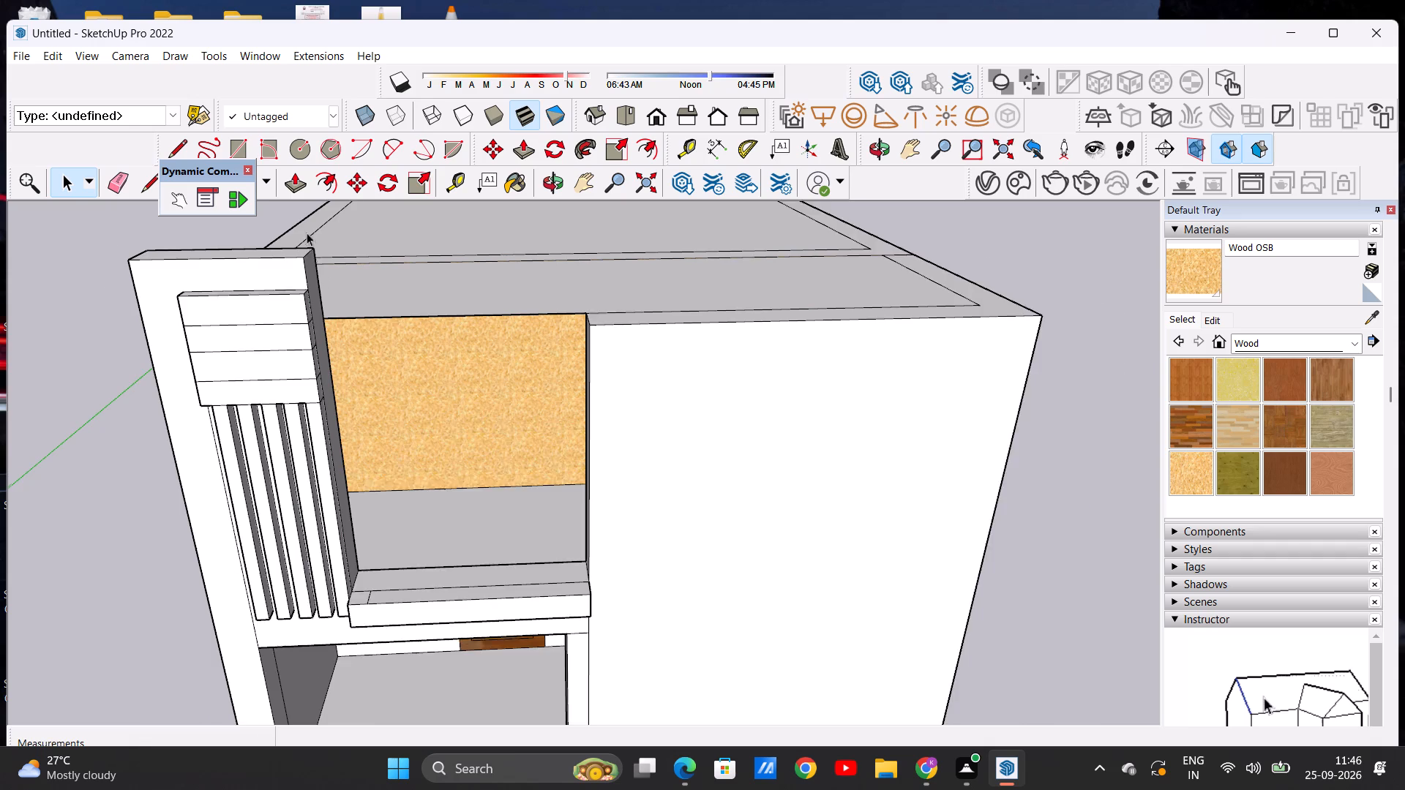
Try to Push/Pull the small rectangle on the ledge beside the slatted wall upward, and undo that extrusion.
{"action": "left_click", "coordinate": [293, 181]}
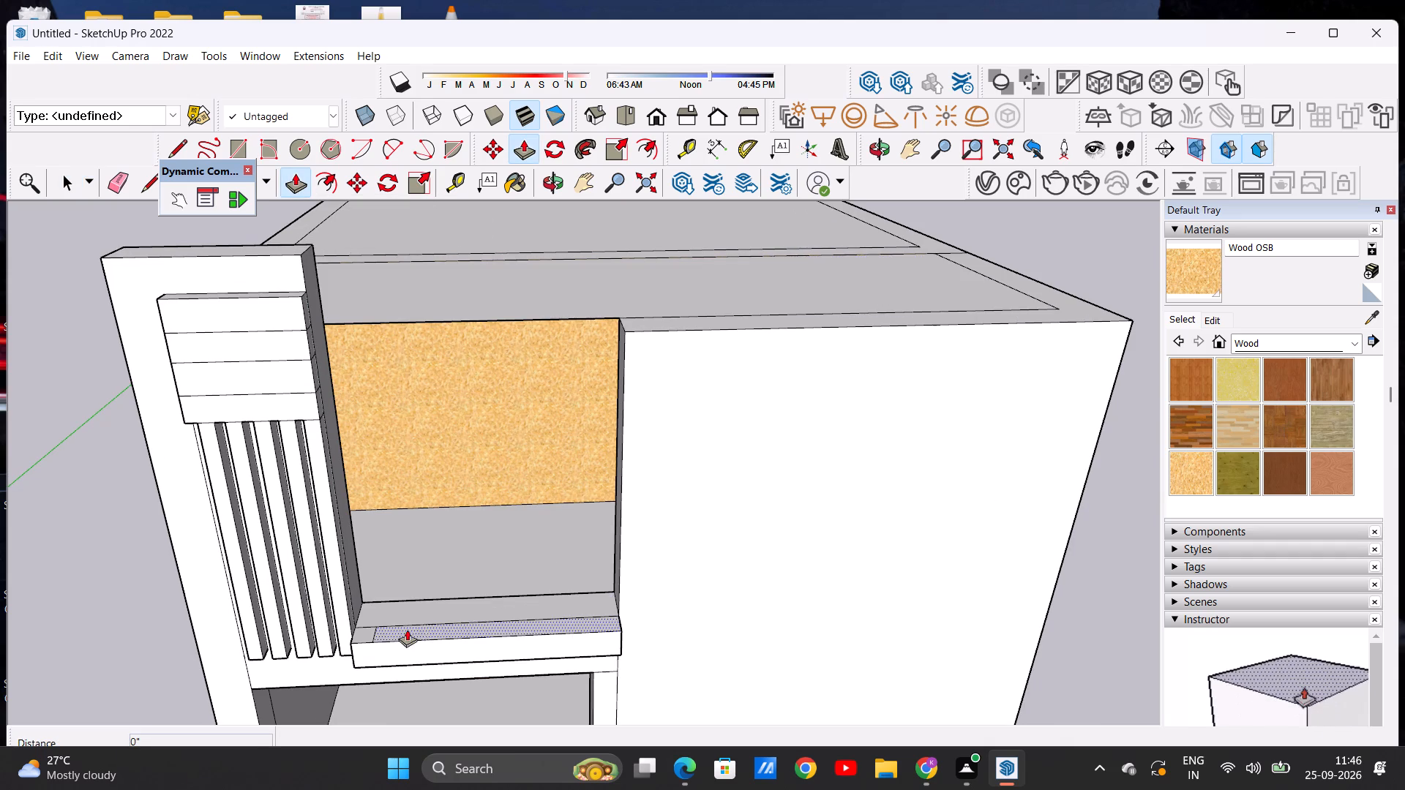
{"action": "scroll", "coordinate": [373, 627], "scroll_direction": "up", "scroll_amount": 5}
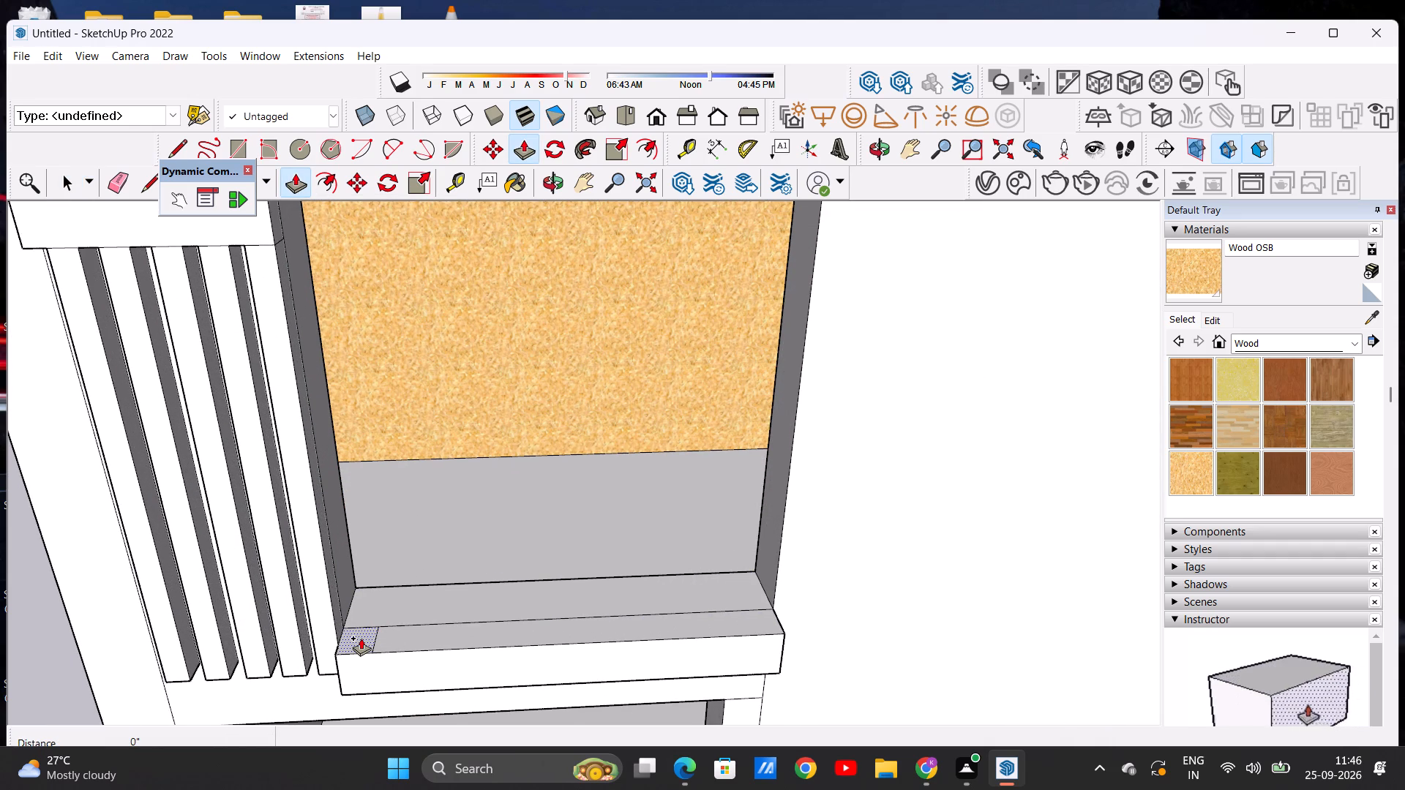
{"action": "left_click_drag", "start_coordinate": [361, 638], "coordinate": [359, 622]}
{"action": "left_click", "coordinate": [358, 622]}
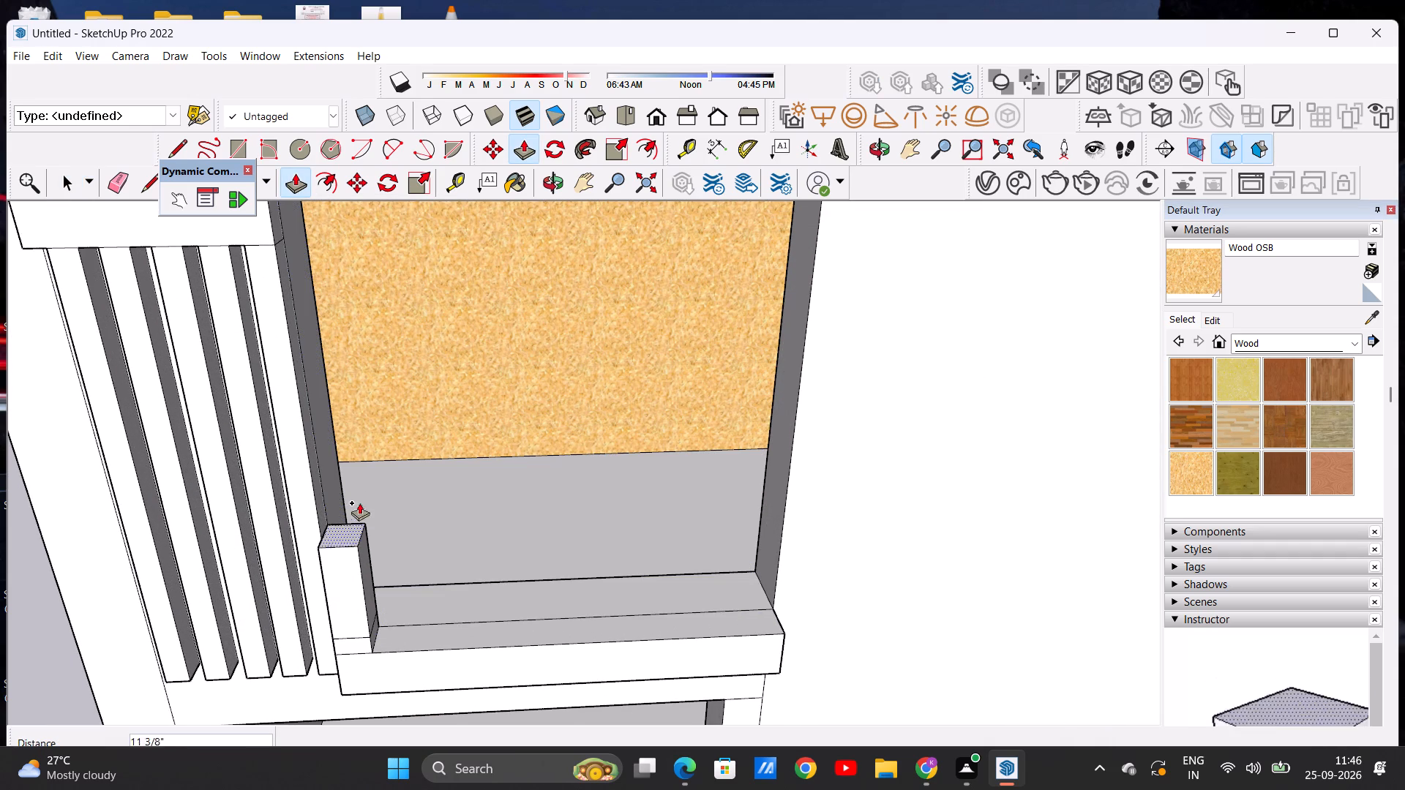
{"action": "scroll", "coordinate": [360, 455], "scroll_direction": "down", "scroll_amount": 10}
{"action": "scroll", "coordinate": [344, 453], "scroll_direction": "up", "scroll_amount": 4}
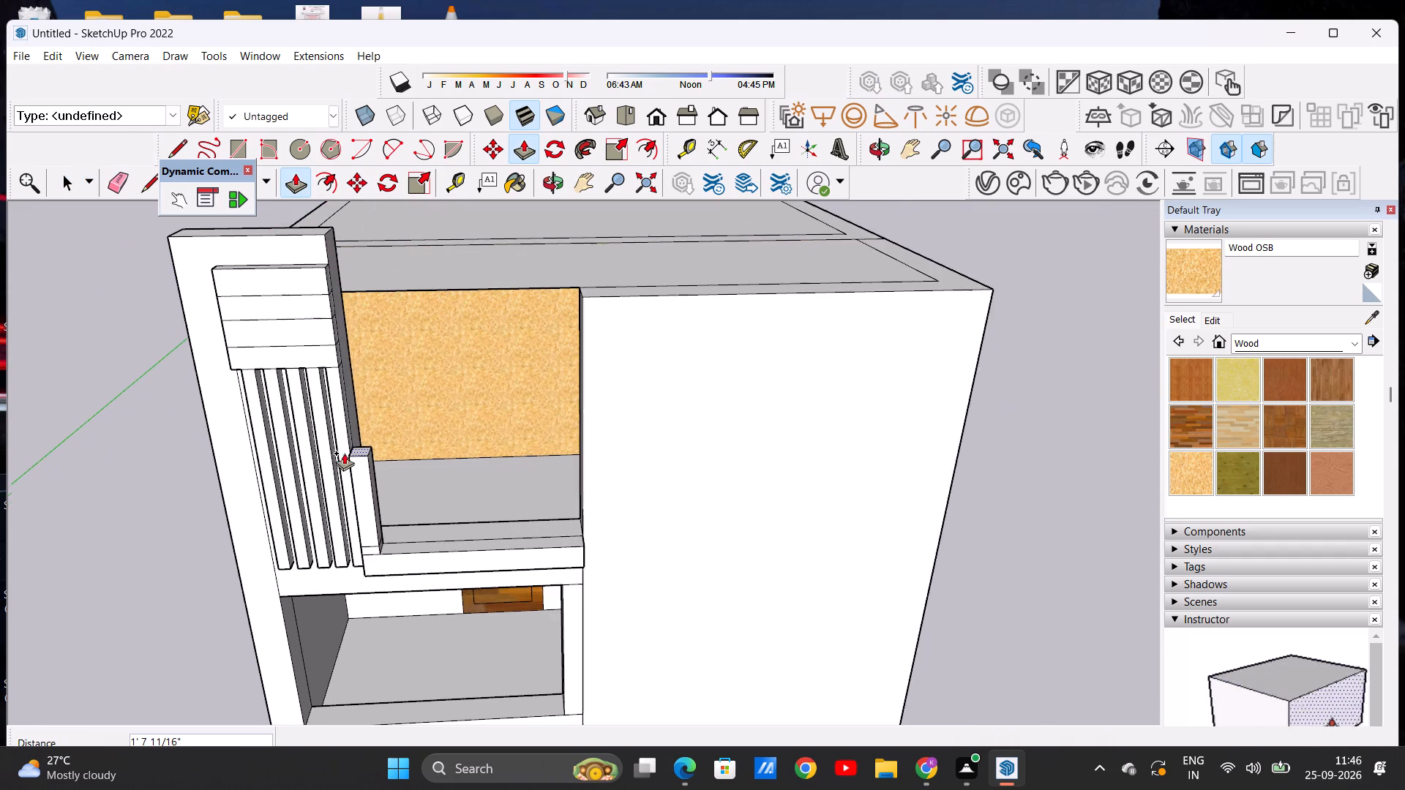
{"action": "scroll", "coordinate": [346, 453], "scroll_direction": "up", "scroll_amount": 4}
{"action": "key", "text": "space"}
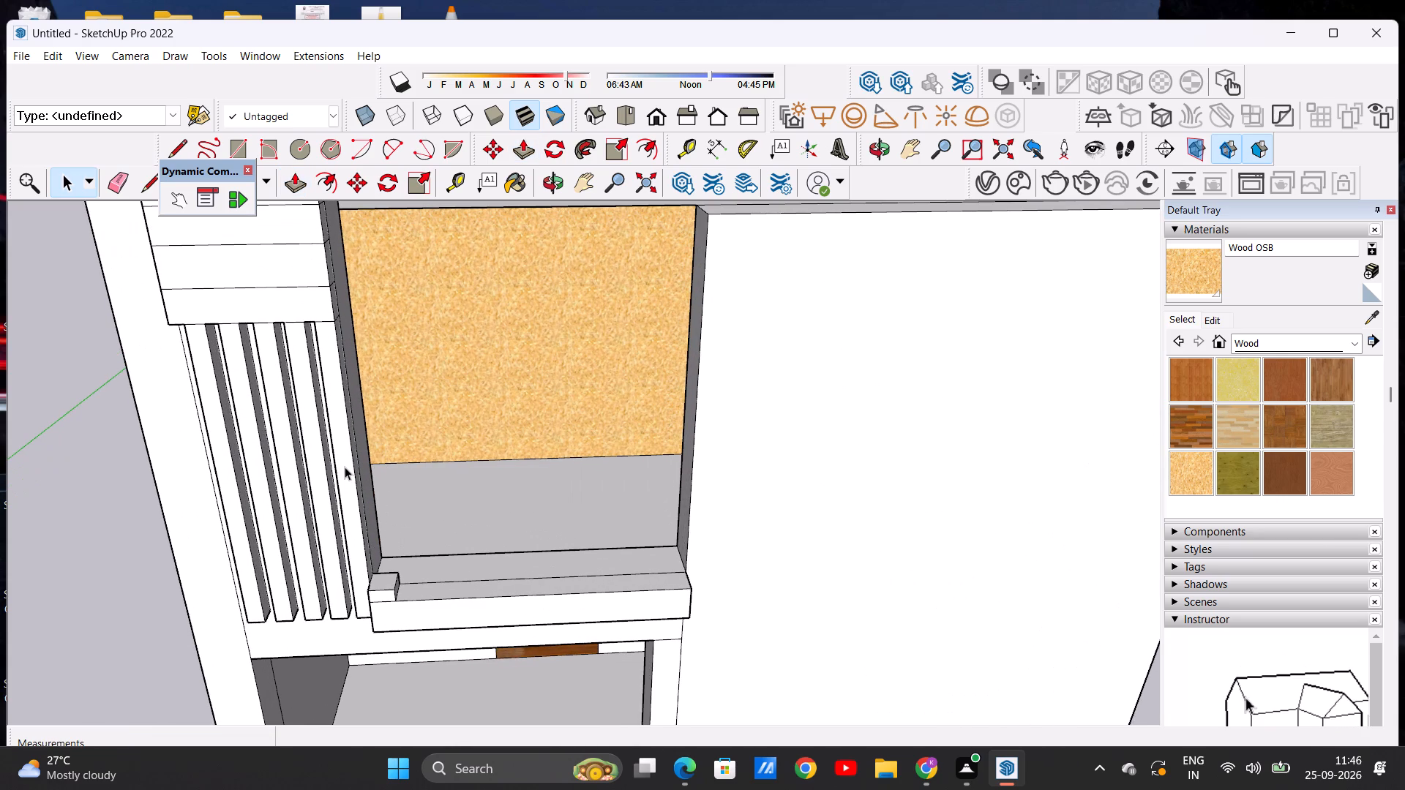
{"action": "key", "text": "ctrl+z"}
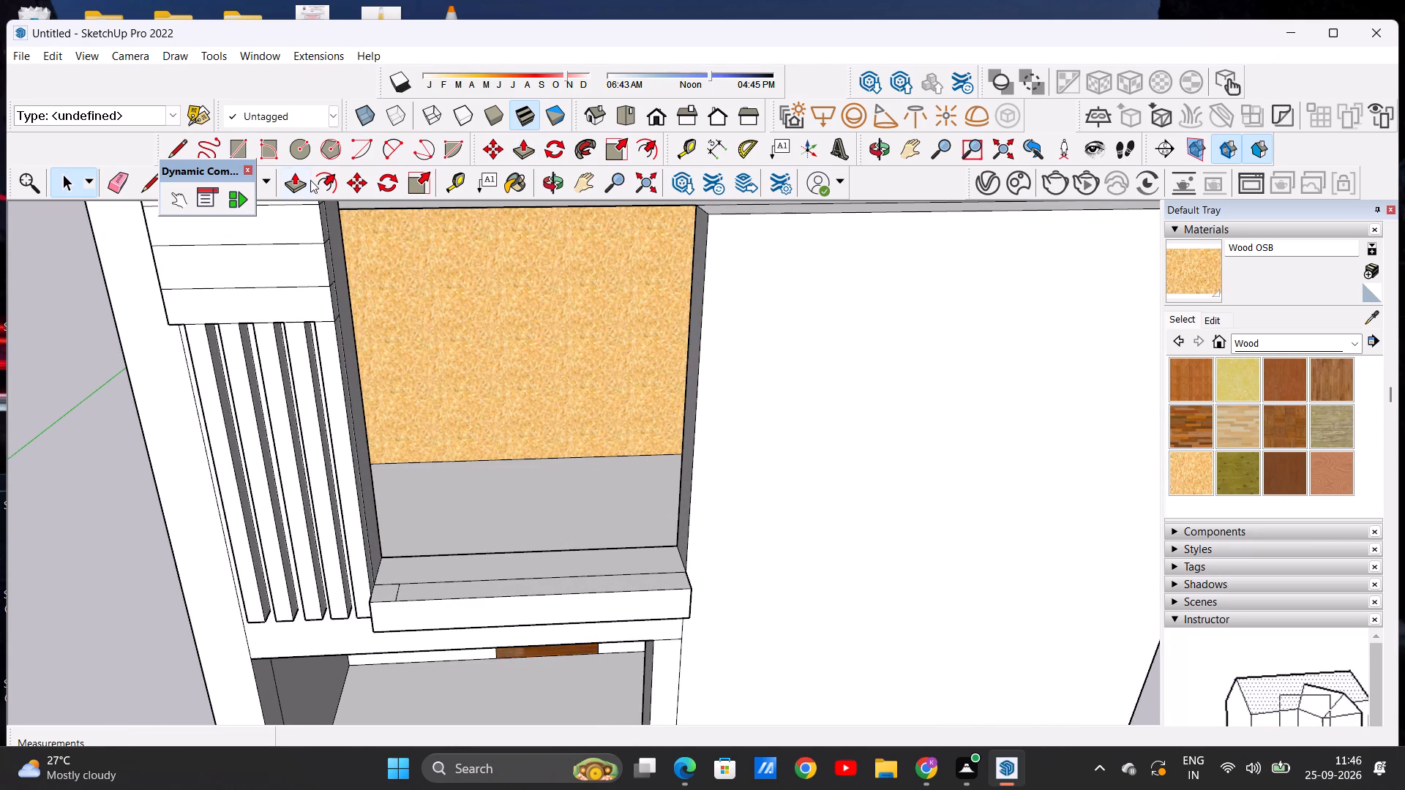
Push/Pull the small rectangle on the ledge beside the slatted wall upward about 4' 1 13/16", level with the large blank wall's top corner.
{"action": "left_click", "coordinate": [299, 187]}
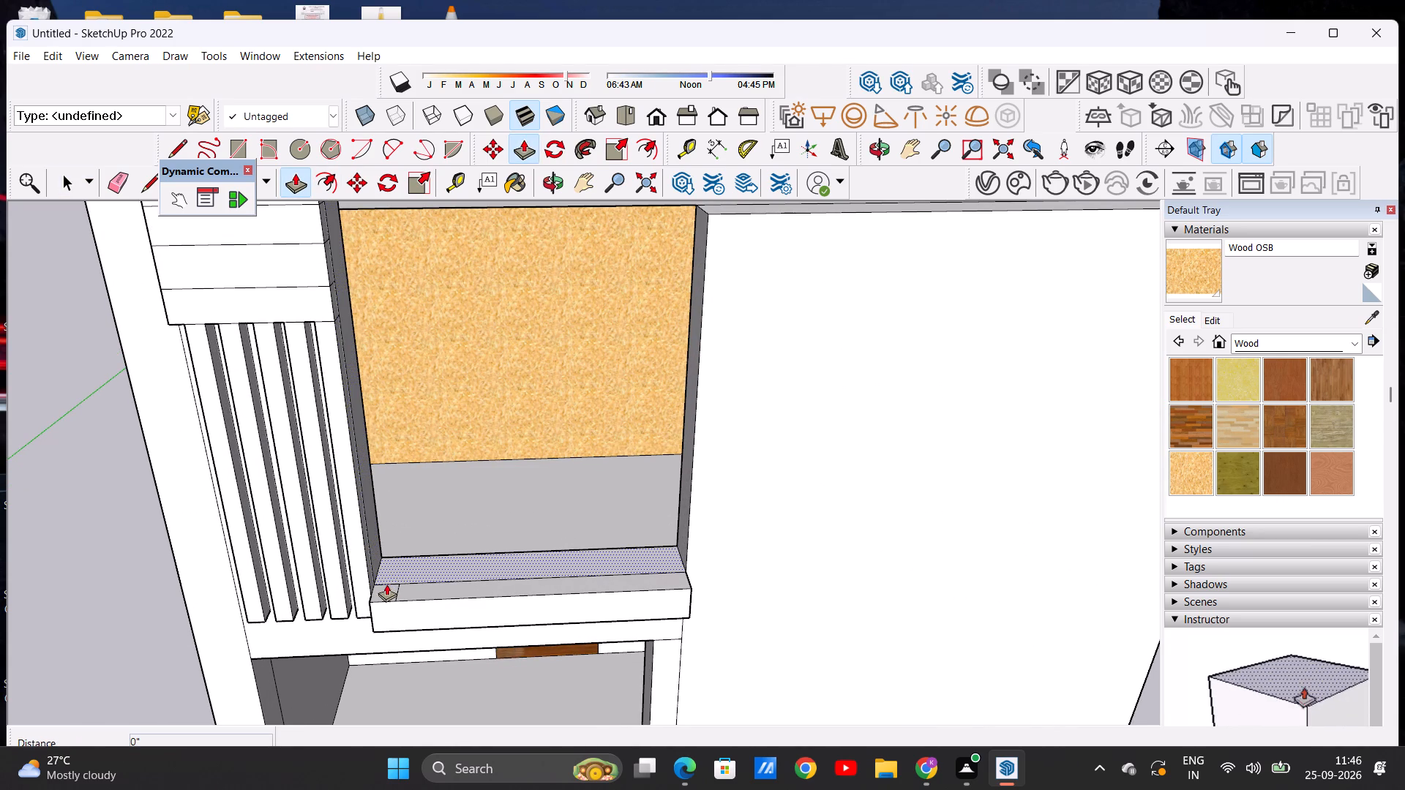
{"action": "left_click", "coordinate": [386, 585]}
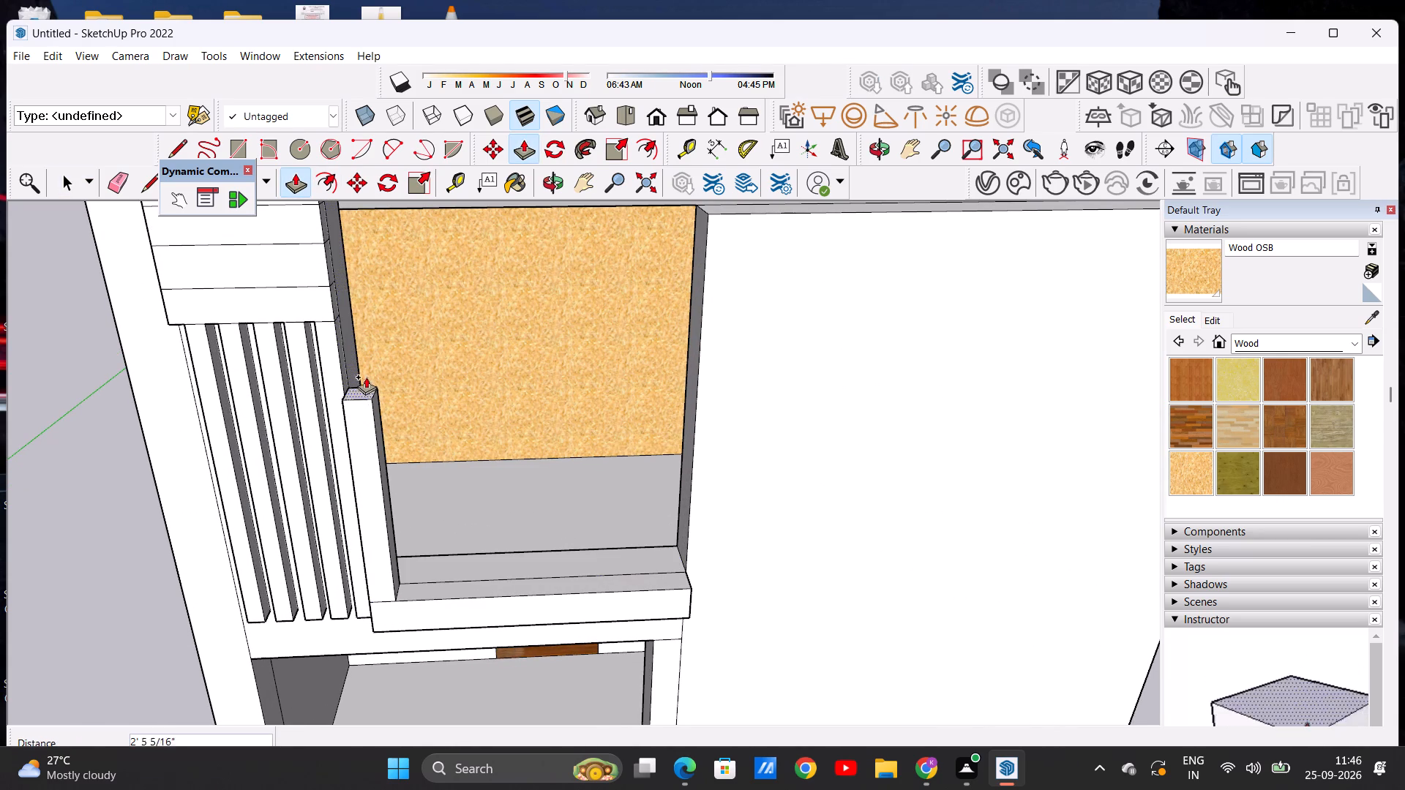
{"action": "scroll", "coordinate": [370, 372], "scroll_direction": "down", "scroll_amount": 8}
{"action": "middle_click_drag", "start_coordinate": [374, 374], "coordinate": [364, 321]}
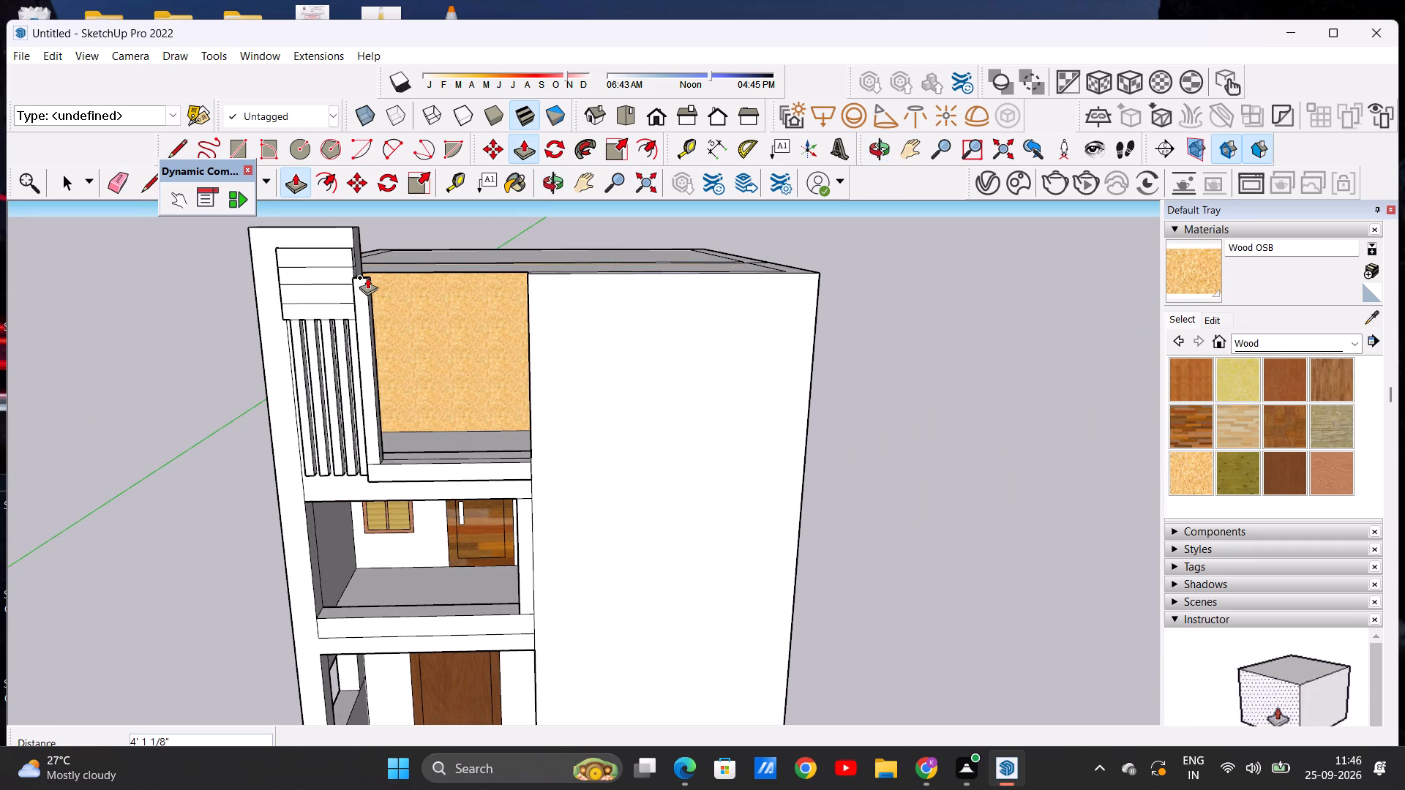
{"action": "middle_click_drag", "start_coordinate": [378, 285], "coordinate": [378, 304]}
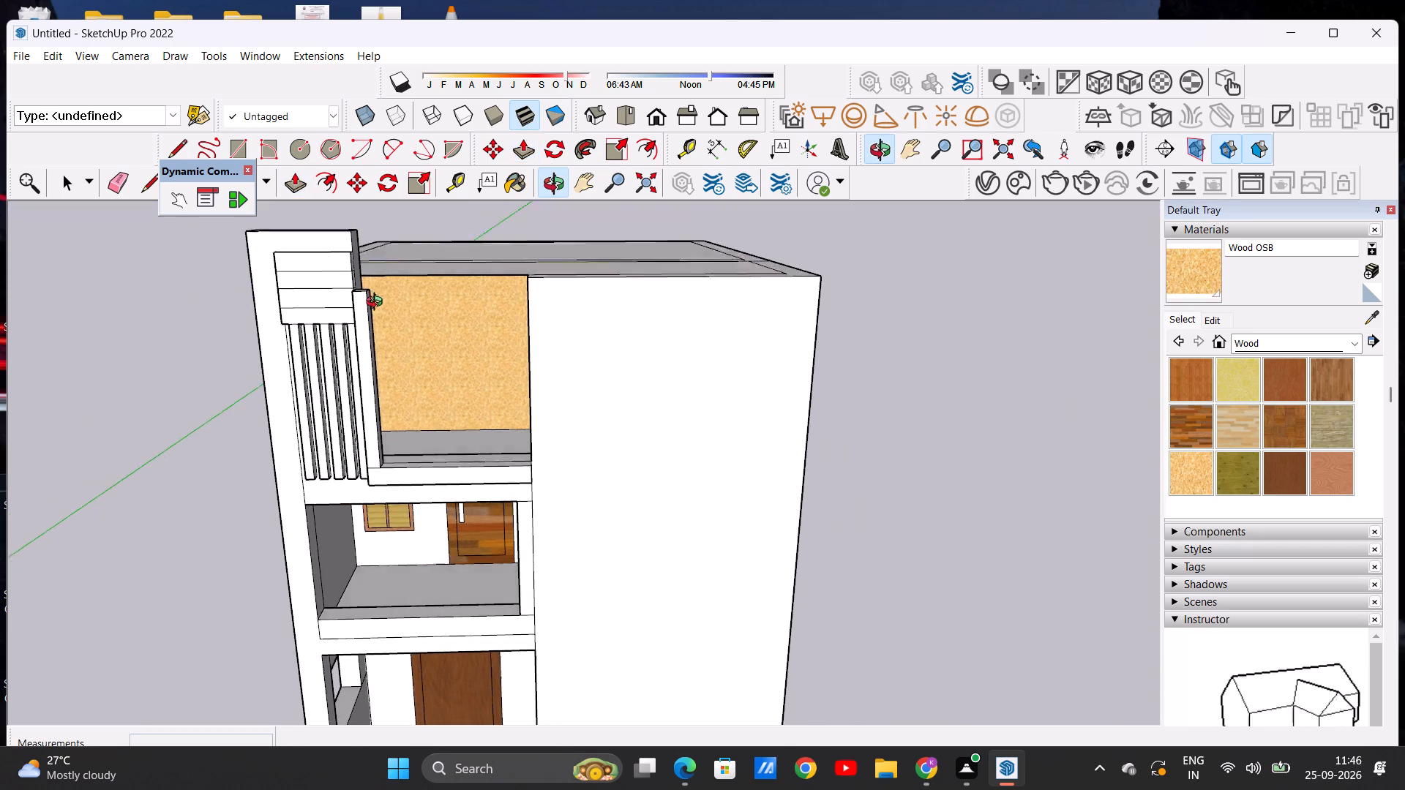
{"action": "middle_click_drag", "start_coordinate": [378, 304], "coordinate": [360, 371]}
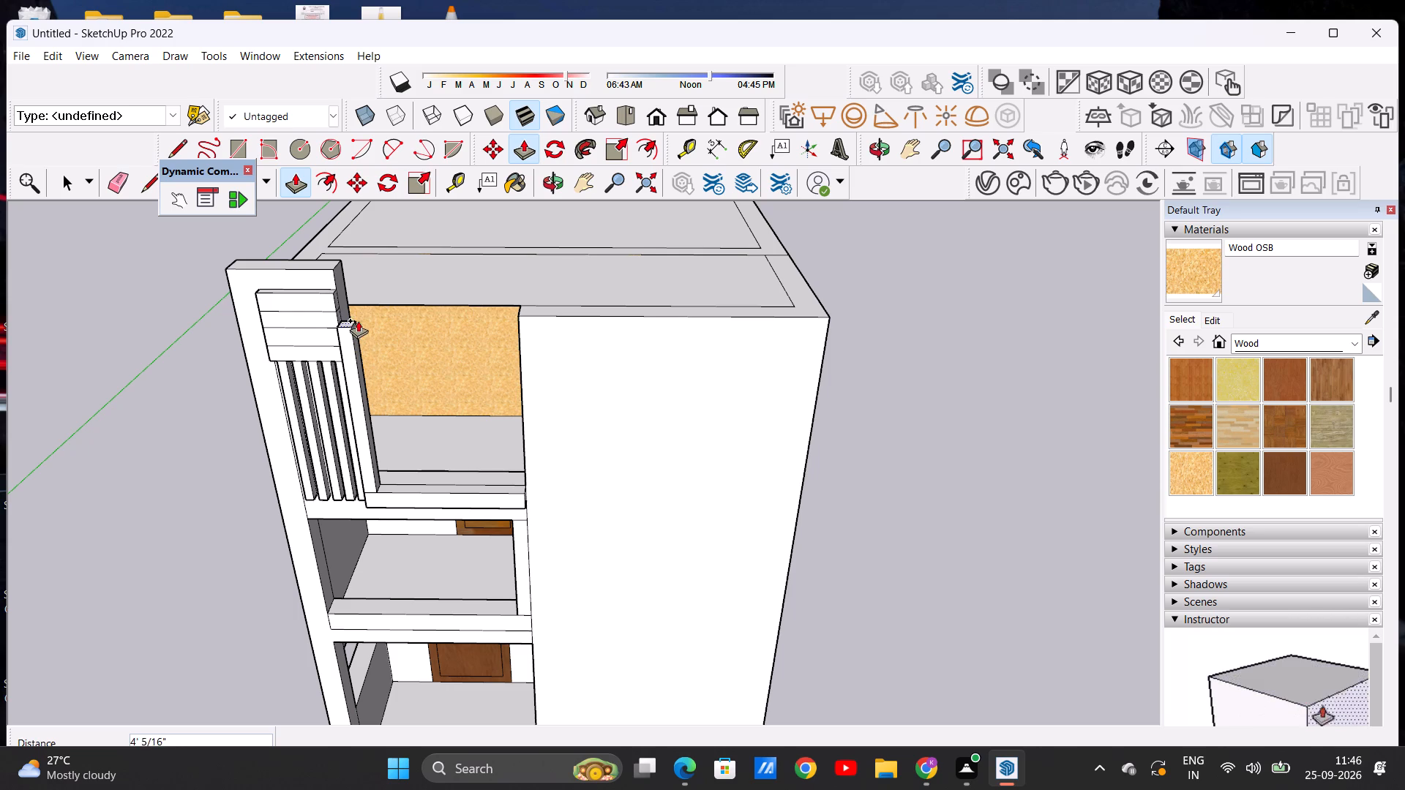
{"action": "left_click", "coordinate": [517, 312]}
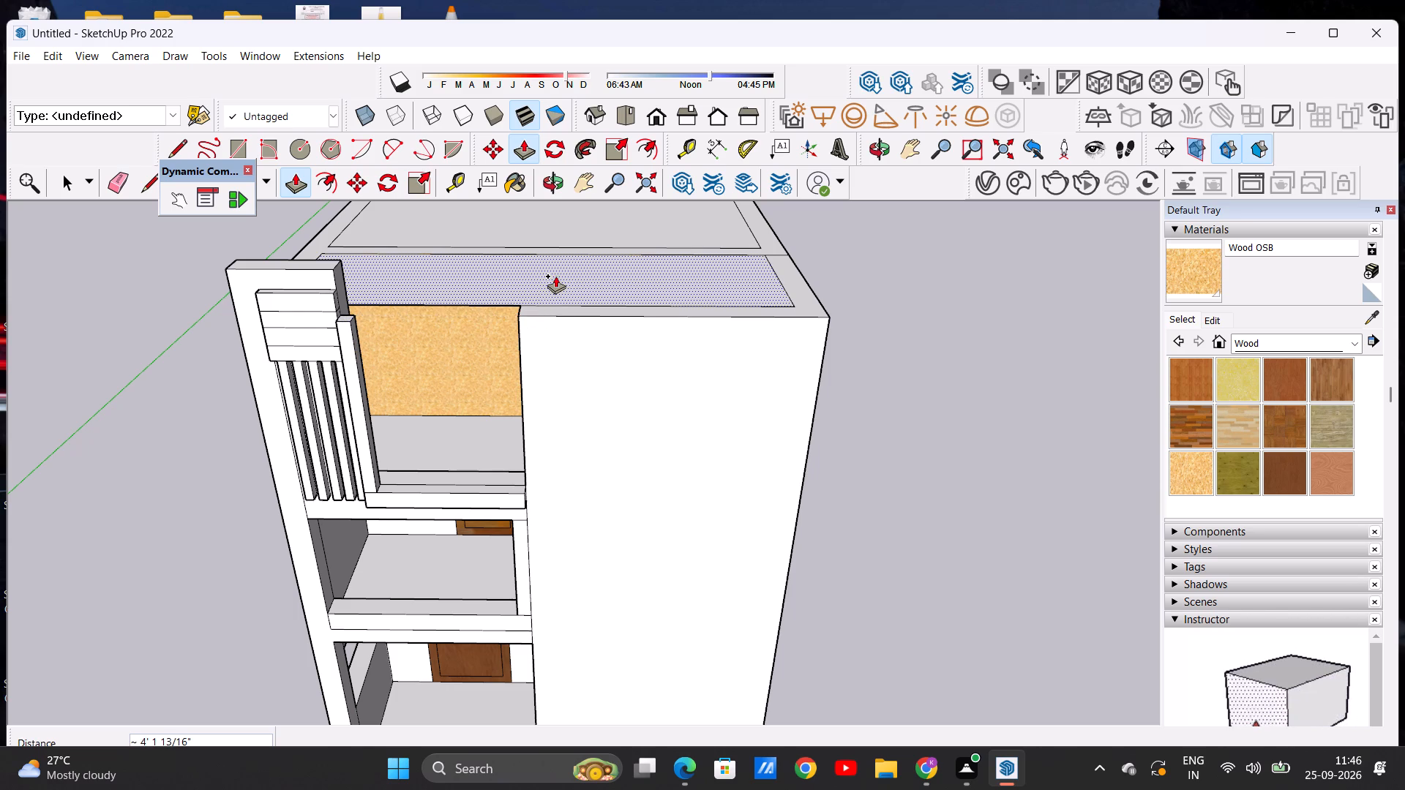
{"action": "scroll", "coordinate": [555, 276], "scroll_direction": "down", "scroll_amount": 2}
{"action": "middle_click_drag", "start_coordinate": [514, 377], "coordinate": [568, 288]}
{"action": "scroll", "coordinate": [533, 278], "scroll_direction": "up", "scroll_amount": 3}
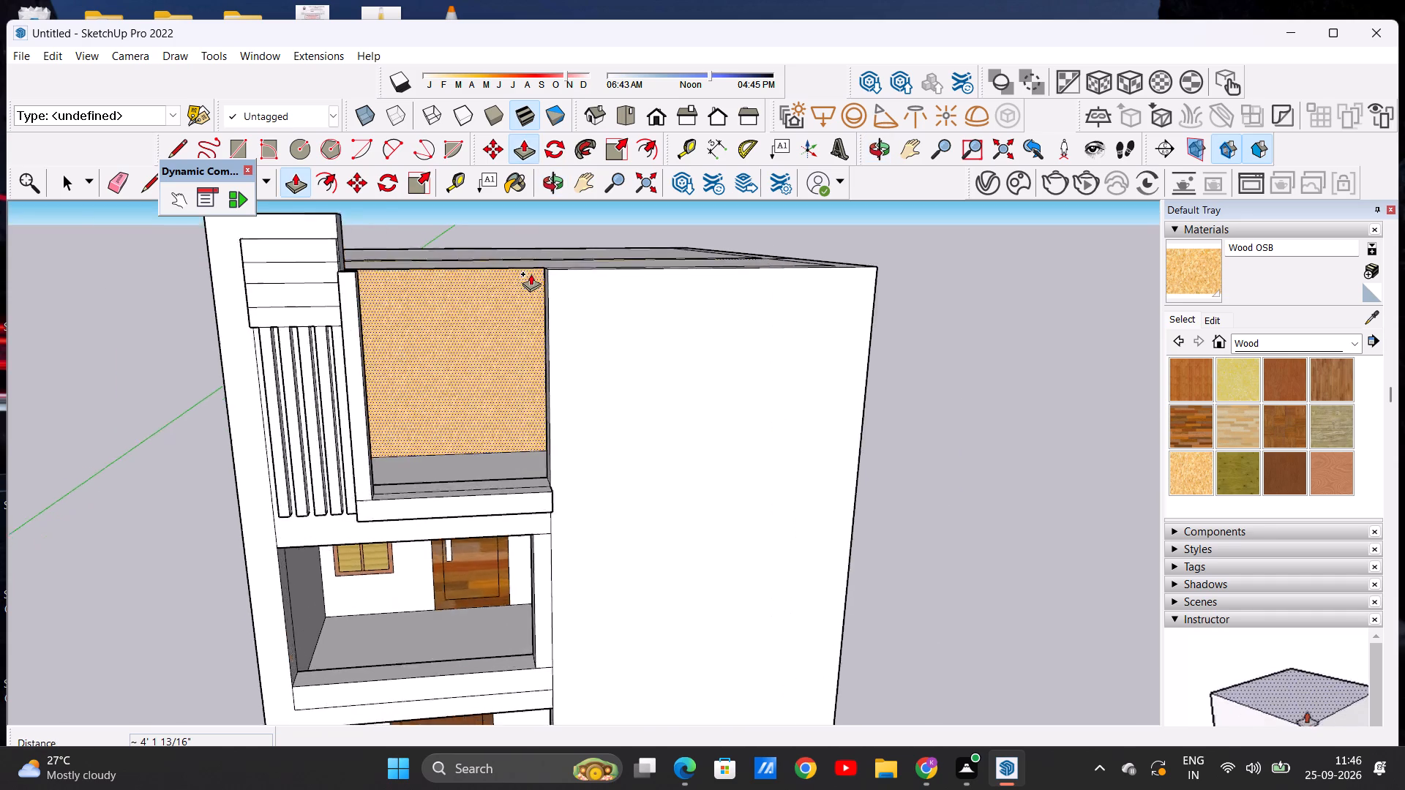
{"action": "scroll", "coordinate": [531, 274], "scroll_direction": "up", "scroll_amount": 5}
{"action": "key", "text": "space"}
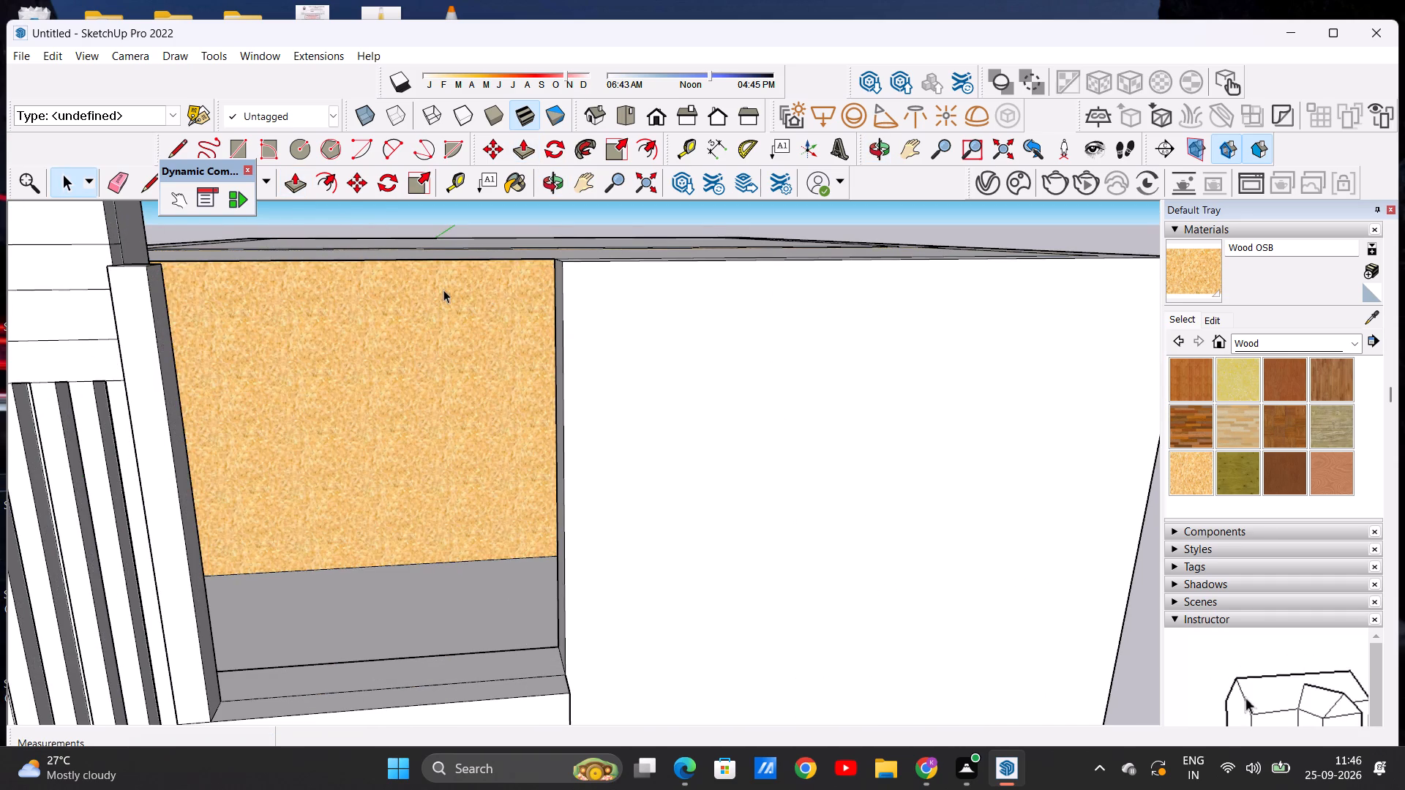
{"action": "middle_click_drag", "start_coordinate": [447, 293], "coordinate": [539, 357]}
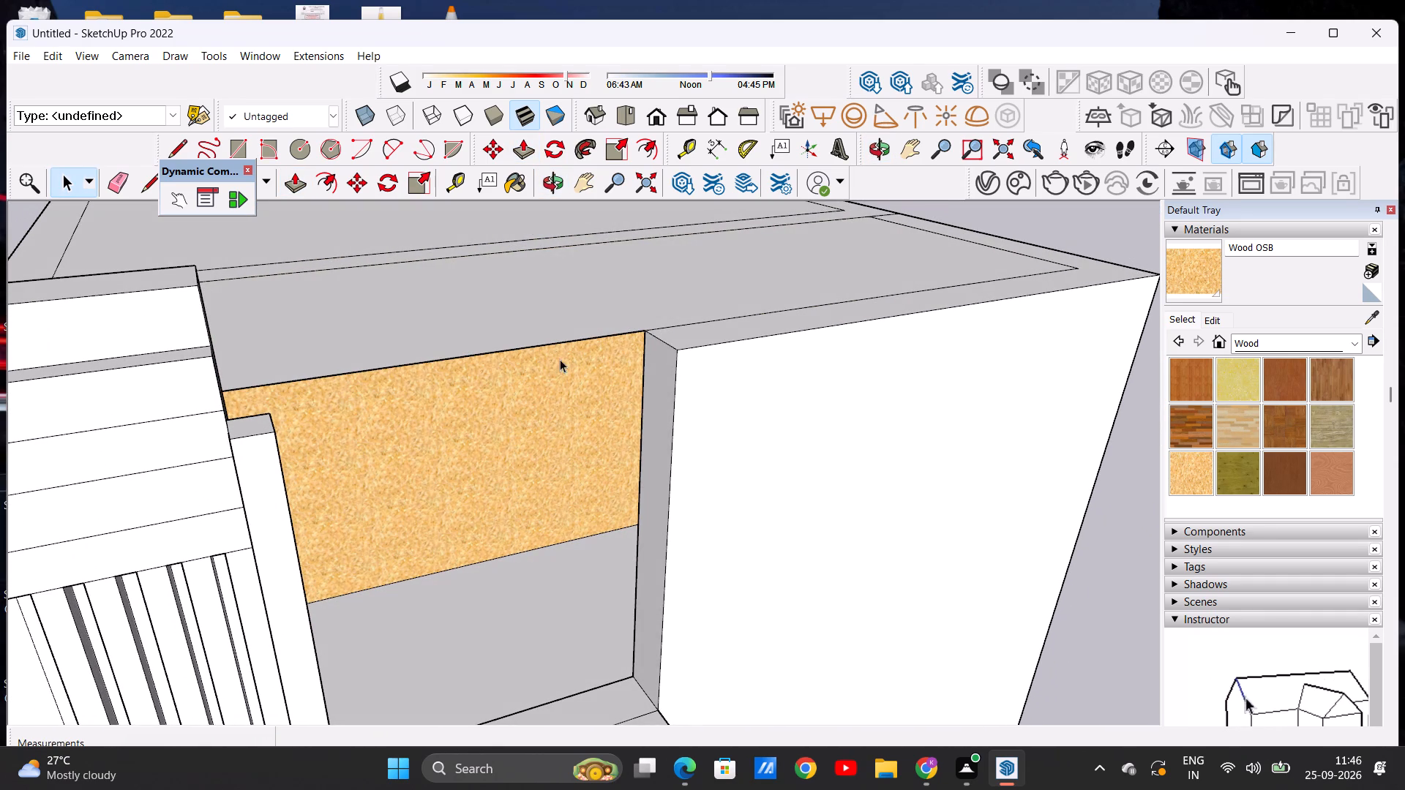
Draw a line about 7 3/16" long across the blank wall's inner side face, just below the top corner of the top-floor opening.
{"action": "left_click", "coordinate": [176, 146]}
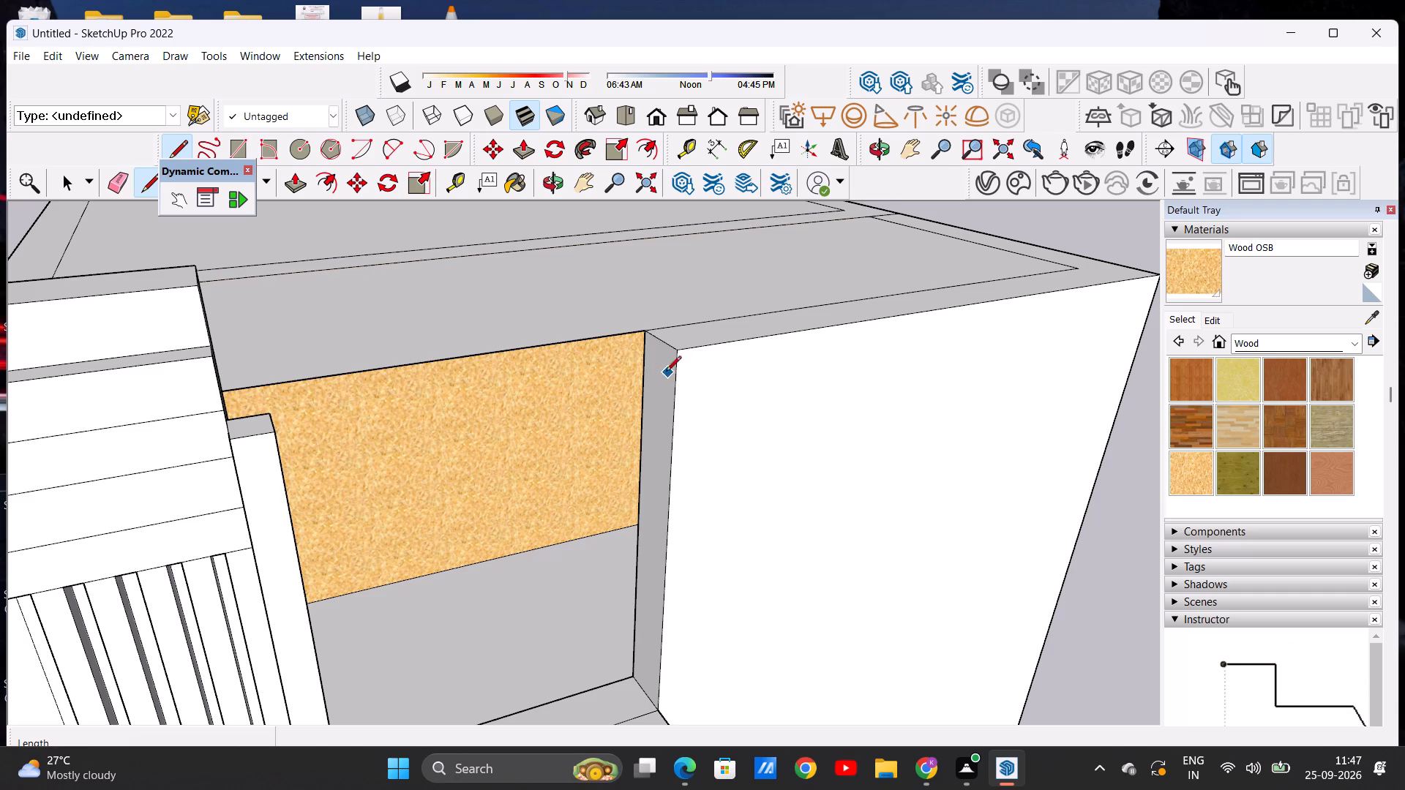
{"action": "left_click", "coordinate": [642, 367]}
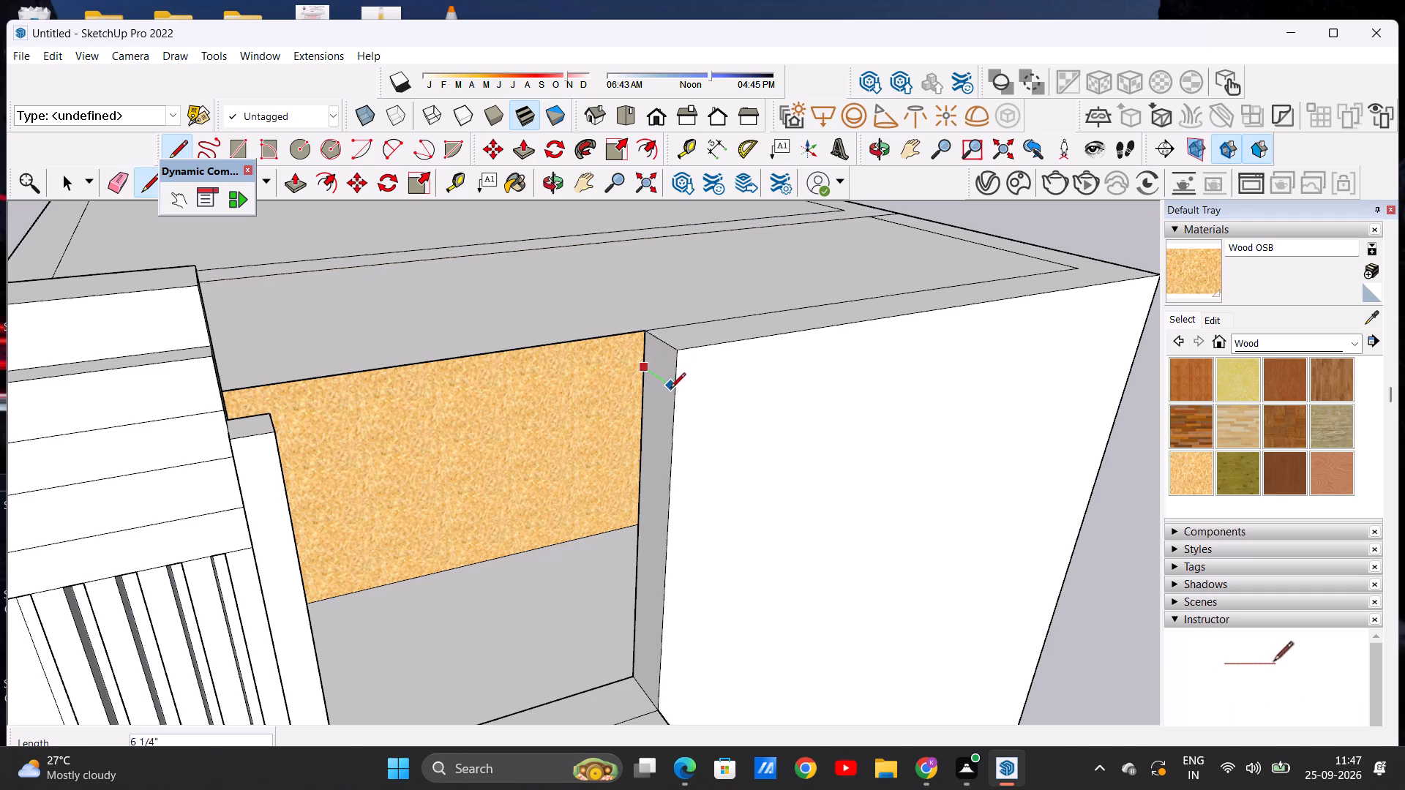
{"action": "left_click", "coordinate": [672, 394]}
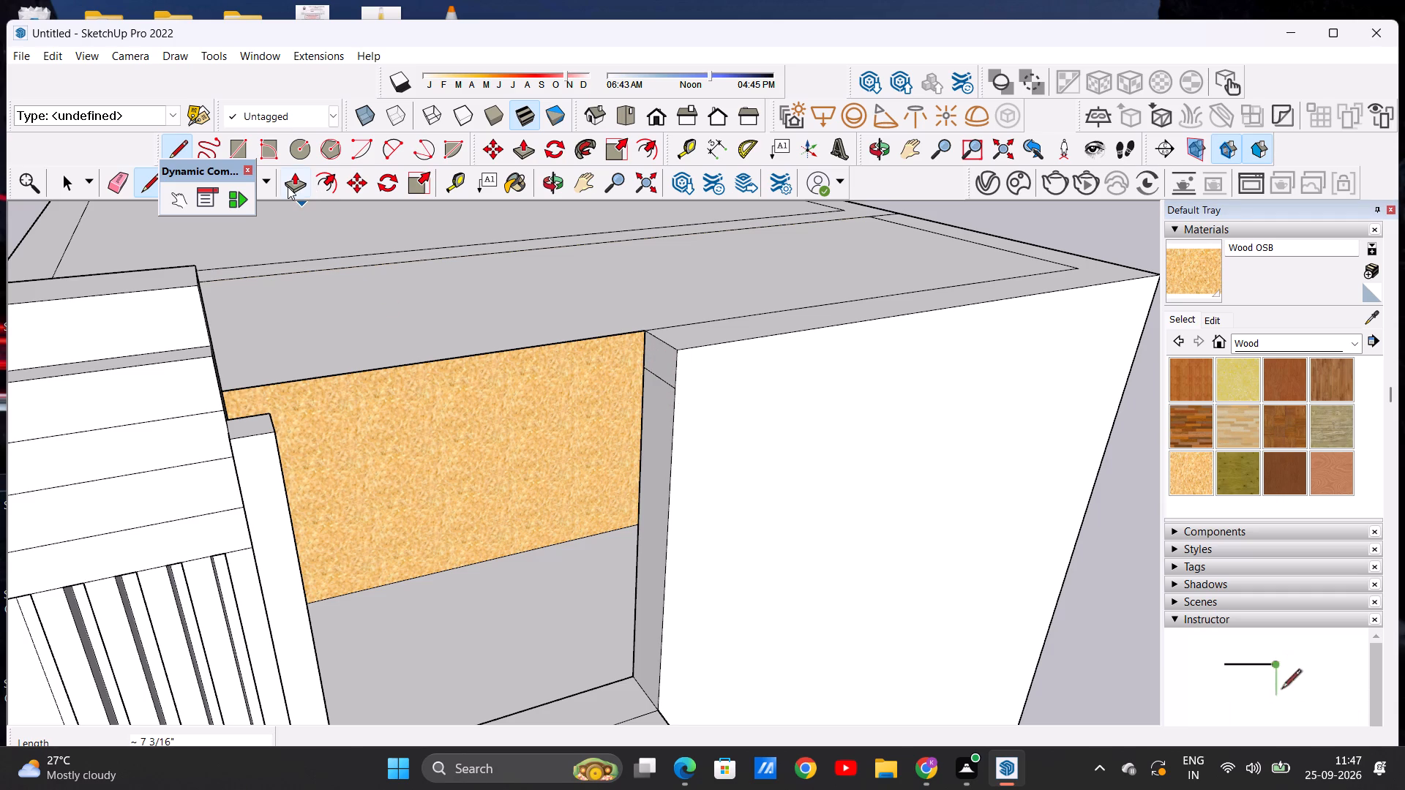
Push/Pull the small rectangle at the top of that side face about 3' 8 1/8" across the opening to the slatted wall.
{"action": "left_click", "coordinate": [288, 187]}
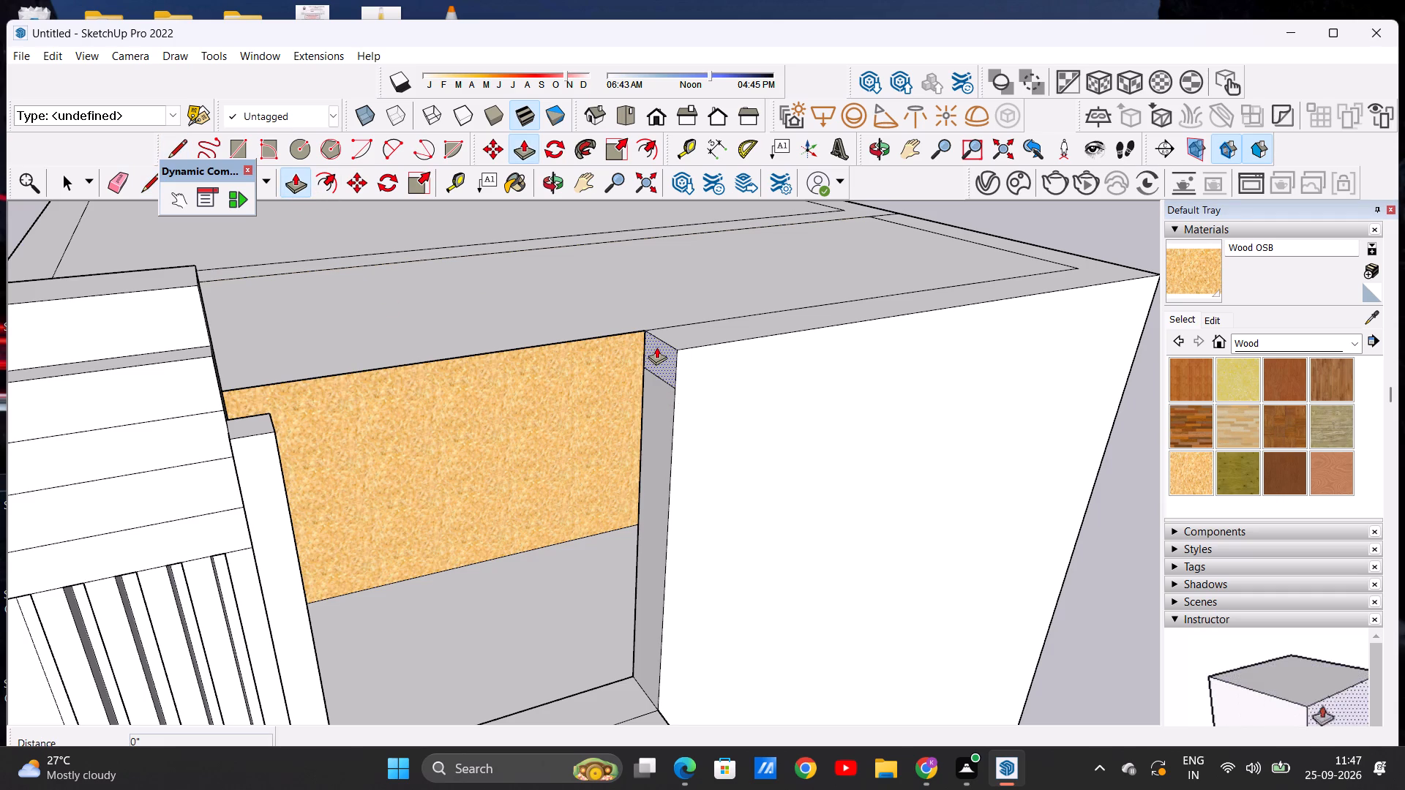
{"action": "left_click", "coordinate": [656, 347]}
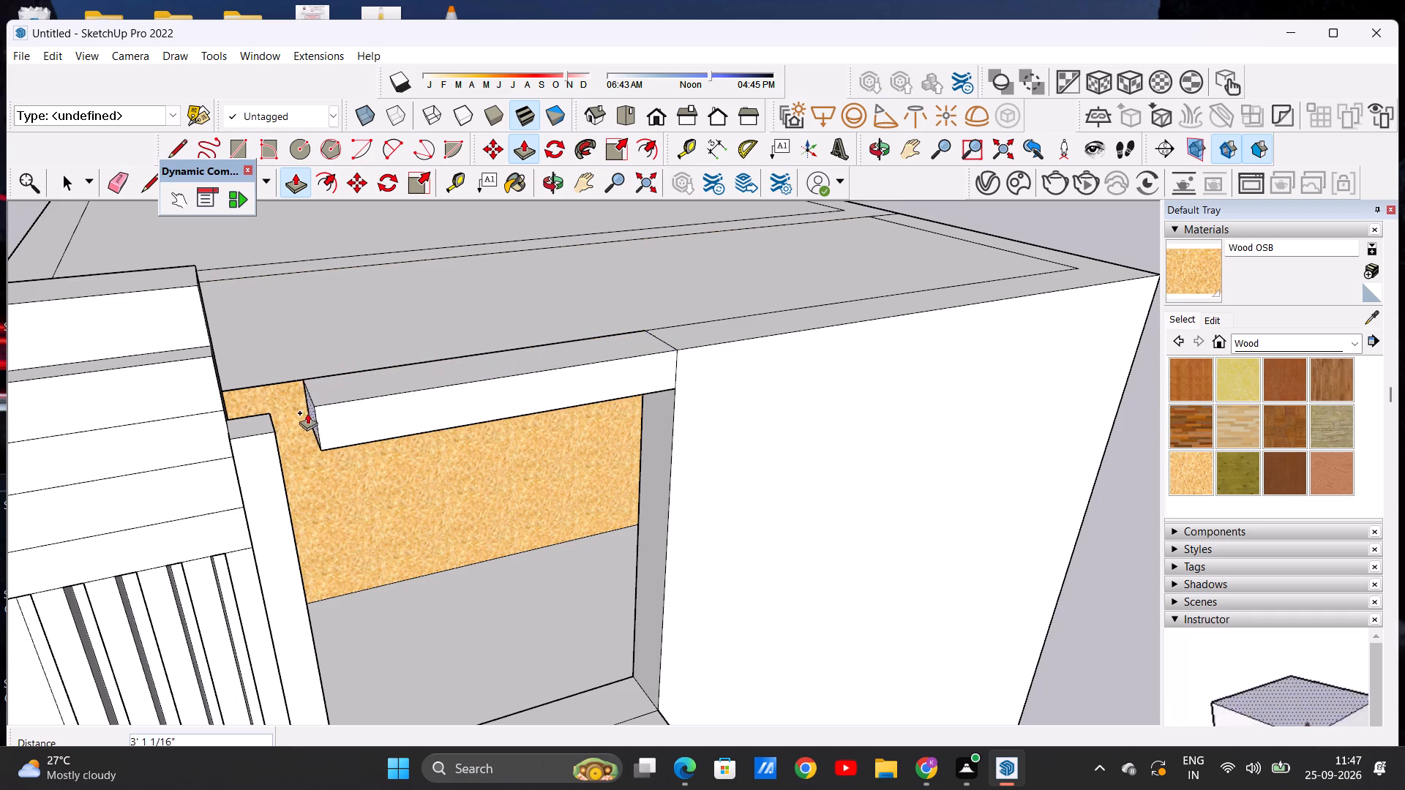
{"action": "middle_click_drag", "start_coordinate": [323, 430], "coordinate": [231, 375]}
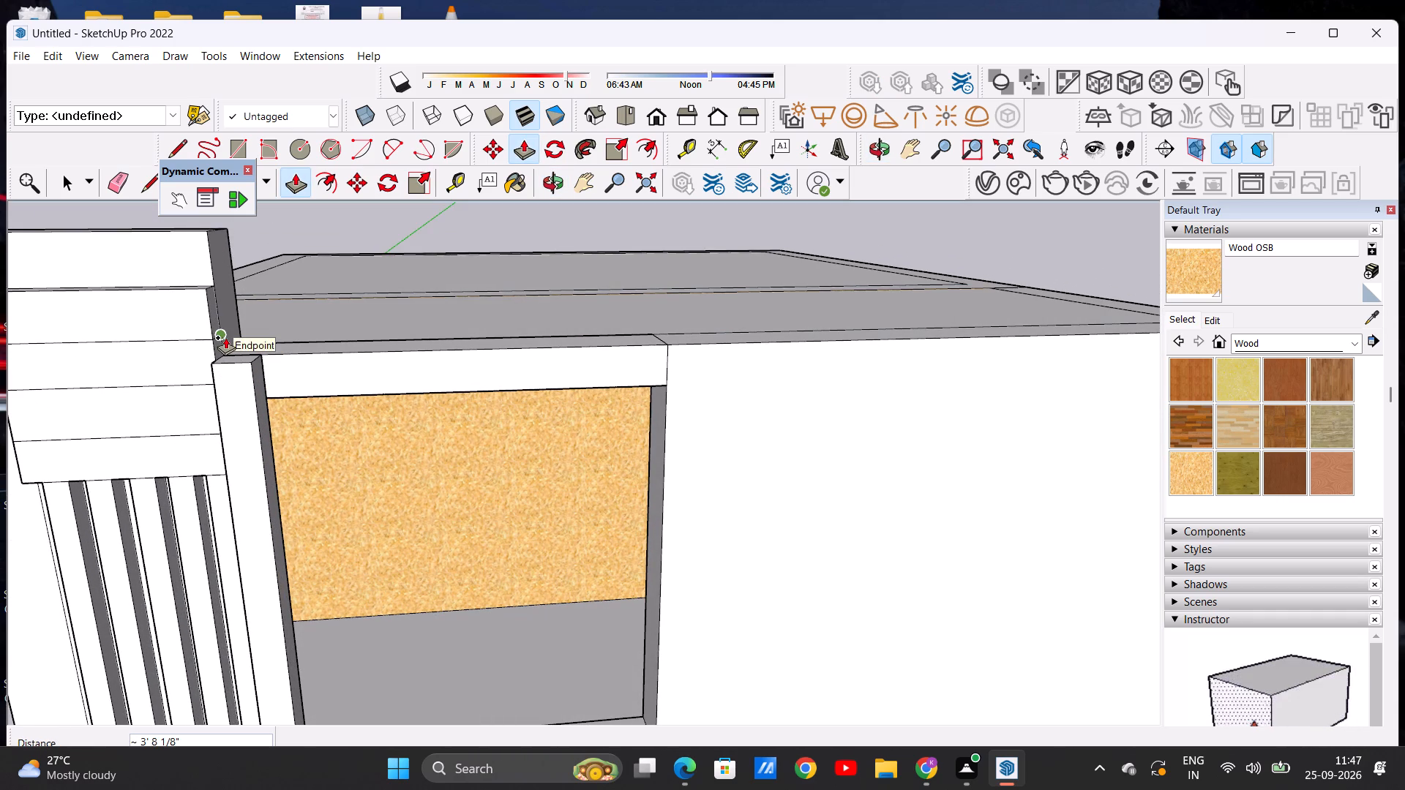
{"action": "left_click", "coordinate": [225, 337]}
{"action": "key", "text": "space"}
Draw a line about 4 3/16" long across the projecting upright's inner side face, level with the underside of the top beam.
{"action": "middle_click_drag", "start_coordinate": [364, 473], "coordinate": [389, 399]}
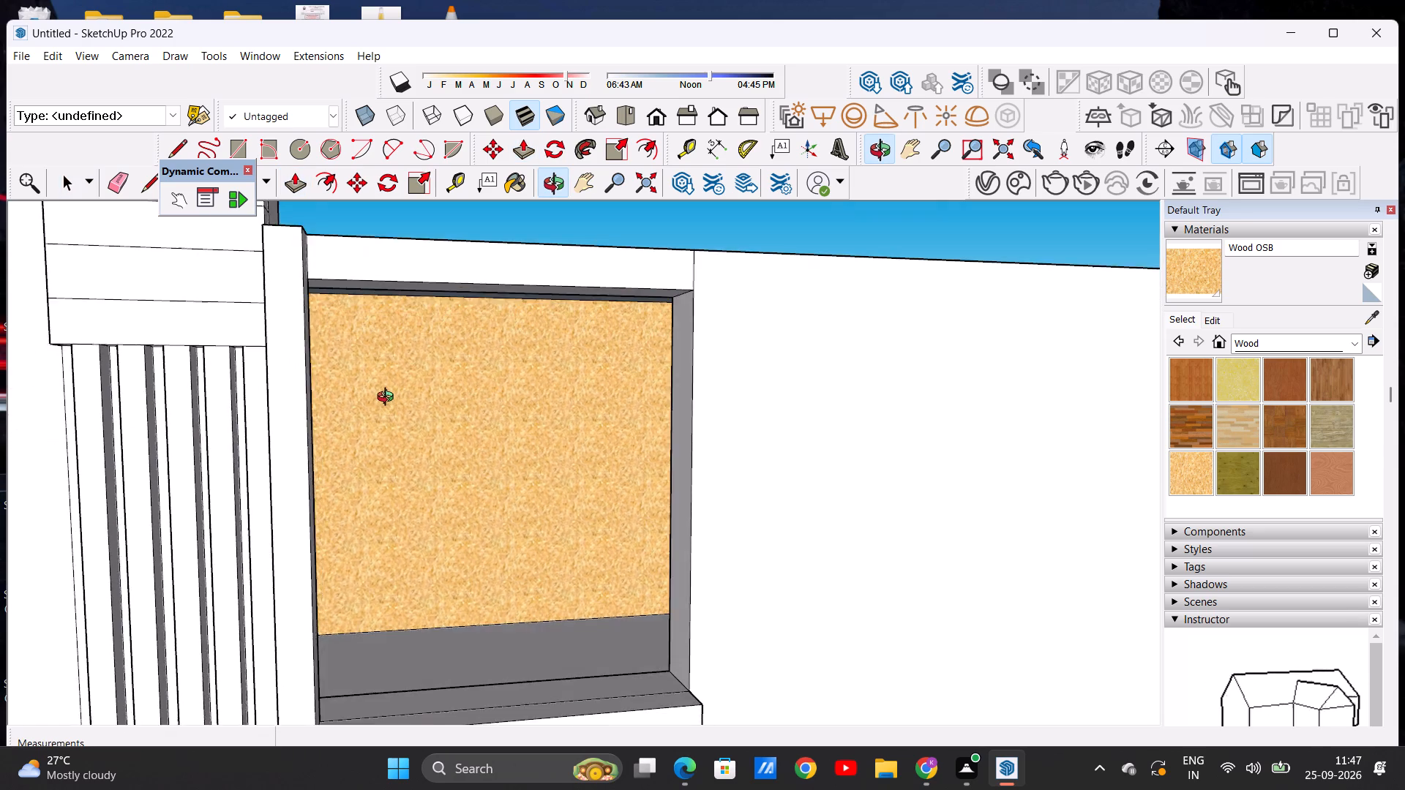
{"action": "middle_click_drag", "start_coordinate": [389, 399], "coordinate": [383, 407]}
{"action": "scroll", "coordinate": [375, 430], "scroll_direction": "down", "scroll_amount": 7}
{"action": "scroll", "coordinate": [529, 361], "scroll_direction": "up", "scroll_amount": 2}
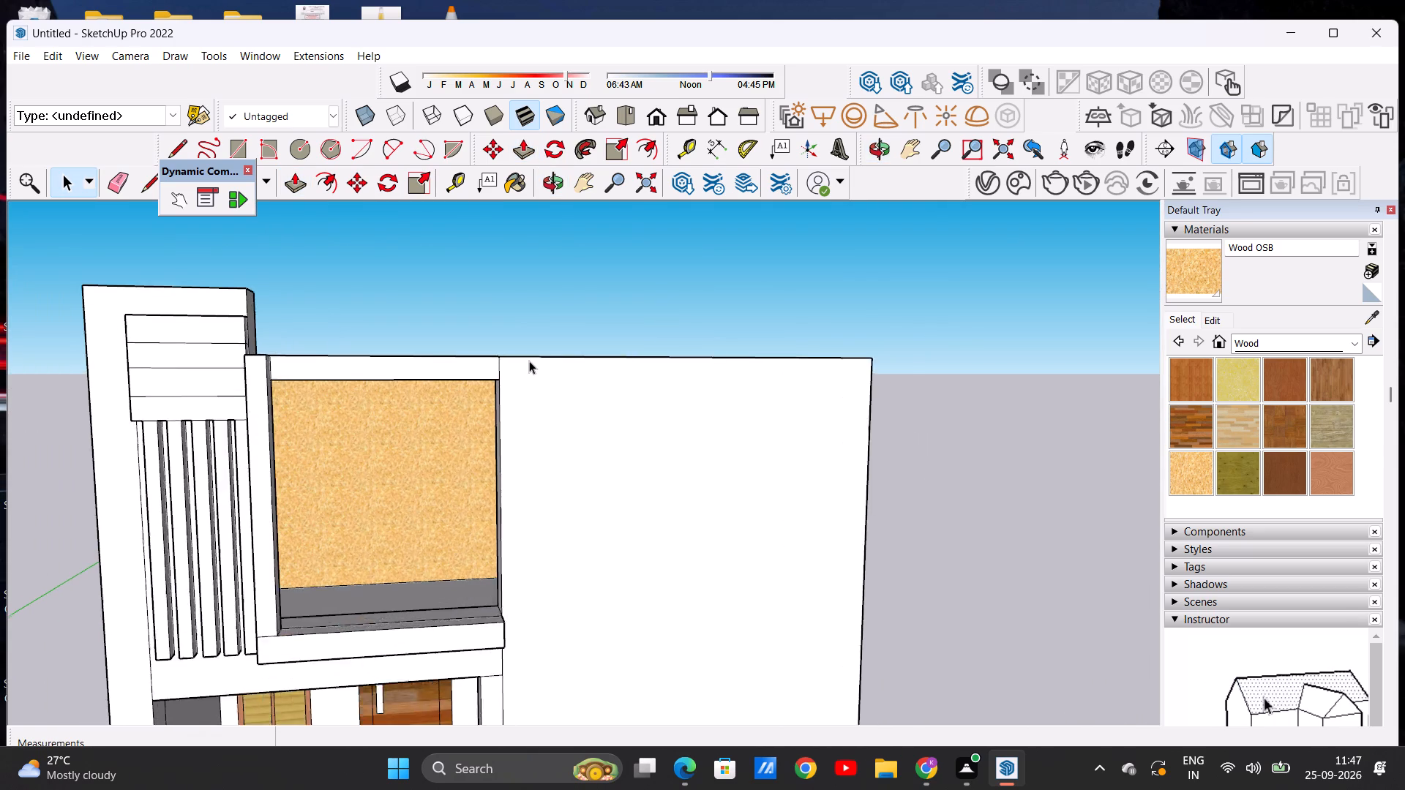
{"action": "scroll", "coordinate": [529, 361], "scroll_direction": "up", "scroll_amount": 2}
{"action": "middle_click_drag", "start_coordinate": [370, 358], "coordinate": [251, 431]}
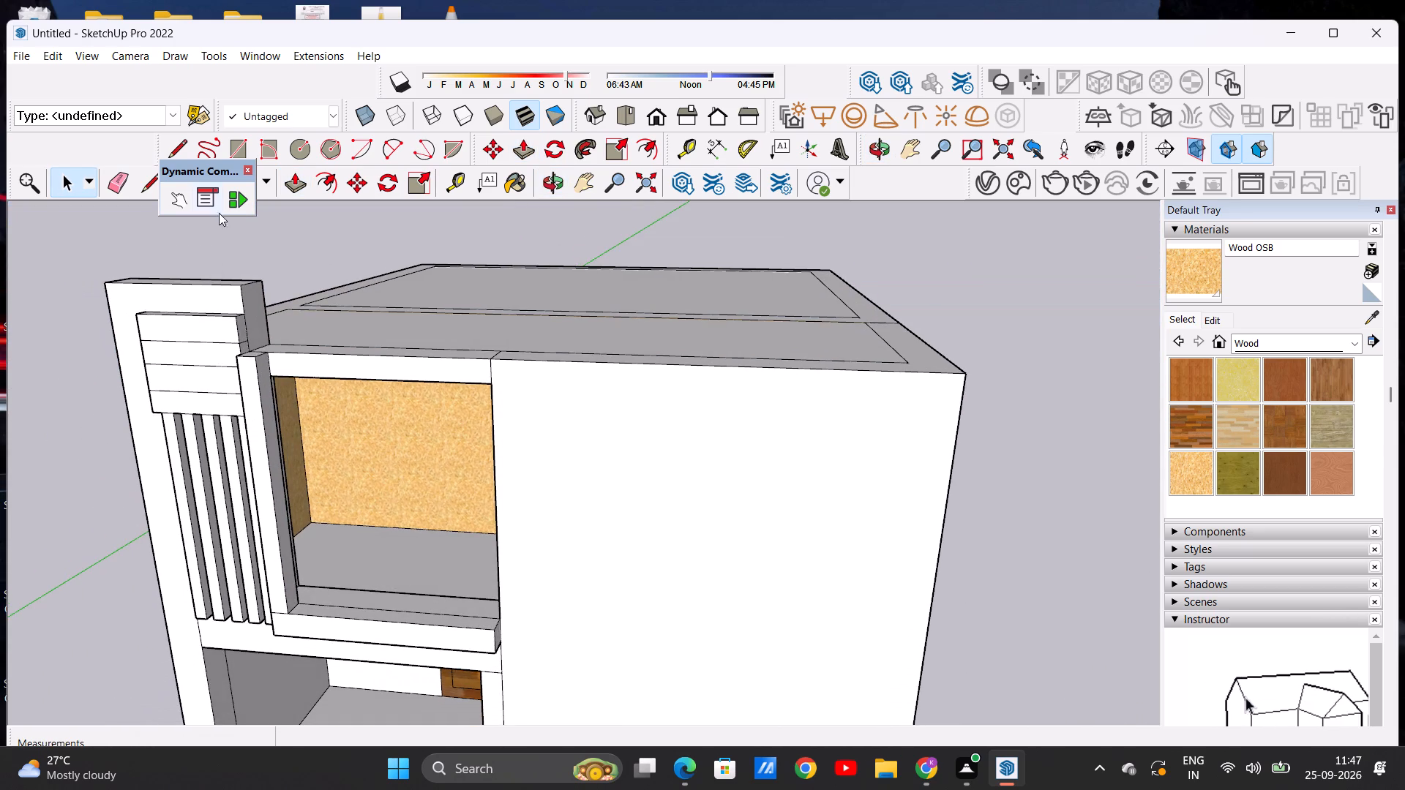
{"action": "scroll", "coordinate": [257, 207], "scroll_direction": "up", "scroll_amount": 3}
{"action": "left_click", "coordinate": [147, 178]}
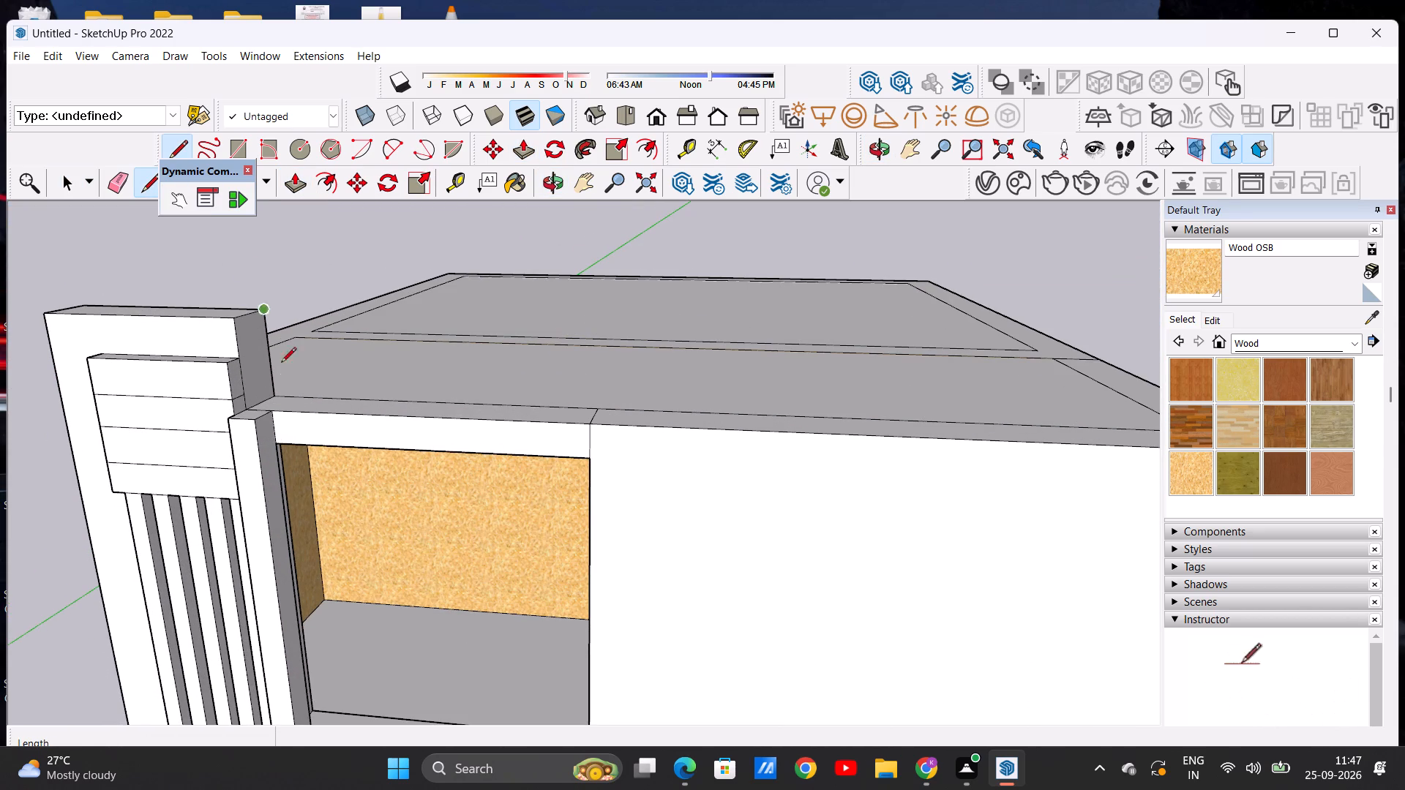
{"action": "scroll", "coordinate": [268, 448], "scroll_direction": "up", "scroll_amount": 5}
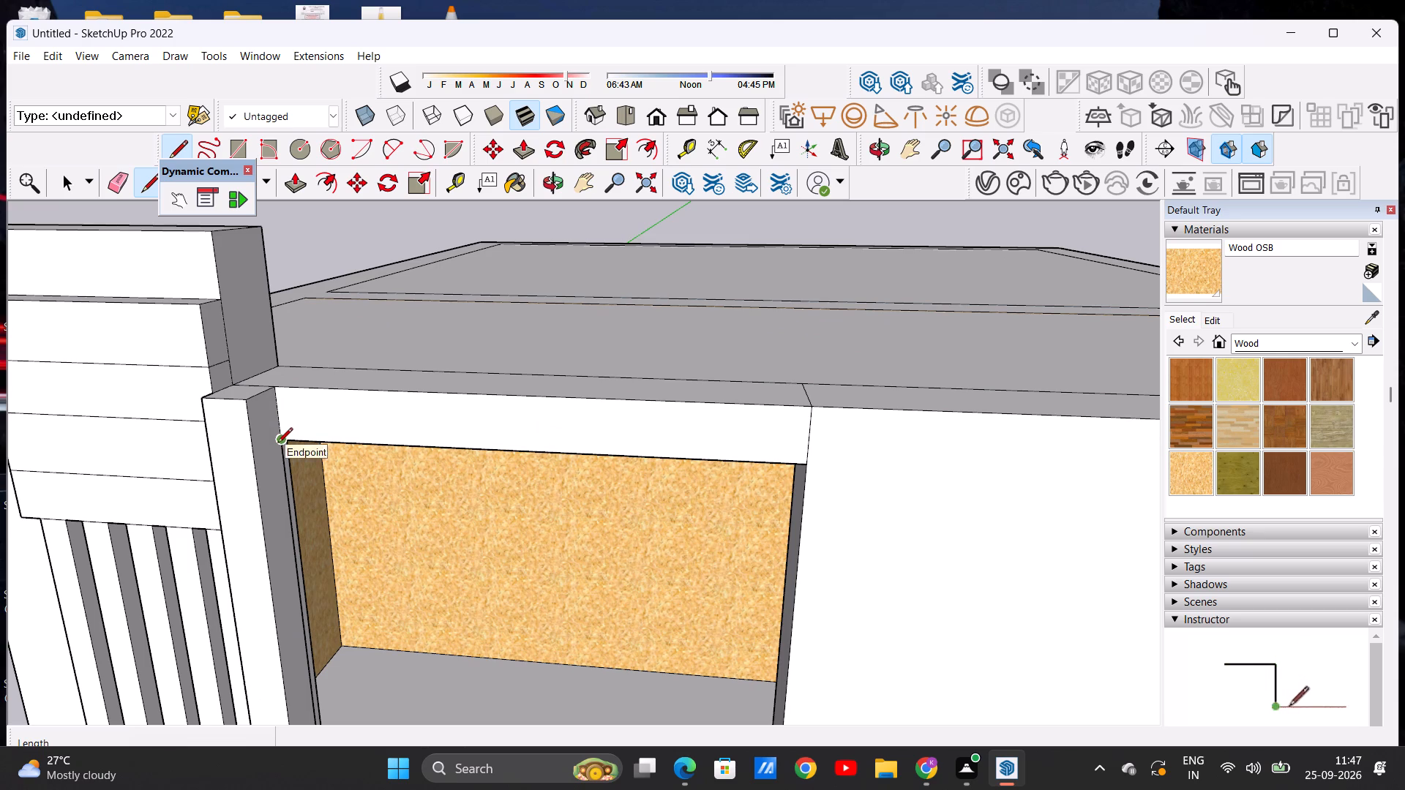
{"action": "left_click", "coordinate": [279, 444]}
{"action": "left_click", "coordinate": [255, 460]}
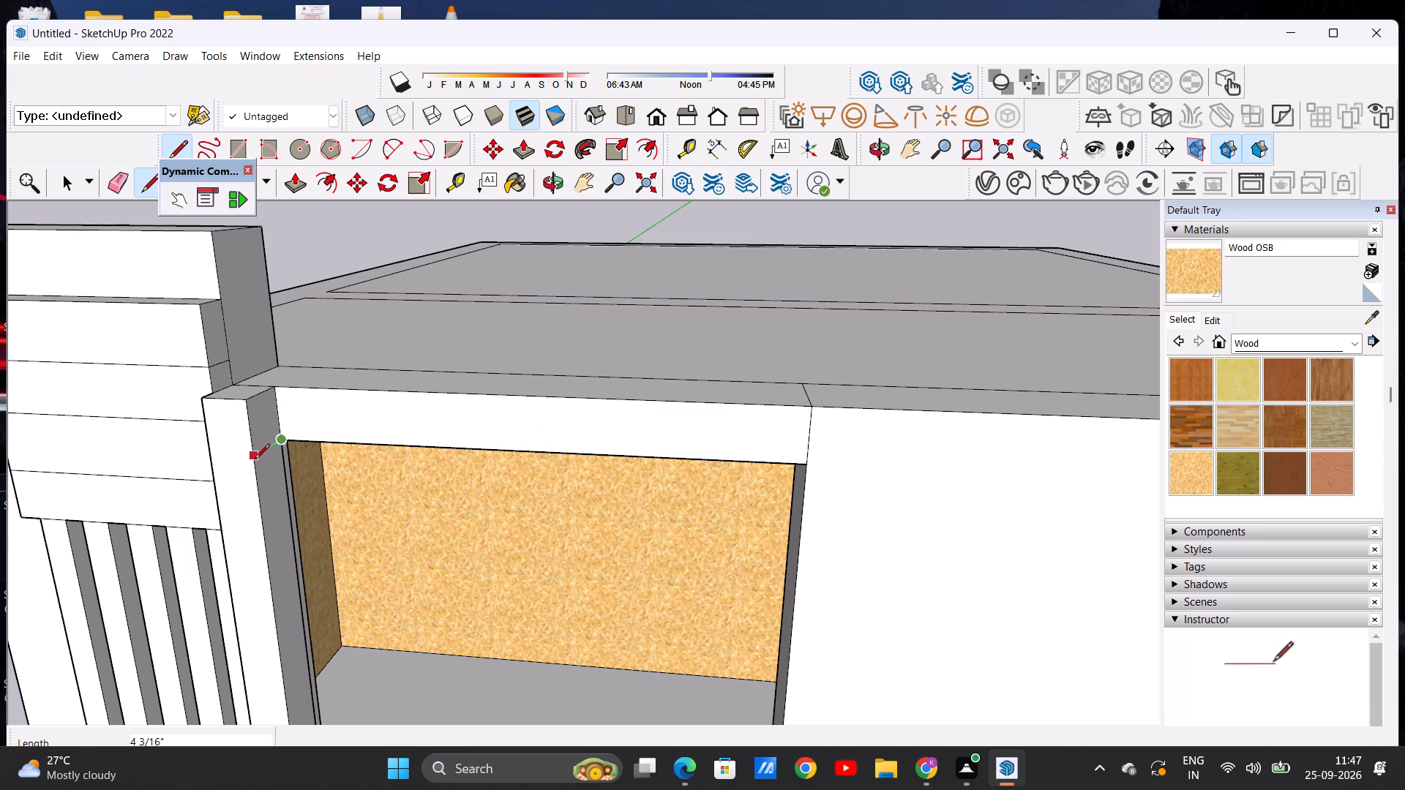
{"action": "key", "text": "space"}
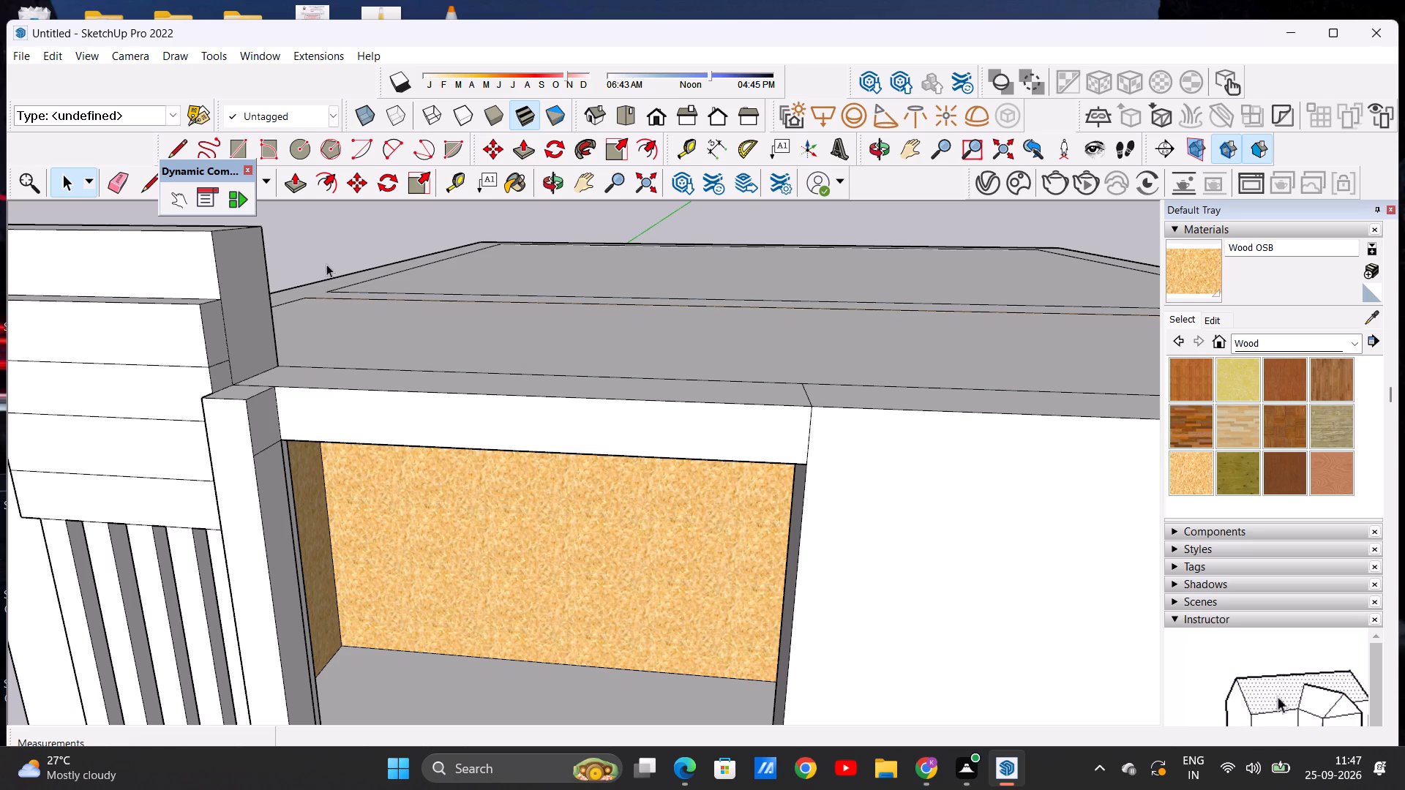
Push/Pull the small rectangle at the upright's top about 3' 4 5/8" along the beam to the blank wall's corner.
{"action": "scroll", "coordinate": [334, 276], "scroll_direction": "down", "scroll_amount": 9}
{"action": "scroll", "coordinate": [318, 335], "scroll_direction": "up", "scroll_amount": 5}
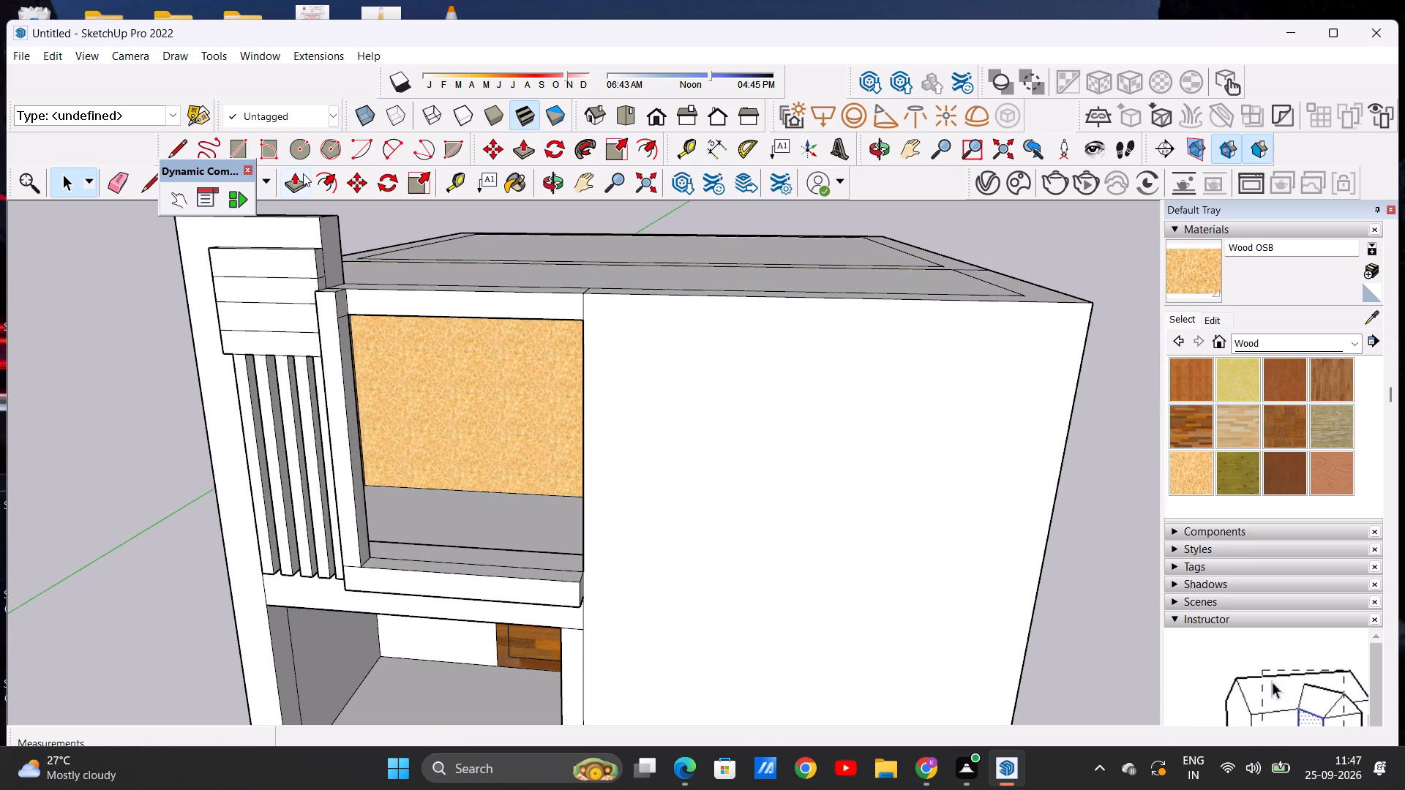
{"action": "left_click", "coordinate": [171, 148]}
{"action": "middle_click_drag", "start_coordinate": [470, 400], "coordinate": [375, 437]}
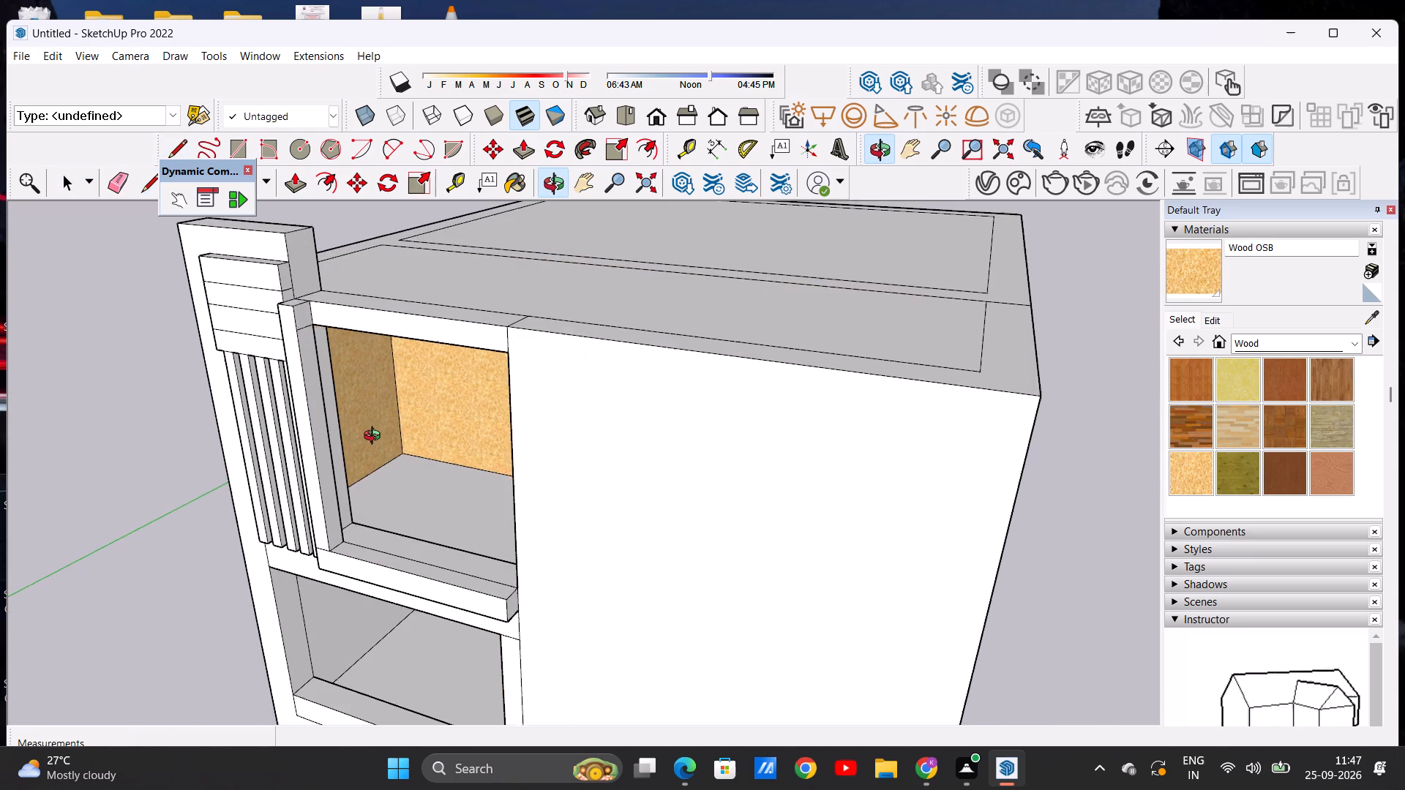
{"action": "middle_click_drag", "start_coordinate": [375, 437], "coordinate": [375, 437]}
{"action": "scroll", "coordinate": [296, 331], "scroll_direction": "up", "scroll_amount": 6}
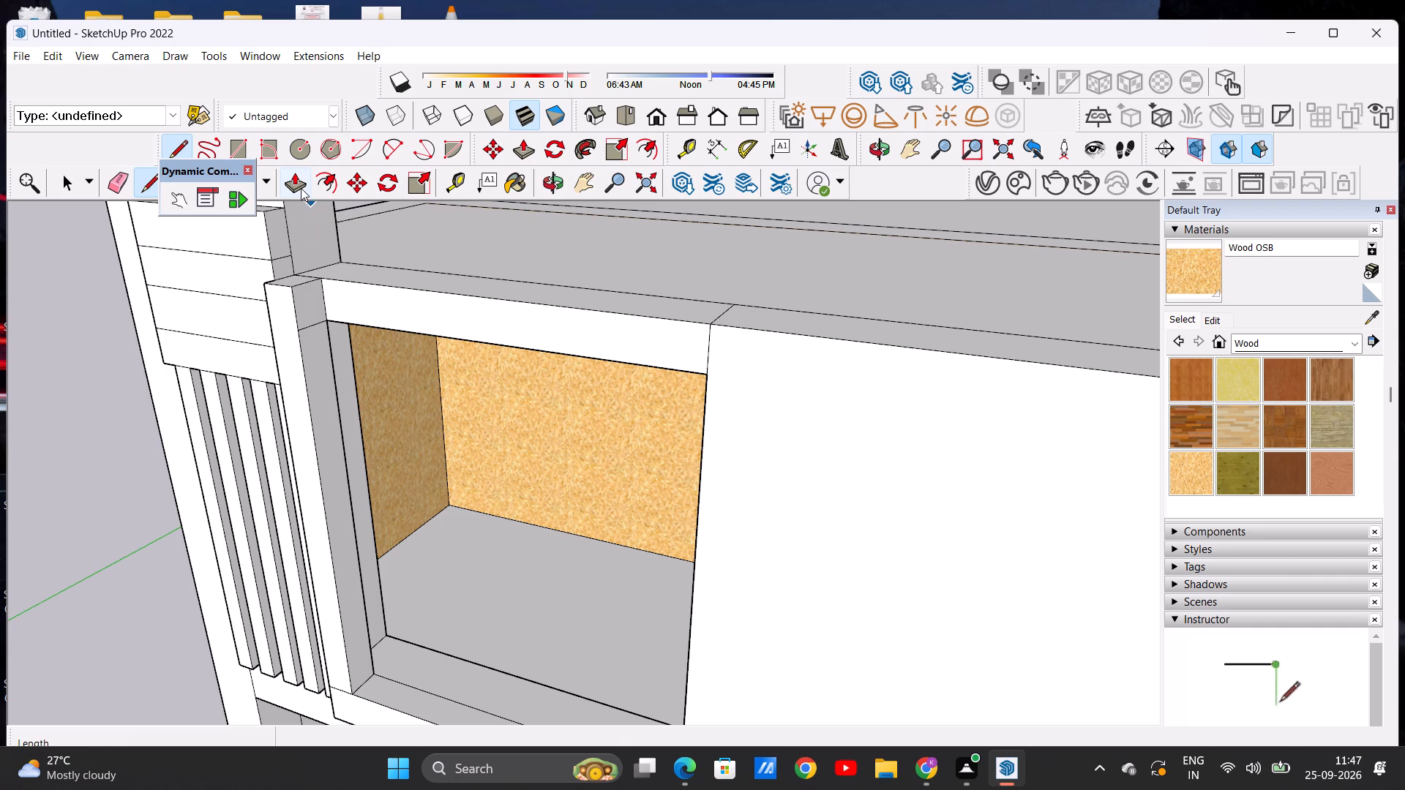
{"action": "left_click", "coordinate": [301, 188]}
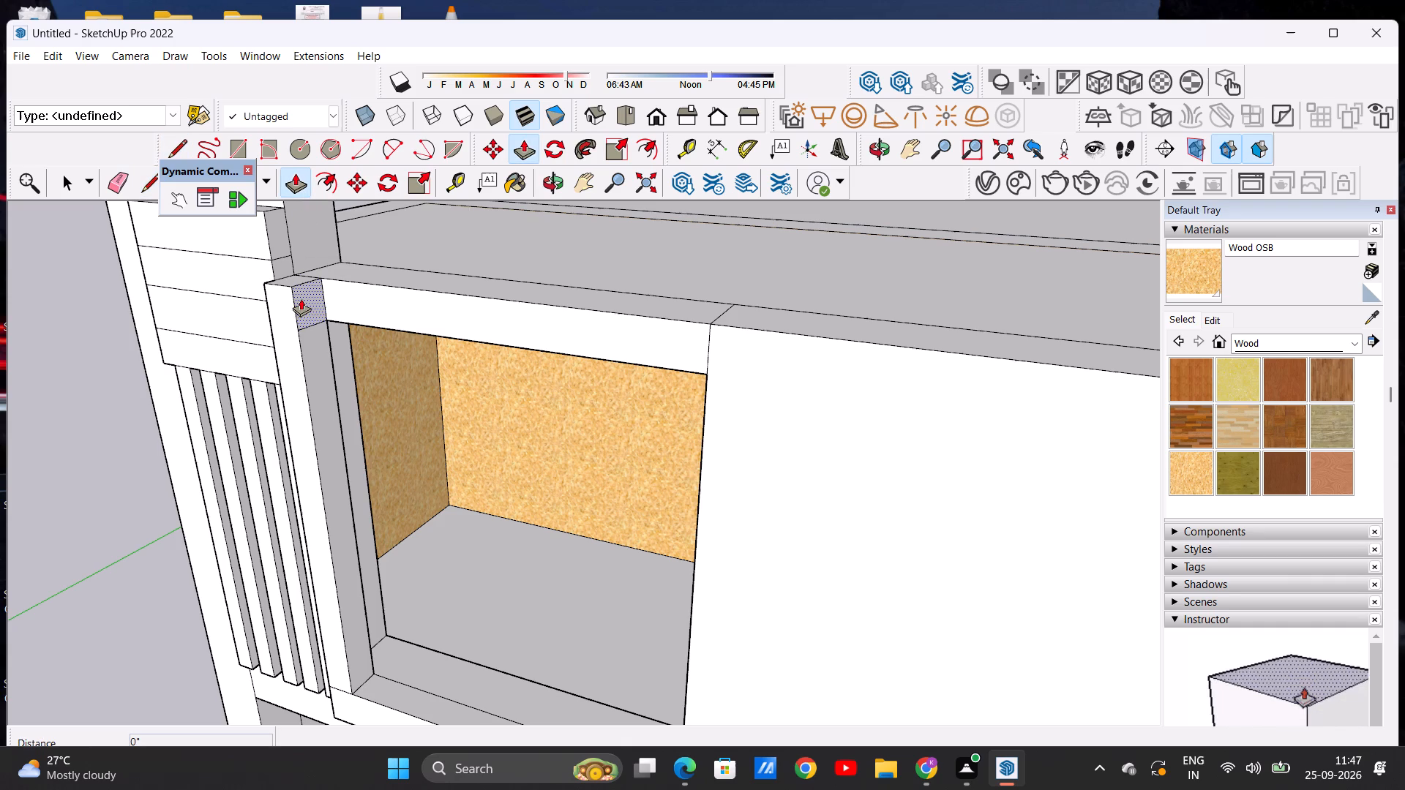
{"action": "left_click", "coordinate": [301, 298]}
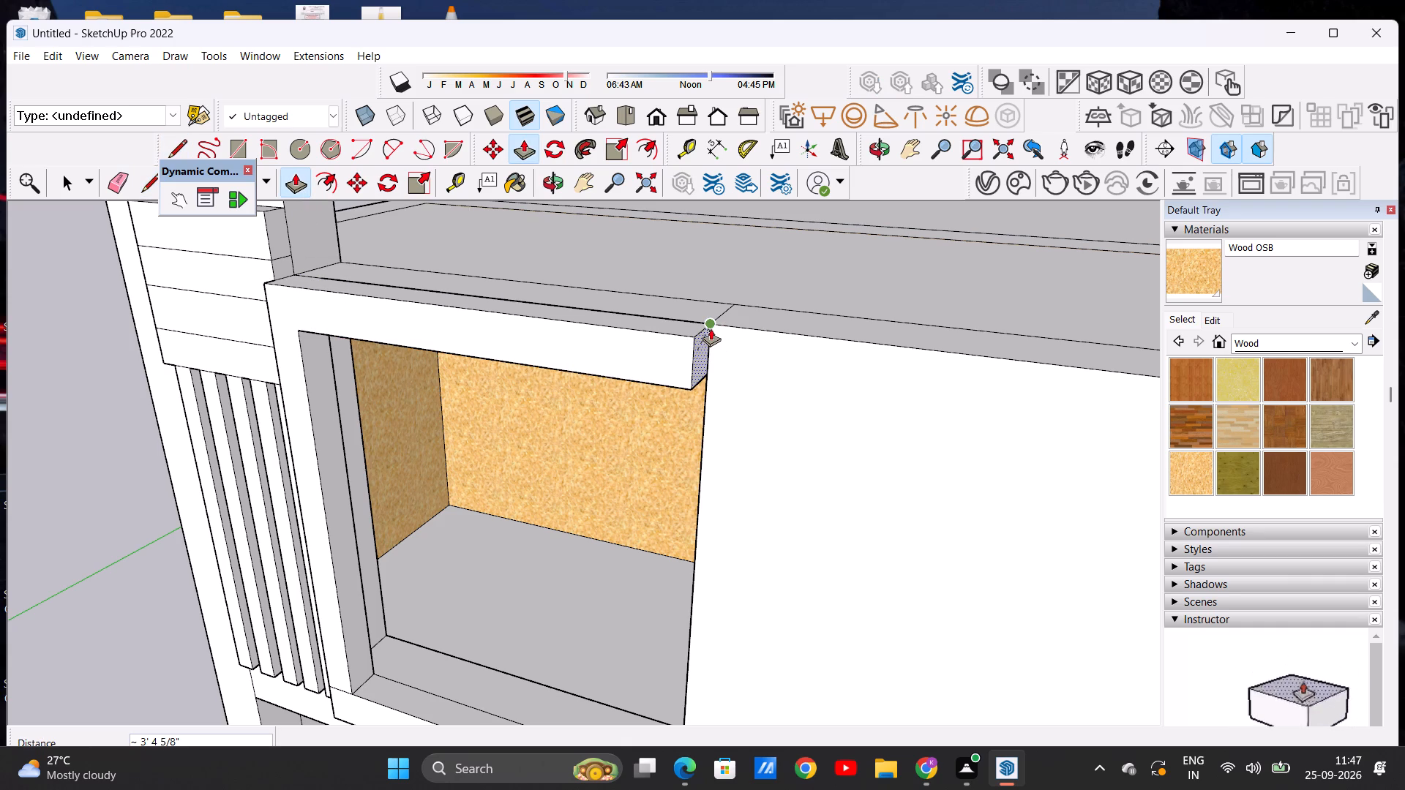
{"action": "left_click", "coordinate": [711, 328]}
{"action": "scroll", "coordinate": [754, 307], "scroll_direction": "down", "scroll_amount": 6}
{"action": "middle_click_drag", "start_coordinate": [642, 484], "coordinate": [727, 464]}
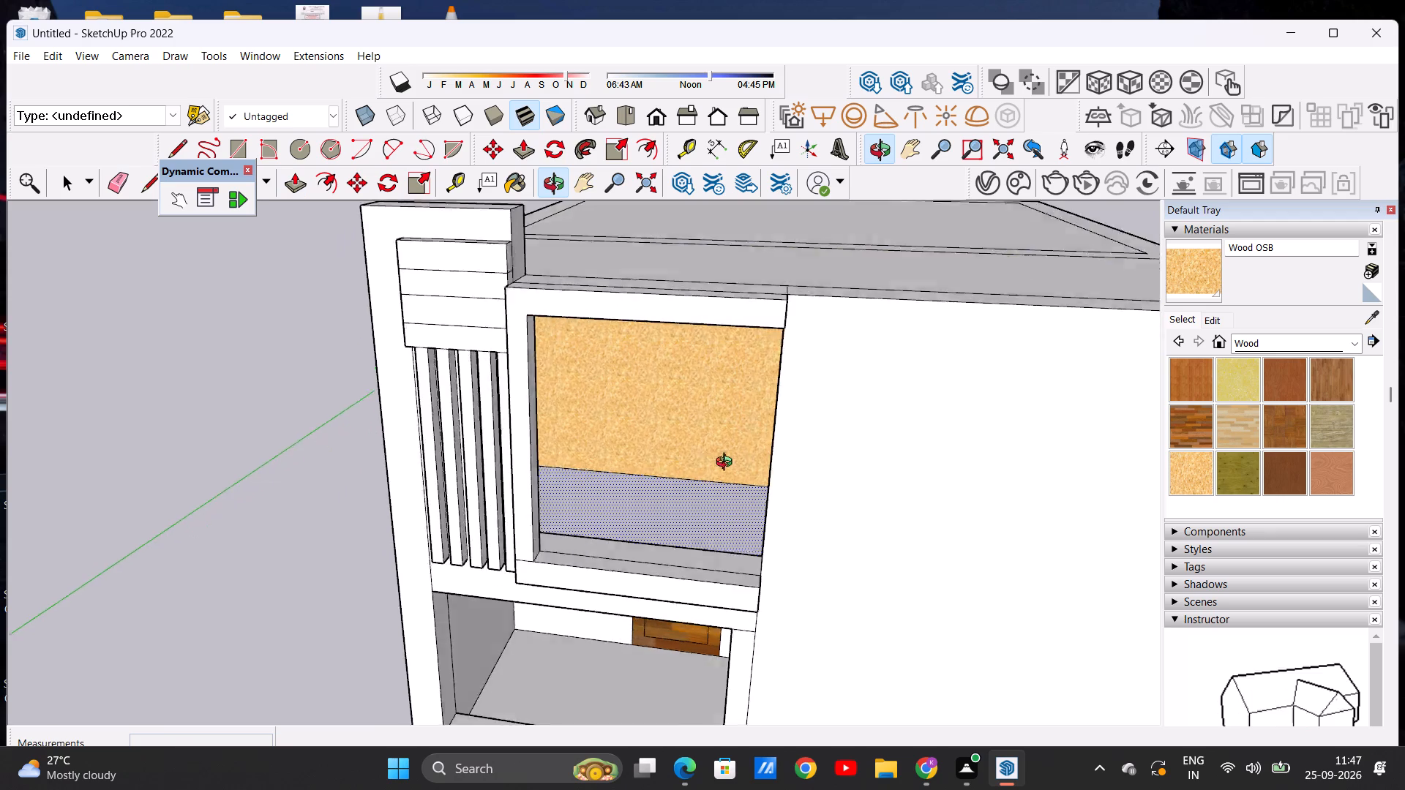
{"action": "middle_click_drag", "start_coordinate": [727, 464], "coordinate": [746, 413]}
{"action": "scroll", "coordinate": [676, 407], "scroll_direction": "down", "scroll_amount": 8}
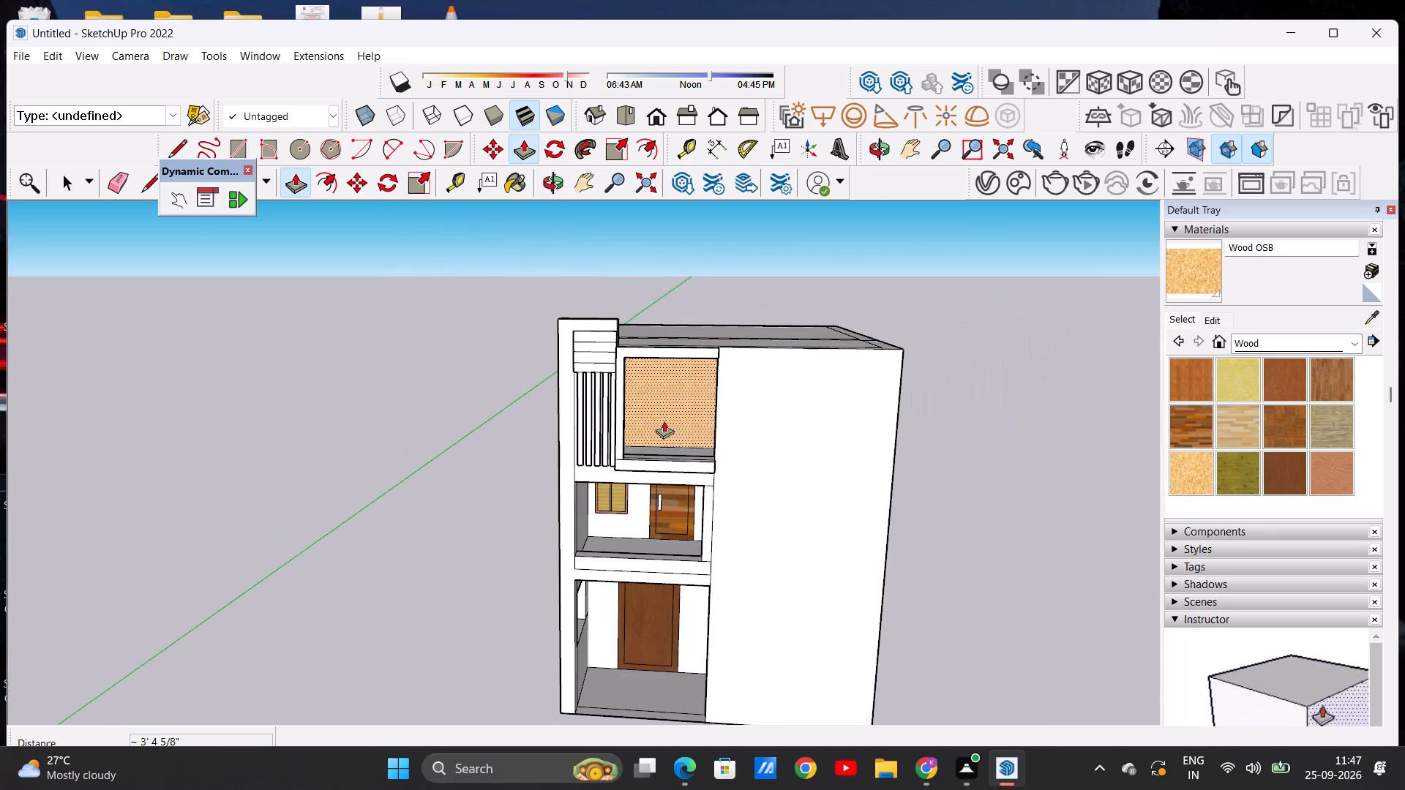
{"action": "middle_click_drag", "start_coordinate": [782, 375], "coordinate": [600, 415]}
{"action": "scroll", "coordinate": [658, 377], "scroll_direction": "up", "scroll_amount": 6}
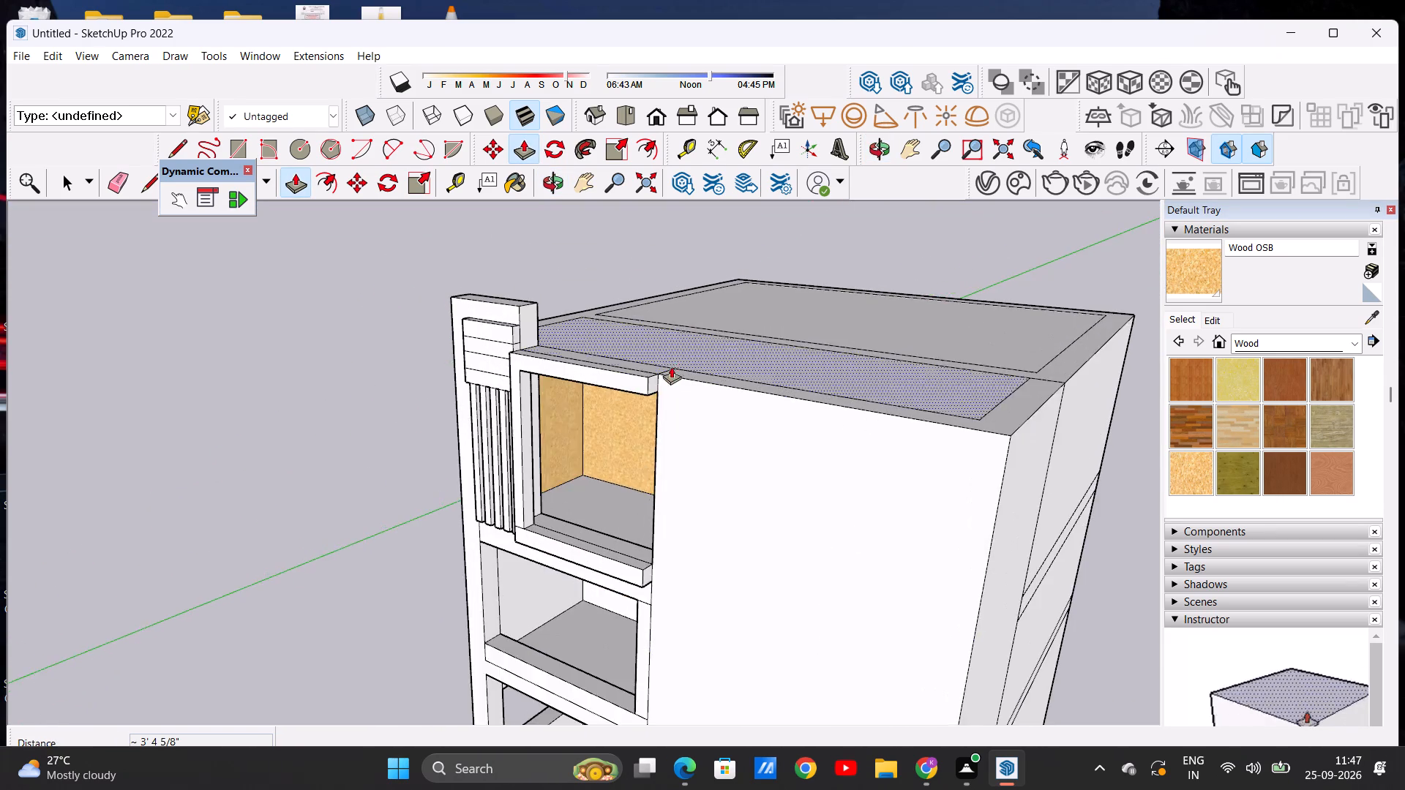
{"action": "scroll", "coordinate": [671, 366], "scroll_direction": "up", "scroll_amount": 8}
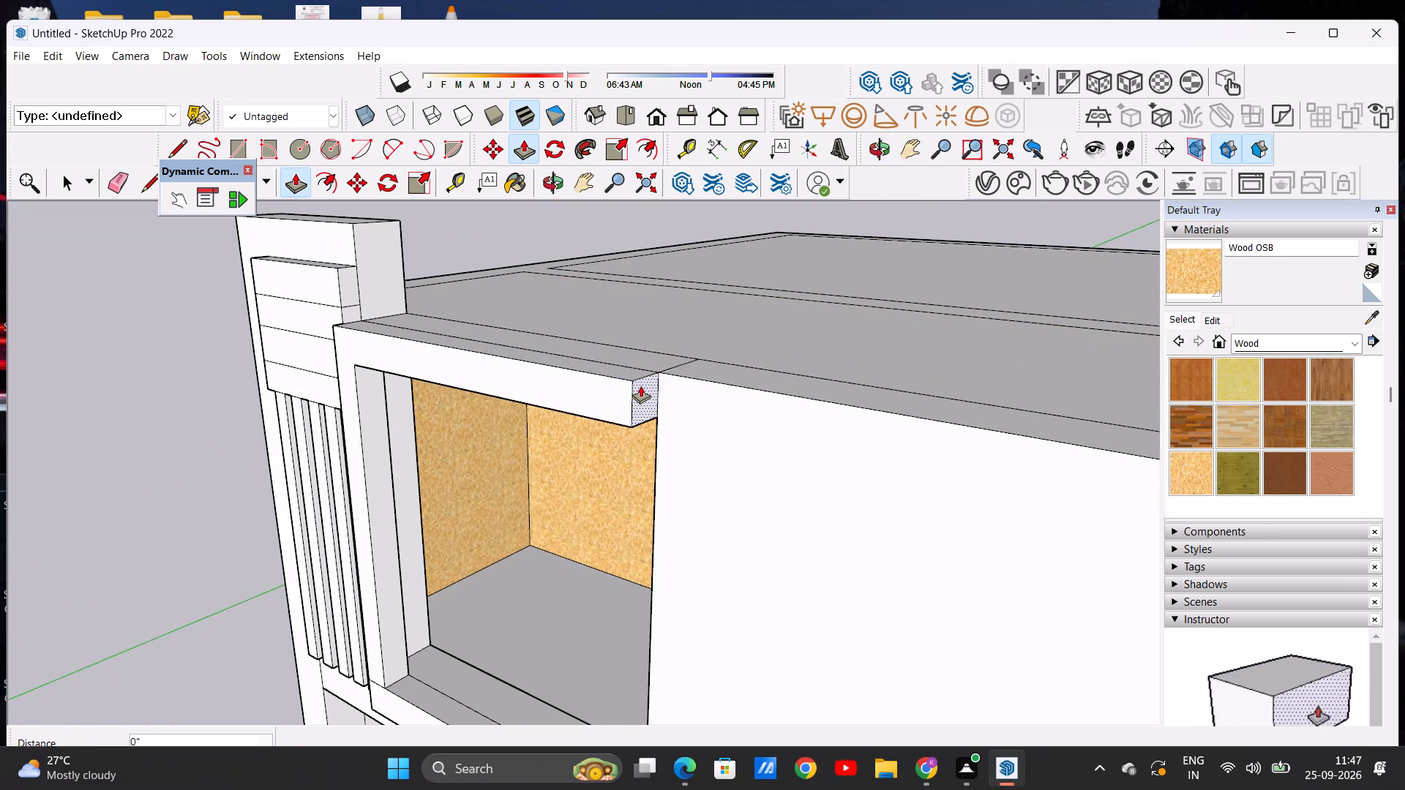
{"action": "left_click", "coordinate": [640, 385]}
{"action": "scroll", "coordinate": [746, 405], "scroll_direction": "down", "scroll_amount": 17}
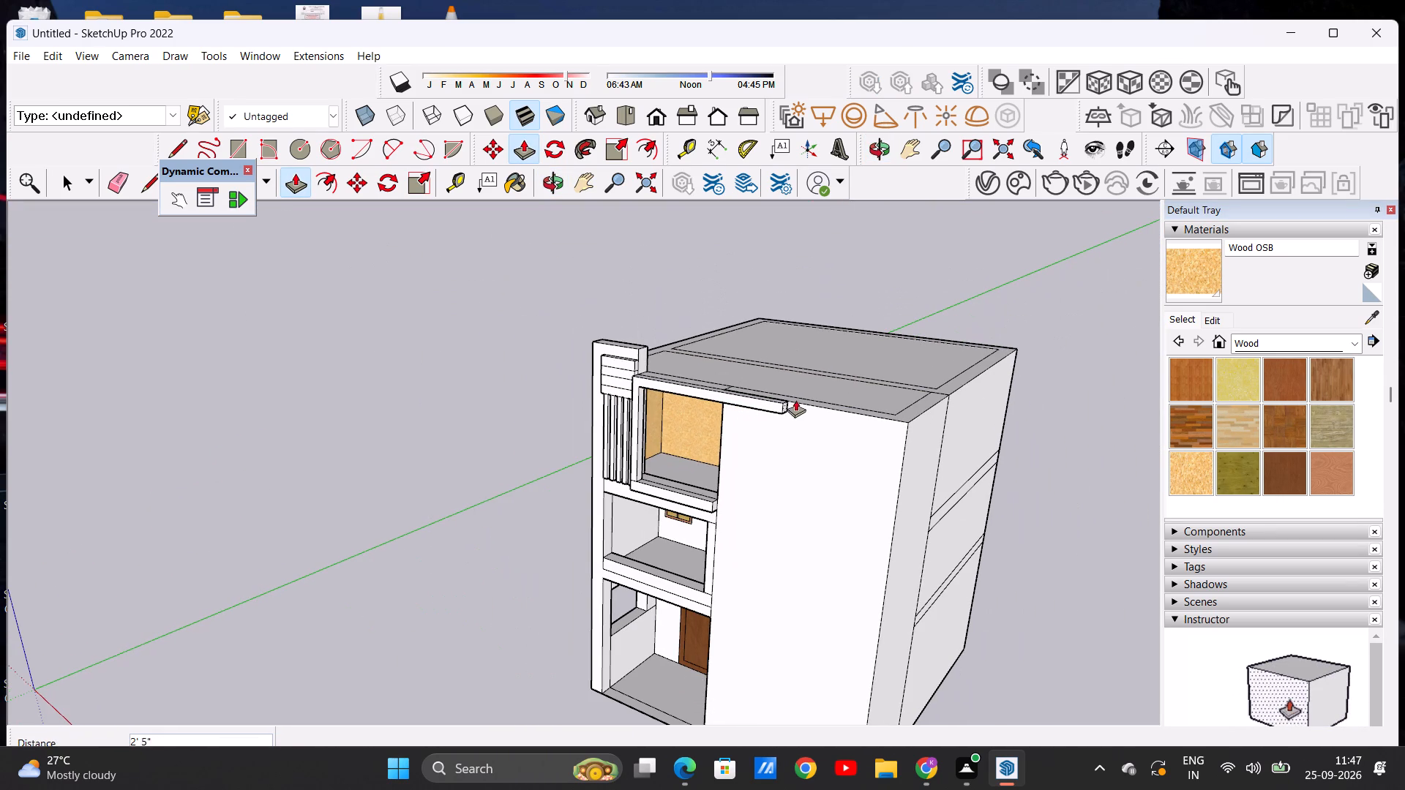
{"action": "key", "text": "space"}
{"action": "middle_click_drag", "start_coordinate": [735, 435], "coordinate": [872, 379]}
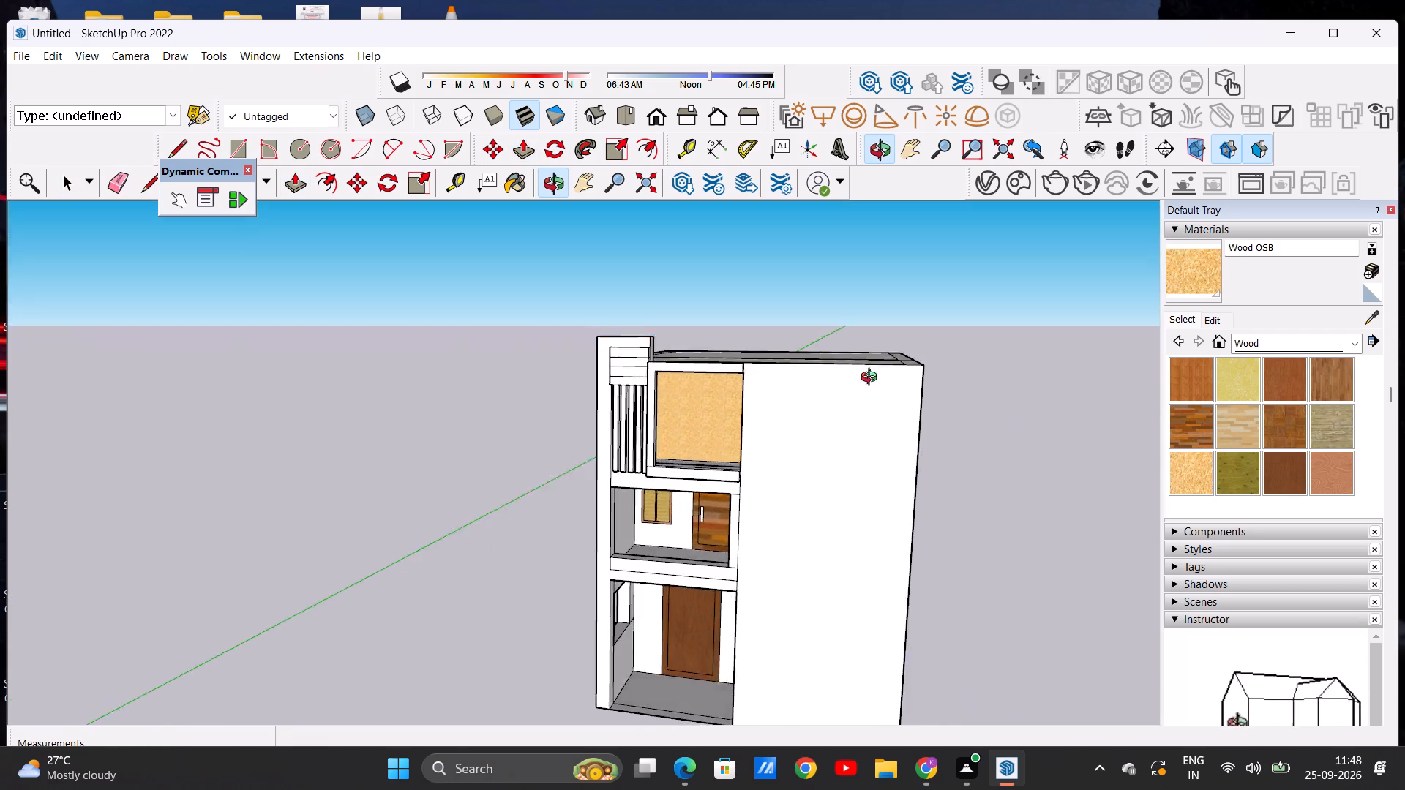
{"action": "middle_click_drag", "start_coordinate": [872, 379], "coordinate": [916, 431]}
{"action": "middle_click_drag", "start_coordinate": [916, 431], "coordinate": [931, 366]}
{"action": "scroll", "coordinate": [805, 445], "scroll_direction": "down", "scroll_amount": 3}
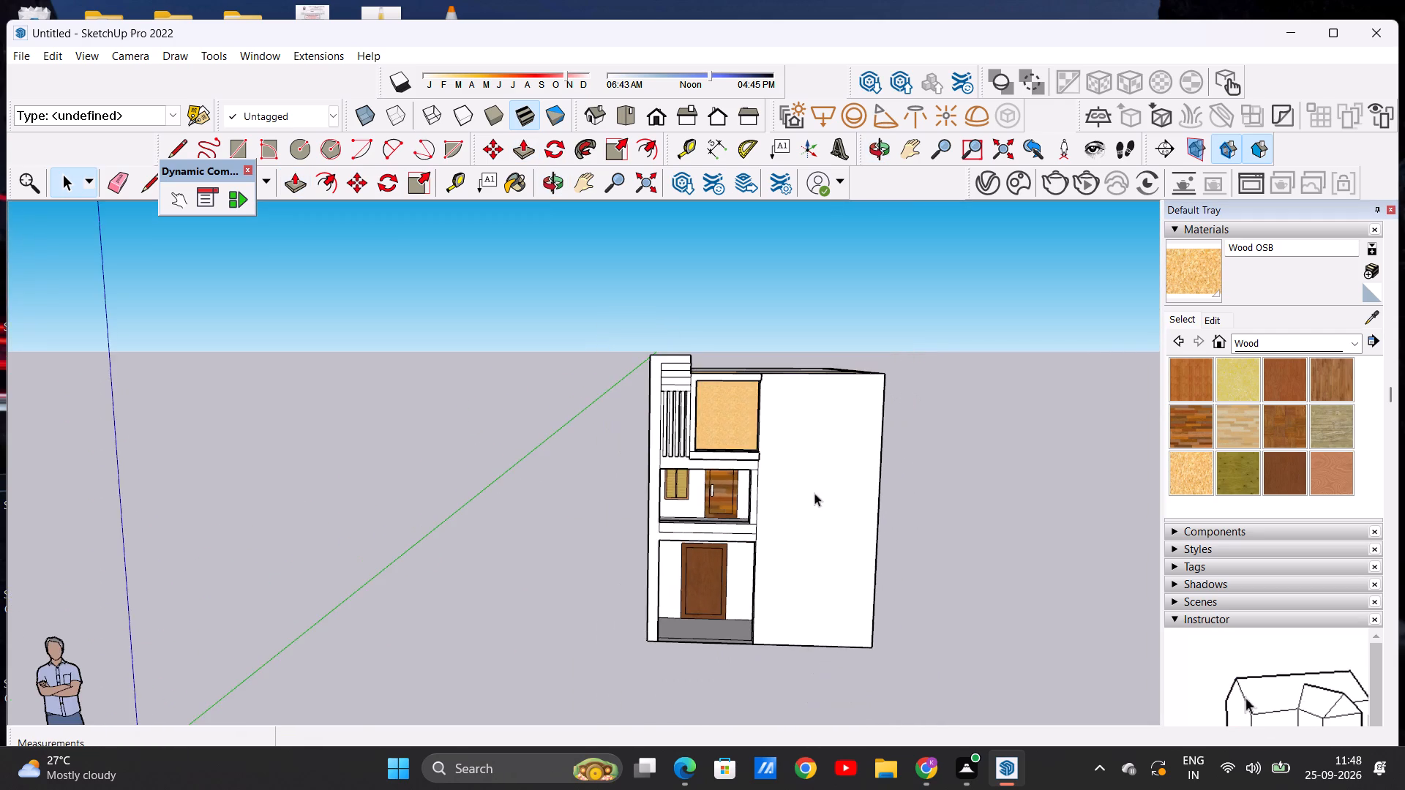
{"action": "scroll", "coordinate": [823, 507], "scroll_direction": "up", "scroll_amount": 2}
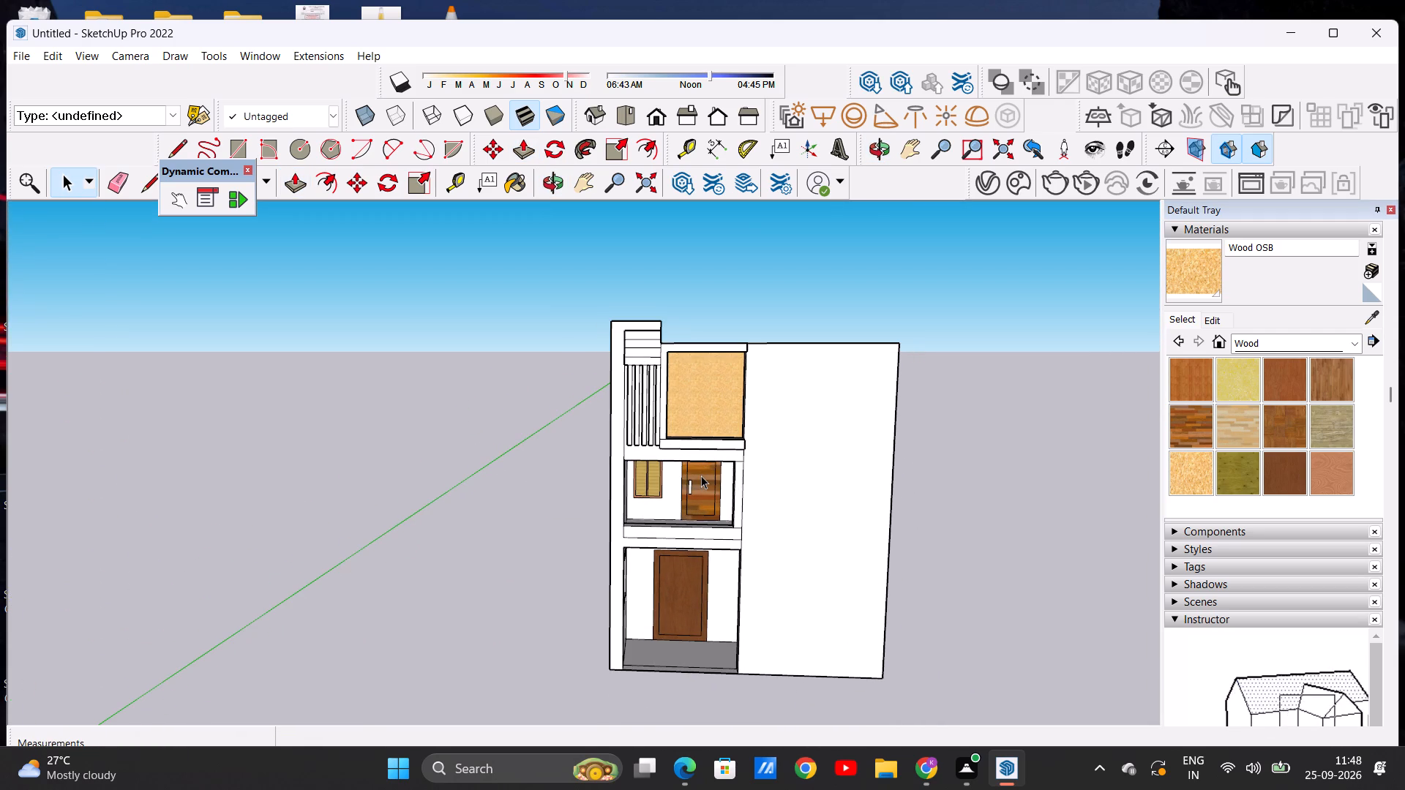
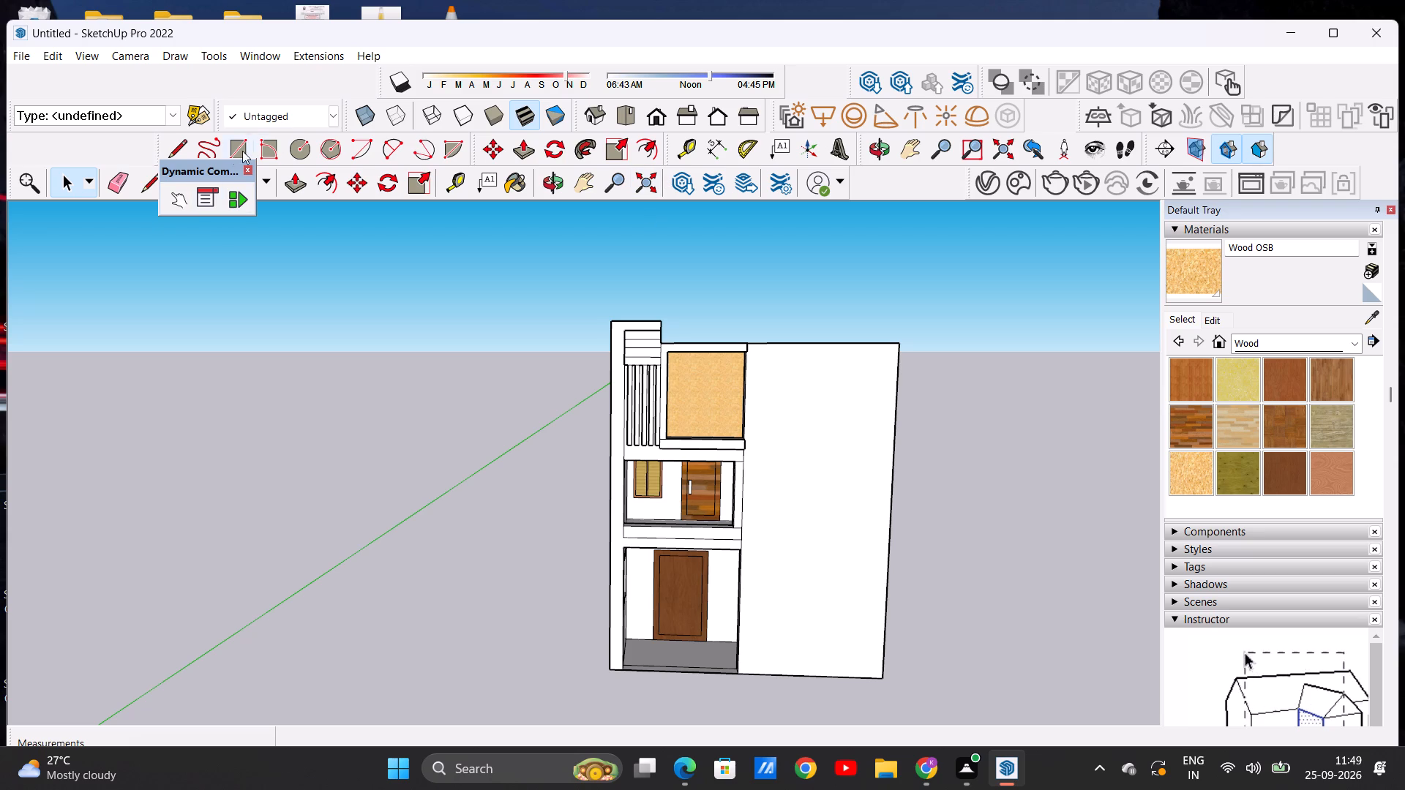
Examine the front facade, especially the projecting top-floor frame and its opening.
{"action": "scroll", "coordinate": [345, 142], "scroll_direction": "down", "scroll_amount": 7}
{"action": "scroll", "coordinate": [341, 241], "scroll_direction": "down", "scroll_amount": 7}
{"action": "scroll", "coordinate": [637, 307], "scroll_direction": "up", "scroll_amount": 4}
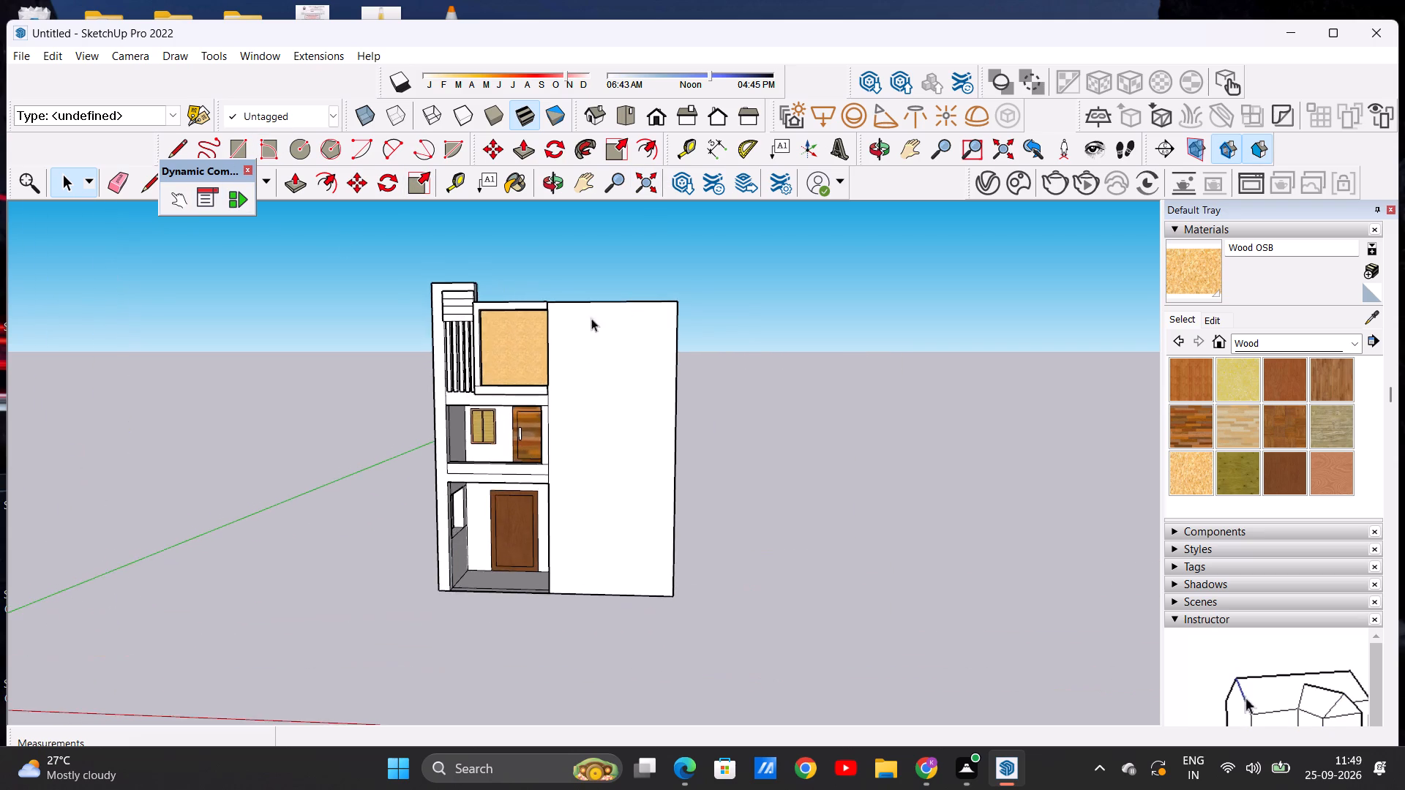
{"action": "scroll", "coordinate": [591, 318], "scroll_direction": "up", "scroll_amount": 1}
{"action": "scroll", "coordinate": [444, 308], "scroll_direction": "up", "scroll_amount": 2}
{"action": "middle_click_drag", "start_coordinate": [452, 321], "coordinate": [462, 363]}
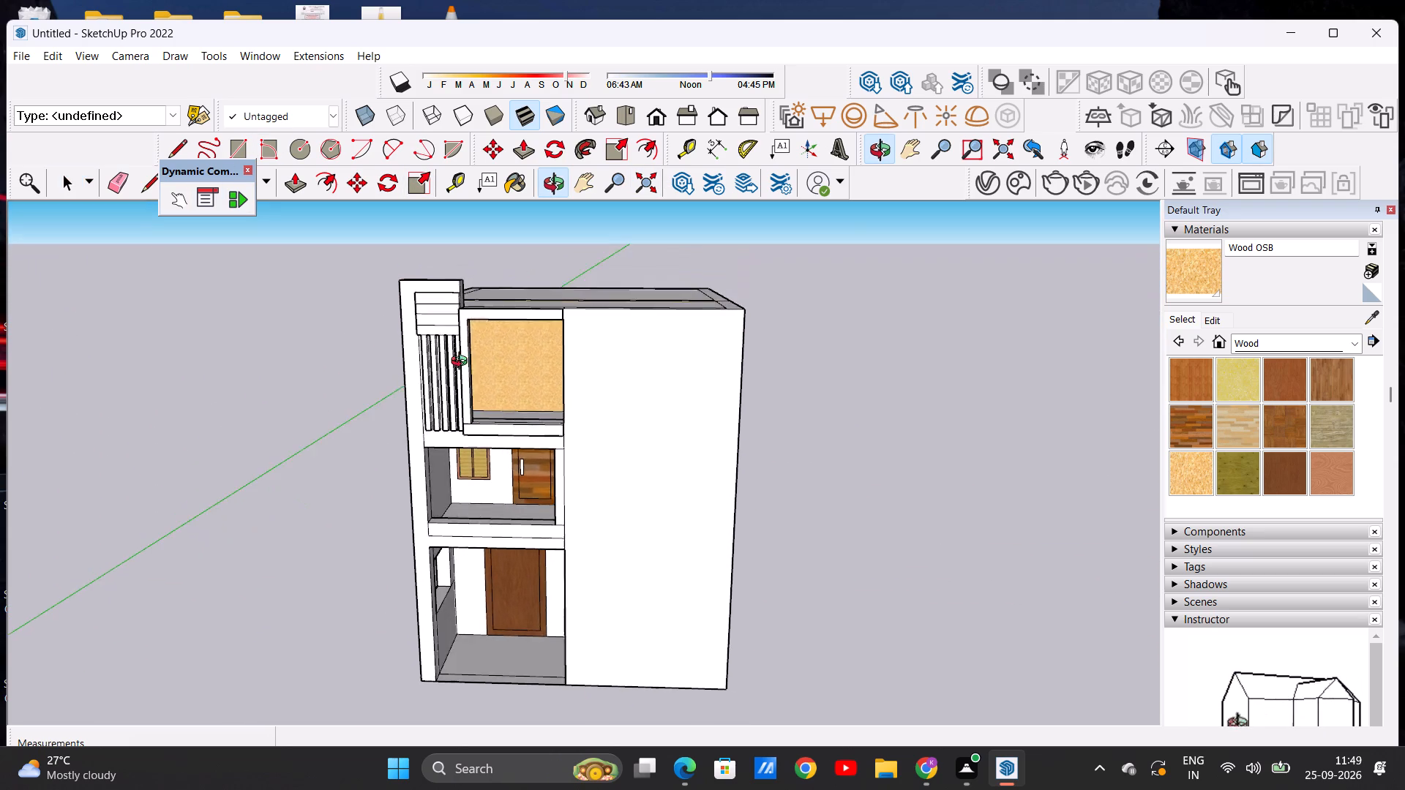
{"action": "middle_click_drag", "start_coordinate": [462, 363], "coordinate": [471, 346]}
{"action": "scroll", "coordinate": [503, 308], "scroll_direction": "up", "scroll_amount": 2}
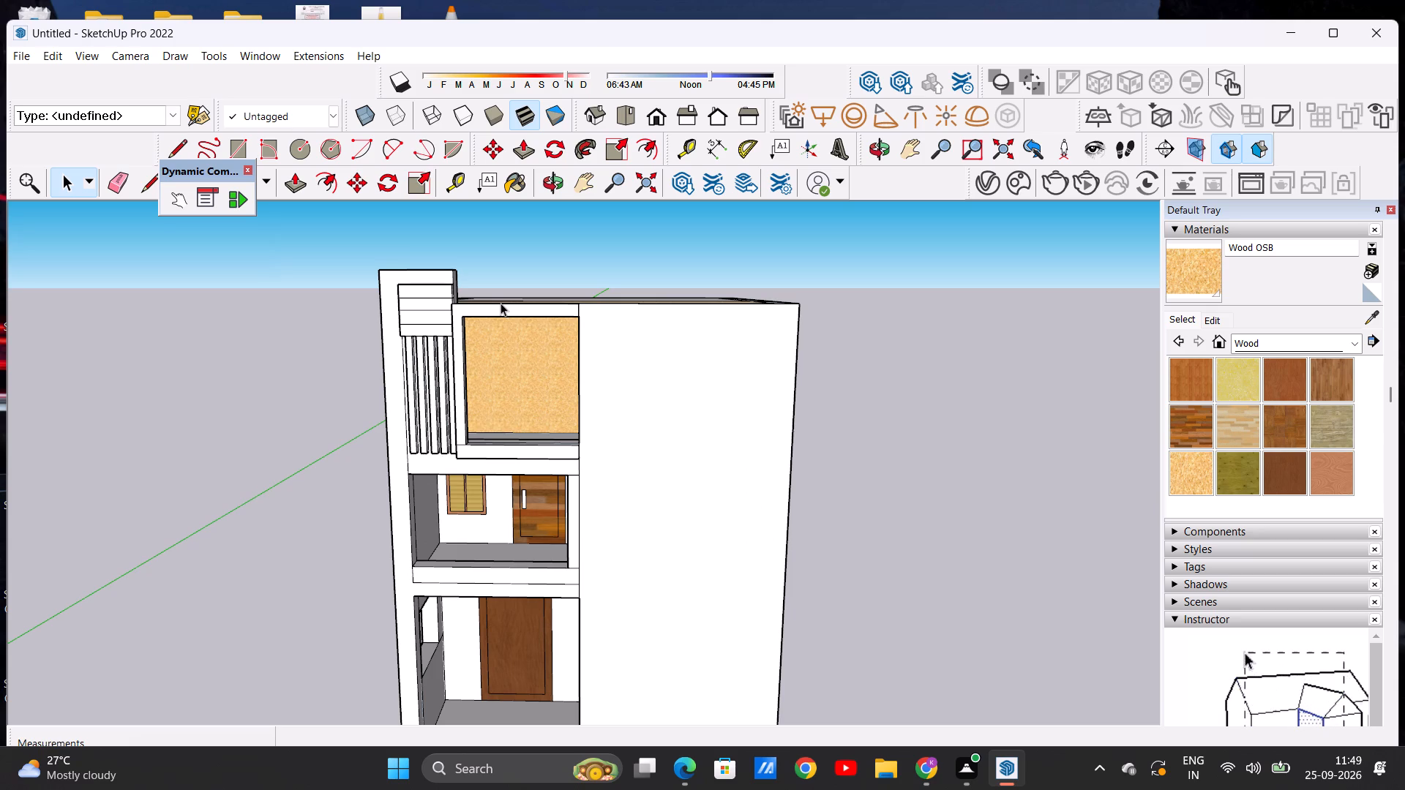
{"action": "scroll", "coordinate": [485, 324], "scroll_direction": "down", "scroll_amount": 1}
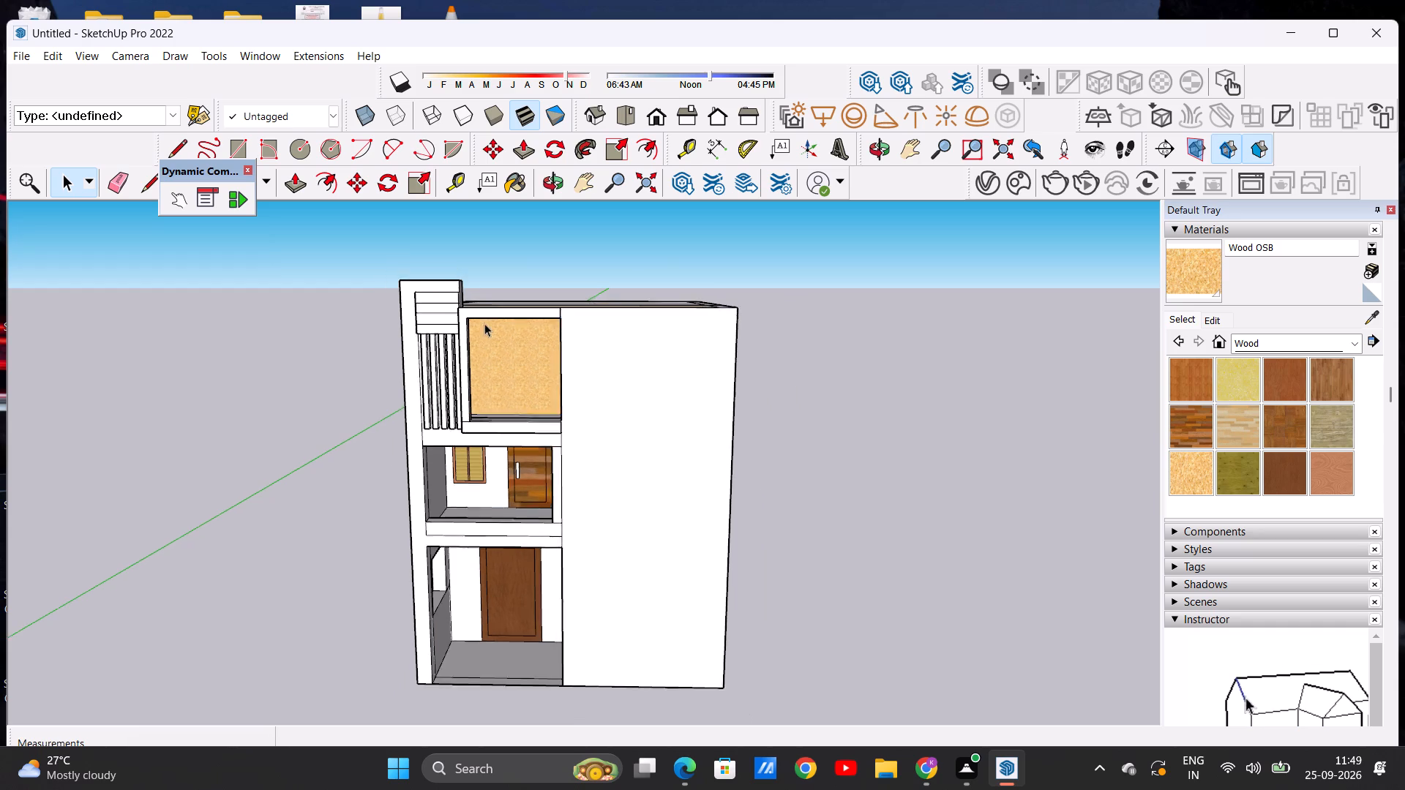
{"action": "scroll", "coordinate": [484, 323], "scroll_direction": "down", "scroll_amount": 2}
{"action": "scroll", "coordinate": [473, 346], "scroll_direction": "up", "scroll_amount": 2}
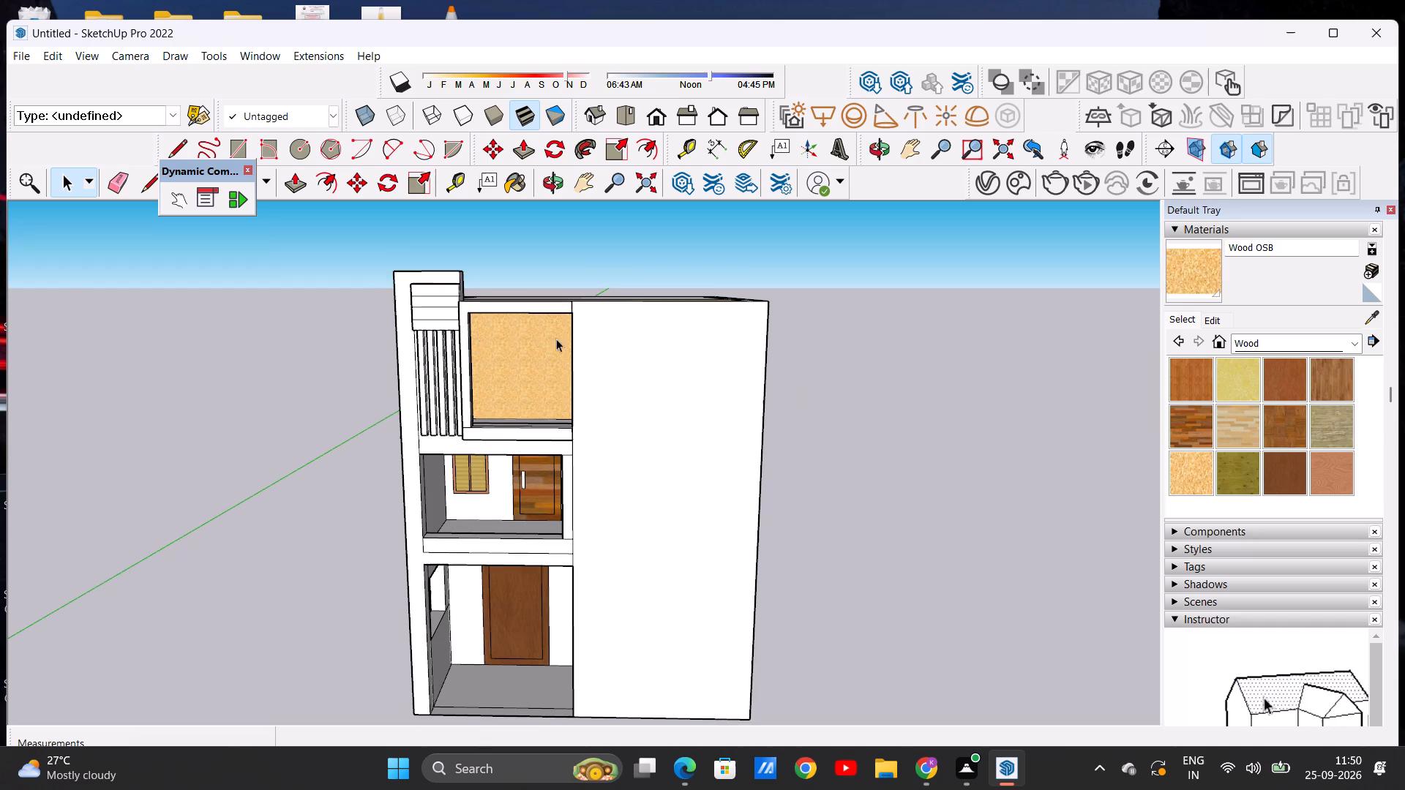
{"action": "scroll", "coordinate": [531, 369], "scroll_direction": "up", "scroll_amount": 1}
Push/Pull the narrow strip behind the top-floor frame's bottom ledge up about 1' 6 9/16" as a balcony railing.
{"action": "middle_click_drag", "start_coordinate": [536, 410], "coordinate": [507, 488]}
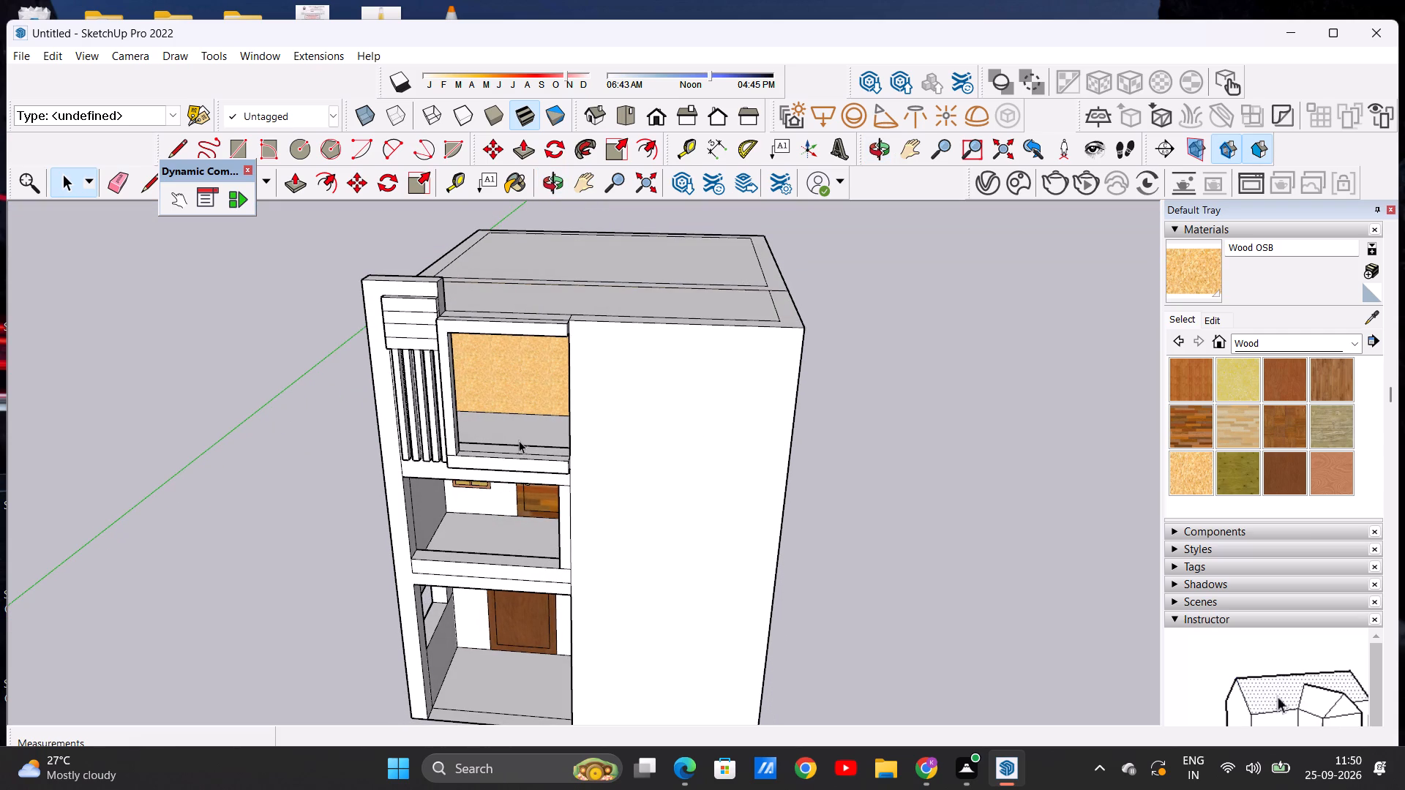
{"action": "scroll", "coordinate": [540, 464], "scroll_direction": "up", "scroll_amount": 5}
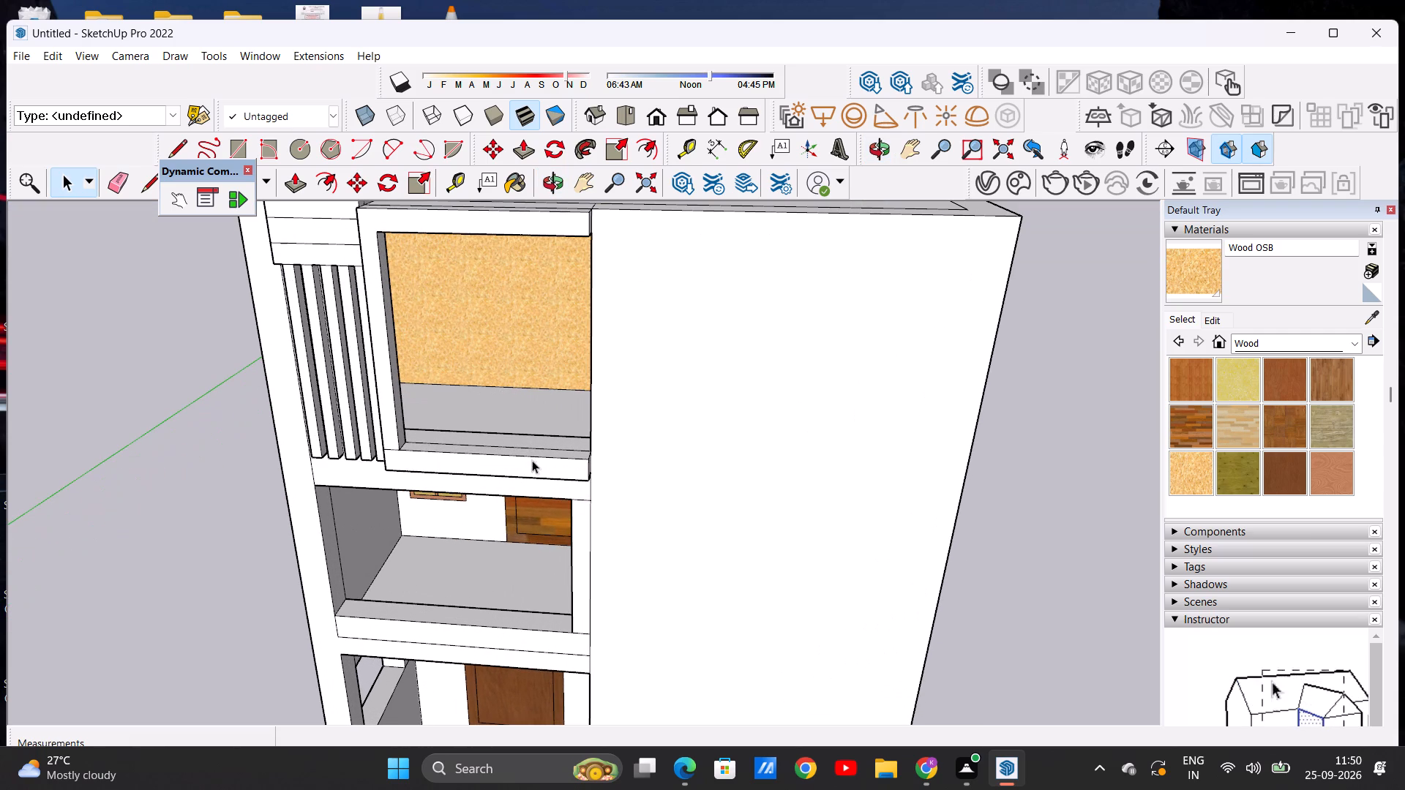
{"action": "scroll", "coordinate": [465, 405], "scroll_direction": "up", "scroll_amount": 2}
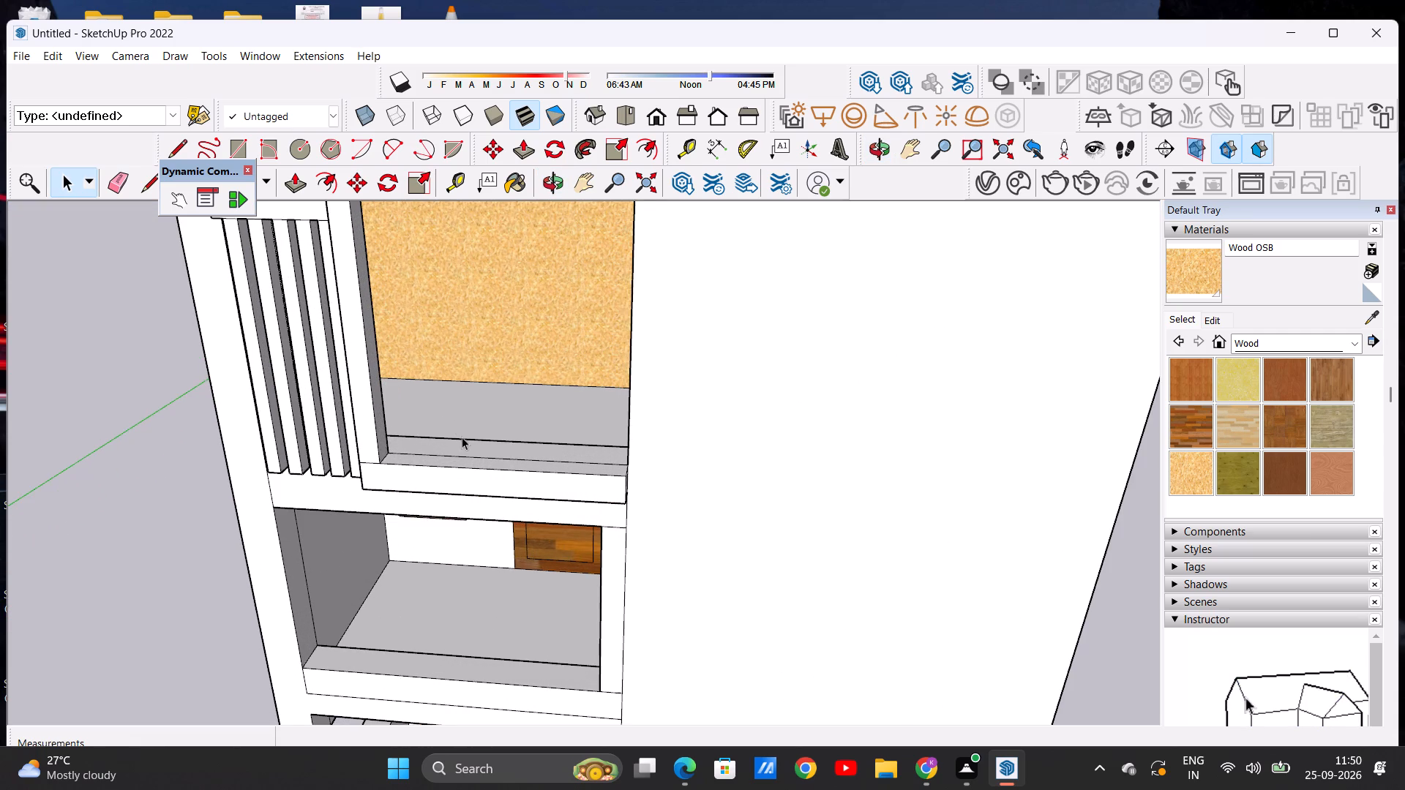
{"action": "middle_click_drag", "start_coordinate": [482, 456], "coordinate": [516, 574]}
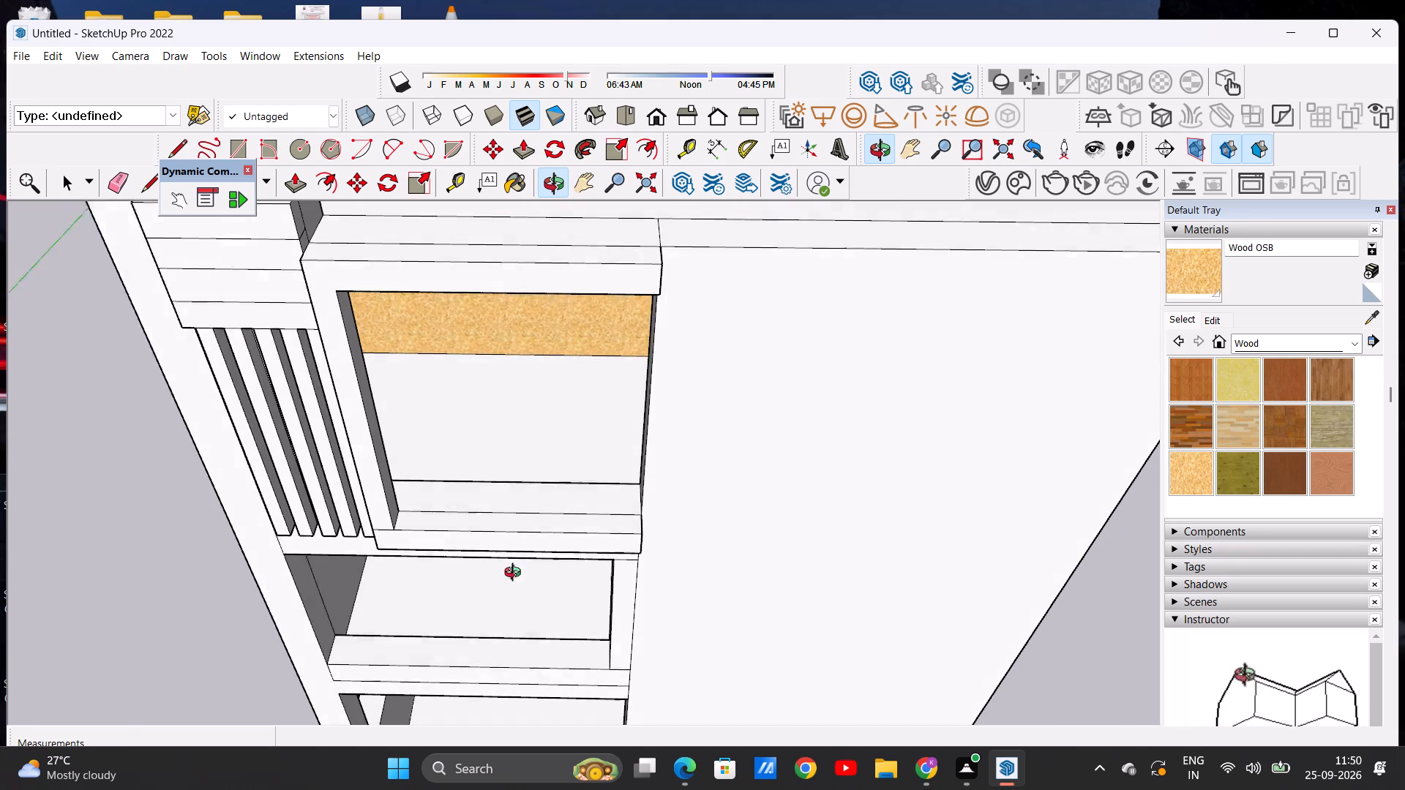
{"action": "middle_click_drag", "start_coordinate": [516, 574], "coordinate": [517, 578]}
{"action": "scroll", "coordinate": [433, 494], "scroll_direction": "up", "scroll_amount": 4}
{"action": "middle_click_drag", "start_coordinate": [449, 521], "coordinate": [452, 505]}
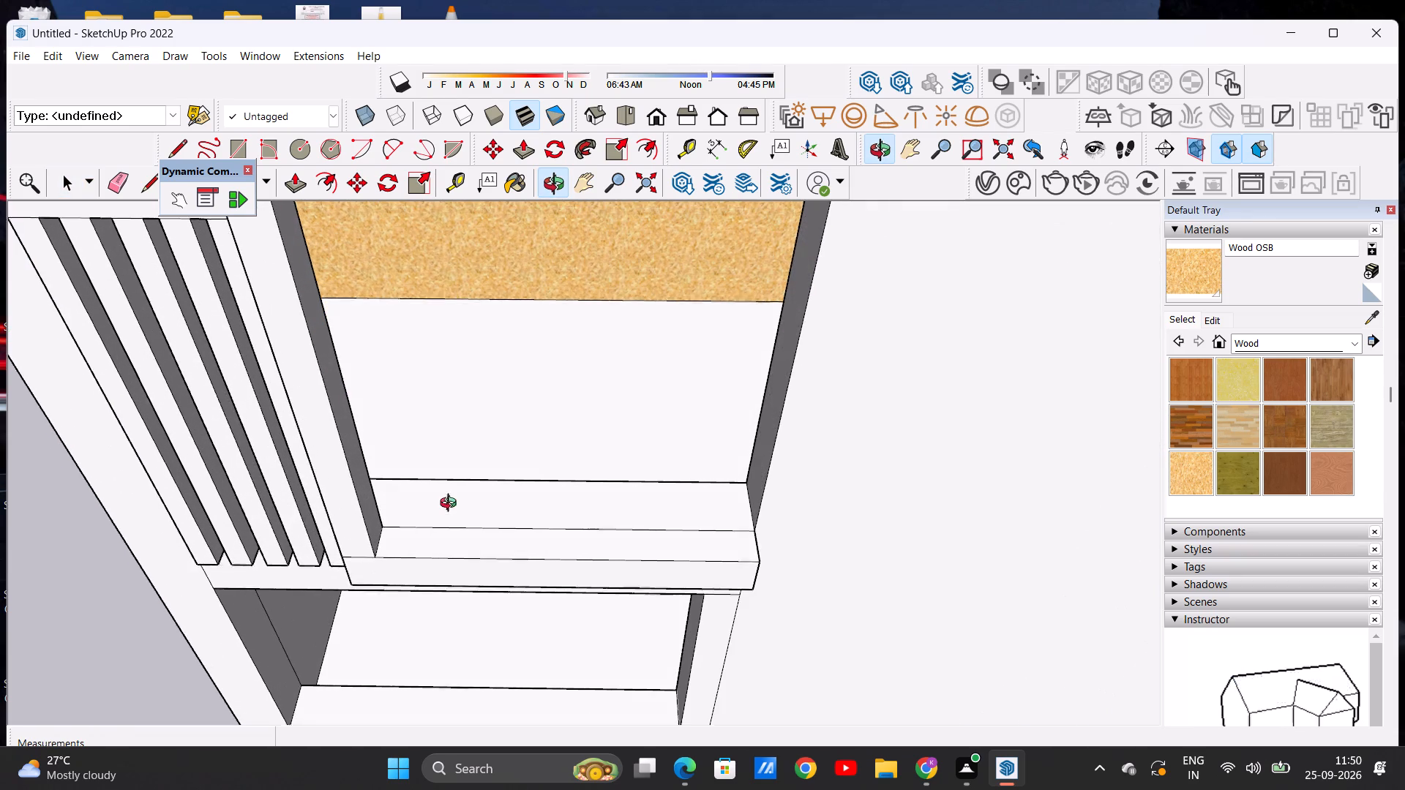
{"action": "middle_click_drag", "start_coordinate": [452, 505], "coordinate": [446, 376]}
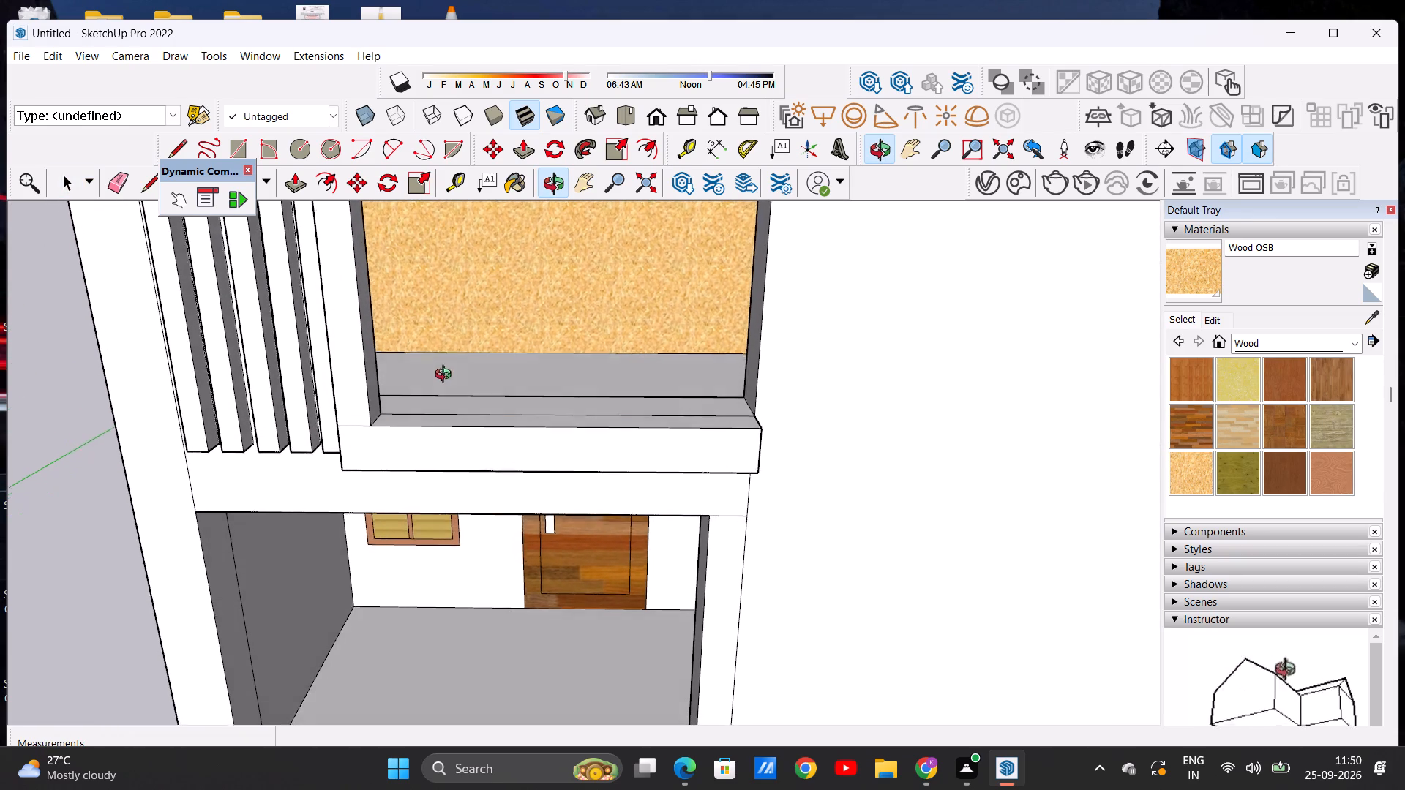
{"action": "middle_click_drag", "start_coordinate": [446, 376], "coordinate": [444, 377]}
{"action": "middle_click_drag", "start_coordinate": [503, 406], "coordinate": [503, 426]}
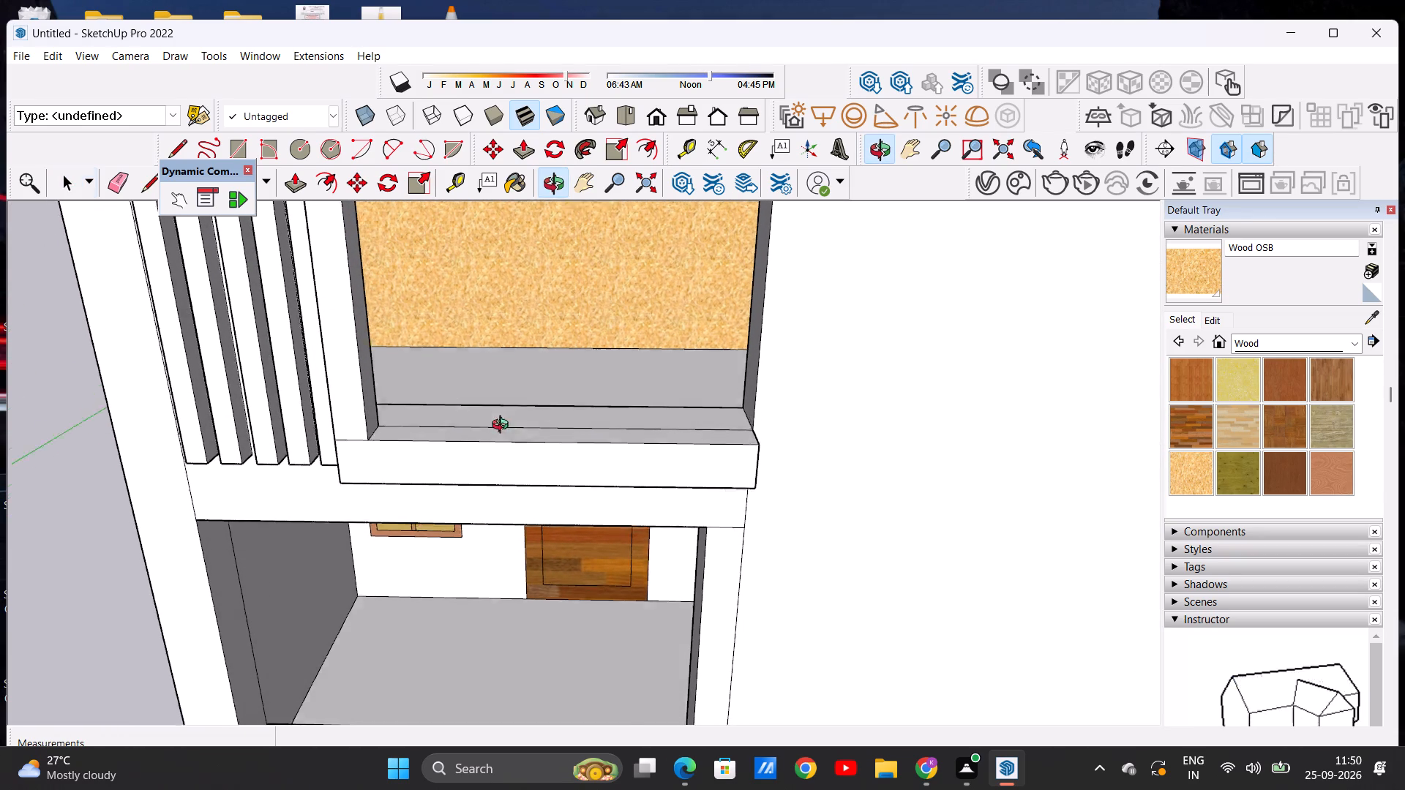
{"action": "middle_click_drag", "start_coordinate": [503, 426], "coordinate": [499, 443]}
{"action": "left_click", "coordinate": [294, 181]}
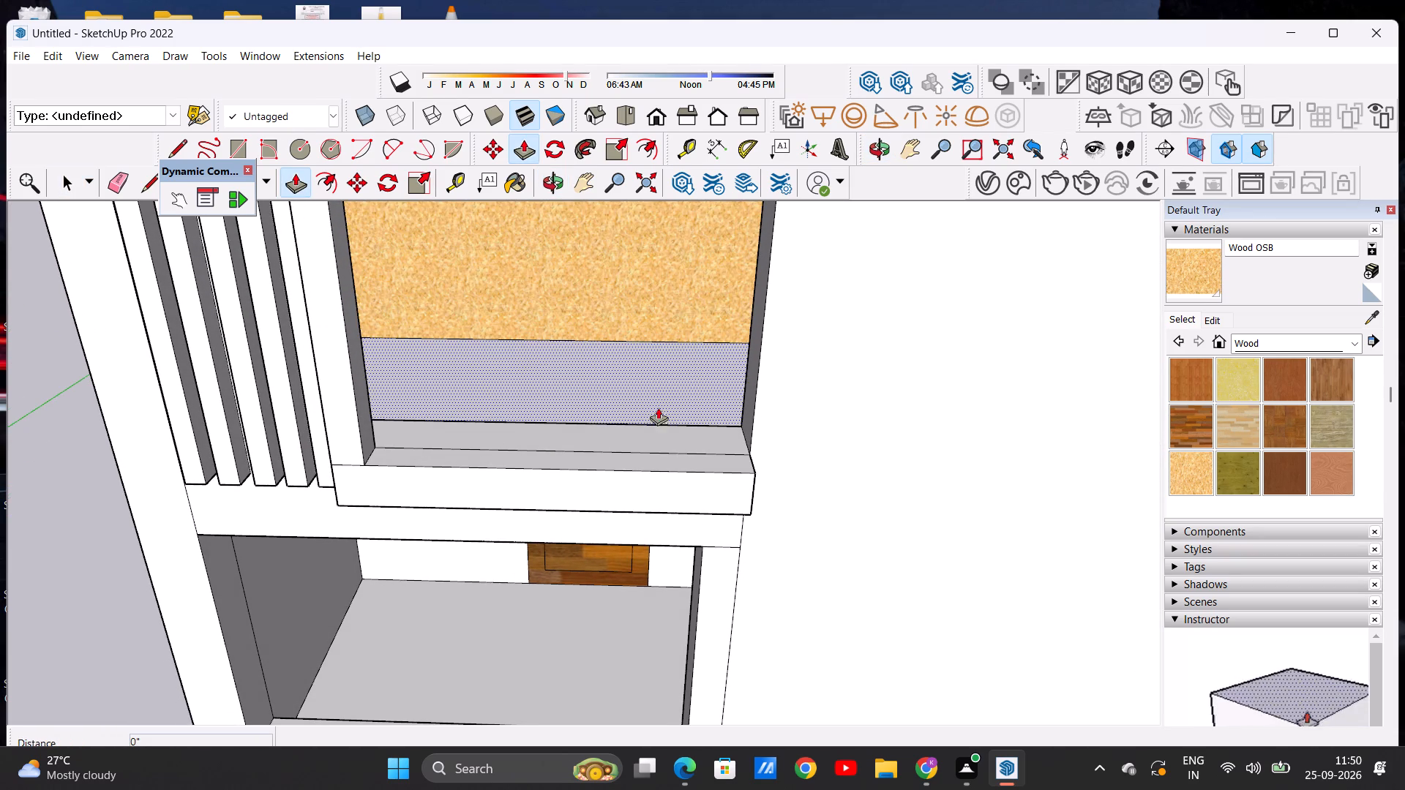
{"action": "scroll", "coordinate": [675, 419], "scroll_direction": "up", "scroll_amount": 3}
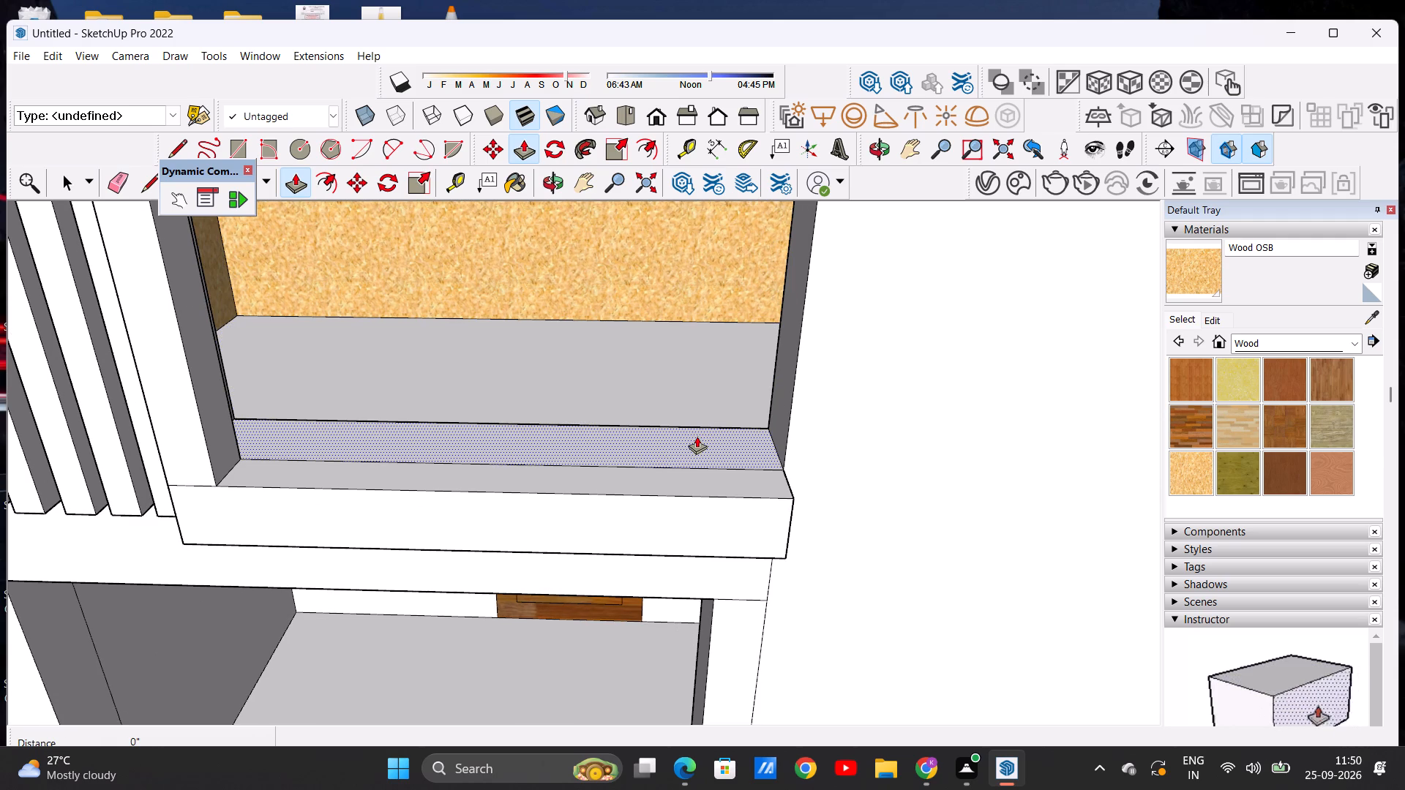
{"action": "left_click", "coordinate": [697, 436]}
{"action": "middle_click_drag", "start_coordinate": [730, 342], "coordinate": [724, 231]}
{"action": "scroll", "coordinate": [716, 304], "scroll_direction": "down", "scroll_amount": 14}
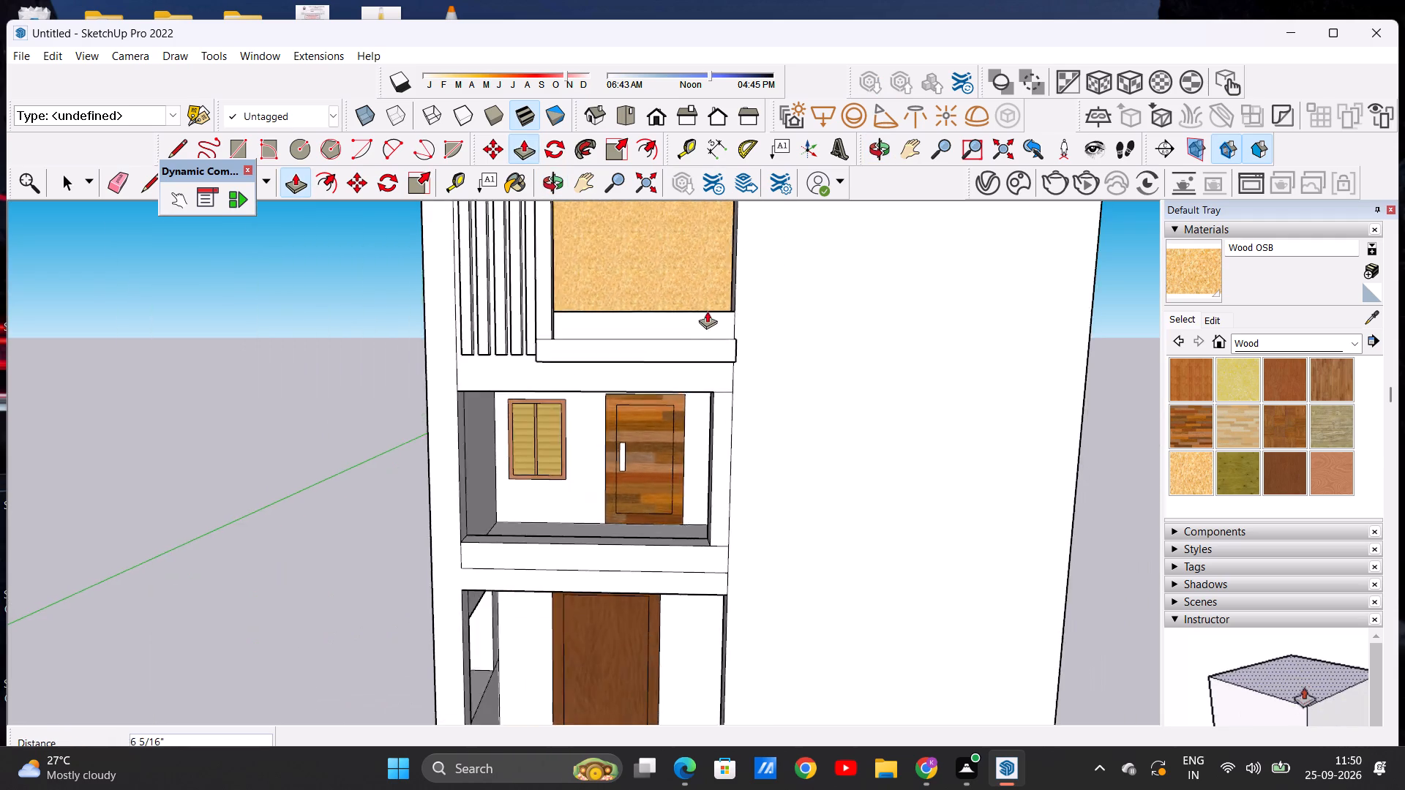
{"action": "scroll", "coordinate": [707, 311], "scroll_direction": "down", "scroll_amount": 7}
{"action": "scroll", "coordinate": [713, 282], "scroll_direction": "up", "scroll_amount": 13}
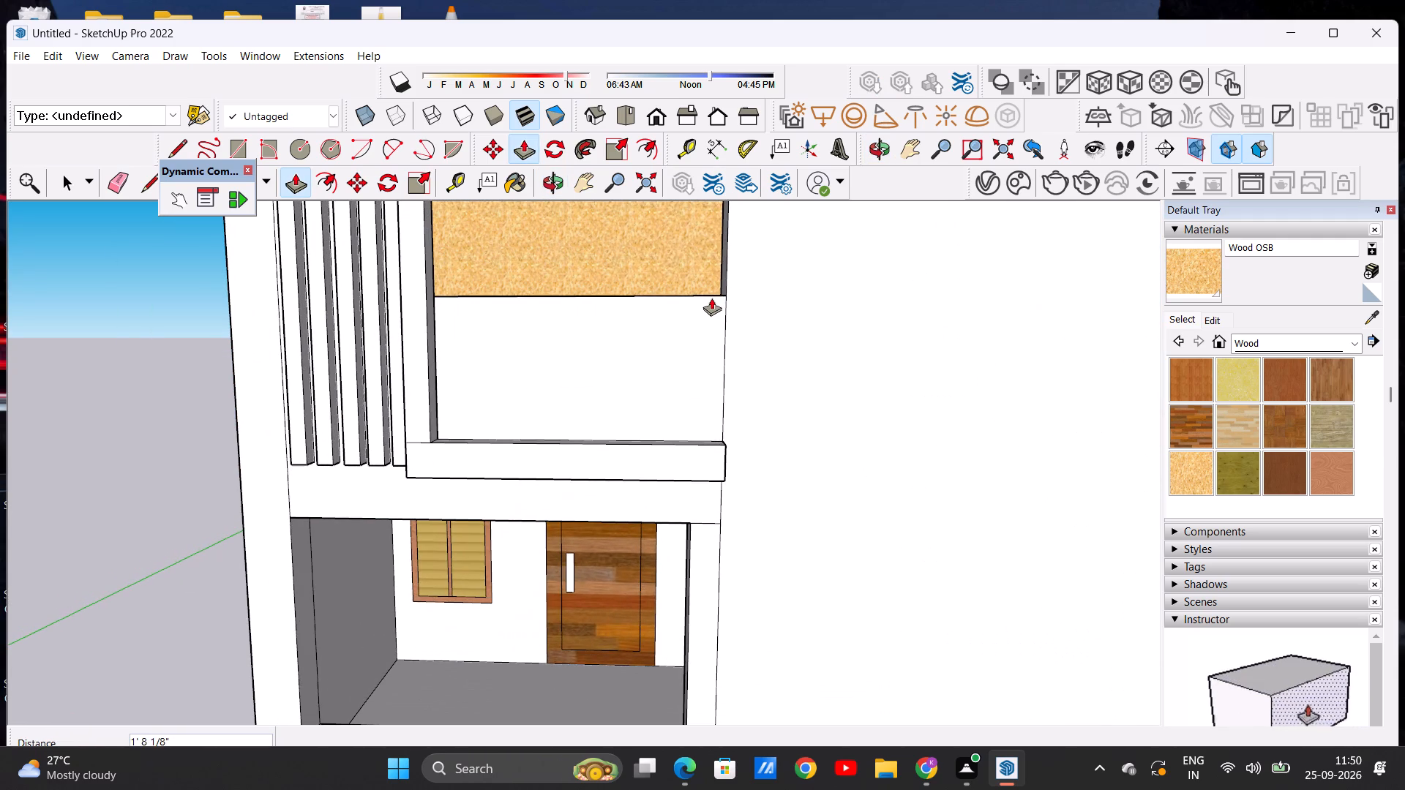
{"action": "left_click", "coordinate": [722, 309]}
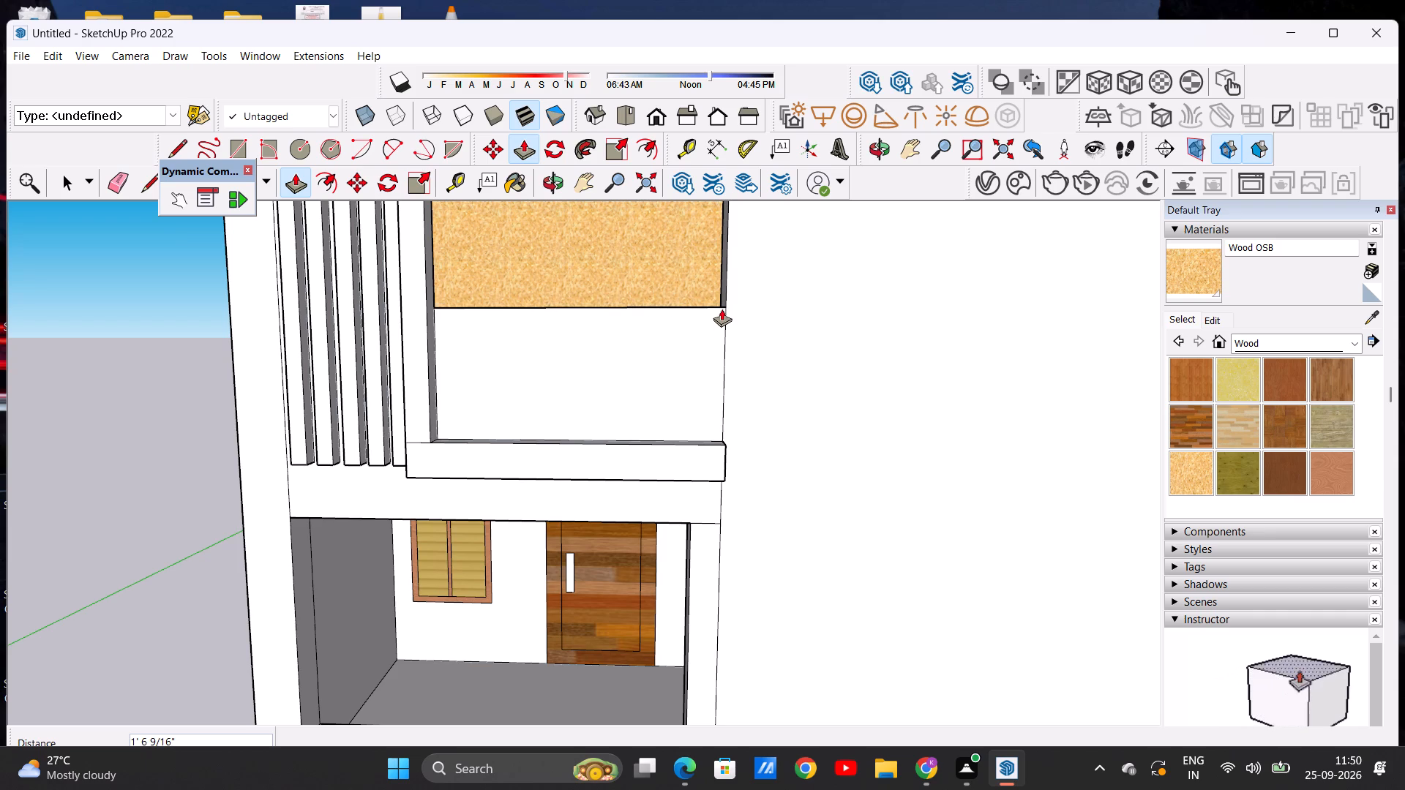
{"action": "key", "text": "space"}
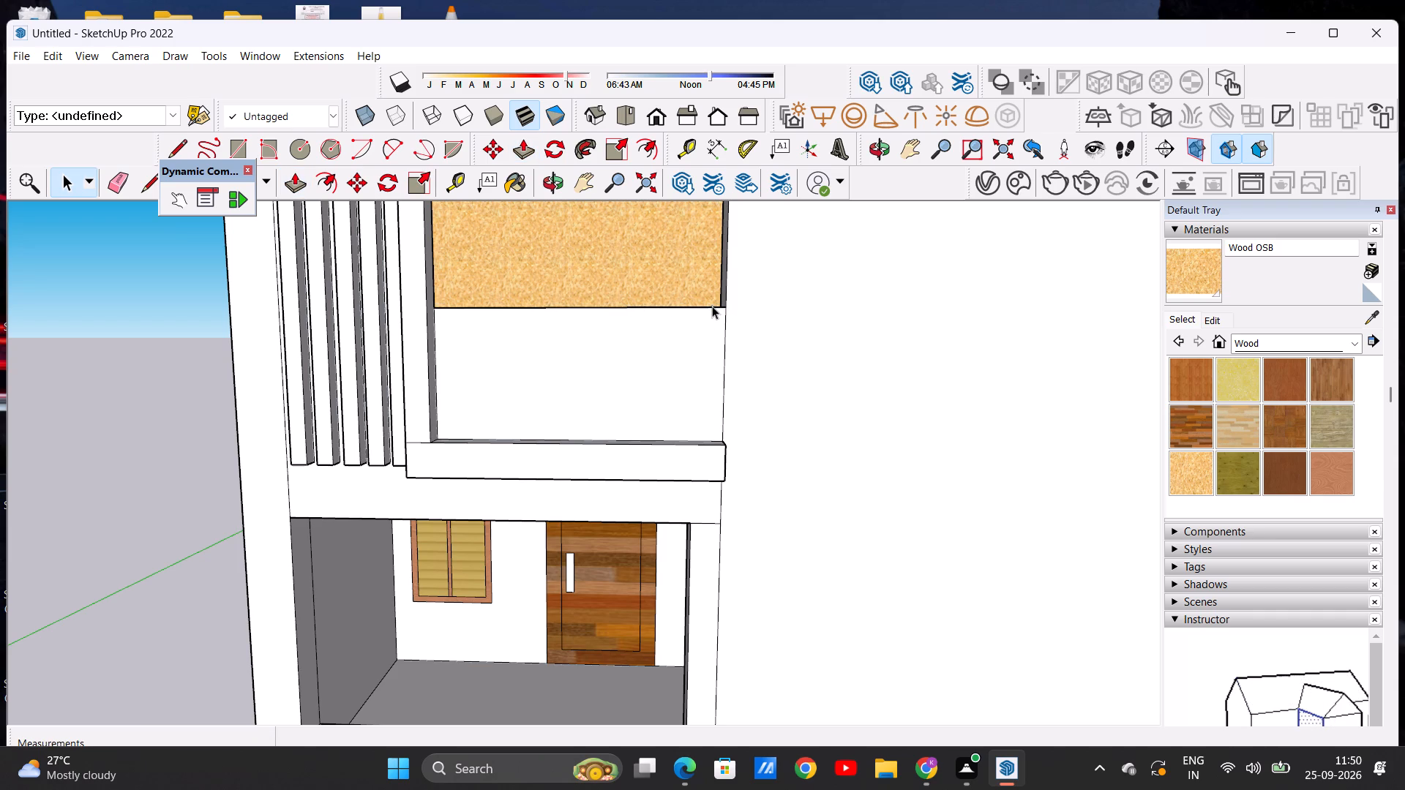
Paint the front and top faces of the top-floor balcony railing with Translucent Glass Blue from Glass and Mirrors.
{"action": "left_click", "coordinate": [1348, 334]}
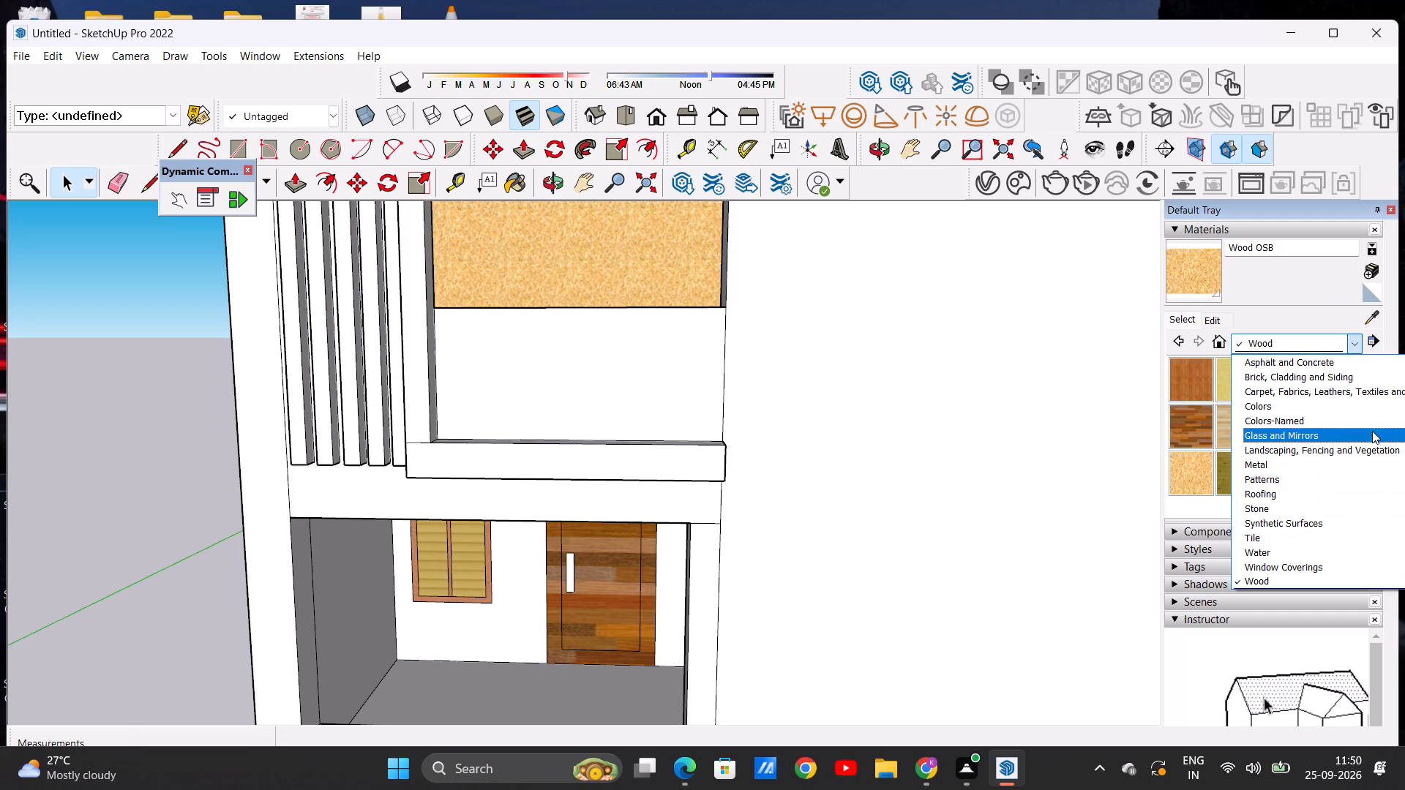
{"action": "left_click", "coordinate": [1372, 431]}
{"action": "left_click", "coordinate": [1318, 395]}
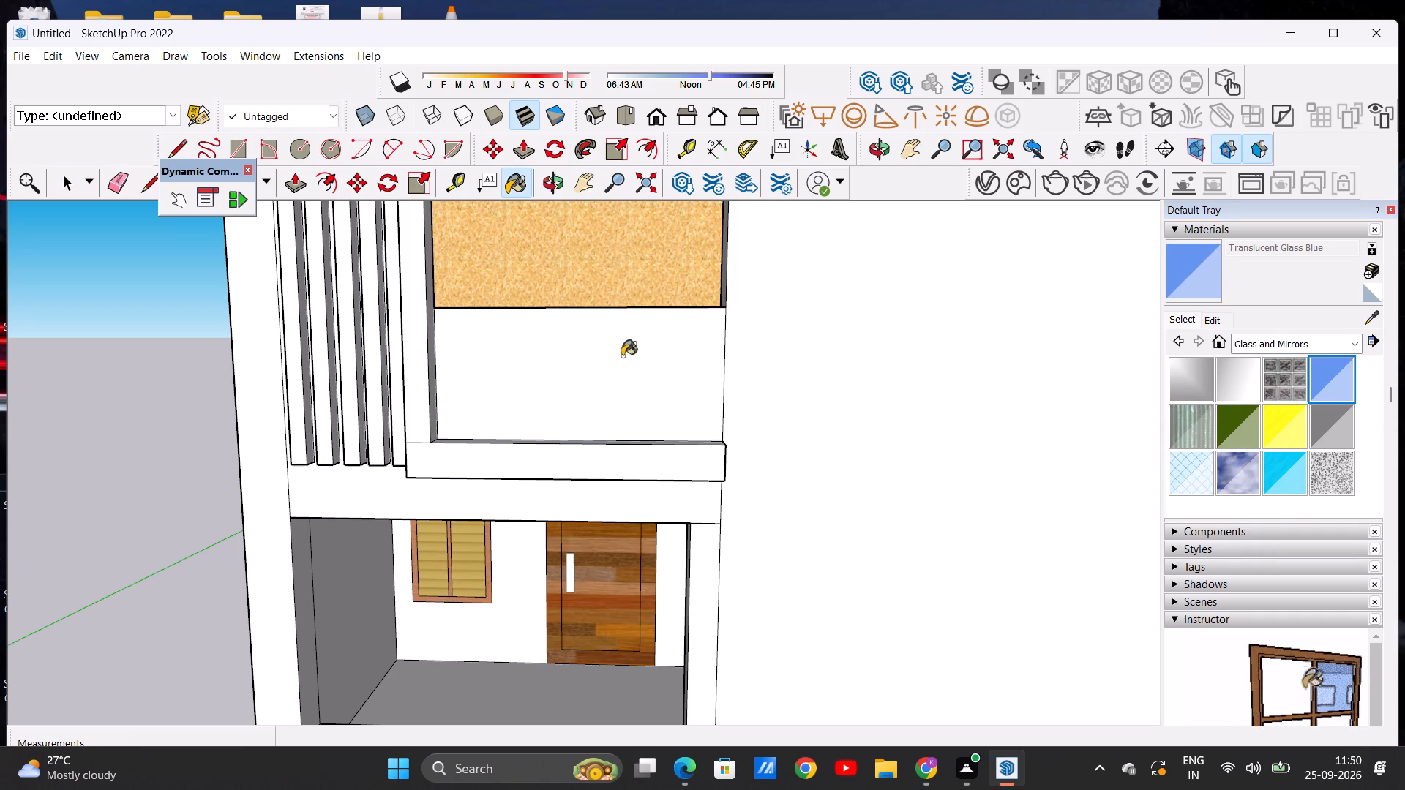
{"action": "left_click", "coordinate": [622, 356]}
{"action": "middle_click_drag", "start_coordinate": [569, 325], "coordinate": [574, 382]}
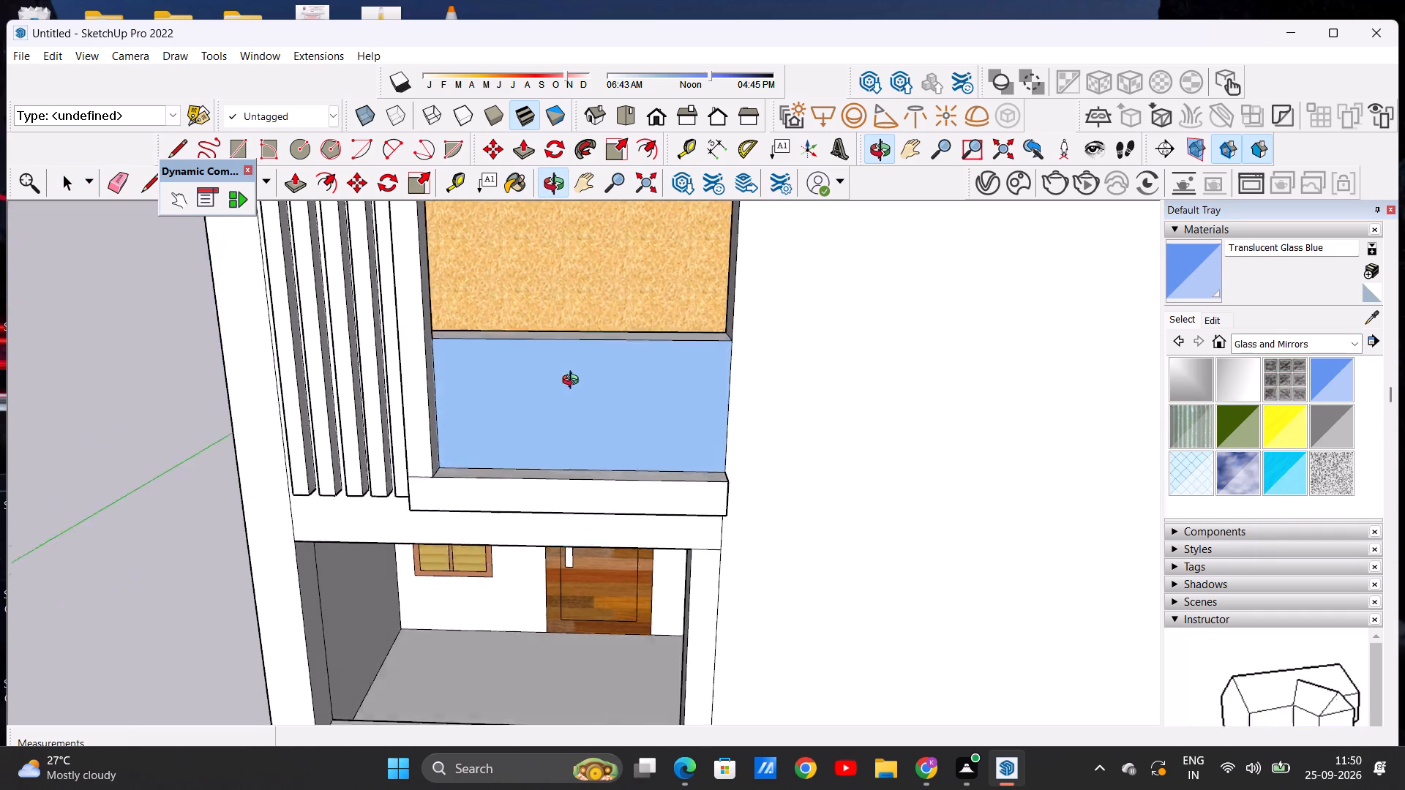
{"action": "middle_click_drag", "start_coordinate": [574, 382], "coordinate": [574, 450]}
{"action": "scroll", "coordinate": [592, 366], "scroll_direction": "up", "scroll_amount": 5}
{"action": "left_click", "coordinate": [592, 401]}
{"action": "scroll", "coordinate": [605, 262], "scroll_direction": "down", "scroll_amount": 3}
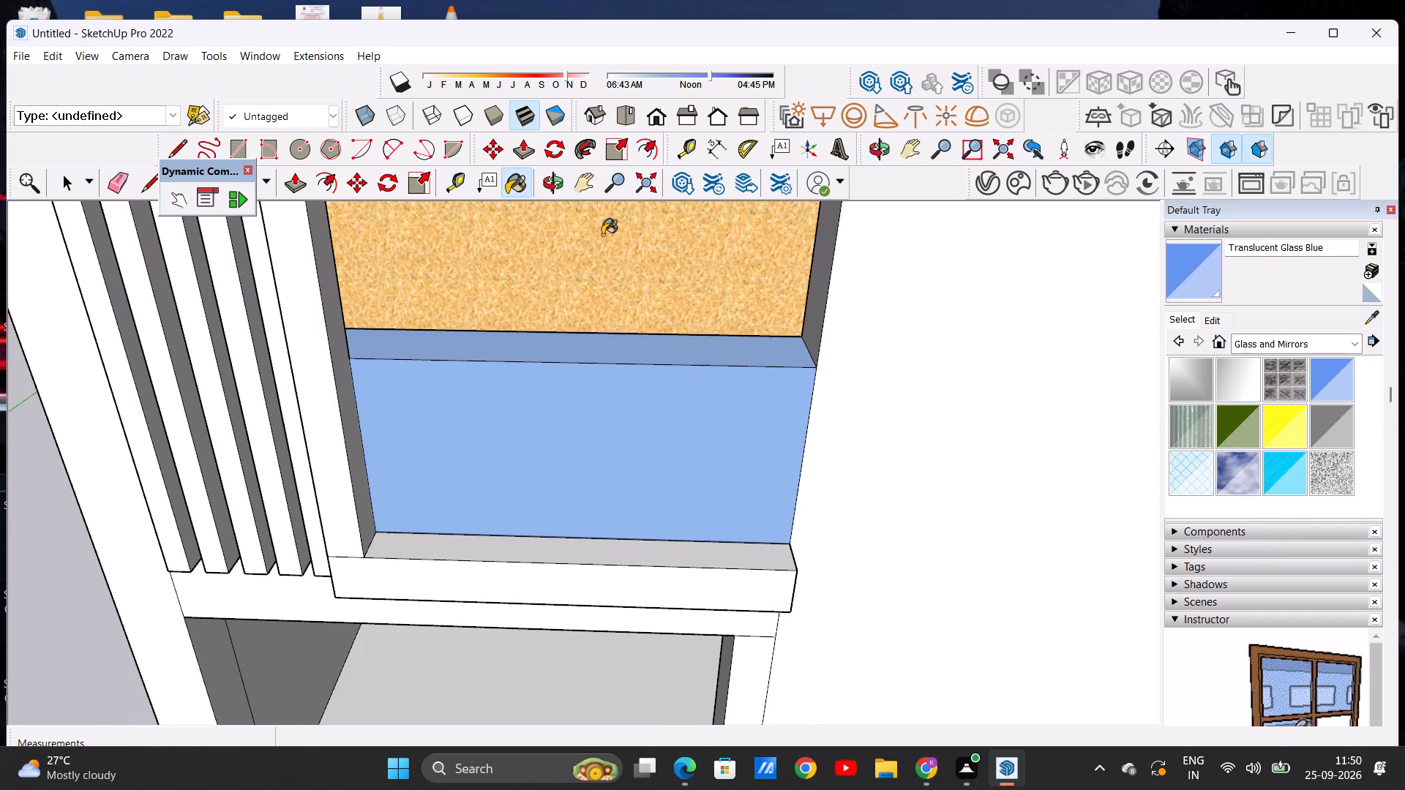
{"action": "middle_click_drag", "start_coordinate": [636, 448], "coordinate": [632, 309]}
{"action": "scroll", "coordinate": [662, 366], "scroll_direction": "down", "scroll_amount": 16}
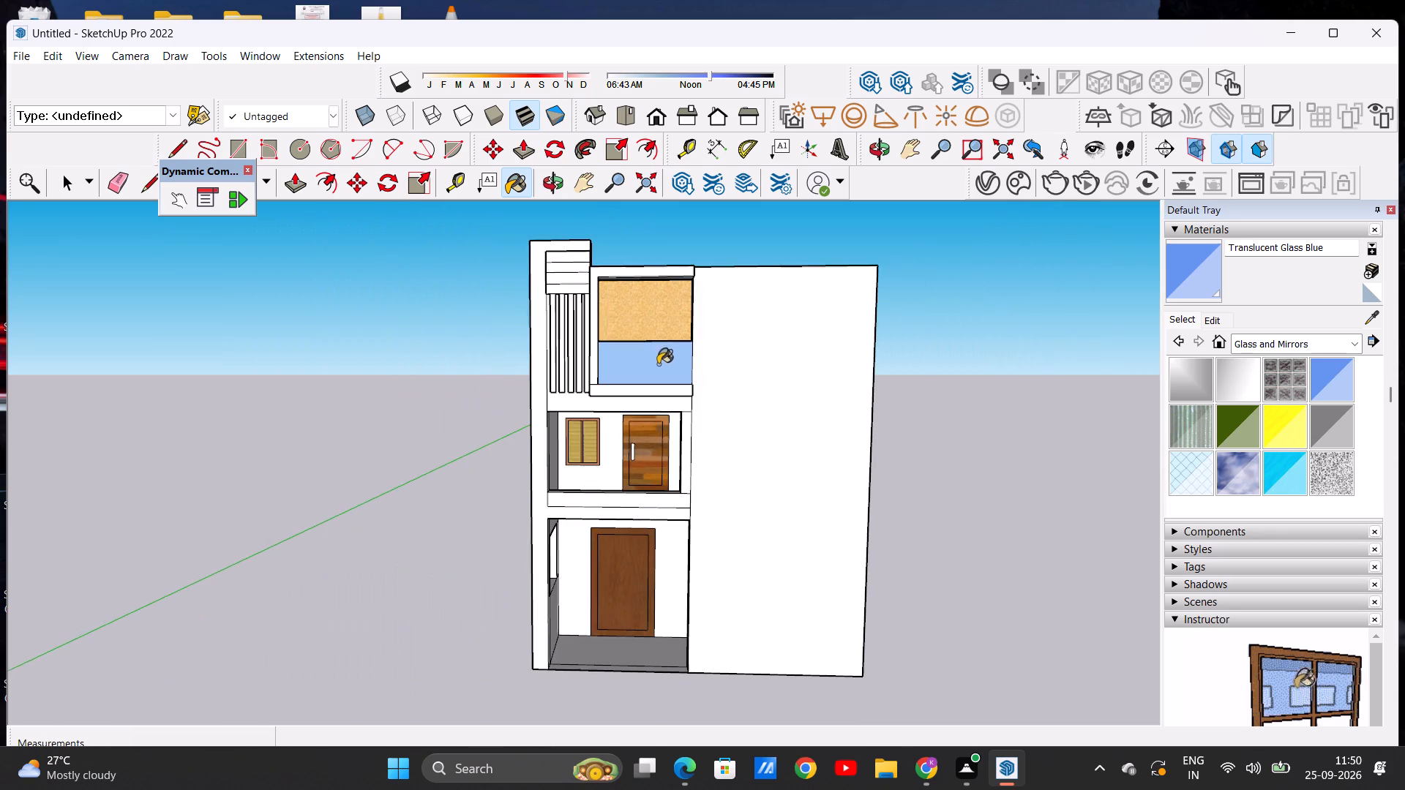
{"action": "scroll", "coordinate": [618, 309], "scroll_direction": "up", "scroll_amount": 8}
{"action": "scroll", "coordinate": [623, 355], "scroll_direction": "down", "scroll_amount": 10}
{"action": "scroll", "coordinate": [745, 352], "scroll_direction": "up", "scroll_amount": 2}
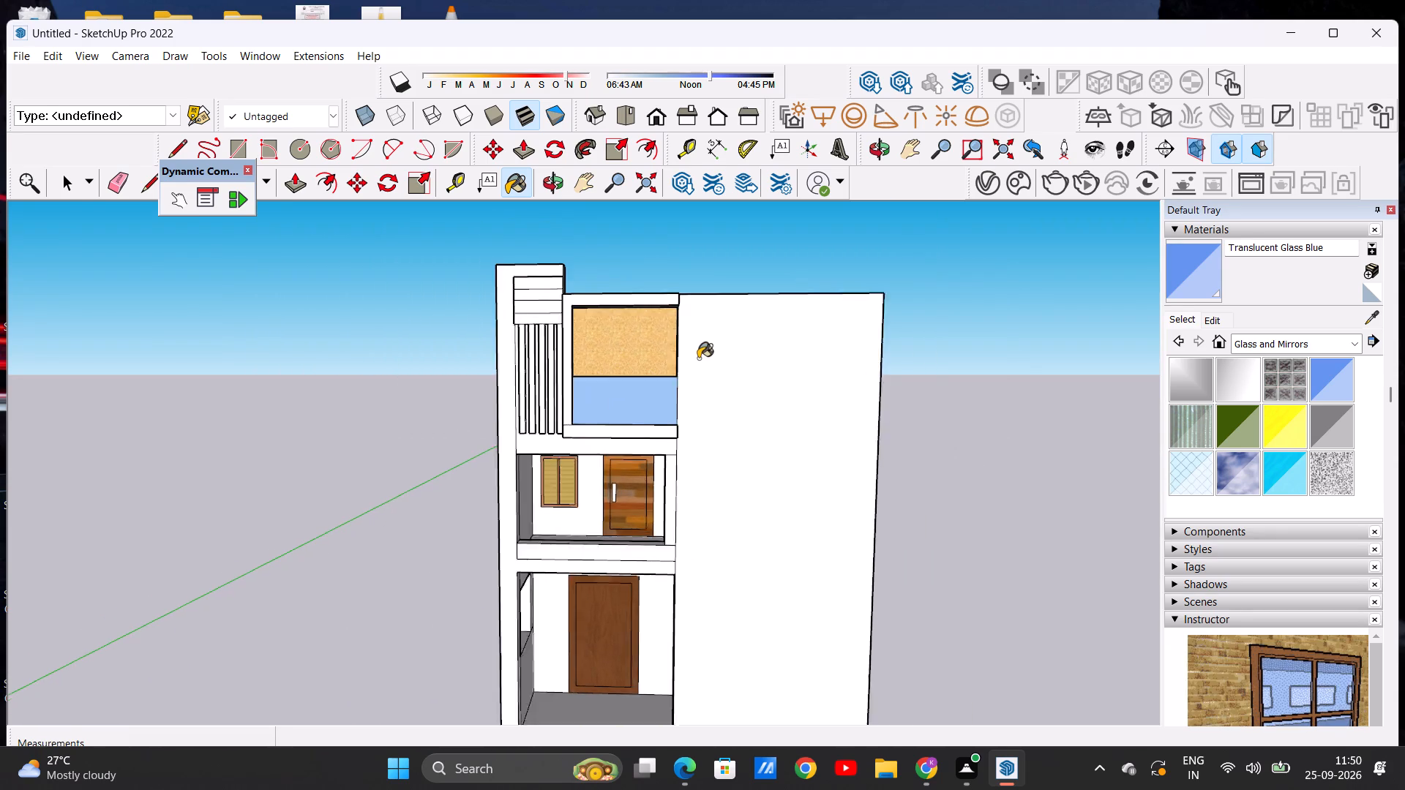
{"action": "scroll", "coordinate": [698, 358], "scroll_direction": "up", "scroll_amount": 2}
{"action": "key", "text": "space"}
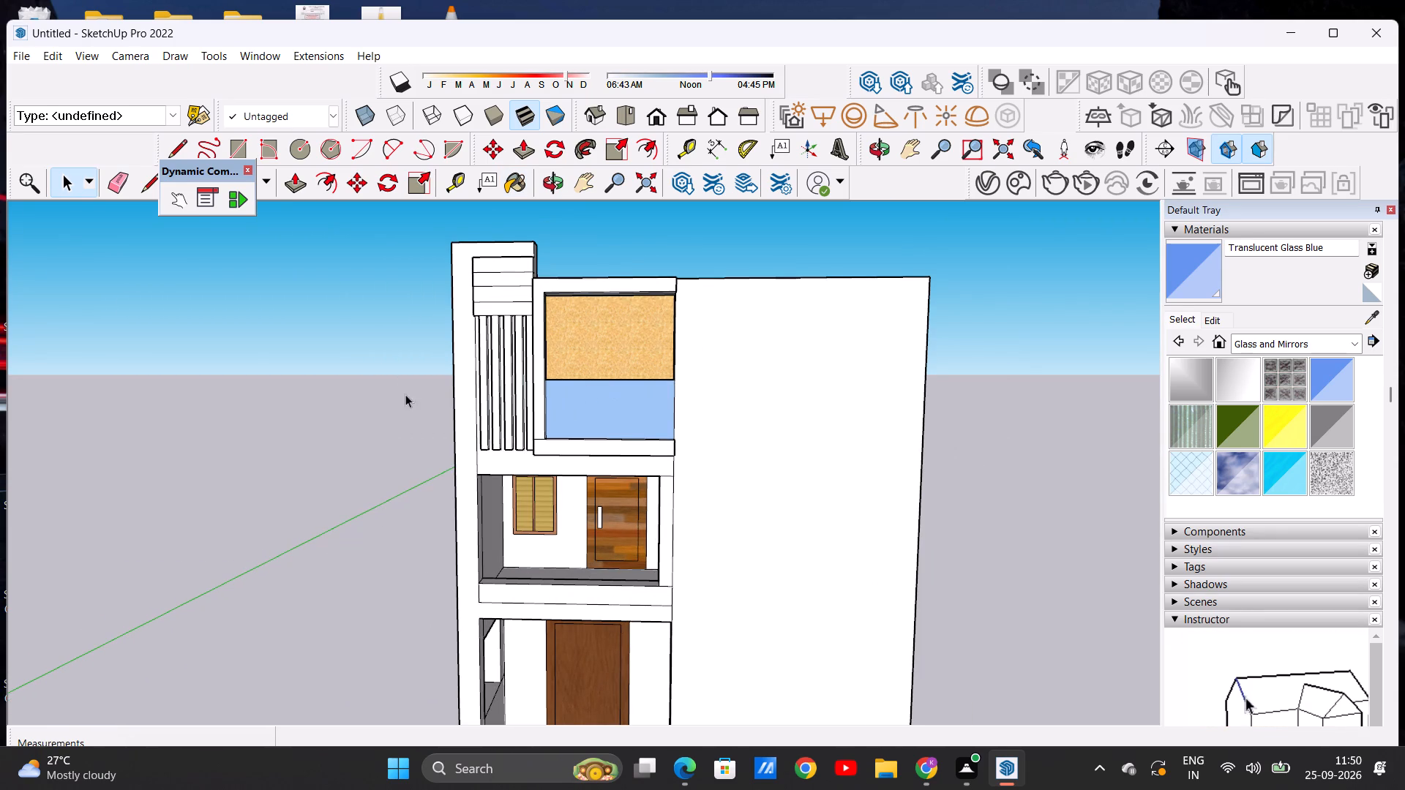
Draw a line across the top-floor frame's bottom ledge near its middle, from the glass railing's base to the front edge.
{"action": "scroll", "coordinate": [128, 197], "scroll_direction": "down", "scroll_amount": 5}
{"action": "scroll", "coordinate": [232, 203], "scroll_direction": "down", "scroll_amount": 8}
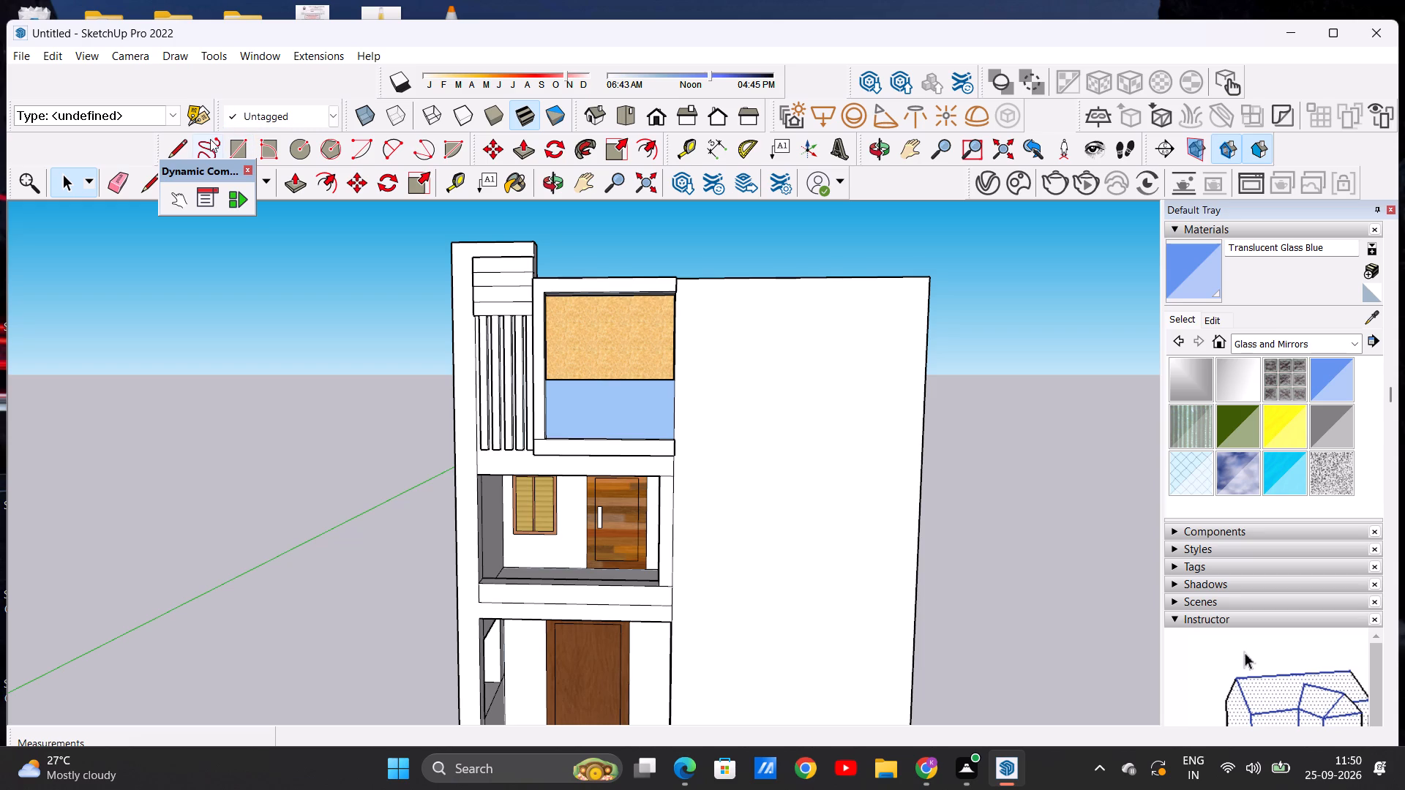
{"action": "left_click", "coordinate": [181, 147]}
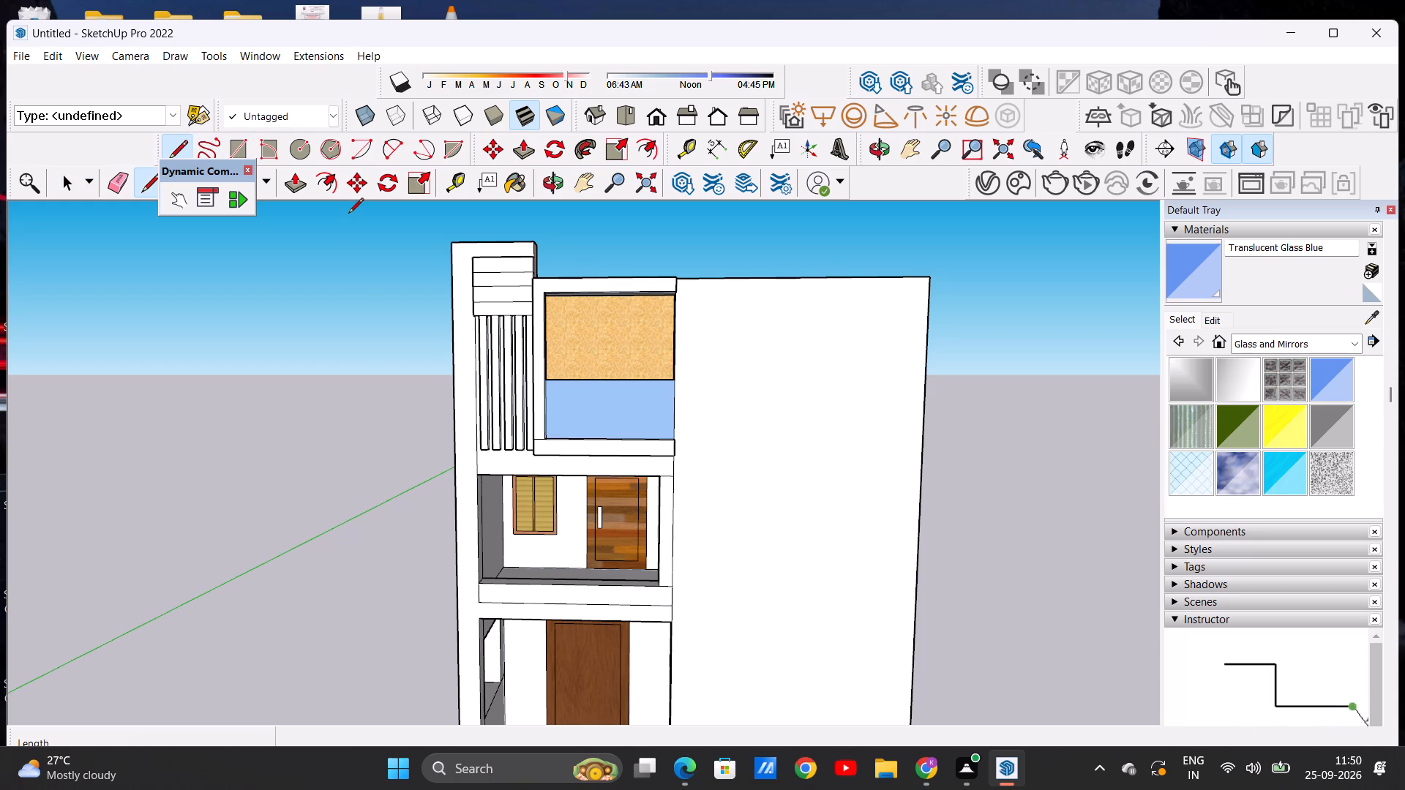
{"action": "scroll", "coordinate": [394, 207], "scroll_direction": "down", "scroll_amount": 3}
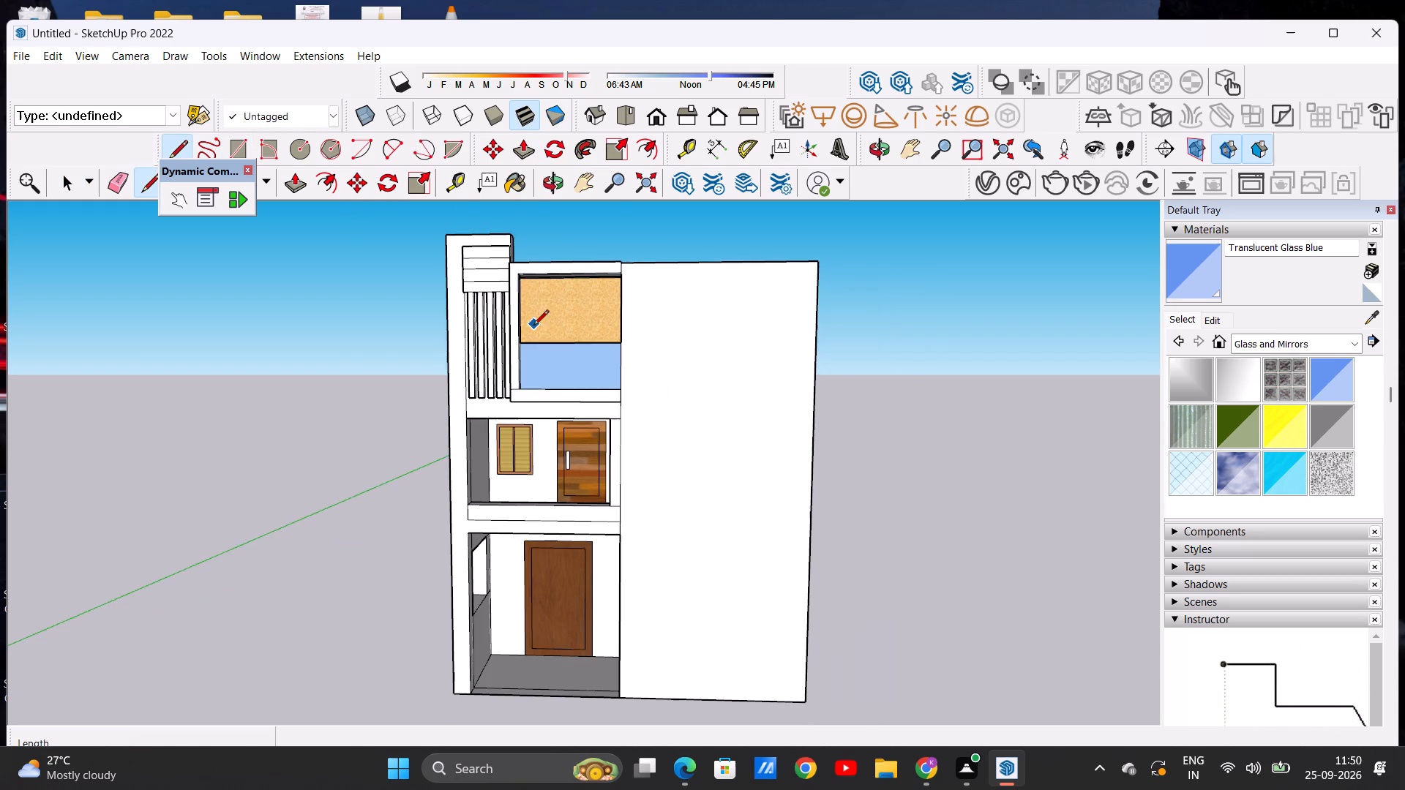
{"action": "middle_click_drag", "start_coordinate": [545, 359], "coordinate": [566, 484]}
{"action": "scroll", "coordinate": [578, 457], "scroll_direction": "up", "scroll_amount": 5}
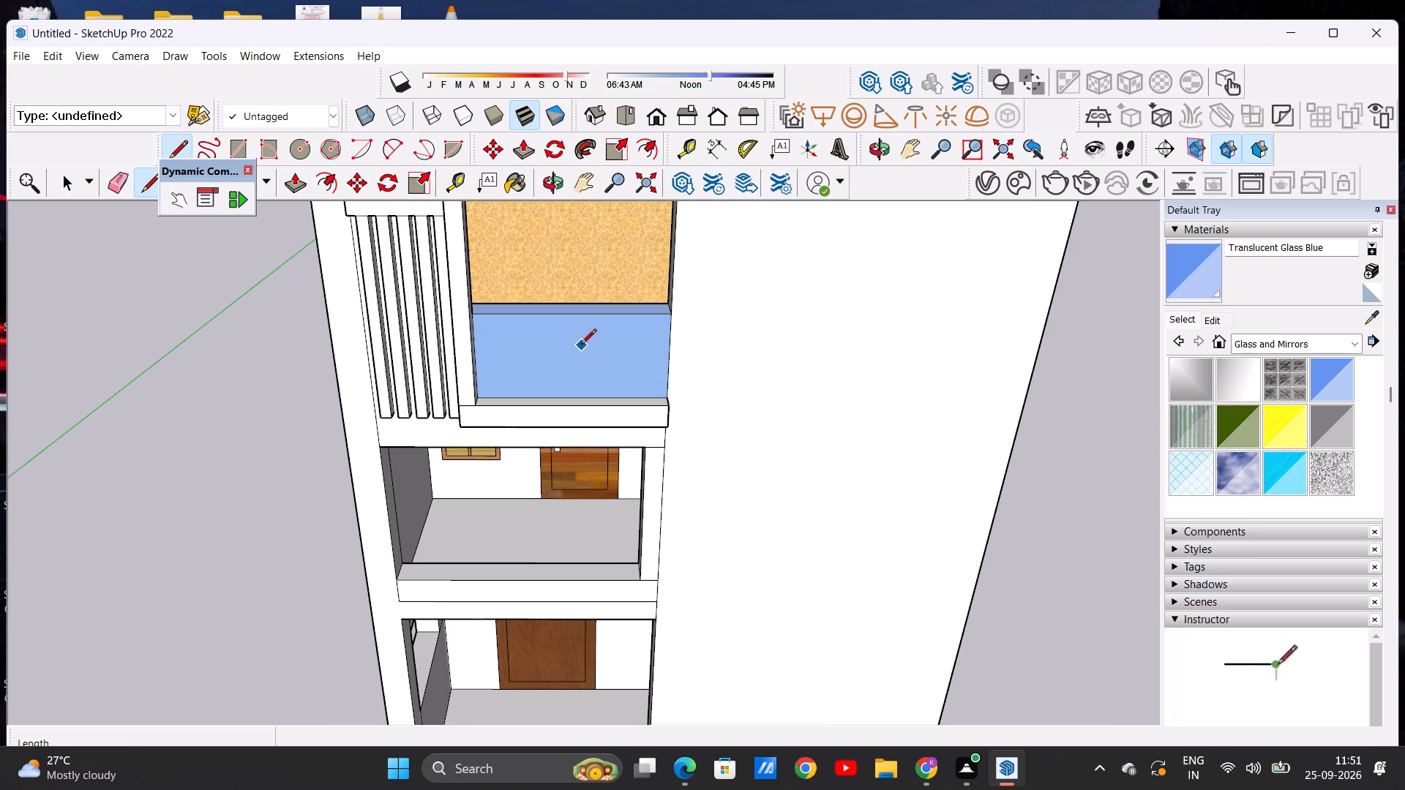
{"action": "scroll", "coordinate": [623, 369], "scroll_direction": "up", "scroll_amount": 9}
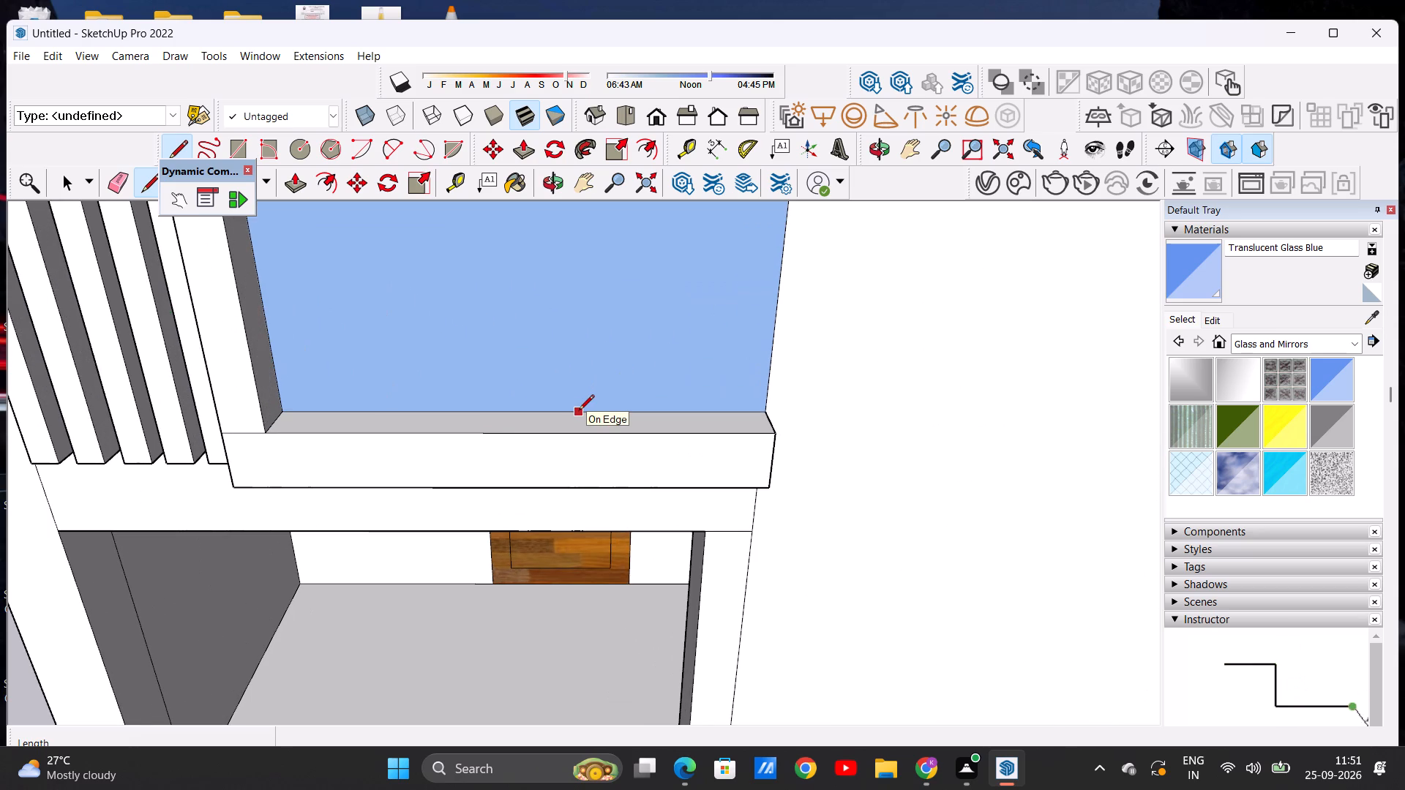
{"action": "scroll", "coordinate": [572, 411], "scroll_direction": "up", "scroll_amount": 5}
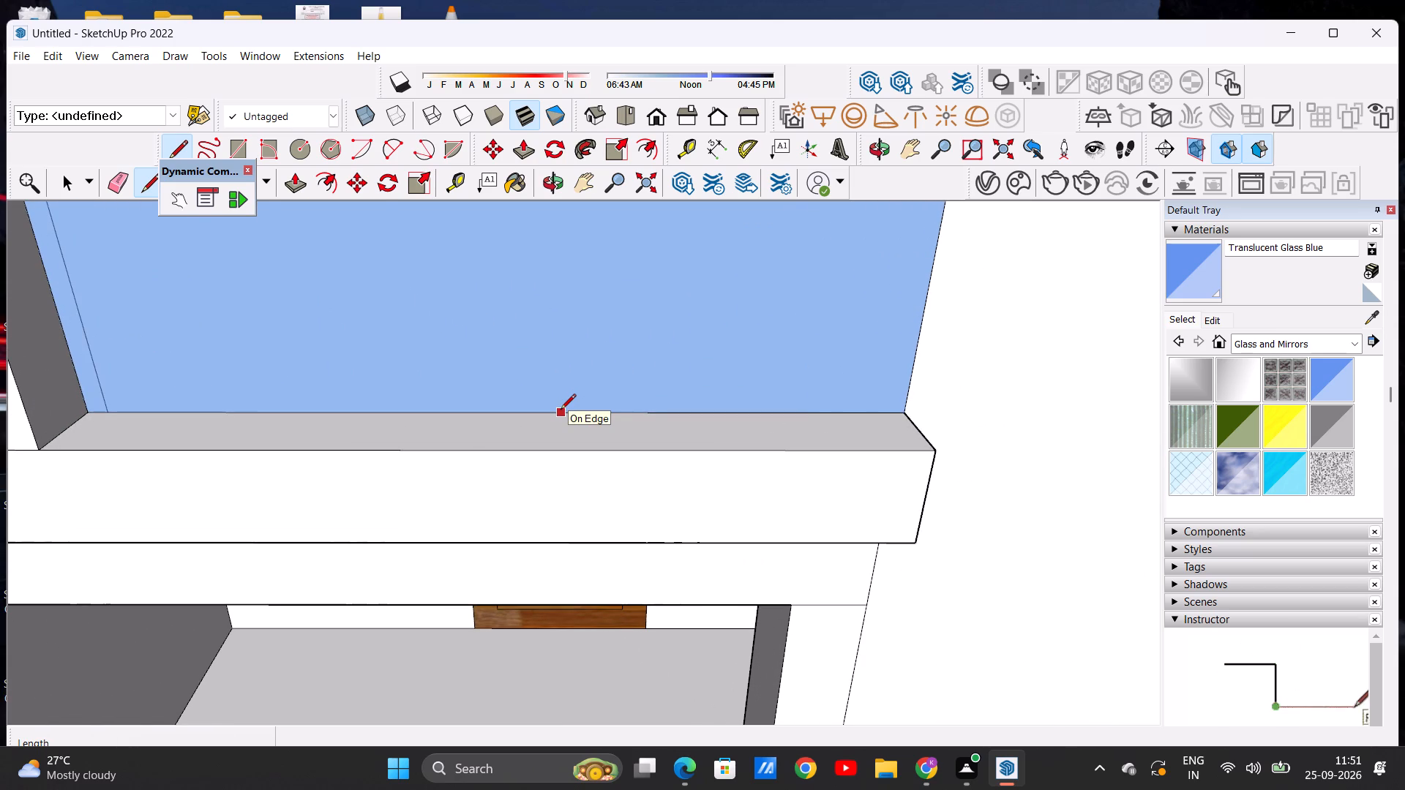
{"action": "left_click", "coordinate": [513, 413]}
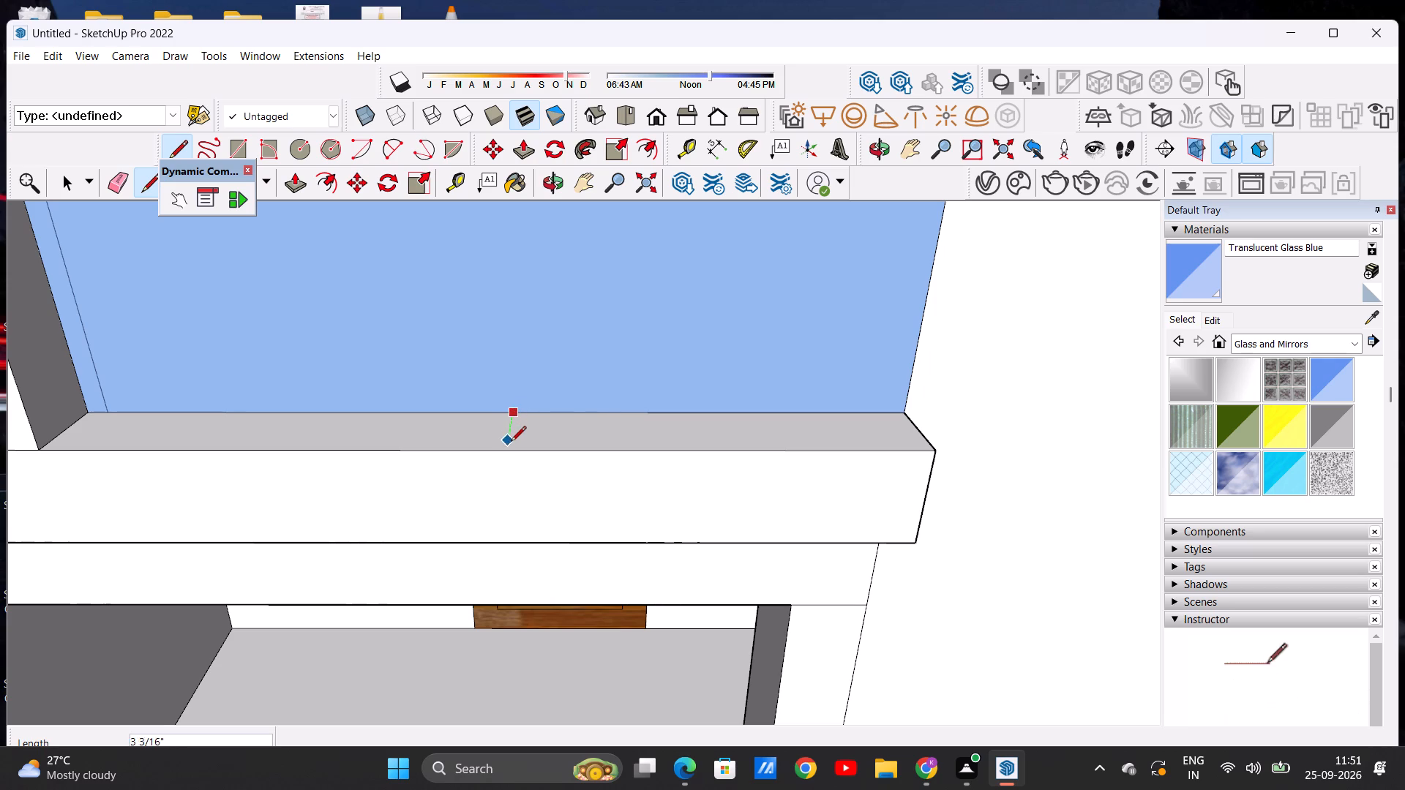
{"action": "left_click", "coordinate": [508, 451]}
{"action": "key", "text": "space"}
{"action": "scroll", "coordinate": [556, 406], "scroll_direction": "down", "scroll_amount": 8}
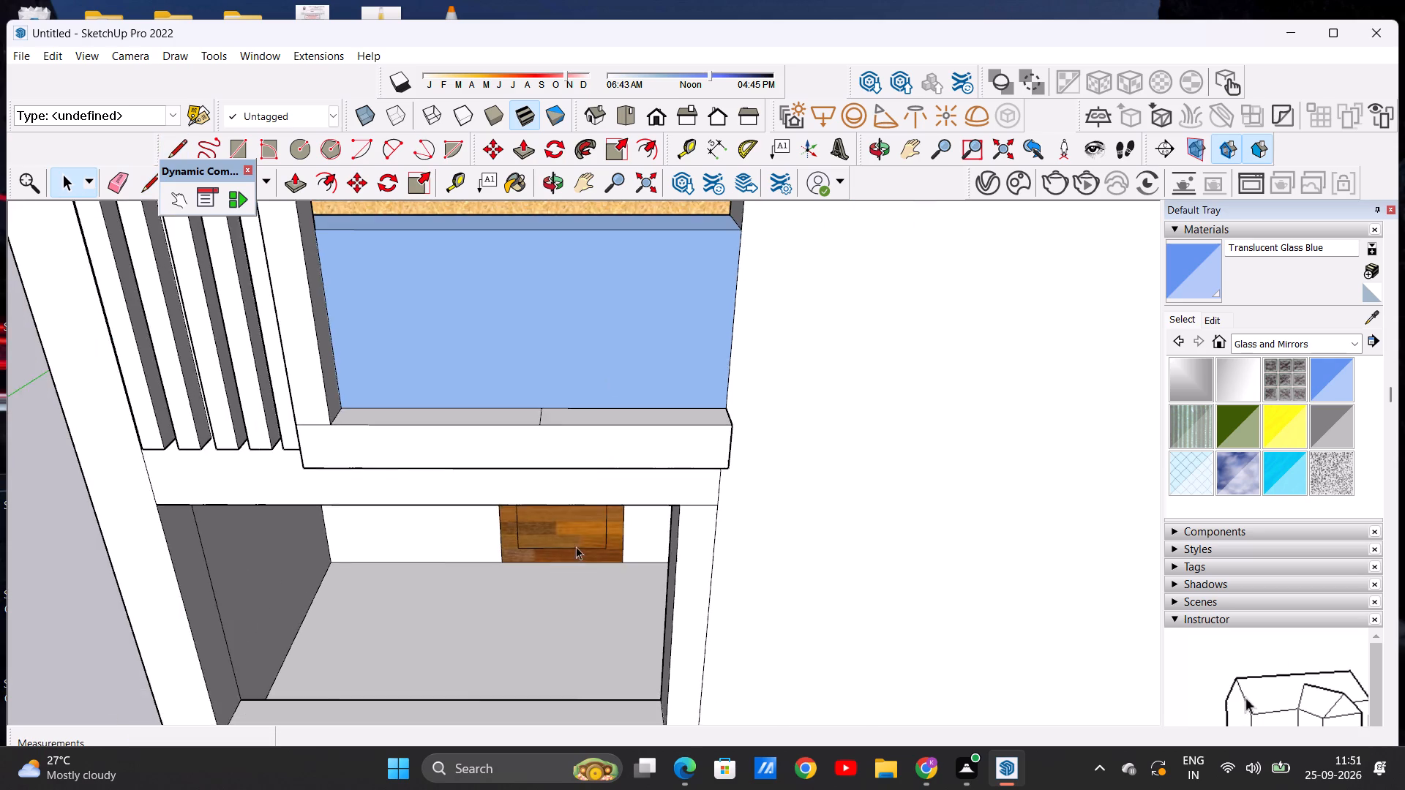
Push/Pull the half of the top-floor frame's bottom ledge beside the outer side wall up 1' 6 9/16", level with the glass railing.
{"action": "middle_click_drag", "start_coordinate": [577, 558], "coordinate": [572, 499]}
{"action": "scroll", "coordinate": [581, 554], "scroll_direction": "down", "scroll_amount": 11}
{"action": "scroll", "coordinate": [593, 478], "scroll_direction": "up", "scroll_amount": 7}
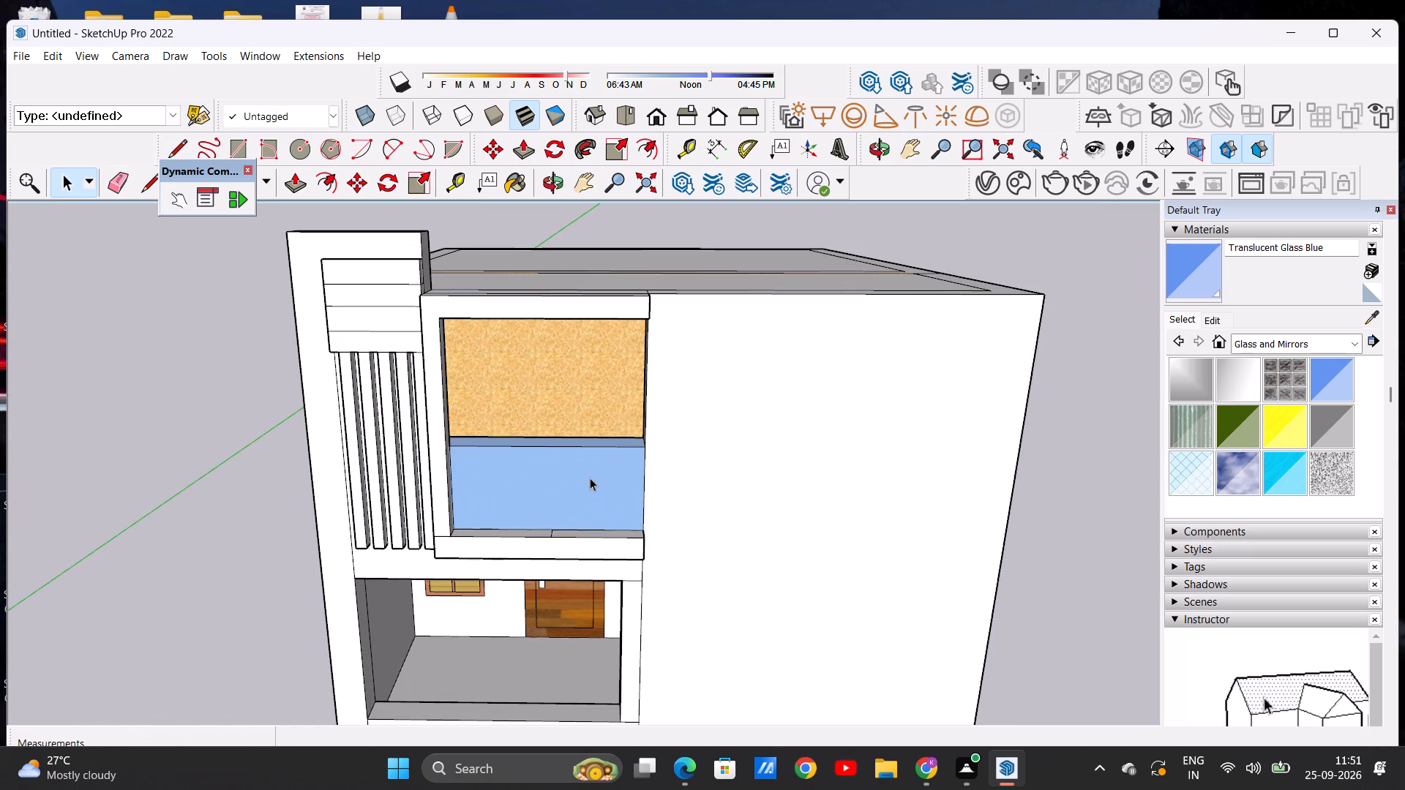
{"action": "left_click", "coordinate": [299, 183]}
{"action": "scroll", "coordinate": [572, 520], "scroll_direction": "up", "scroll_amount": 5}
{"action": "middle_click_drag", "start_coordinate": [609, 535], "coordinate": [613, 554]}
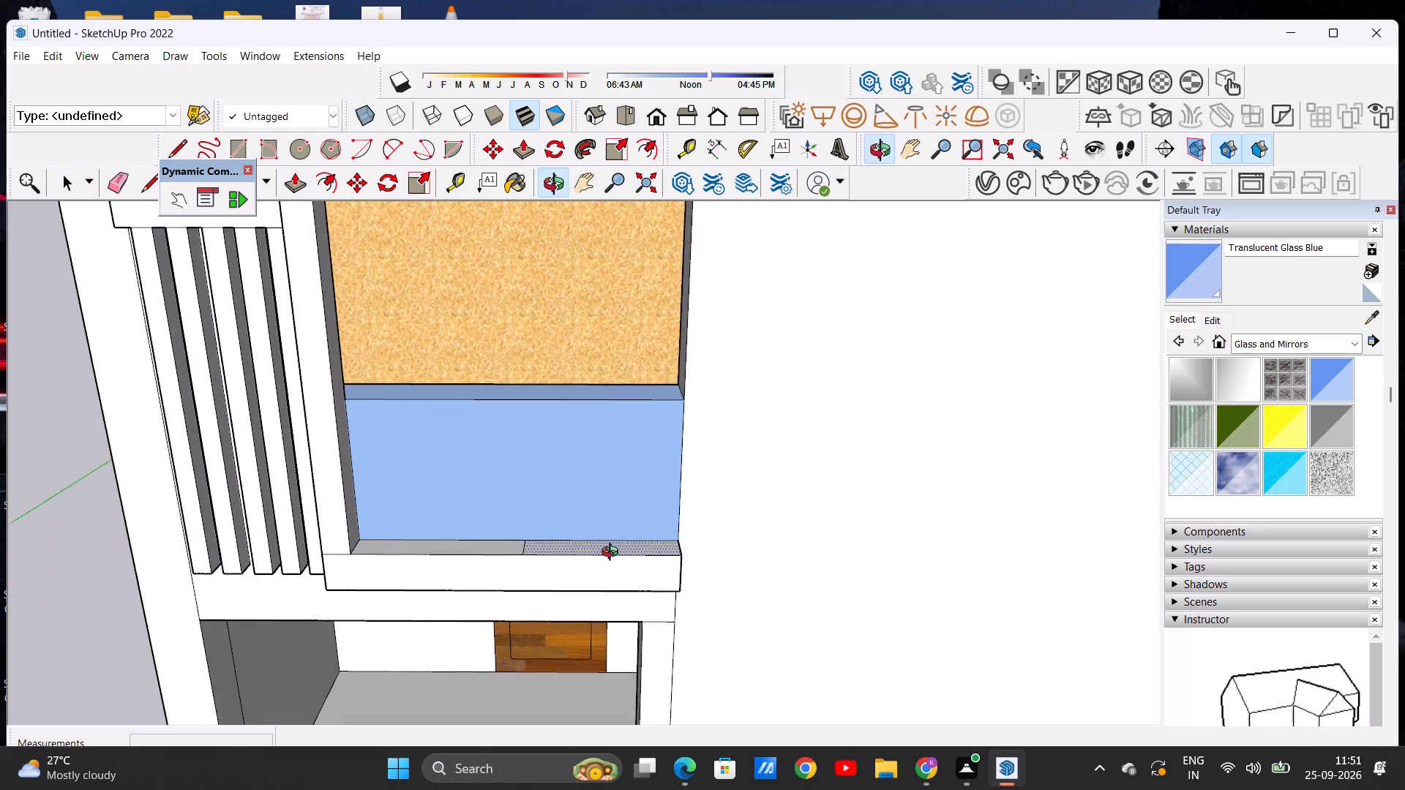
{"action": "middle_click_drag", "start_coordinate": [613, 554], "coordinate": [615, 558]}
{"action": "scroll", "coordinate": [615, 558], "scroll_direction": "up", "scroll_amount": 1}
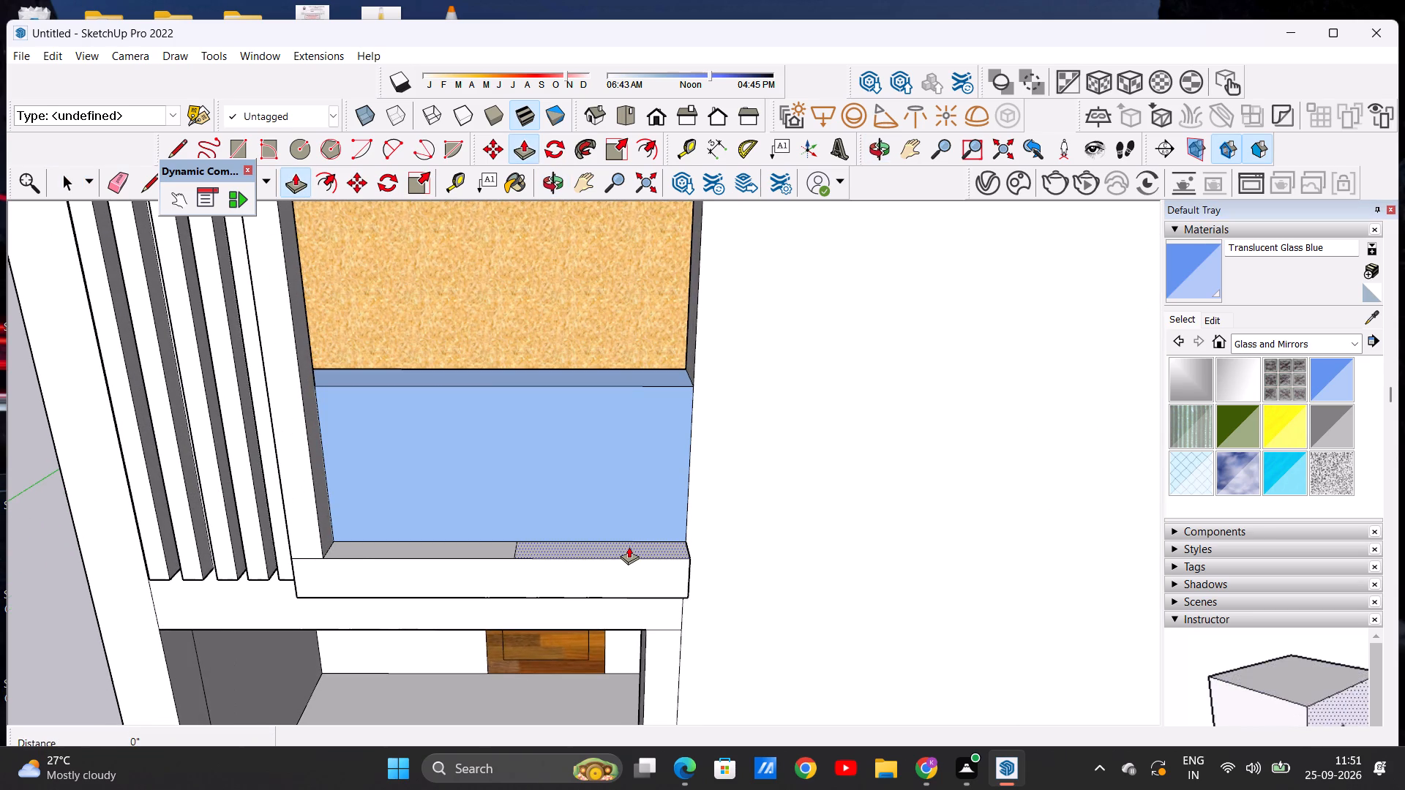
{"action": "left_click", "coordinate": [630, 543]}
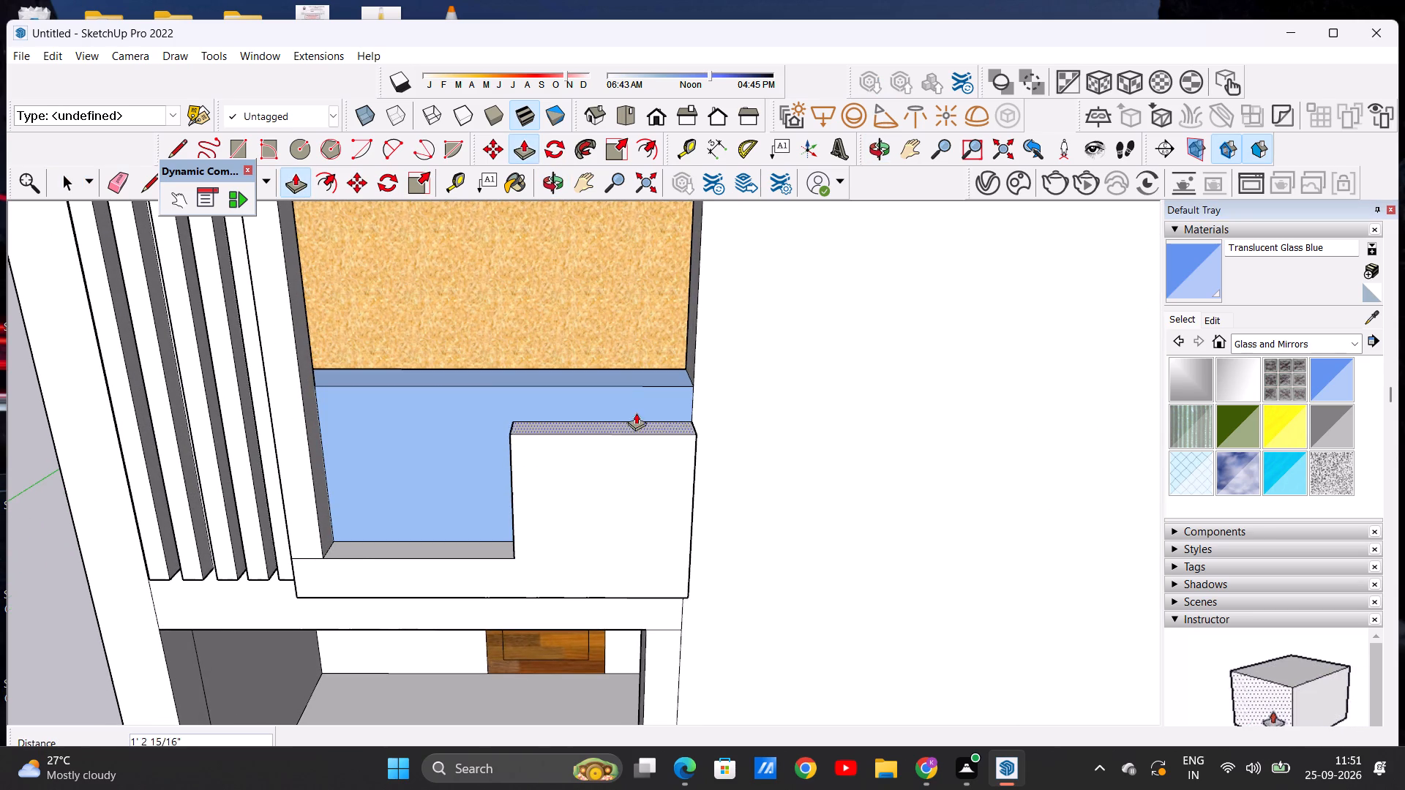
{"action": "scroll", "coordinate": [630, 400], "scroll_direction": "down", "scroll_amount": 11}
{"action": "middle_click_drag", "start_coordinate": [627, 432], "coordinate": [605, 348]}
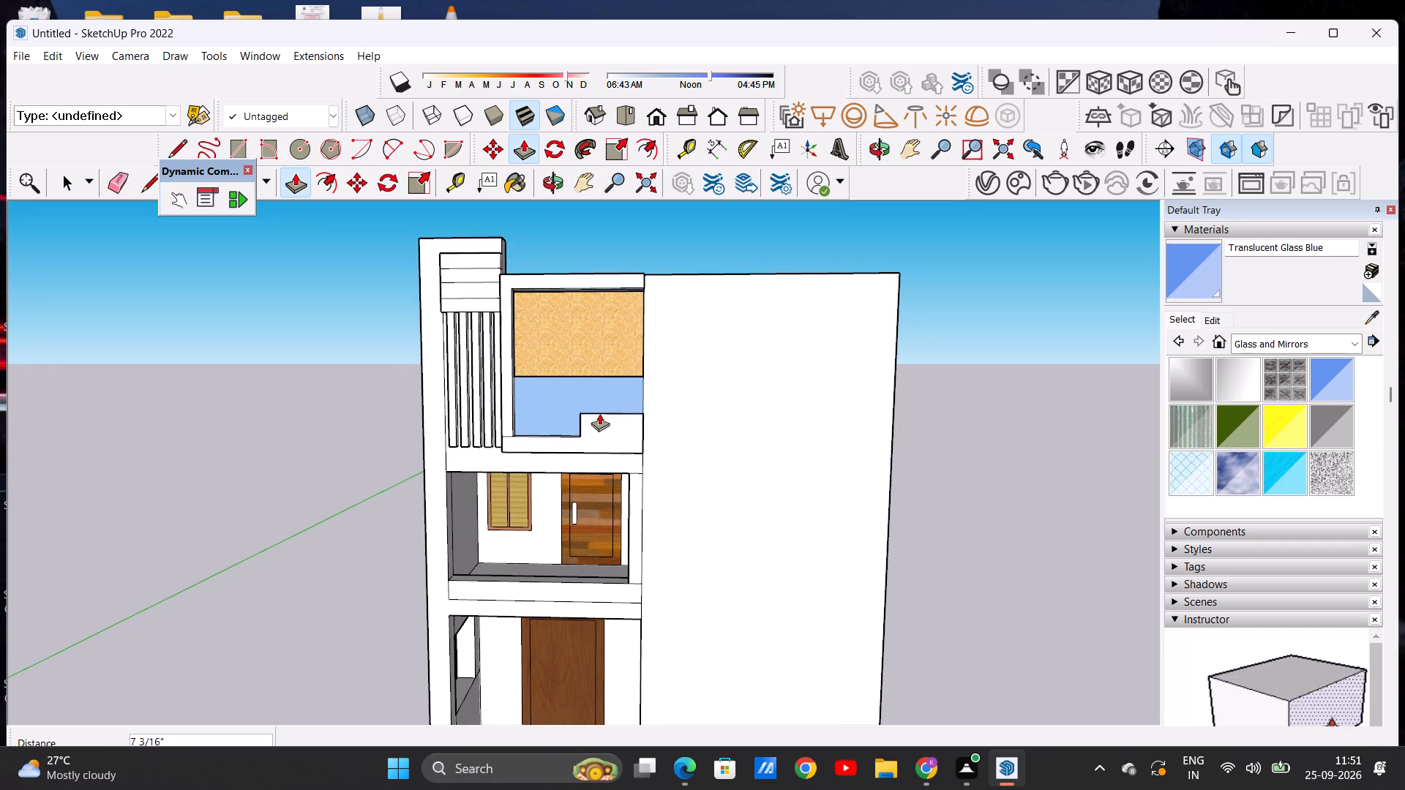
{"action": "middle_click_drag", "start_coordinate": [599, 418], "coordinate": [605, 478]}
{"action": "middle_click_drag", "start_coordinate": [622, 421], "coordinate": [625, 479]}
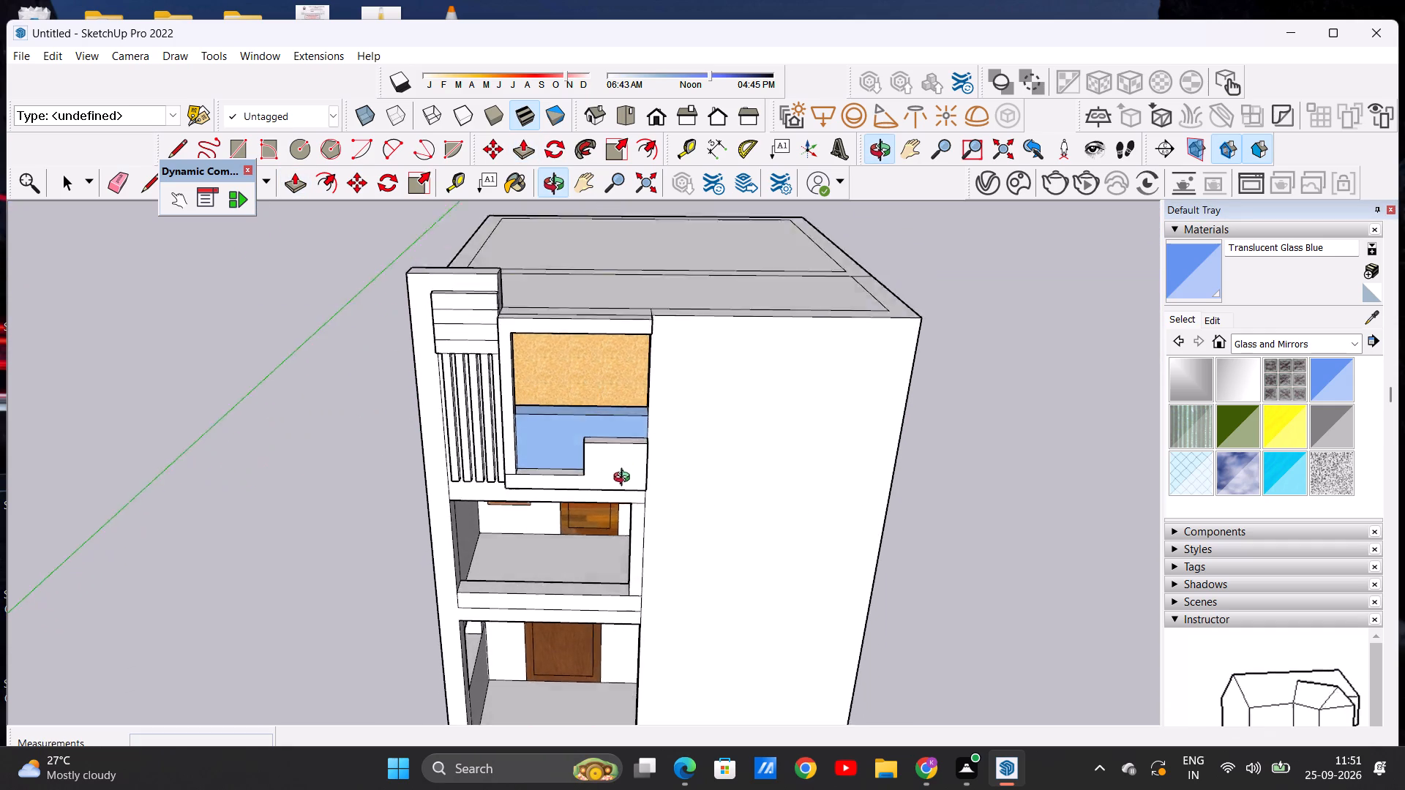
{"action": "middle_click_drag", "start_coordinate": [625, 479], "coordinate": [625, 522]}
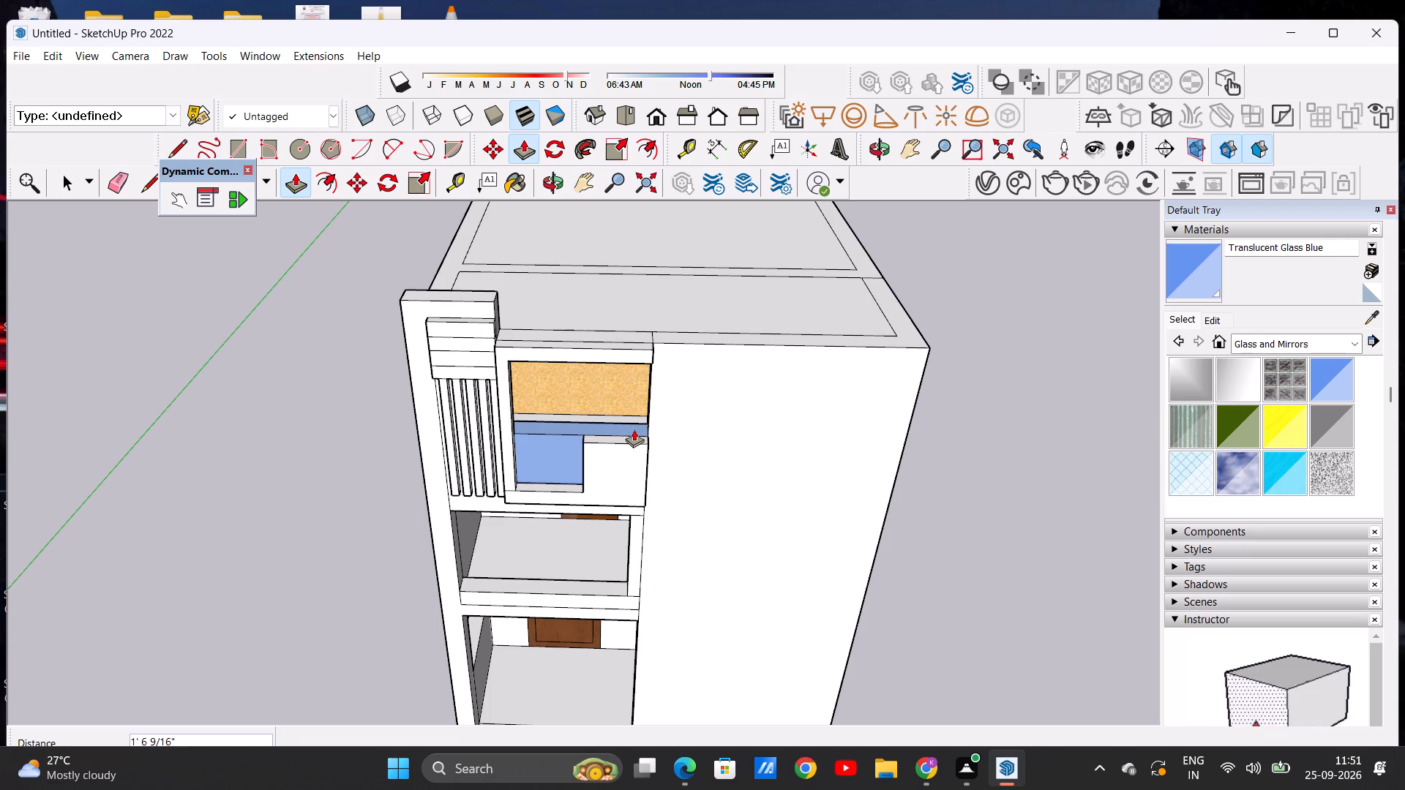
{"action": "left_click", "coordinate": [634, 429]}
Push/Pull the top of the new ledge block up about 2' 2 15/16" to the underside of the frame's top beam.
{"action": "middle_click_drag", "start_coordinate": [624, 447], "coordinate": [632, 500]}
{"action": "scroll", "coordinate": [627, 454], "scroll_direction": "up", "scroll_amount": 6}
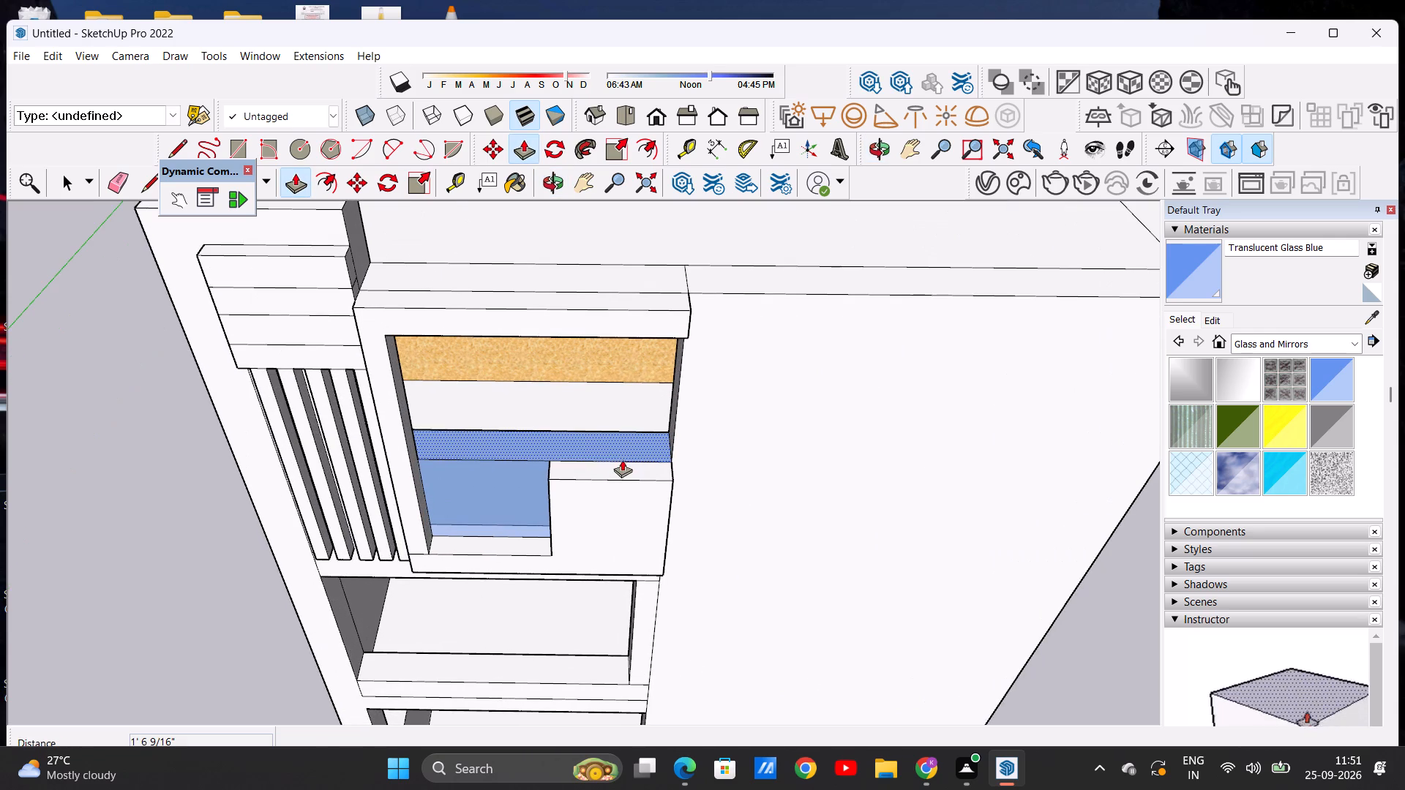
{"action": "left_click", "coordinate": [632, 464]}
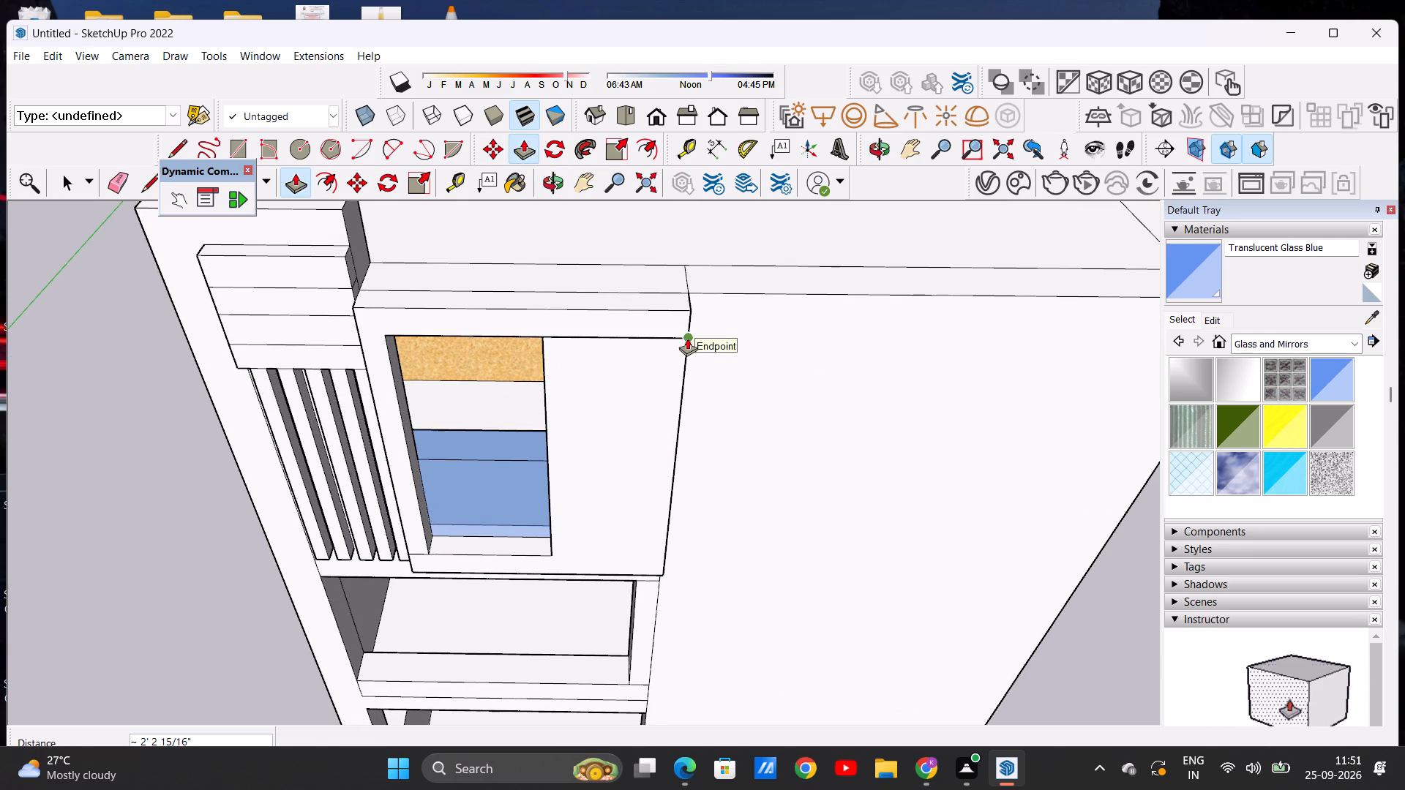
{"action": "left_click", "coordinate": [687, 338]}
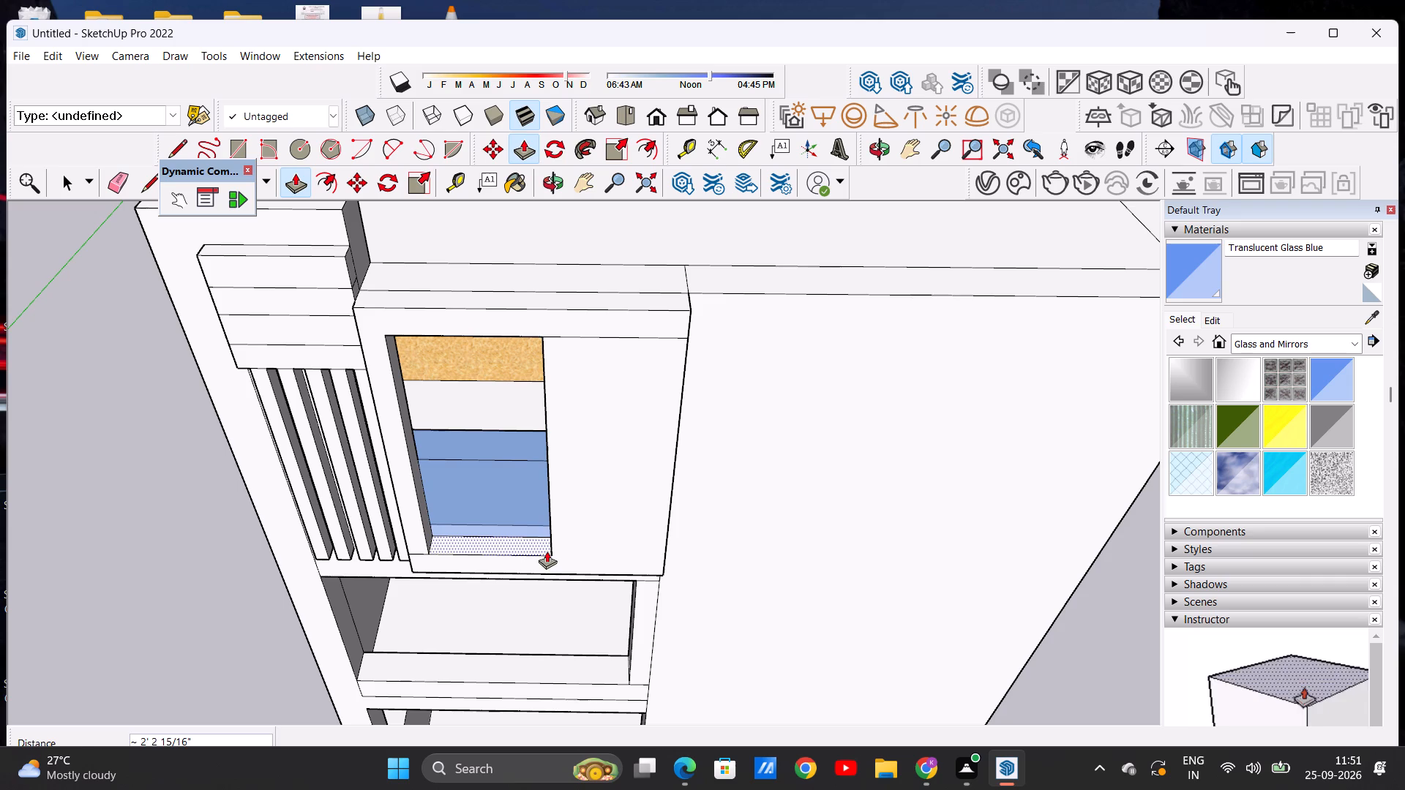
{"action": "key", "text": "space"}
Draw a line about 1' 7 1/2" long across the new panel's base, from the opening's bottom corner to the frame's outer edge.
{"action": "scroll", "coordinate": [597, 449], "scroll_direction": "down", "scroll_amount": 3}
{"action": "middle_click_drag", "start_coordinate": [588, 511], "coordinate": [589, 418]}
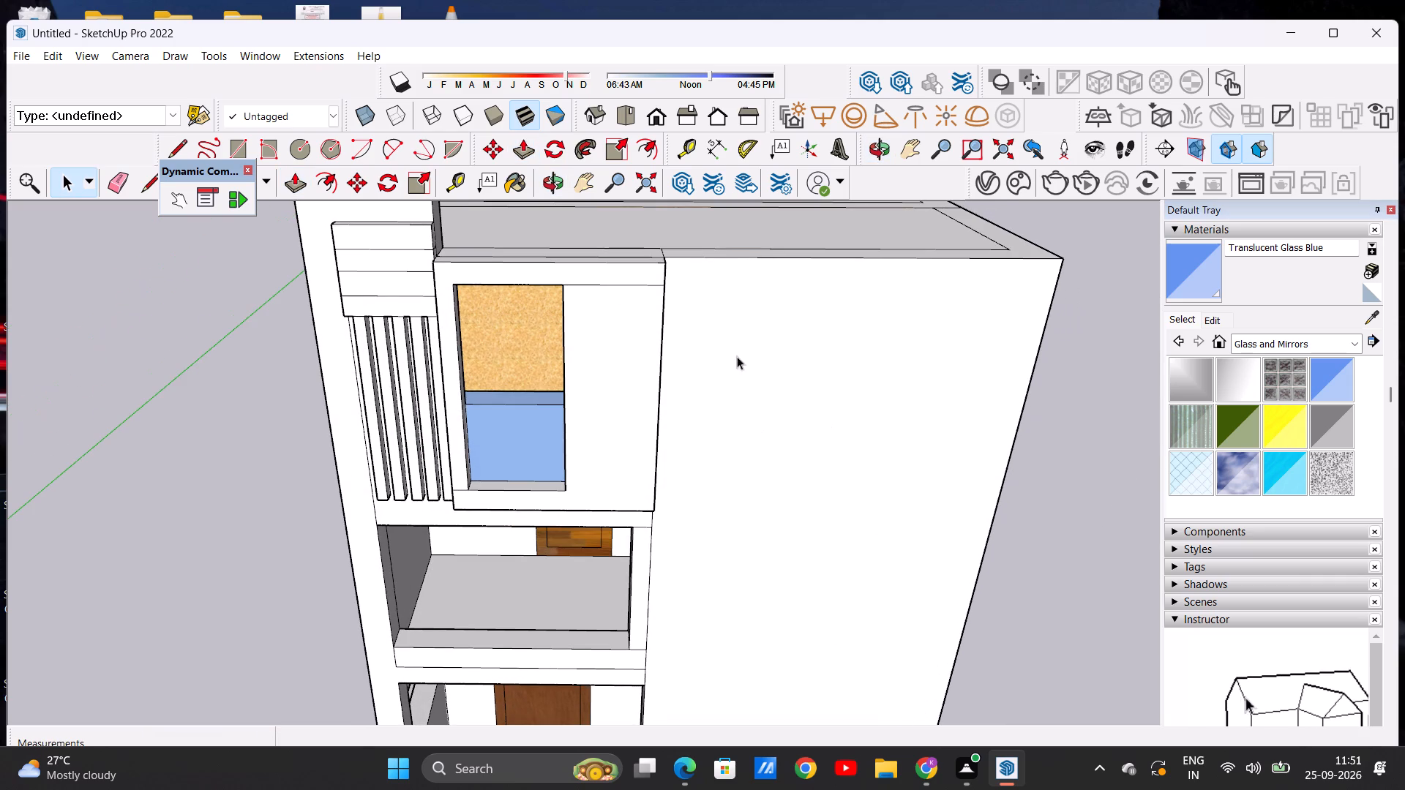
{"action": "left_click", "coordinate": [181, 146]}
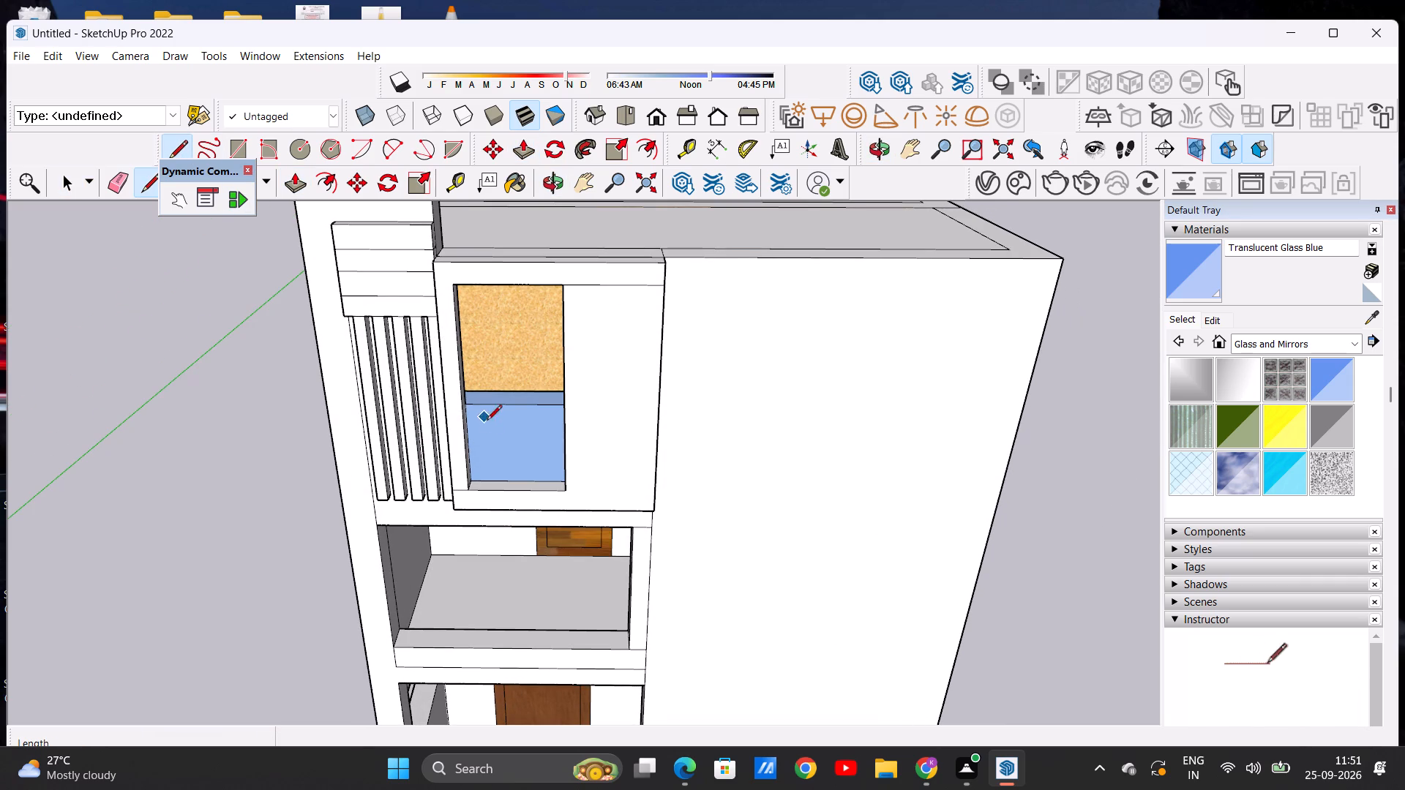
{"action": "scroll", "coordinate": [577, 492], "scroll_direction": "up", "scroll_amount": 9}
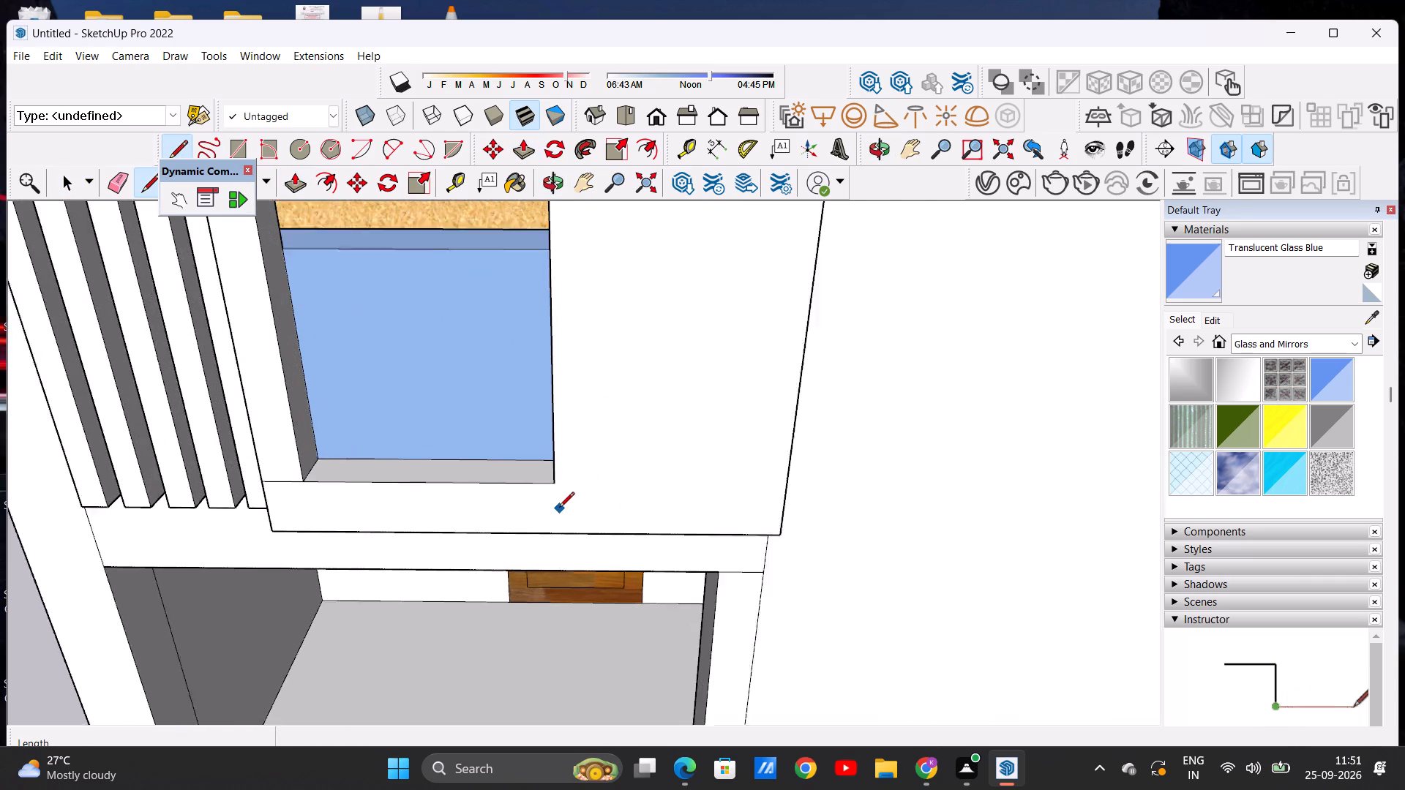
{"action": "scroll", "coordinate": [559, 508], "scroll_direction": "up", "scroll_amount": 3}
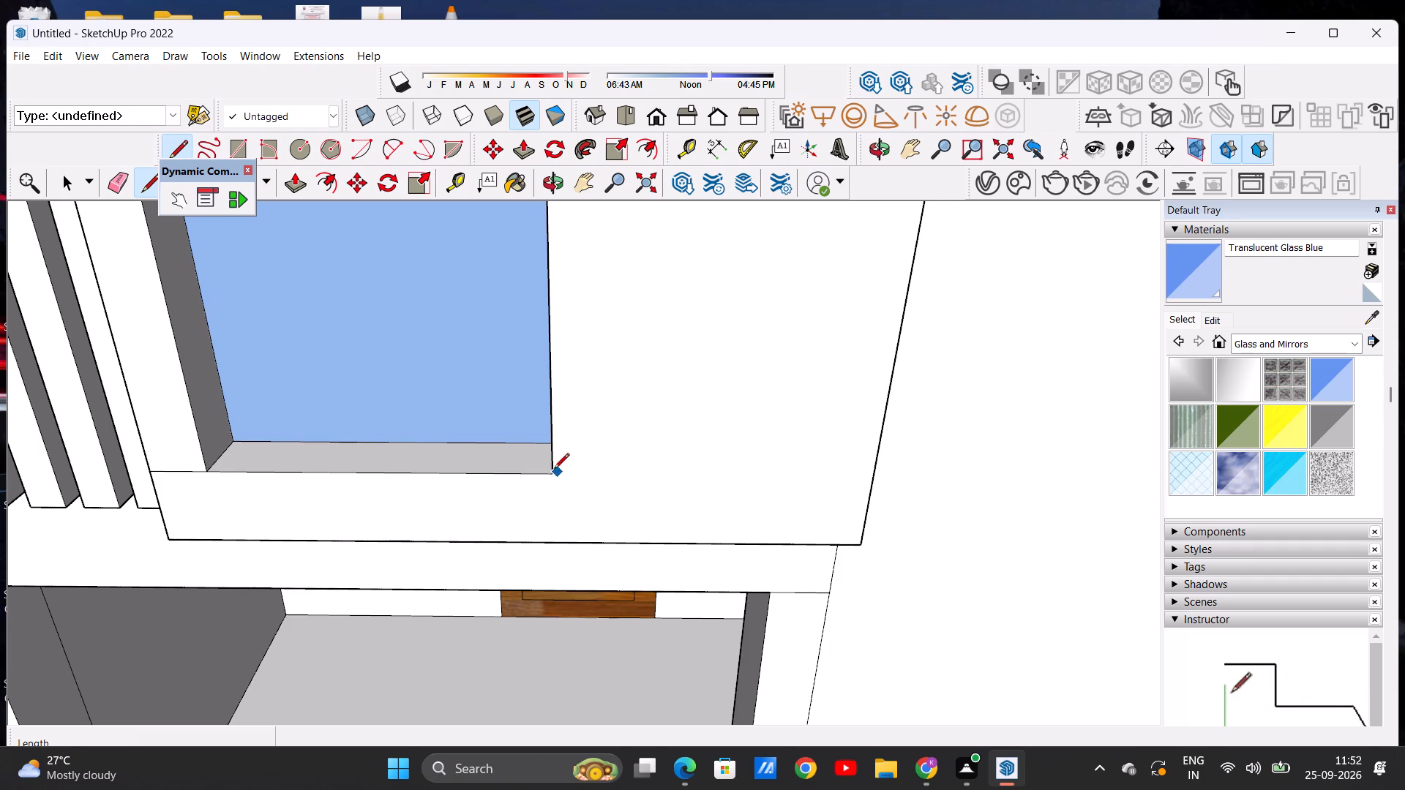
{"action": "left_click", "coordinate": [552, 473]}
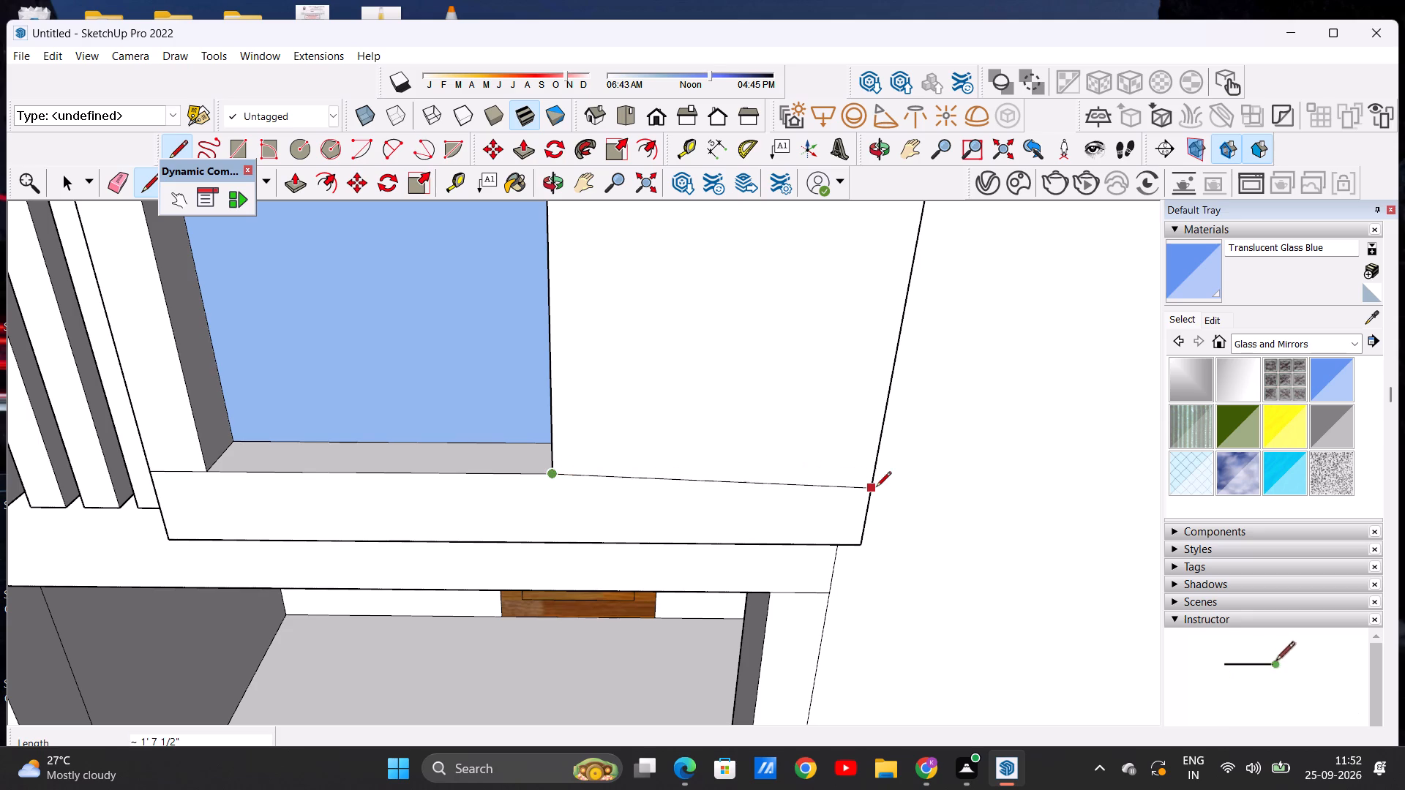
{"action": "left_click", "coordinate": [877, 475]}
{"action": "scroll", "coordinate": [590, 469], "scroll_direction": "down", "scroll_amount": 13}
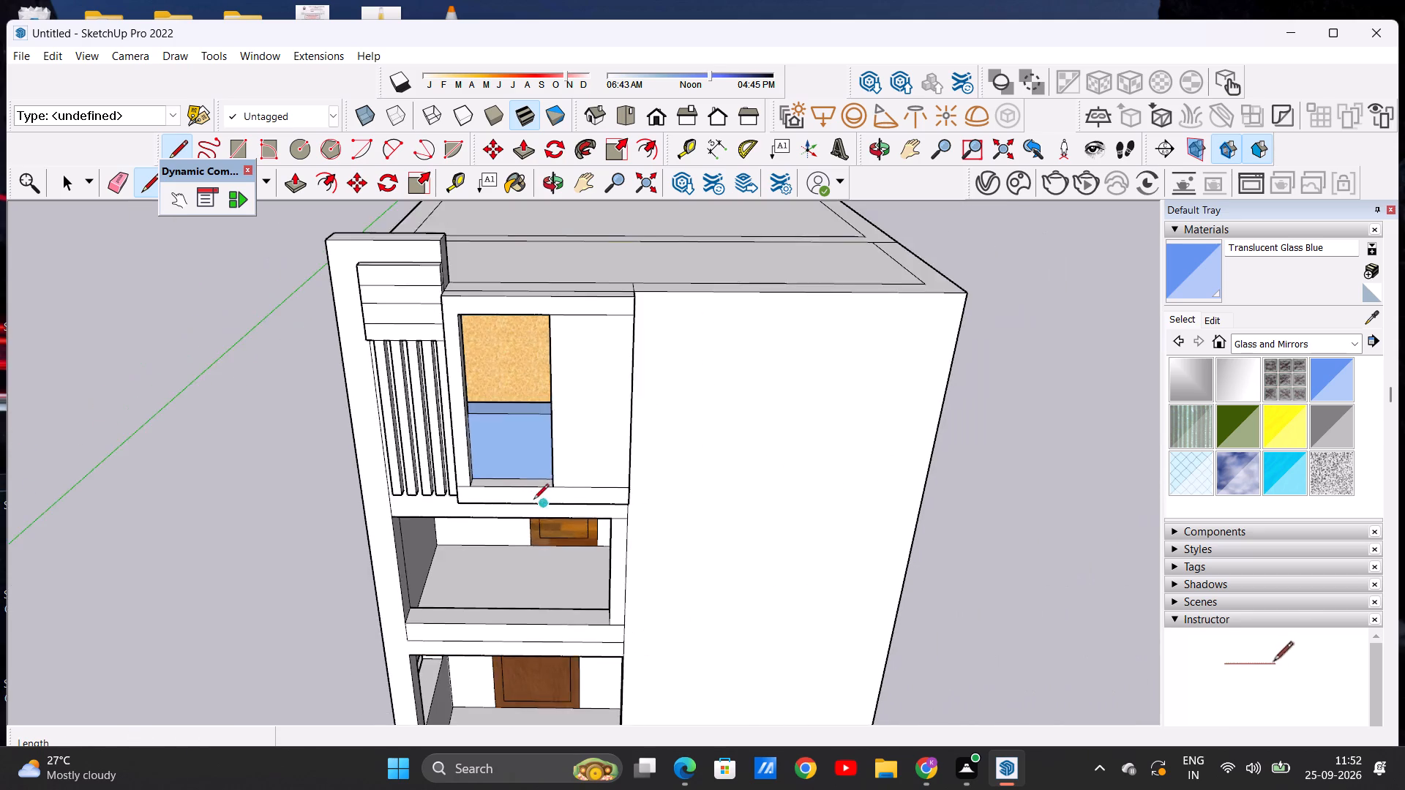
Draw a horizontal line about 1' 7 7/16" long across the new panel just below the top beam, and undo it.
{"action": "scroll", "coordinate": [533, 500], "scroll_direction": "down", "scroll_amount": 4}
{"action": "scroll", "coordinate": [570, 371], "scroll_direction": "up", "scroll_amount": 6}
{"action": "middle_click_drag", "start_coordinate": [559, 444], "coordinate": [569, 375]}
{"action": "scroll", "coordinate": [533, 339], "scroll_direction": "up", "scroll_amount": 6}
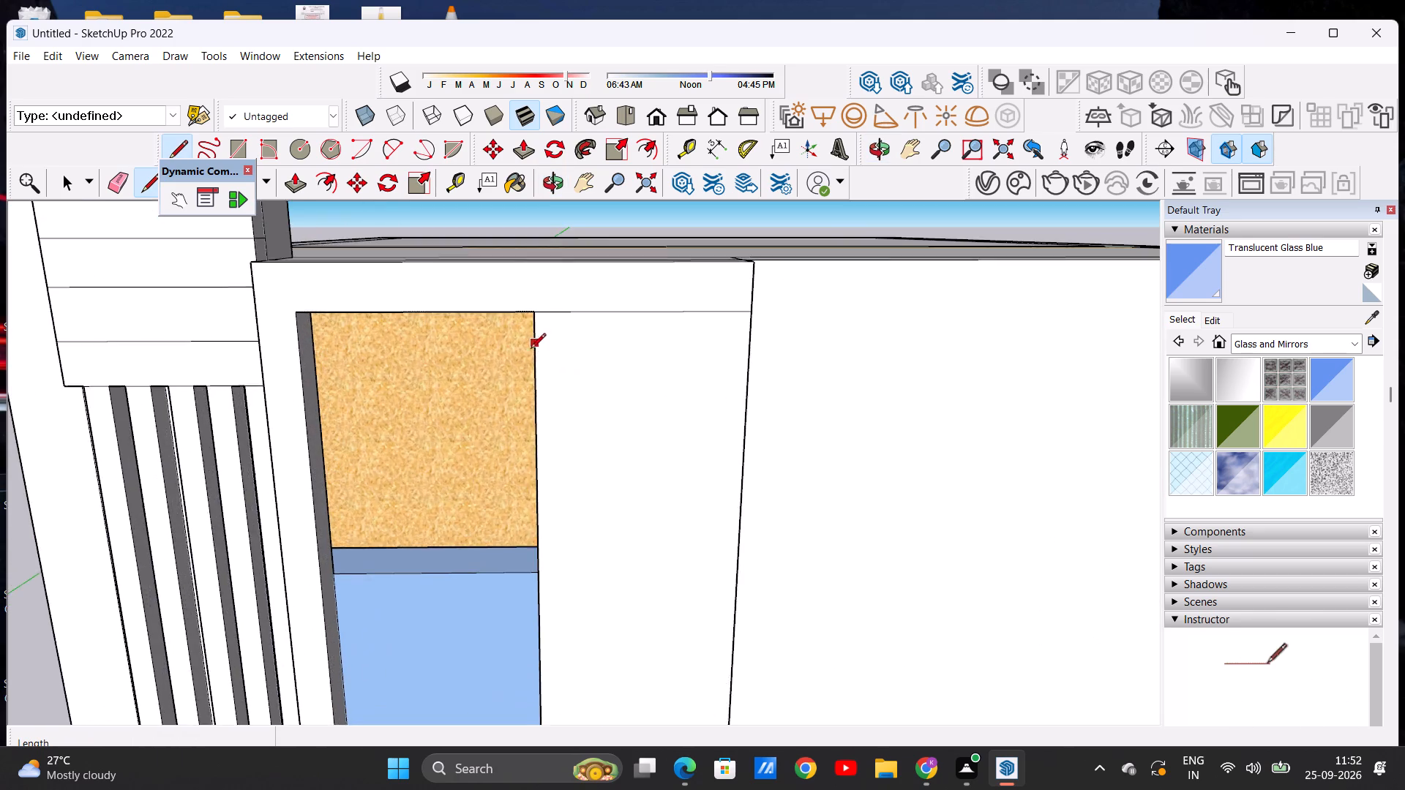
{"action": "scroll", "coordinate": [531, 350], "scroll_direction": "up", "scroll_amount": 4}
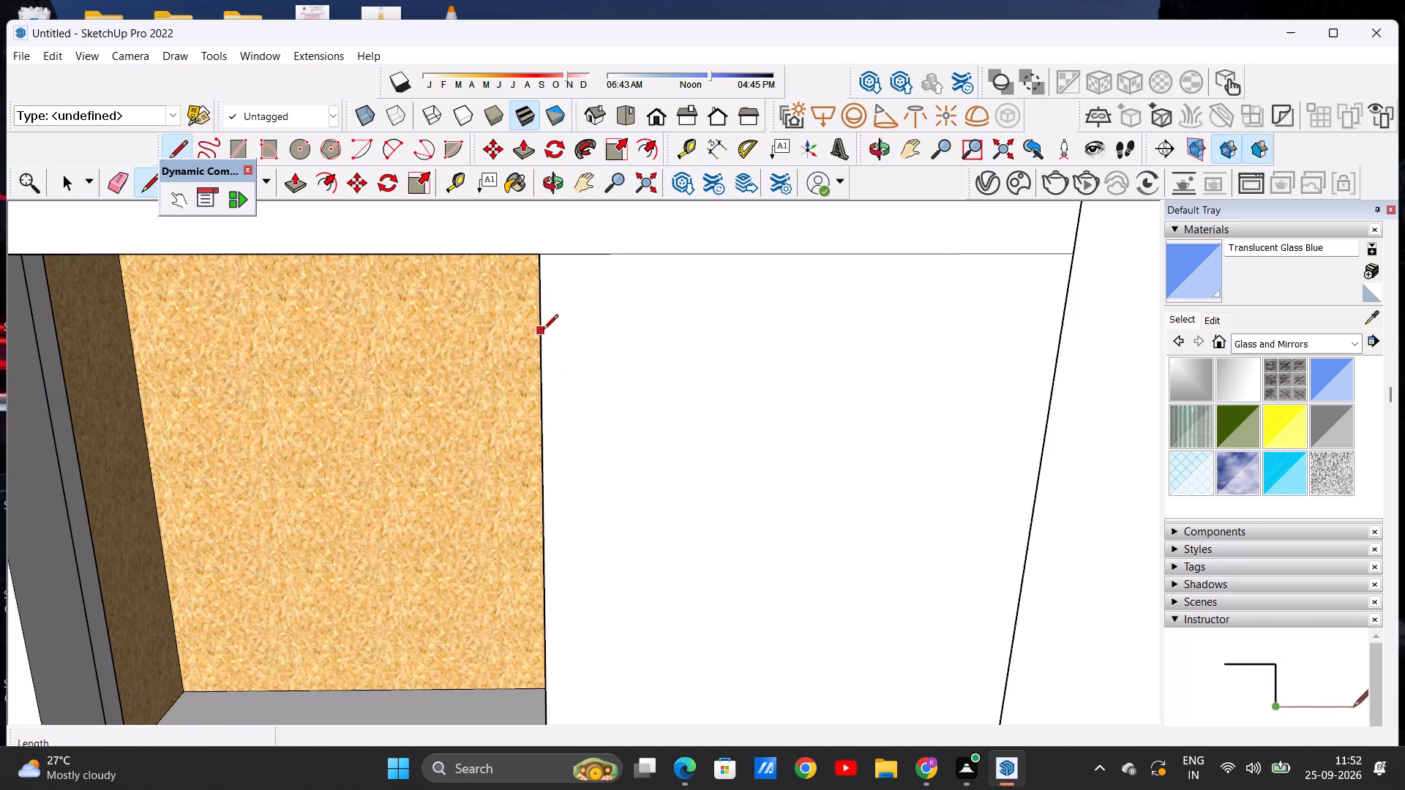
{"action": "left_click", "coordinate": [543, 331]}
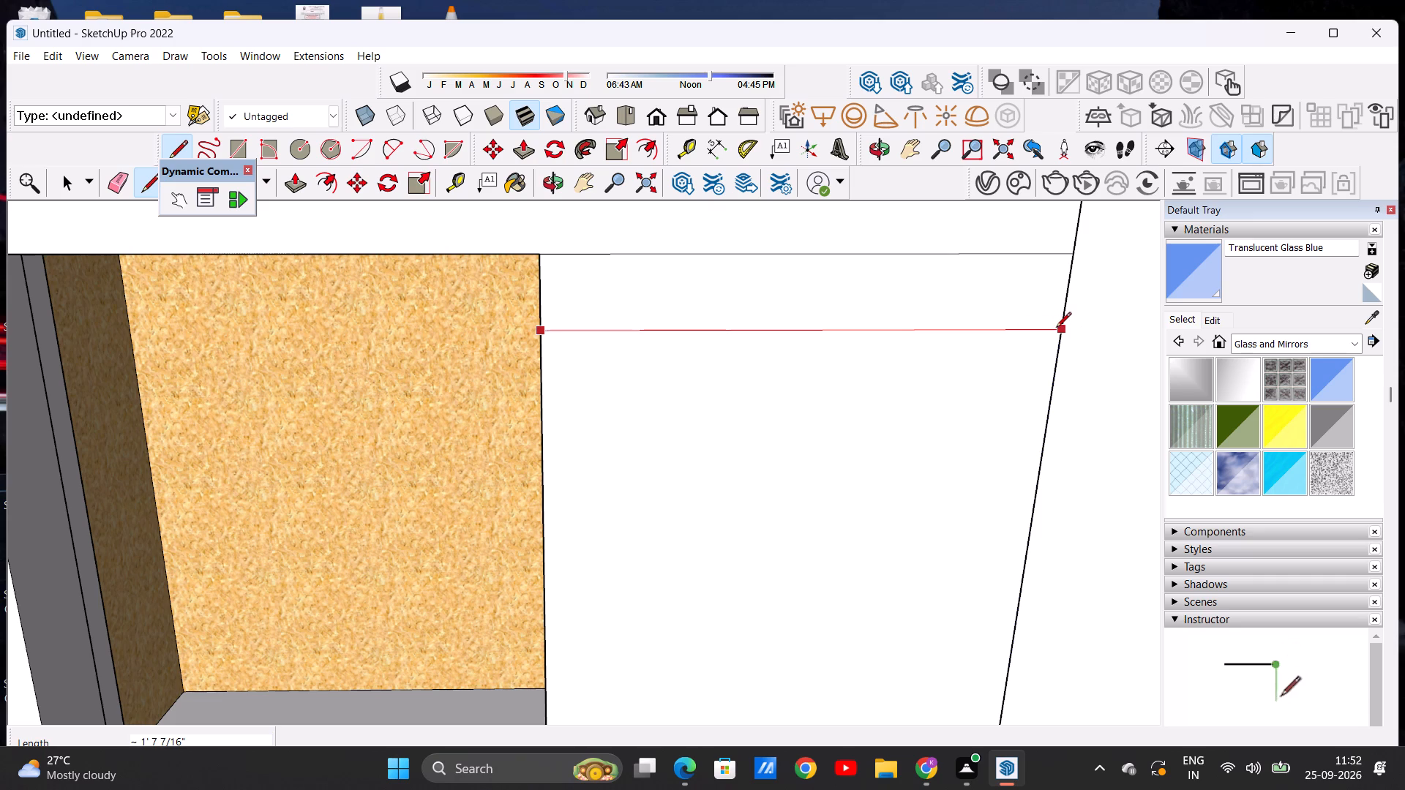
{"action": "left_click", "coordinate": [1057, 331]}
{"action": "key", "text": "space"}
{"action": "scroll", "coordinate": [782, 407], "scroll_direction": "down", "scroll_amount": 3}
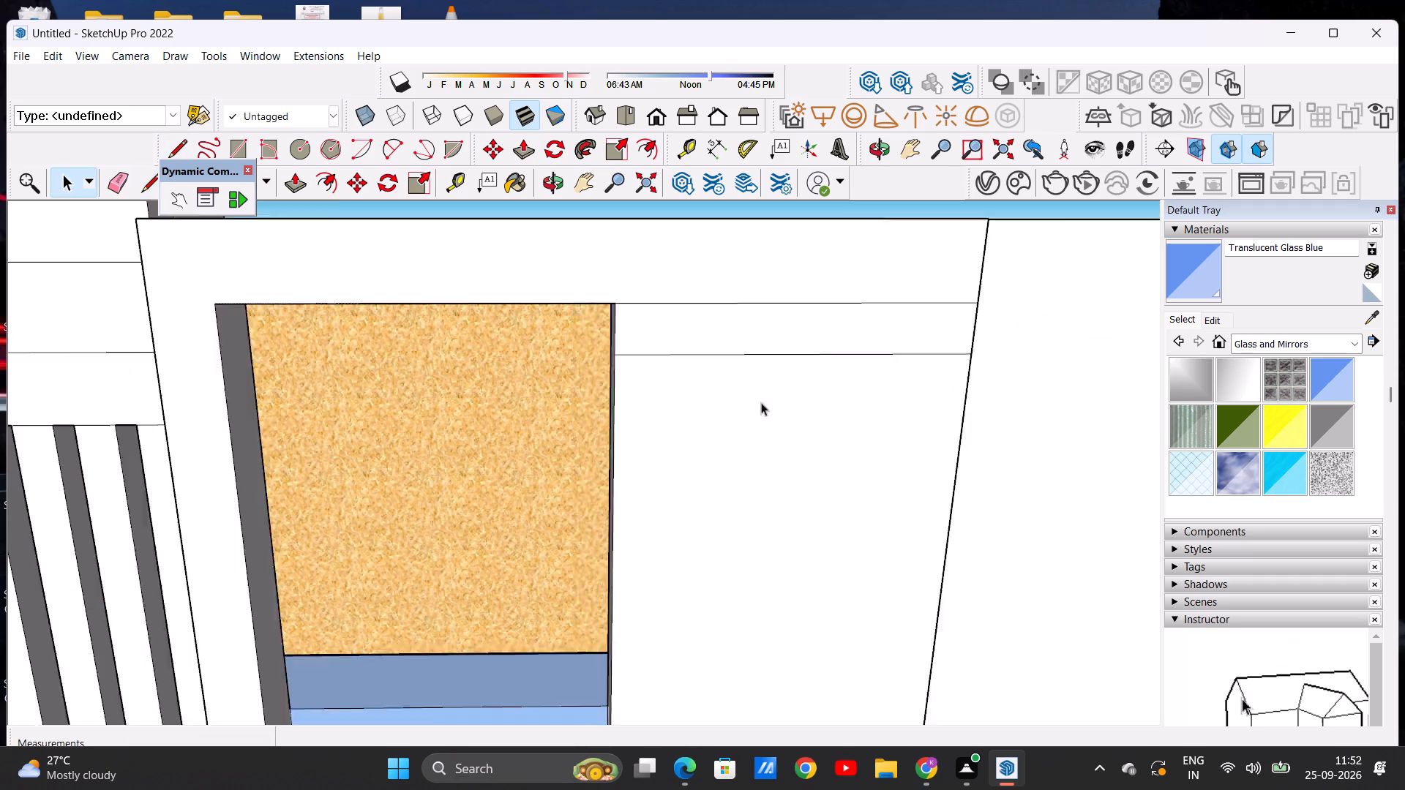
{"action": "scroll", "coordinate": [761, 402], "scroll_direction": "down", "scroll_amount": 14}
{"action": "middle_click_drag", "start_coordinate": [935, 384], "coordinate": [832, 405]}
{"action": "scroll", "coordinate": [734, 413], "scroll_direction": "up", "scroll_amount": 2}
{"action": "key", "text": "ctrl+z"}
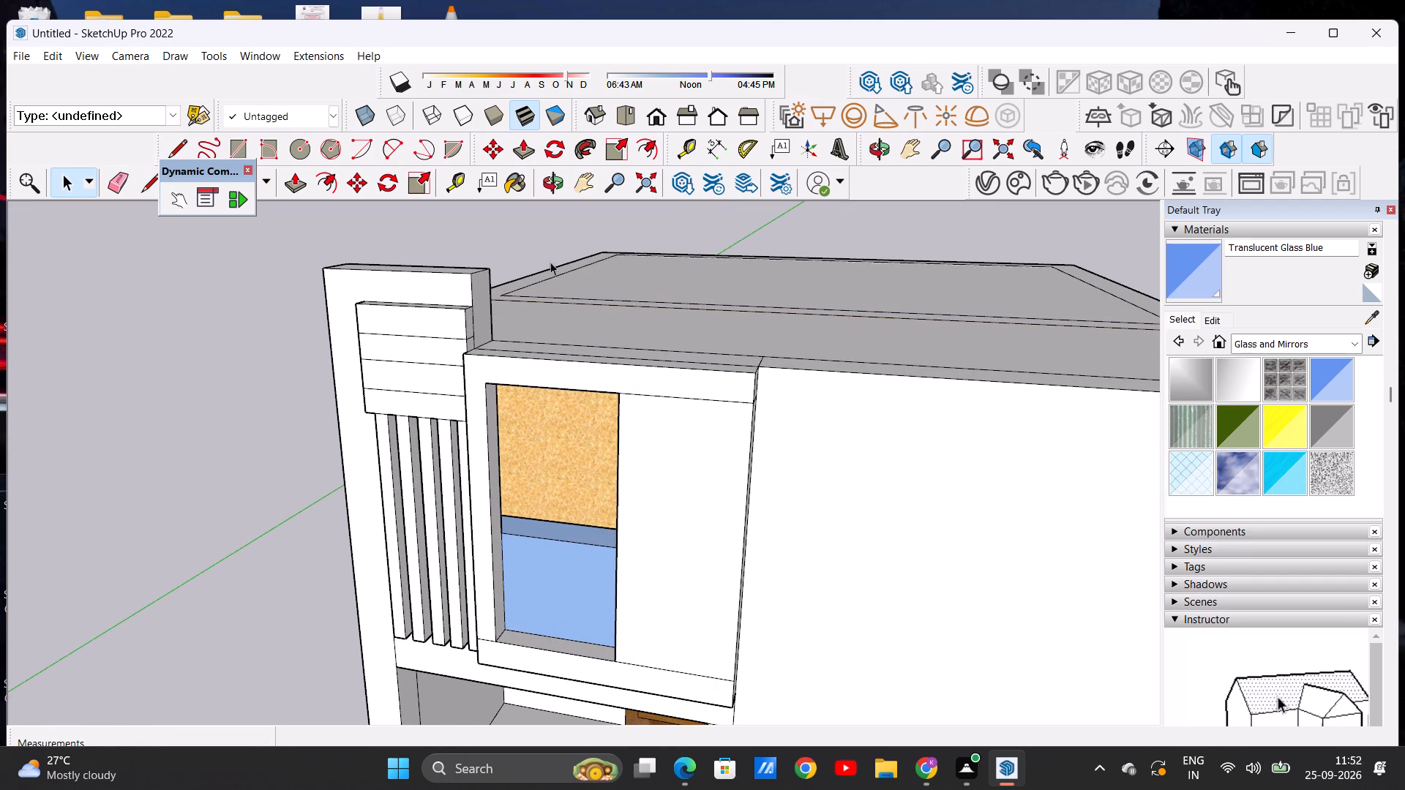
Draw a line about 1' 7 7/16" long across the new panel a short way below the top beam, from opening edge to outer edge.
{"action": "key", "text": "l"}
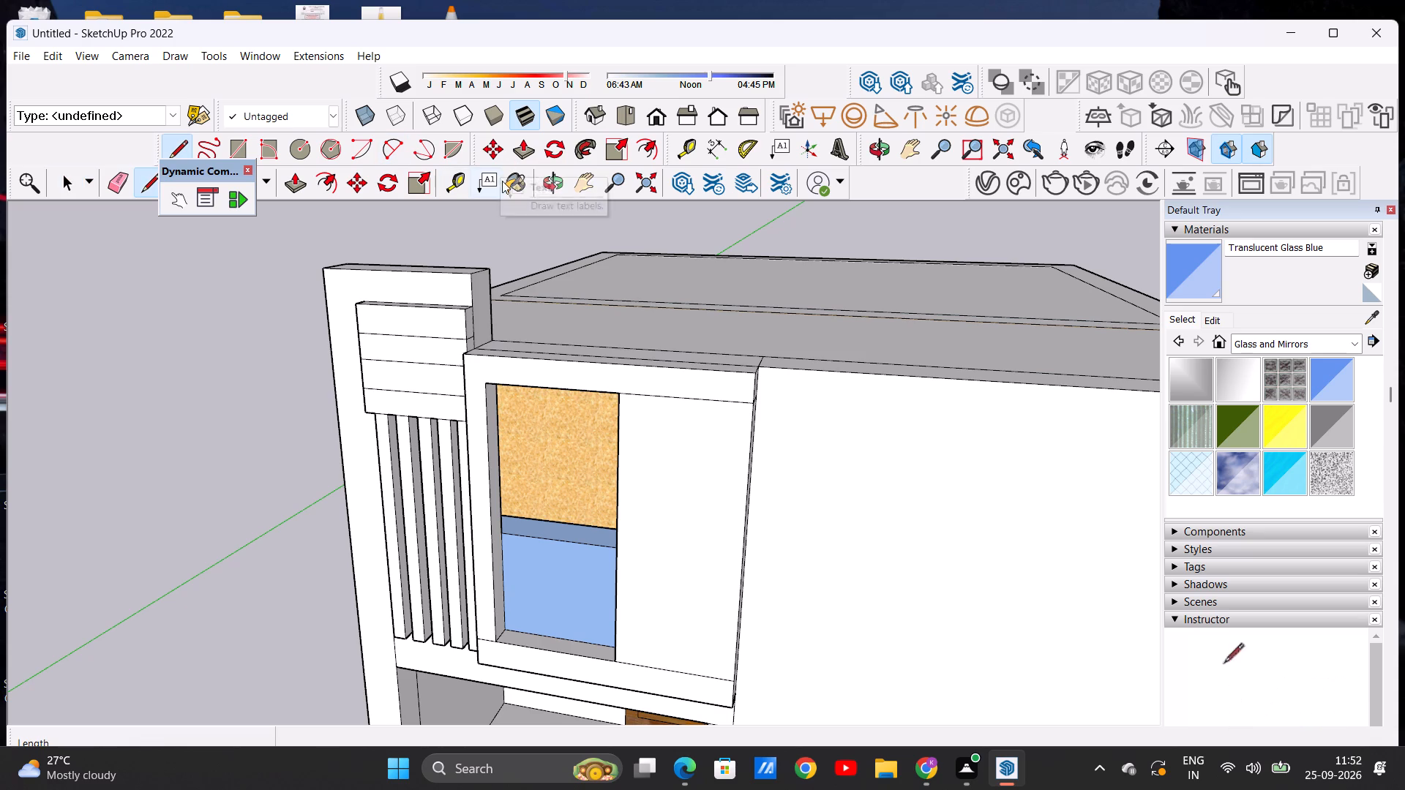
{"action": "left_click", "coordinate": [621, 428]}
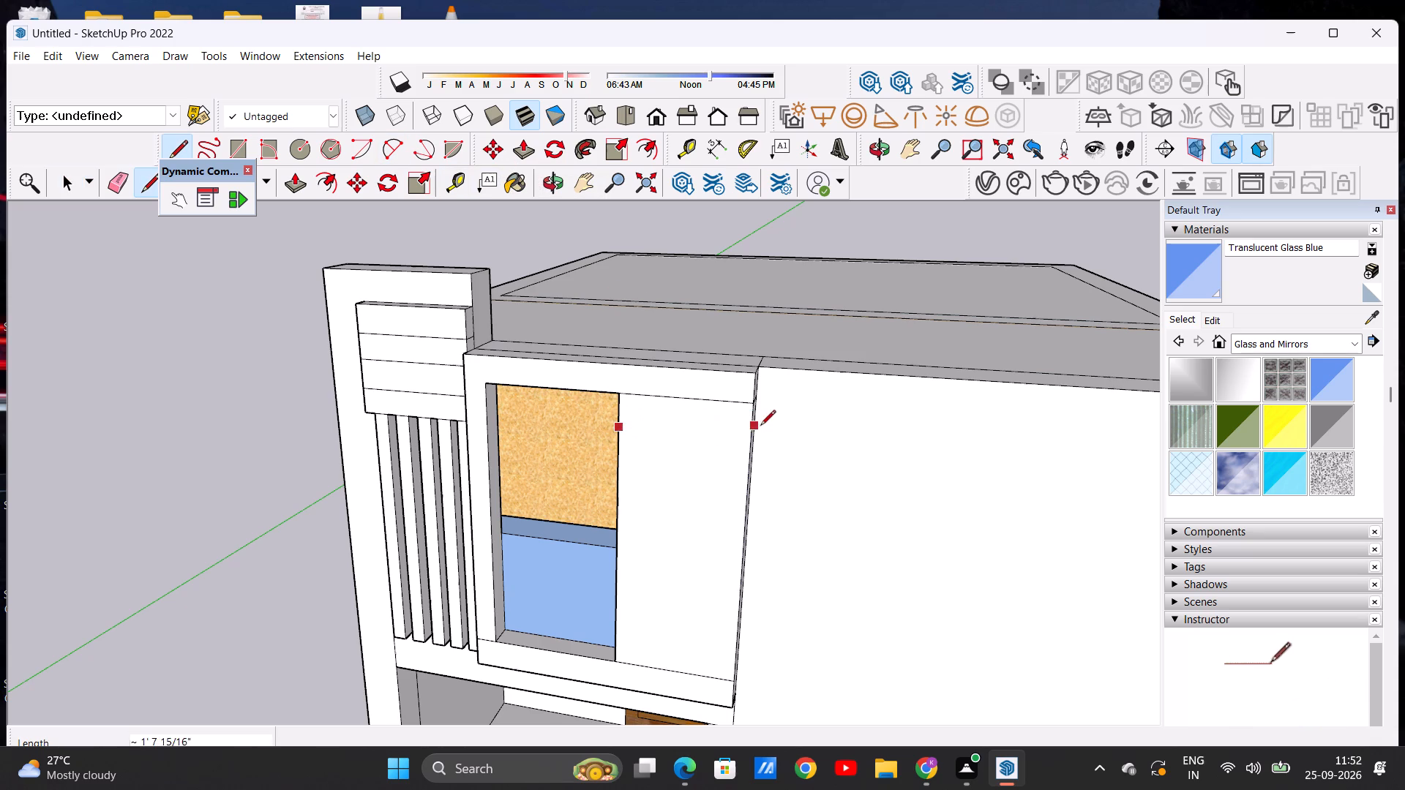
{"action": "left_click", "coordinate": [749, 440]}
{"action": "key", "text": "space"}
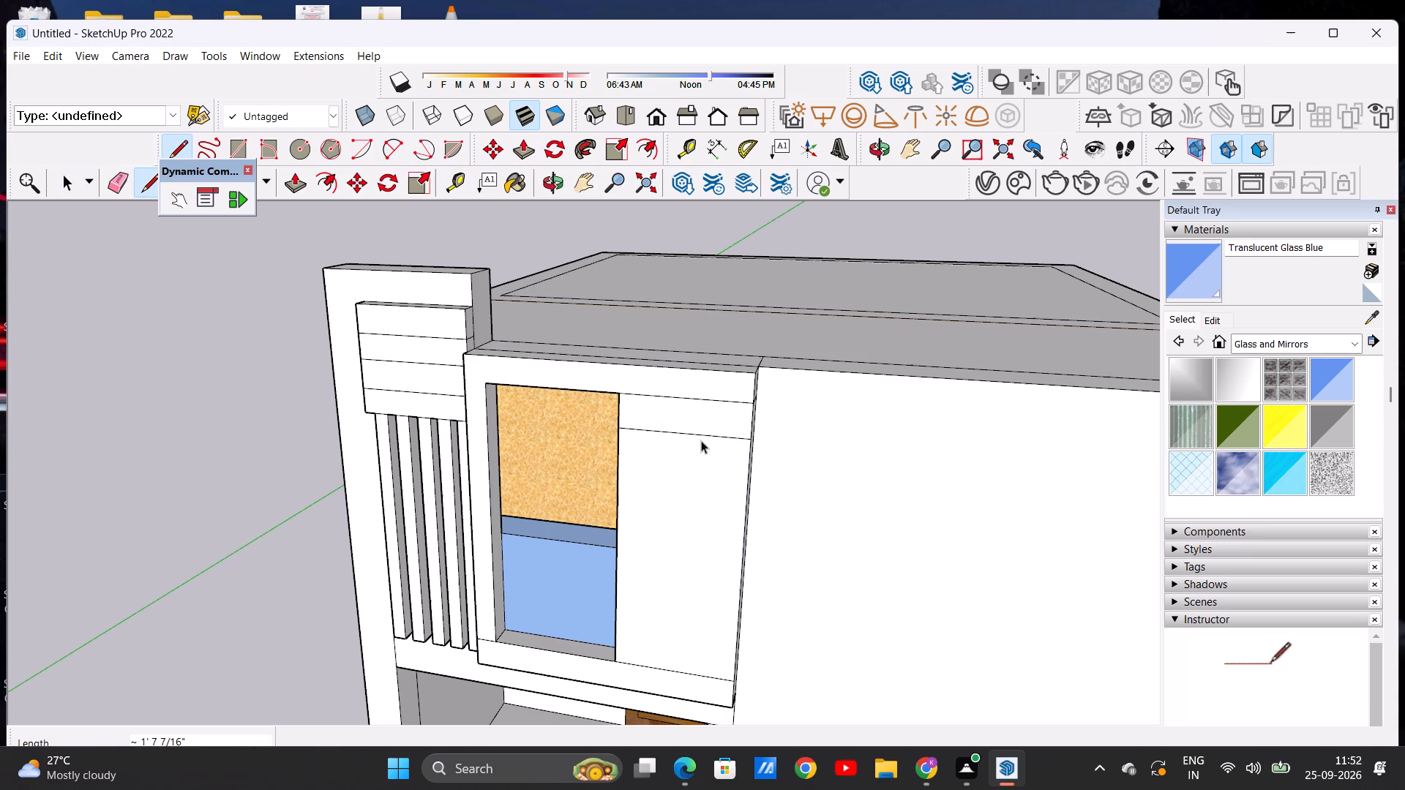
Copy the new panel line 5 9/16" down along the outer edge and array it with *5.
{"action": "left_click", "coordinate": [700, 433]}
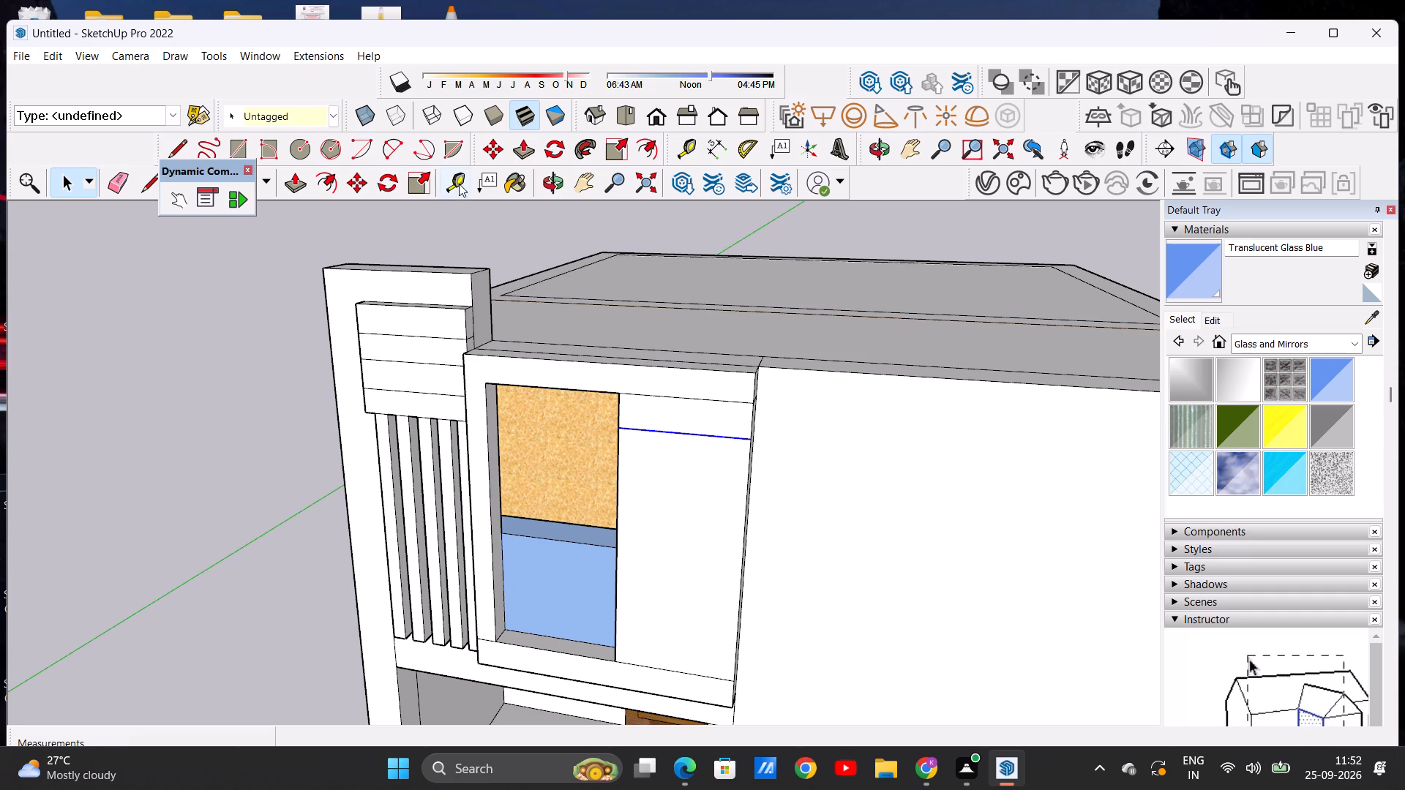
{"action": "left_click", "coordinate": [349, 186]}
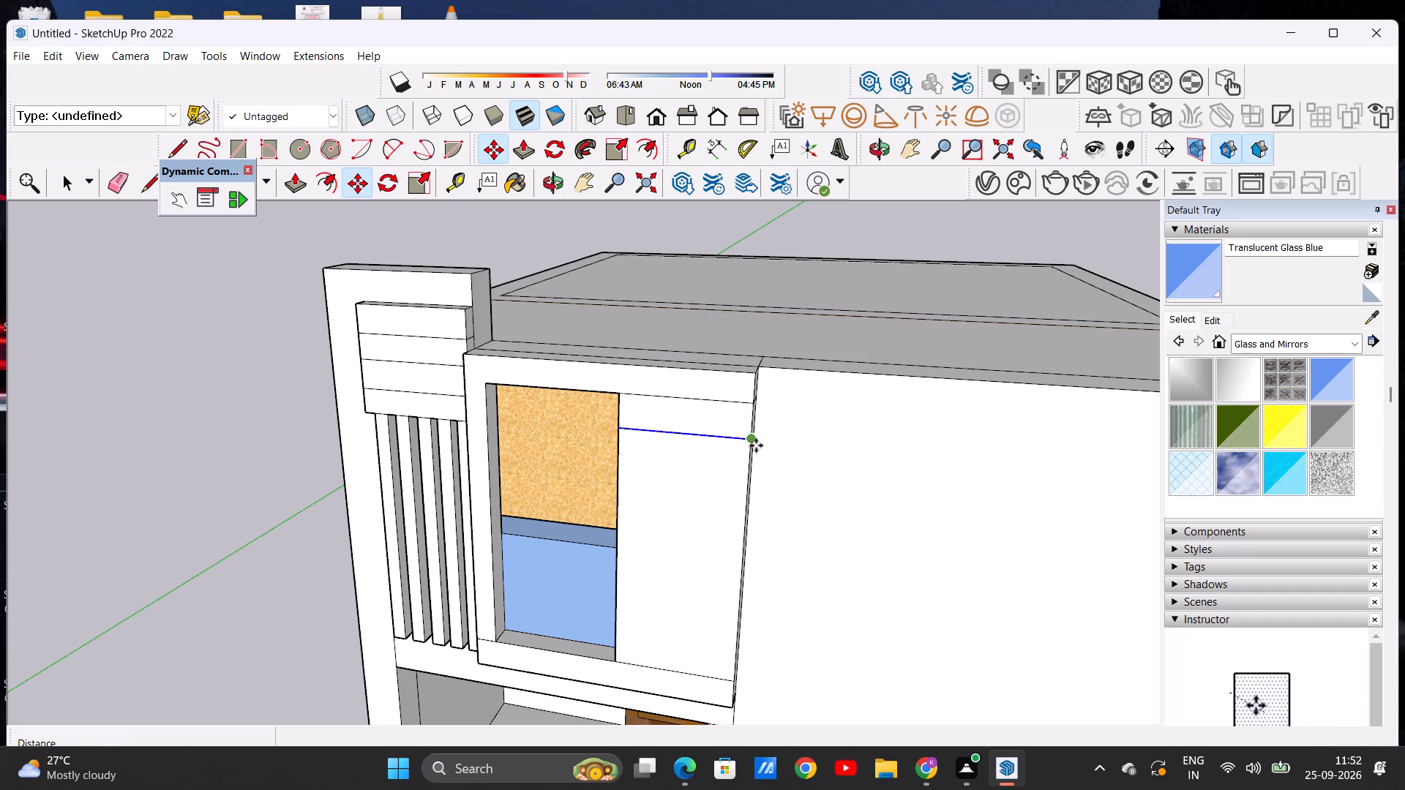
{"action": "left_click", "coordinate": [754, 444]}
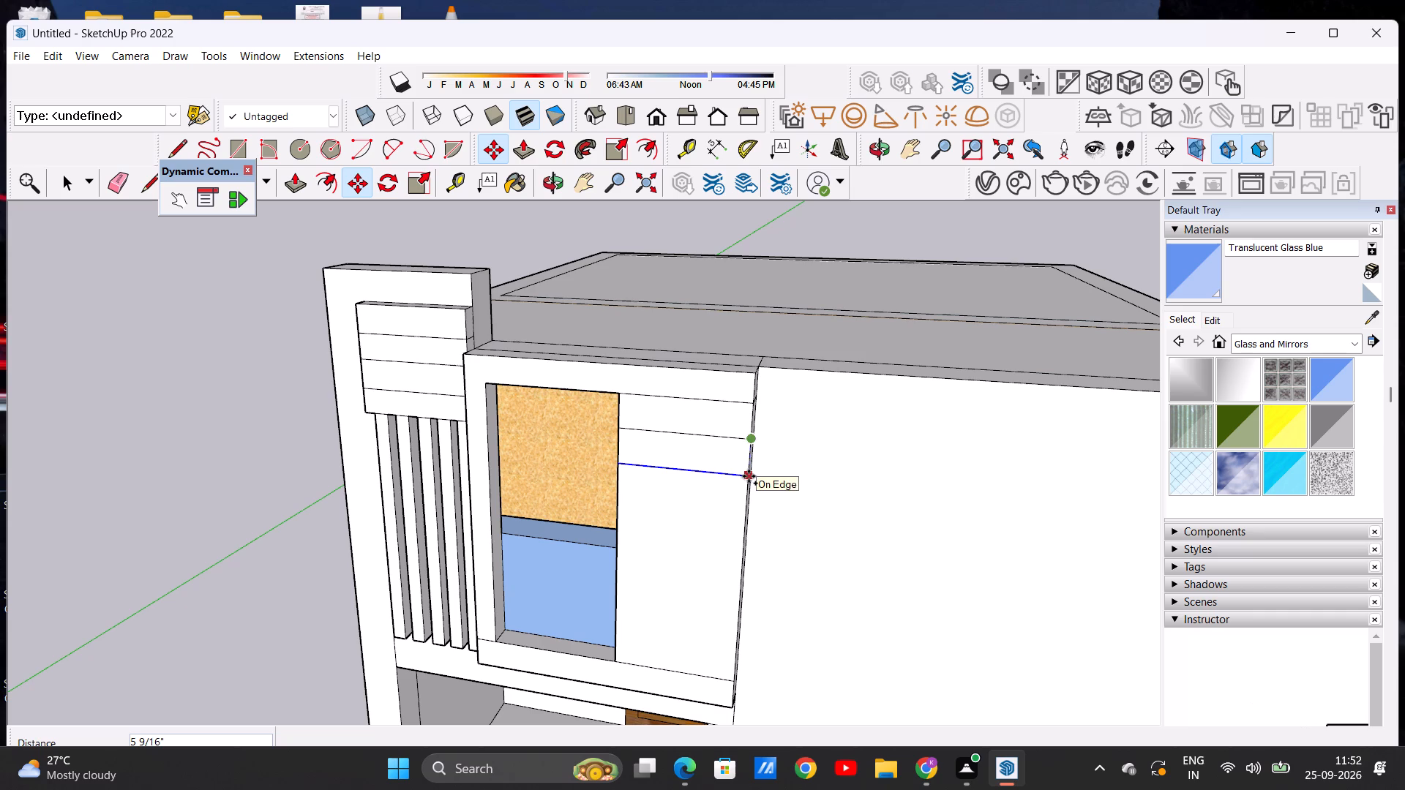
{"action": "left_click", "coordinate": [749, 476]}
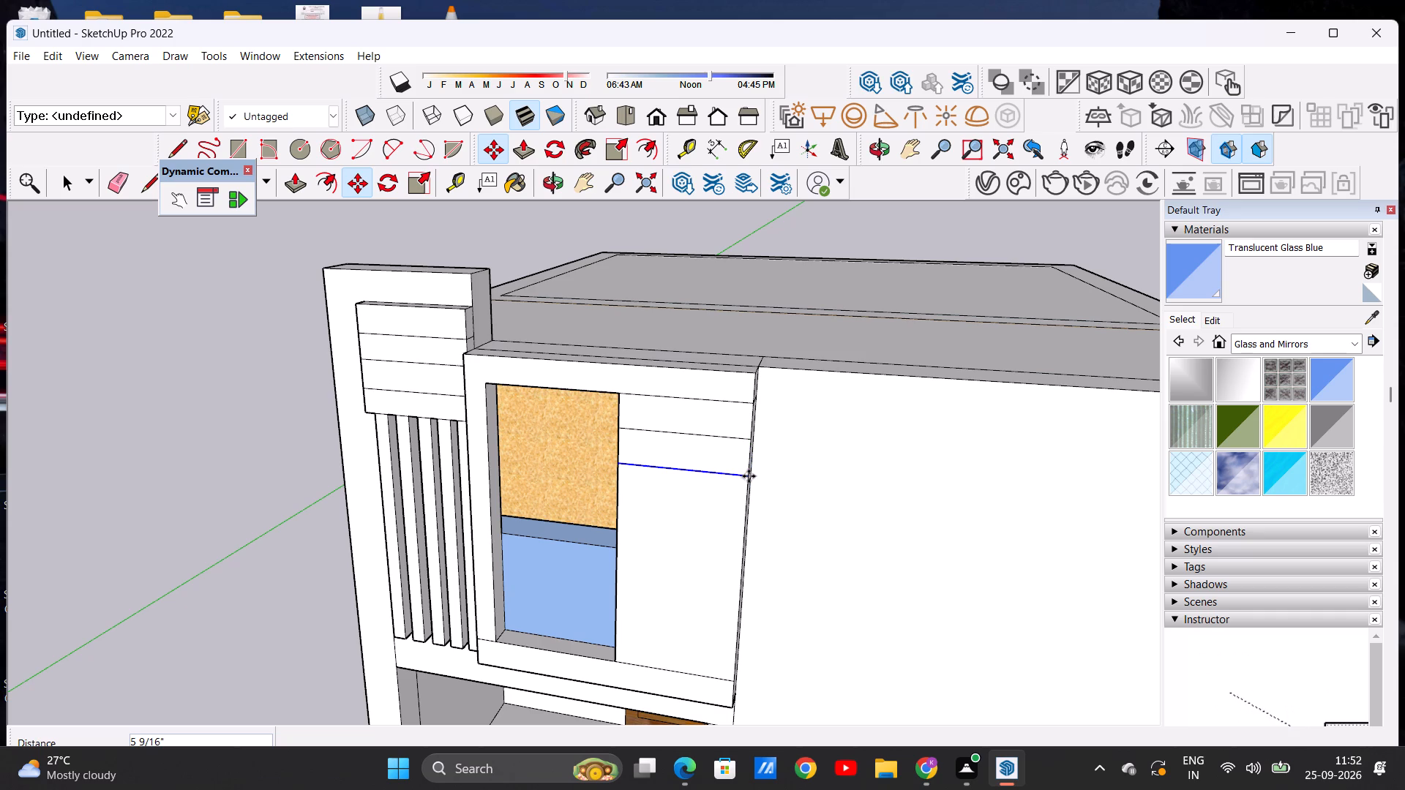
{"action": "key", "text": "shift+asterisk"}
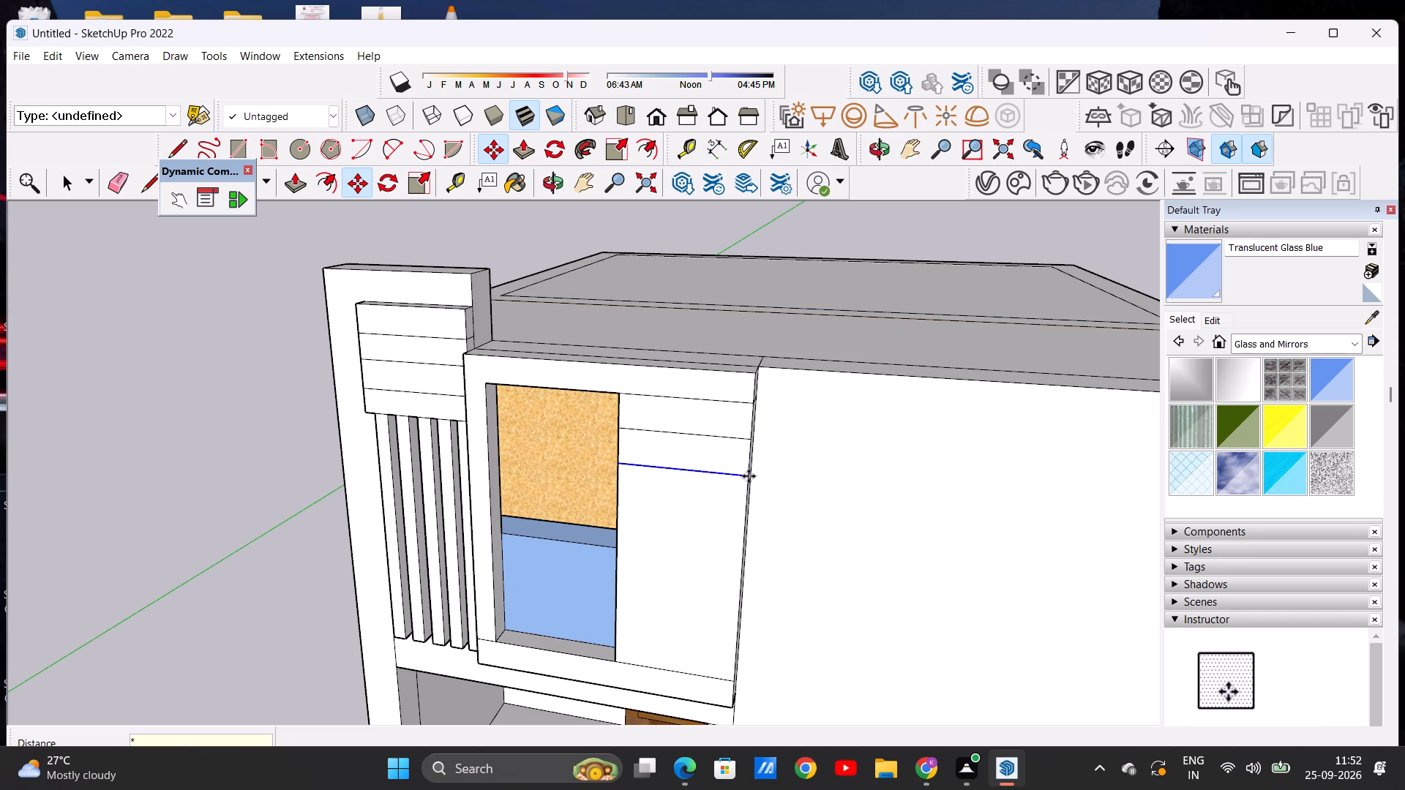
{"action": "key", "text": "5"}
{"action": "key", "text": "Return"}
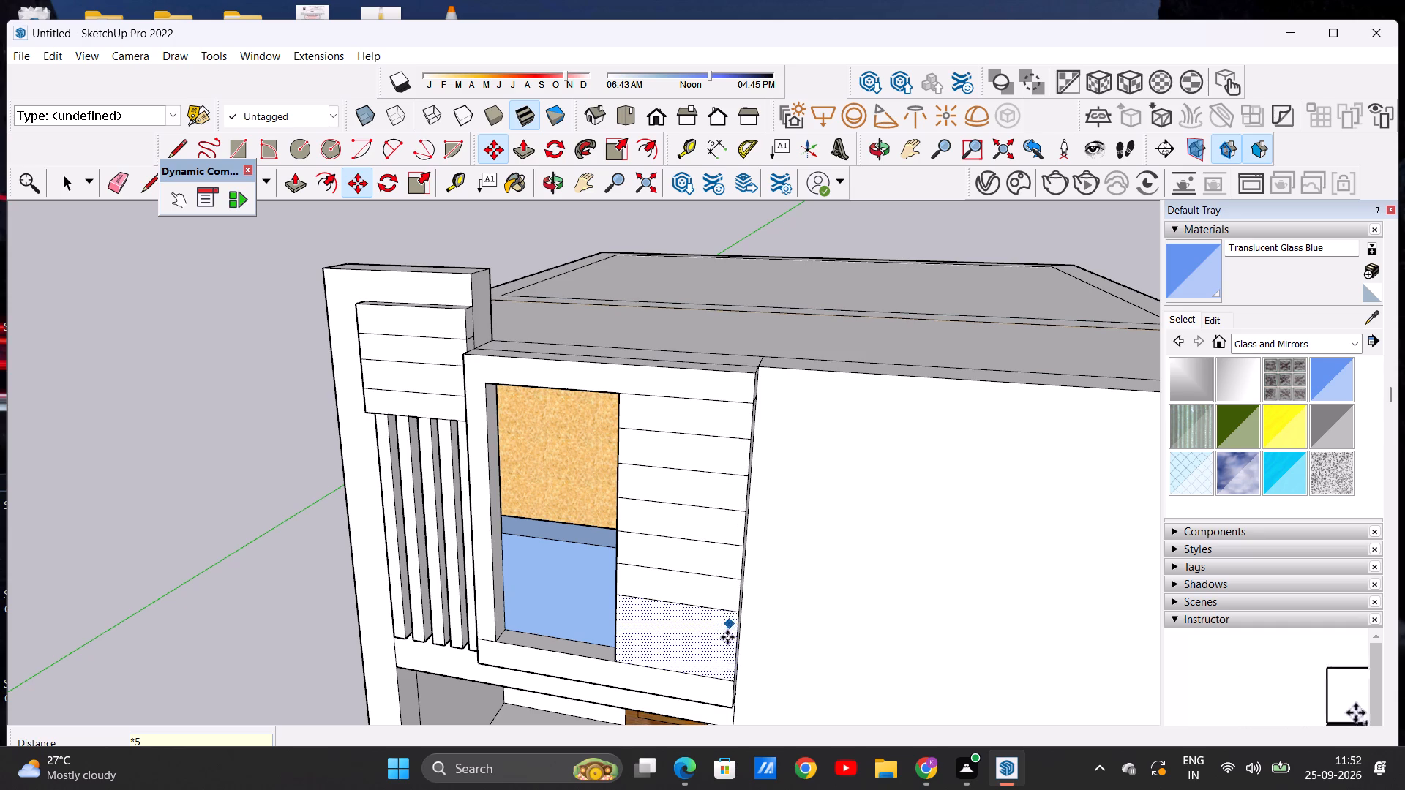
{"action": "key", "text": "space"}
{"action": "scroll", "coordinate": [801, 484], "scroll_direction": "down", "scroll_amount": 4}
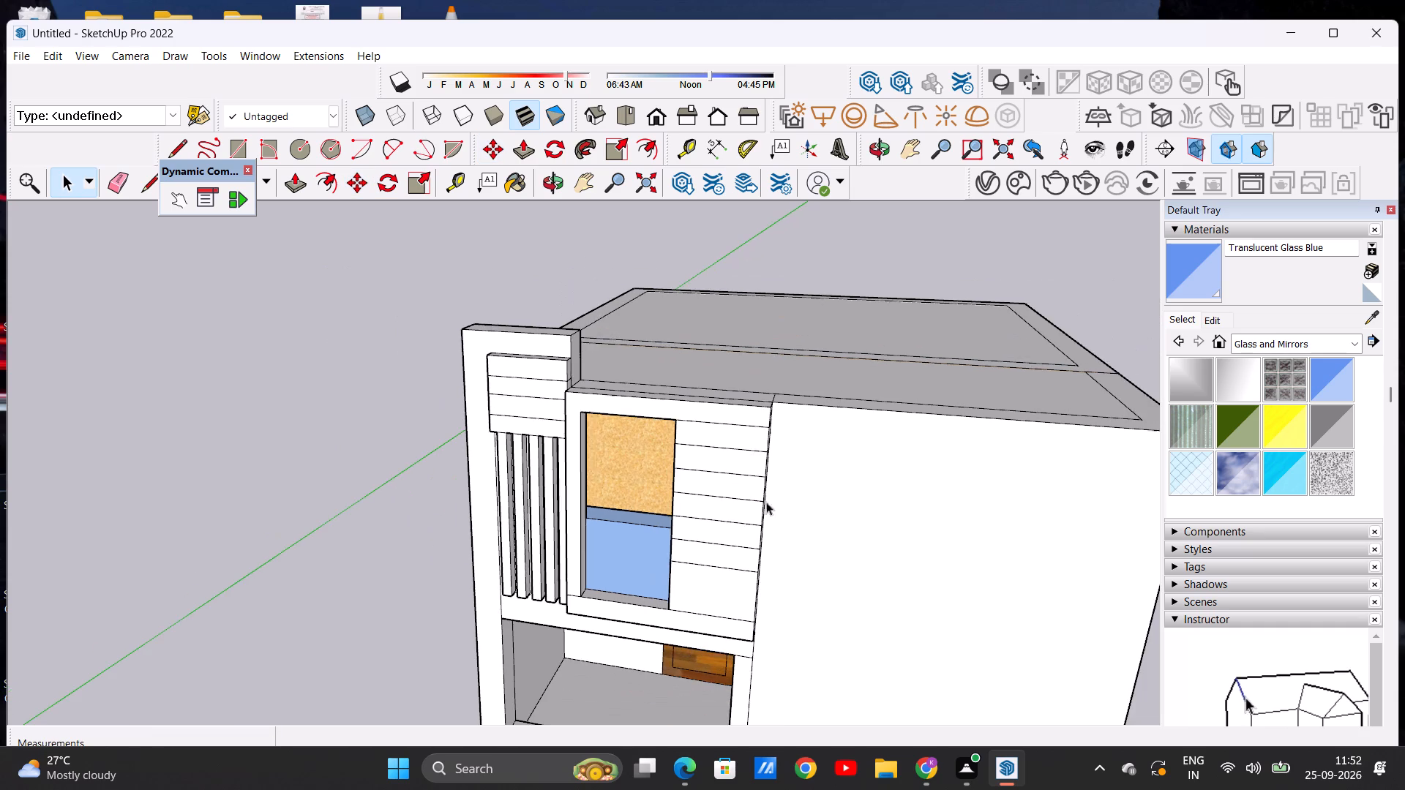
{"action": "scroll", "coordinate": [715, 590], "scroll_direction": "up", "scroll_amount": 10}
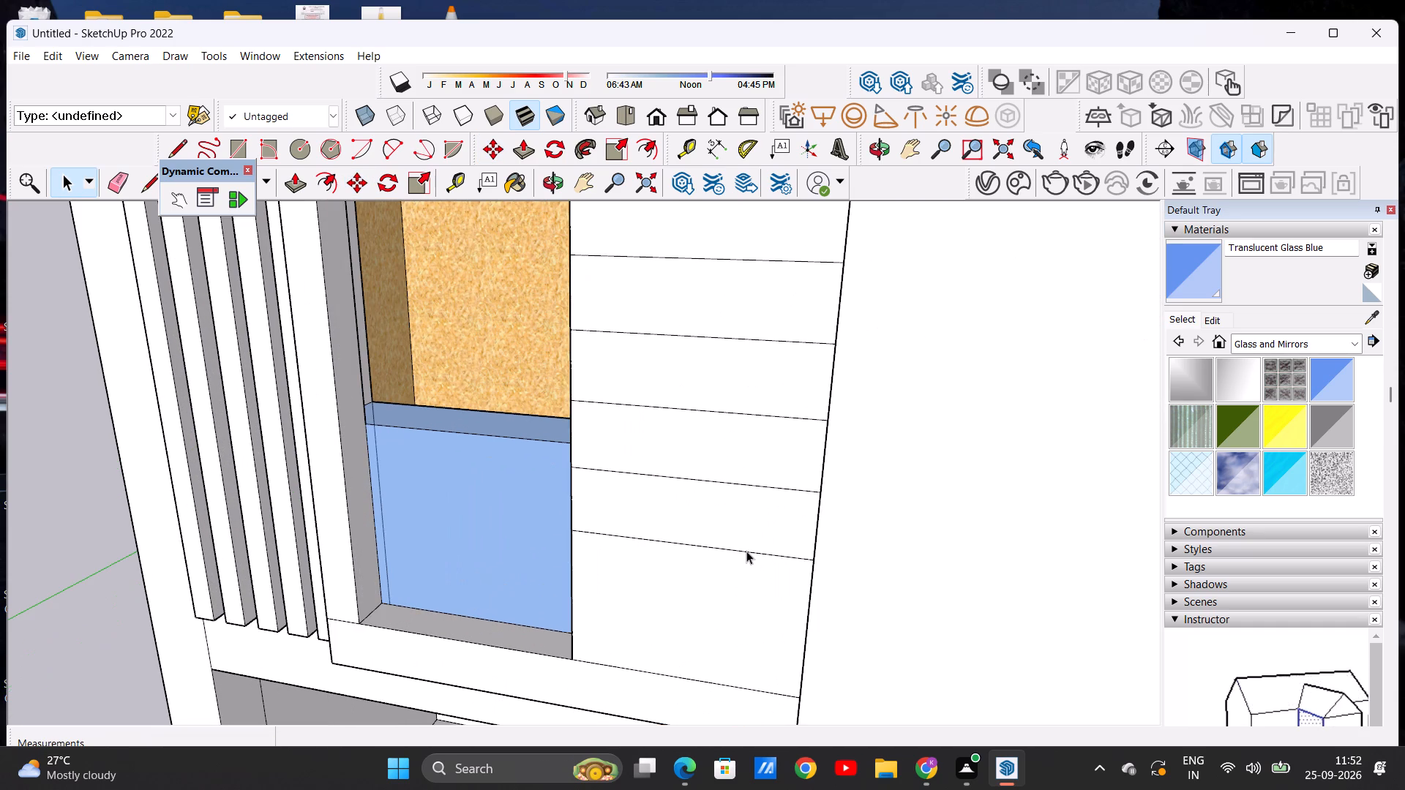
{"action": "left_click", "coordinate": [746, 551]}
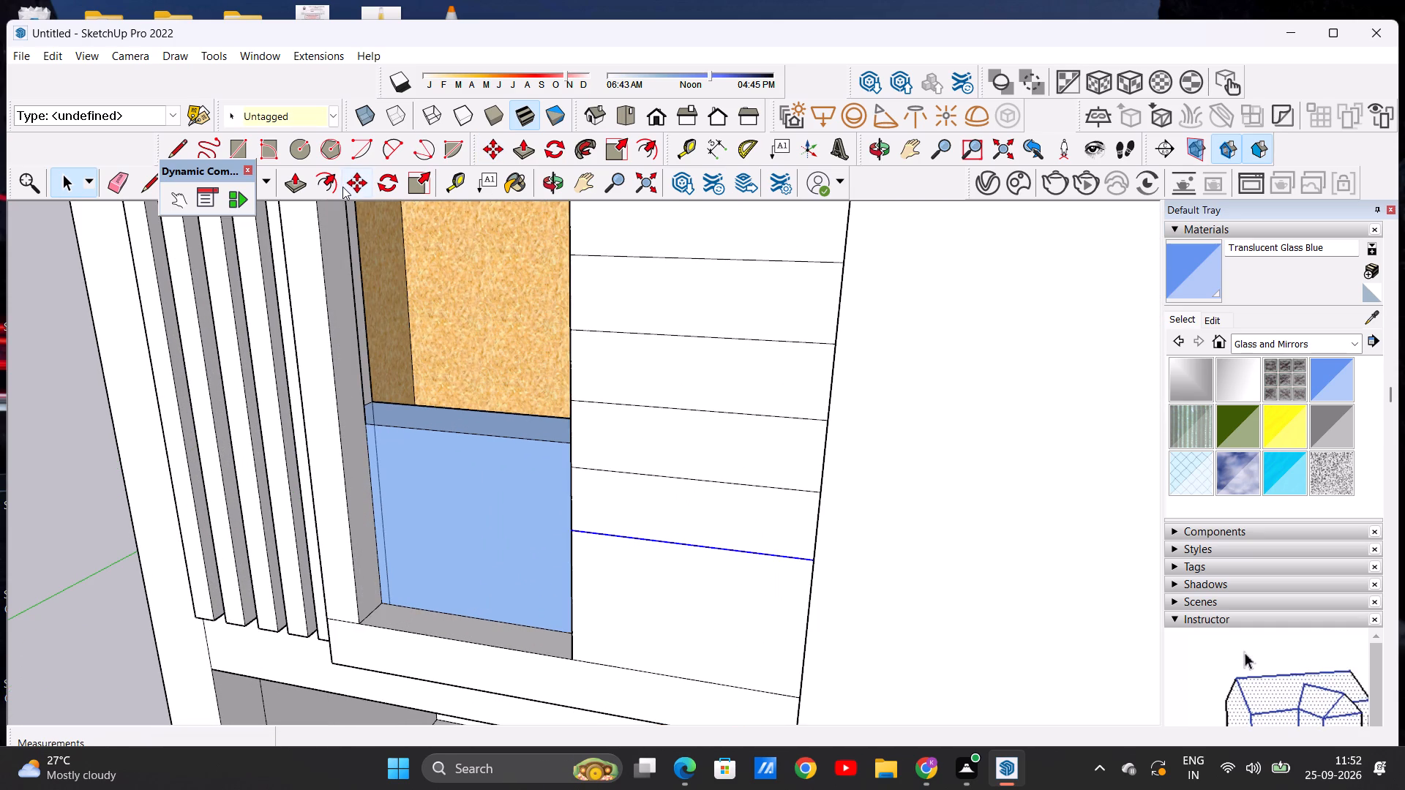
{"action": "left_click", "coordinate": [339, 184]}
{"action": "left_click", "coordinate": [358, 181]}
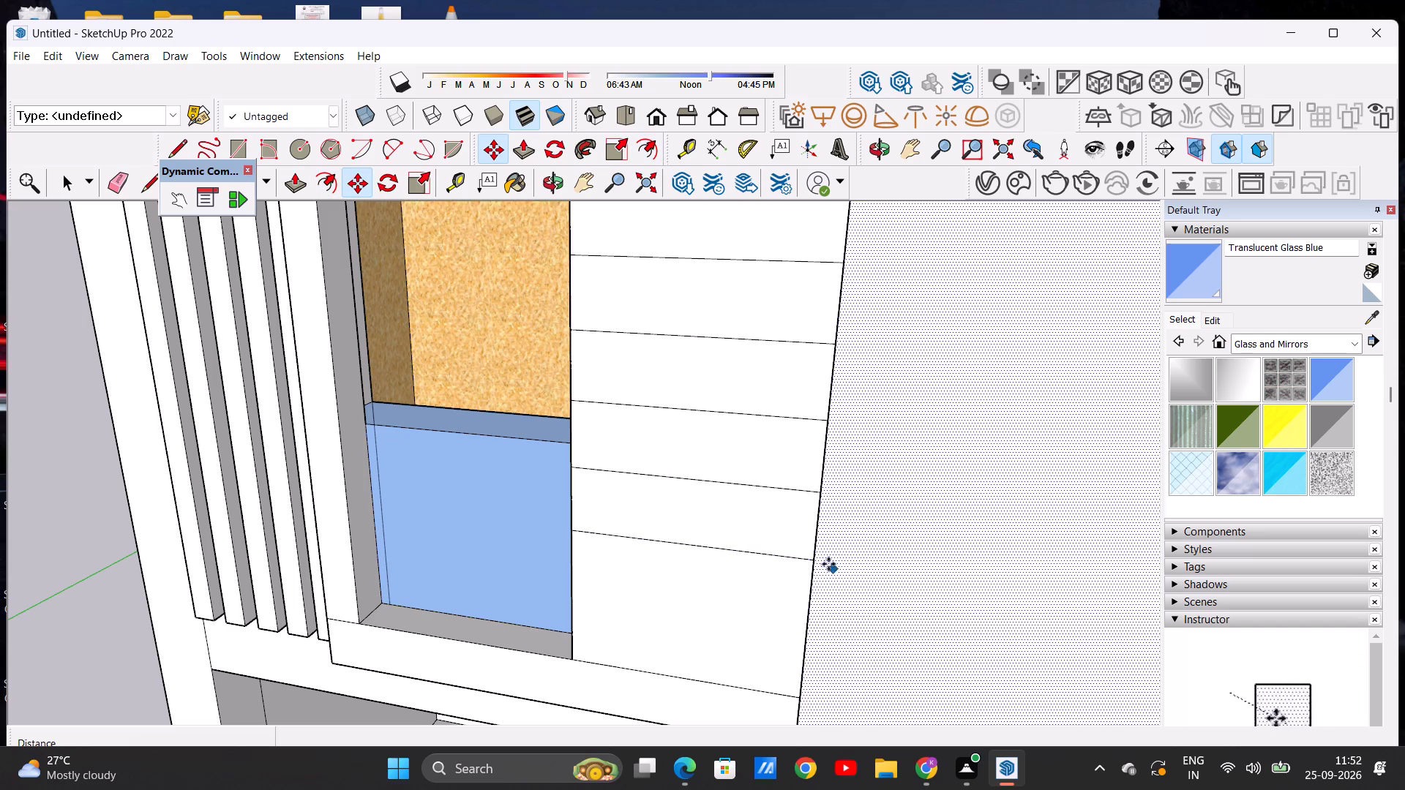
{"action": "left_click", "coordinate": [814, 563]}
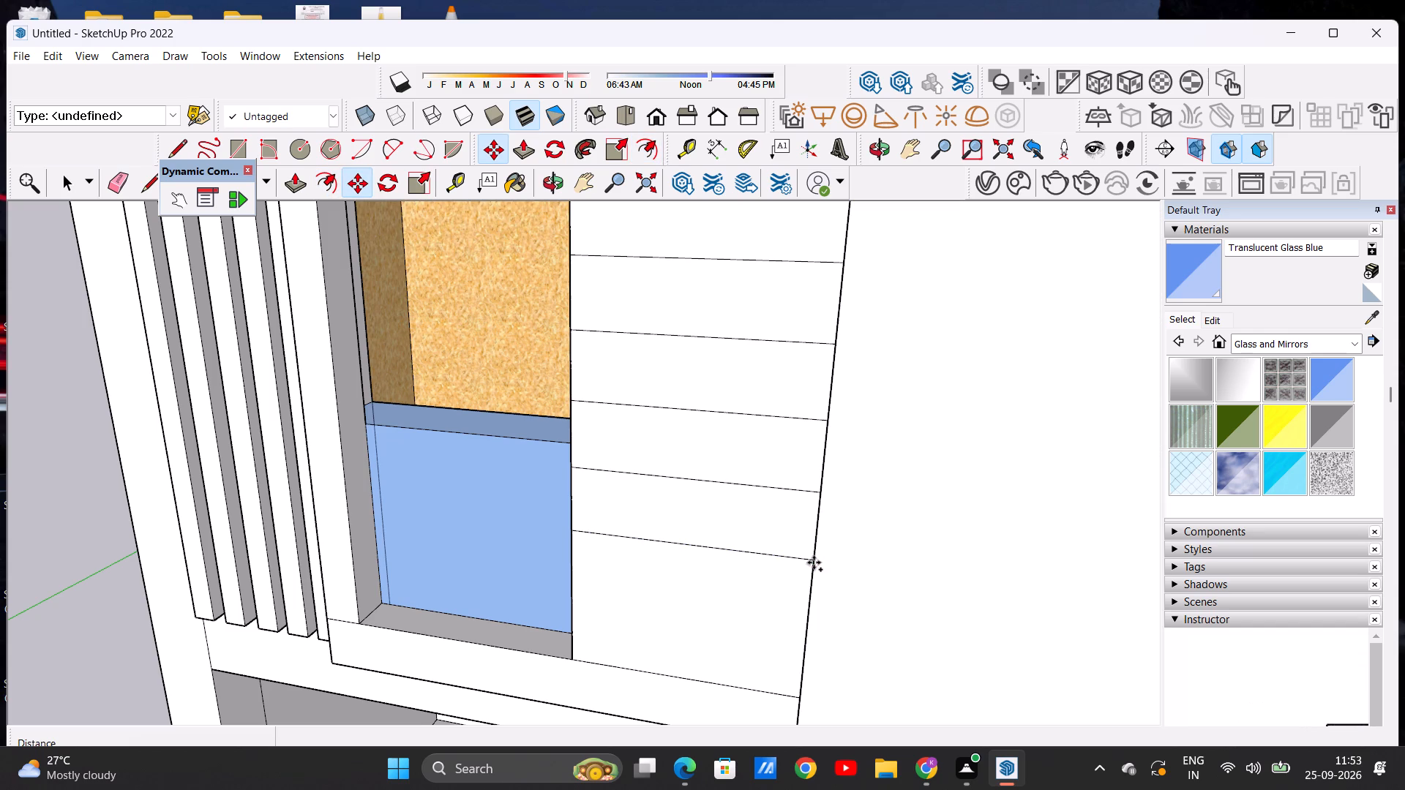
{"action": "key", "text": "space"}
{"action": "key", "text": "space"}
Copy the panel's lowest groove line about 6 3/16" down the outer edge to the midpoint of the remaining bottom strip.
{"action": "left_click", "coordinate": [731, 549]}
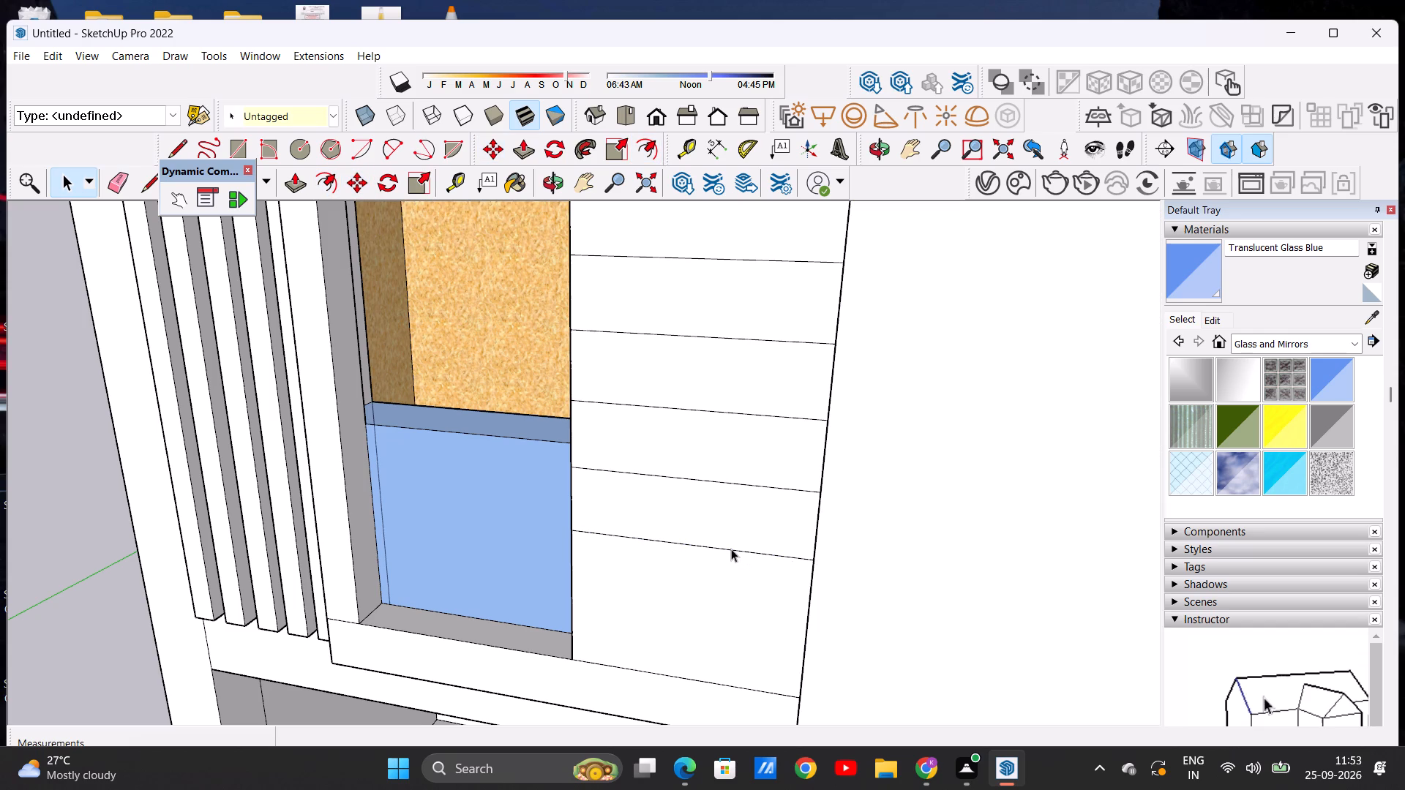
{"action": "left_click", "coordinate": [347, 177]}
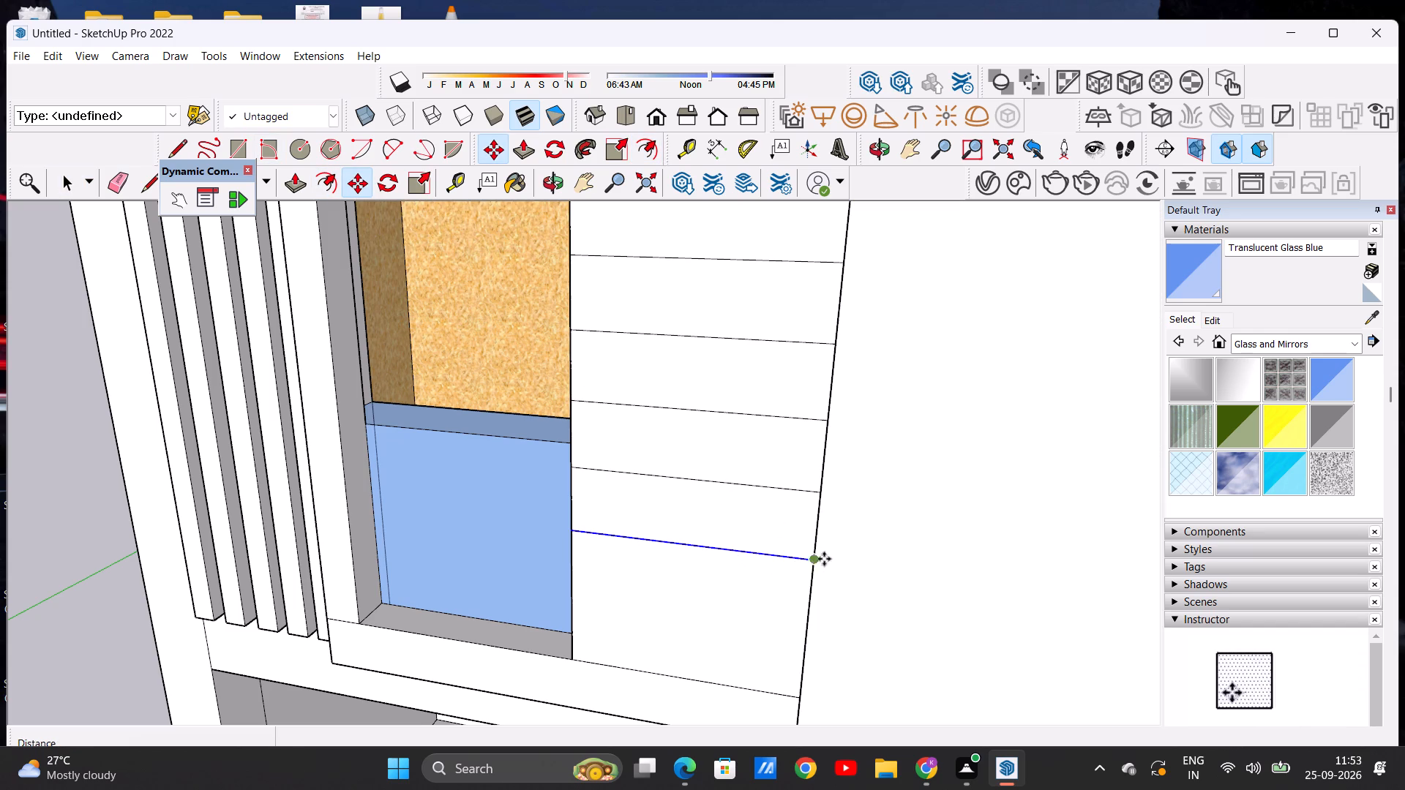
{"action": "left_click", "coordinate": [811, 561]}
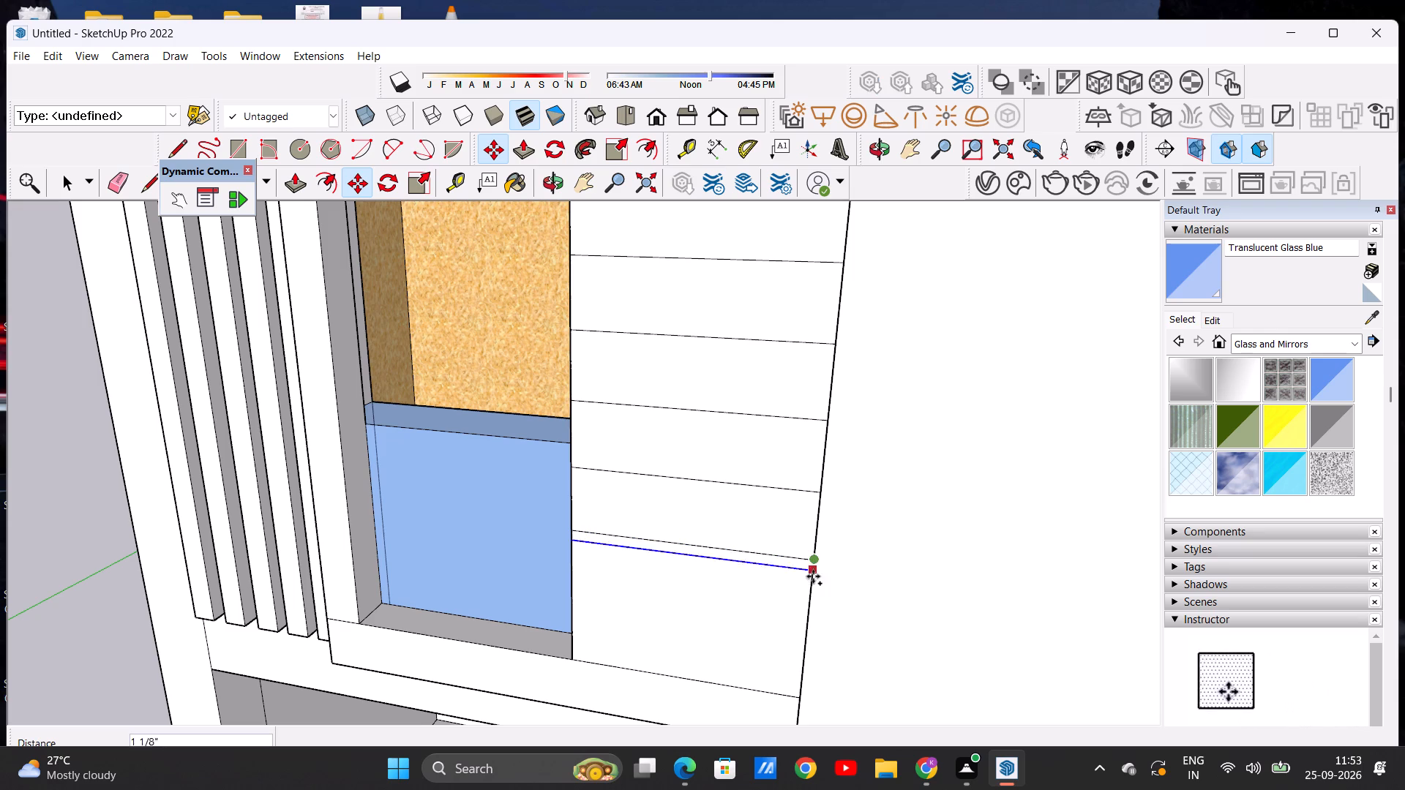
{"action": "left_click", "coordinate": [801, 639]}
{"action": "key", "text": "space"}
{"action": "scroll", "coordinate": [872, 551], "scroll_direction": "down", "scroll_amount": 11}
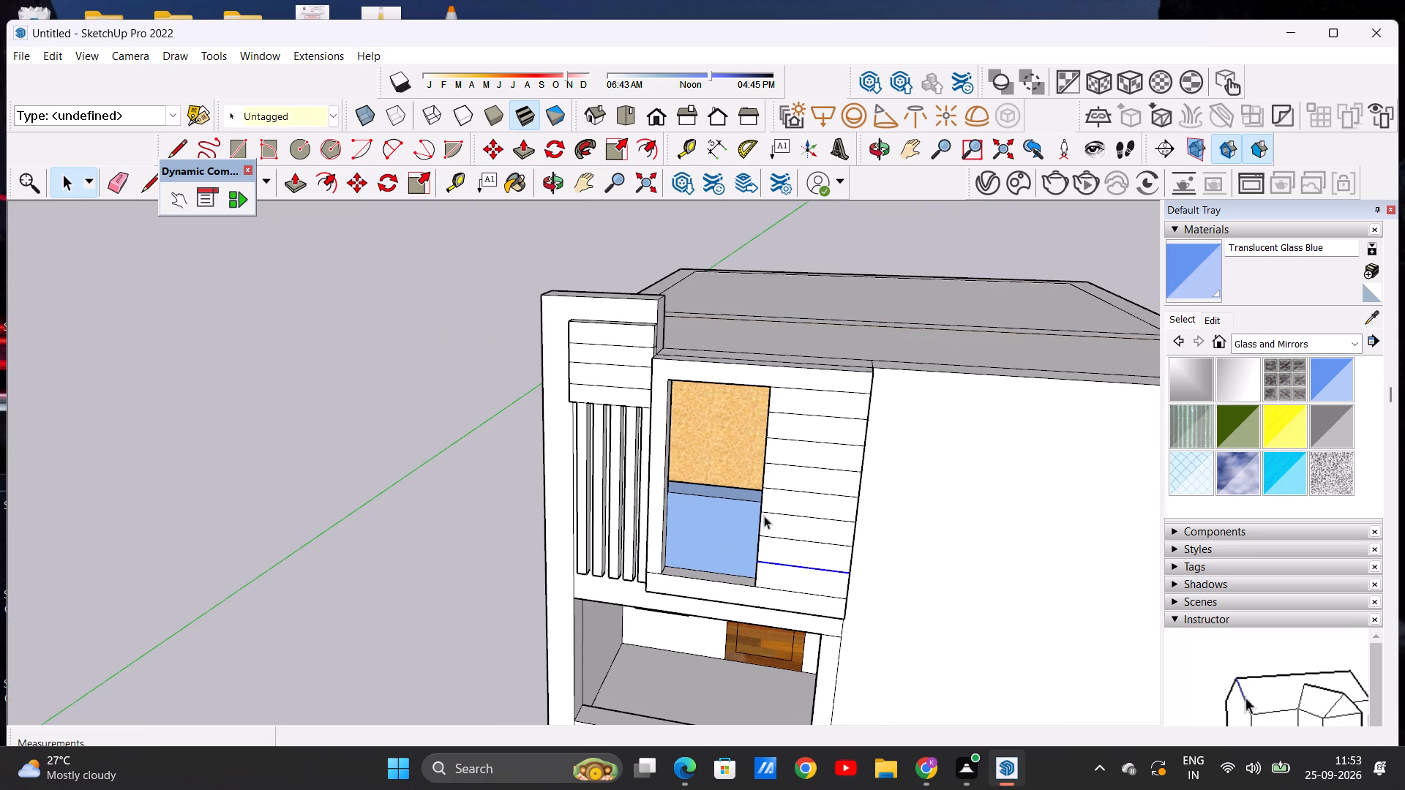
{"action": "left_click", "coordinate": [487, 598]}
{"action": "scroll", "coordinate": [918, 533], "scroll_direction": "up", "scroll_amount": 4}
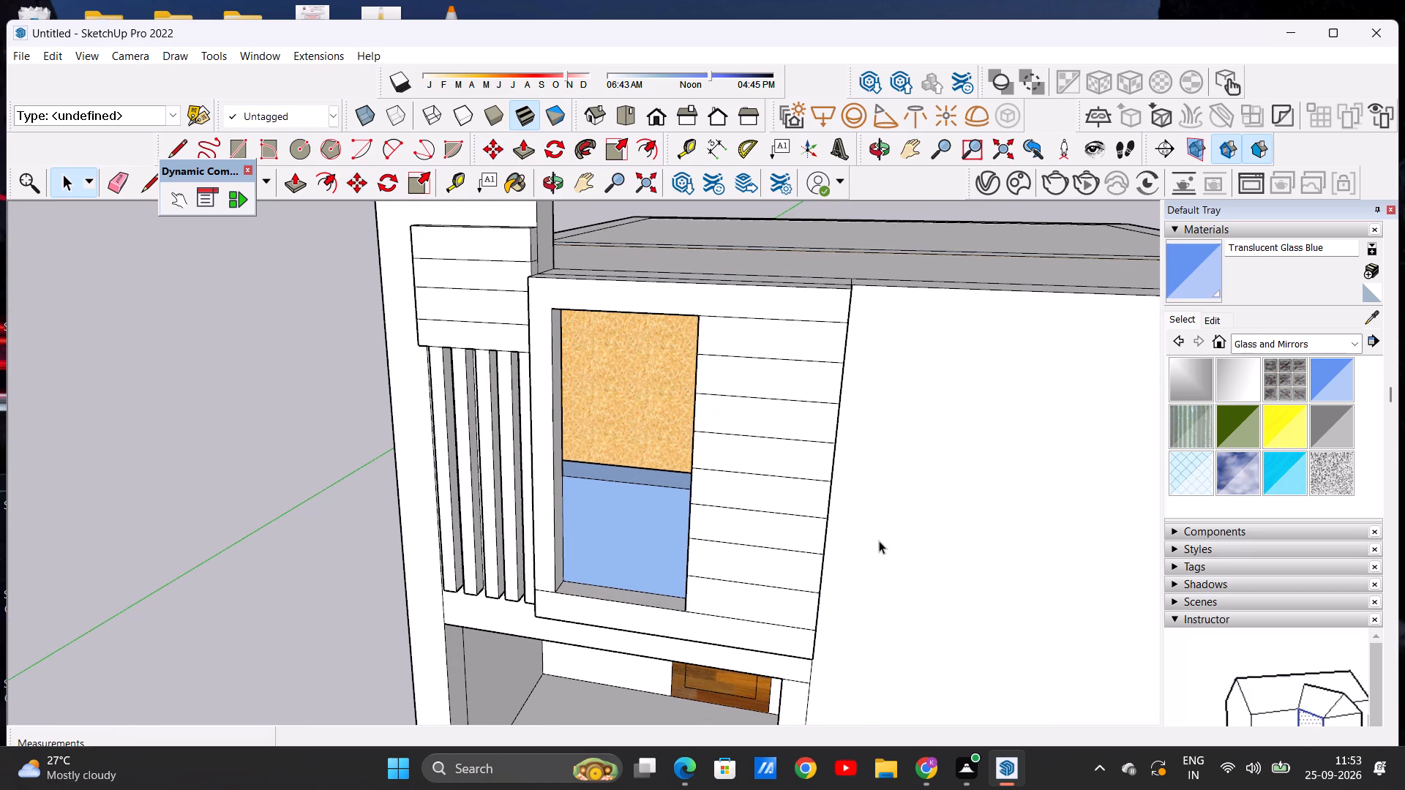
Examine the grooved panel and top-floor frame from both sides and the front.
{"action": "scroll", "coordinate": [877, 432], "scroll_direction": "down", "scroll_amount": 4}
{"action": "middle_click_drag", "start_coordinate": [868, 403], "coordinate": [721, 434]}
{"action": "scroll", "coordinate": [730, 423], "scroll_direction": "up", "scroll_amount": 5}
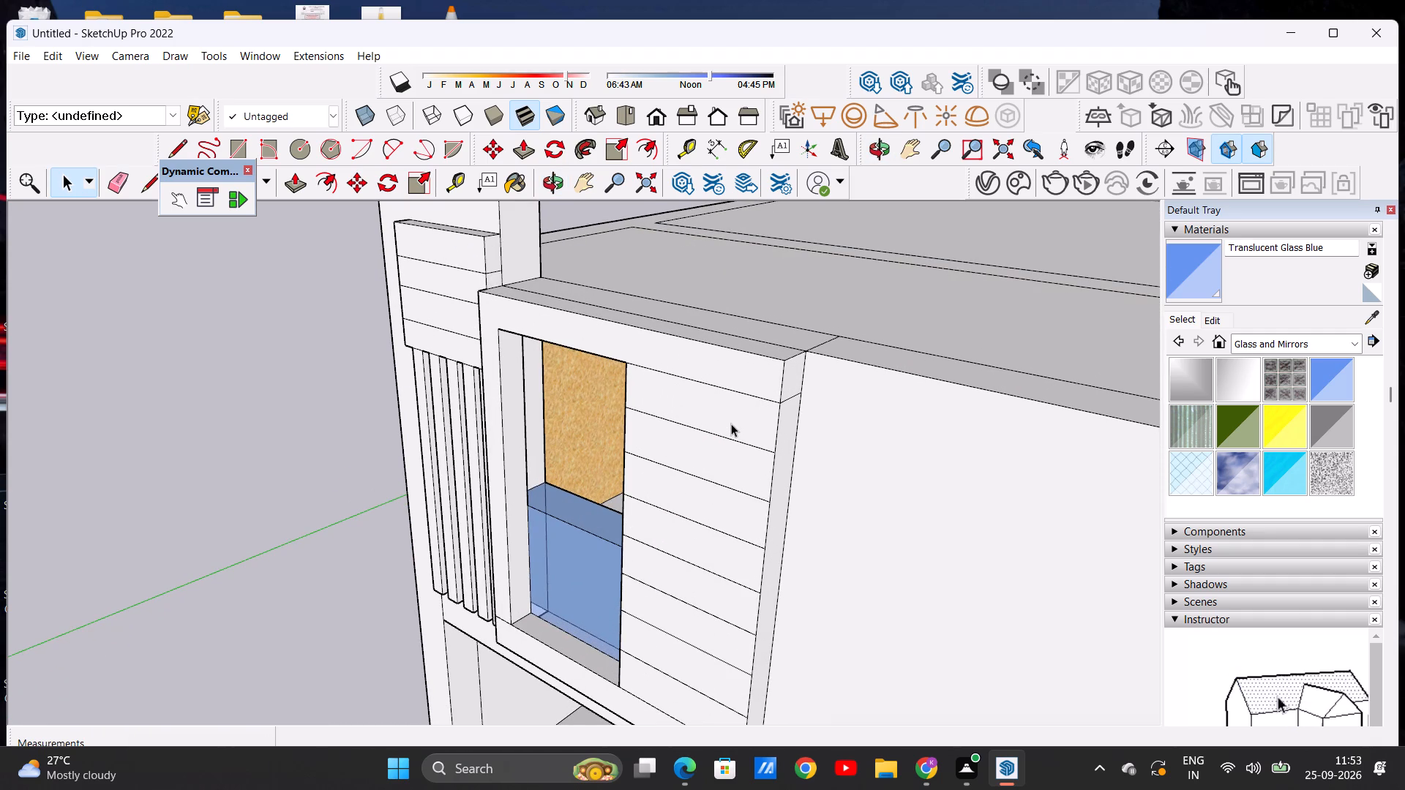
{"action": "scroll", "coordinate": [731, 424], "scroll_direction": "down", "scroll_amount": 1}
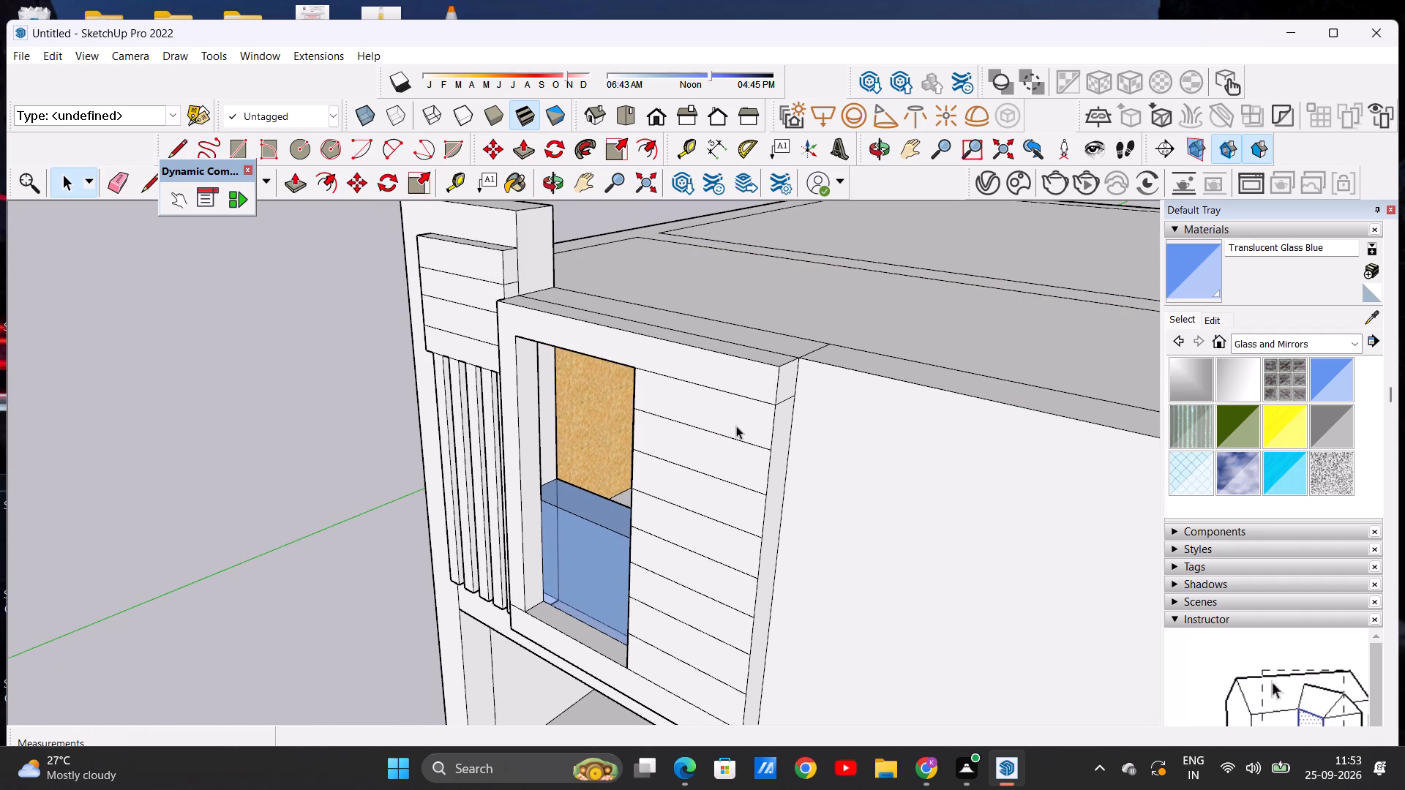
{"action": "middle_click_drag", "start_coordinate": [736, 426], "coordinate": [1074, 389]}
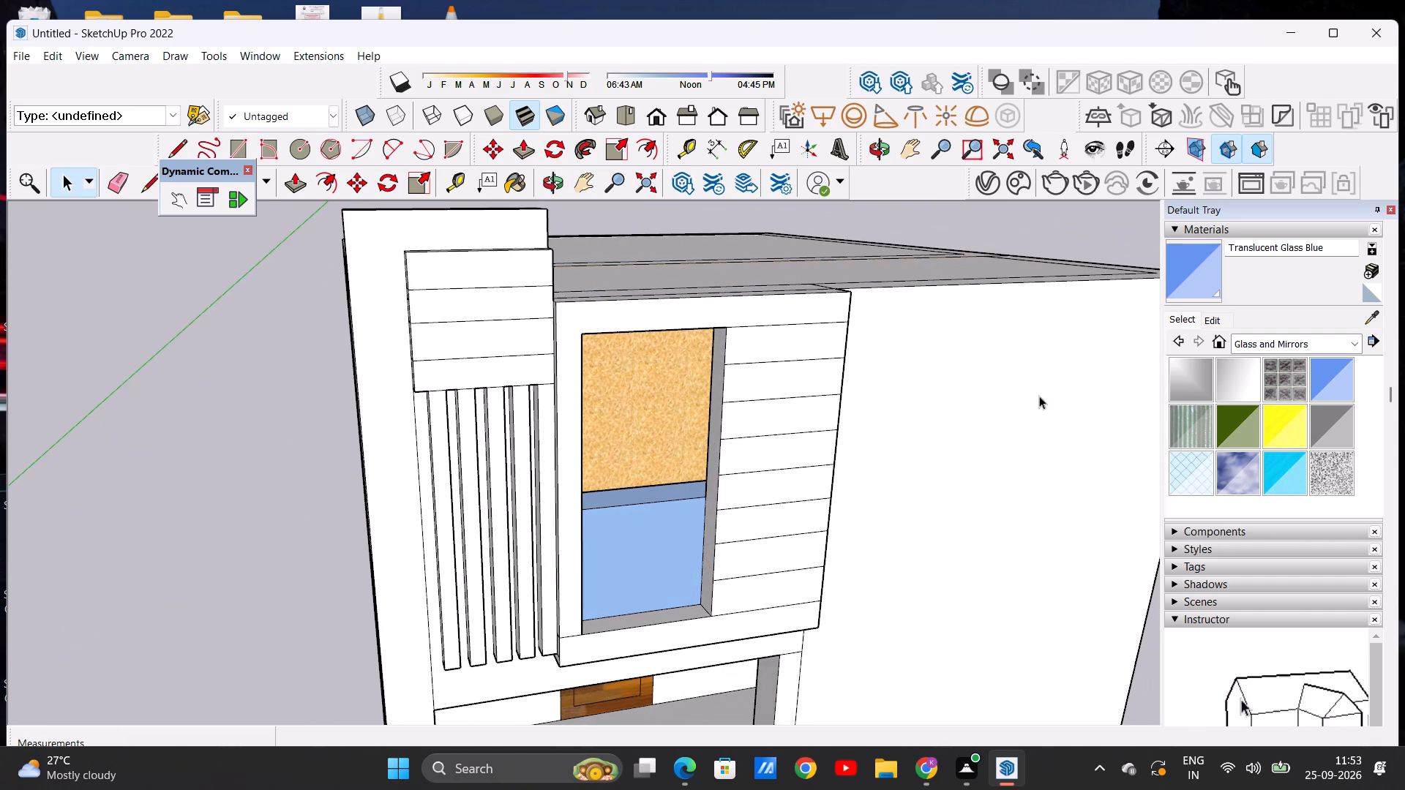
{"action": "middle_click_drag", "start_coordinate": [878, 402], "coordinate": [780, 382]}
{"action": "scroll", "coordinate": [760, 374], "scroll_direction": "down", "scroll_amount": 7}
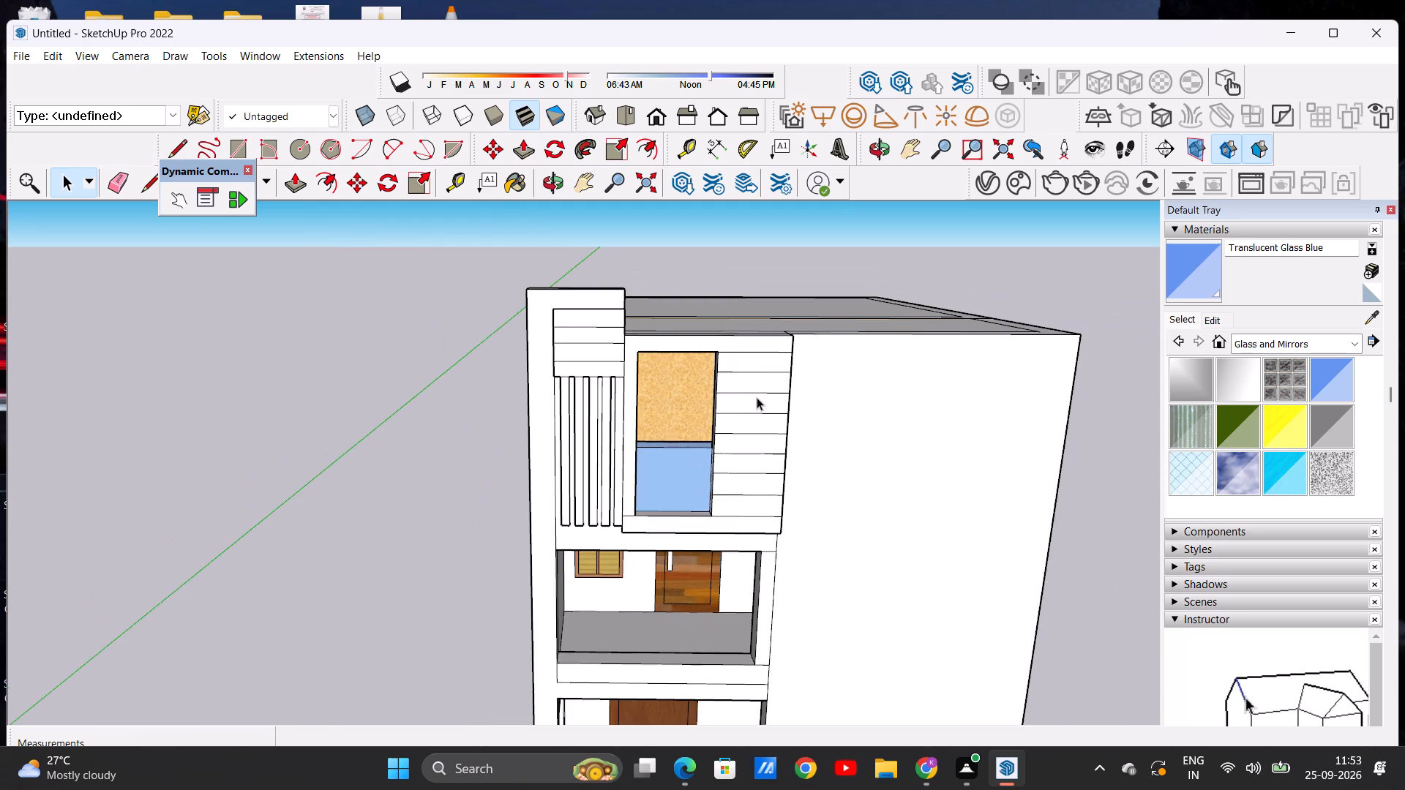
{"action": "scroll", "coordinate": [839, 394], "scroll_direction": "up", "scroll_amount": 2}
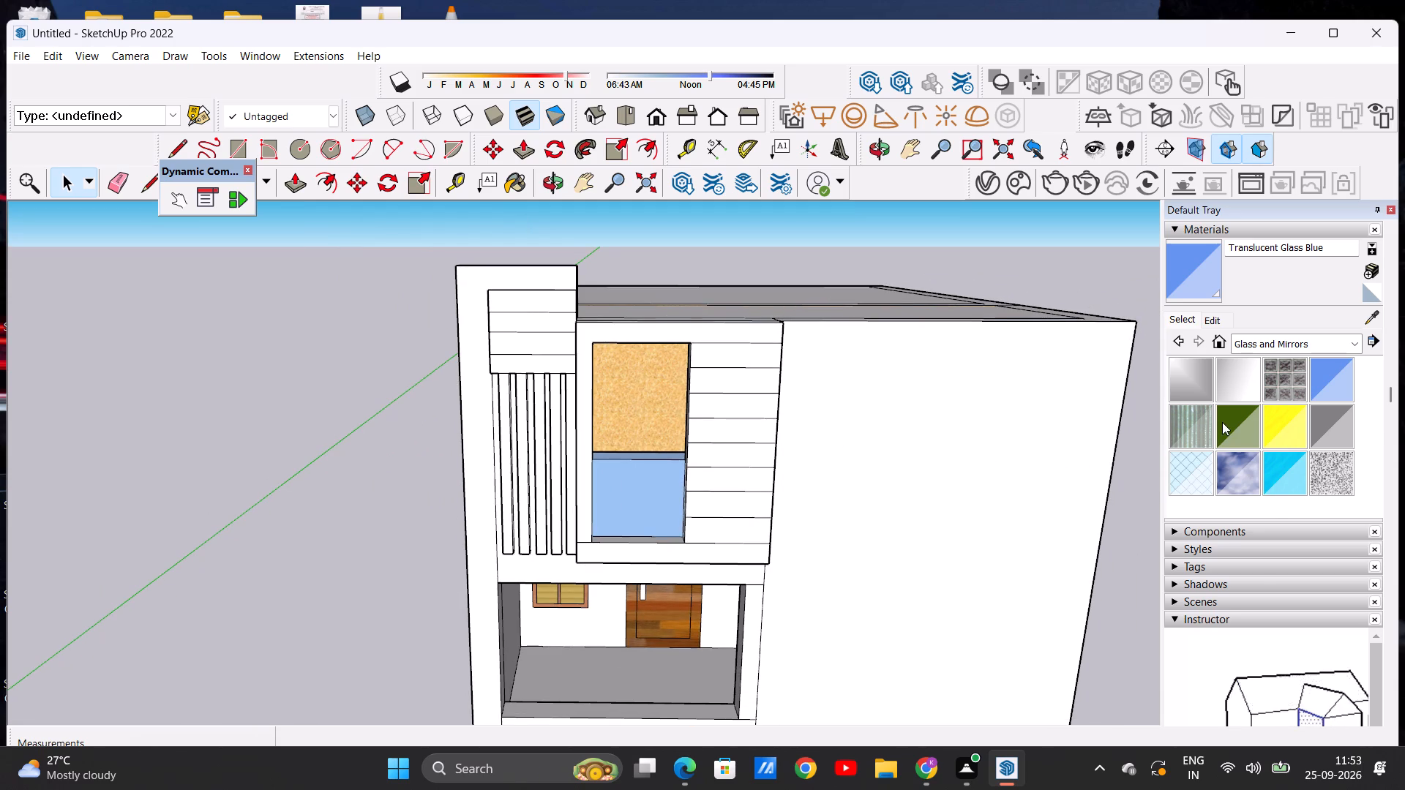
Paint all eight horizontal strips of the top-floor grooved panel with Wood Bamboo from the Wood materials.
{"action": "scroll", "coordinate": [1222, 422], "scroll_direction": "up", "scroll_amount": 2}
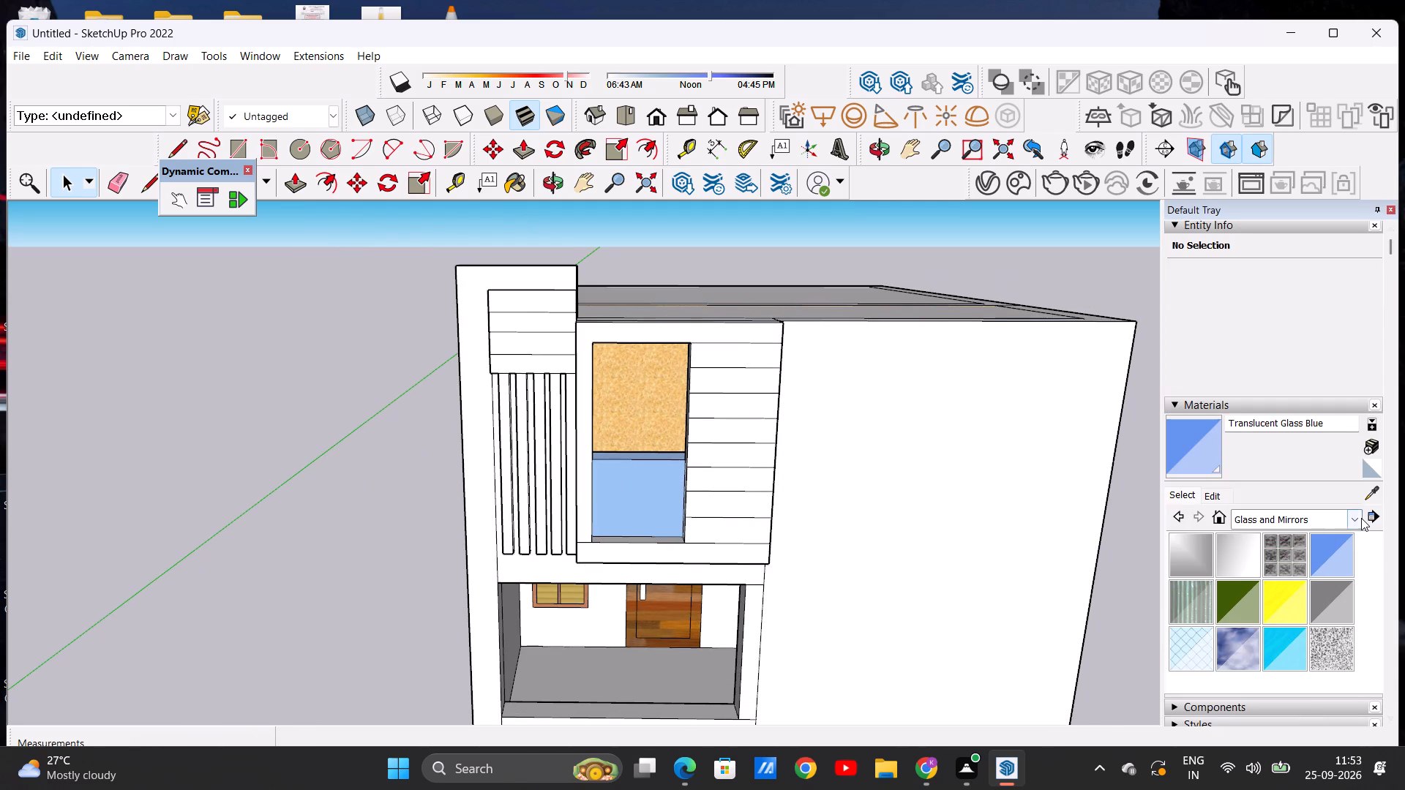
{"action": "left_click", "coordinate": [1361, 518]}
{"action": "left_click", "coordinate": [1359, 756]}
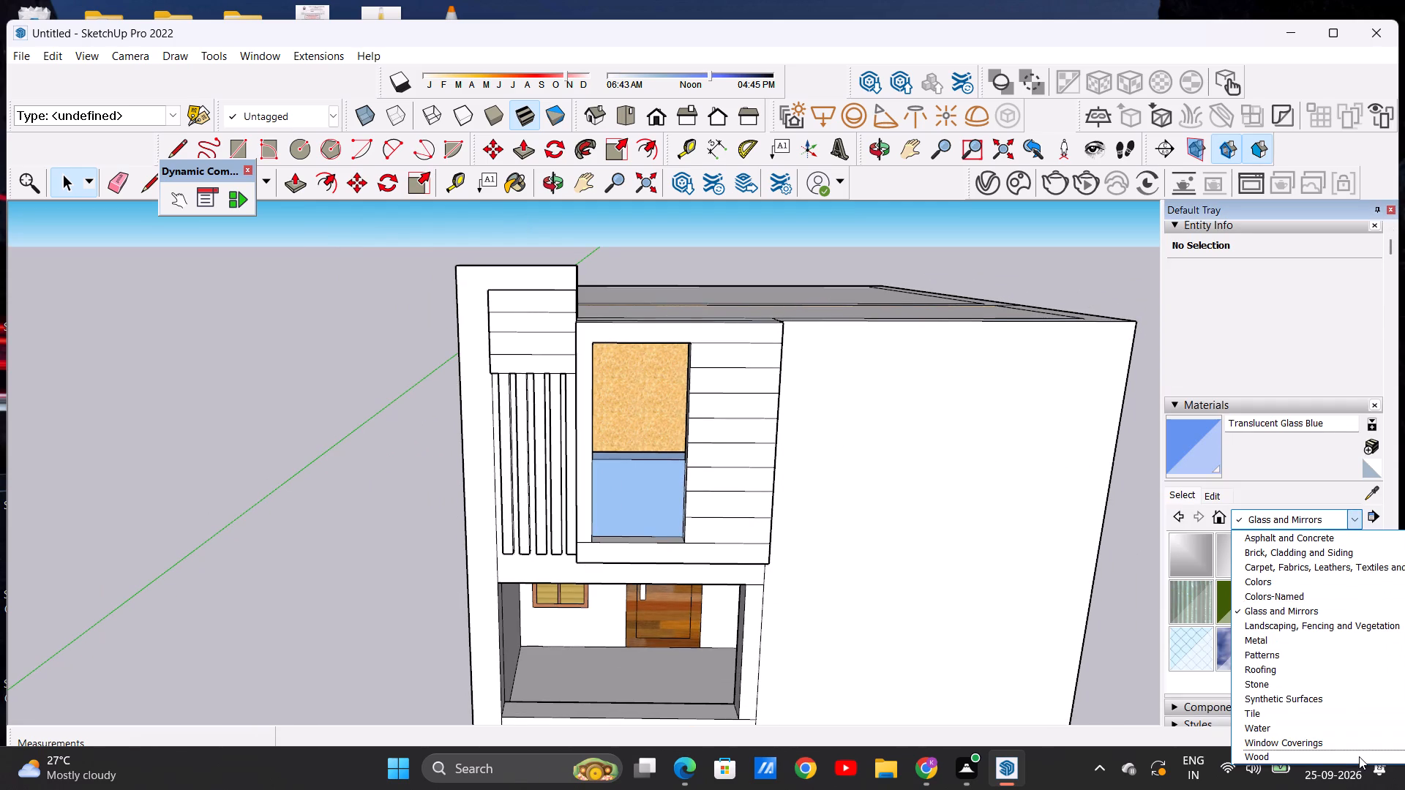
{"action": "left_click", "coordinate": [1196, 557]}
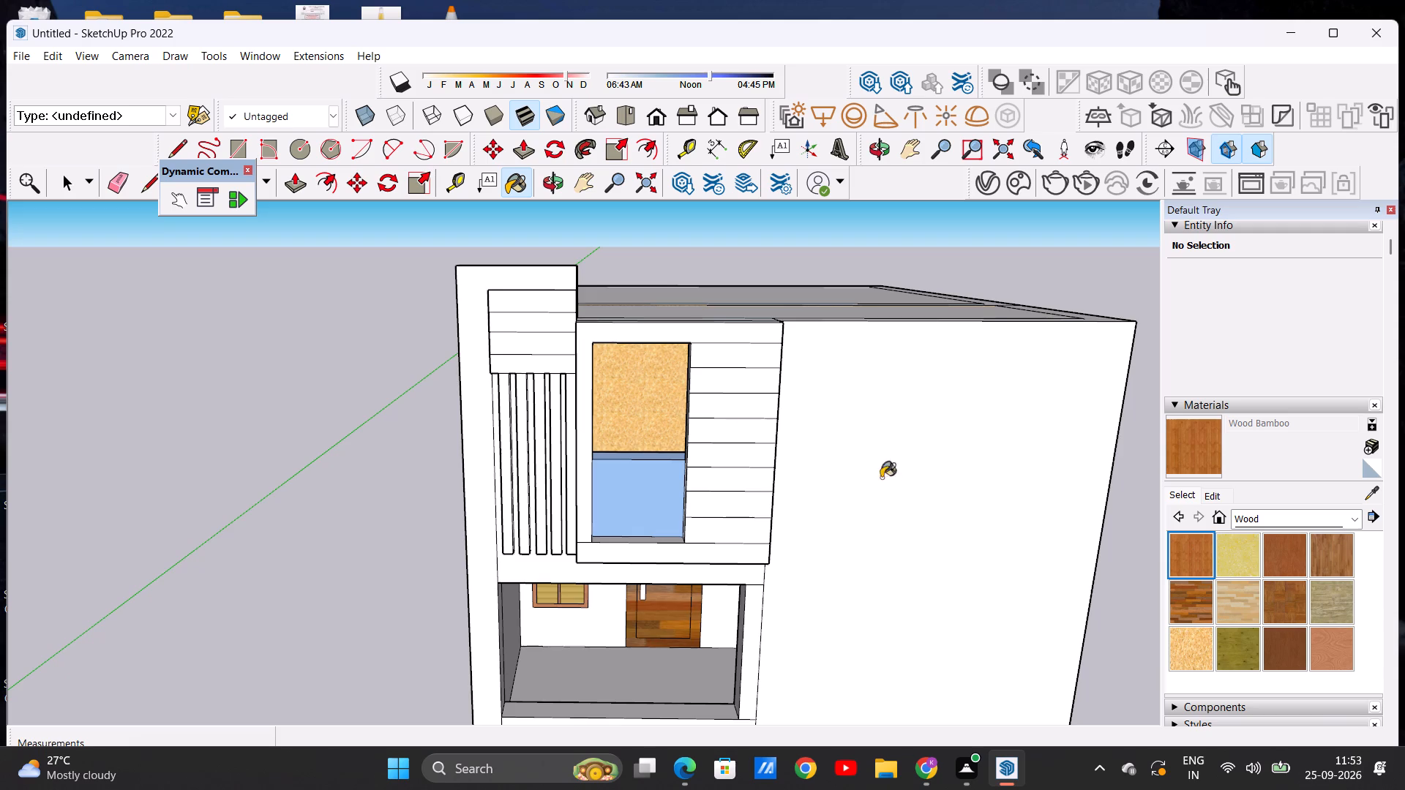
{"action": "scroll", "coordinate": [708, 330], "scroll_direction": "up", "scroll_amount": 7}
{"action": "left_click", "coordinate": [714, 375]}
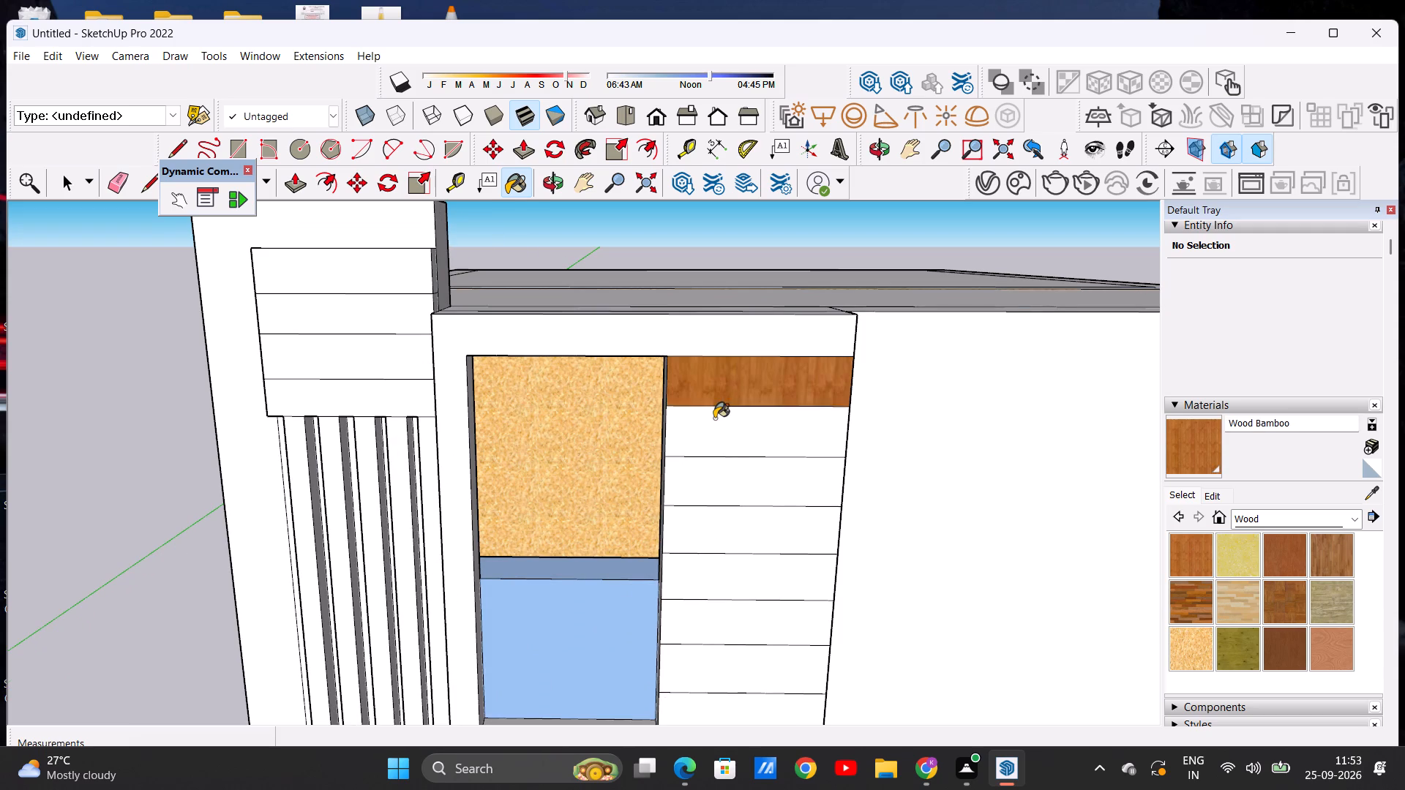
{"action": "left_click", "coordinate": [714, 418]}
{"action": "left_click", "coordinate": [710, 476]}
{"action": "left_click", "coordinate": [729, 531]}
{"action": "left_click", "coordinate": [718, 576]}
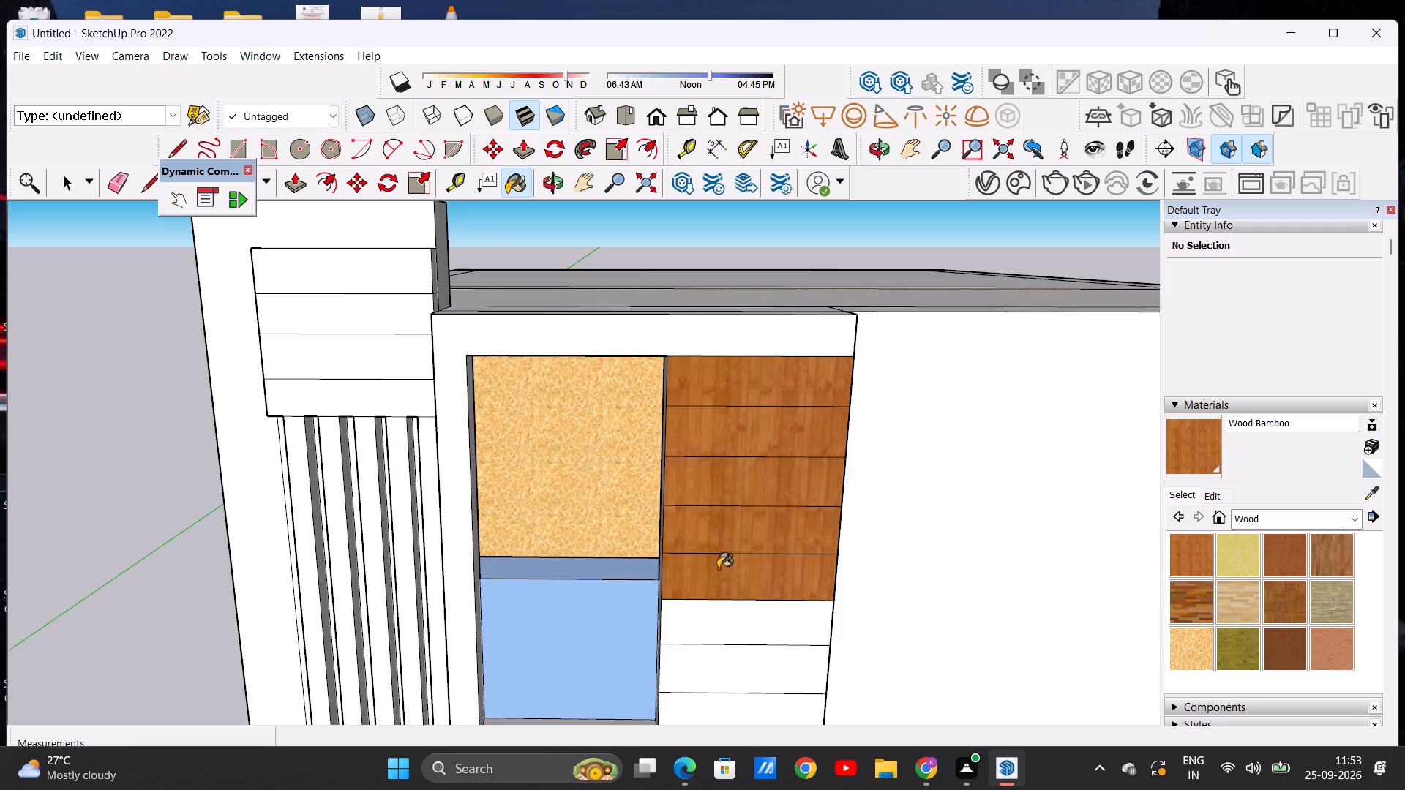
{"action": "scroll", "coordinate": [679, 306], "scroll_direction": "down", "scroll_amount": 10}
{"action": "scroll", "coordinate": [706, 451], "scroll_direction": "up", "scroll_amount": 7}
{"action": "left_click", "coordinate": [702, 452]}
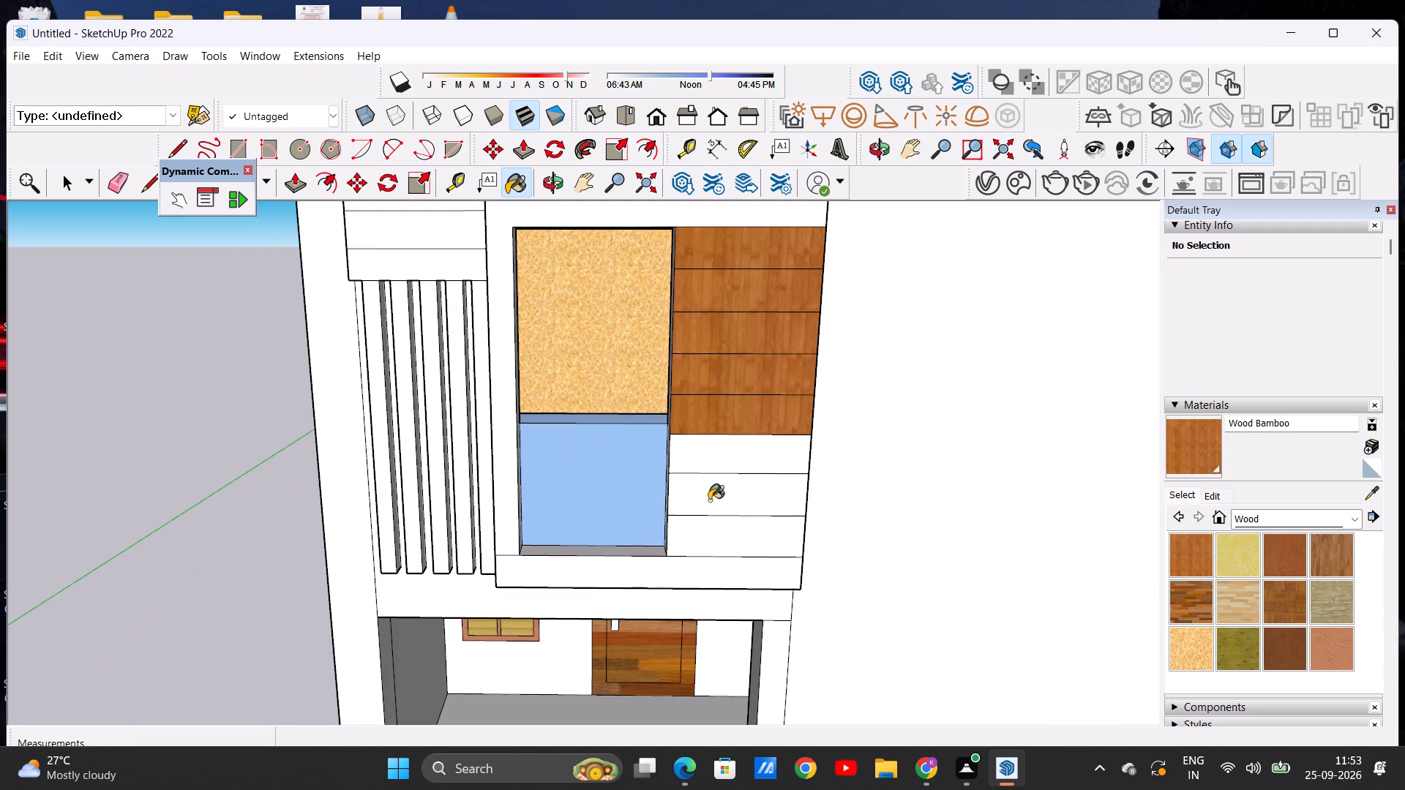
{"action": "left_click", "coordinate": [709, 500]}
{"action": "left_click", "coordinate": [713, 544]}
Paint the grooved panel's inner side face, beside the glass-railed opening, with Wood Bamboo.
{"action": "scroll", "coordinate": [715, 369], "scroll_direction": "down", "scroll_amount": 5}
{"action": "scroll", "coordinate": [637, 388], "scroll_direction": "up", "scroll_amount": 1}
{"action": "middle_click_drag", "start_coordinate": [645, 404], "coordinate": [829, 436]}
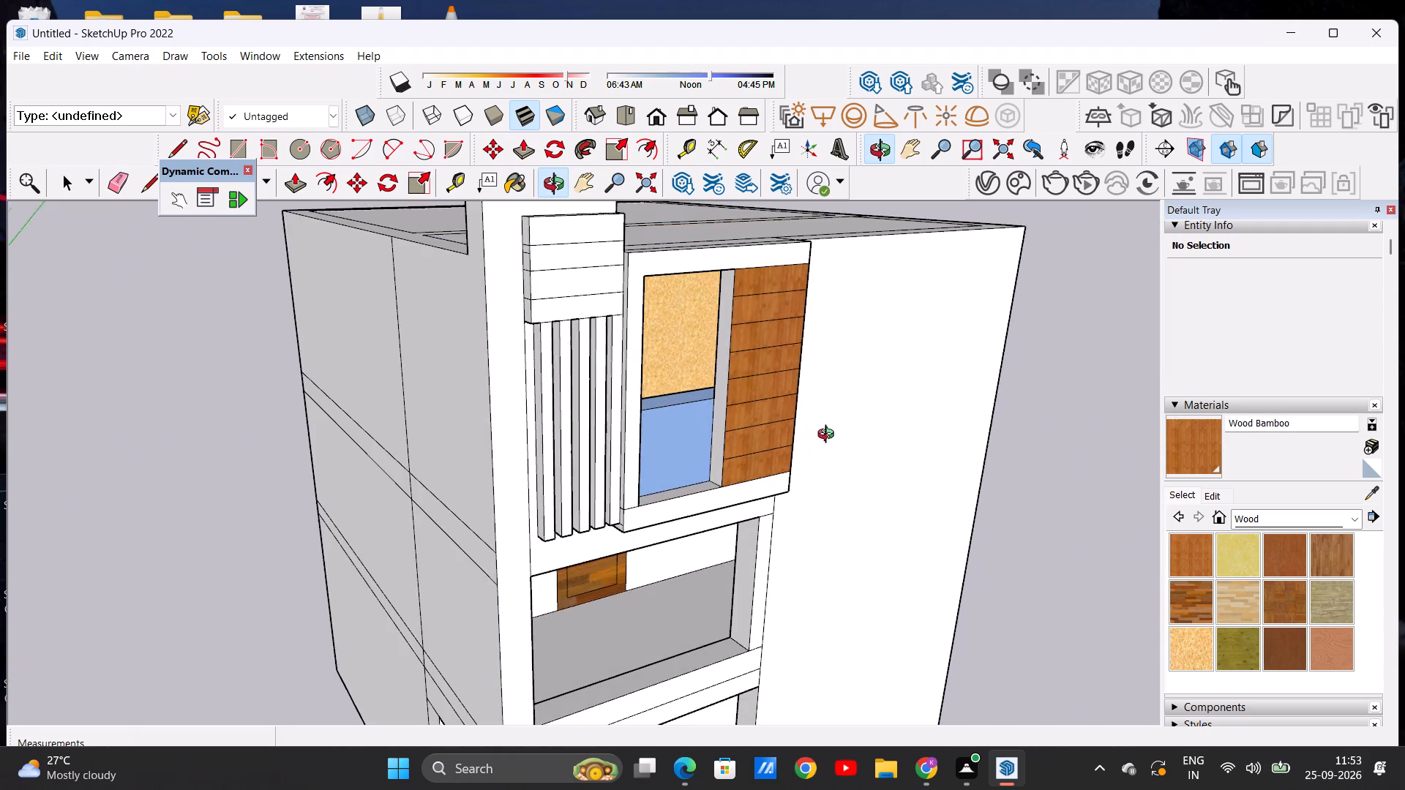
{"action": "middle_click_drag", "start_coordinate": [829, 436], "coordinate": [831, 438]}
{"action": "scroll", "coordinate": [754, 345], "scroll_direction": "up", "scroll_amount": 4}
{"action": "left_click", "coordinate": [711, 374]}
{"action": "scroll", "coordinate": [724, 357], "scroll_direction": "down", "scroll_amount": 9}
{"action": "middle_click_drag", "start_coordinate": [774, 397], "coordinate": [581, 355]}
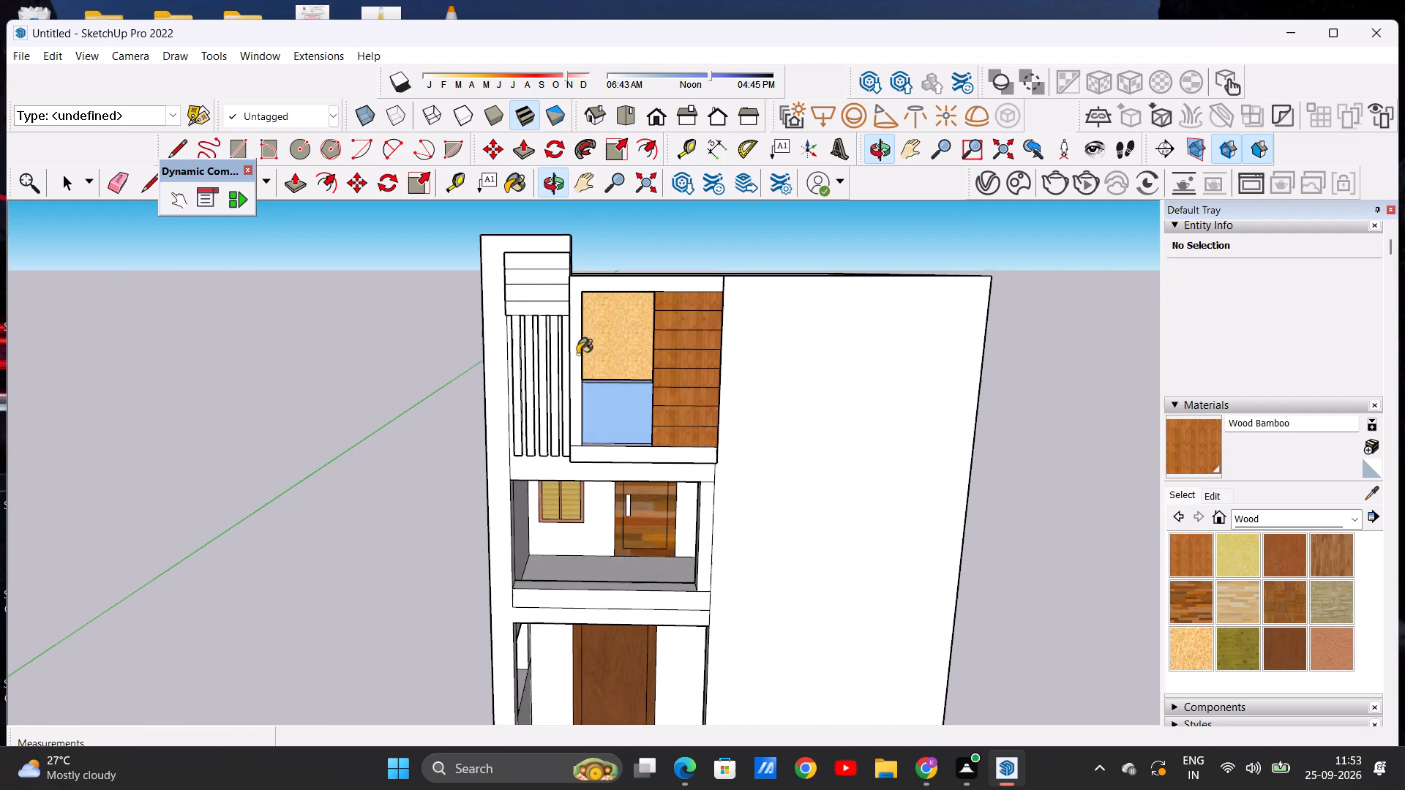
{"action": "scroll", "coordinate": [599, 372], "scroll_direction": "down", "scroll_amount": 4}
{"action": "scroll", "coordinate": [692, 326], "scroll_direction": "up", "scroll_amount": 7}
{"action": "key", "text": "space"}
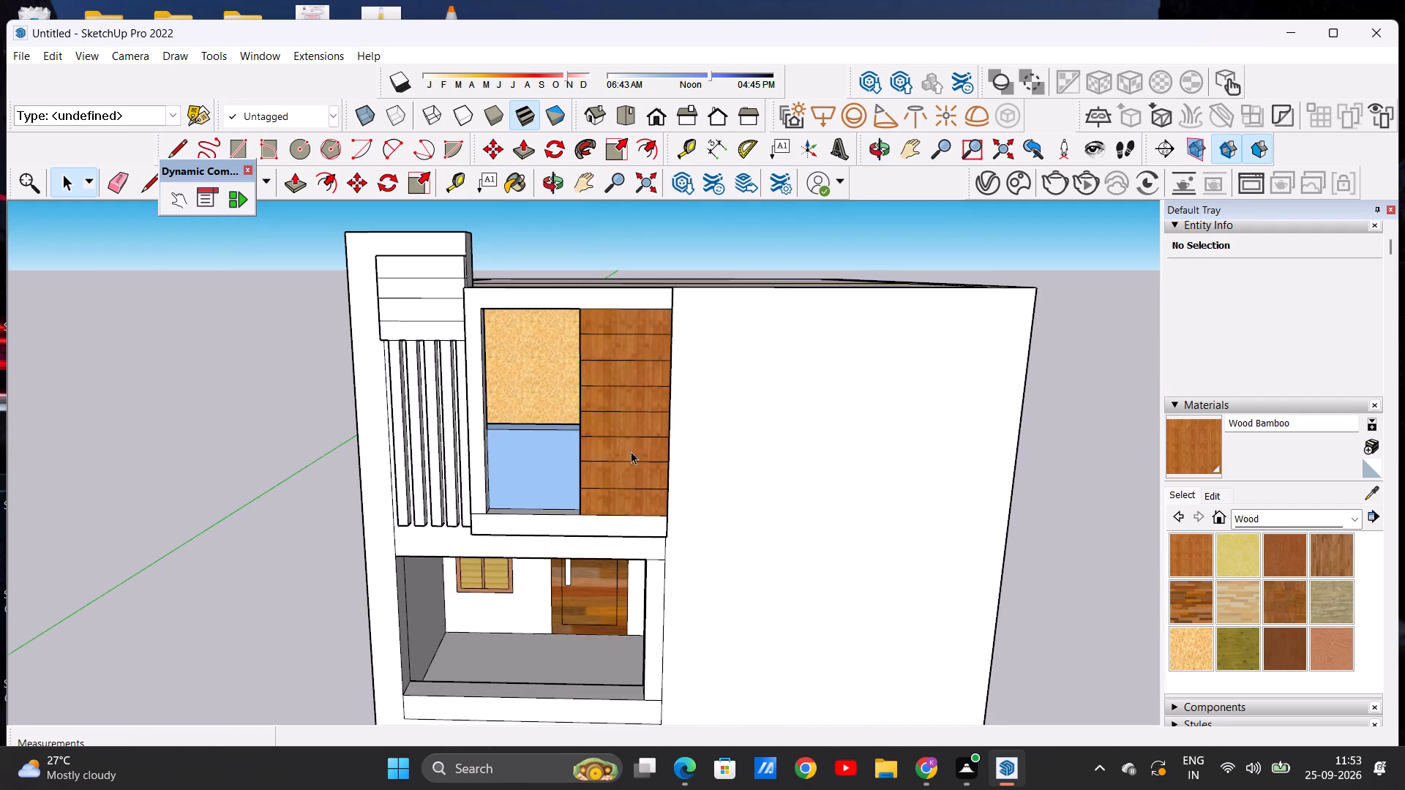
Examine the whole house from the front, both sides and above to review the facade and the painted panel.
{"action": "middle_click_drag", "start_coordinate": [610, 467], "coordinate": [604, 420]}
{"action": "scroll", "coordinate": [617, 430], "scroll_direction": "down", "scroll_amount": 11}
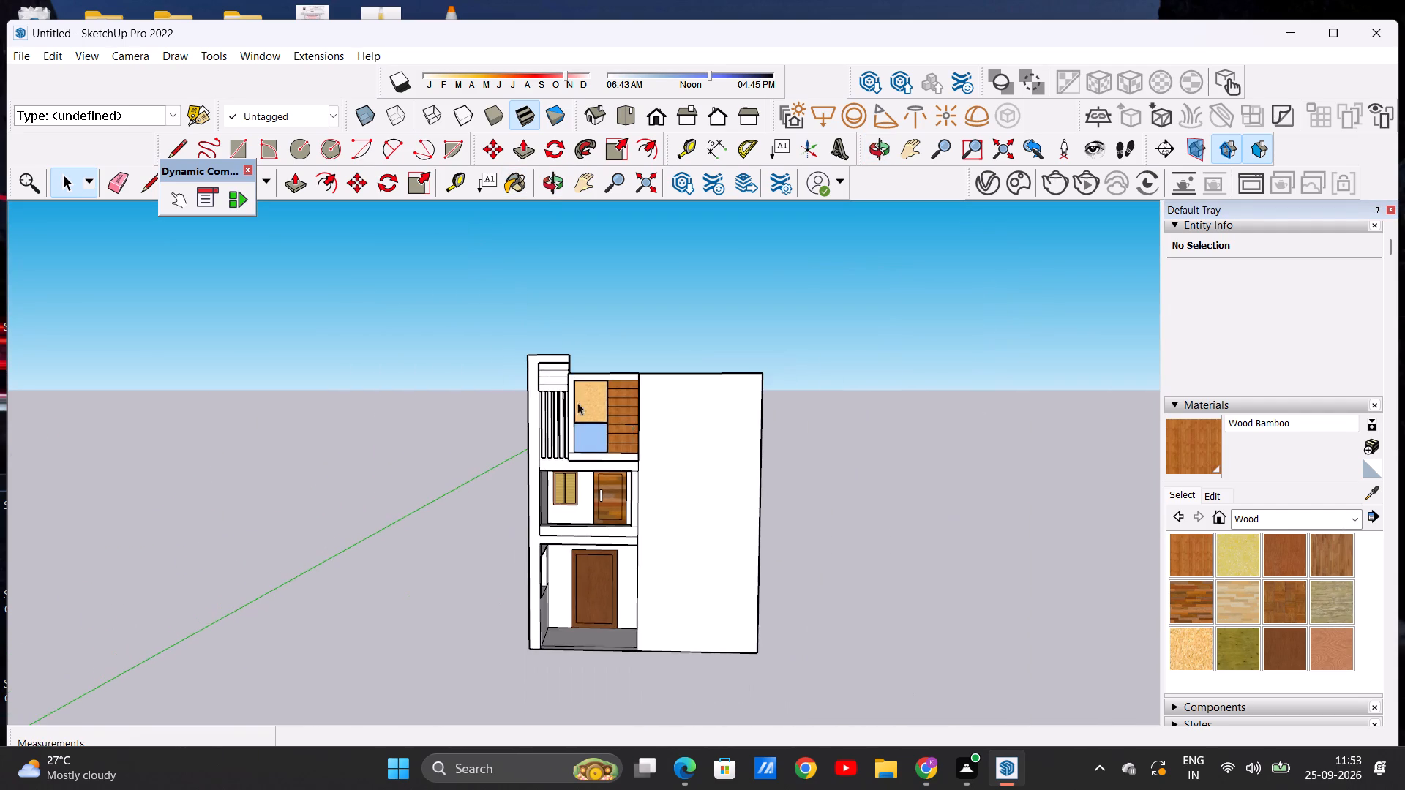
{"action": "scroll", "coordinate": [586, 373], "scroll_direction": "up", "scroll_amount": 3}
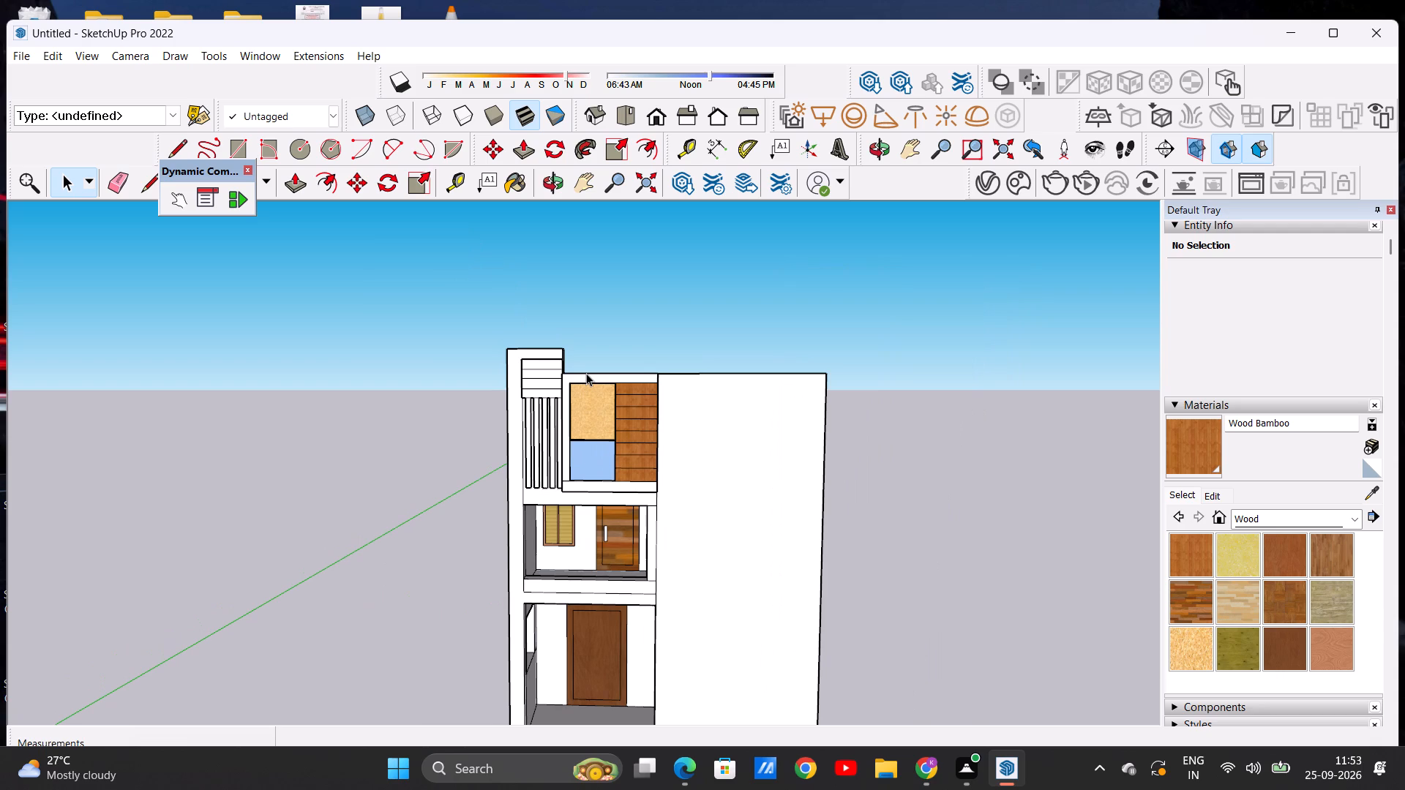
{"action": "scroll", "coordinate": [618, 398], "scroll_direction": "up", "scroll_amount": 2}
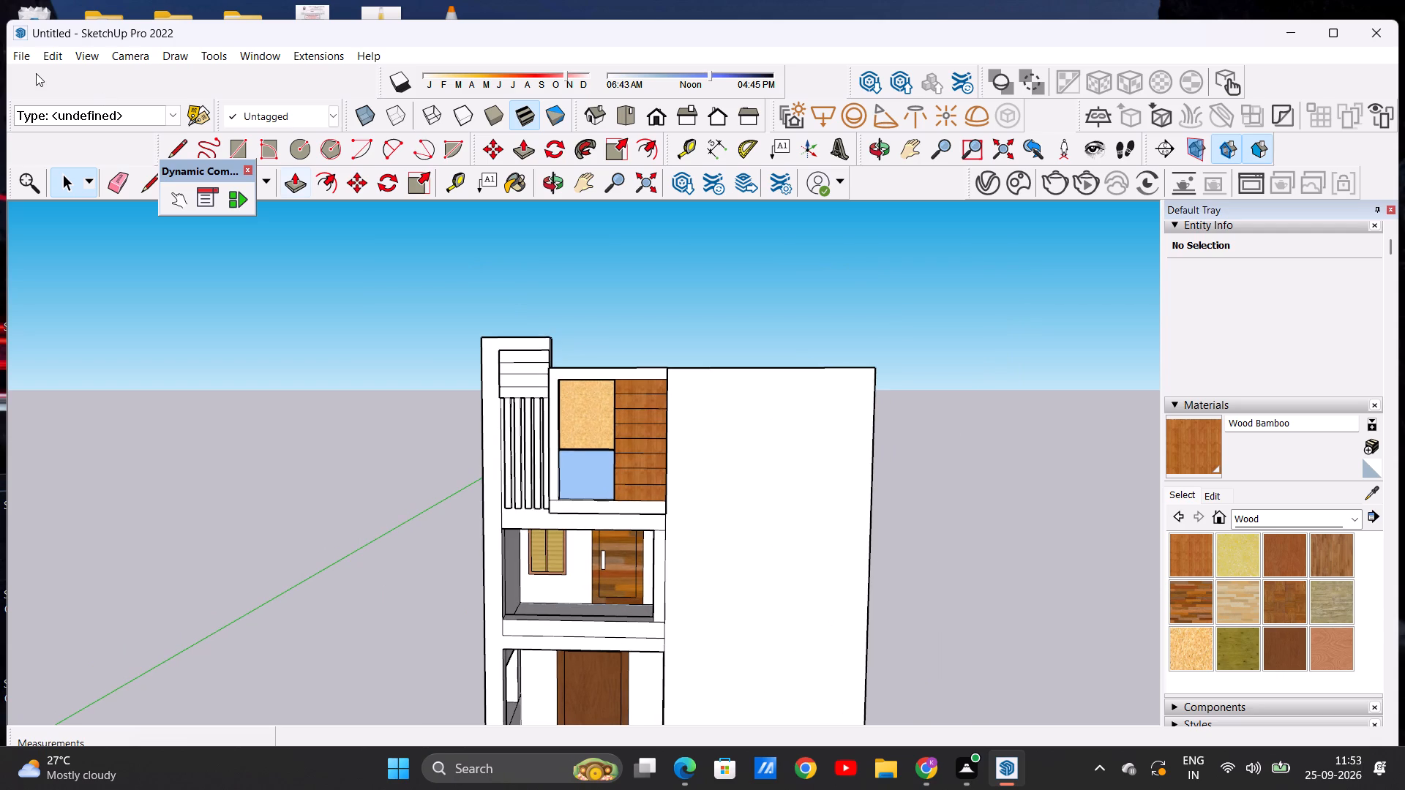
{"action": "scroll", "coordinate": [139, 84], "scroll_direction": "down", "scroll_amount": 8}
{"action": "scroll", "coordinate": [494, 377], "scroll_direction": "down", "scroll_amount": 4}
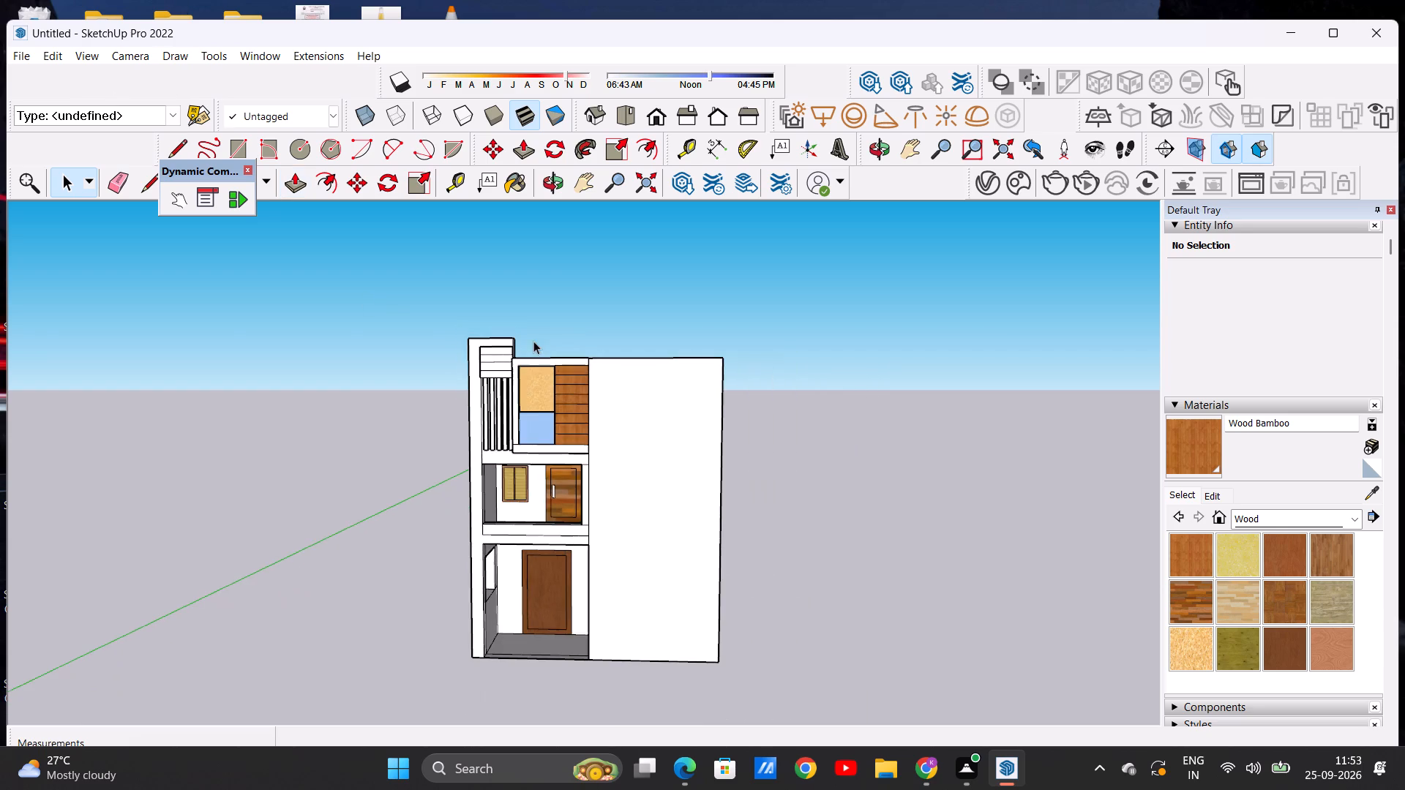
{"action": "scroll", "coordinate": [470, 420], "scroll_direction": "up", "scroll_amount": 4}
{"action": "middle_click_drag", "start_coordinate": [478, 422], "coordinate": [653, 484]}
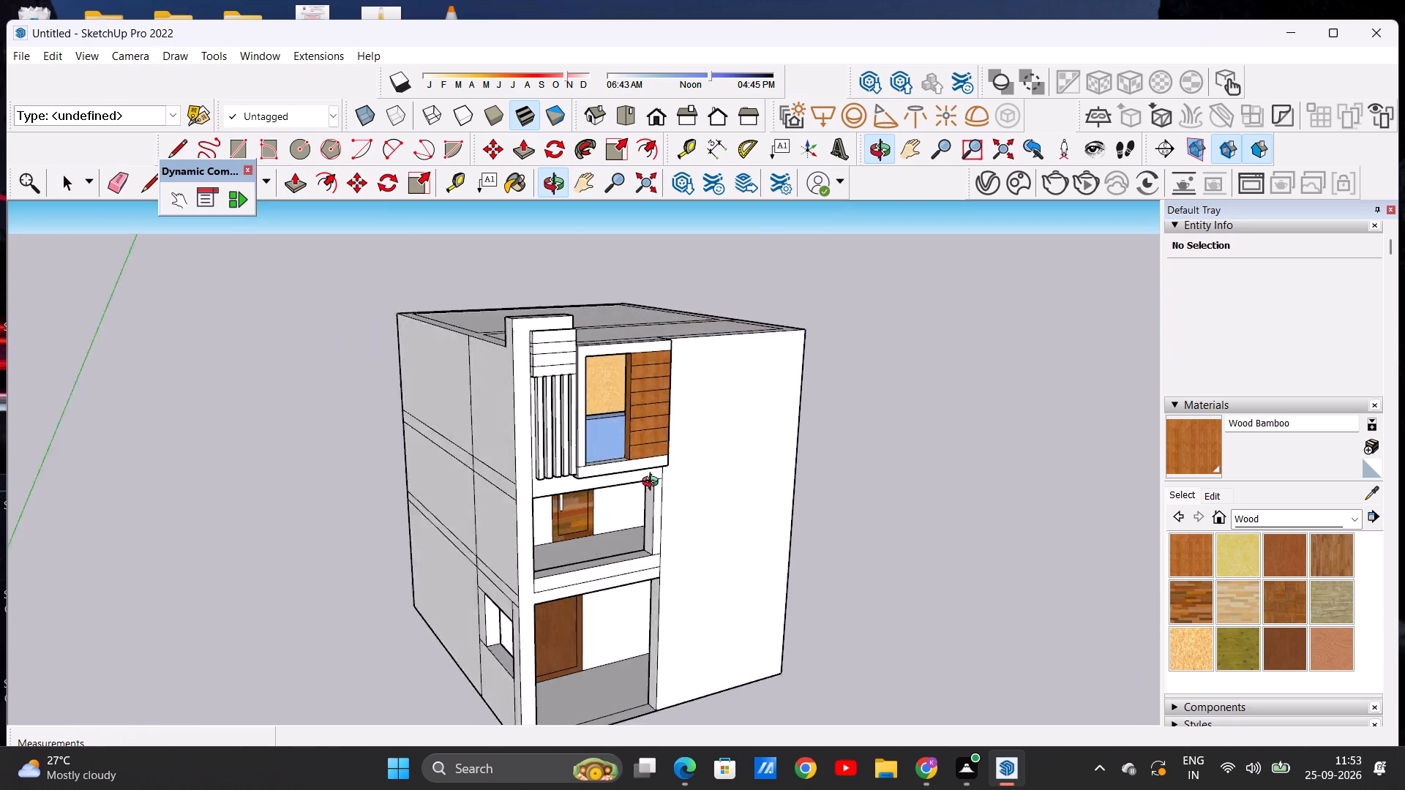
{"action": "middle_click_drag", "start_coordinate": [653, 484], "coordinate": [519, 482]}
{"action": "scroll", "coordinate": [497, 394], "scroll_direction": "up", "scroll_amount": 2}
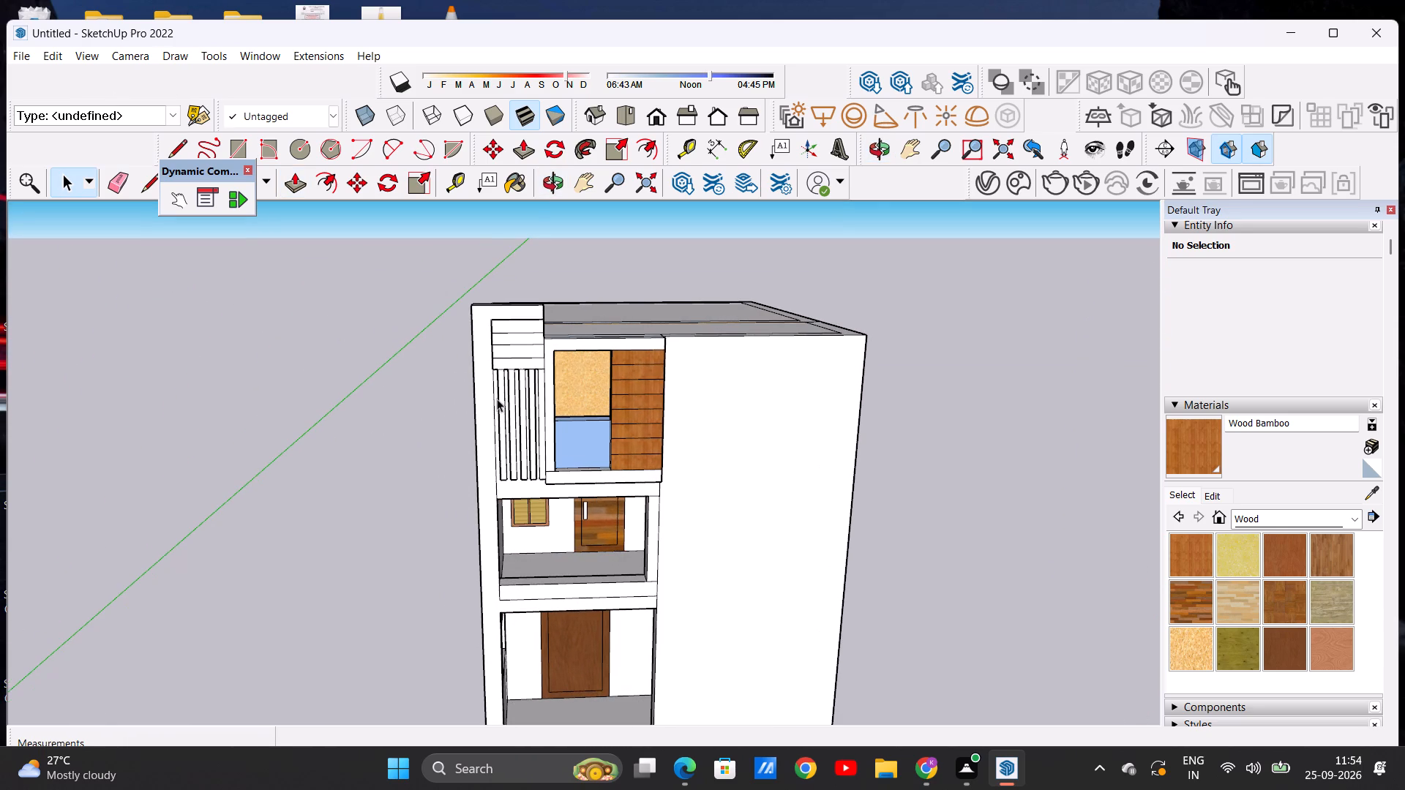
{"action": "middle_click_drag", "start_coordinate": [468, 396], "coordinate": [702, 484]}
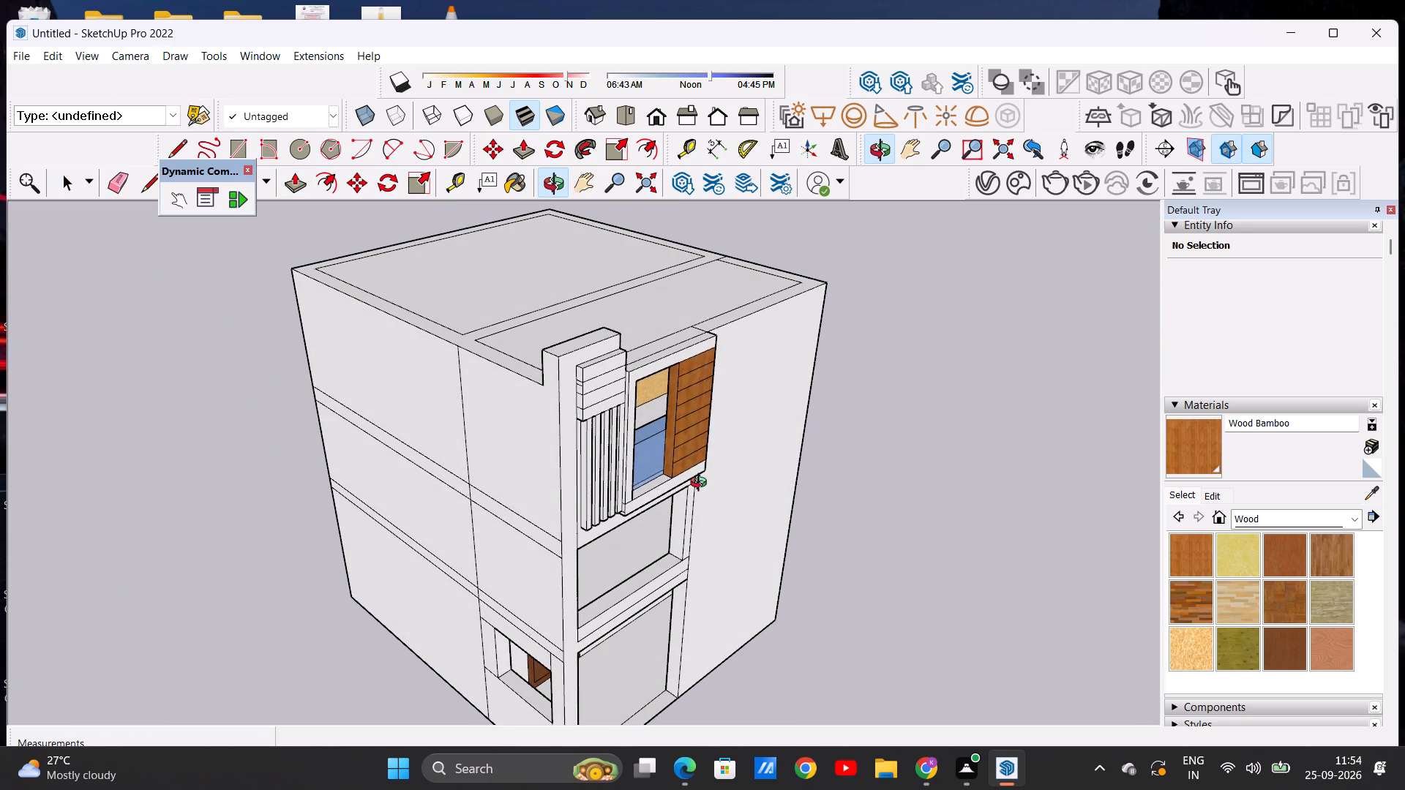
{"action": "middle_click_drag", "start_coordinate": [702, 484], "coordinate": [527, 380]}
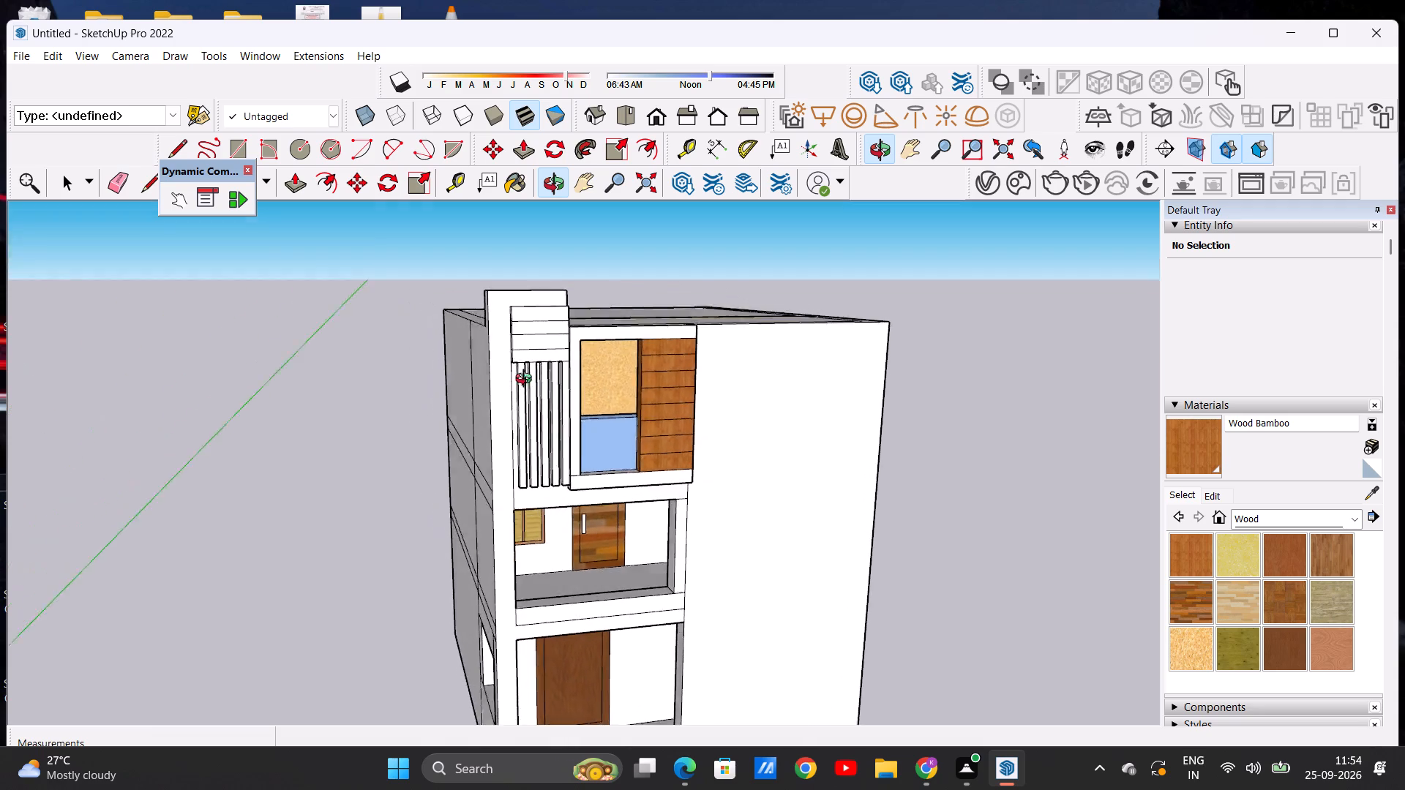
{"action": "middle_click_drag", "start_coordinate": [527, 380], "coordinate": [473, 383]}
{"action": "scroll", "coordinate": [488, 394], "scroll_direction": "down", "scroll_amount": 6}
{"action": "scroll", "coordinate": [527, 458], "scroll_direction": "up", "scroll_amount": 2}
{"action": "scroll", "coordinate": [490, 435], "scroll_direction": "down", "scroll_amount": 2}
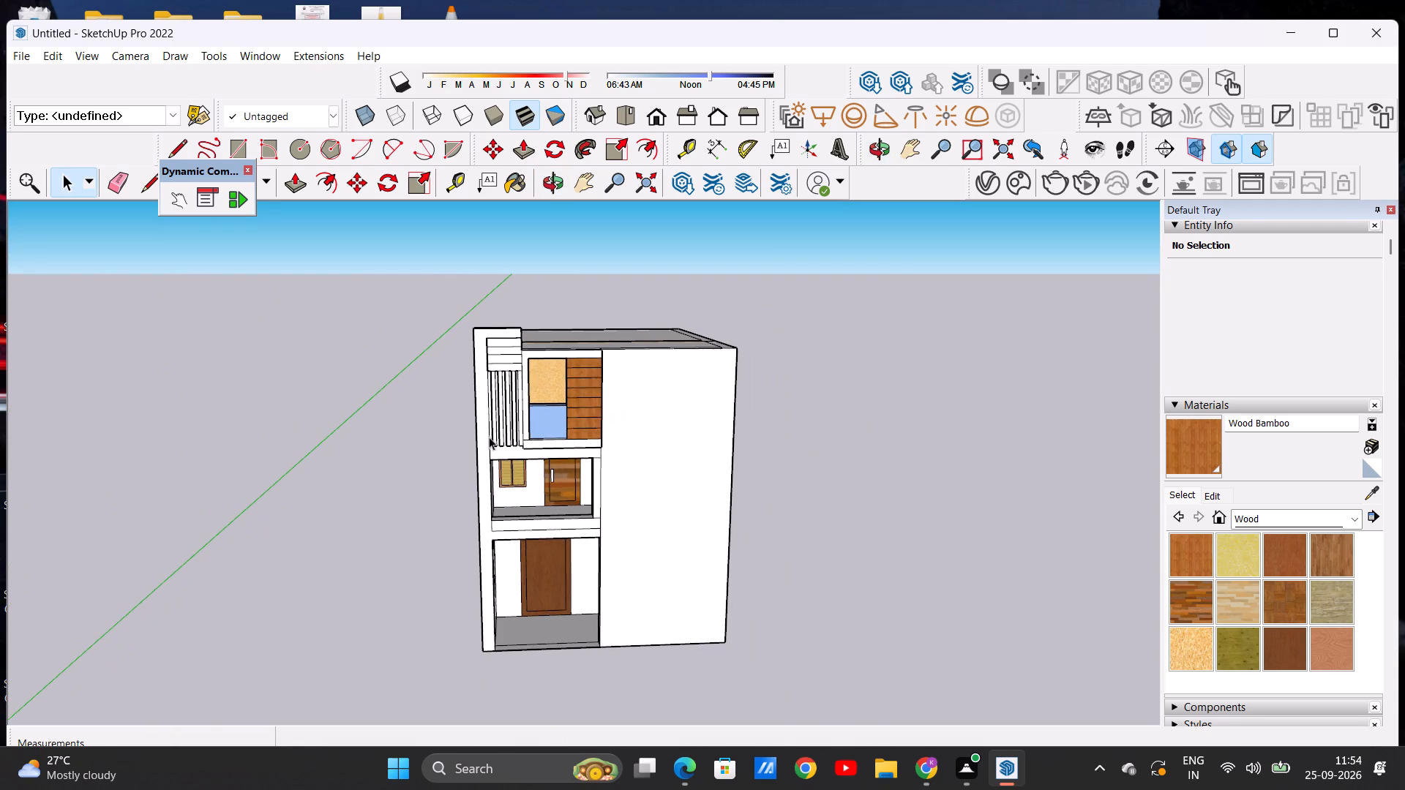
{"action": "scroll", "coordinate": [489, 437], "scroll_direction": "down", "scroll_amount": 1}
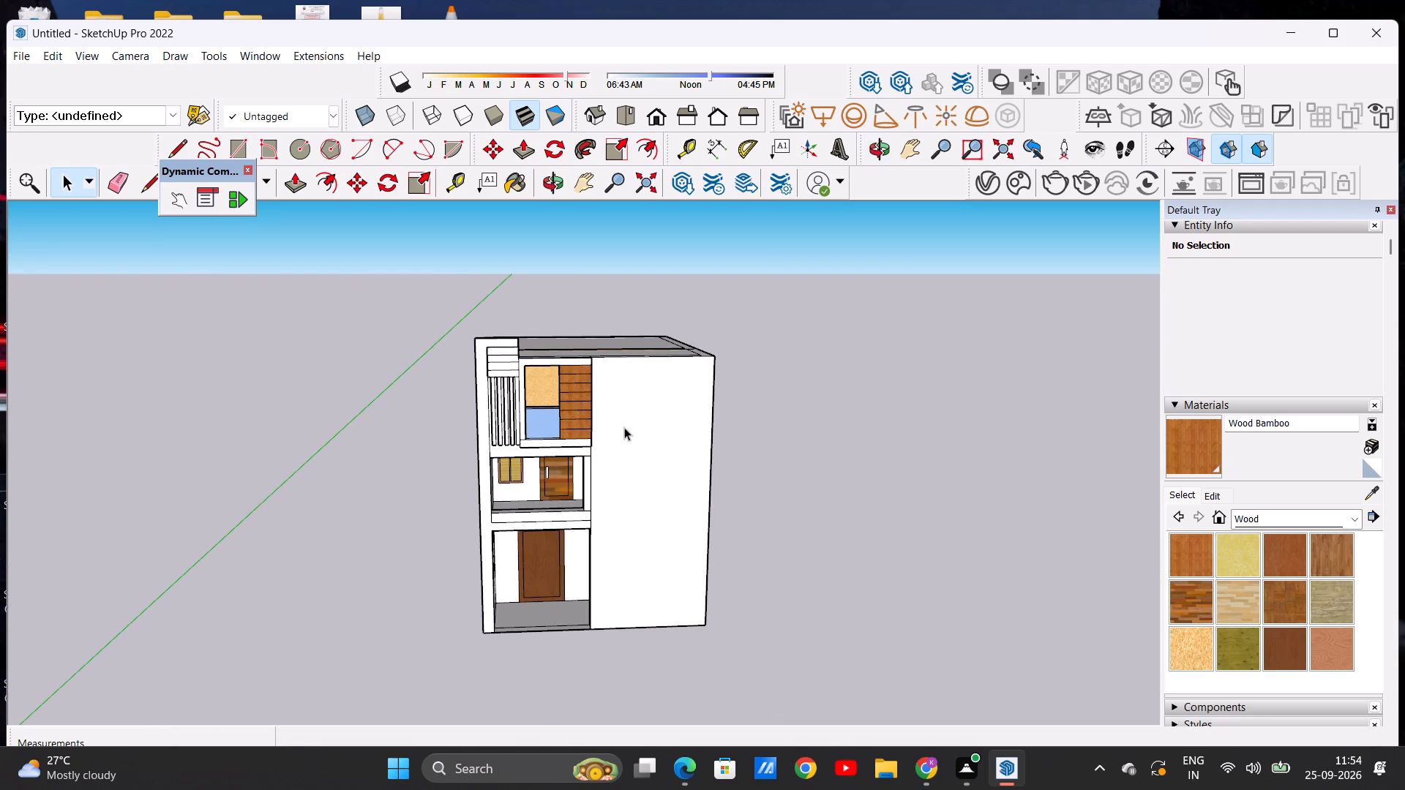
{"action": "middle_click_drag", "start_coordinate": [621, 425], "coordinate": [499, 466]}
{"action": "scroll", "coordinate": [607, 358], "scroll_direction": "up", "scroll_amount": 8}
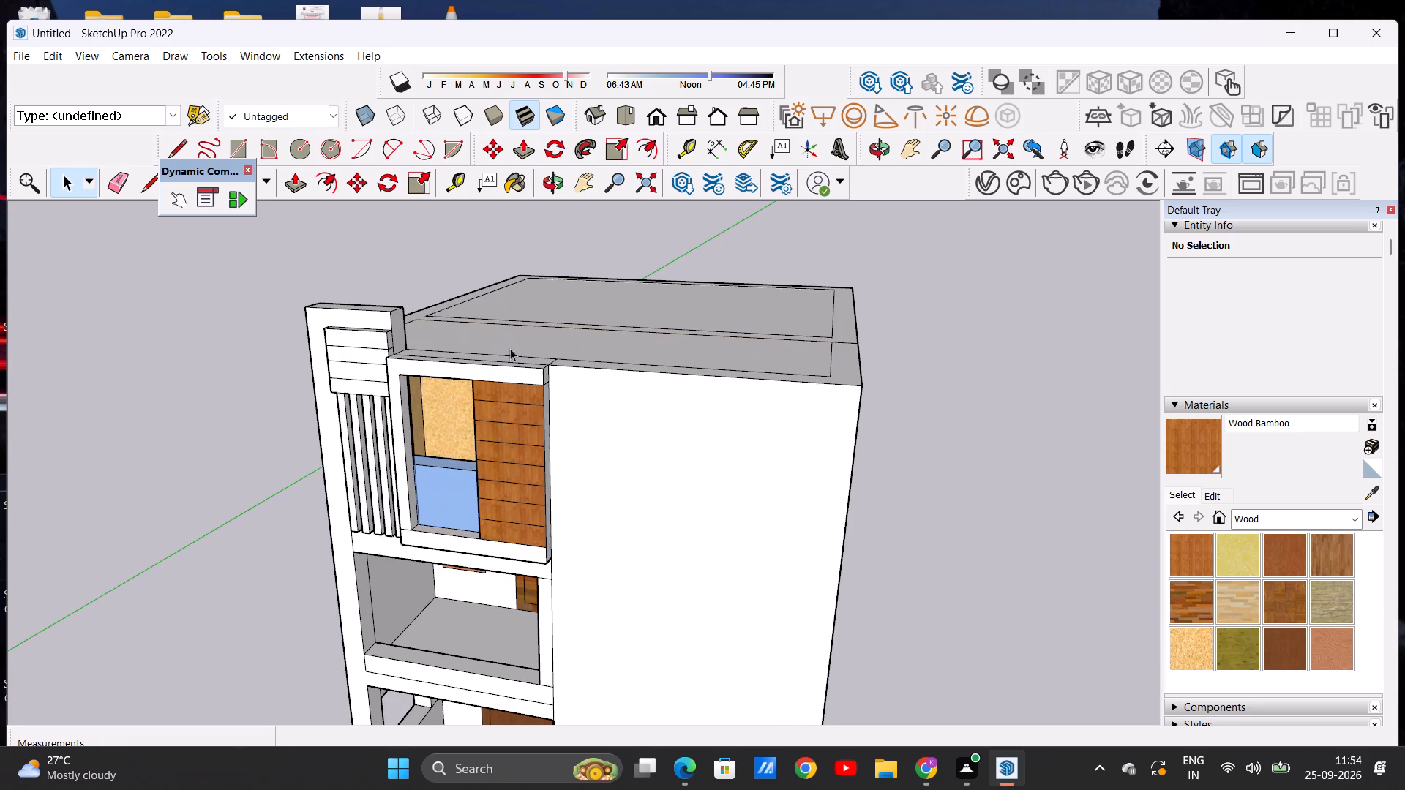
Push/Pull the end face of the top-floor frame's upper beam about 6' 5" along the blank facade wall to its far corner.
{"action": "left_click", "coordinate": [292, 178]}
{"action": "scroll", "coordinate": [657, 438], "scroll_direction": "up", "scroll_amount": 6}
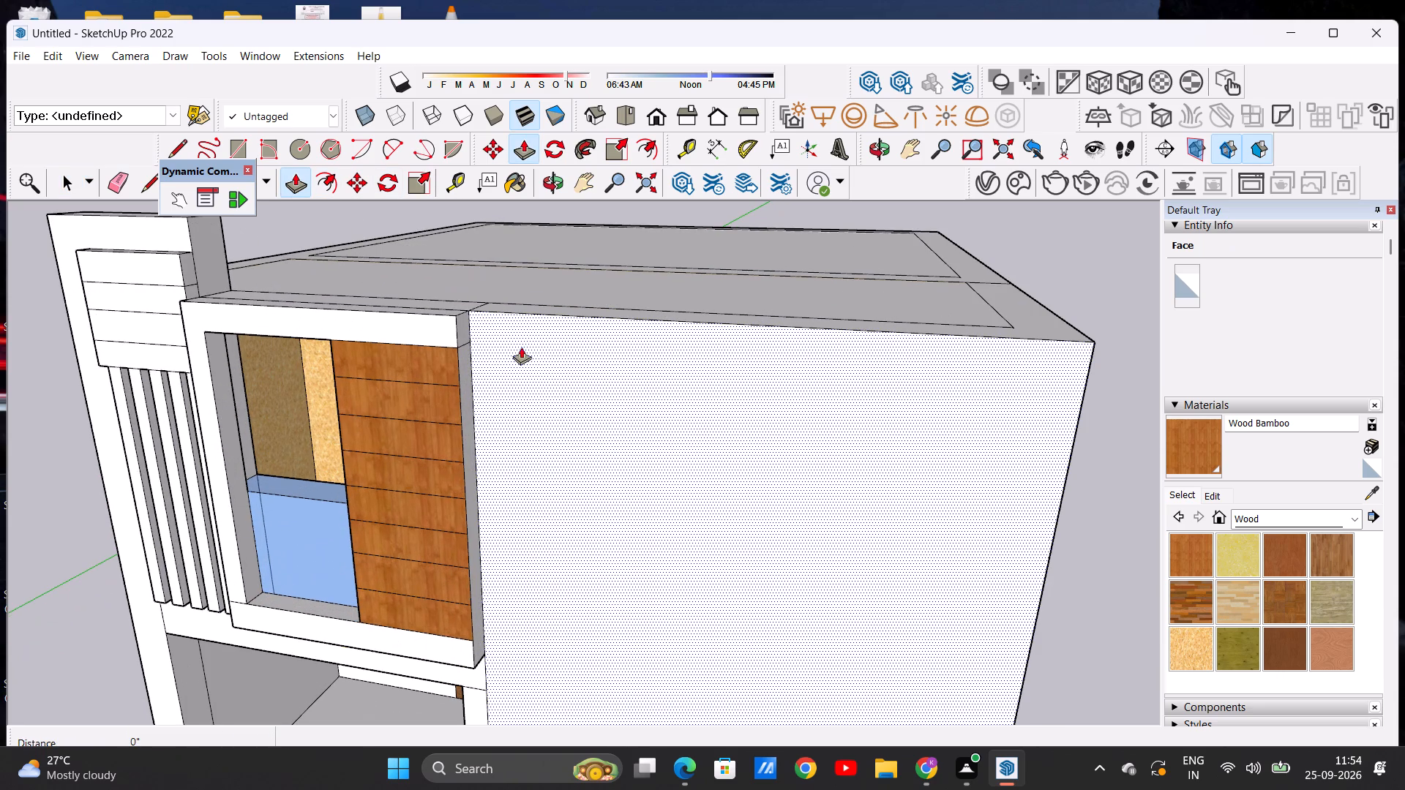
{"action": "left_click", "coordinate": [462, 321]}
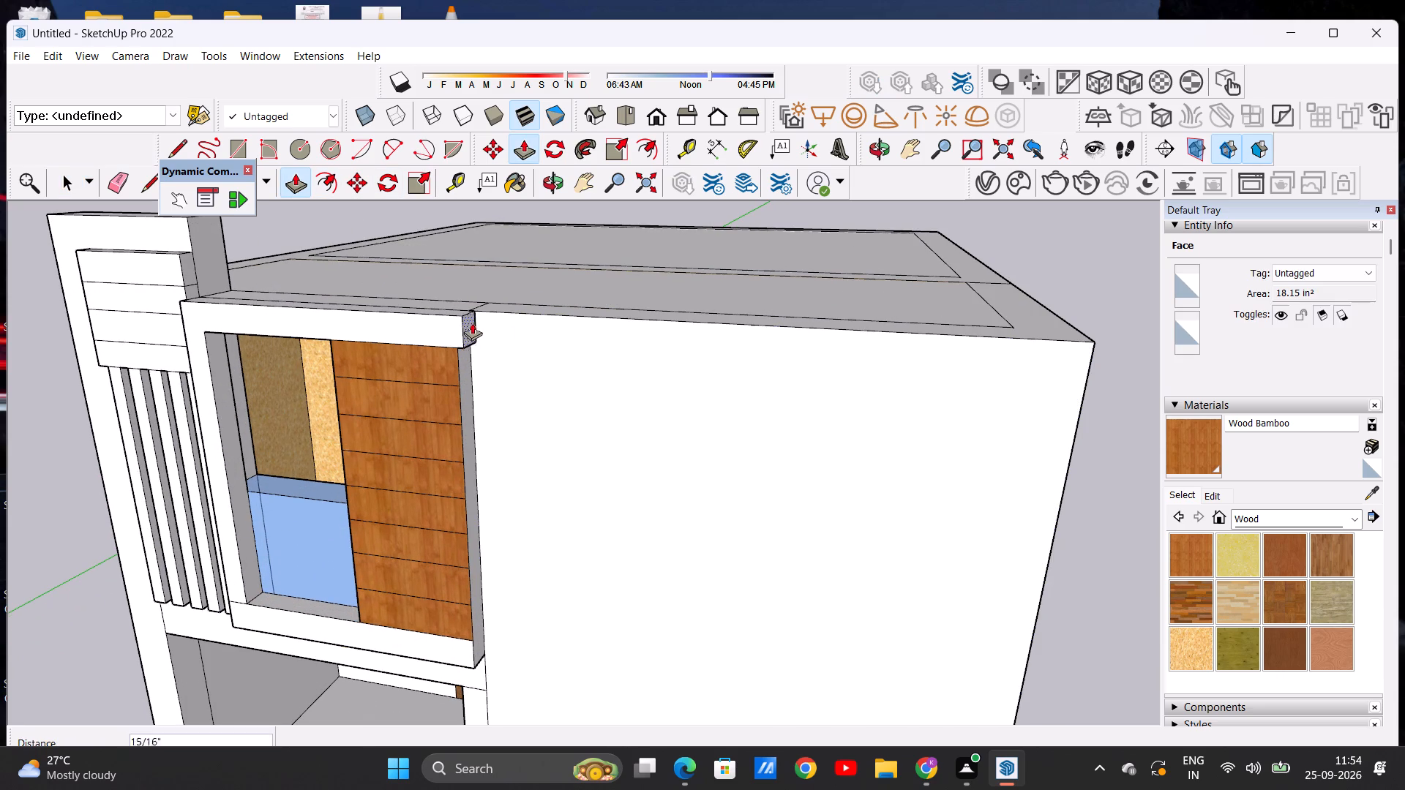
{"action": "scroll", "coordinate": [818, 358], "scroll_direction": "down", "scroll_amount": 7}
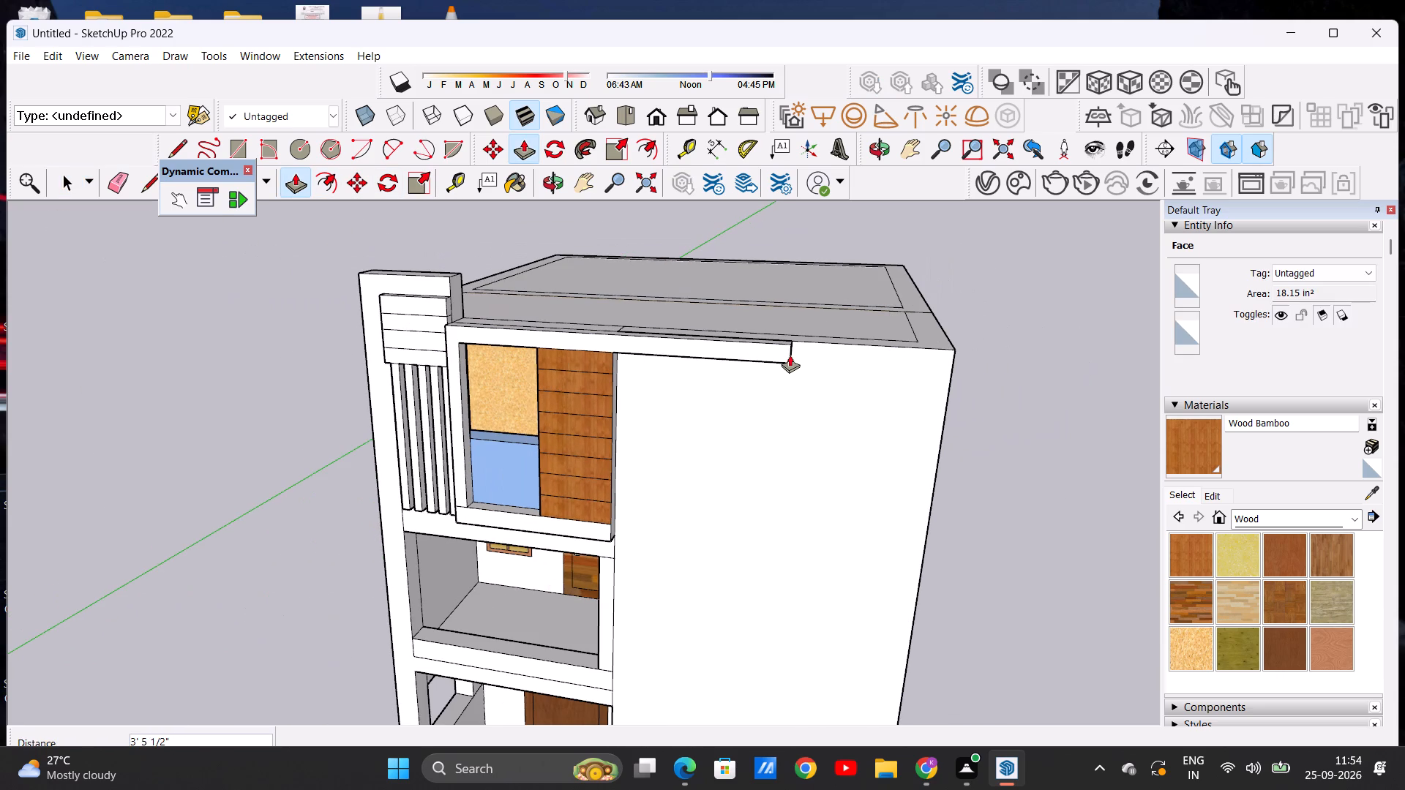
{"action": "middle_click_drag", "start_coordinate": [855, 363], "coordinate": [675, 373]}
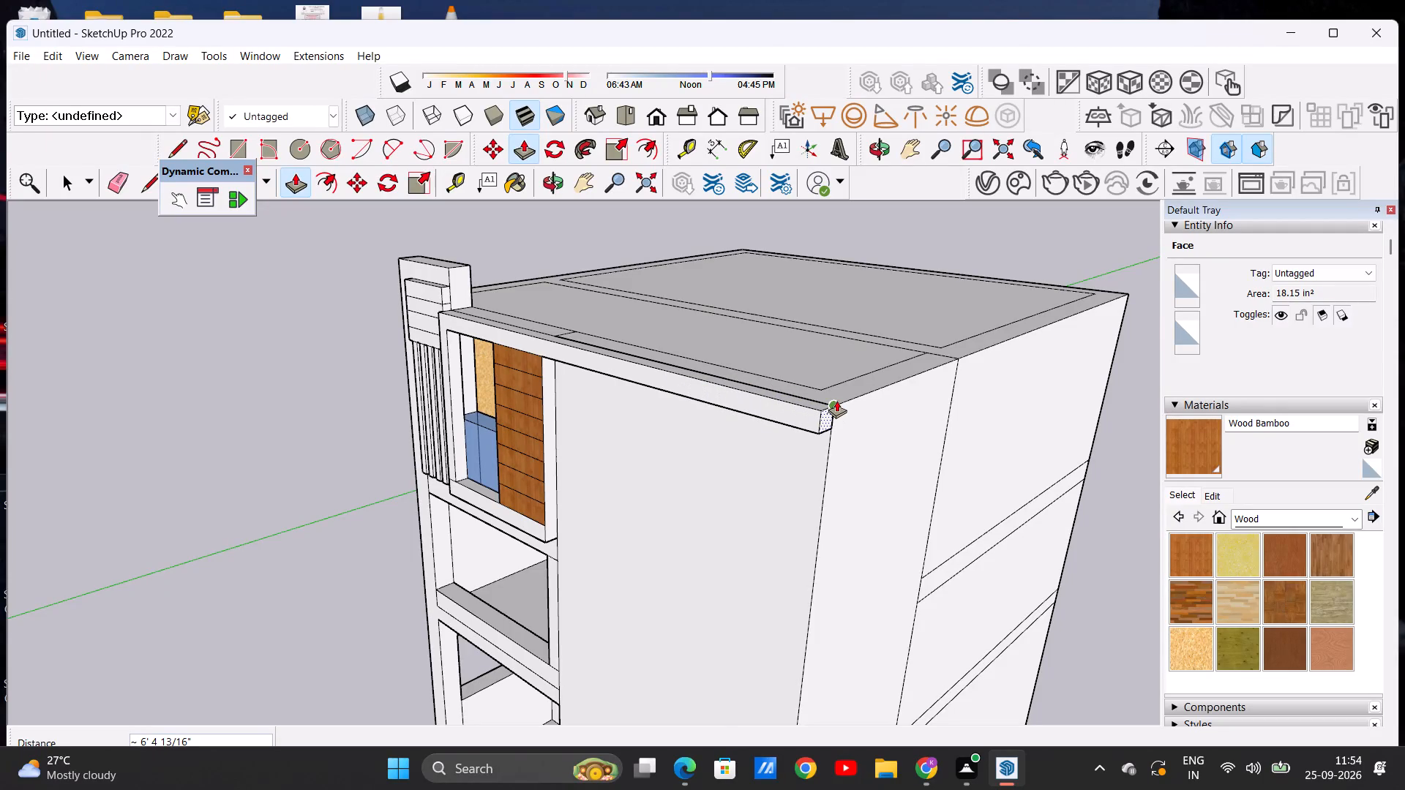
{"action": "left_click", "coordinate": [836, 400]}
{"action": "key", "text": "space"}
Draw a vertical line about 14' 6" tall on the blank facade near its outer corner, from the base to the extended beam.
{"action": "scroll", "coordinate": [848, 340], "scroll_direction": "down", "scroll_amount": 6}
{"action": "middle_click_drag", "start_coordinate": [768, 476], "coordinate": [857, 446]}
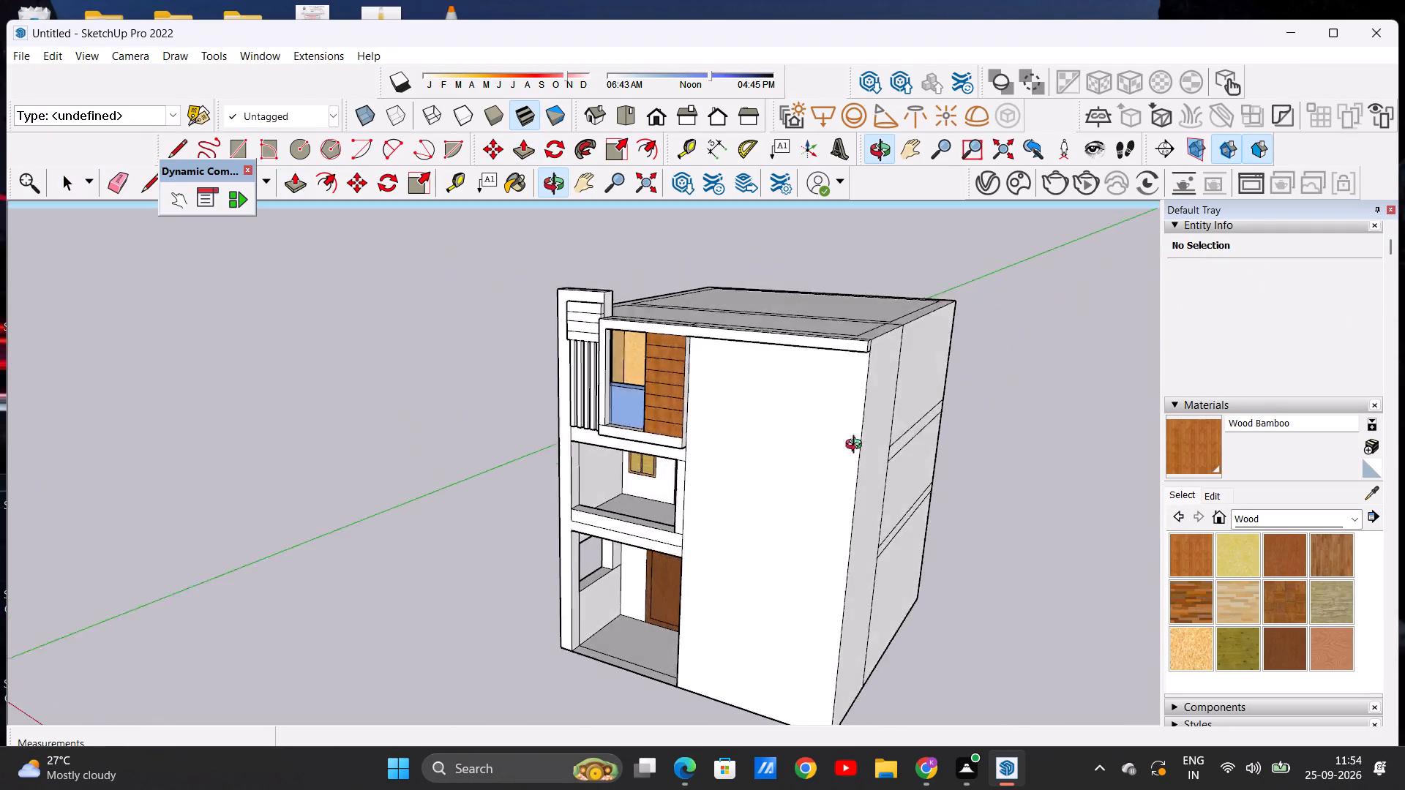
{"action": "middle_click_drag", "start_coordinate": [857, 446], "coordinate": [978, 437]}
{"action": "scroll", "coordinate": [840, 470], "scroll_direction": "down", "scroll_amount": 1}
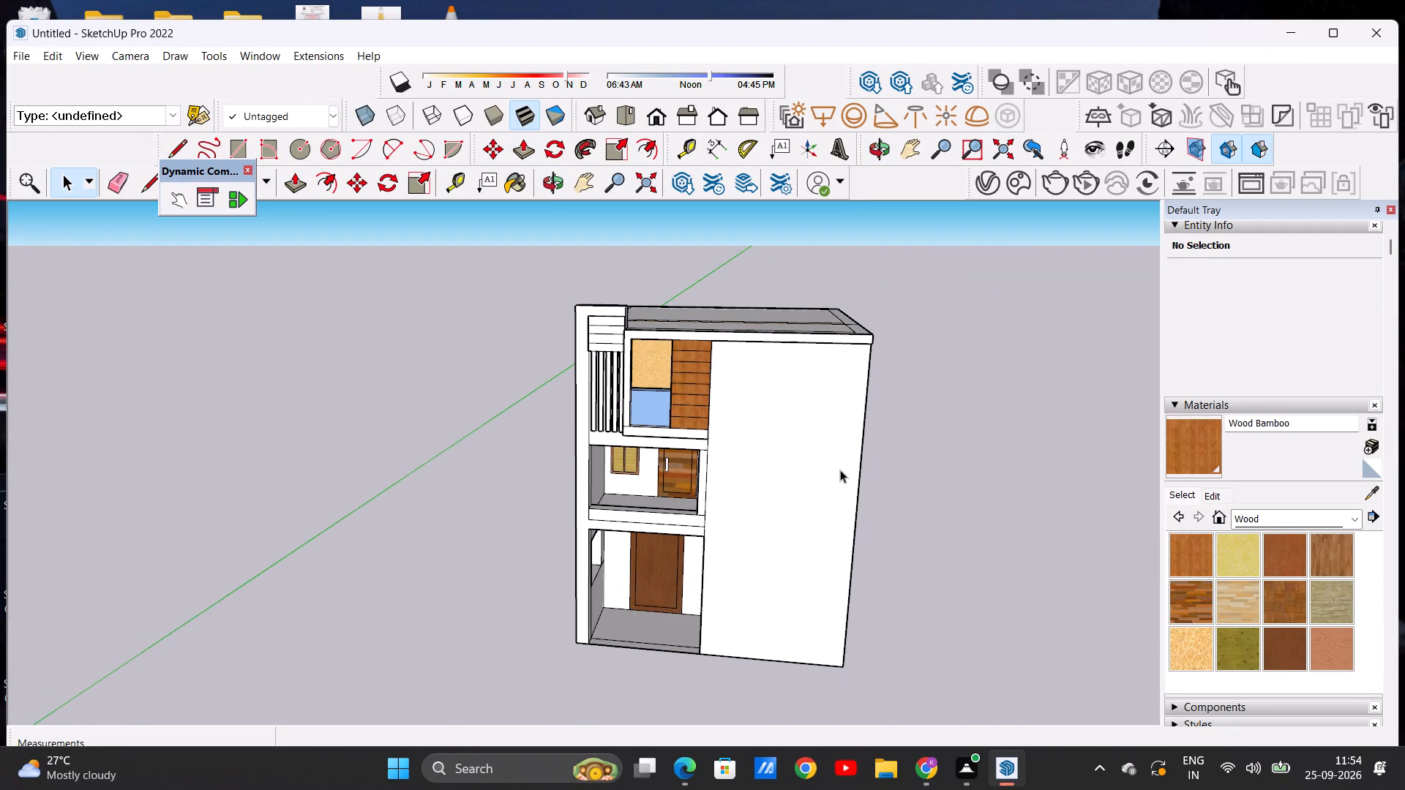
{"action": "scroll", "coordinate": [839, 471], "scroll_direction": "down", "scroll_amount": 1}
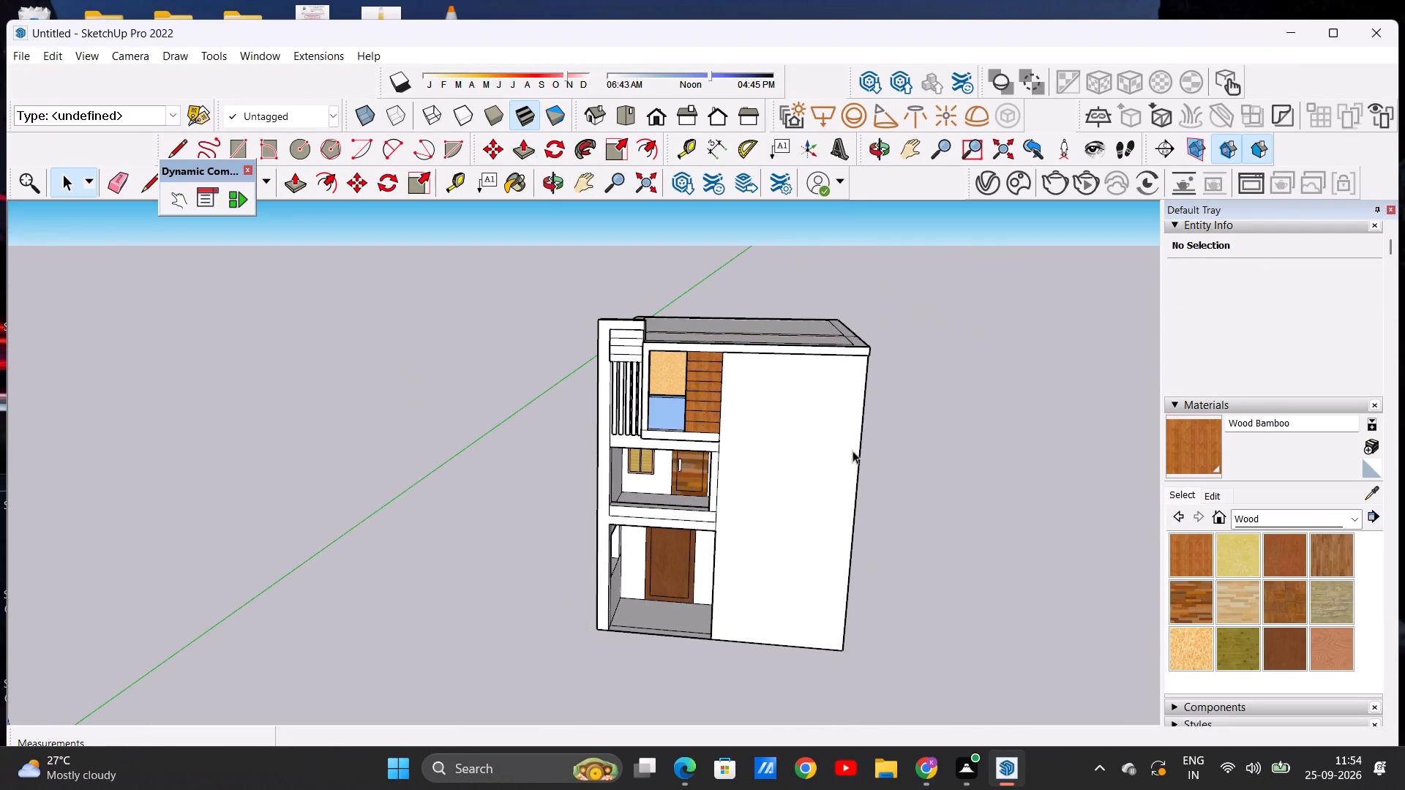
{"action": "scroll", "coordinate": [882, 442], "scroll_direction": "up", "scroll_amount": 1}
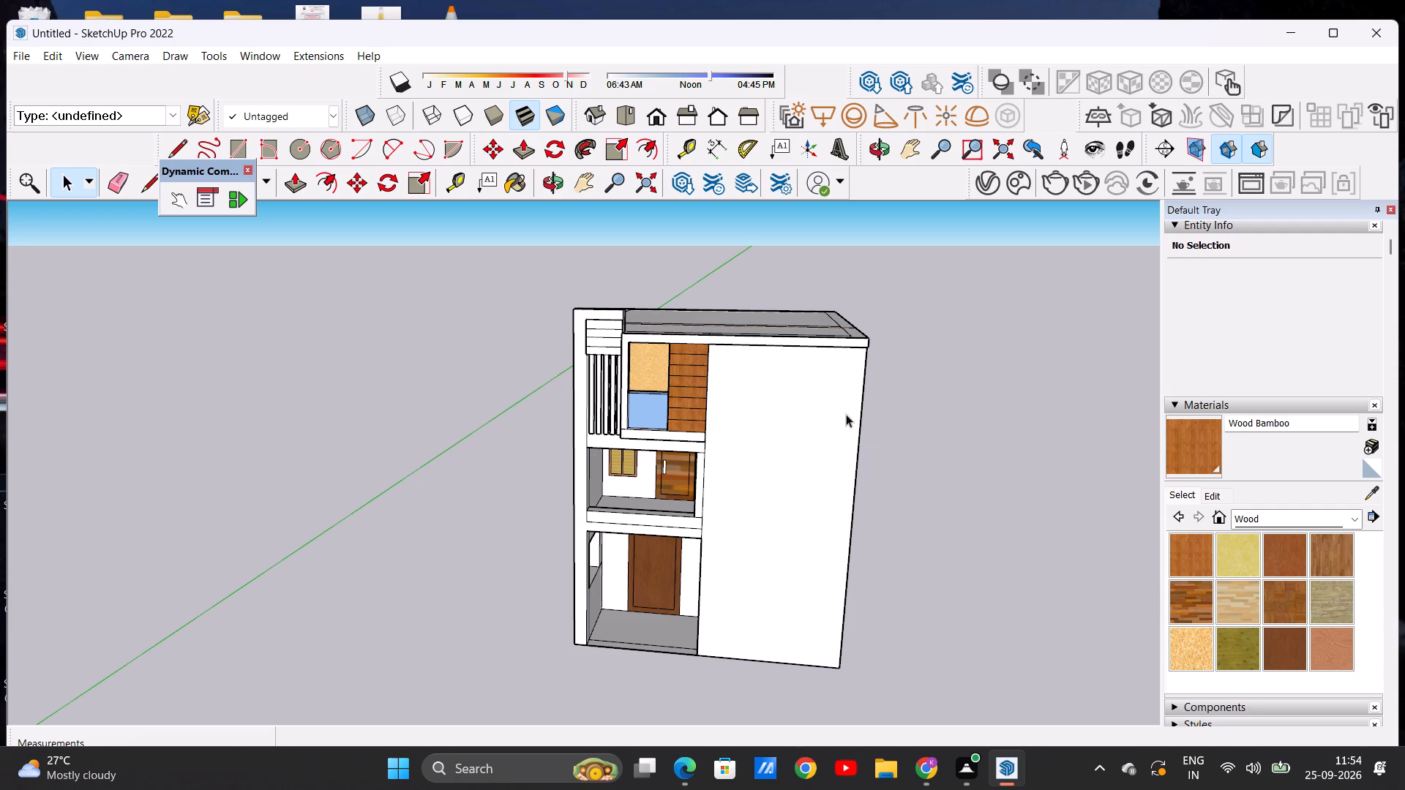
{"action": "left_click", "coordinate": [173, 143]}
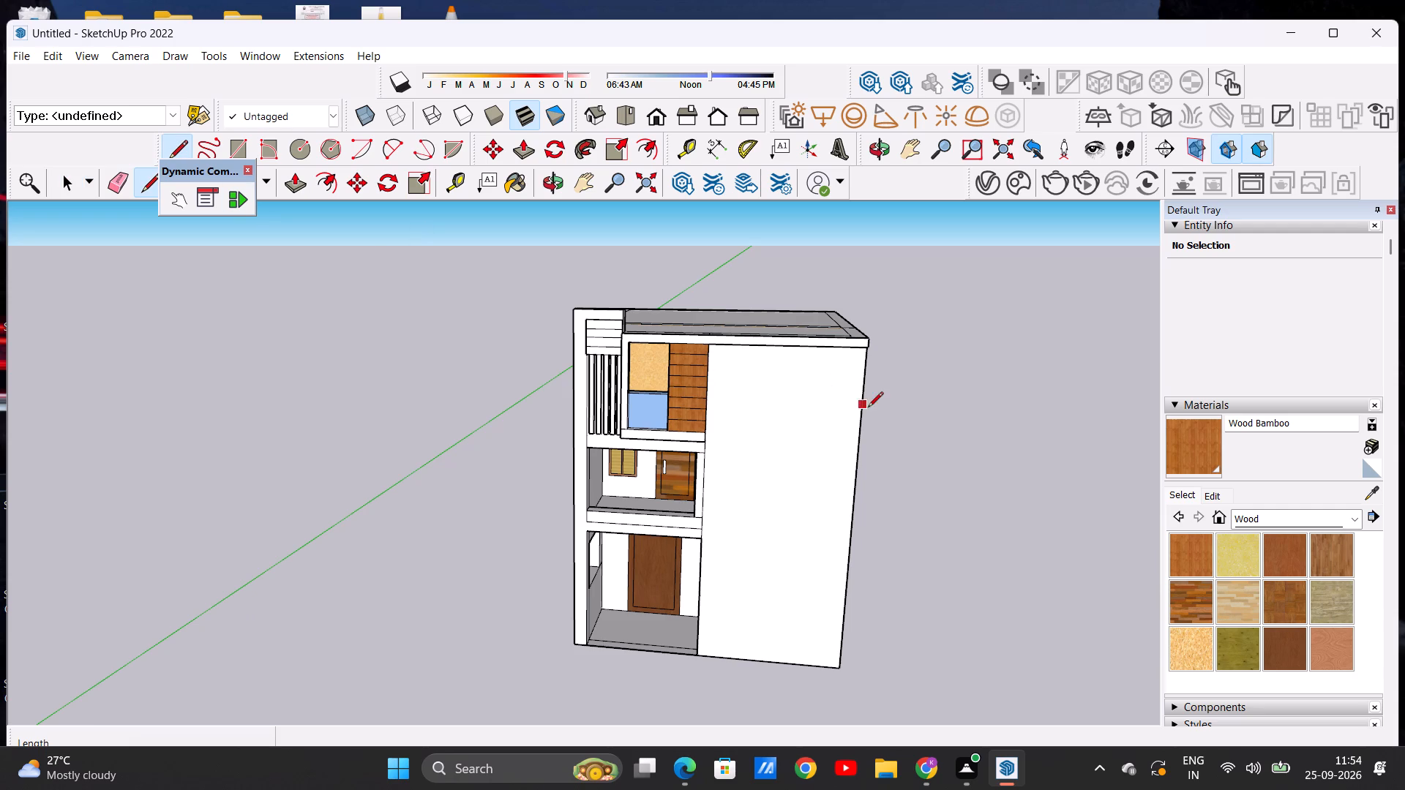
{"action": "scroll", "coordinate": [777, 429], "scroll_direction": "down", "scroll_amount": 3}
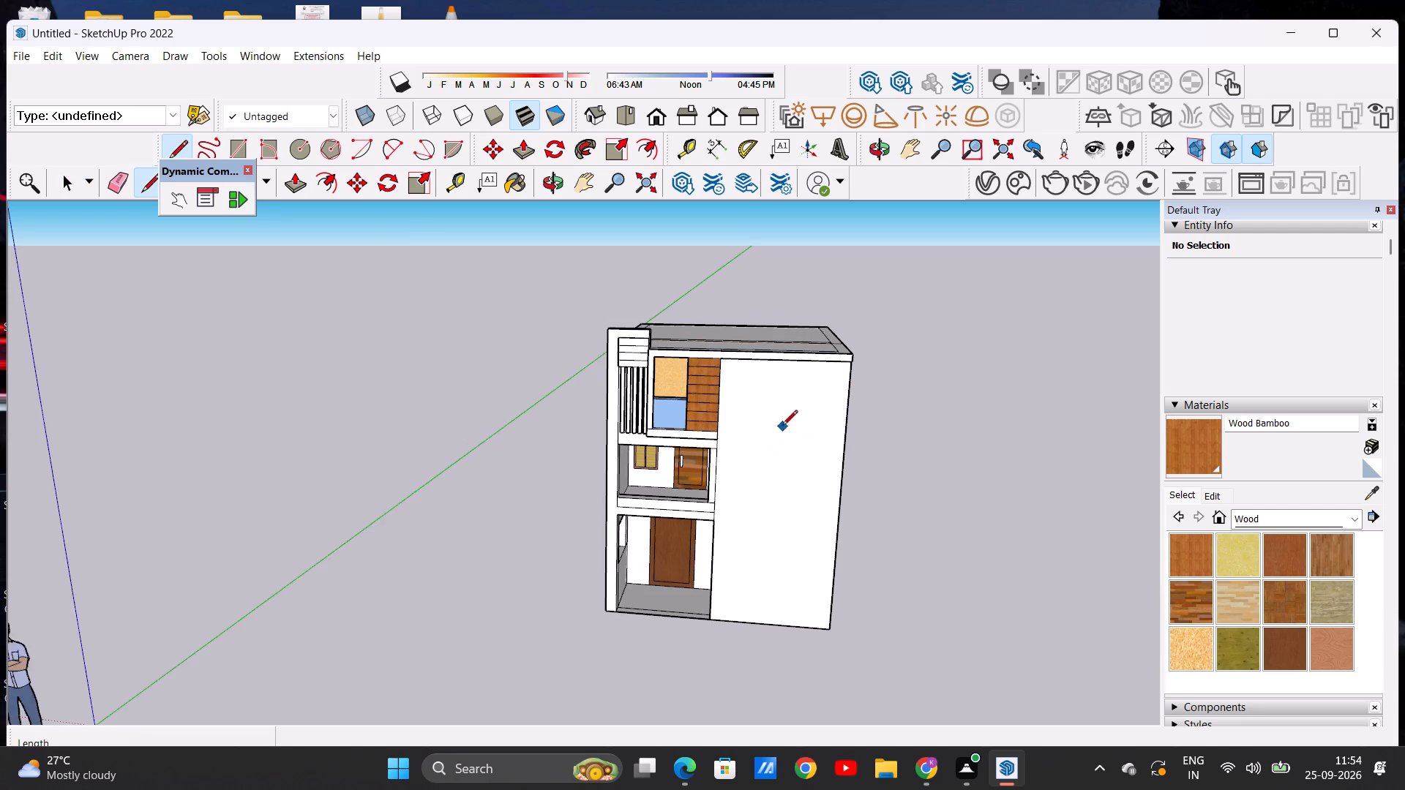
{"action": "scroll", "coordinate": [825, 603], "scroll_direction": "up", "scroll_amount": 6}
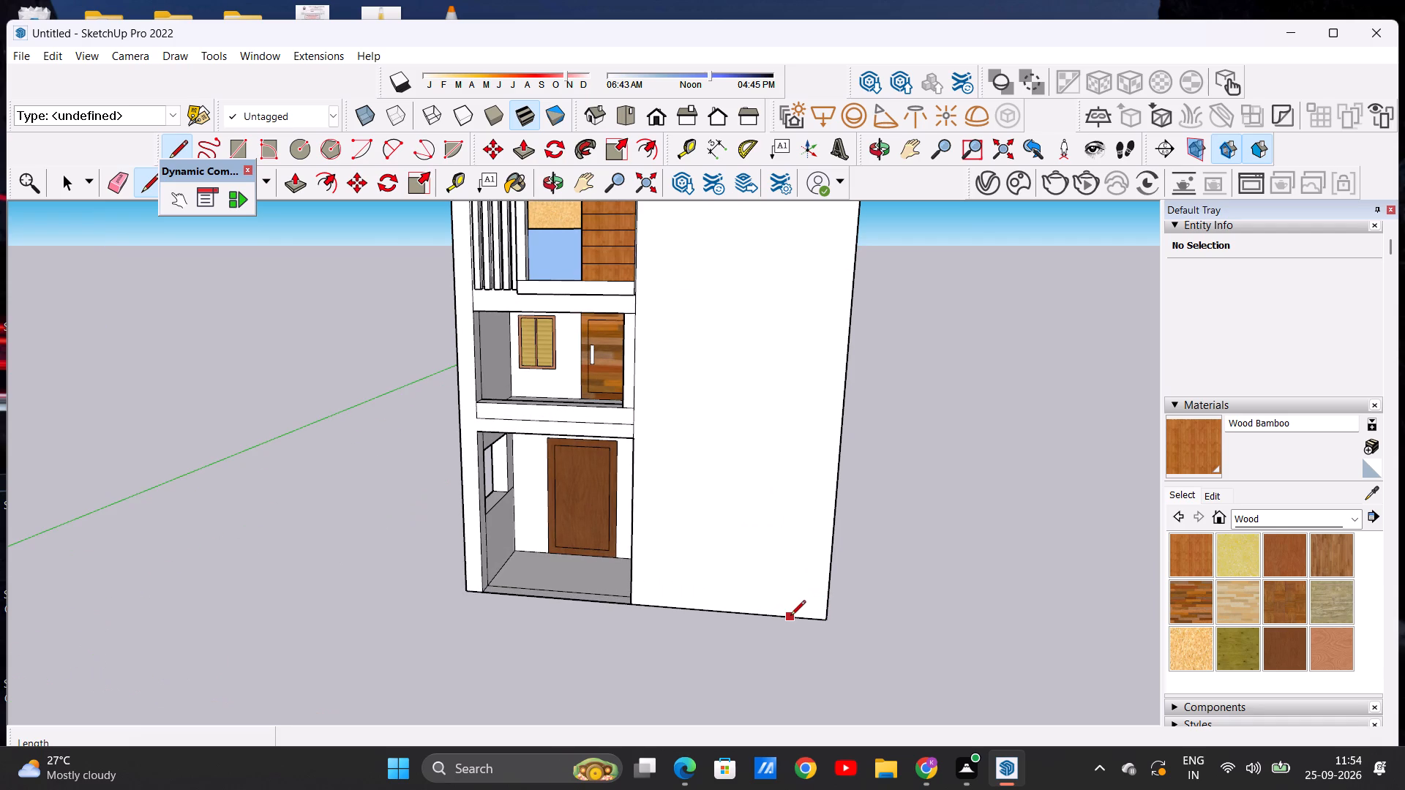
{"action": "left_click", "coordinate": [785, 617]}
{"action": "scroll", "coordinate": [788, 480], "scroll_direction": "down", "scroll_amount": 5}
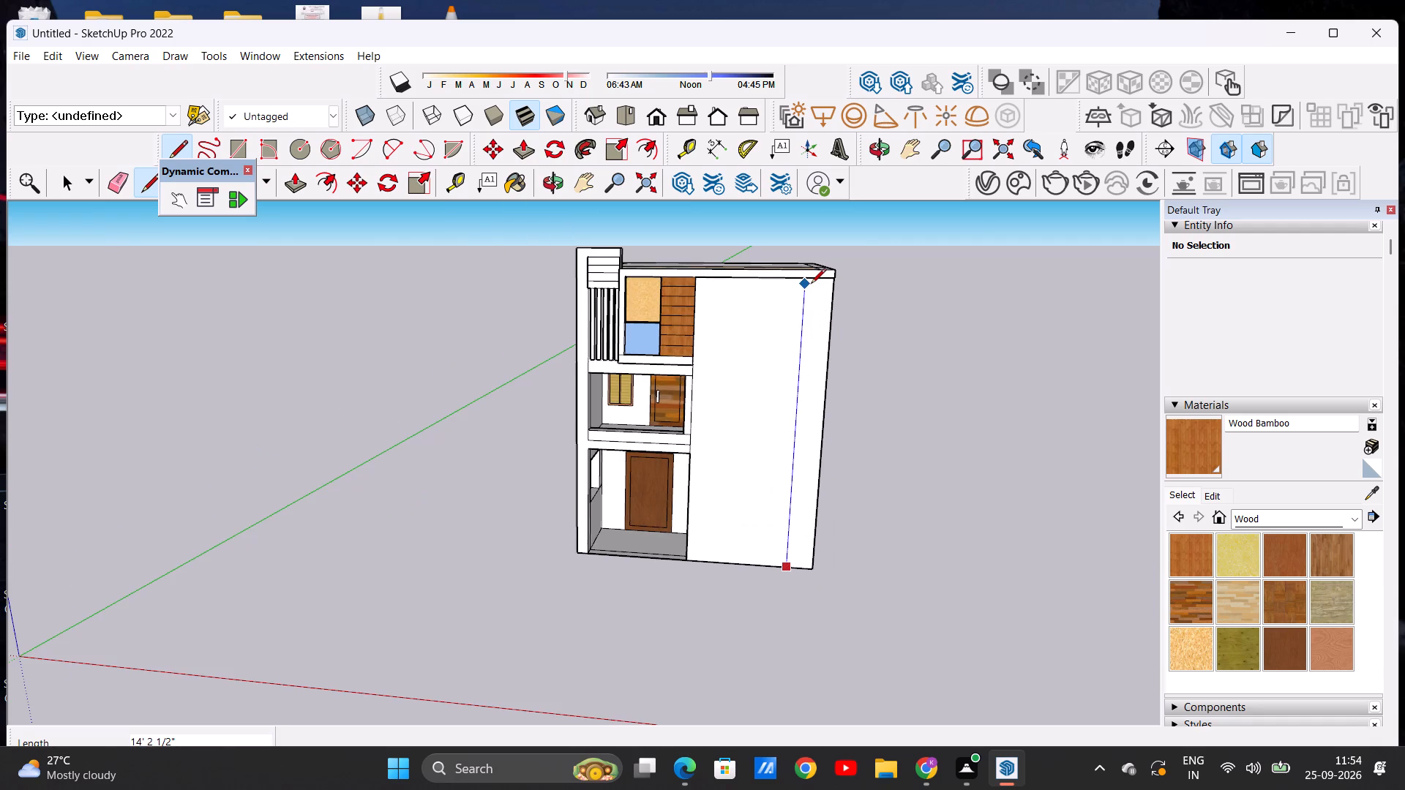
{"action": "scroll", "coordinate": [803, 304], "scroll_direction": "up", "scroll_amount": 10}
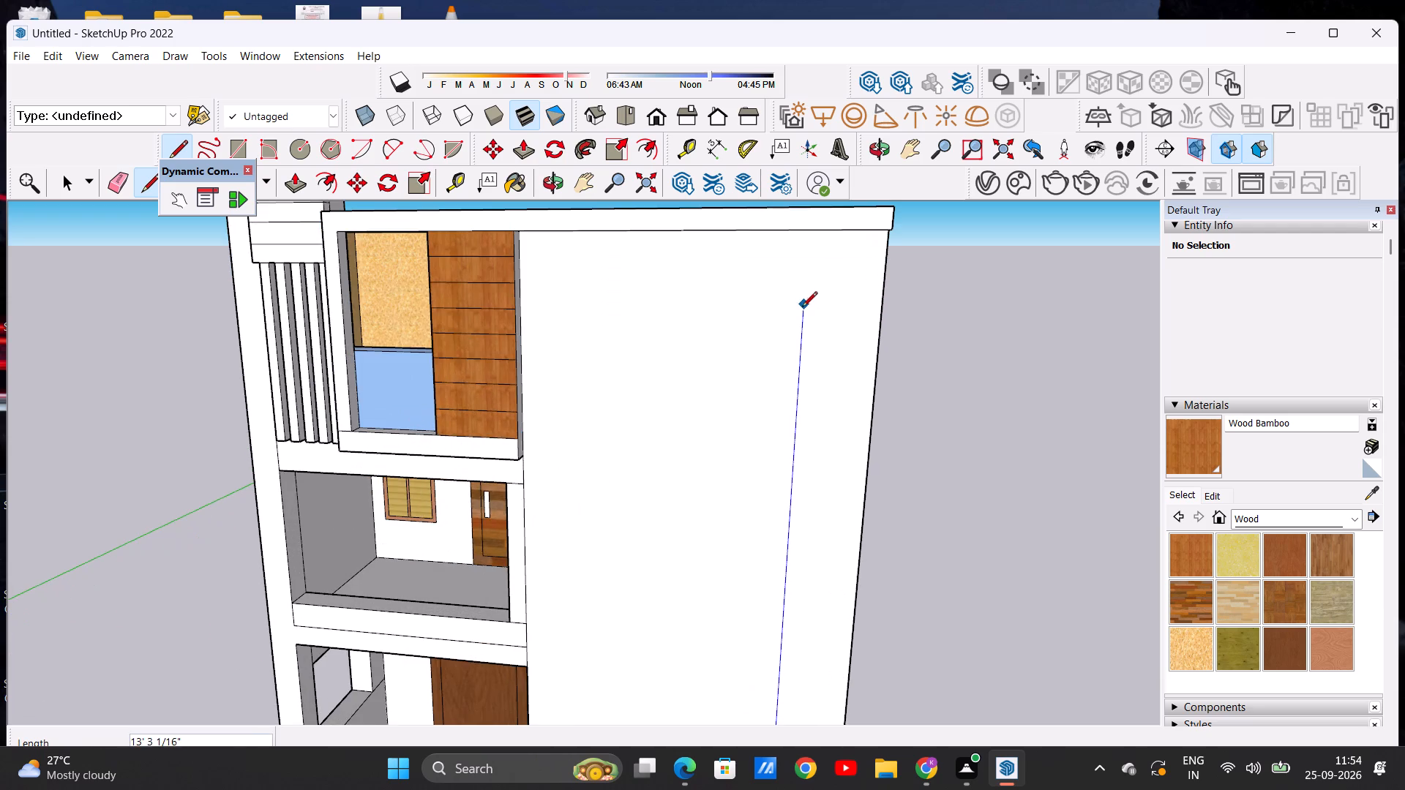
{"action": "middle_click_drag", "start_coordinate": [796, 309], "coordinate": [795, 275]}
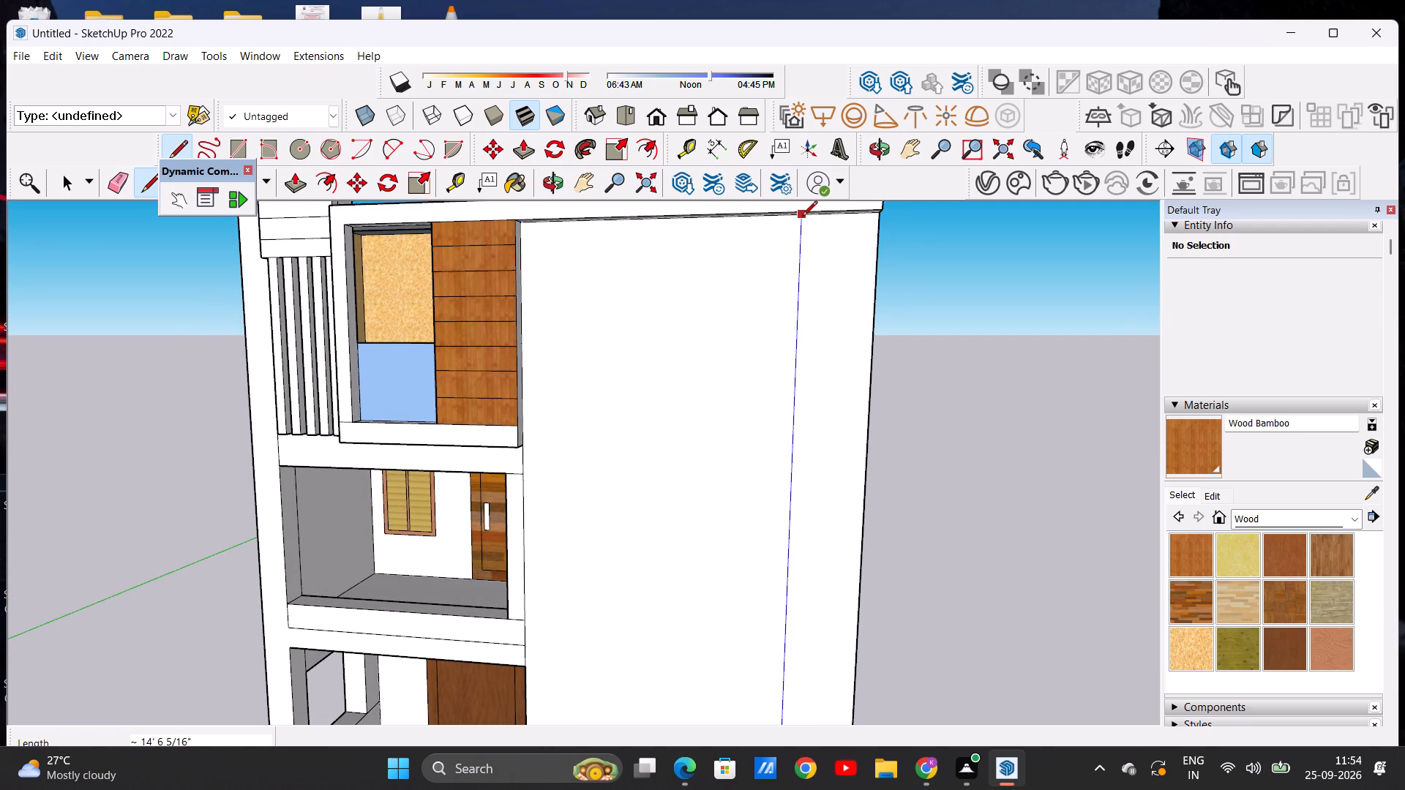
{"action": "left_click", "coordinate": [802, 217]}
{"action": "scroll", "coordinate": [801, 235], "scroll_direction": "up", "scroll_amount": 7}
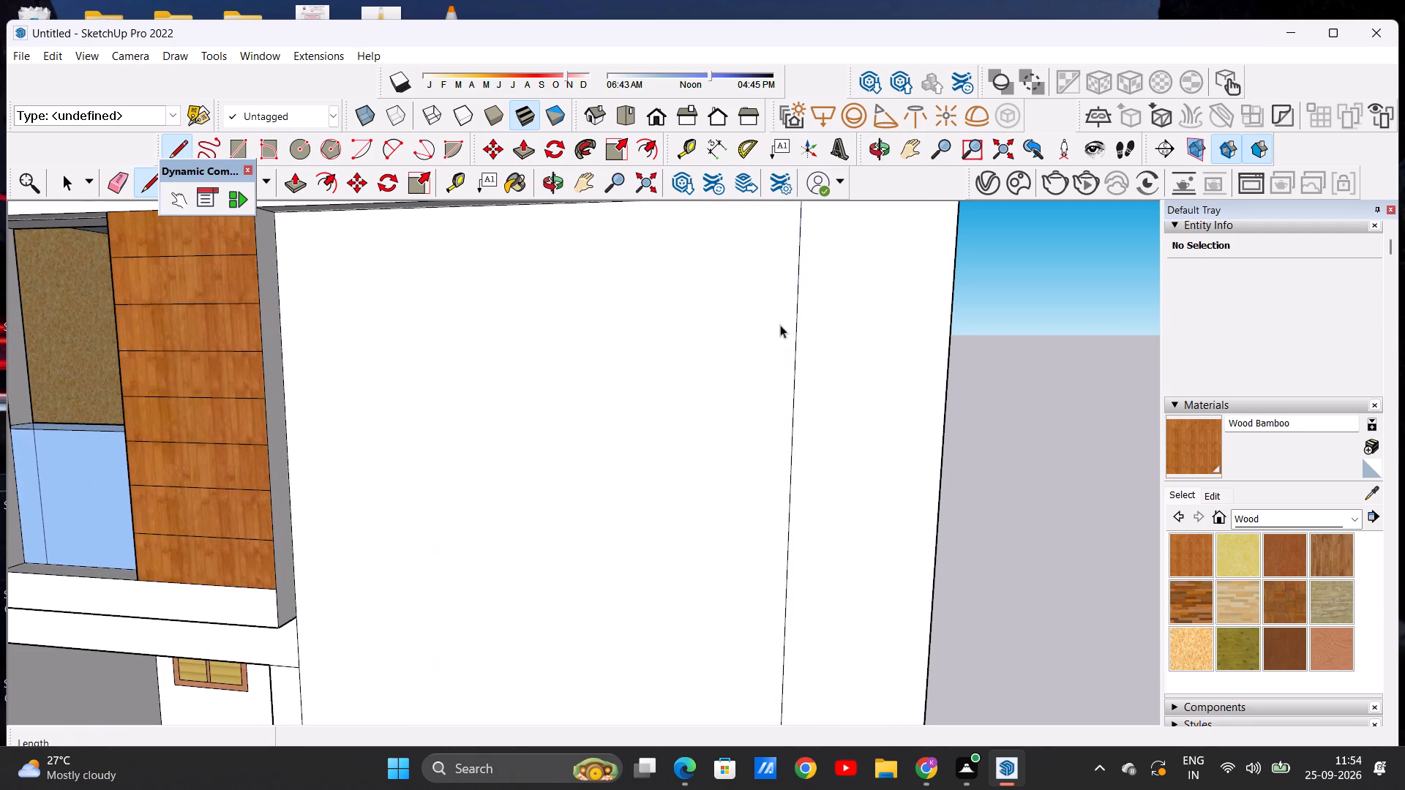
{"action": "key", "text": "space"}
Draw a rectangle about 8' 6" by 4' 5" on the blank facade, with one side on the new vertical line.
{"action": "scroll", "coordinate": [773, 366], "scroll_direction": "down", "scroll_amount": 20}
{"action": "scroll", "coordinate": [853, 423], "scroll_direction": "down", "scroll_amount": 1}
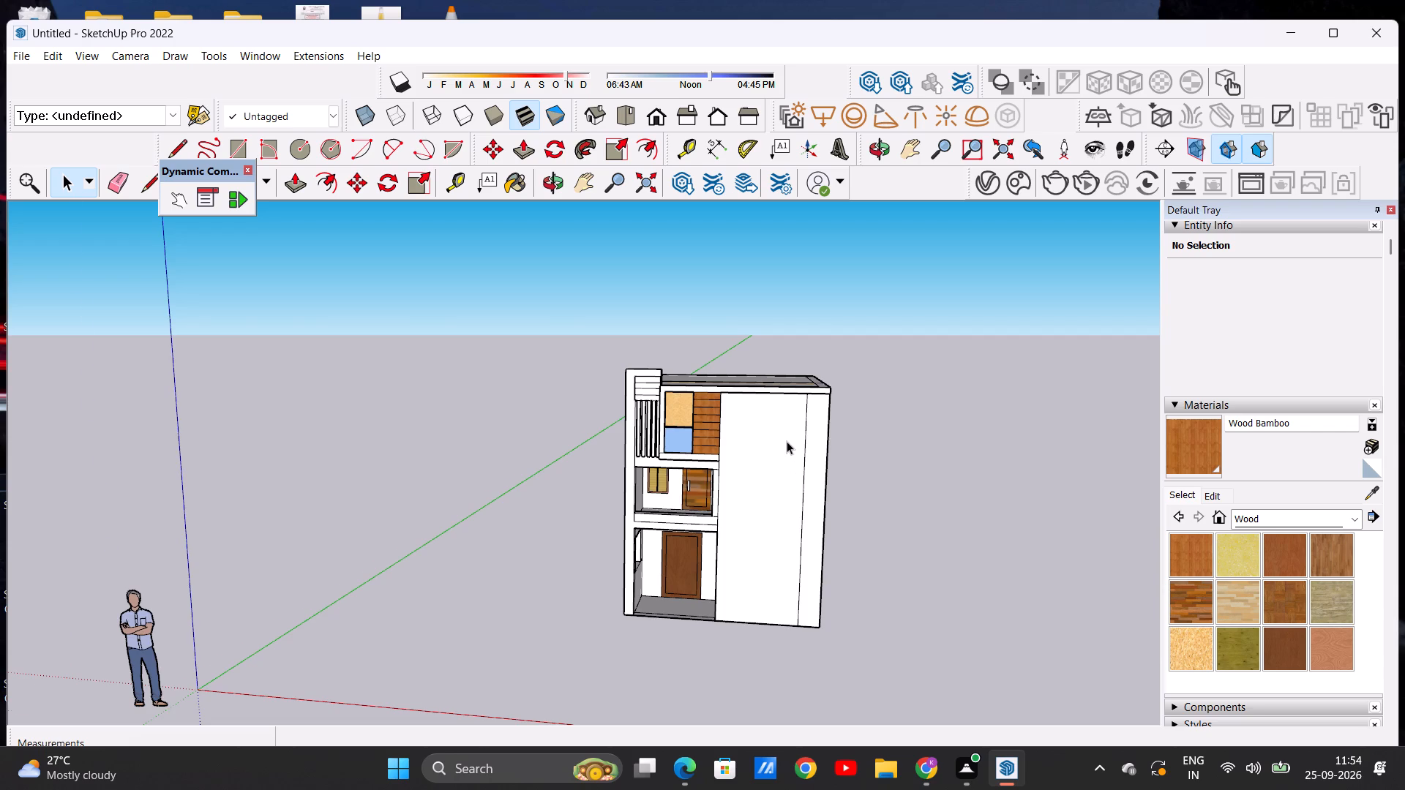
{"action": "scroll", "coordinate": [787, 441], "scroll_direction": "up", "scroll_amount": 4}
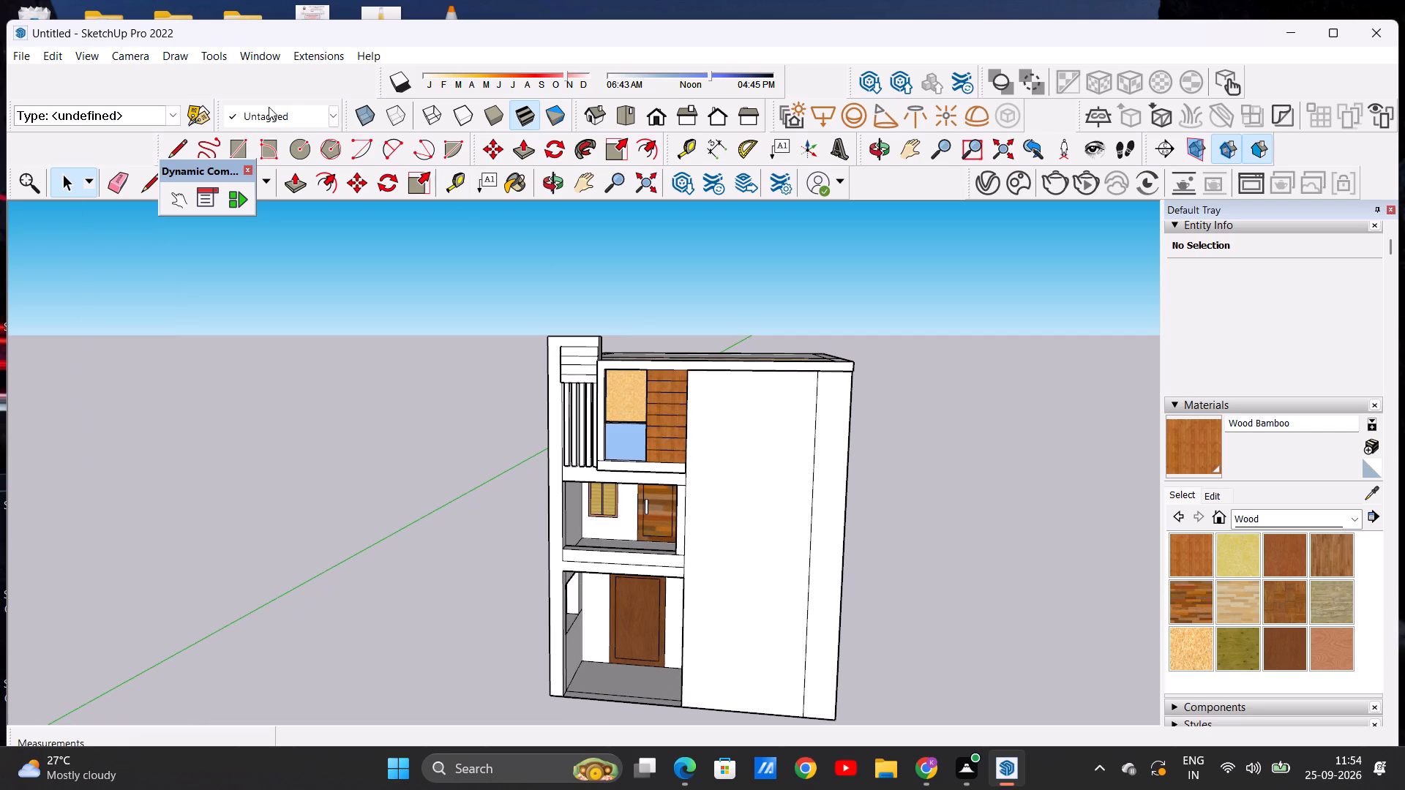
{"action": "left_click", "coordinate": [229, 143]}
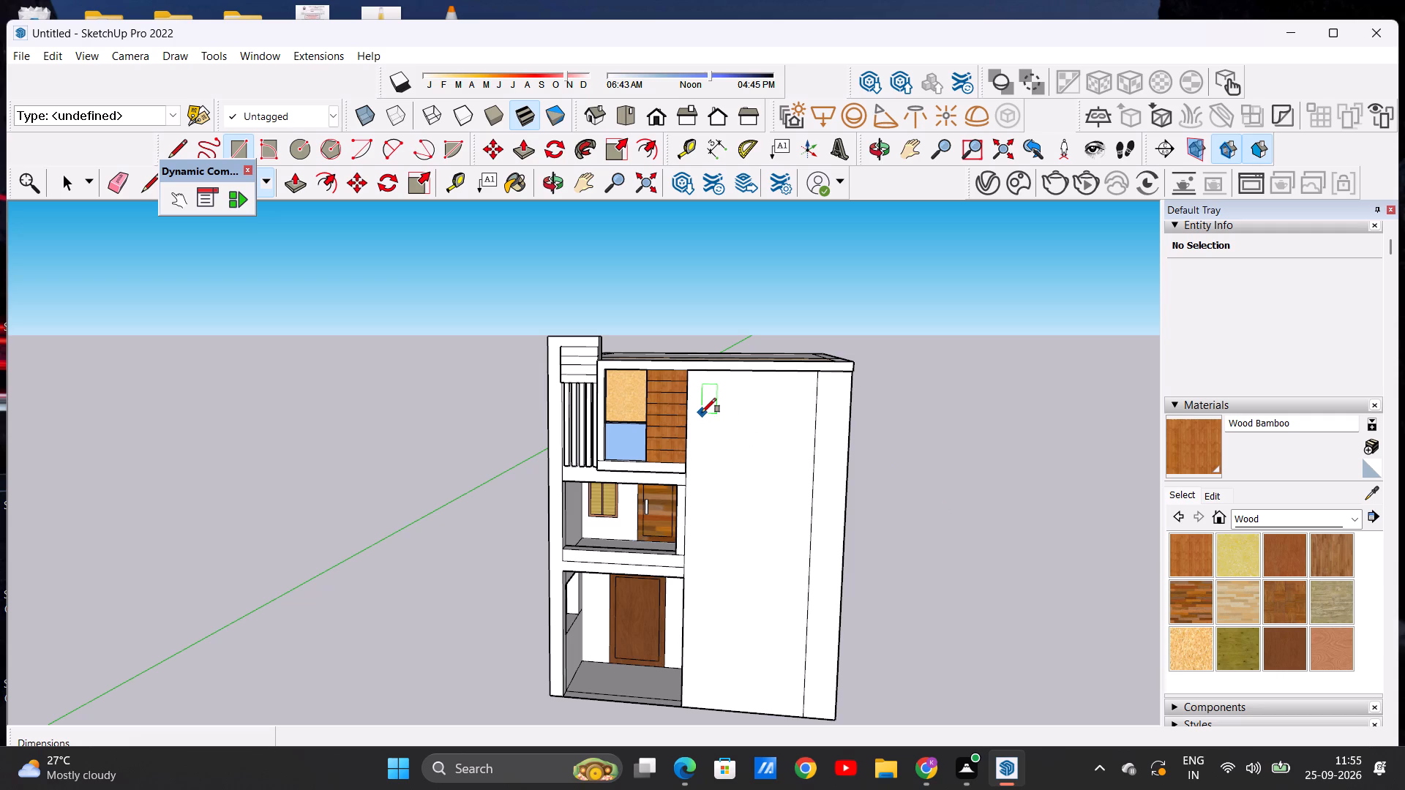
{"action": "left_click", "coordinate": [703, 413]}
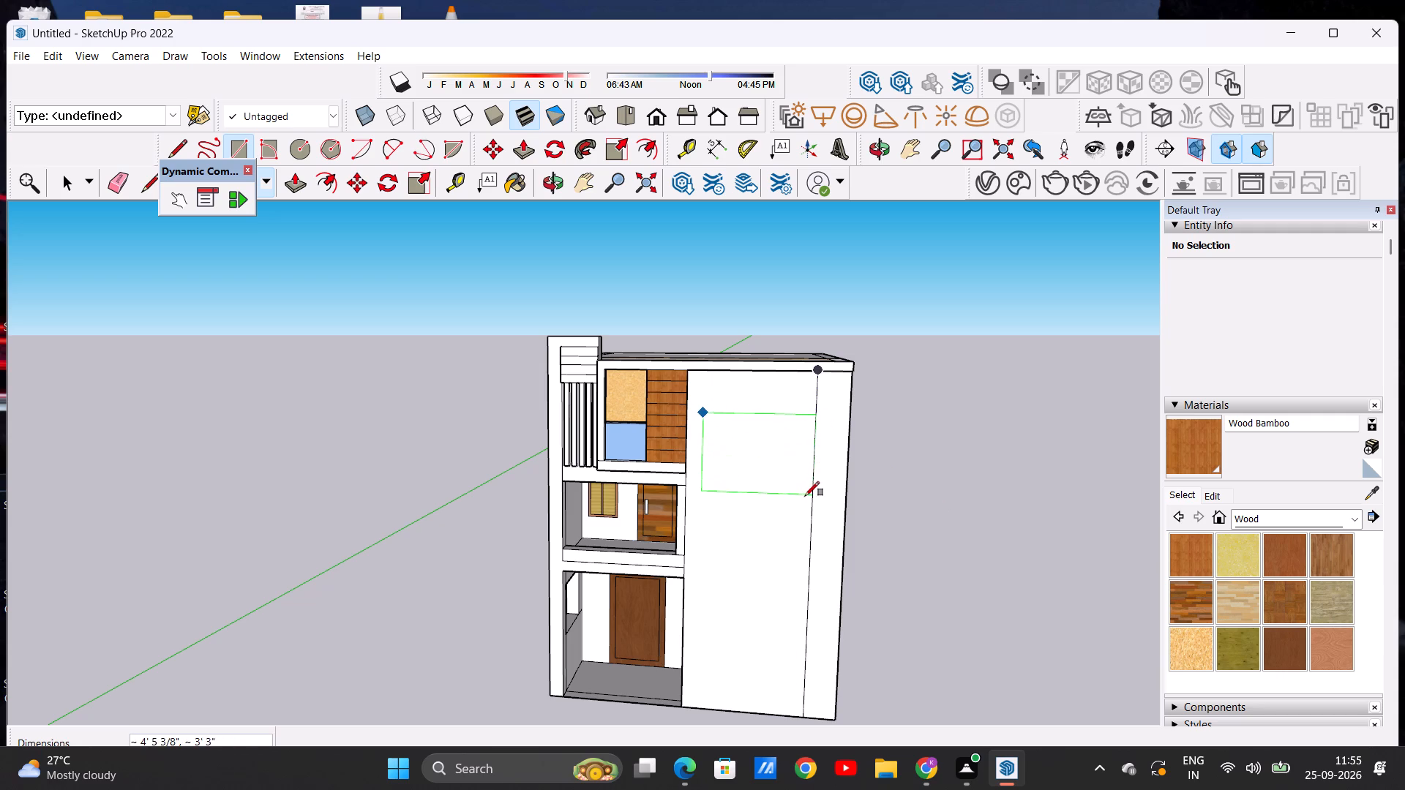
{"action": "left_click", "coordinate": [807, 620]}
{"action": "key", "text": "space"}
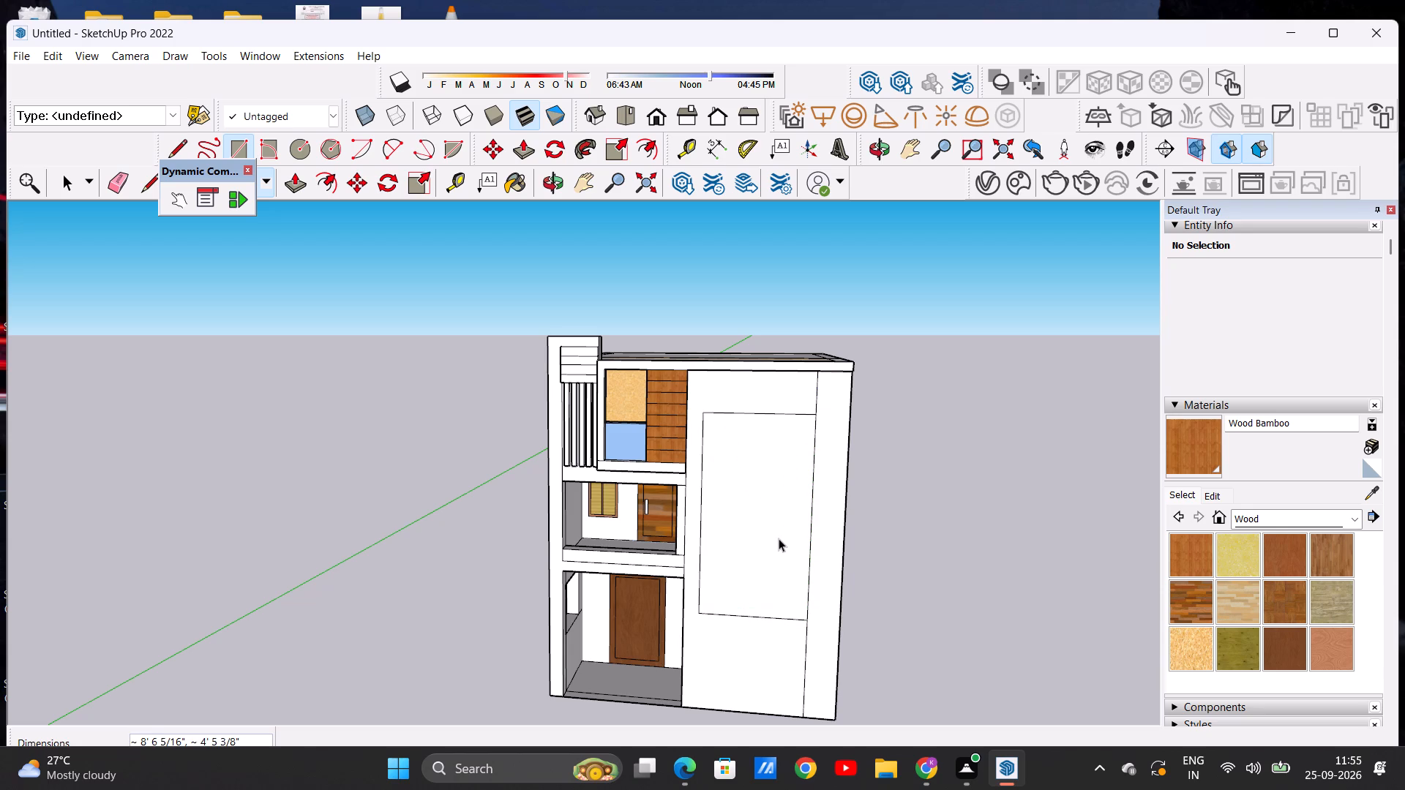
Delete the rectangle's vertical edge on the side nearest the porches.
{"action": "scroll", "coordinate": [758, 511], "scroll_direction": "down", "scroll_amount": 3}
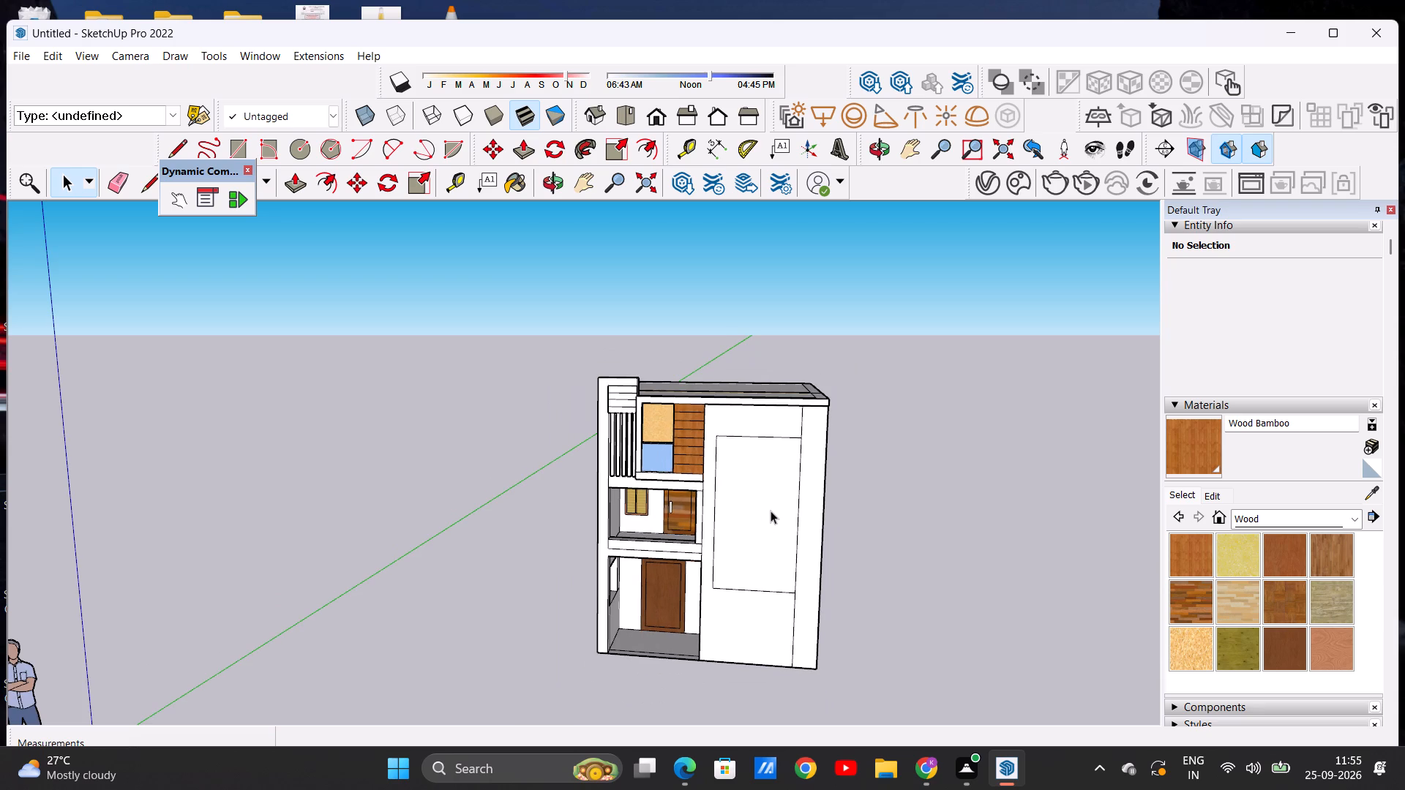
{"action": "scroll", "coordinate": [771, 511], "scroll_direction": "up", "scroll_amount": 3}
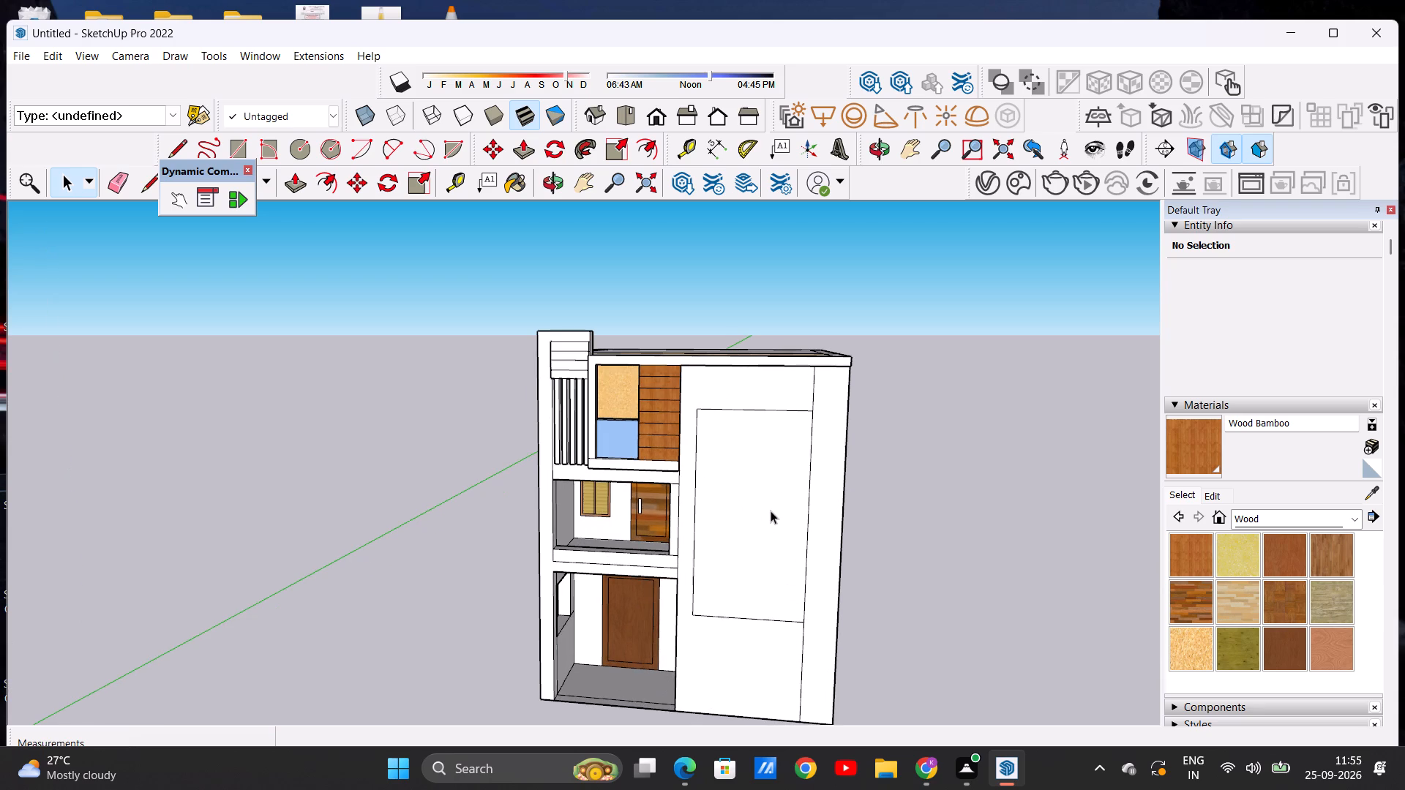
{"action": "scroll", "coordinate": [701, 538], "scroll_direction": "up", "scroll_amount": 3}
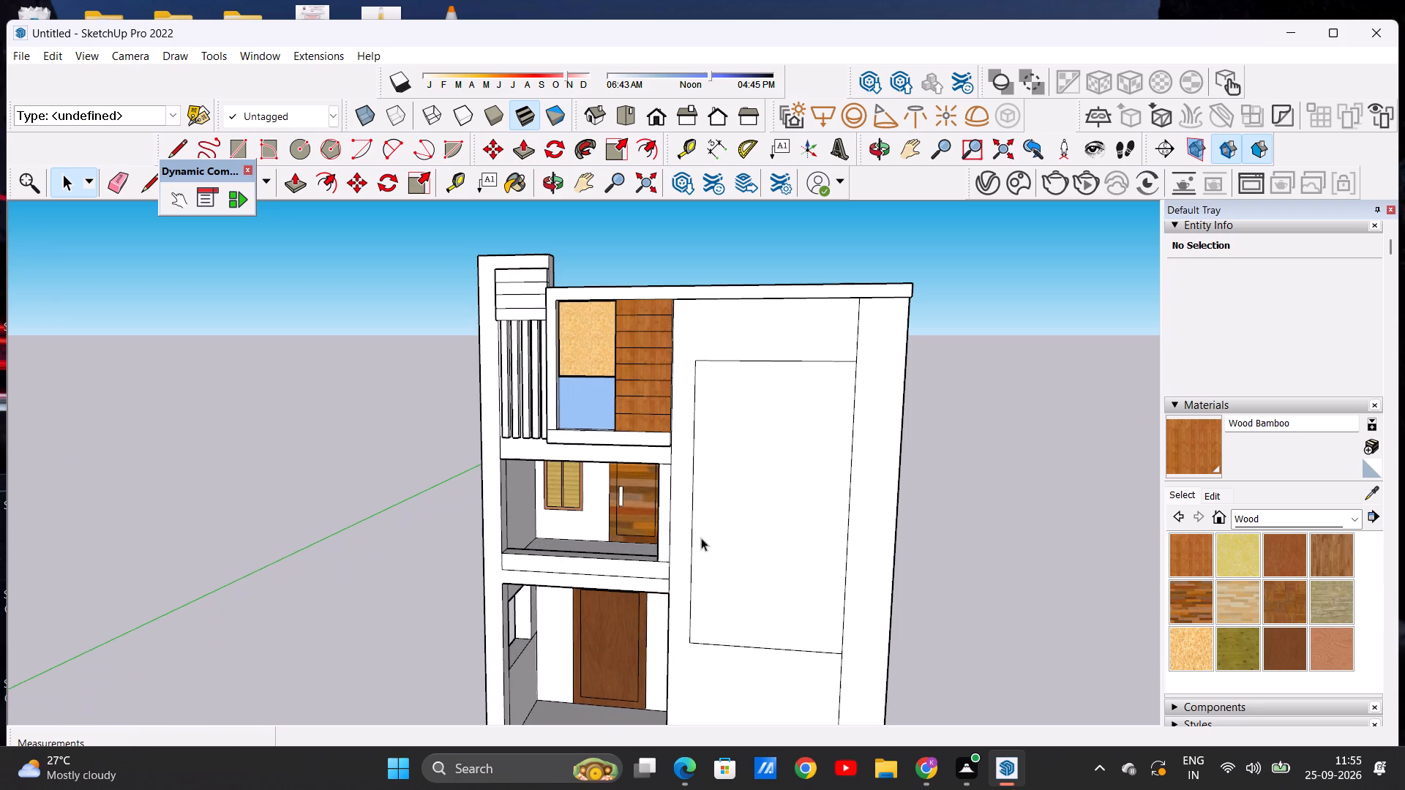
{"action": "left_click", "coordinate": [691, 536]}
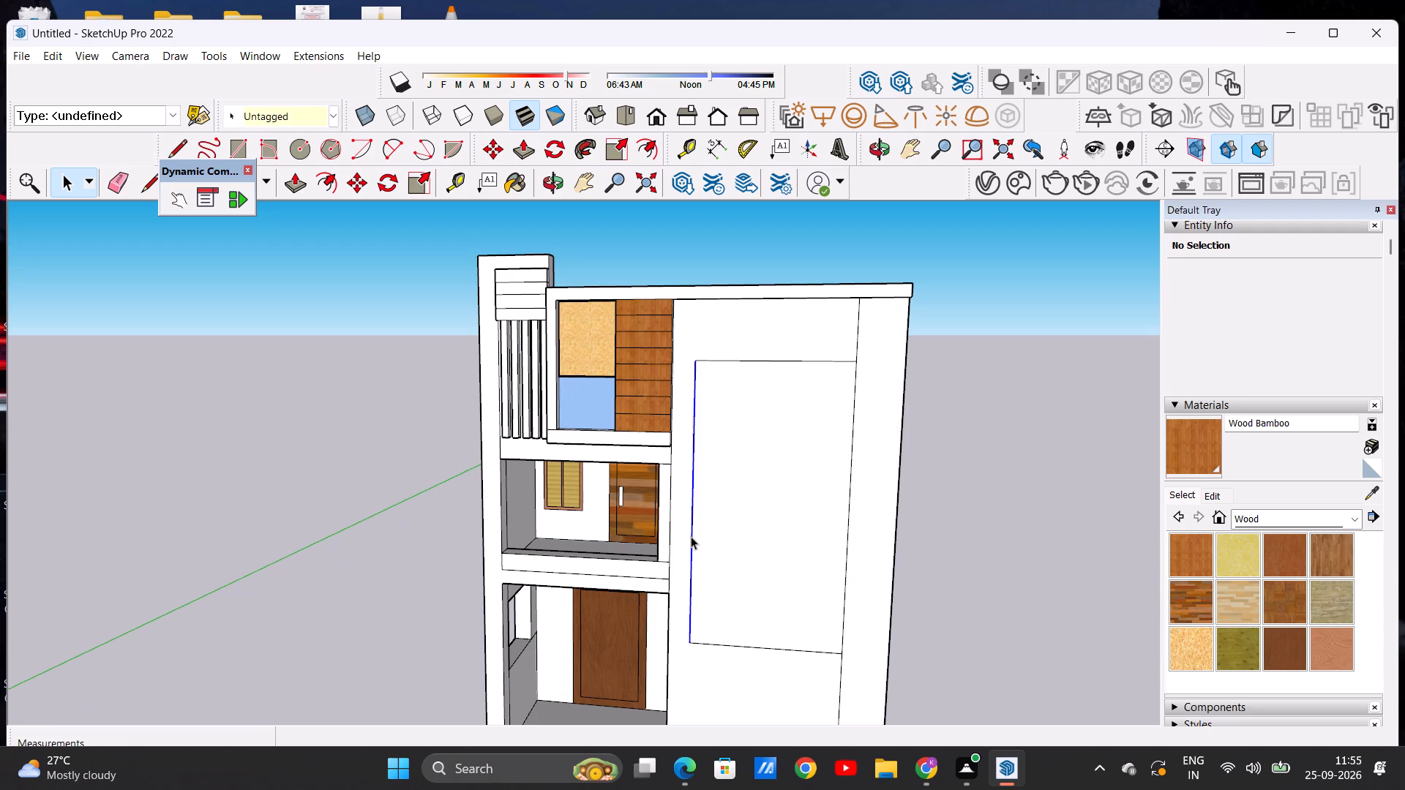
{"action": "key", "text": "Delete"}
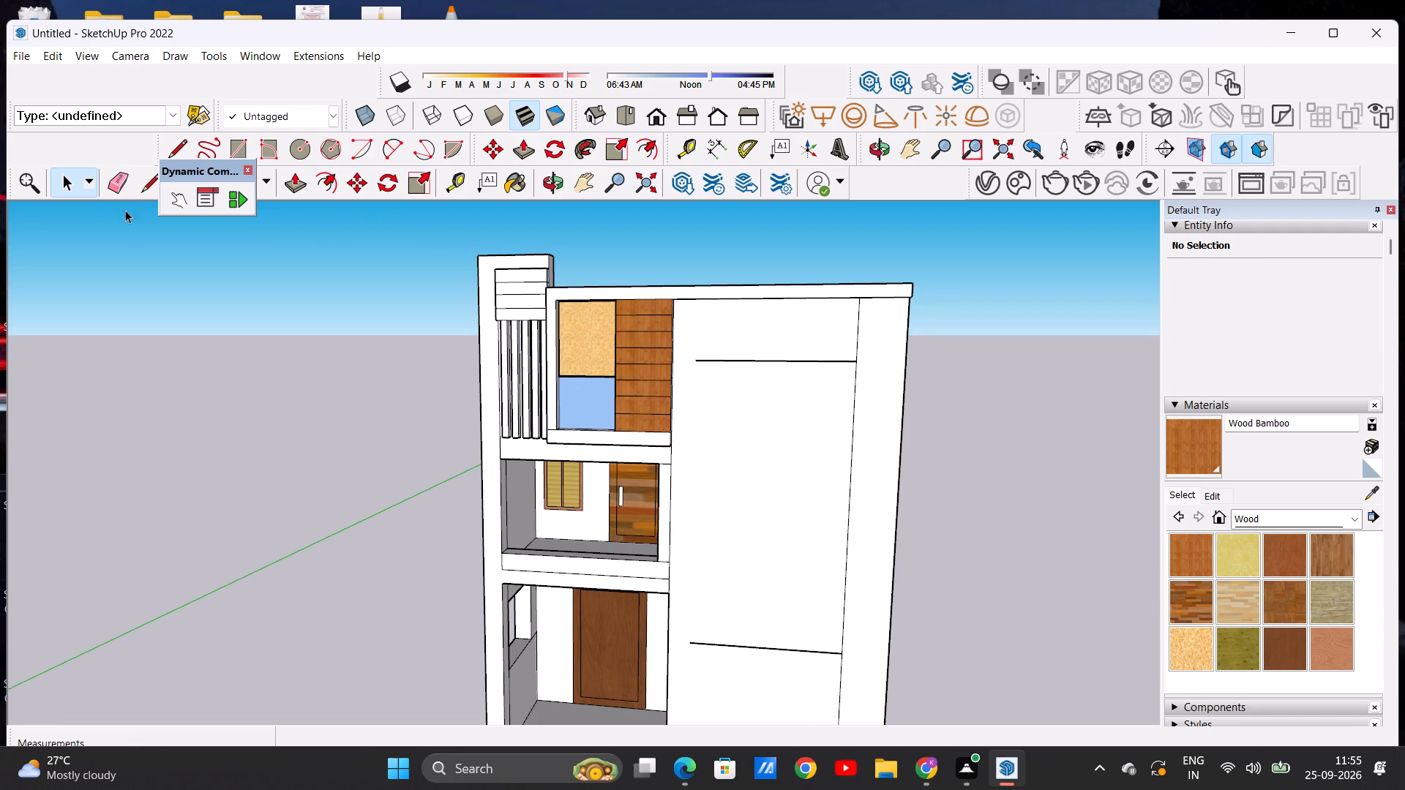
Extend the rectangle's upper and lower edges about 3" toward the porches and close them with a new vertical edge.
{"action": "key", "text": "l"}
{"action": "scroll", "coordinate": [714, 359], "scroll_direction": "up", "scroll_amount": 2}
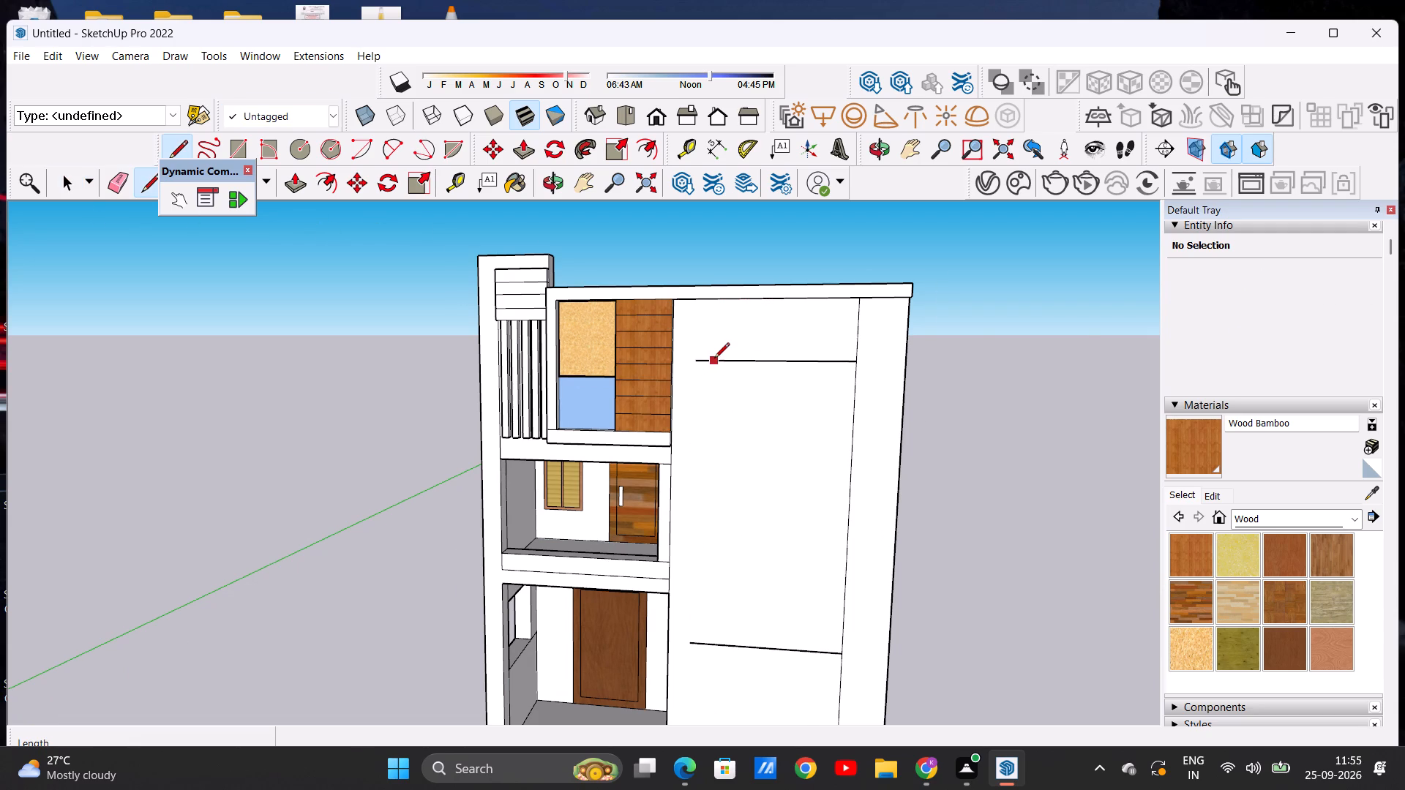
{"action": "scroll", "coordinate": [714, 359], "scroll_direction": "up", "scroll_amount": 4}
{"action": "left_click", "coordinate": [677, 362]}
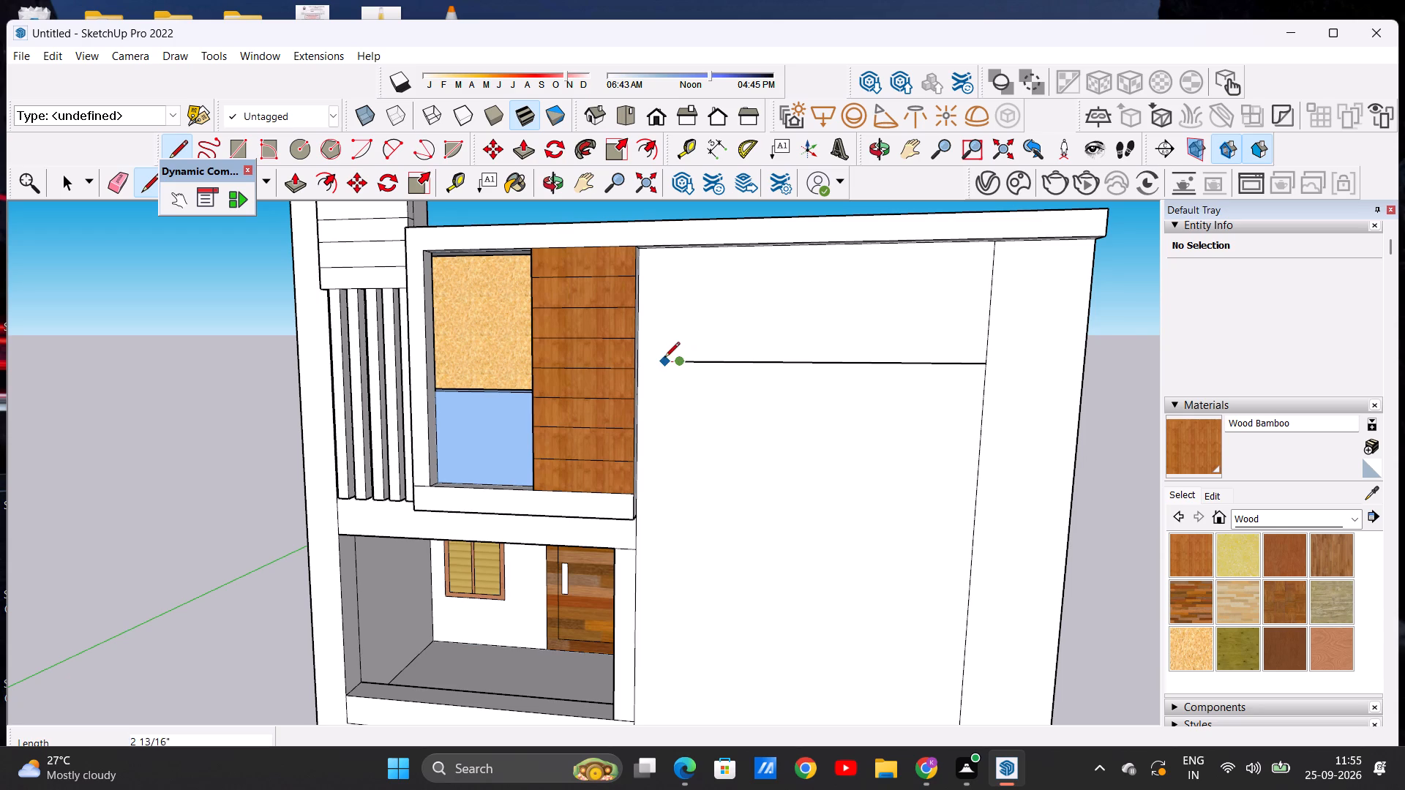
{"action": "left_click", "coordinate": [664, 358]}
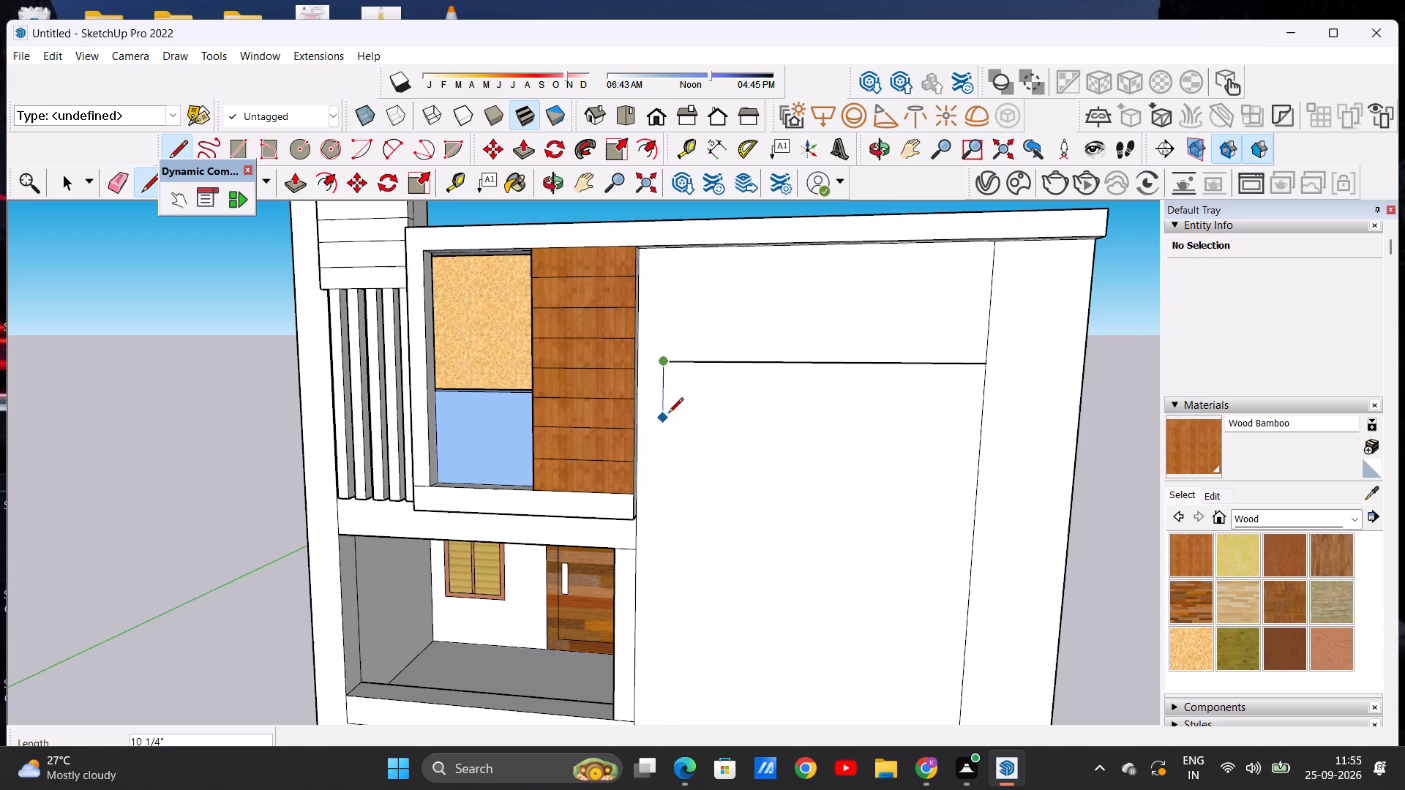
{"action": "scroll", "coordinate": [668, 402], "scroll_direction": "down", "scroll_amount": 6}
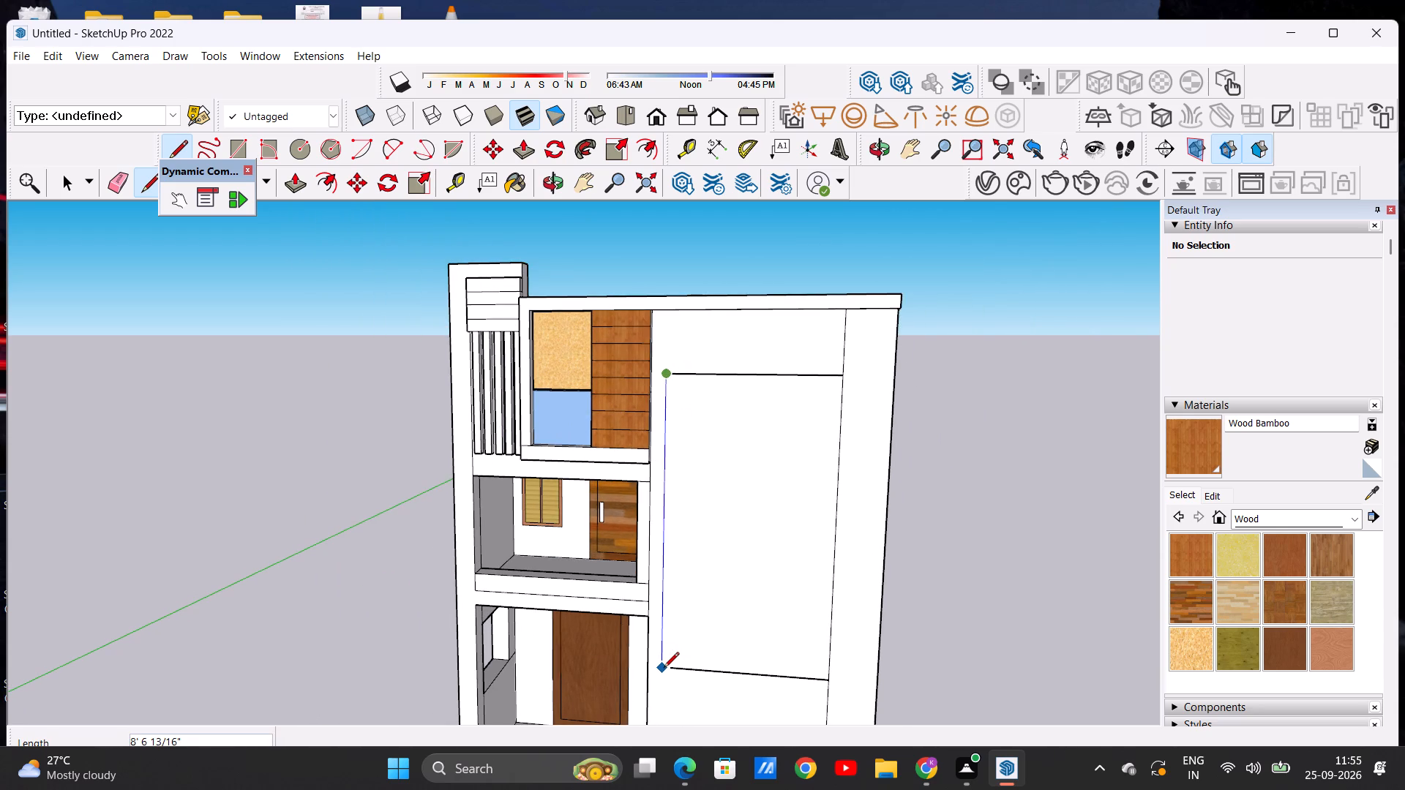
{"action": "scroll", "coordinate": [664, 669], "scroll_direction": "up", "scroll_amount": 6}
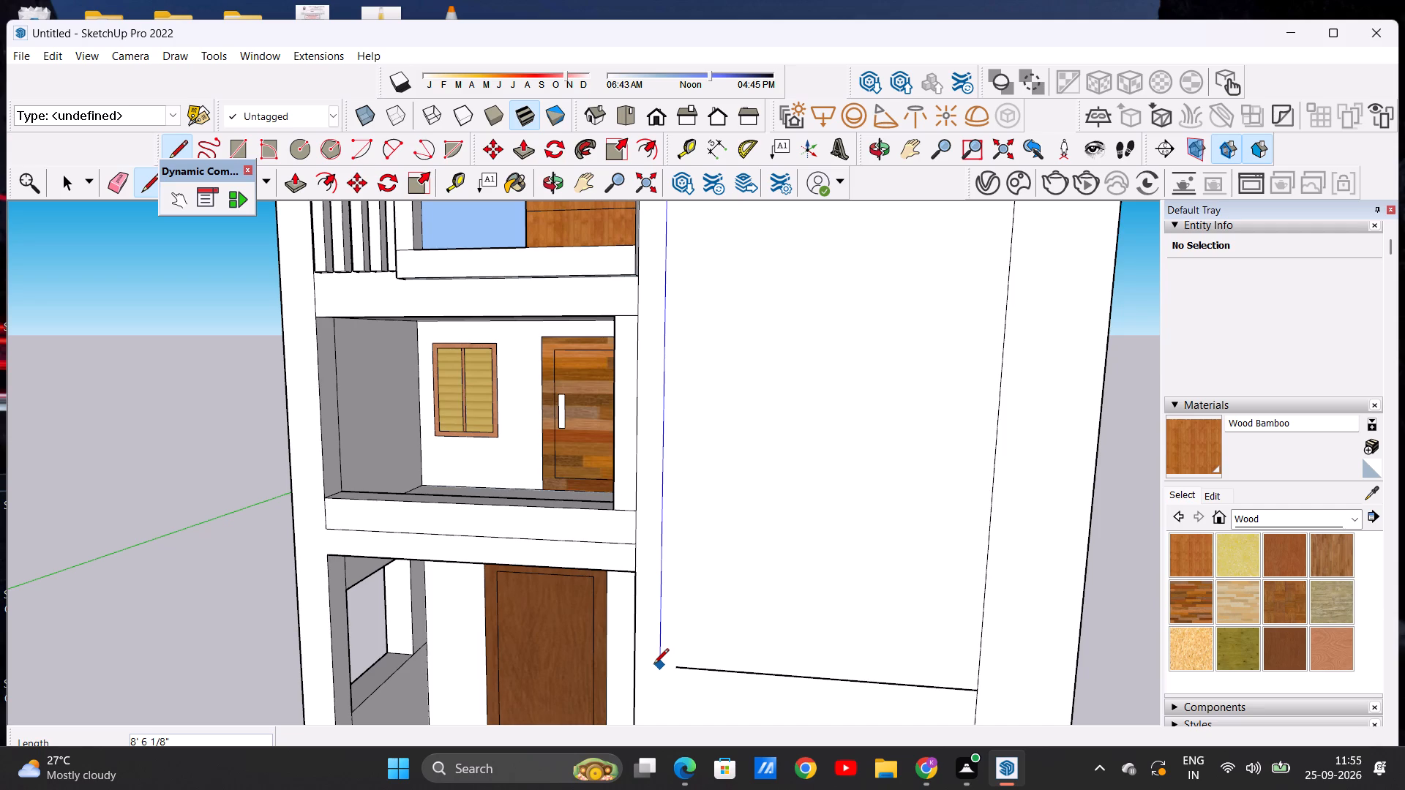
{"action": "key", "text": "space"}
{"action": "scroll", "coordinate": [662, 648], "scroll_direction": "down", "scroll_amount": 5}
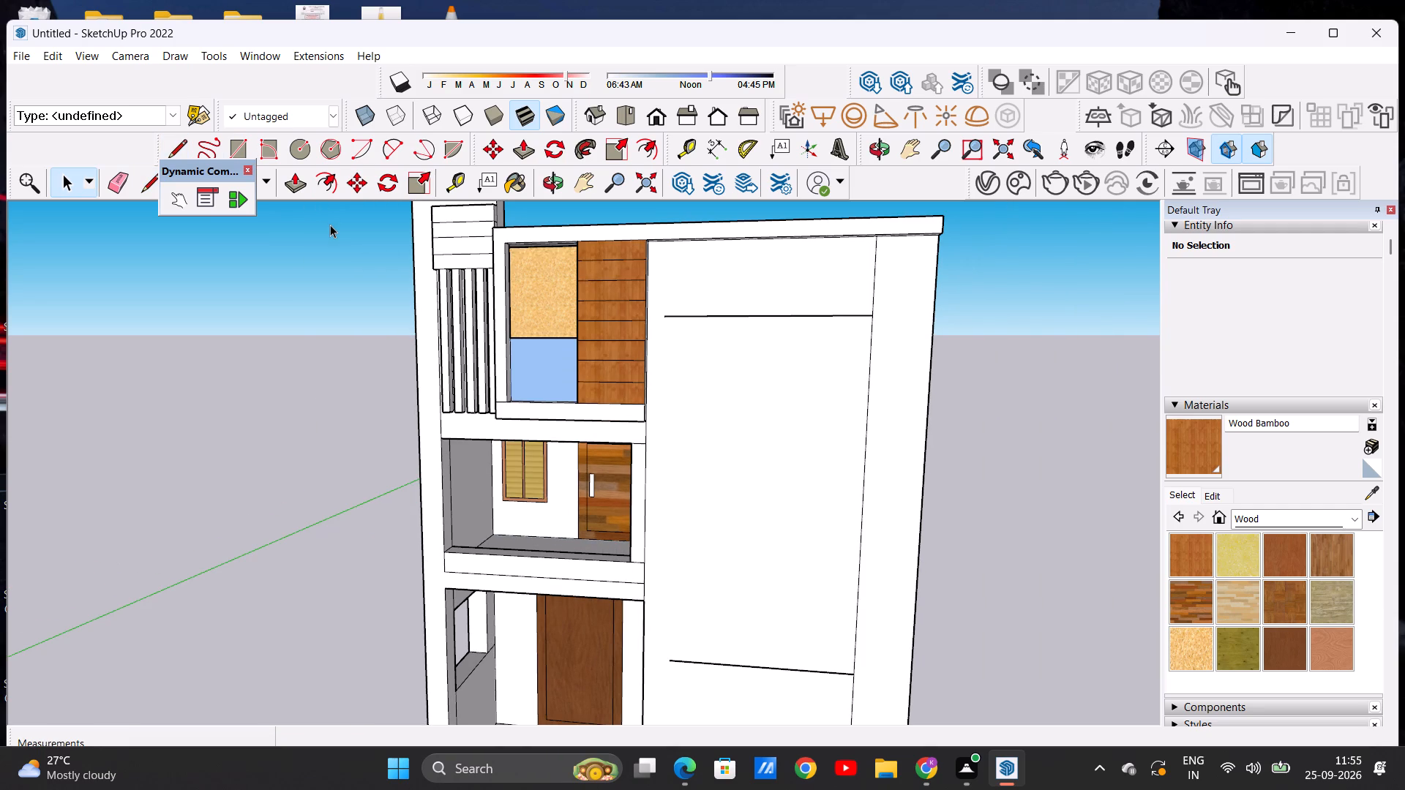
{"action": "key", "text": "l"}
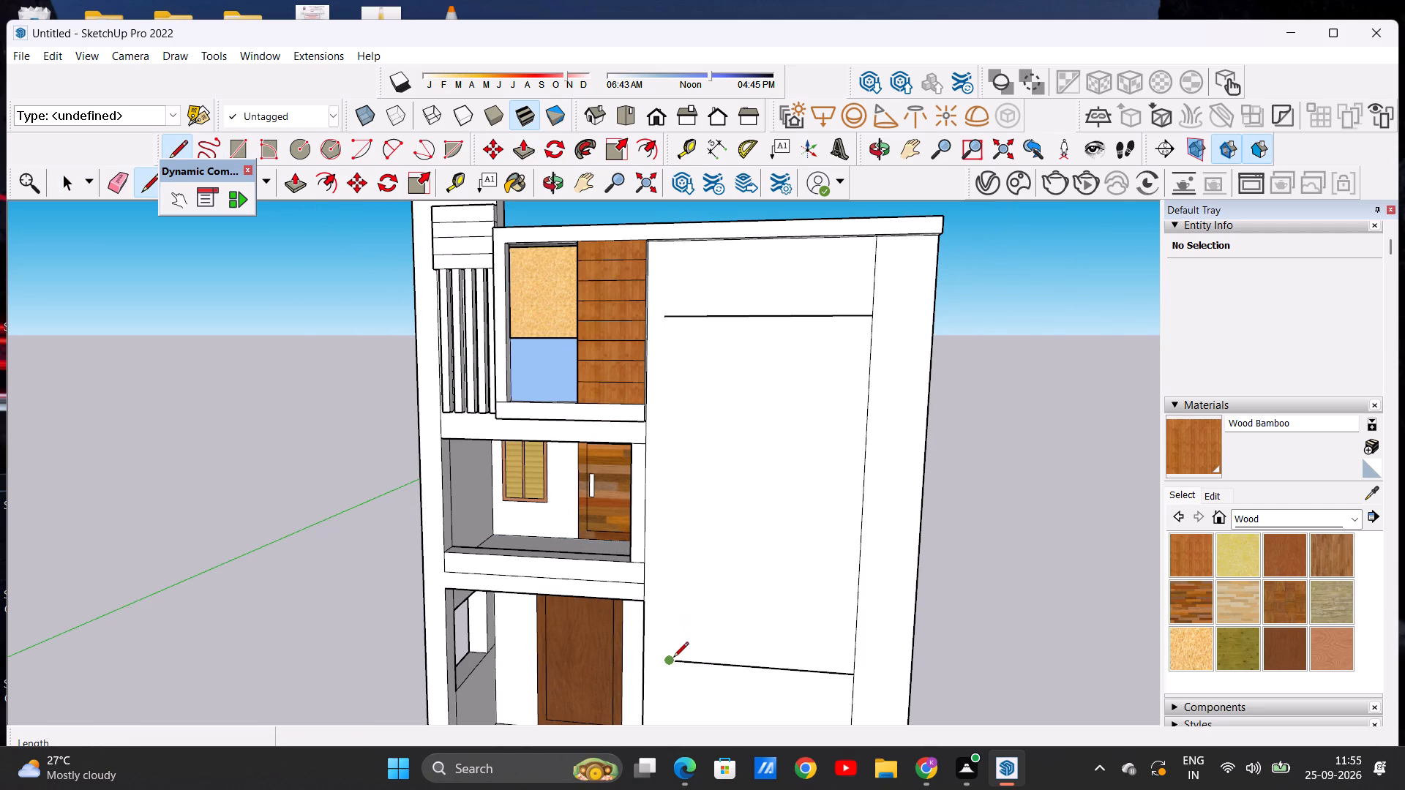
{"action": "left_click", "coordinate": [673, 658]}
{"action": "left_click", "coordinate": [657, 660]}
{"action": "left_click", "coordinate": [662, 315]}
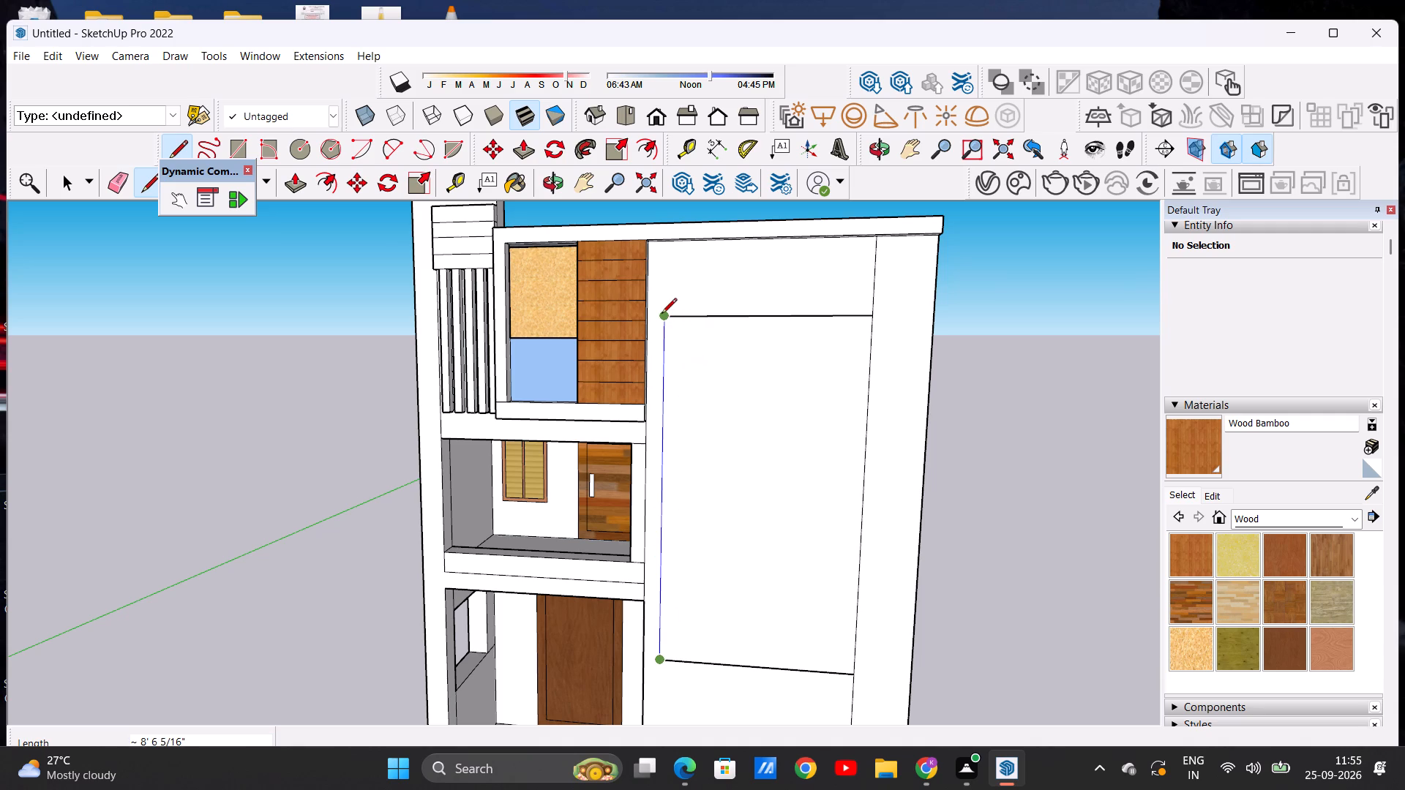
{"action": "key", "text": "space"}
{"action": "scroll", "coordinate": [763, 424], "scroll_direction": "down", "scroll_amount": 10}
{"action": "middle_click_drag", "start_coordinate": [734, 438], "coordinate": [847, 423]}
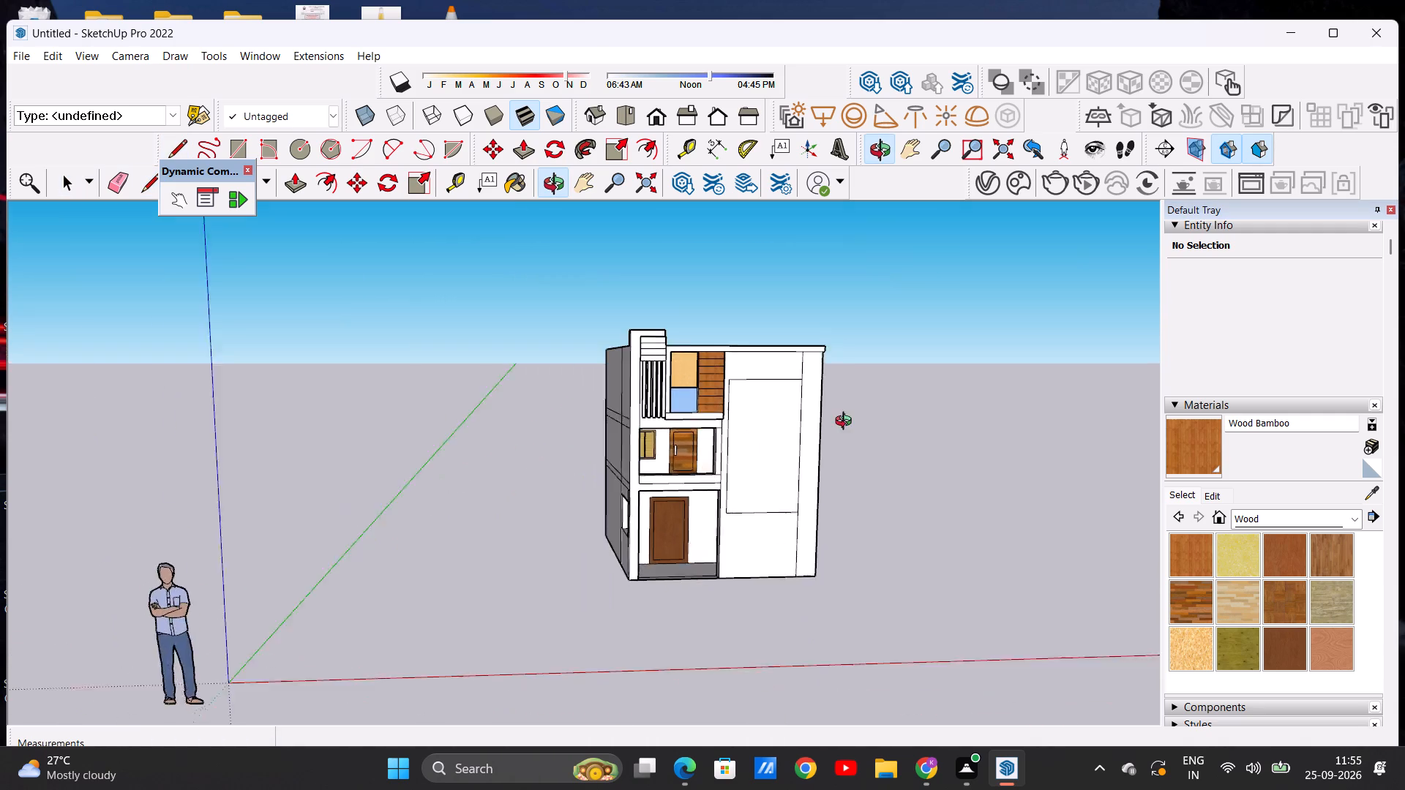
Offset the facade rectangle's outline inward by about 3".
{"action": "middle_click_drag", "start_coordinate": [847, 423], "coordinate": [708, 448]}
{"action": "scroll", "coordinate": [743, 444], "scroll_direction": "up", "scroll_amount": 4}
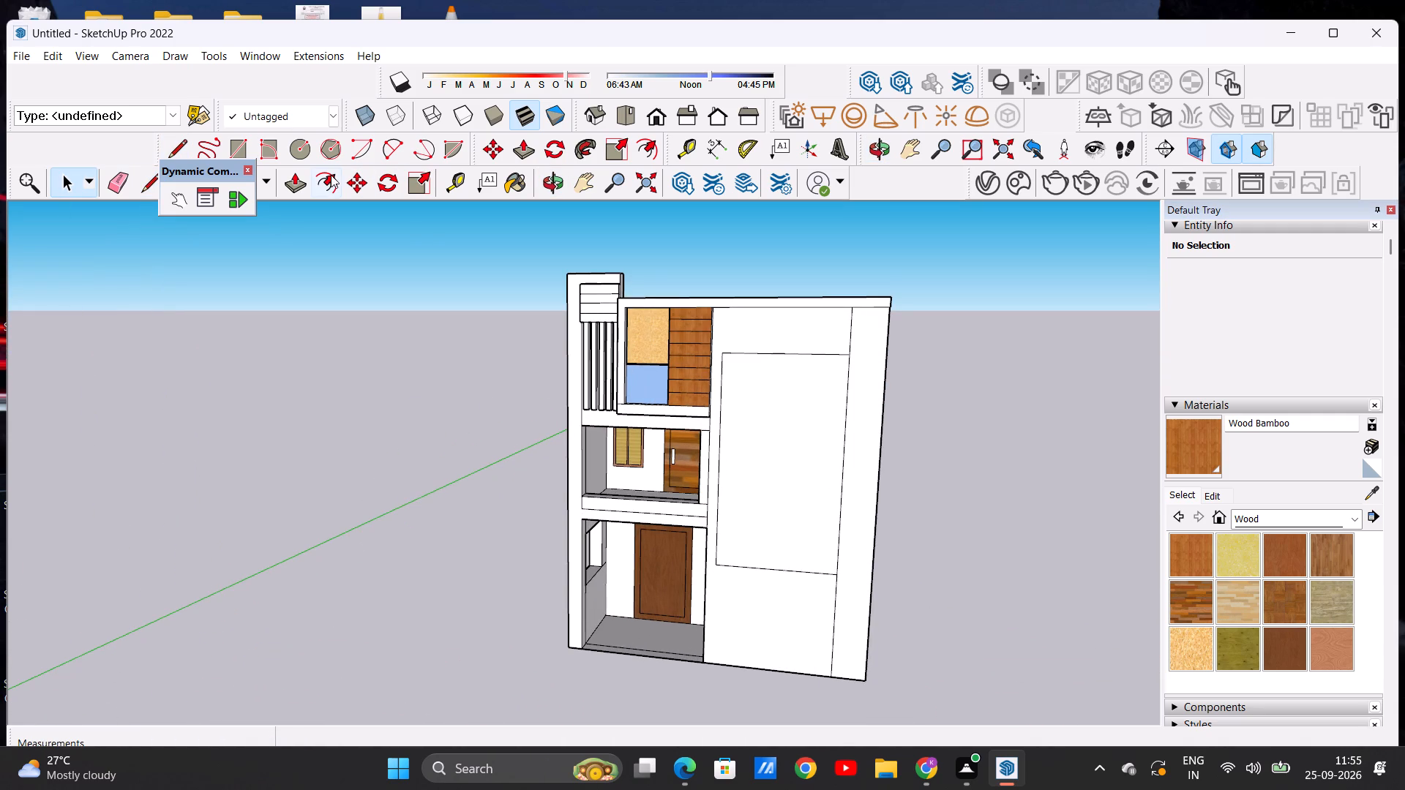
{"action": "left_click", "coordinate": [317, 179]}
{"action": "left_click", "coordinate": [766, 376]}
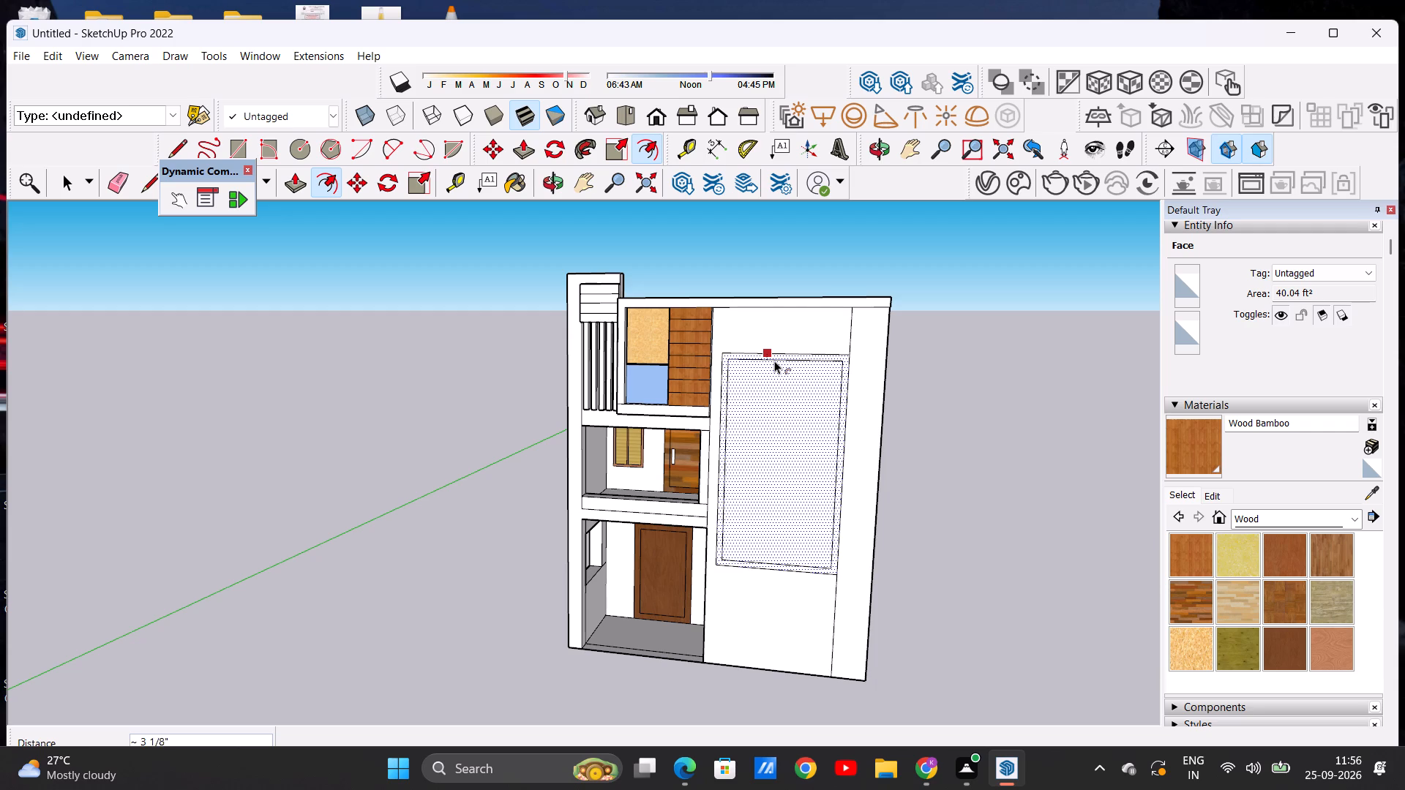
{"action": "left_click", "coordinate": [774, 361]}
{"action": "key", "text": "space"}
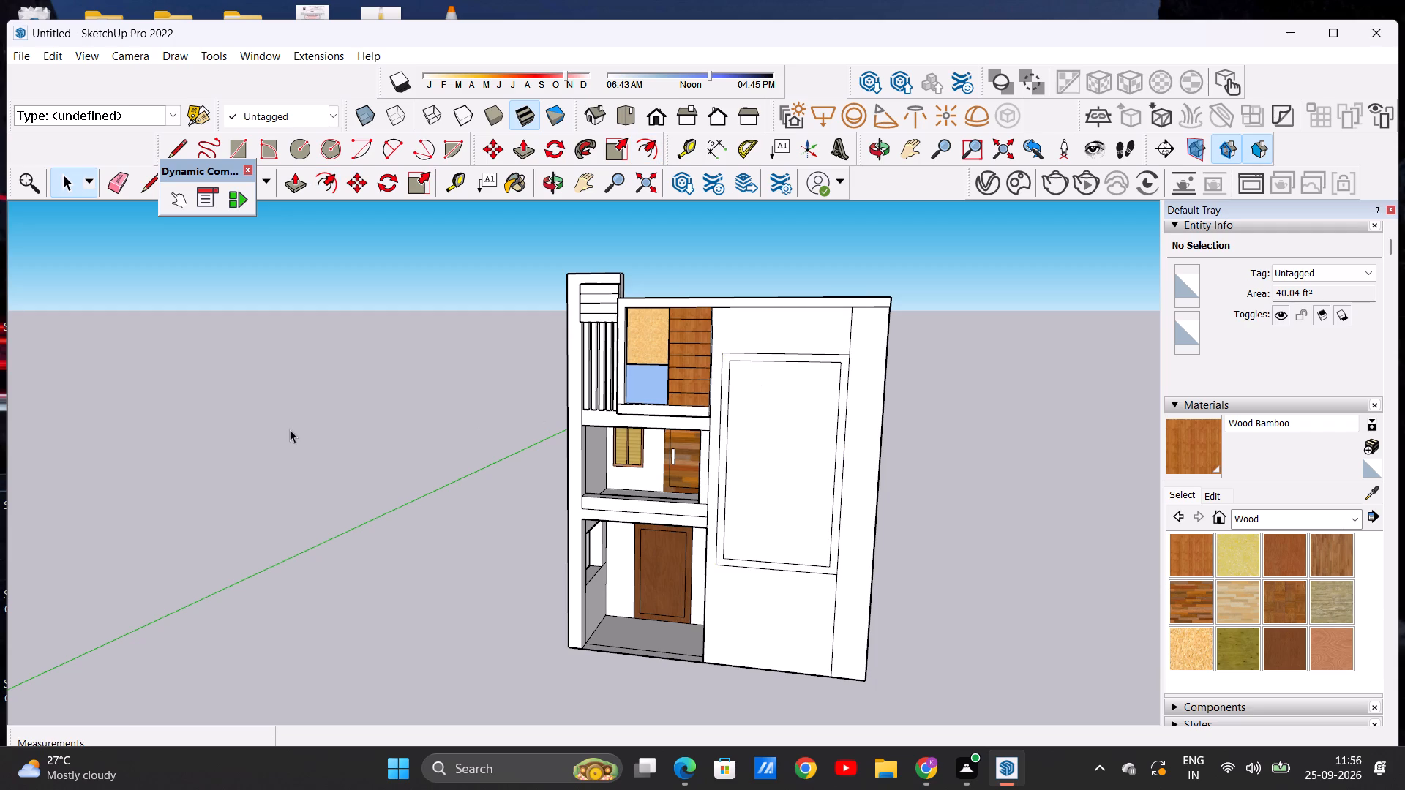
{"action": "left_click", "coordinate": [290, 429]}
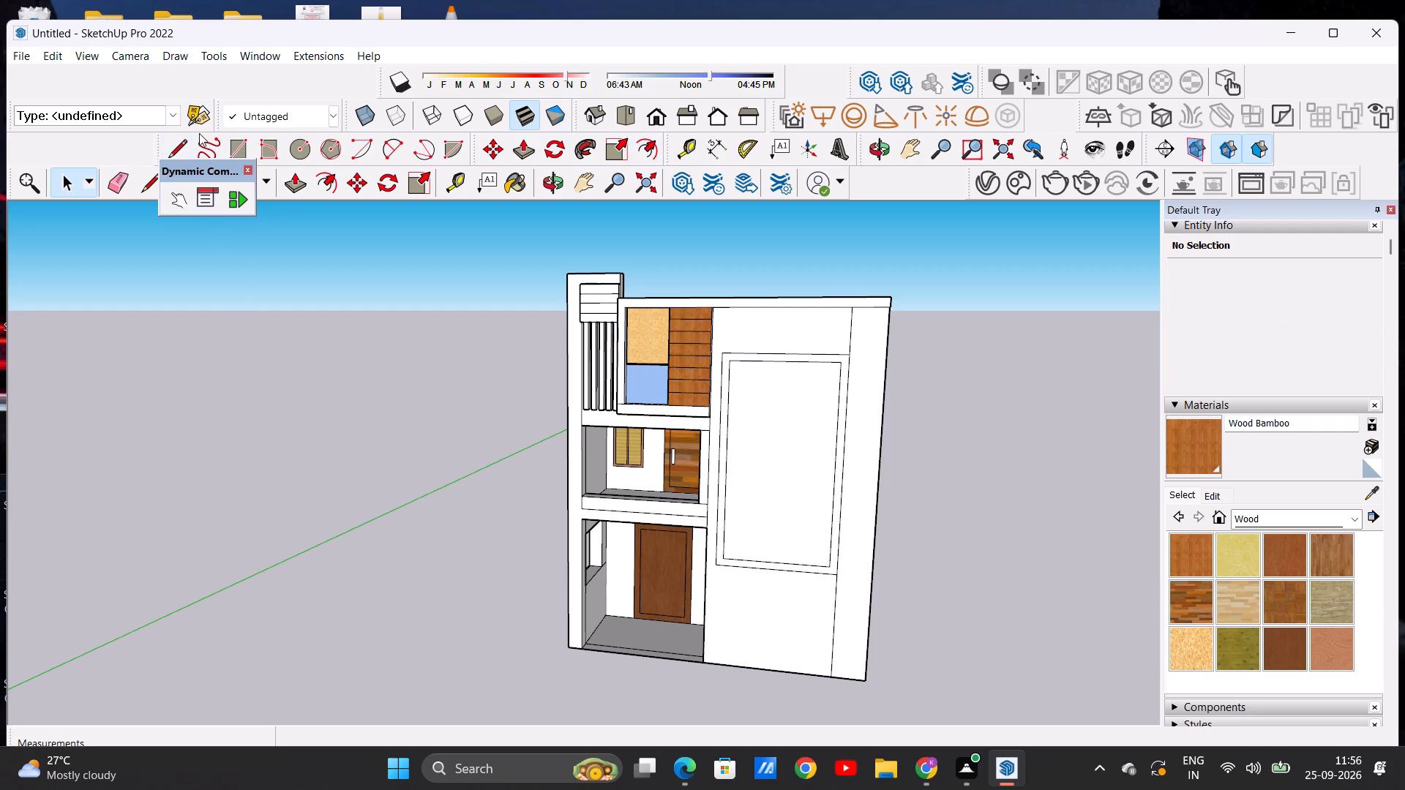
Extend the inset outline's upper and lower edges to the long vertical line near the facade's outer corner.
{"action": "left_click", "coordinate": [179, 148]}
{"action": "scroll", "coordinate": [836, 353], "scroll_direction": "up", "scroll_amount": 6}
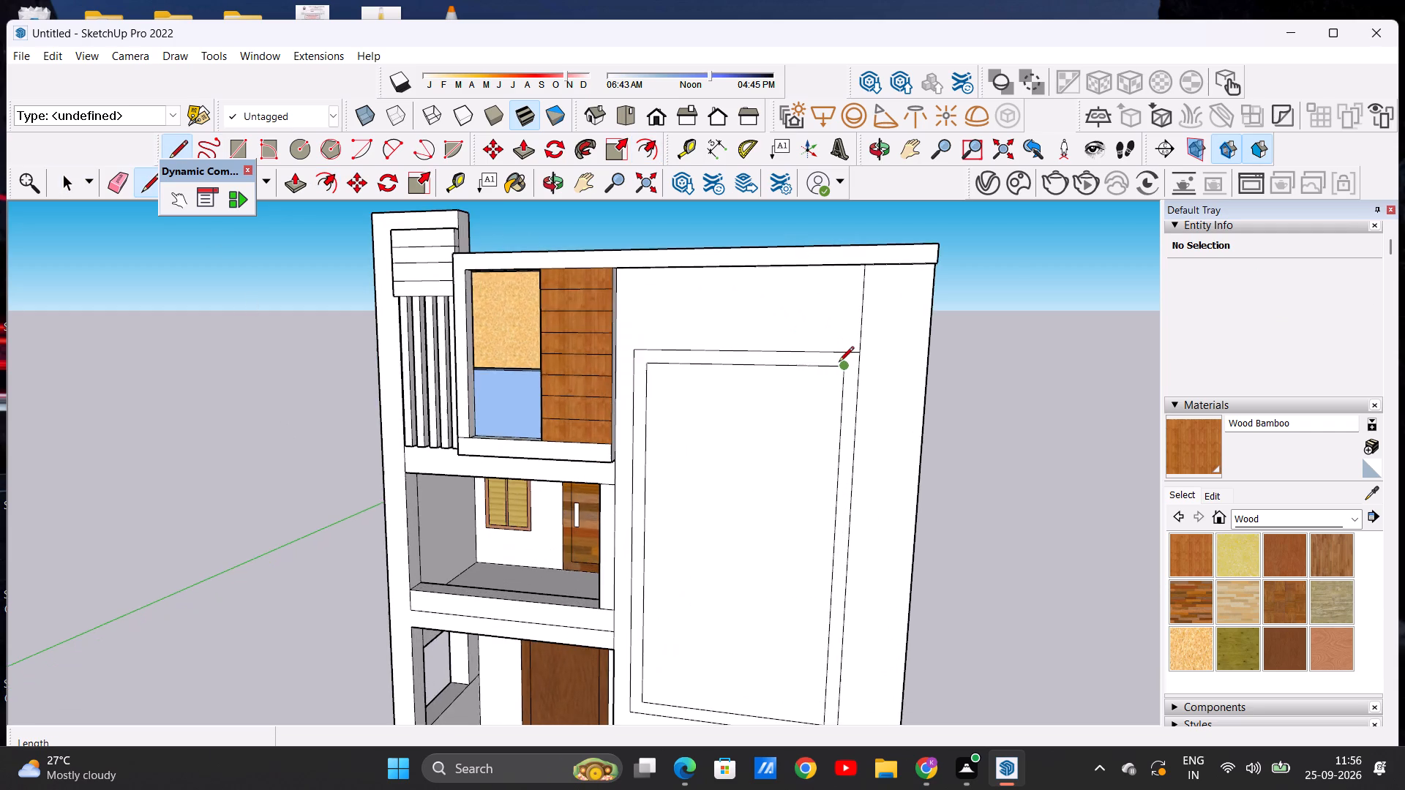
{"action": "scroll", "coordinate": [839, 363], "scroll_direction": "up", "scroll_amount": 7}
{"action": "left_click", "coordinate": [847, 369]}
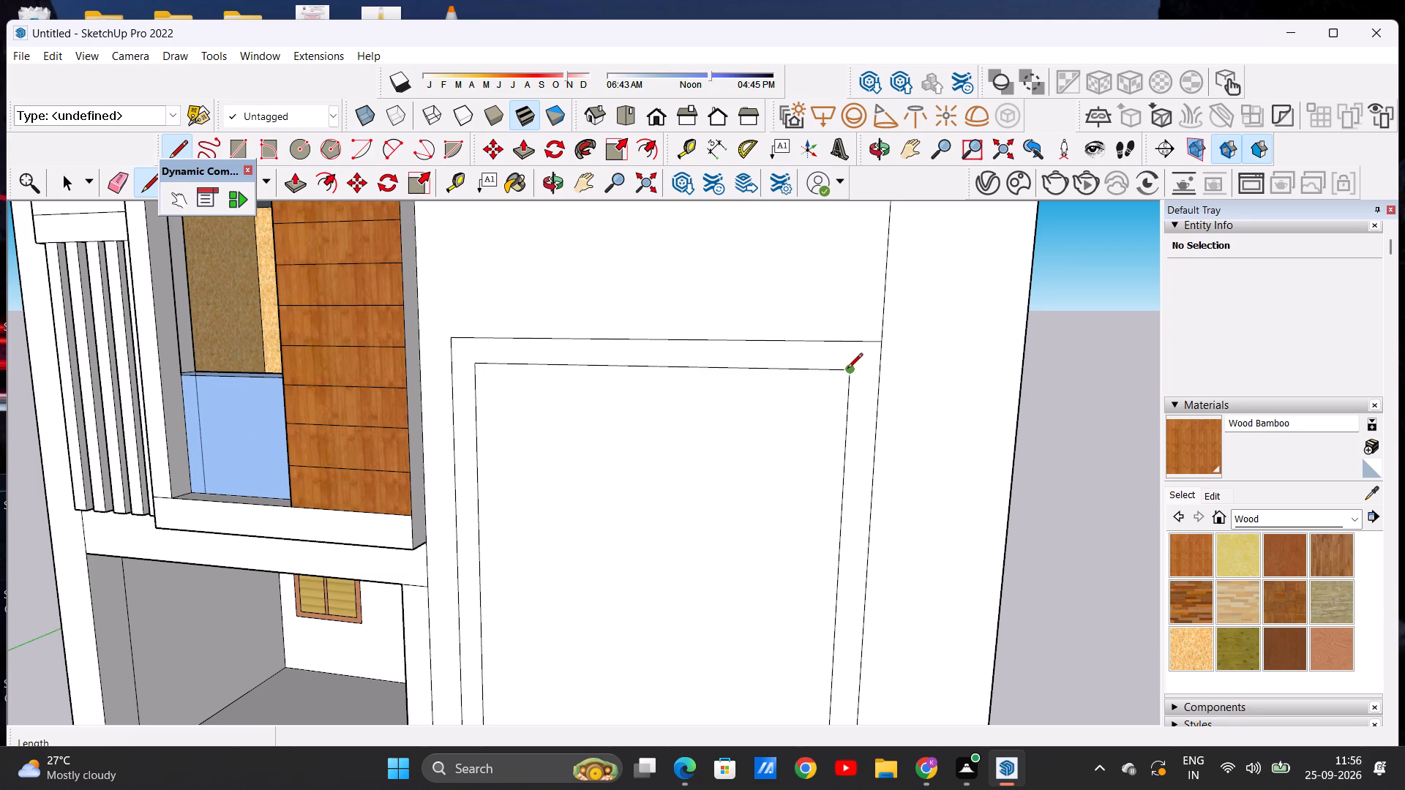
{"action": "left_click", "coordinate": [874, 371]}
{"action": "scroll", "coordinate": [871, 365], "scroll_direction": "down", "scroll_amount": 4}
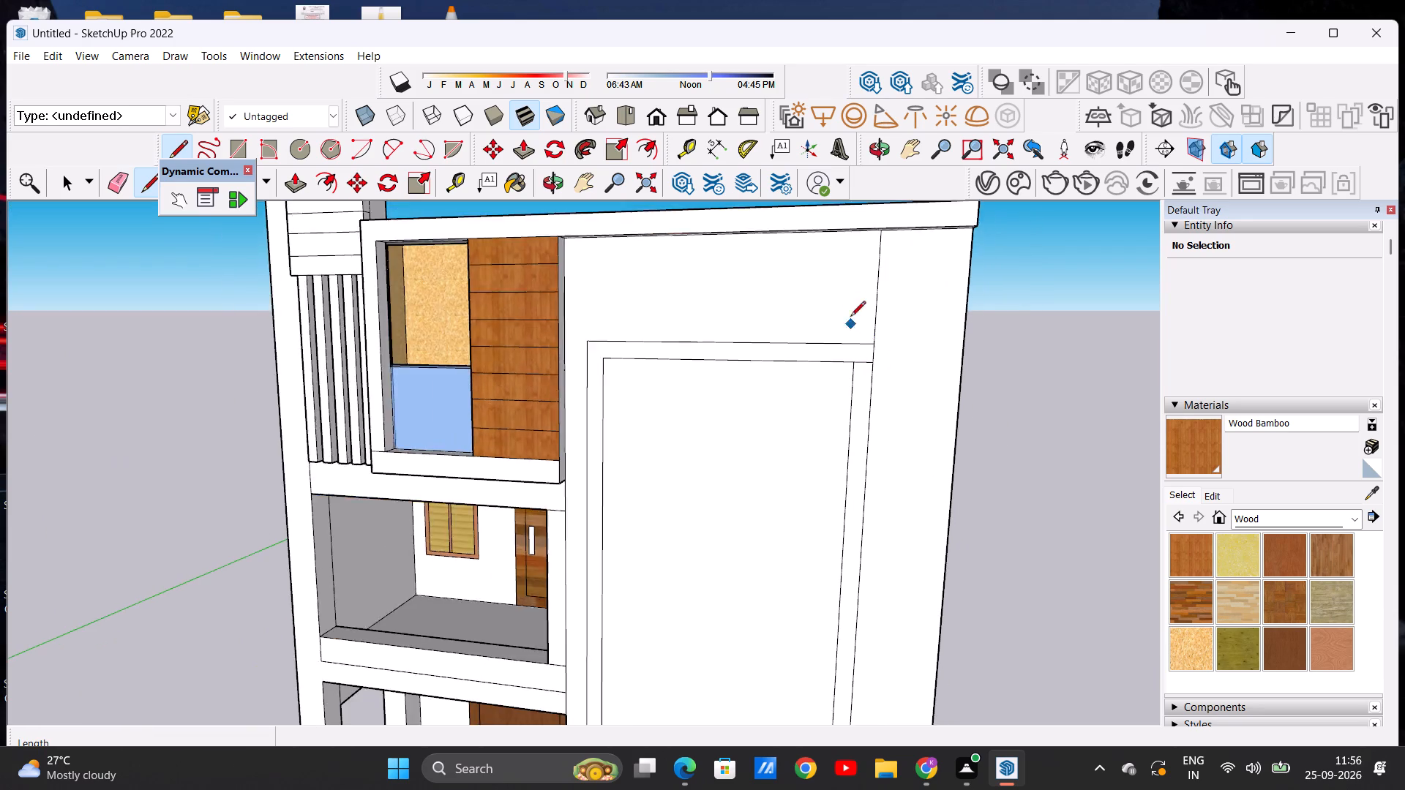
{"action": "scroll", "coordinate": [850, 317], "scroll_direction": "down", "scroll_amount": 6}
{"action": "scroll", "coordinate": [839, 675], "scroll_direction": "up", "scroll_amount": 12}
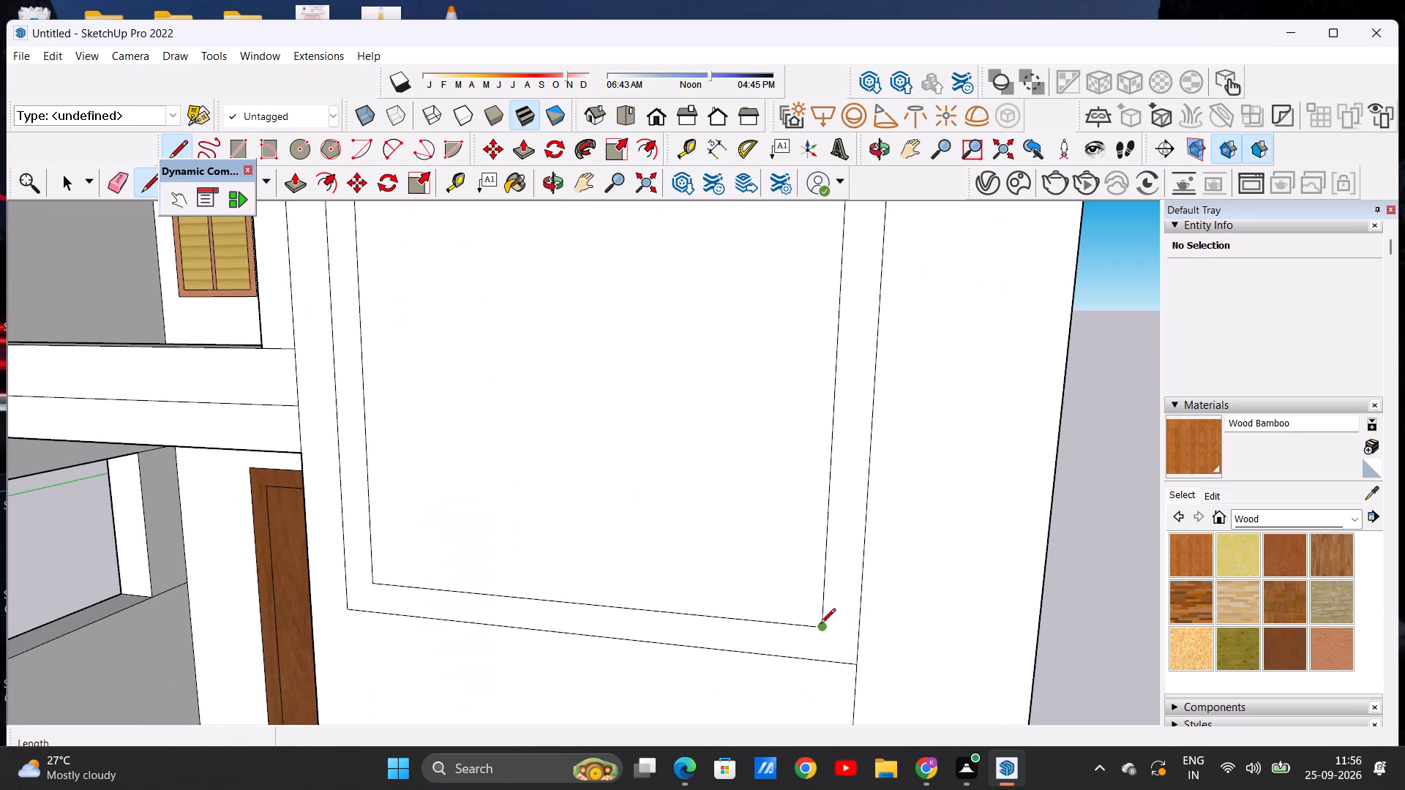
{"action": "left_click", "coordinate": [820, 625]}
{"action": "left_click", "coordinate": [851, 631]}
{"action": "key", "text": "space"}
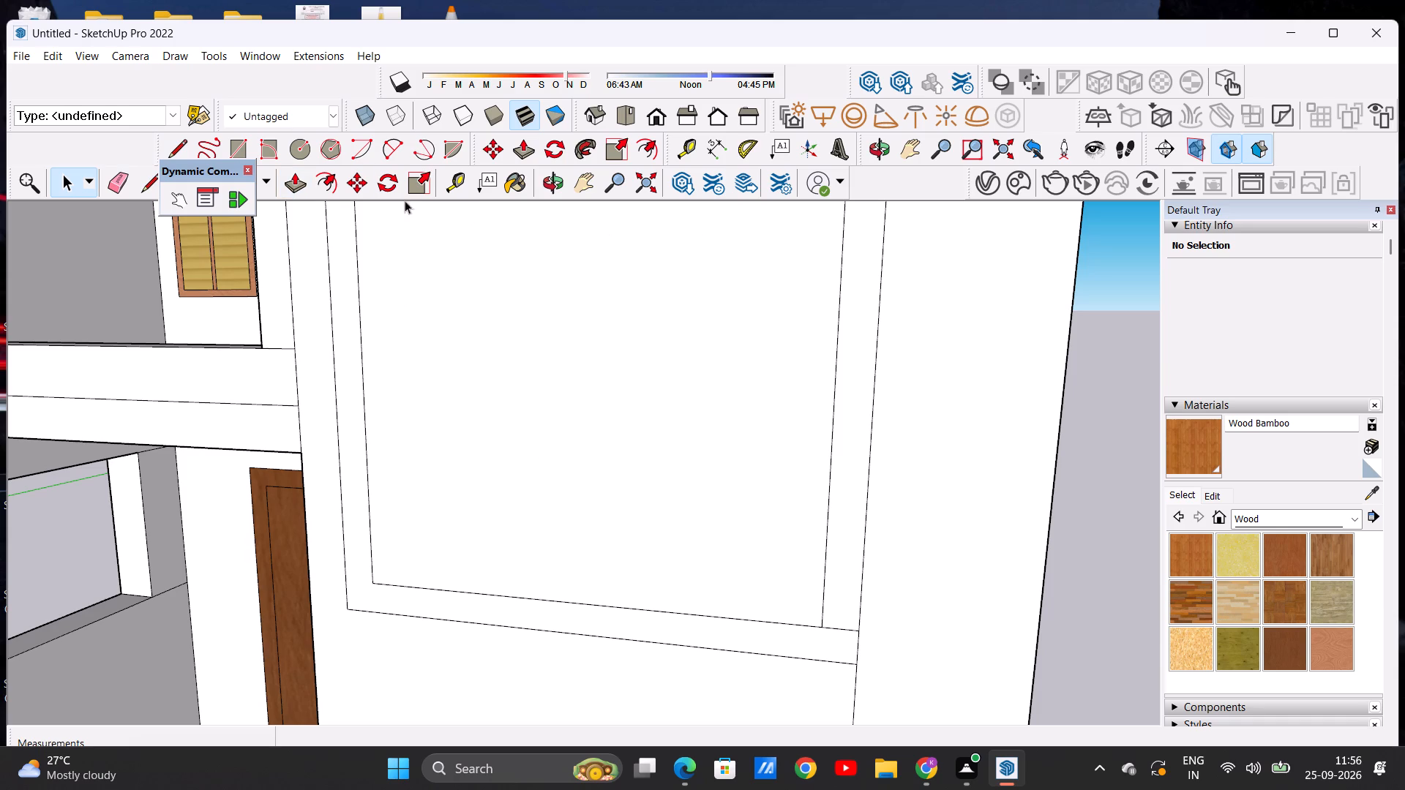
Delete the inset outline's vertical edge on the side nearest the outer corner.
{"action": "left_click", "coordinate": [111, 184]}
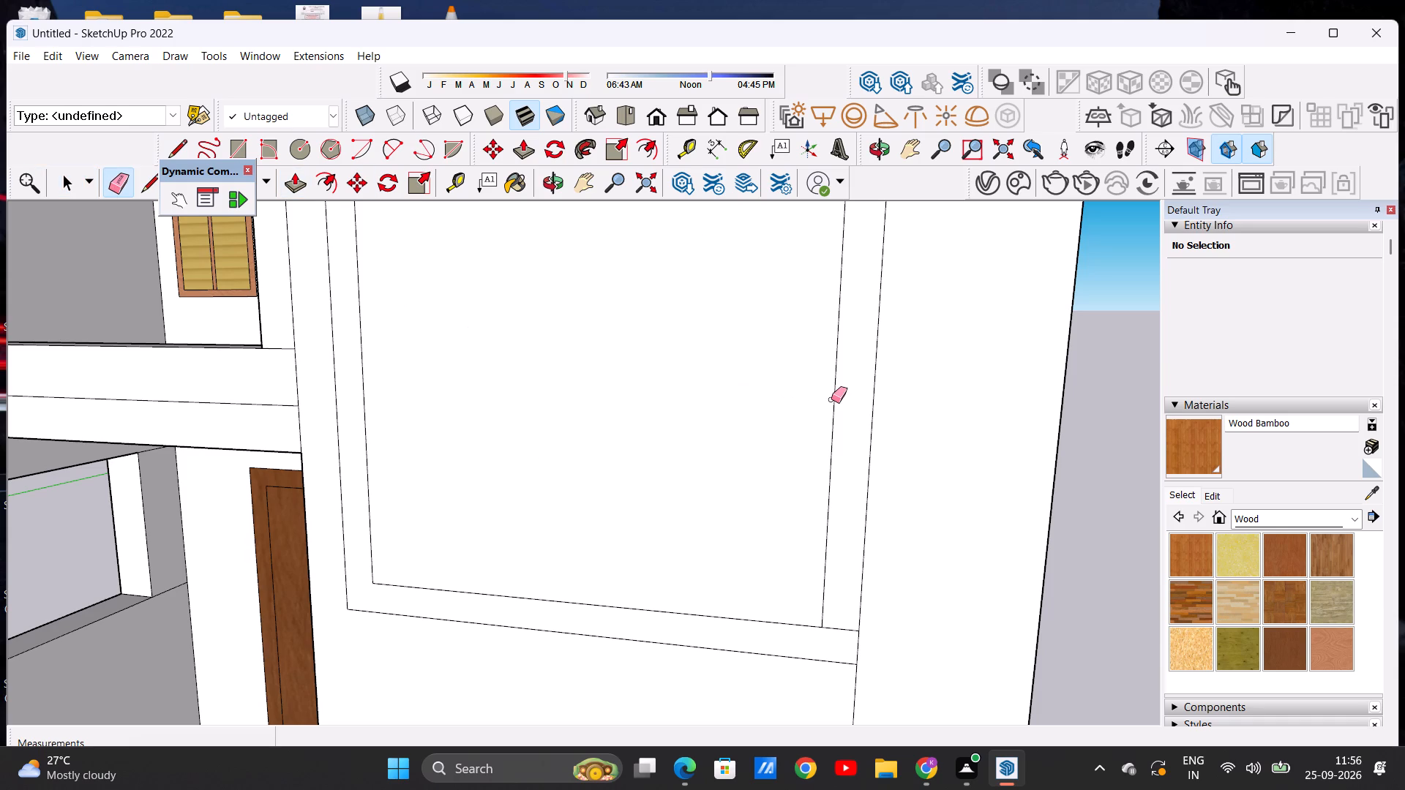
{"action": "left_click", "coordinate": [833, 397]}
{"action": "key", "text": "space"}
Draw a vertical line about 10' tall from the midpoint of the inset outline's lower edge up to the extended roof beam.
{"action": "scroll", "coordinate": [858, 472], "scroll_direction": "down", "scroll_amount": 7}
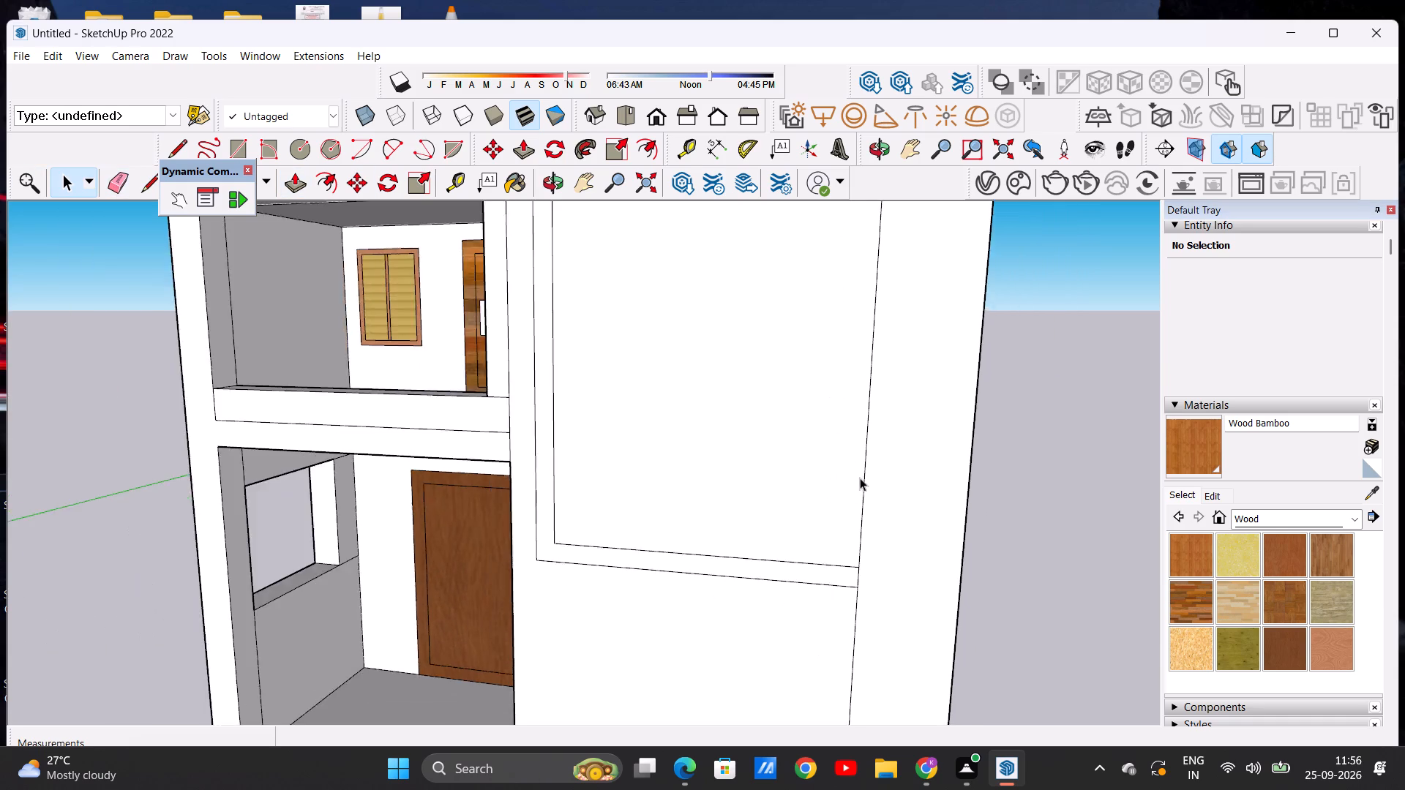
{"action": "scroll", "coordinate": [860, 478], "scroll_direction": "down", "scroll_amount": 16}
{"action": "middle_click_drag", "start_coordinate": [822, 425], "coordinate": [846, 432]}
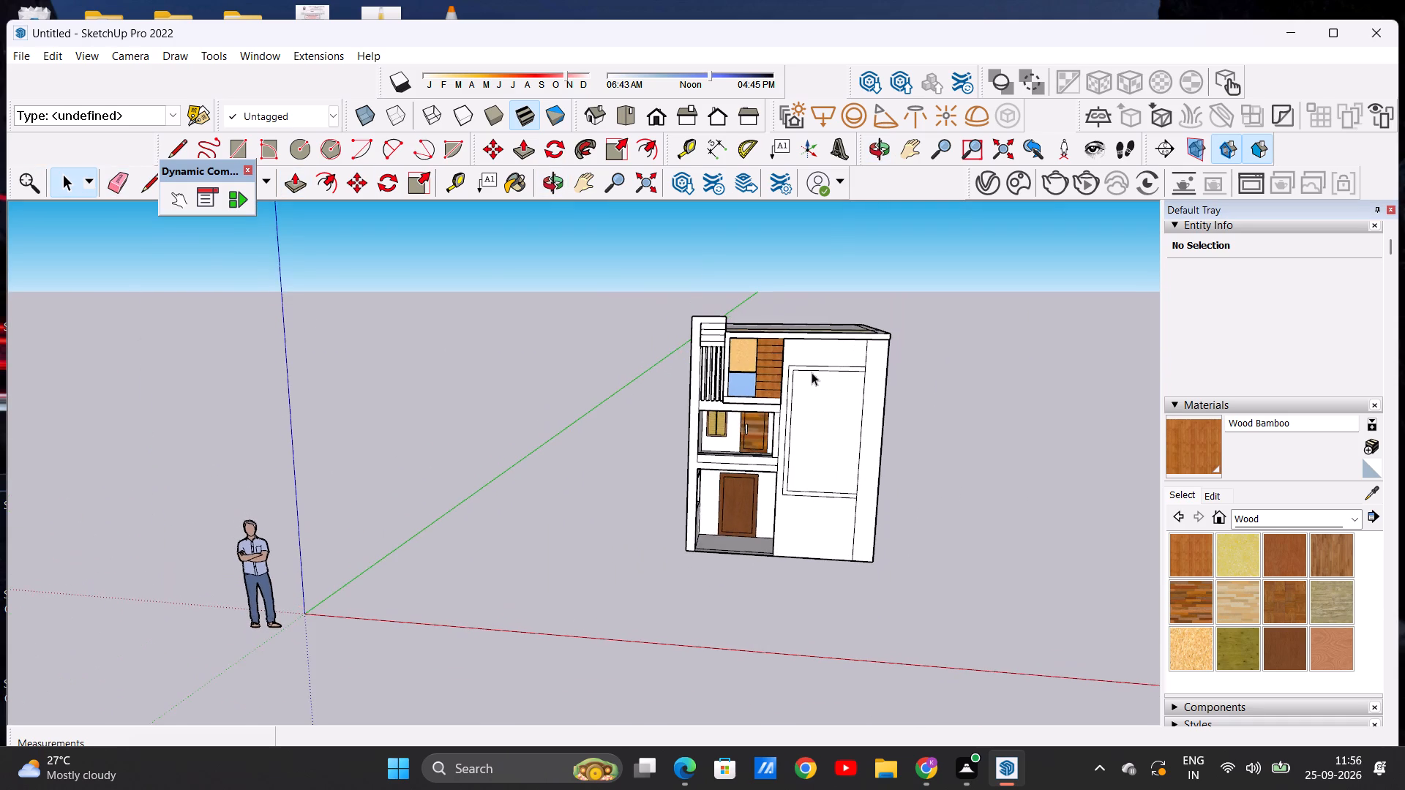
{"action": "scroll", "coordinate": [809, 367], "scroll_direction": "up", "scroll_amount": 4}
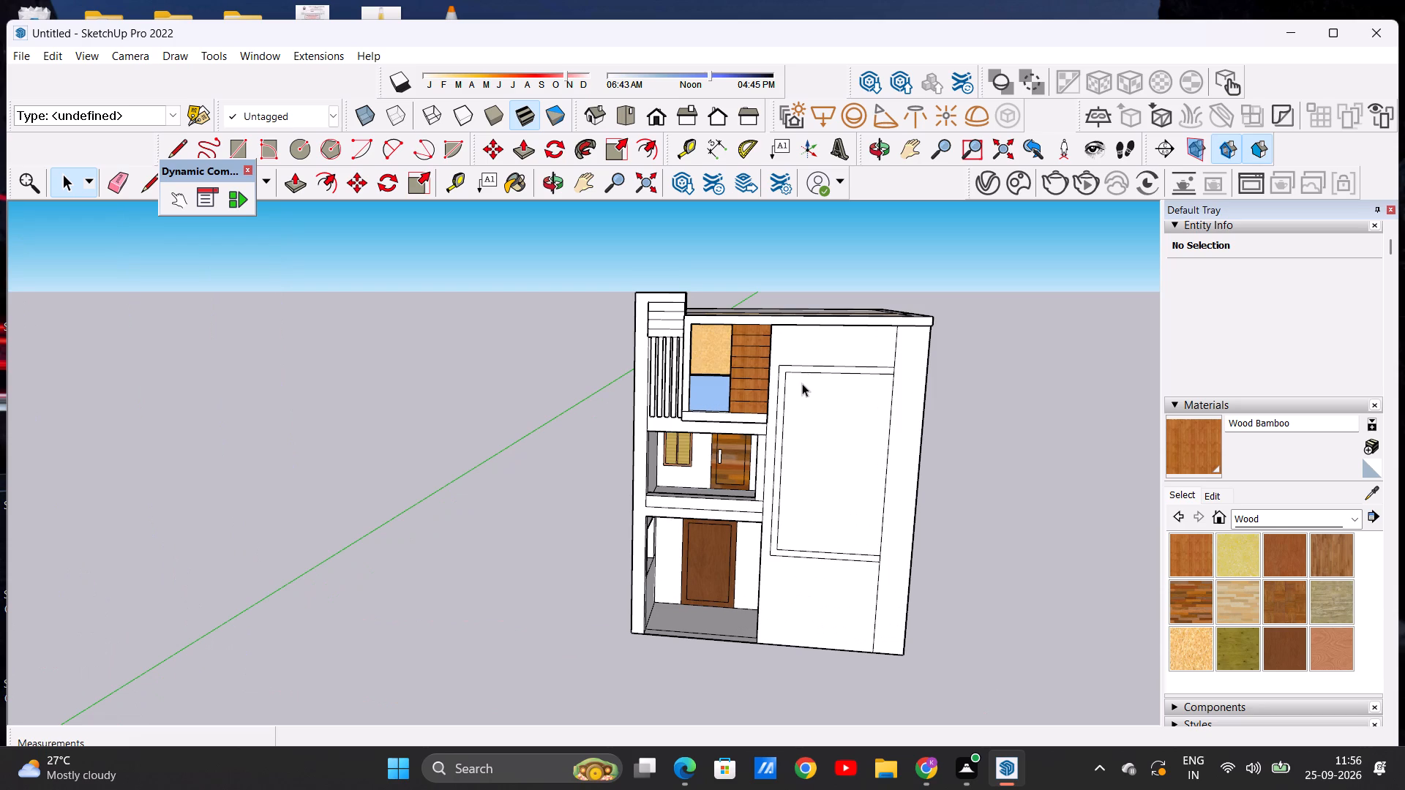
{"action": "scroll", "coordinate": [855, 464], "scroll_direction": "up", "scroll_amount": 2}
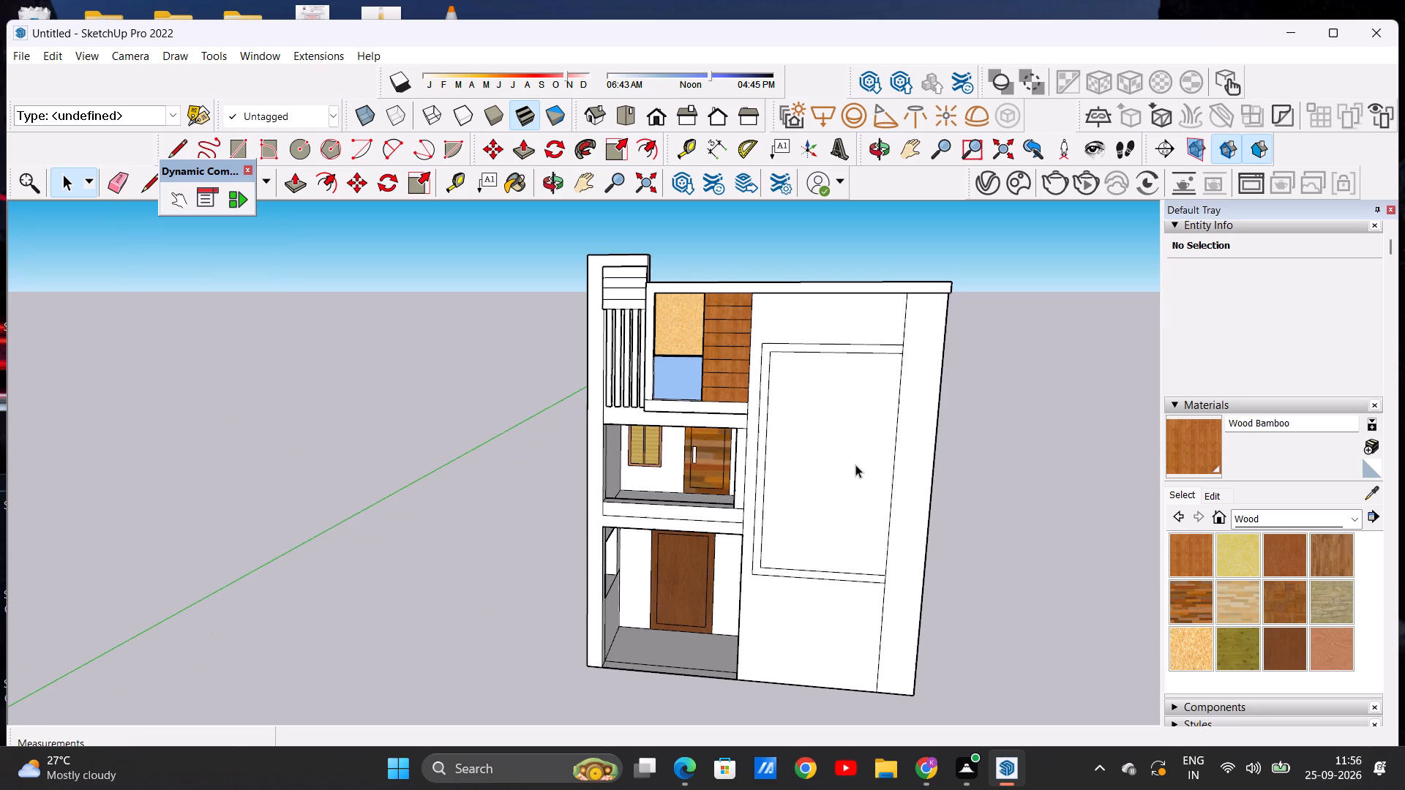
{"action": "scroll", "coordinate": [851, 473], "scroll_direction": "down", "scroll_amount": 2}
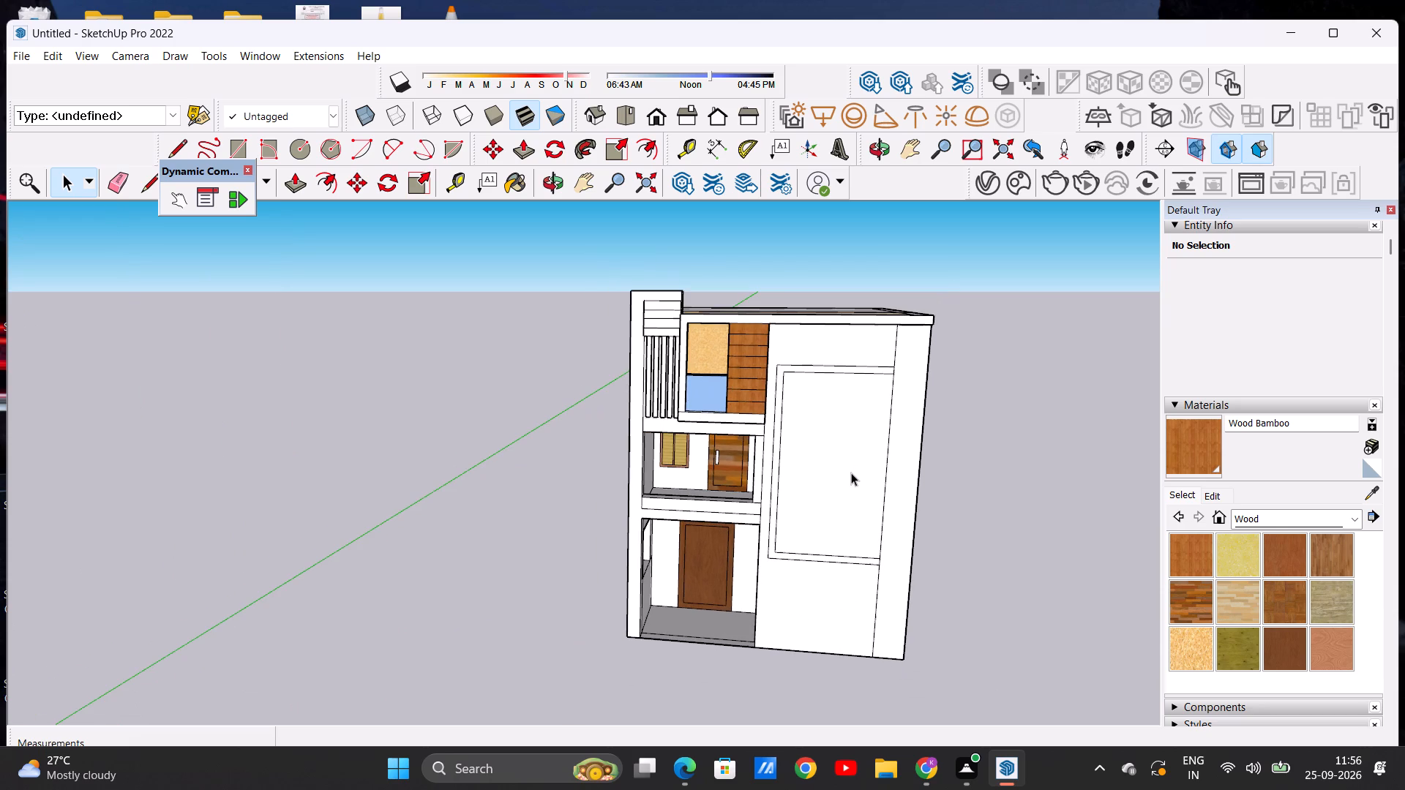
{"action": "left_click", "coordinate": [166, 146]}
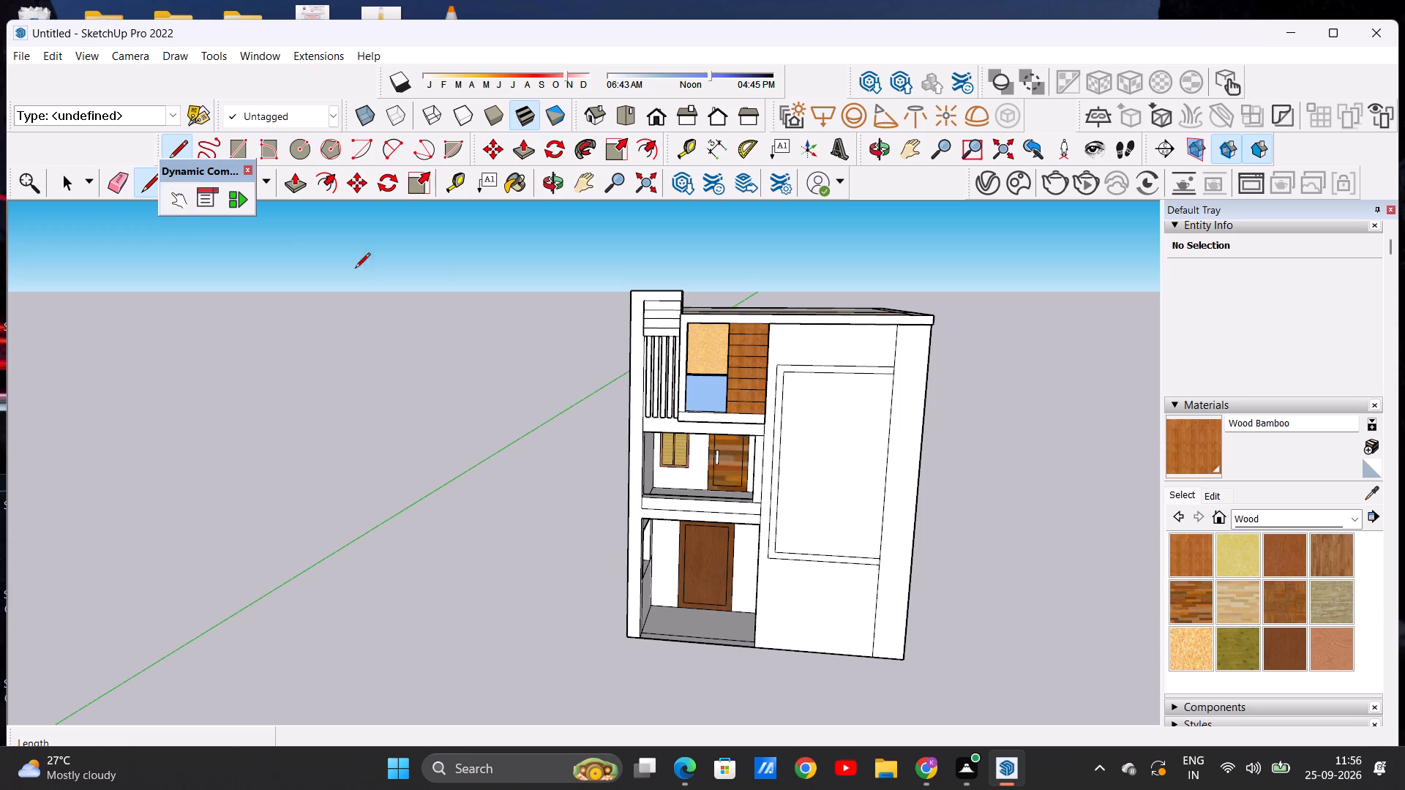
{"action": "scroll", "coordinate": [888, 342], "scroll_direction": "up", "scroll_amount": 5}
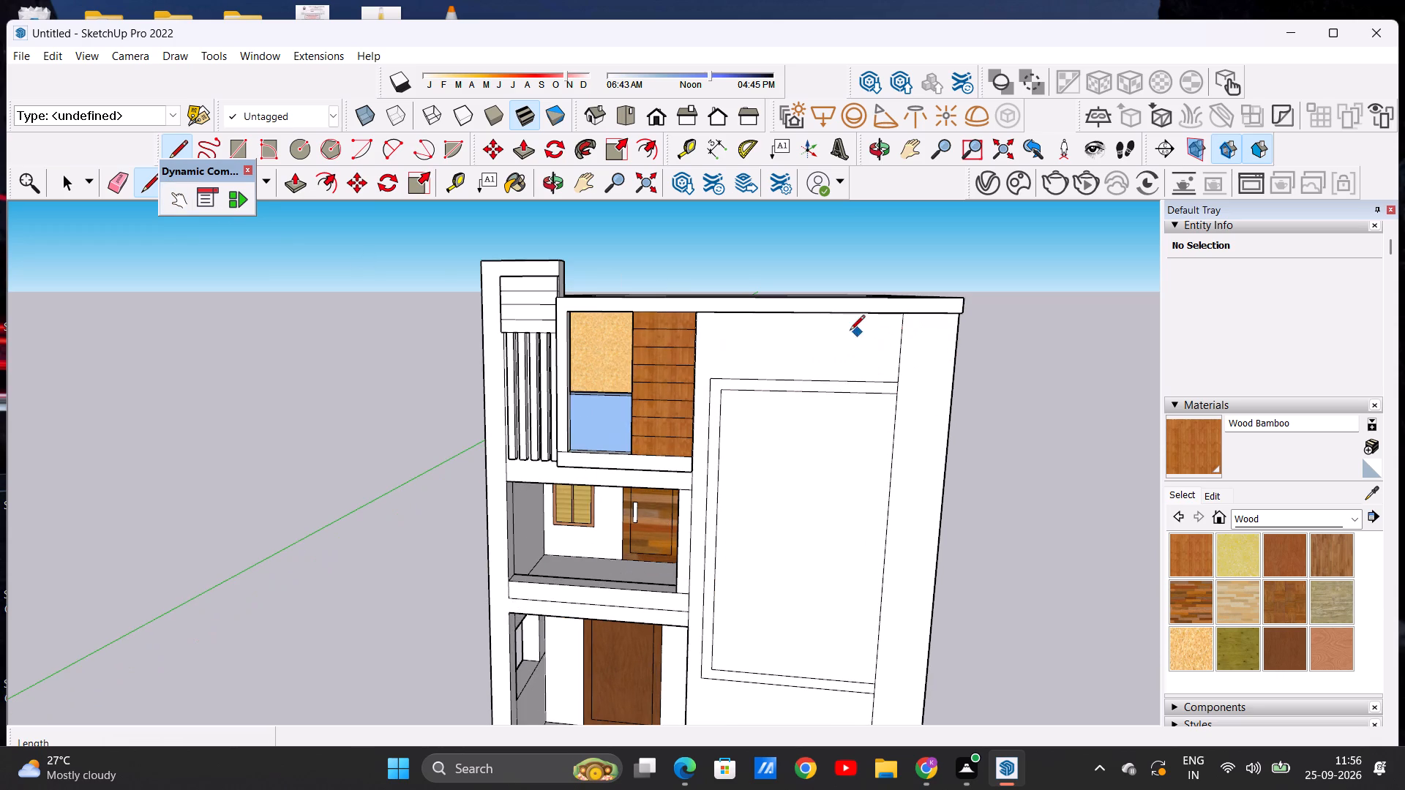
{"action": "left_click", "coordinate": [244, 147]}
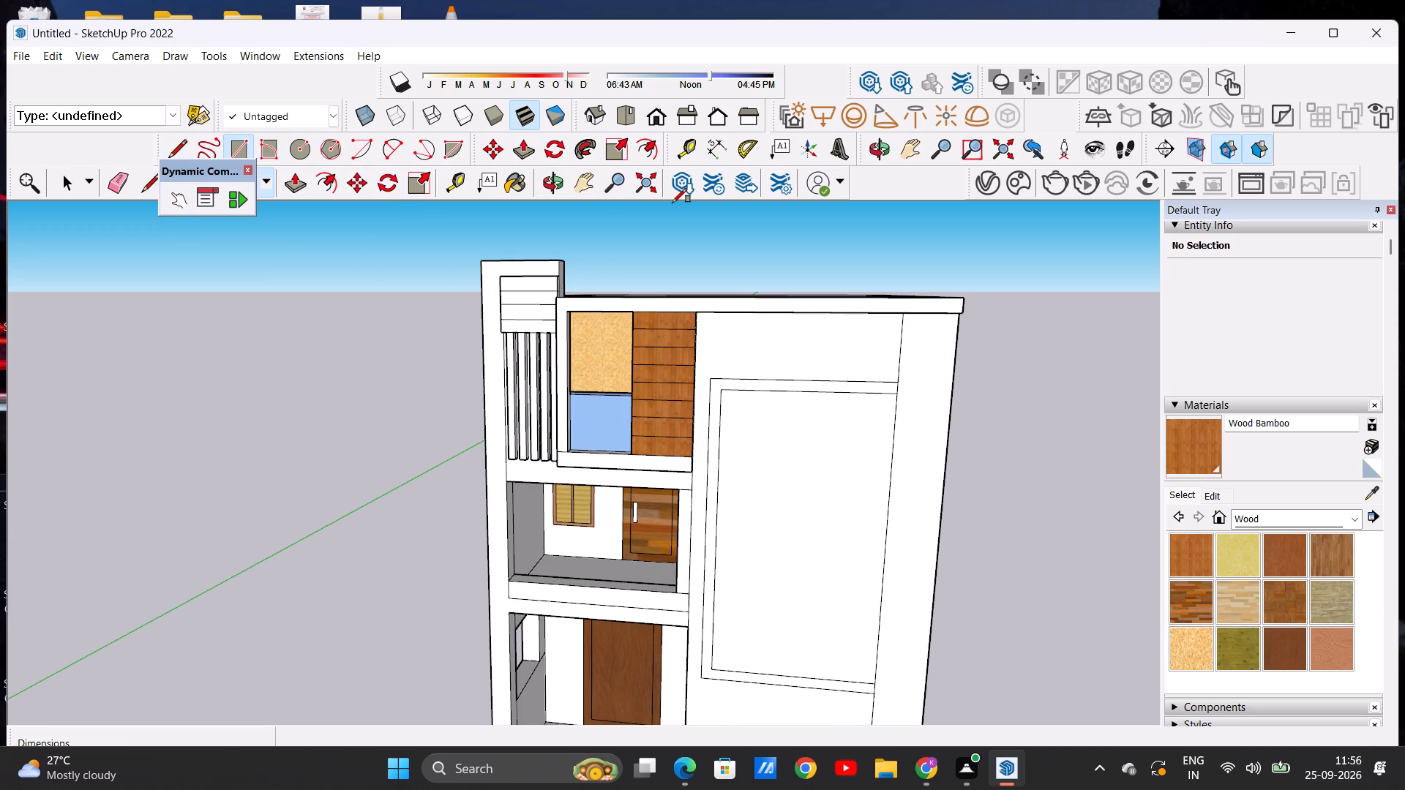
{"action": "left_click", "coordinate": [172, 150]}
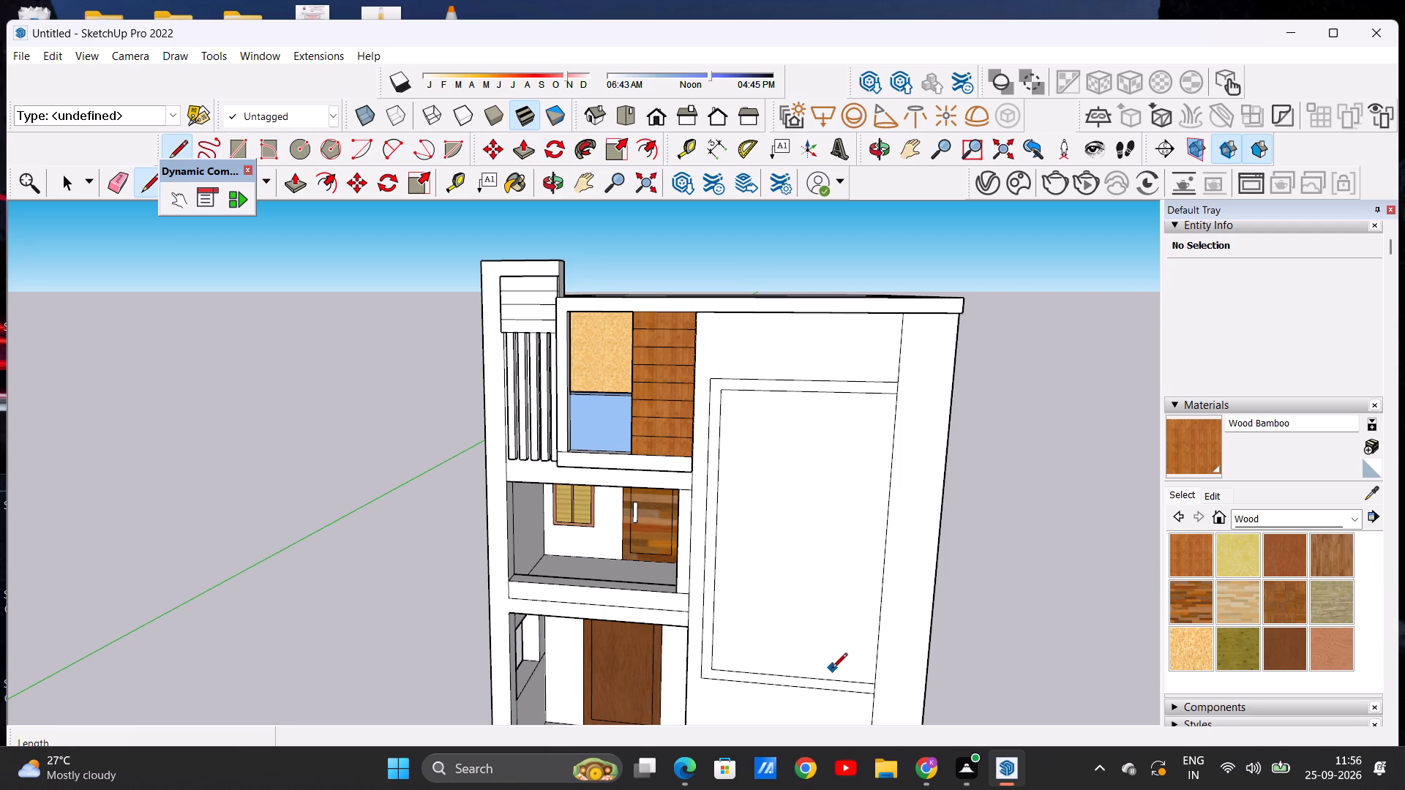
{"action": "left_click", "coordinate": [794, 674]}
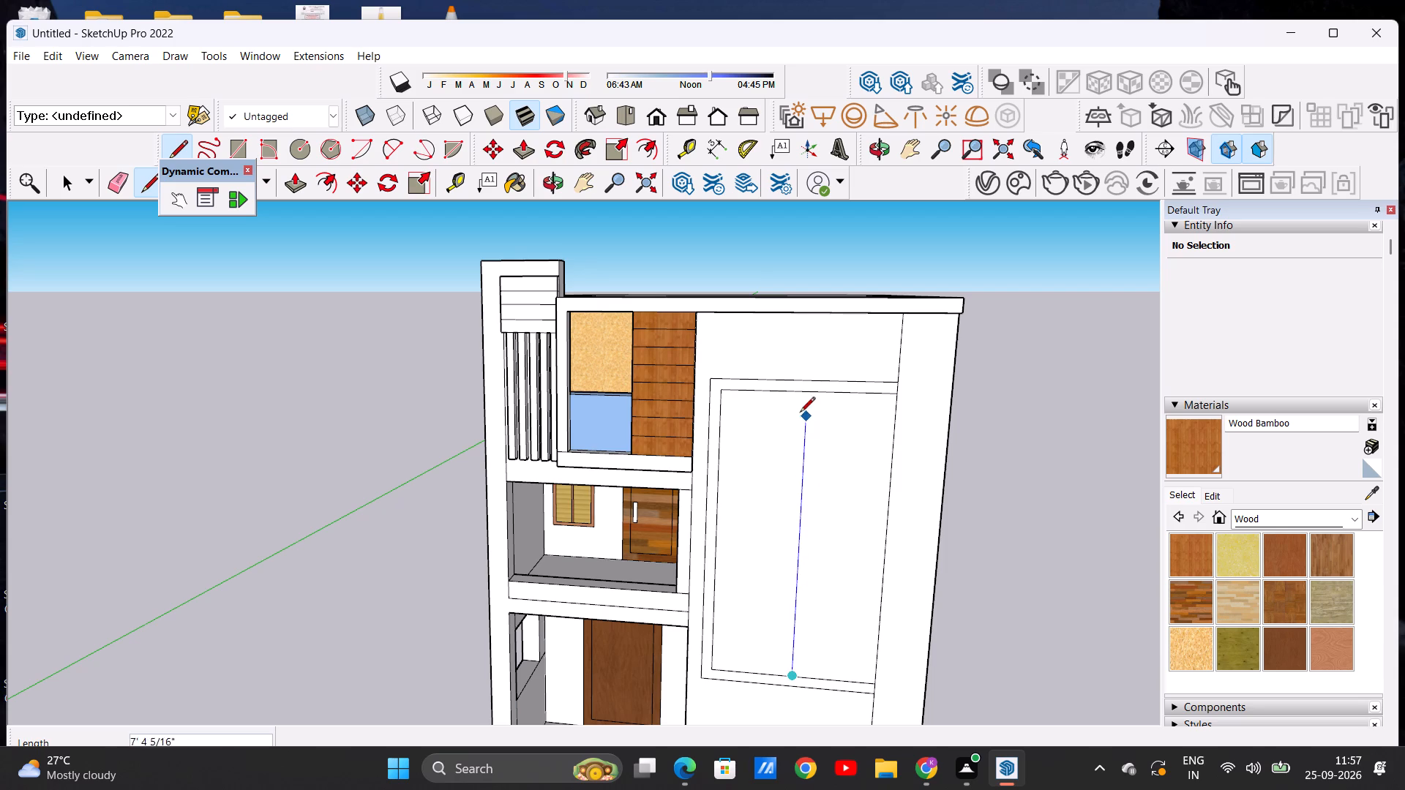
{"action": "scroll", "coordinate": [811, 336], "scroll_direction": "up", "scroll_amount": 6}
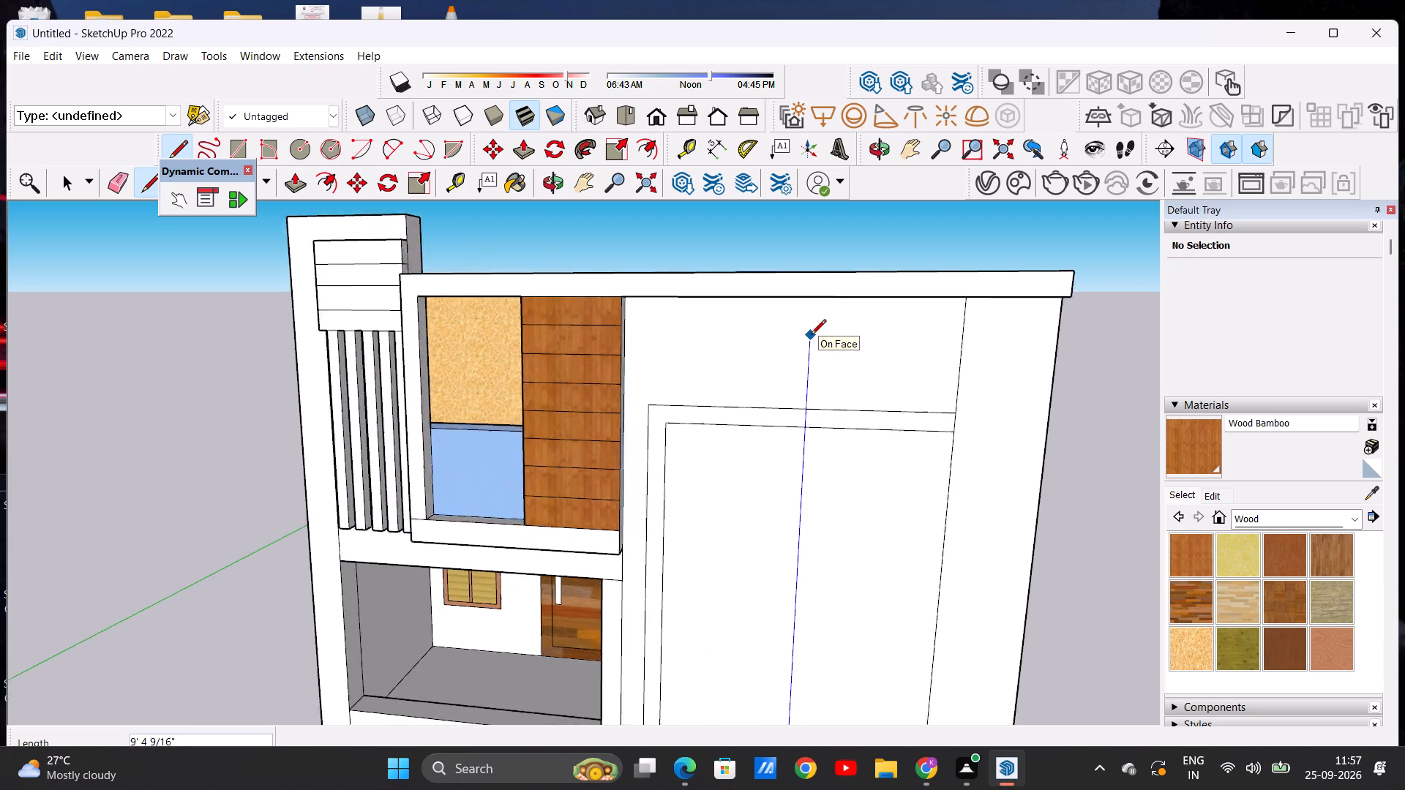
{"action": "middle_click_drag", "start_coordinate": [814, 366], "coordinate": [823, 301]}
{"action": "scroll", "coordinate": [811, 294], "scroll_direction": "up", "scroll_amount": 4}
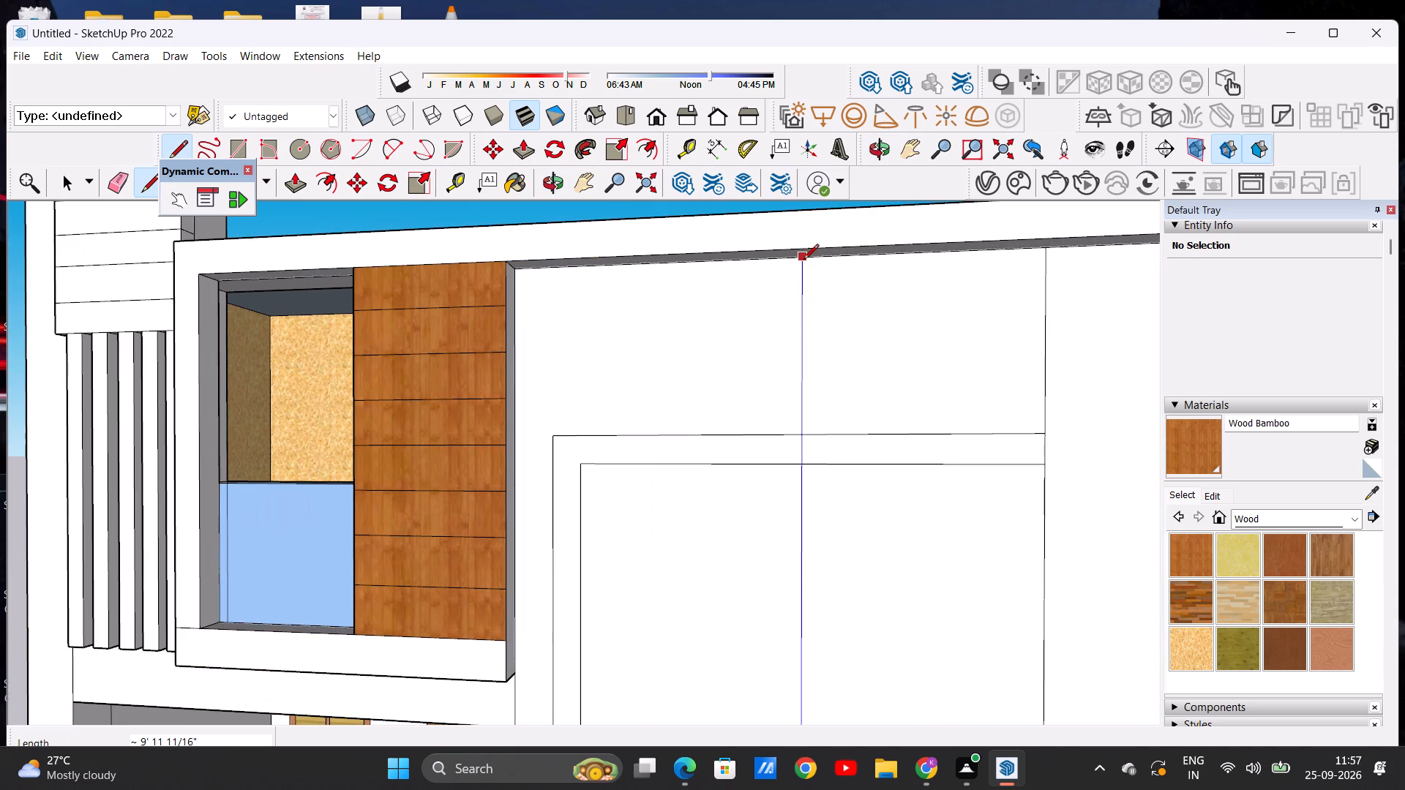
{"action": "left_click", "coordinate": [803, 259]}
{"action": "key", "text": "space"}
{"action": "scroll", "coordinate": [842, 430], "scroll_direction": "down", "scroll_amount": 6}
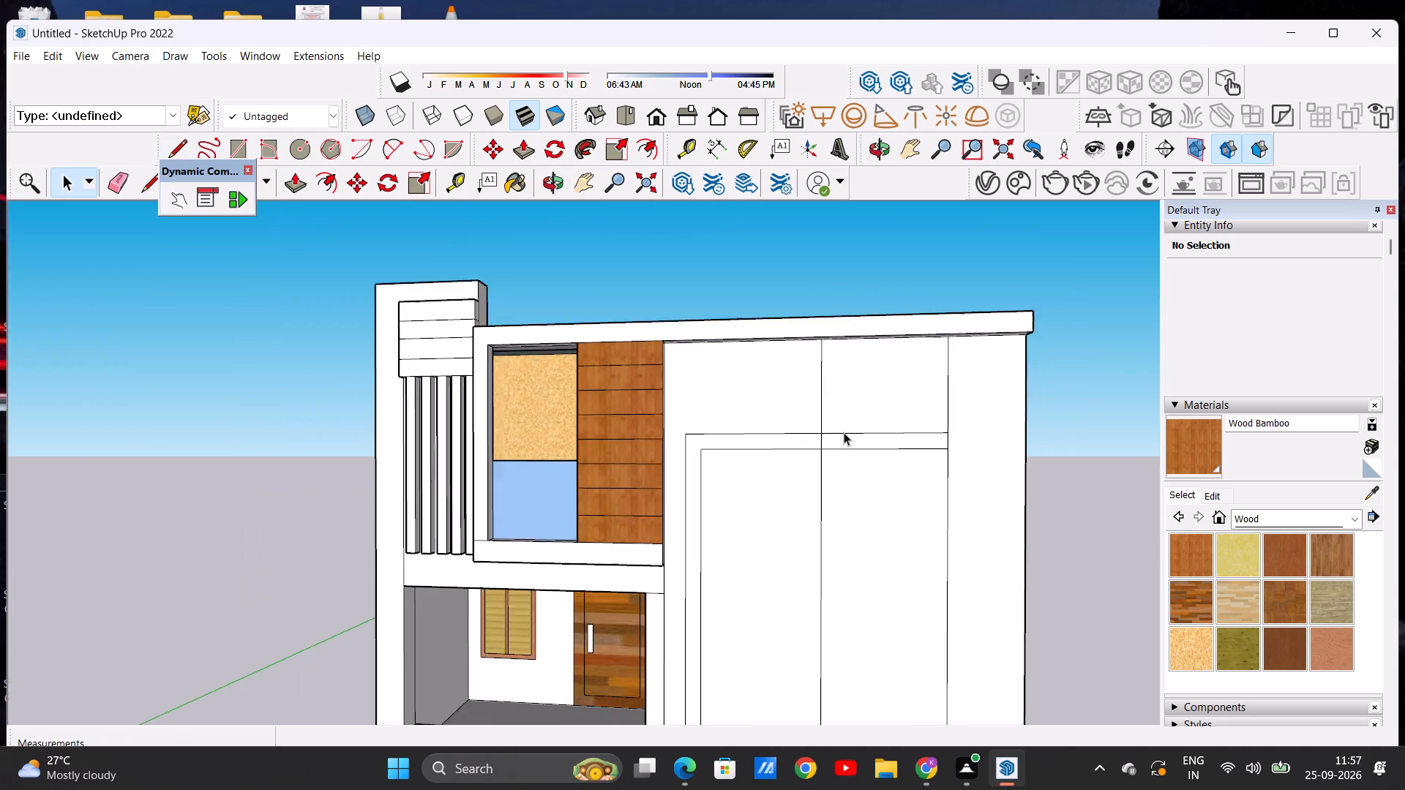
Push/Pull the border strip on the porch side of the new vertical line outward about 4 3/4".
{"action": "scroll", "coordinate": [844, 432], "scroll_direction": "down", "scroll_amount": 10}
{"action": "scroll", "coordinate": [862, 417], "scroll_direction": "up", "scroll_amount": 2}
{"action": "middle_click_drag", "start_coordinate": [849, 468], "coordinate": [885, 521]}
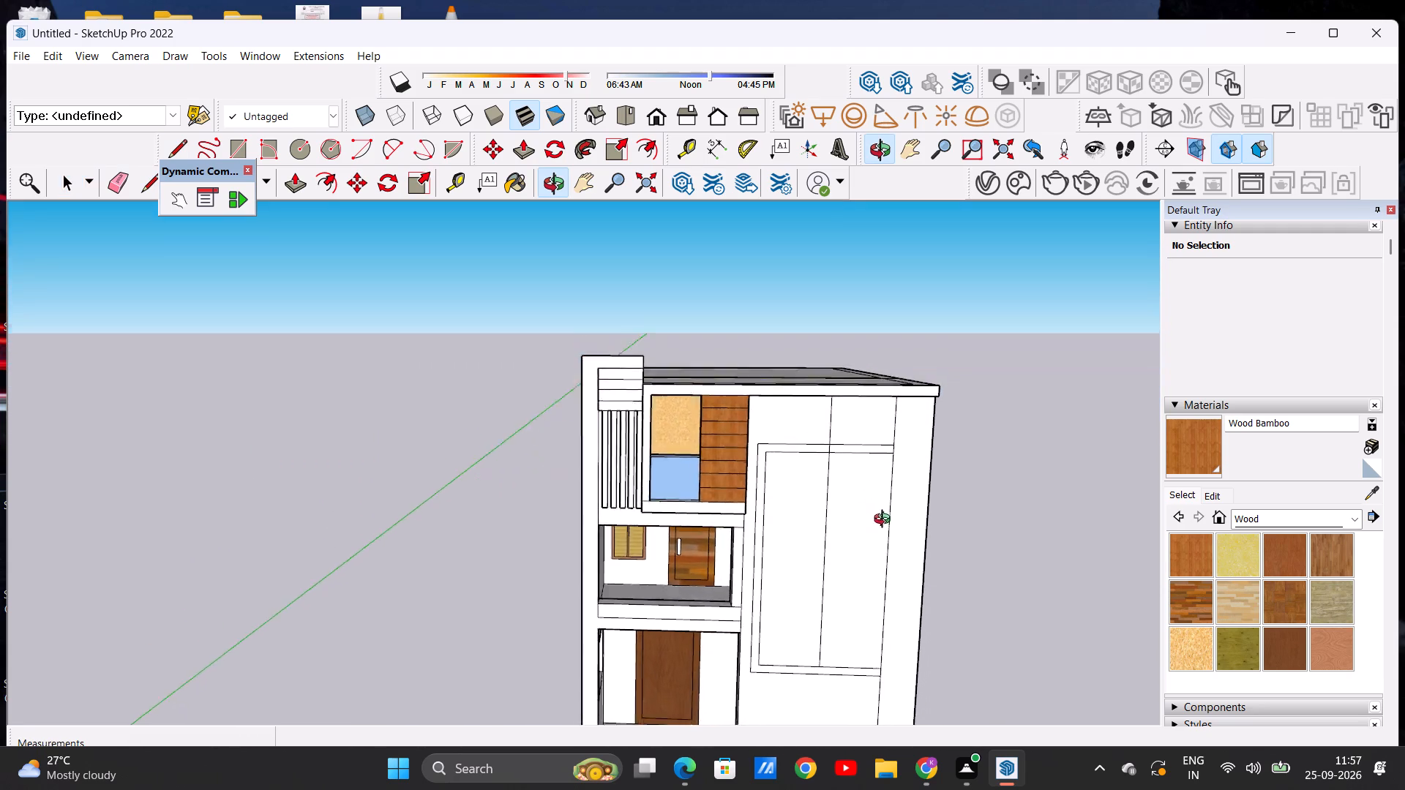
{"action": "middle_click_drag", "start_coordinate": [885, 521], "coordinate": [923, 498]}
{"action": "scroll", "coordinate": [869, 477], "scroll_direction": "up", "scroll_amount": 2}
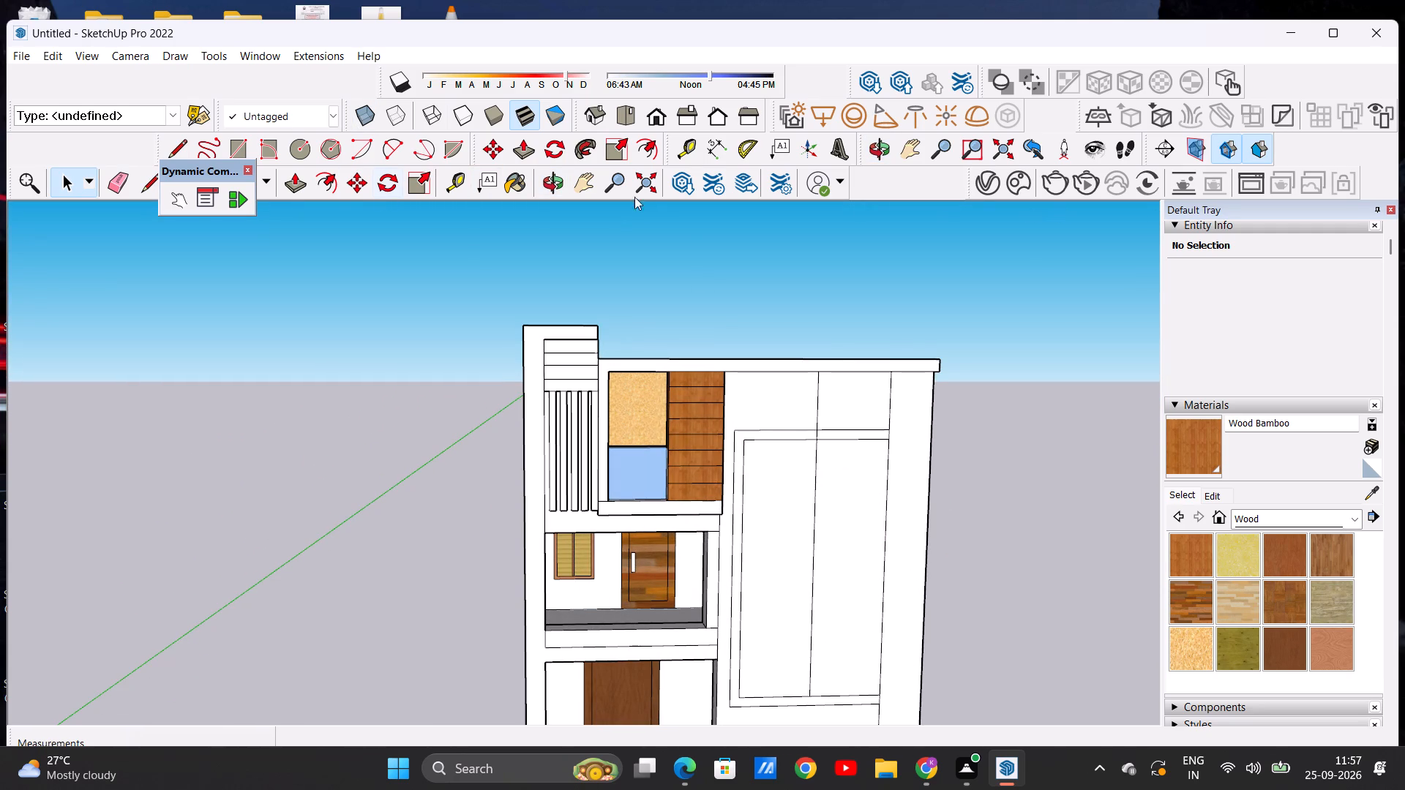
{"action": "left_click", "coordinate": [291, 184]}
{"action": "scroll", "coordinate": [750, 473], "scroll_direction": "down", "scroll_amount": 3}
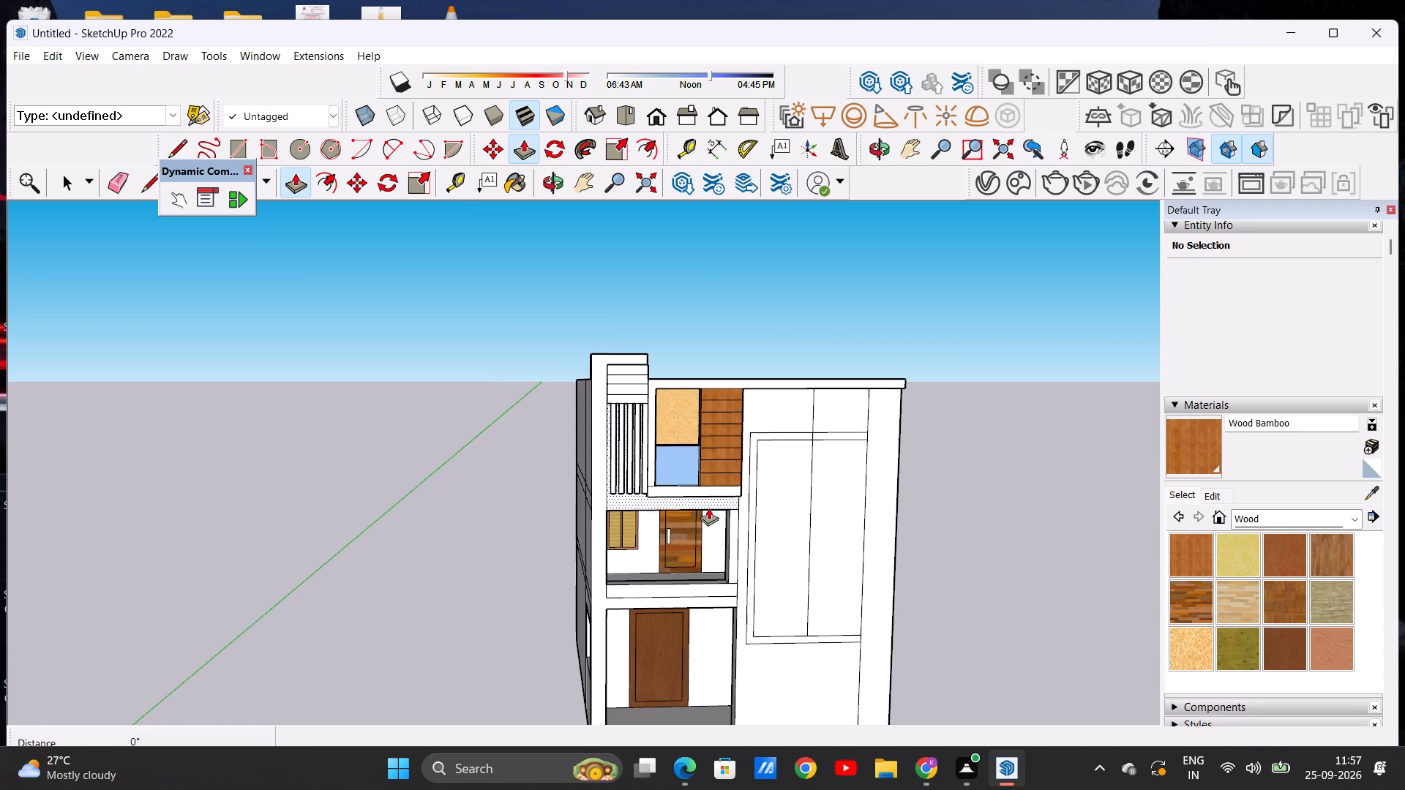
{"action": "middle_click_drag", "start_coordinate": [712, 522], "coordinate": [823, 541]}
{"action": "scroll", "coordinate": [756, 470], "scroll_direction": "up", "scroll_amount": 9}
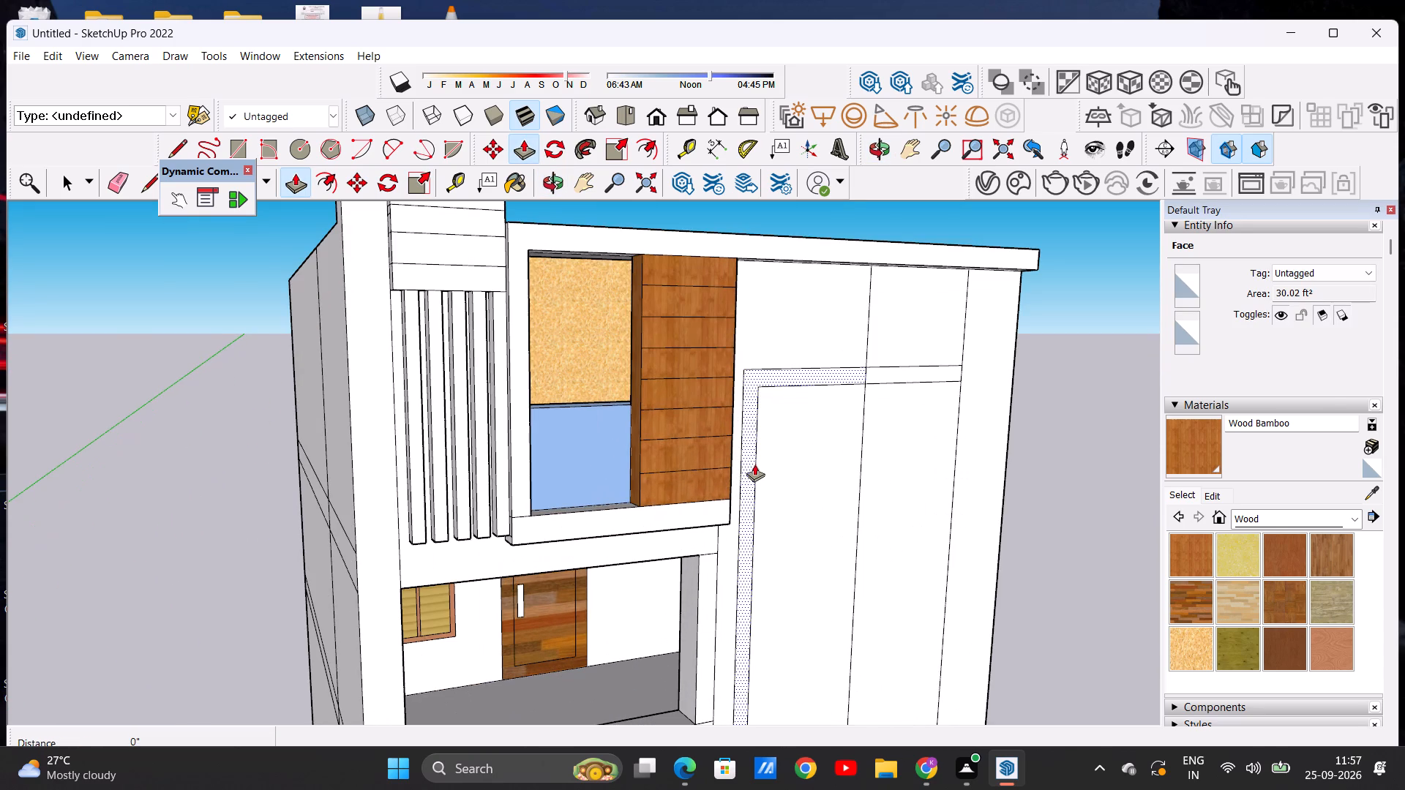
{"action": "left_click", "coordinate": [746, 474]}
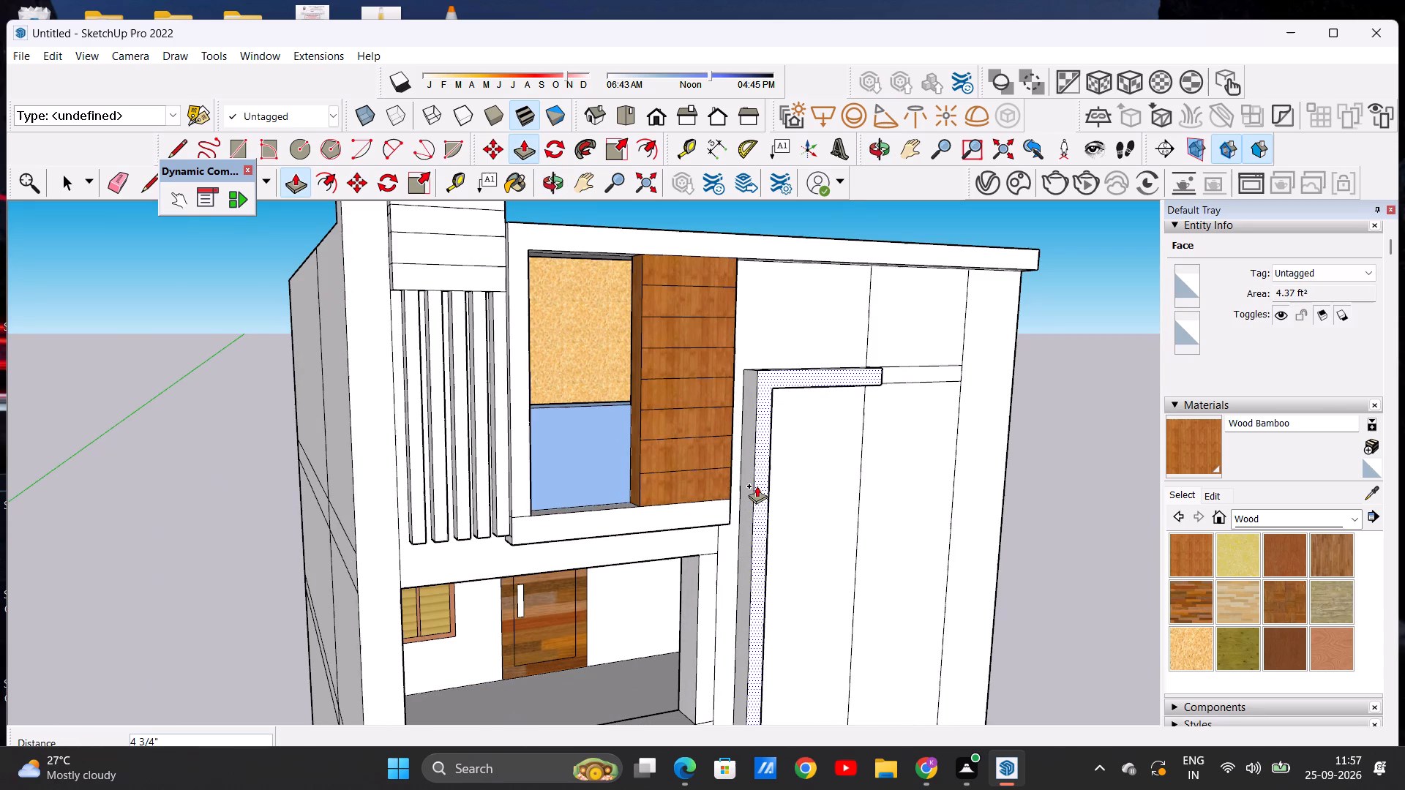
{"action": "left_click", "coordinate": [757, 486]}
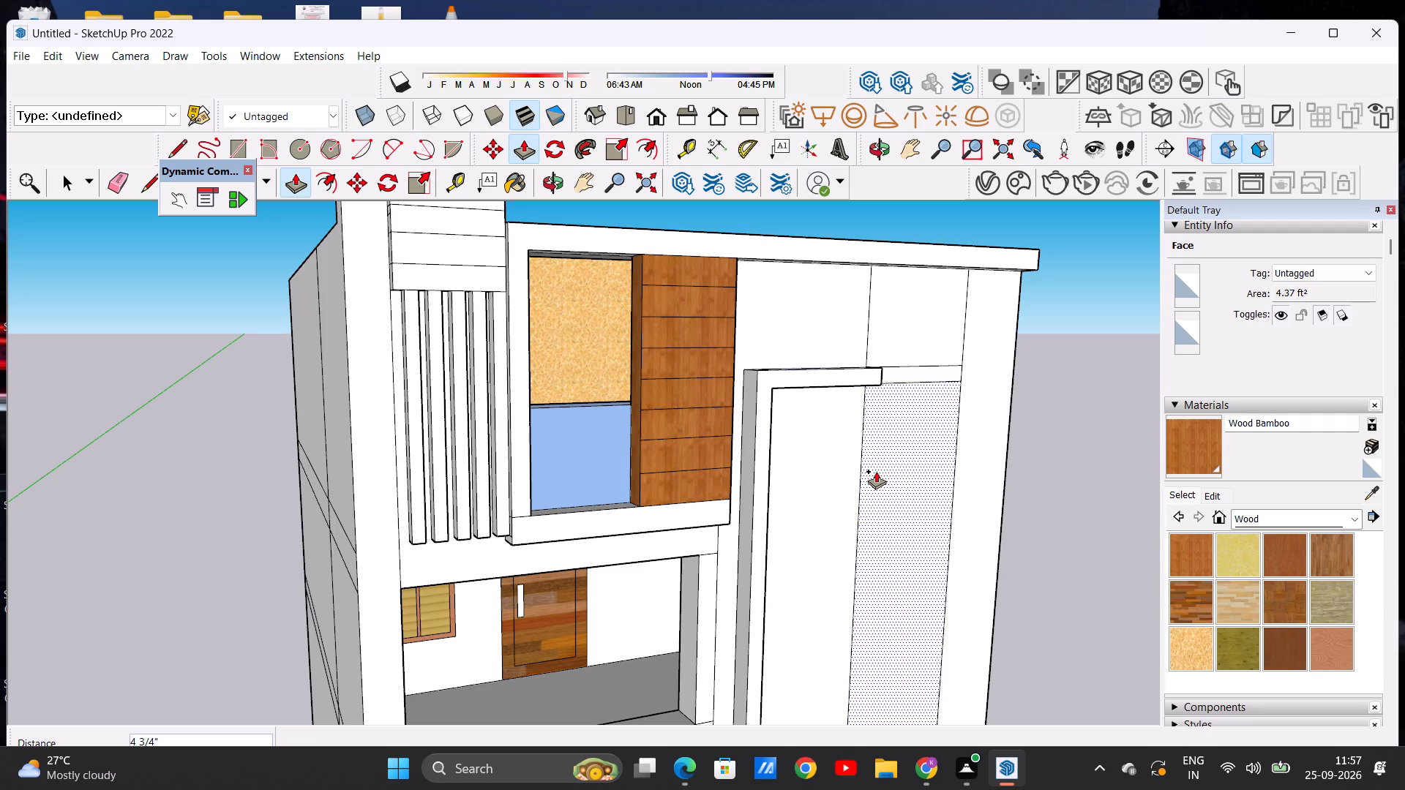
Push/Pull the inner panel on the outer-corner side of the dividing line and the panel above it outward about 4 1/8".
{"action": "left_click", "coordinate": [876, 471]}
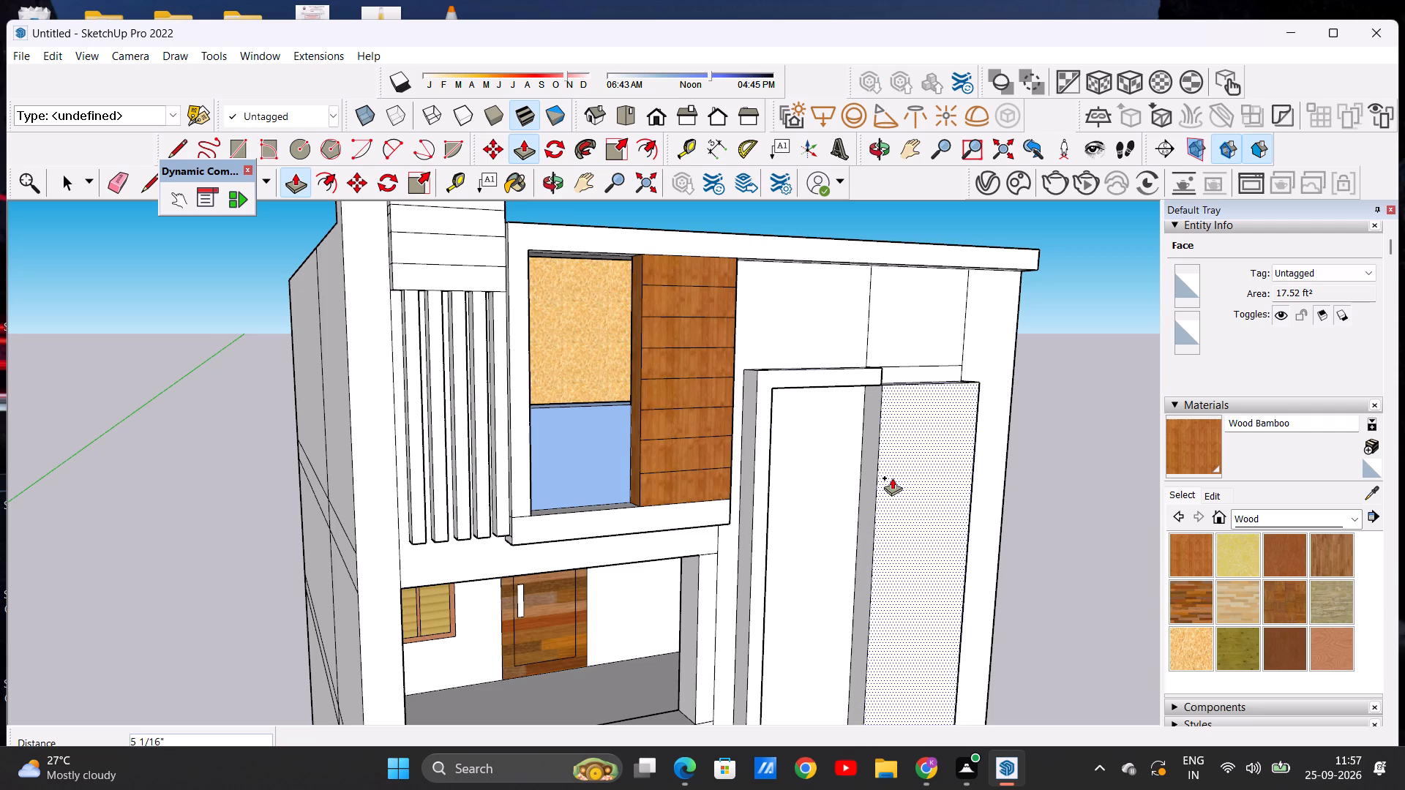
{"action": "left_click", "coordinate": [889, 476]}
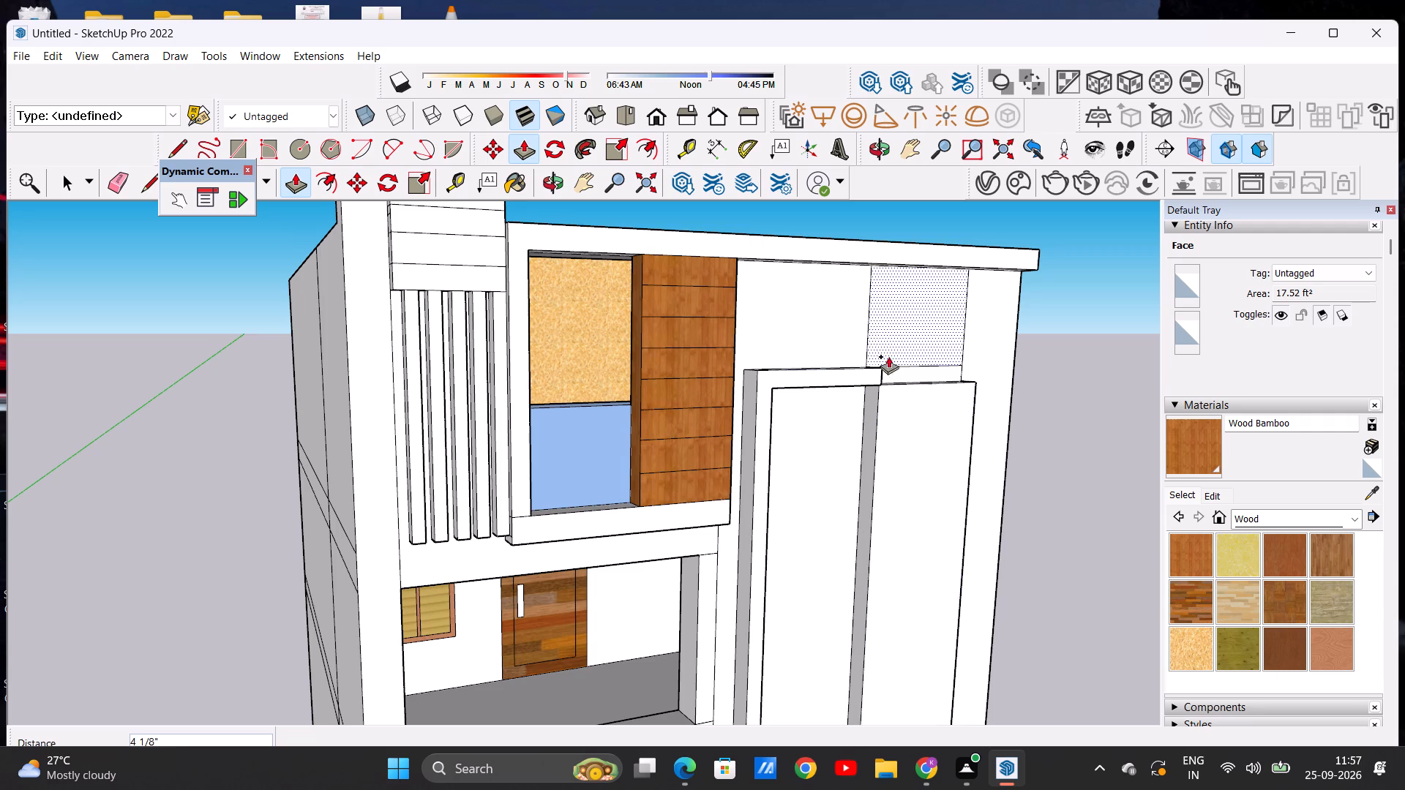
{"action": "left_click", "coordinate": [884, 317]}
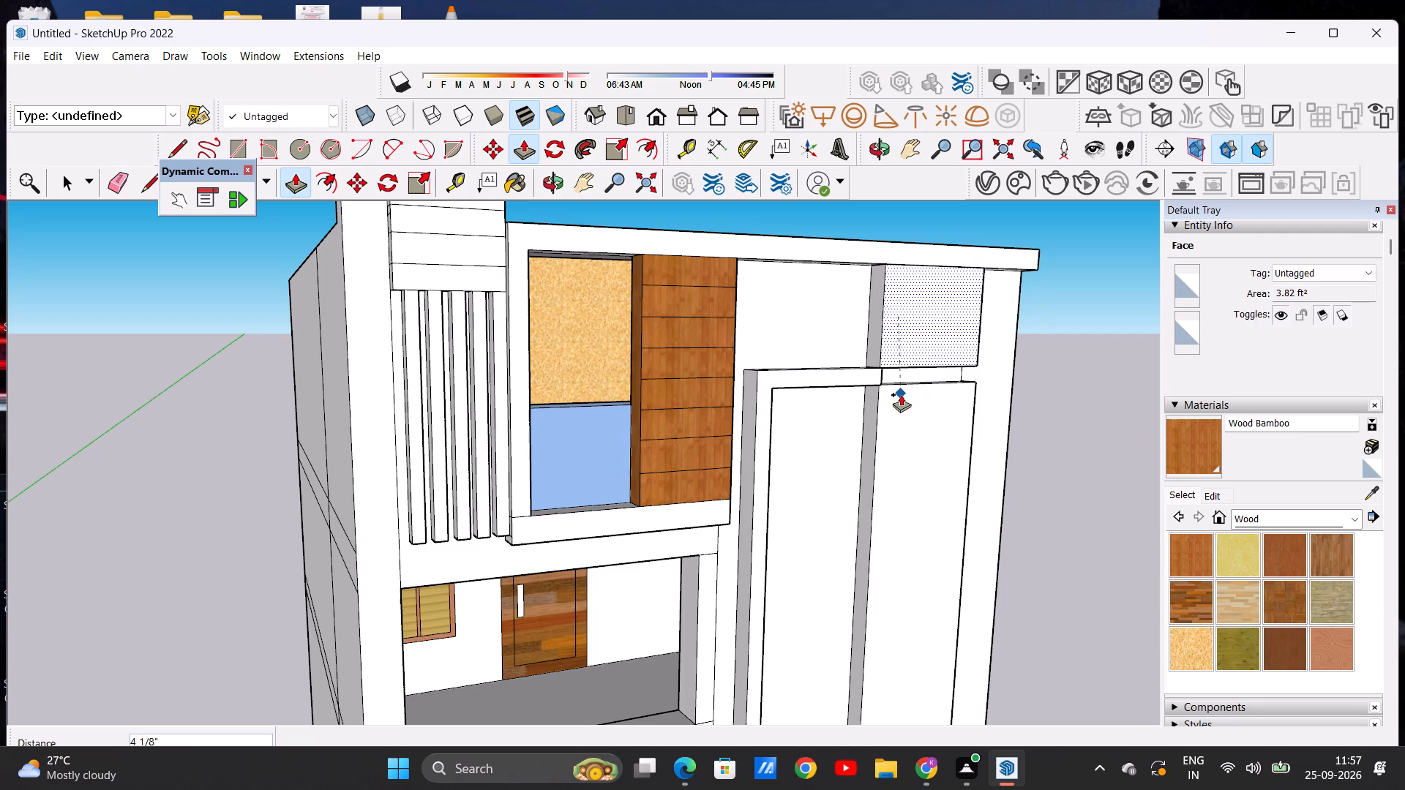
{"action": "left_click", "coordinate": [880, 391]}
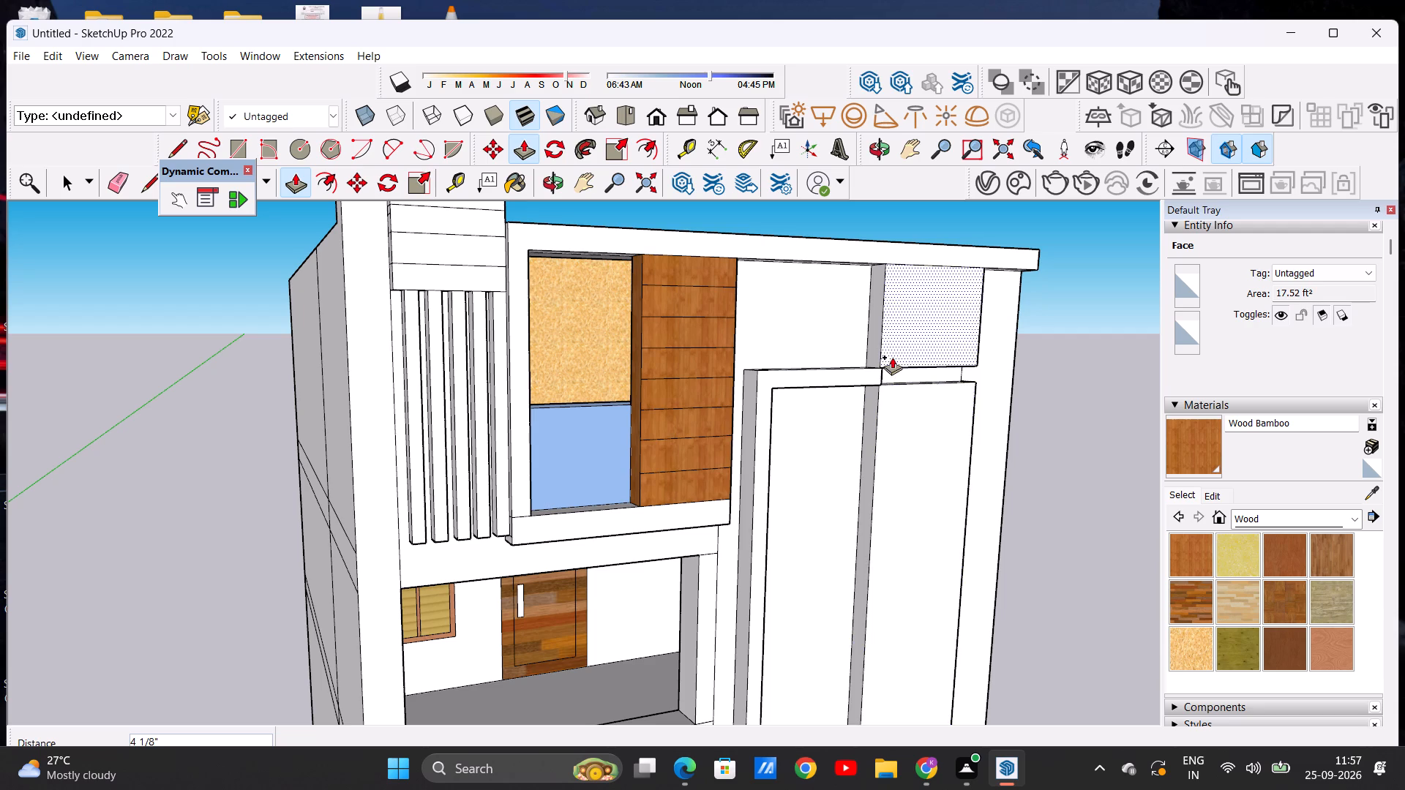
Push/Pull the remaining upper border strip between the two raised panels outward 4 3/4", flush with the raised frame.
{"action": "scroll", "coordinate": [895, 359], "scroll_direction": "up", "scroll_amount": 11}
{"action": "left_click", "coordinate": [888, 390]}
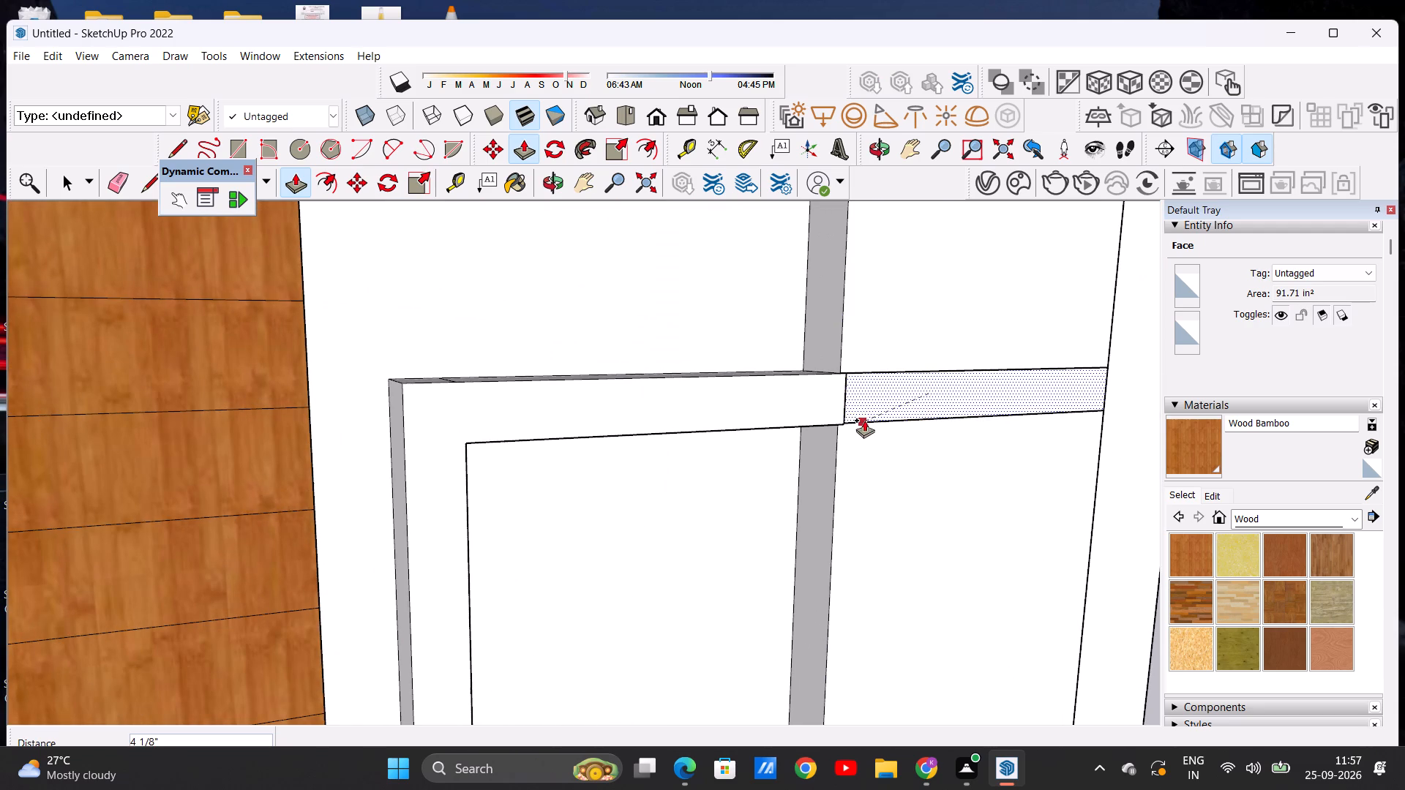
{"action": "left_click", "coordinate": [843, 424]}
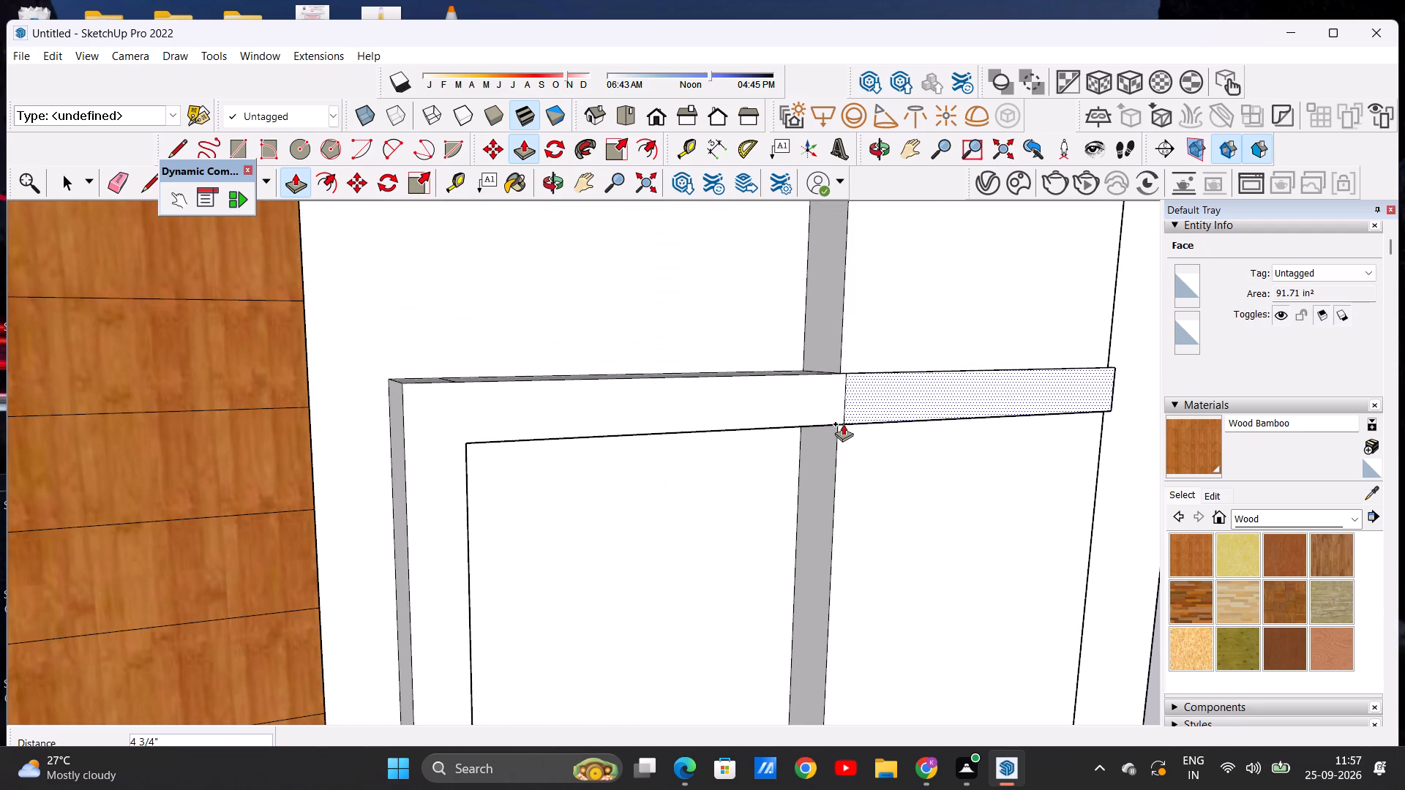
Erase the leftover short vertical edge that splits the raised frame's top strip at the panel dividing line.
{"action": "key", "text": "space"}
{"action": "scroll", "coordinate": [880, 391], "scroll_direction": "down", "scroll_amount": 9}
{"action": "middle_click_drag", "start_coordinate": [908, 417], "coordinate": [841, 417]}
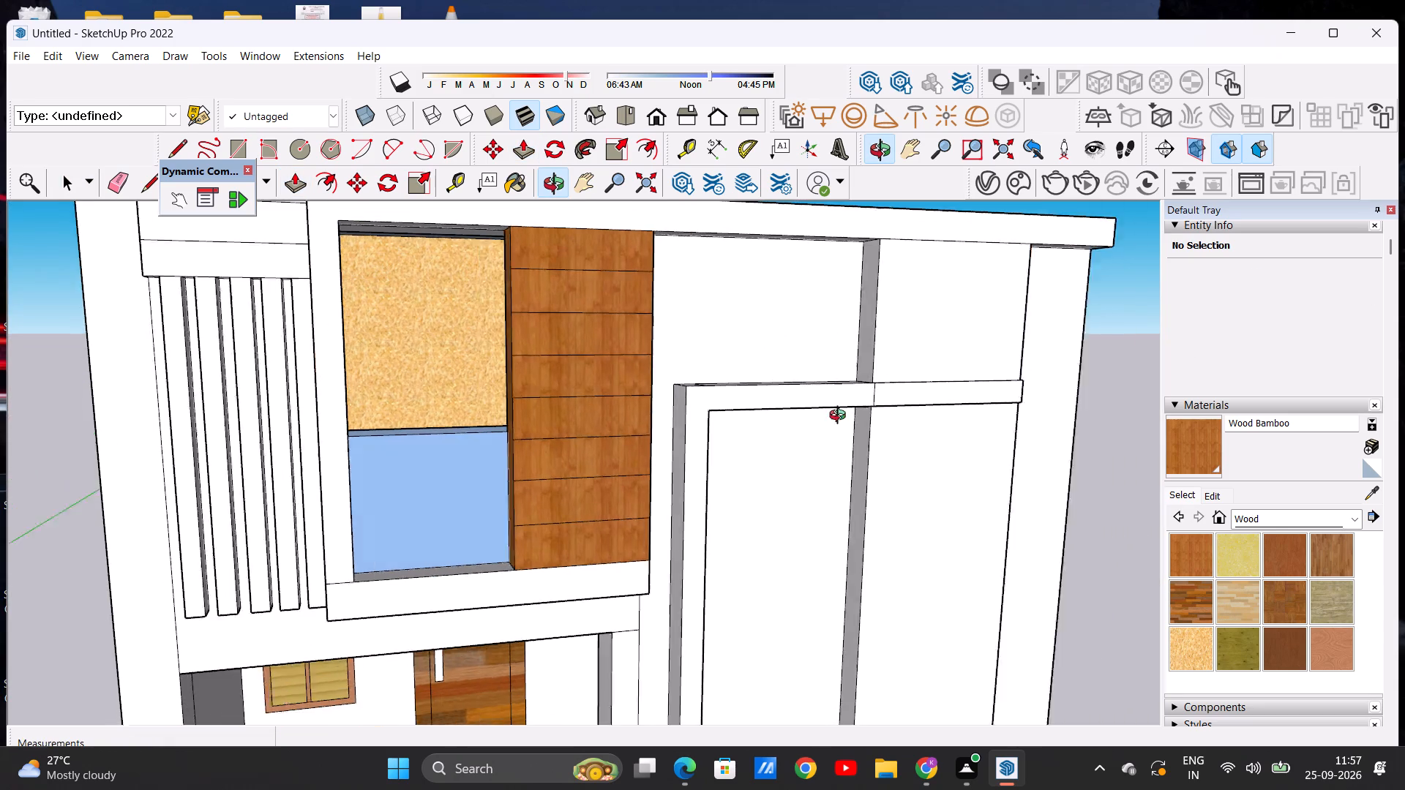
{"action": "middle_click_drag", "start_coordinate": [841, 417], "coordinate": [711, 388]}
{"action": "scroll", "coordinate": [850, 380], "scroll_direction": "up", "scroll_amount": 2}
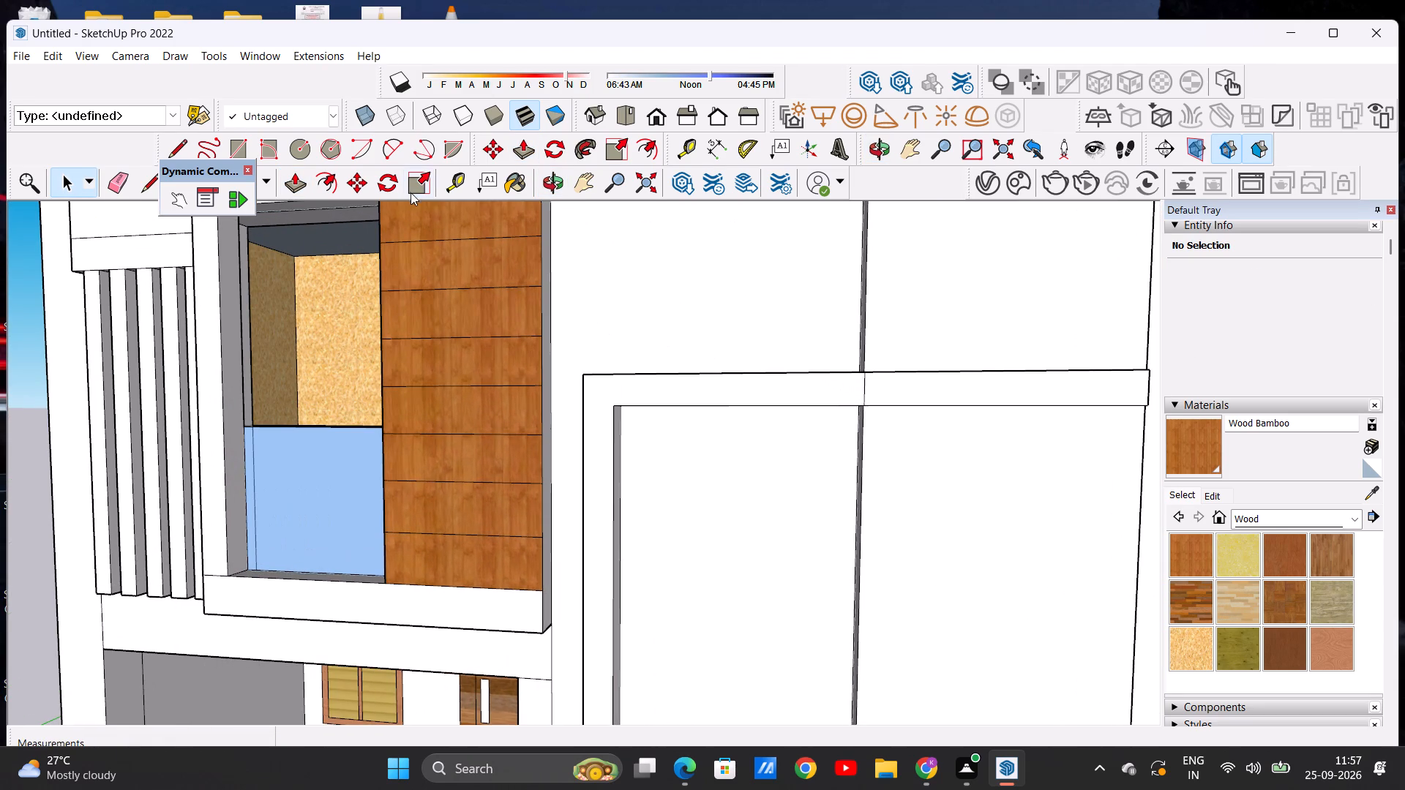
{"action": "left_click", "coordinate": [118, 184]}
{"action": "scroll", "coordinate": [882, 371], "scroll_direction": "up", "scroll_amount": 3}
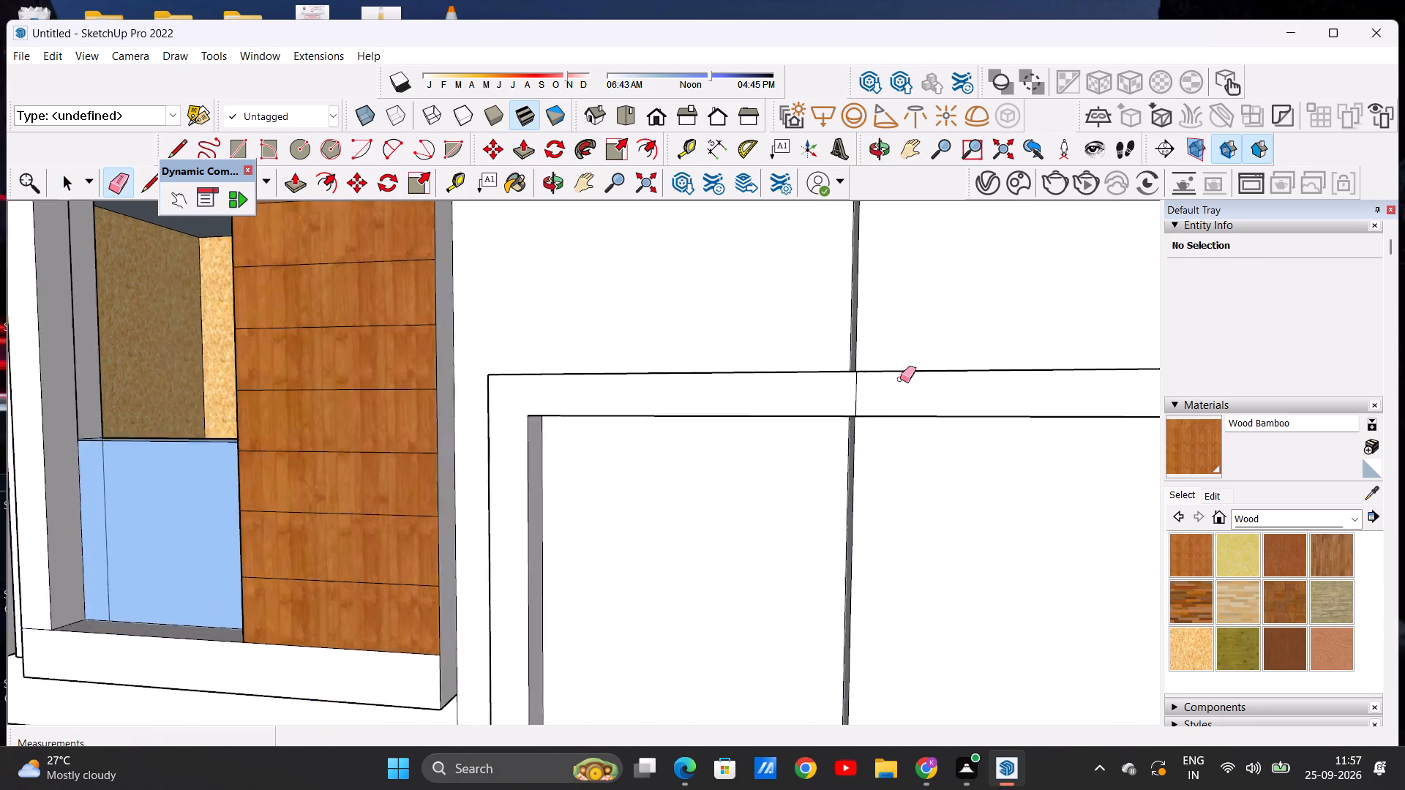
{"action": "scroll", "coordinate": [900, 379], "scroll_direction": "up", "scroll_amount": 2}
{"action": "left_click_drag", "start_coordinate": [828, 396], "coordinate": [885, 396]}
{"action": "scroll", "coordinate": [817, 402], "scroll_direction": "down", "scroll_amount": 20}
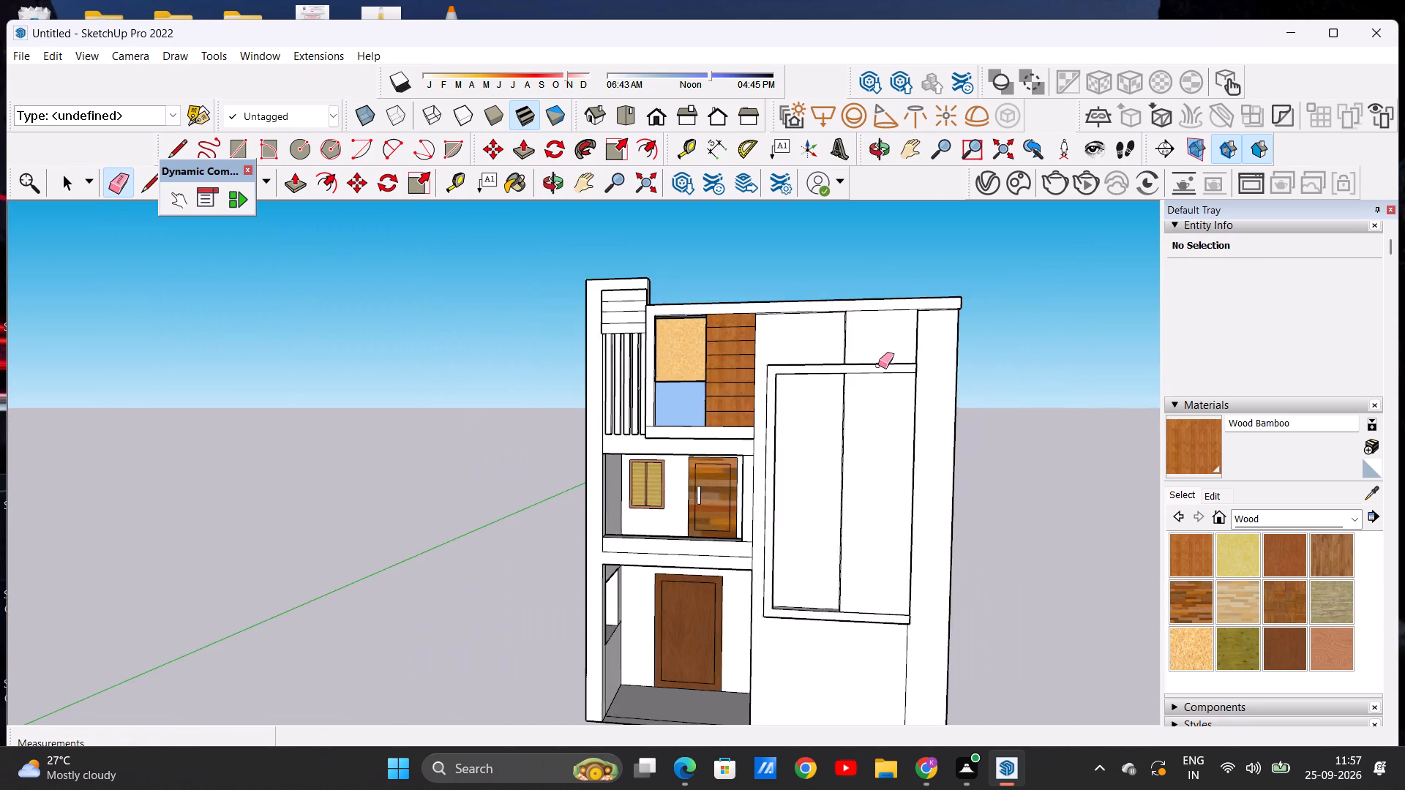
Examine the raised frame and its two inner panels on the facade from several distances and angles.
{"action": "scroll", "coordinate": [878, 365], "scroll_direction": "down", "scroll_amount": 4}
{"action": "scroll", "coordinate": [833, 437], "scroll_direction": "down", "scroll_amount": 3}
{"action": "middle_click_drag", "start_coordinate": [825, 451], "coordinate": [863, 478]}
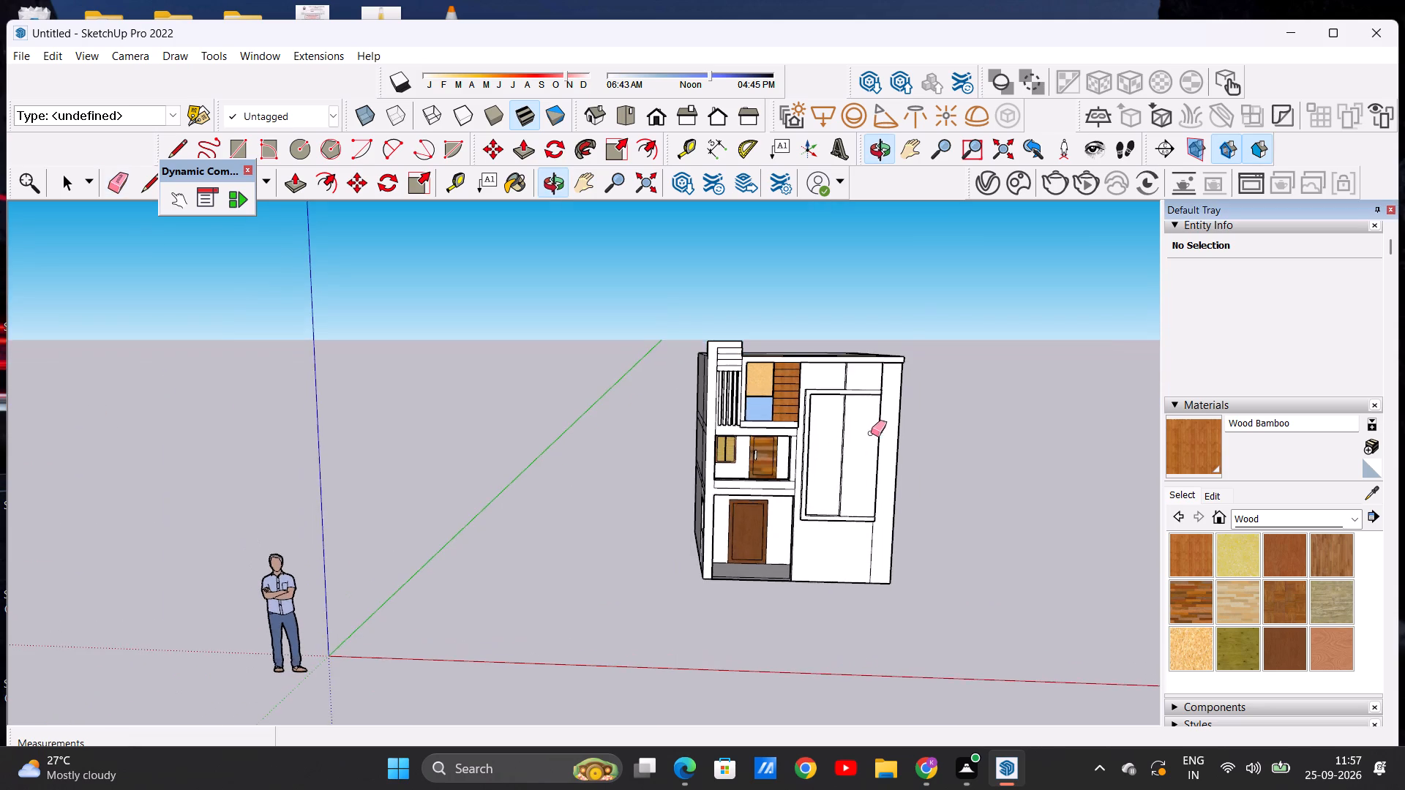
{"action": "scroll", "coordinate": [883, 442], "scroll_direction": "up", "scroll_amount": 4}
{"action": "middle_click_drag", "start_coordinate": [863, 488], "coordinate": [844, 474]}
{"action": "scroll", "coordinate": [821, 379], "scroll_direction": "up", "scroll_amount": 2}
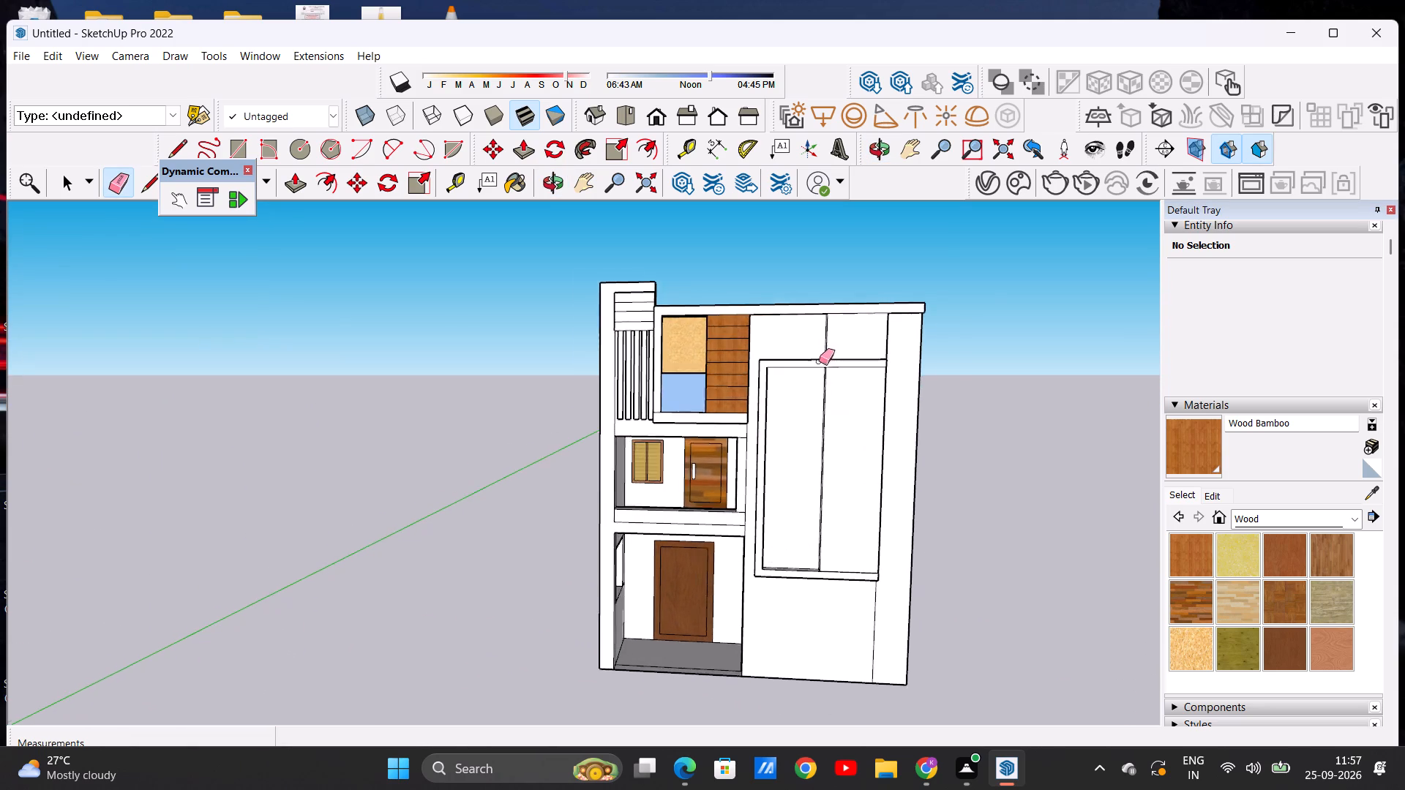
{"action": "scroll", "coordinate": [819, 361], "scroll_direction": "up", "scroll_amount": 4}
{"action": "middle_click_drag", "start_coordinate": [828, 419], "coordinate": [798, 417]}
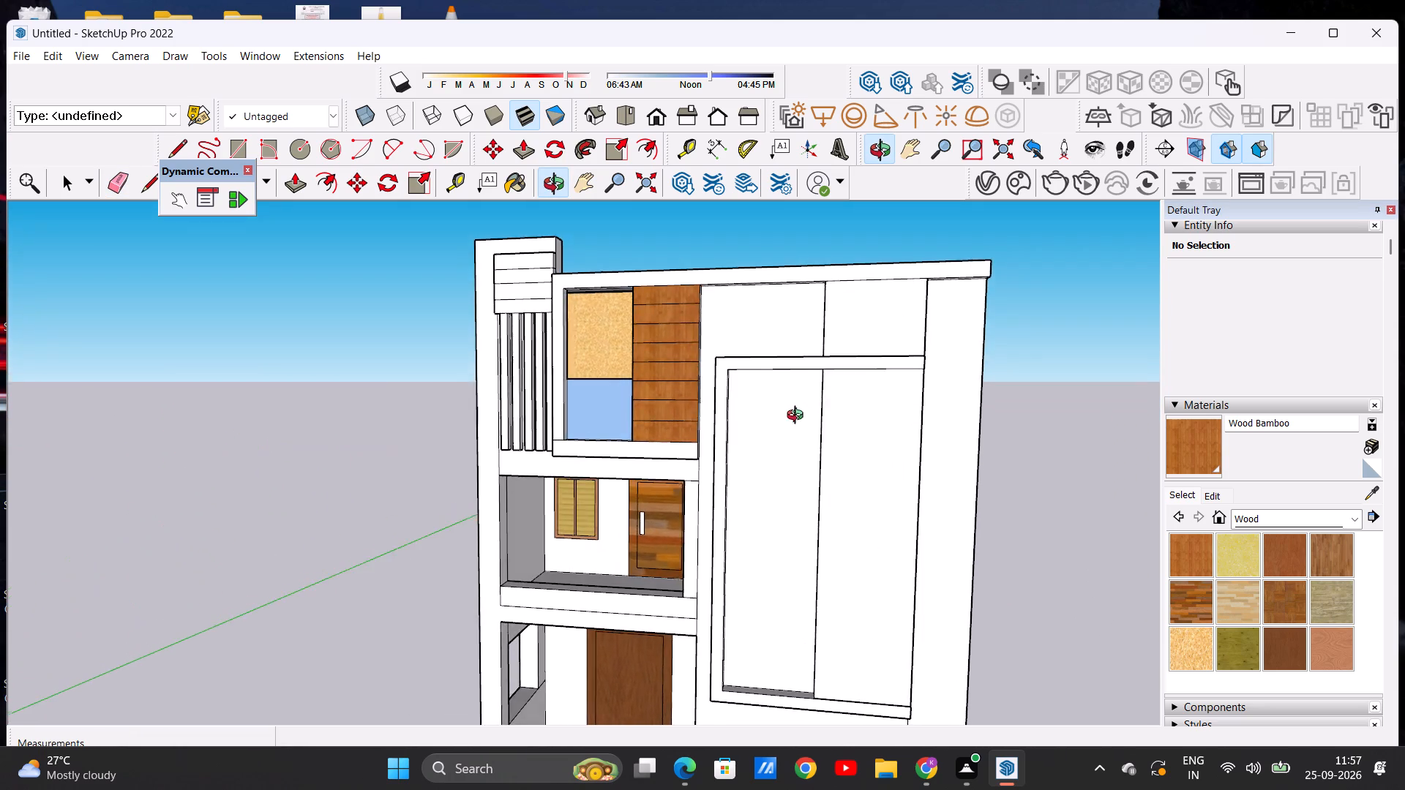
{"action": "middle_click_drag", "start_coordinate": [798, 417], "coordinate": [822, 426]}
{"action": "scroll", "coordinate": [802, 428], "scroll_direction": "up", "scroll_amount": 7}
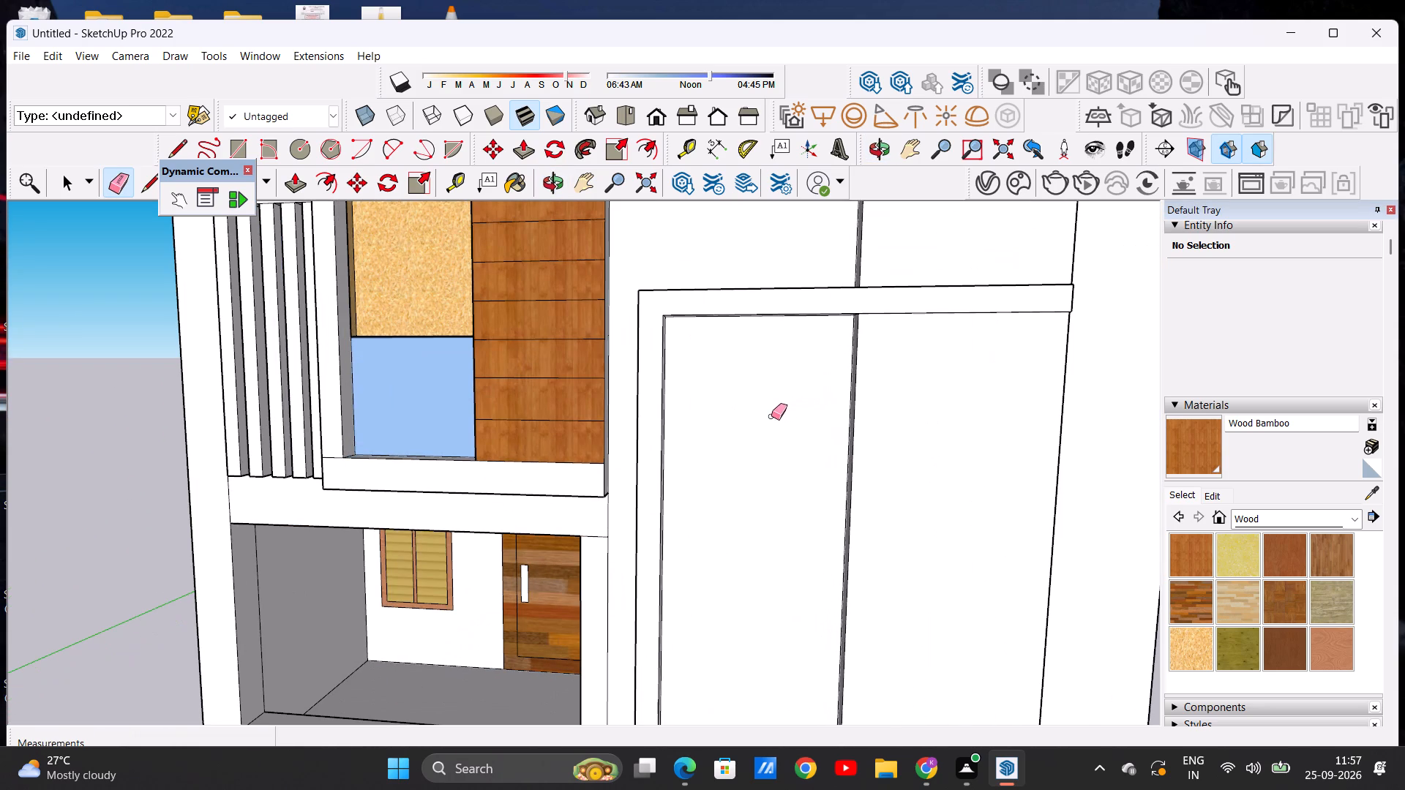
{"action": "scroll", "coordinate": [779, 427], "scroll_direction": "down", "scroll_amount": 3}
{"action": "scroll", "coordinate": [790, 437], "scroll_direction": "up", "scroll_amount": 6}
{"action": "scroll", "coordinate": [781, 437], "scroll_direction": "down", "scroll_amount": 9}
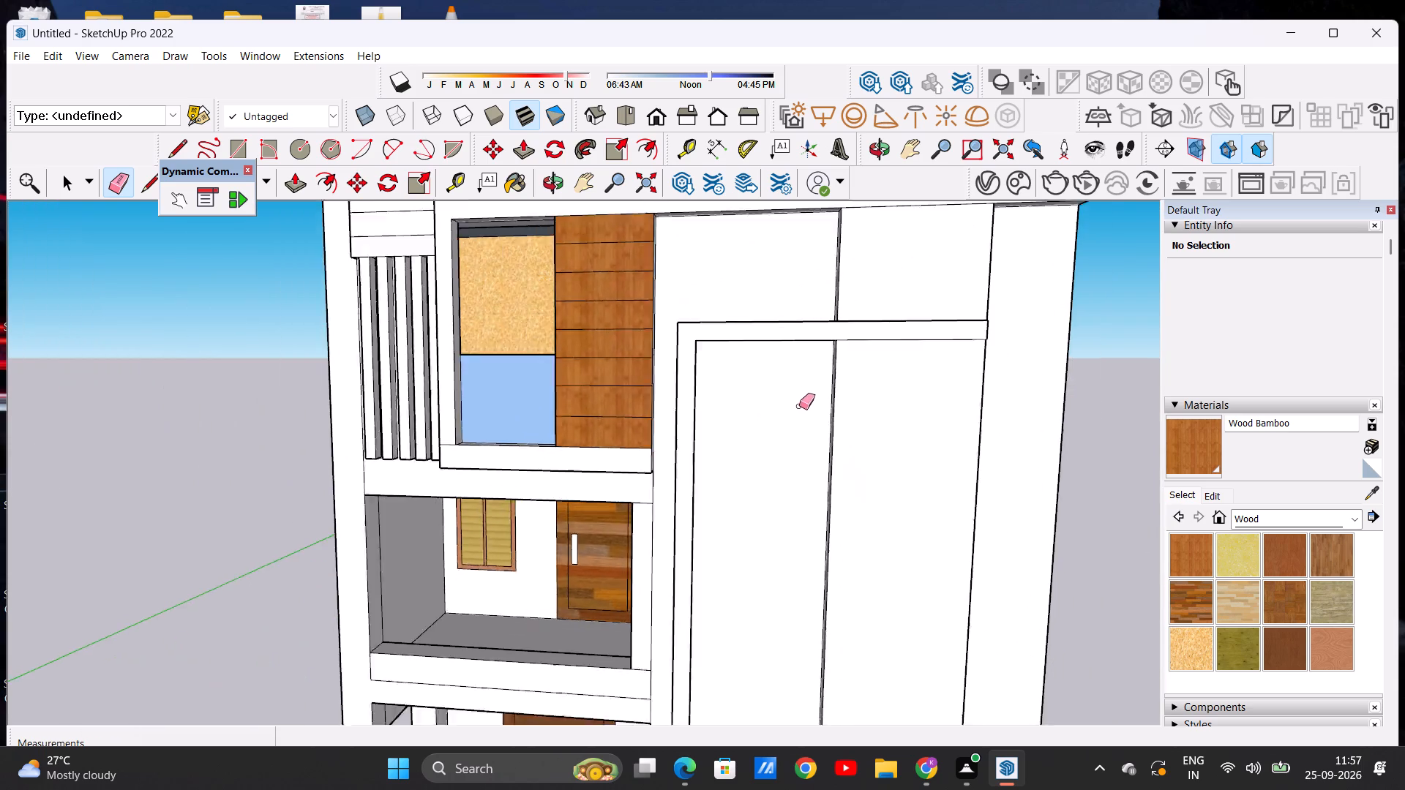
{"action": "scroll", "coordinate": [799, 406], "scroll_direction": "down", "scroll_amount": 2}
{"action": "scroll", "coordinate": [789, 576], "scroll_direction": "up", "scroll_amount": 5}
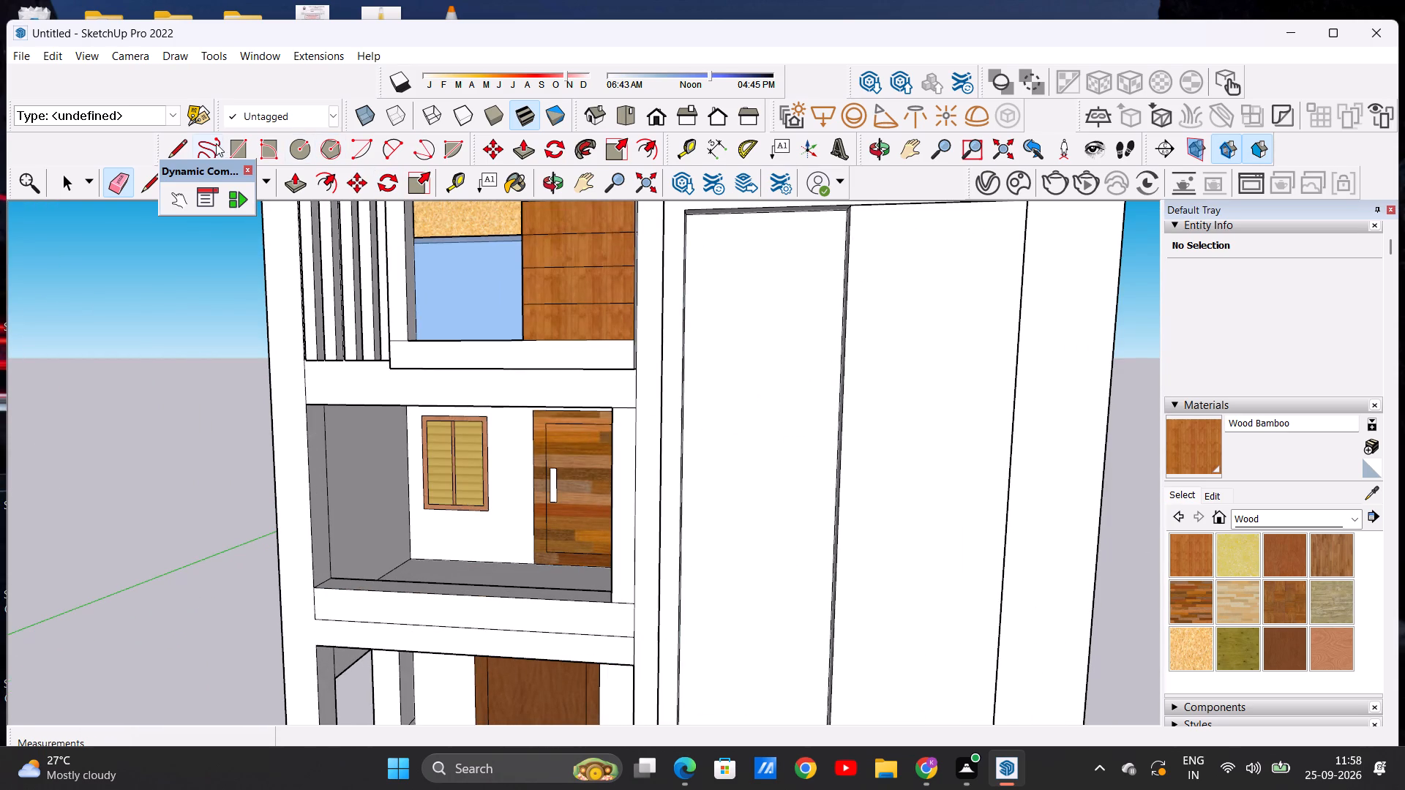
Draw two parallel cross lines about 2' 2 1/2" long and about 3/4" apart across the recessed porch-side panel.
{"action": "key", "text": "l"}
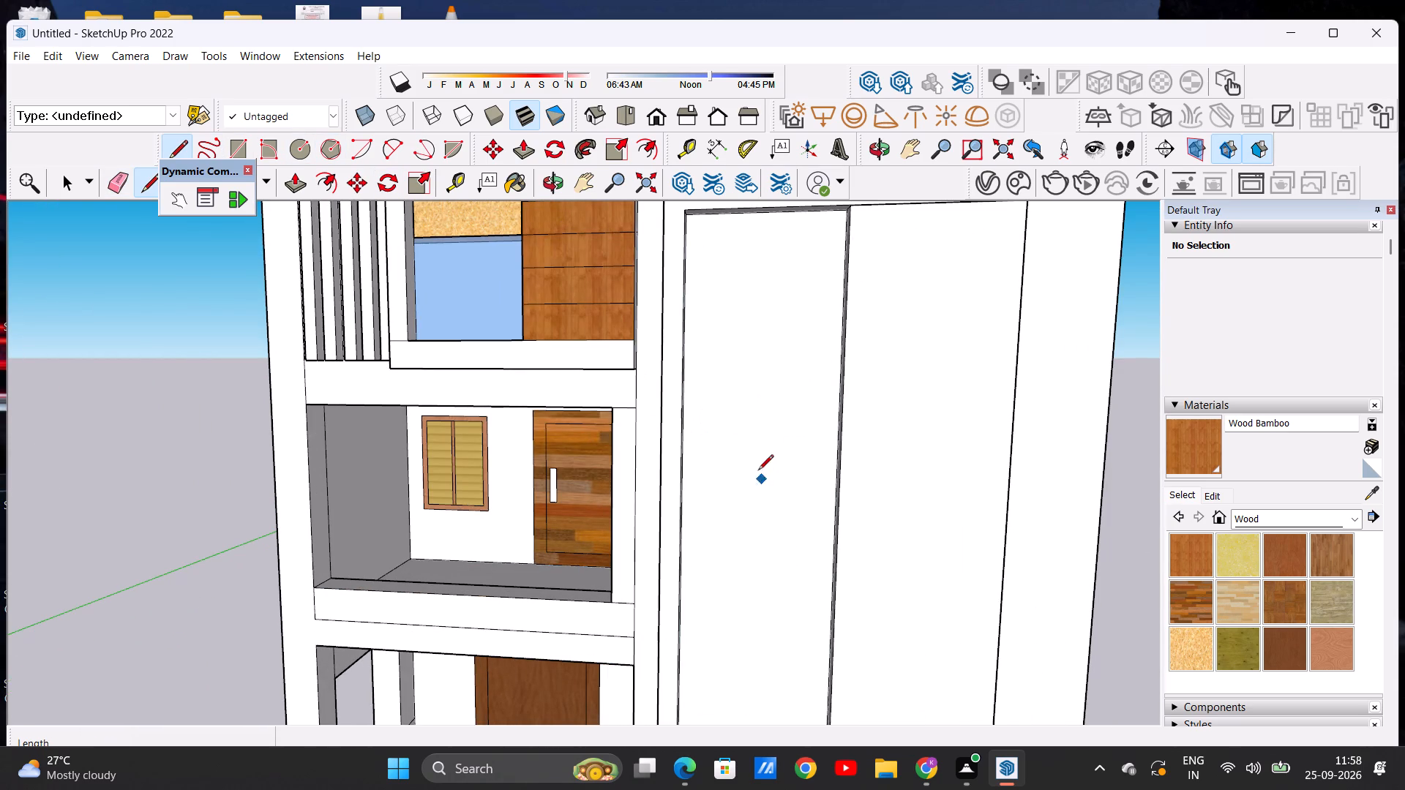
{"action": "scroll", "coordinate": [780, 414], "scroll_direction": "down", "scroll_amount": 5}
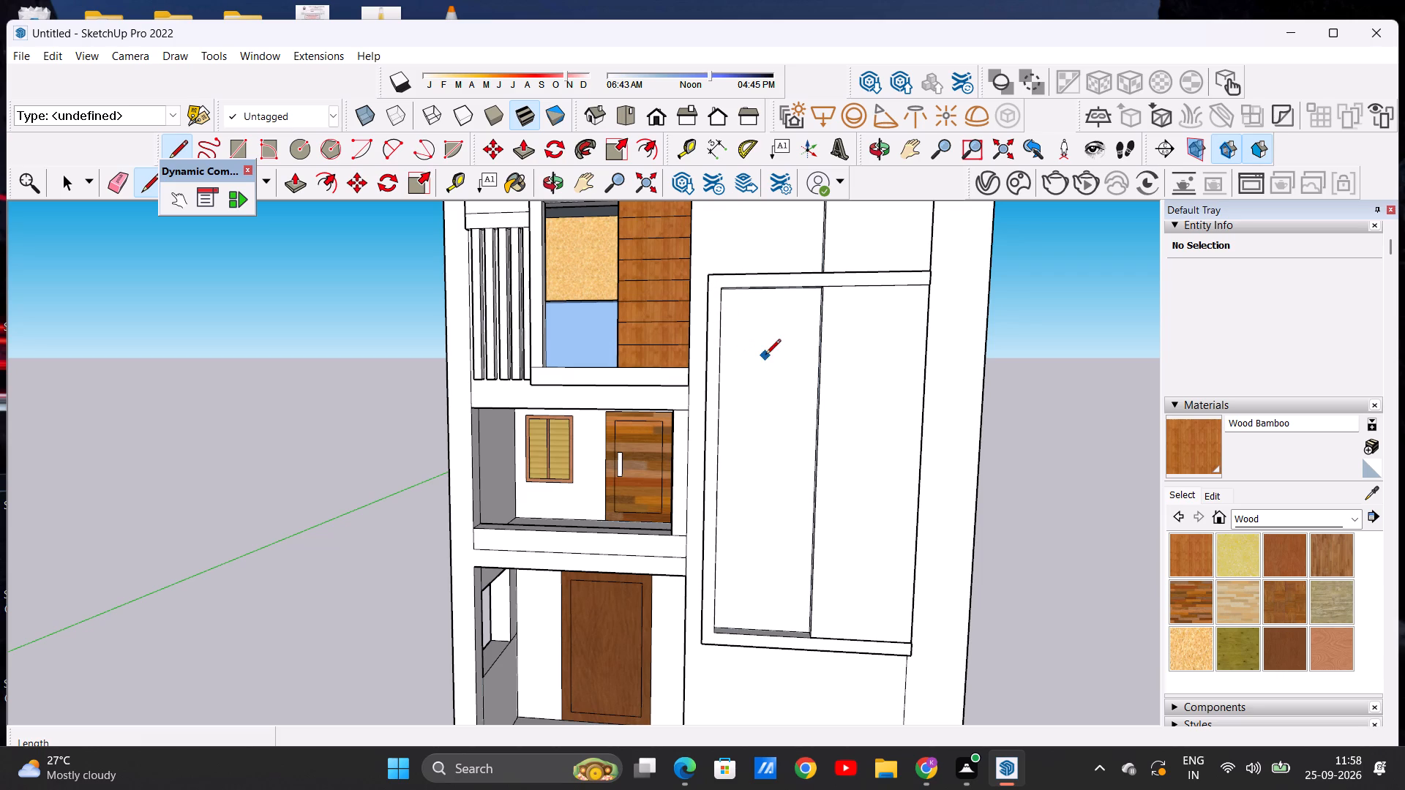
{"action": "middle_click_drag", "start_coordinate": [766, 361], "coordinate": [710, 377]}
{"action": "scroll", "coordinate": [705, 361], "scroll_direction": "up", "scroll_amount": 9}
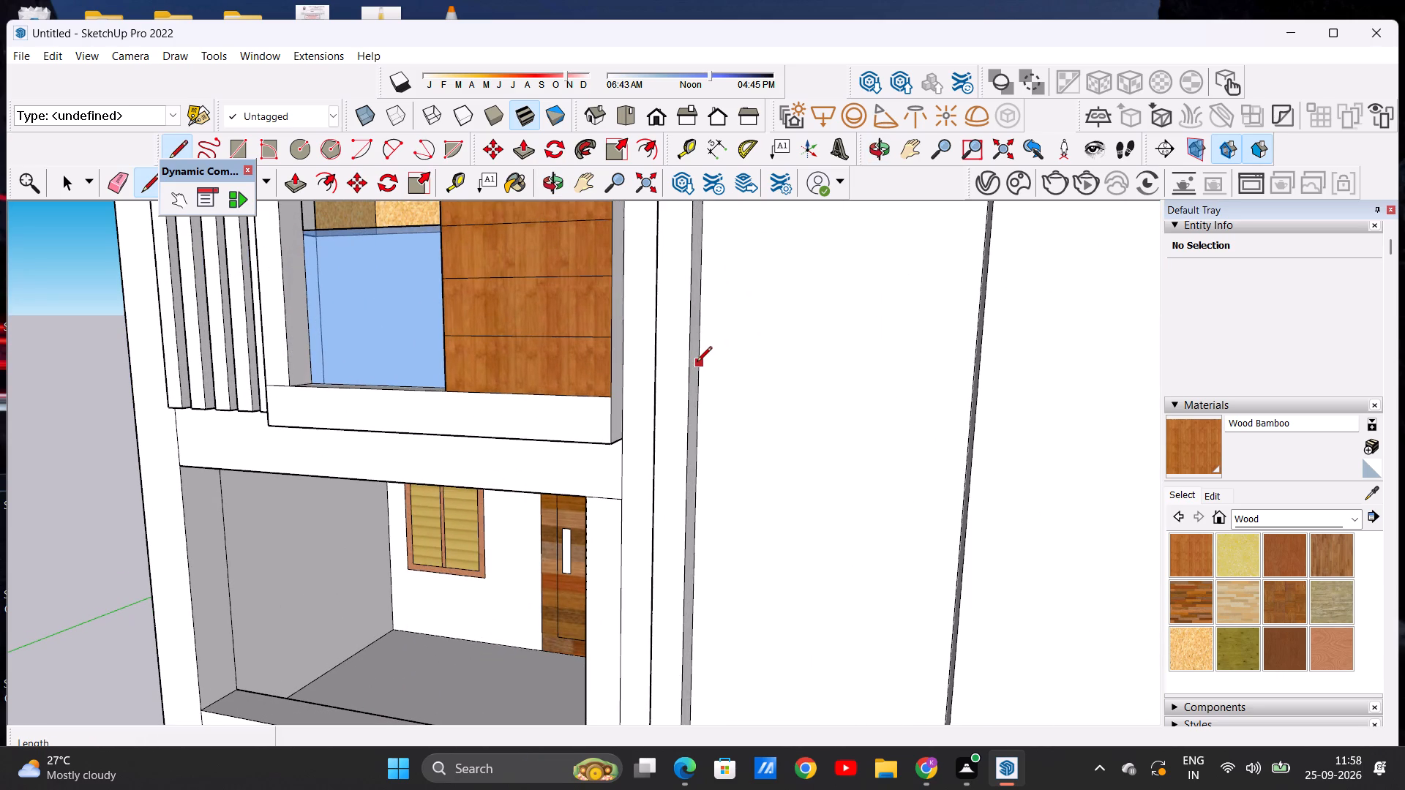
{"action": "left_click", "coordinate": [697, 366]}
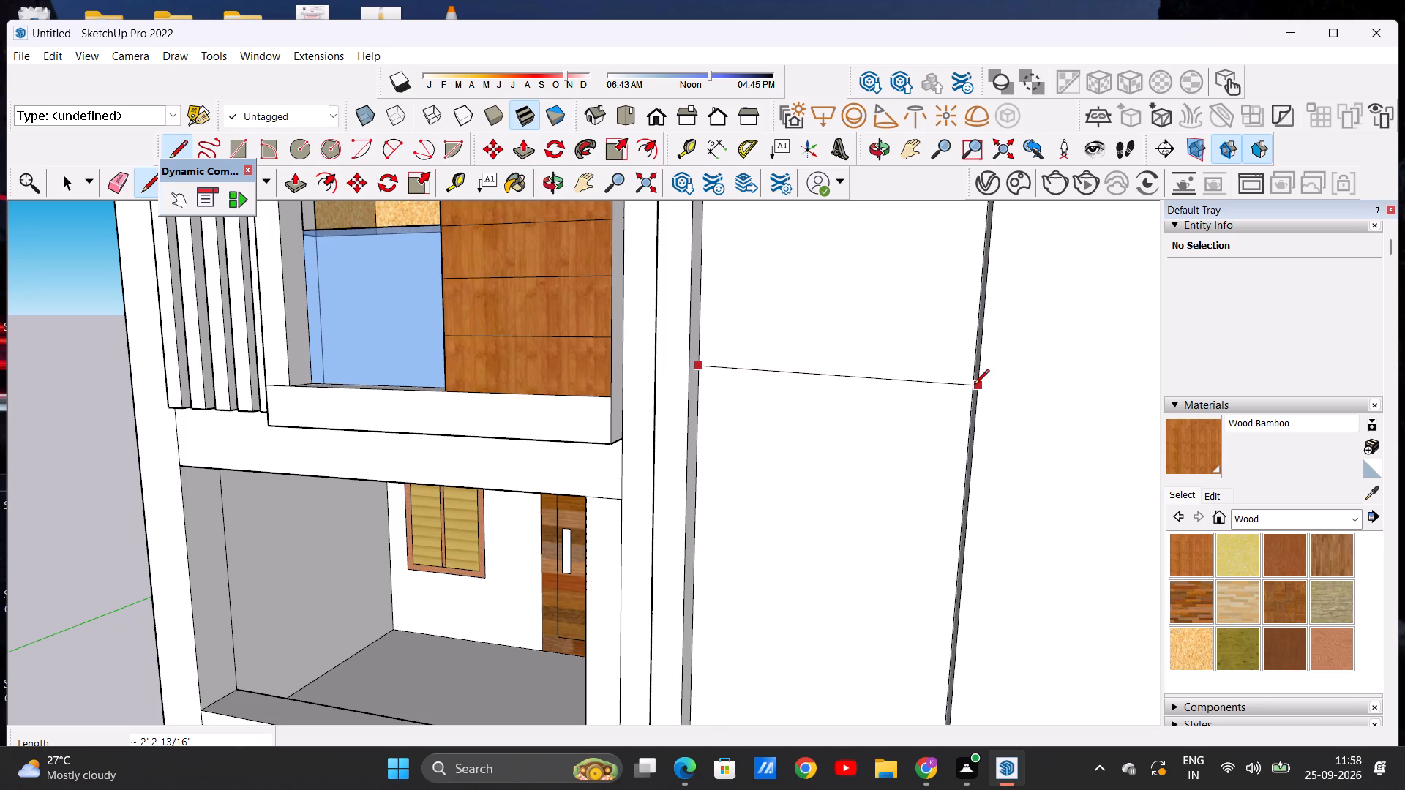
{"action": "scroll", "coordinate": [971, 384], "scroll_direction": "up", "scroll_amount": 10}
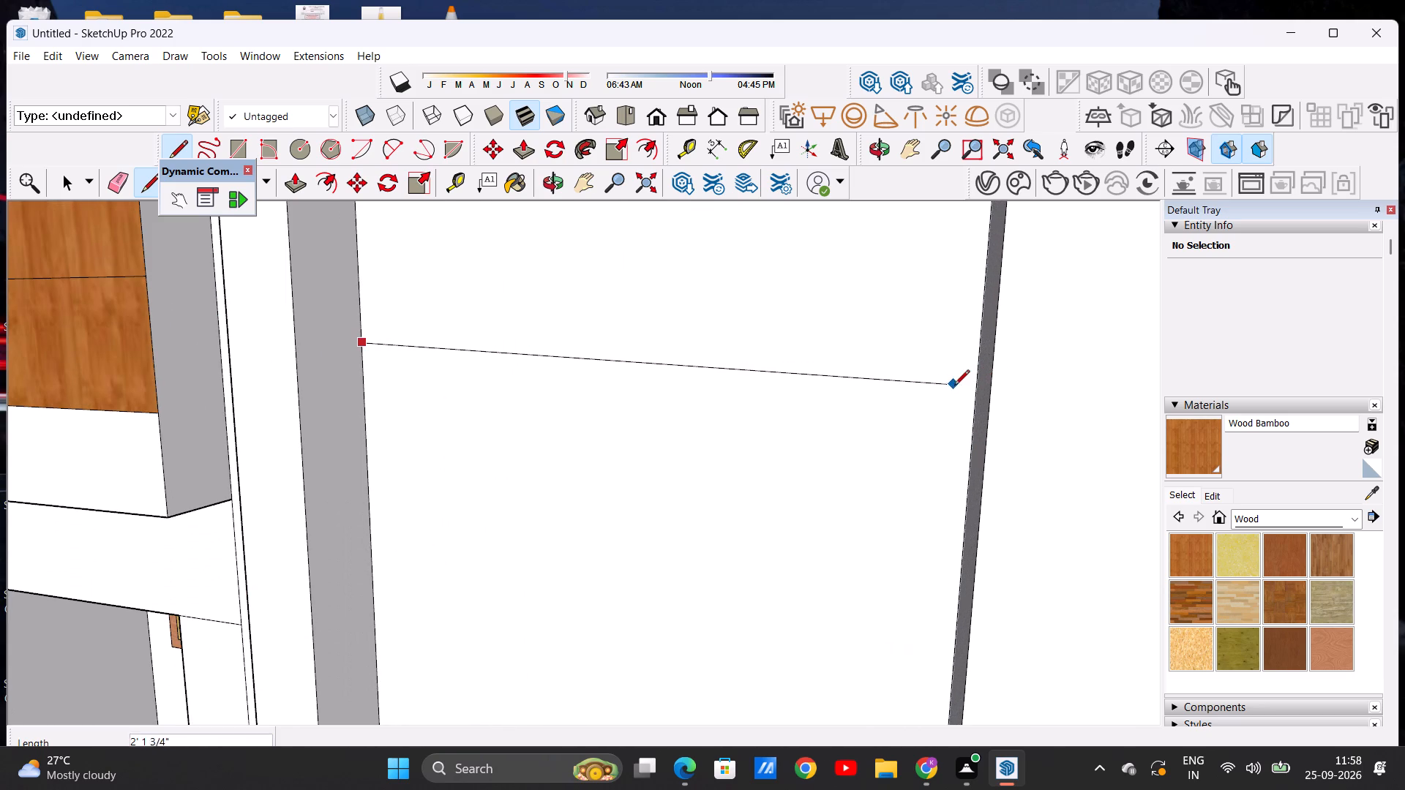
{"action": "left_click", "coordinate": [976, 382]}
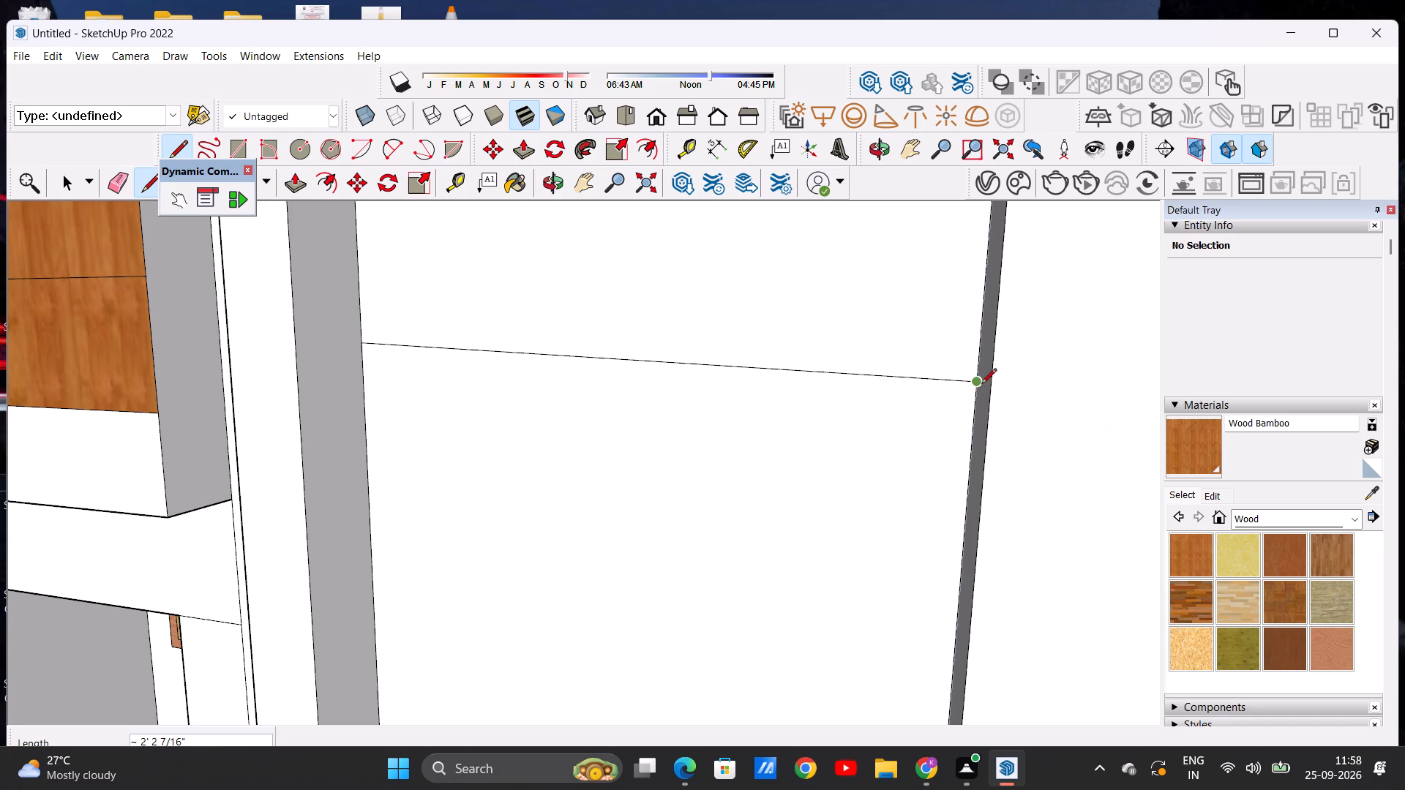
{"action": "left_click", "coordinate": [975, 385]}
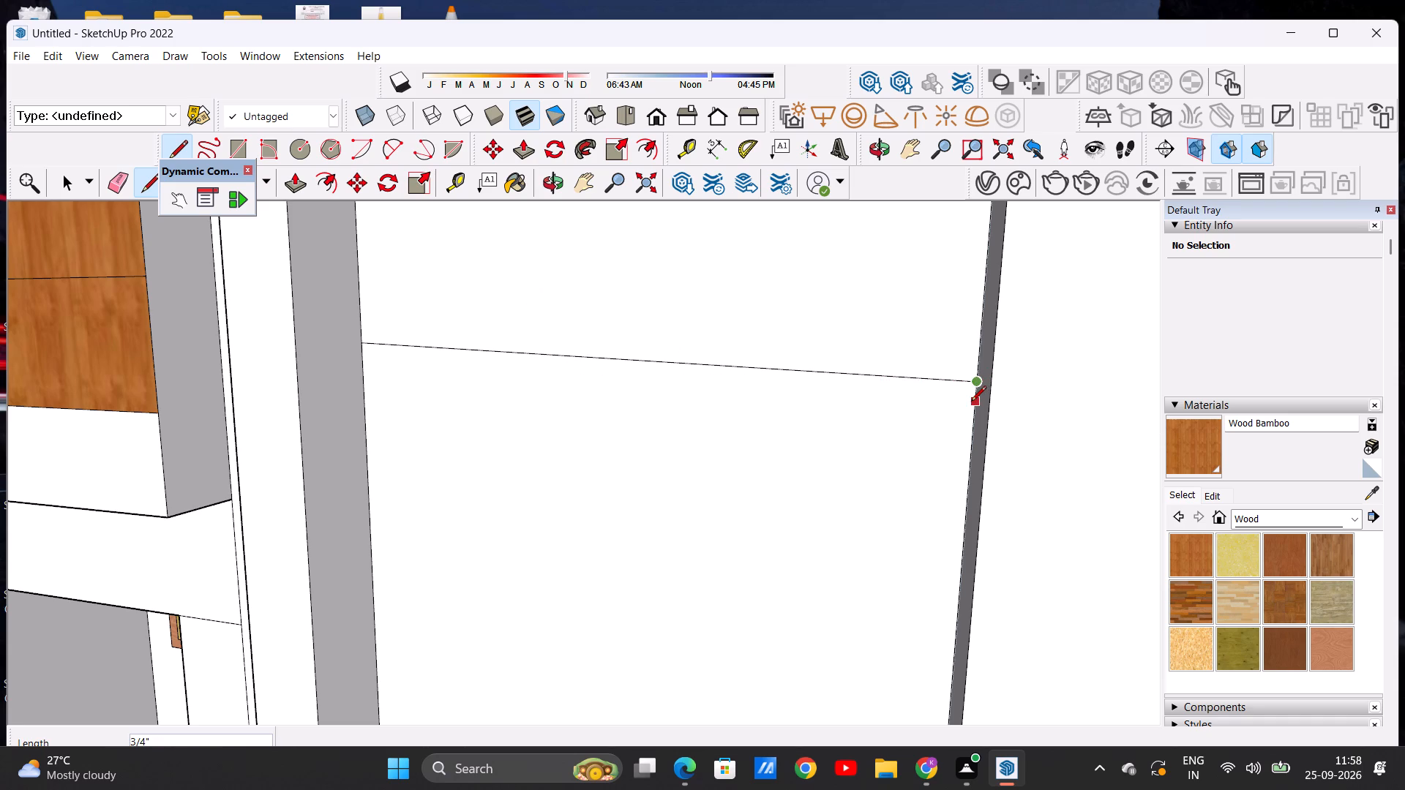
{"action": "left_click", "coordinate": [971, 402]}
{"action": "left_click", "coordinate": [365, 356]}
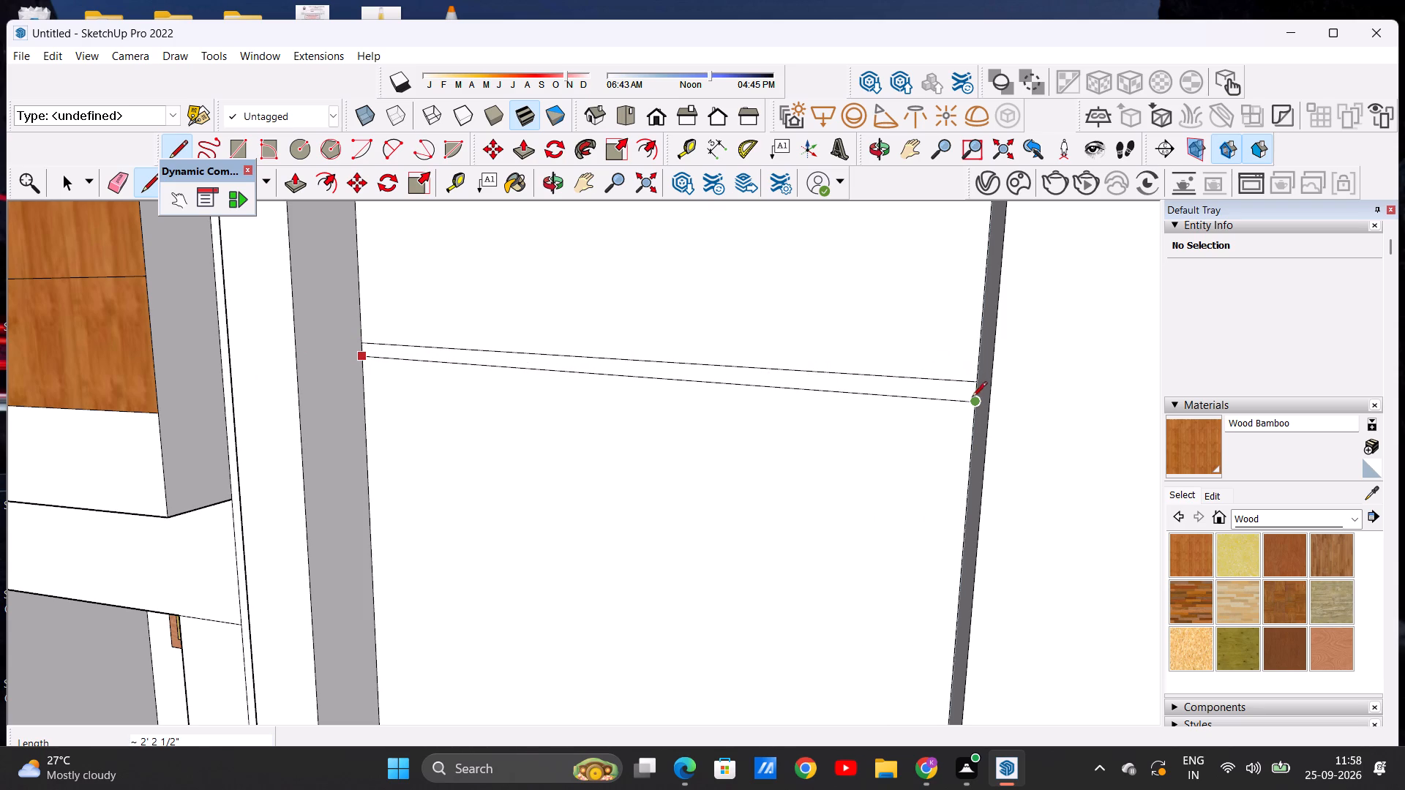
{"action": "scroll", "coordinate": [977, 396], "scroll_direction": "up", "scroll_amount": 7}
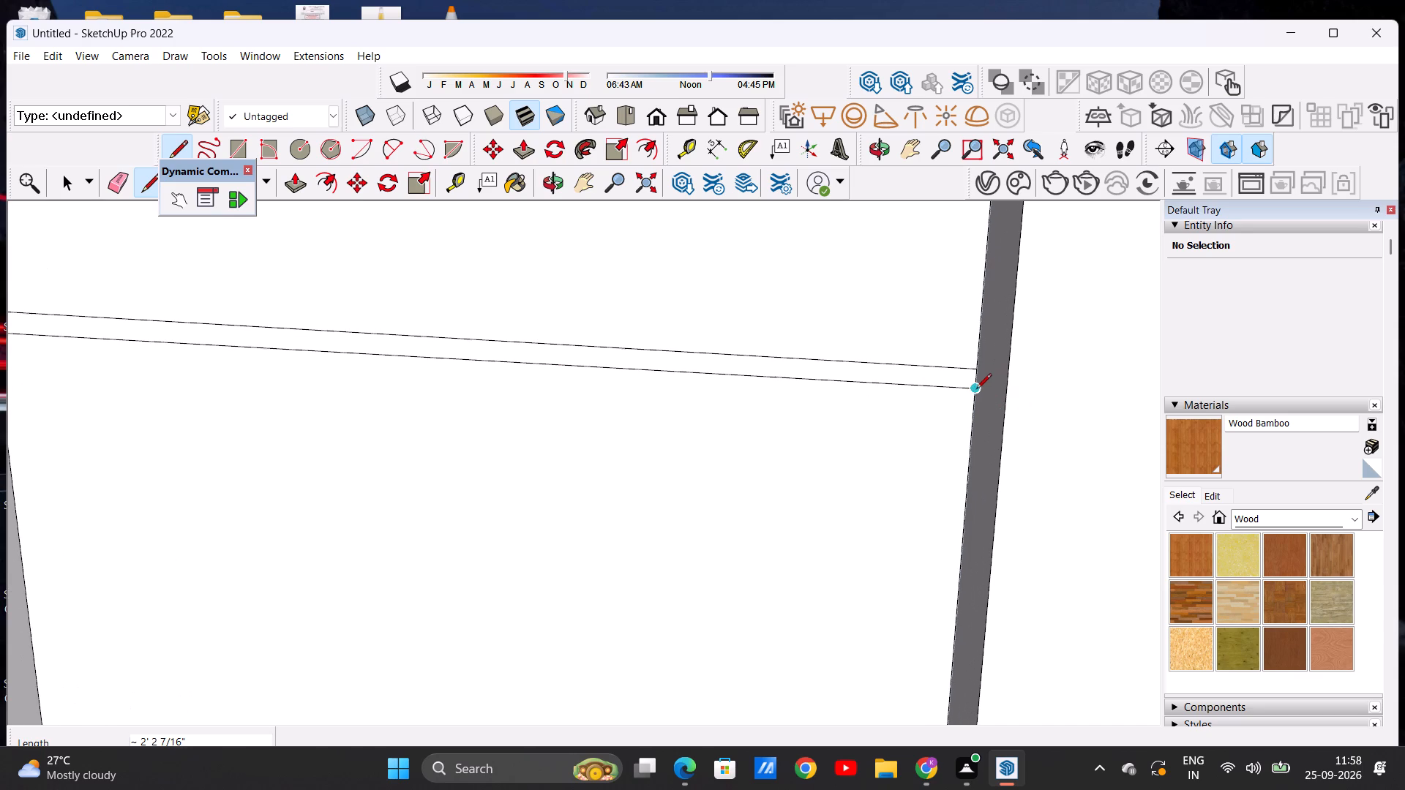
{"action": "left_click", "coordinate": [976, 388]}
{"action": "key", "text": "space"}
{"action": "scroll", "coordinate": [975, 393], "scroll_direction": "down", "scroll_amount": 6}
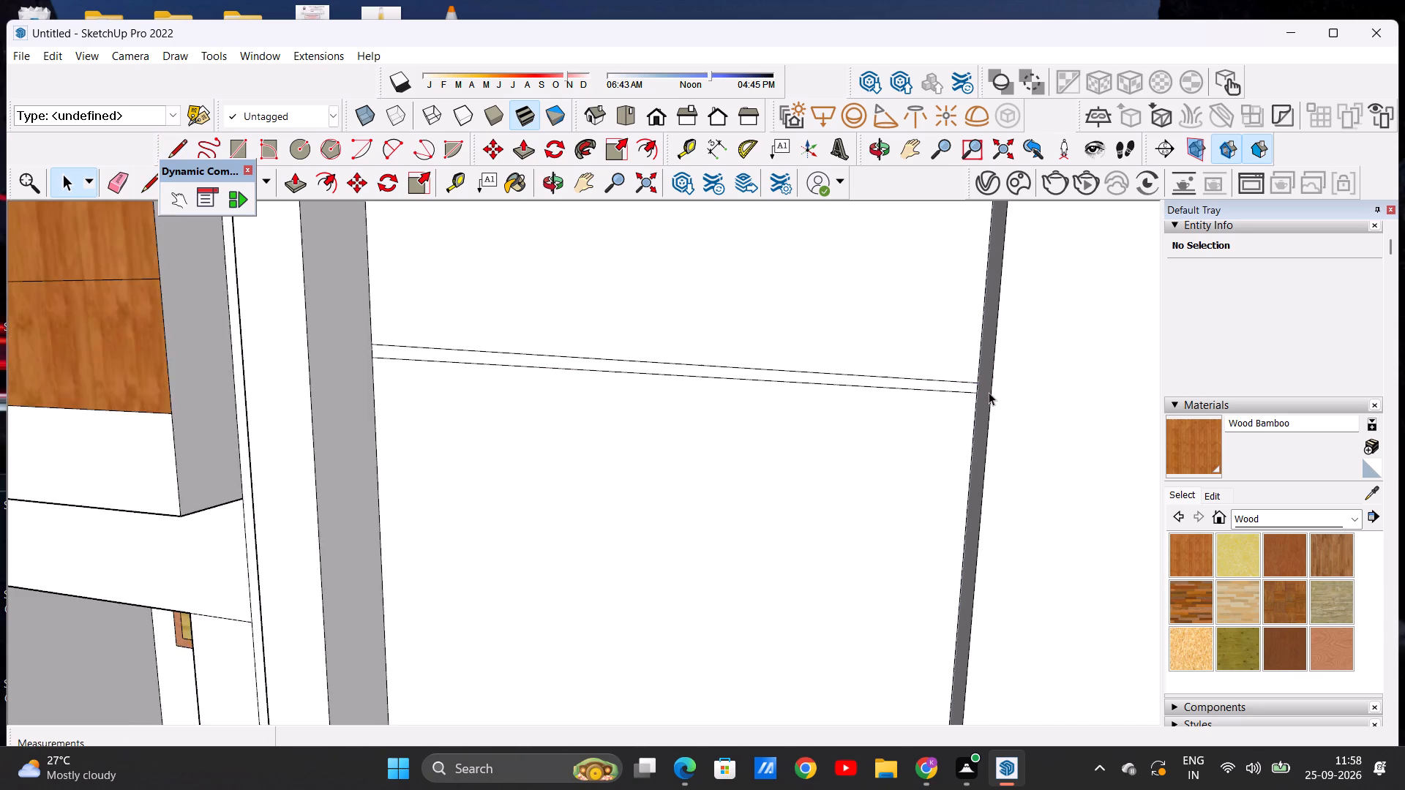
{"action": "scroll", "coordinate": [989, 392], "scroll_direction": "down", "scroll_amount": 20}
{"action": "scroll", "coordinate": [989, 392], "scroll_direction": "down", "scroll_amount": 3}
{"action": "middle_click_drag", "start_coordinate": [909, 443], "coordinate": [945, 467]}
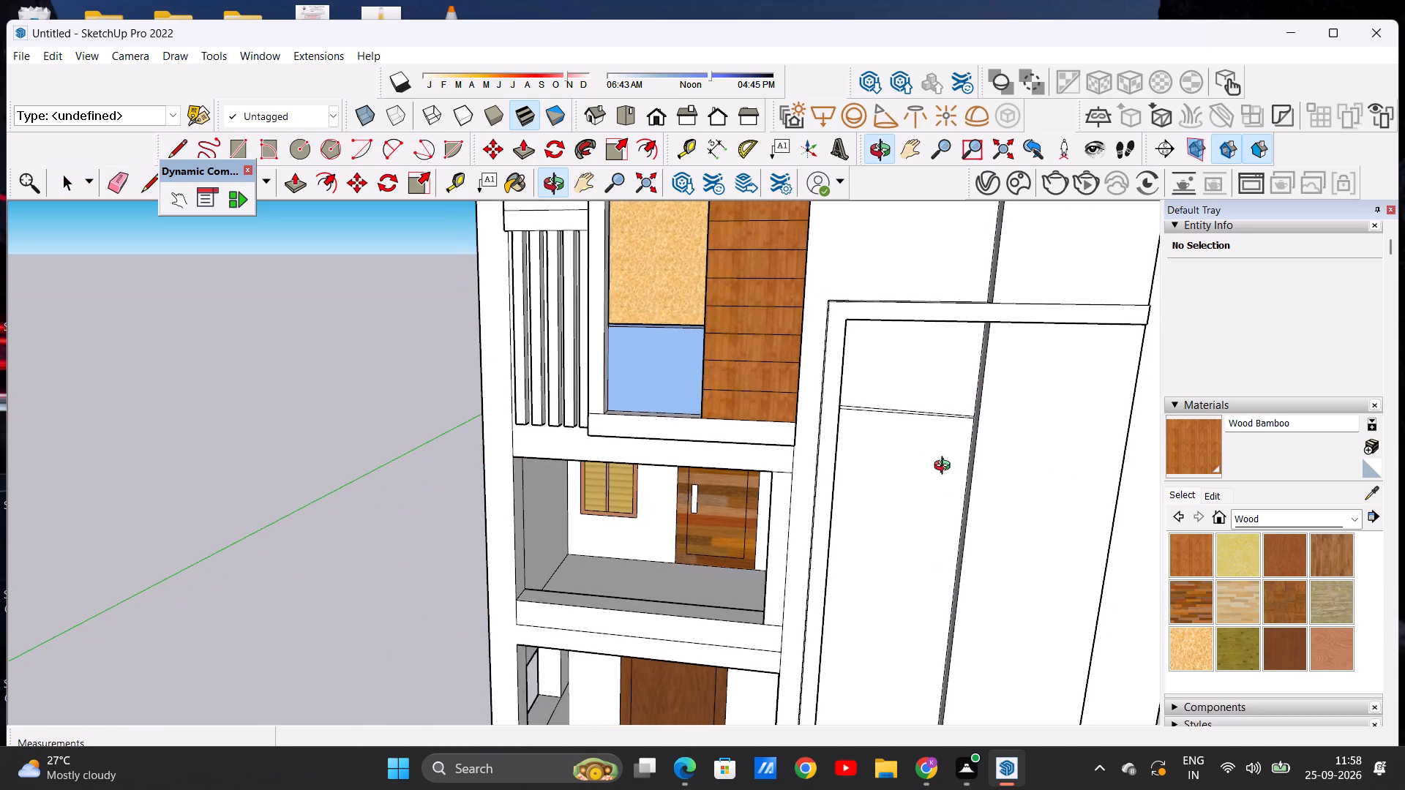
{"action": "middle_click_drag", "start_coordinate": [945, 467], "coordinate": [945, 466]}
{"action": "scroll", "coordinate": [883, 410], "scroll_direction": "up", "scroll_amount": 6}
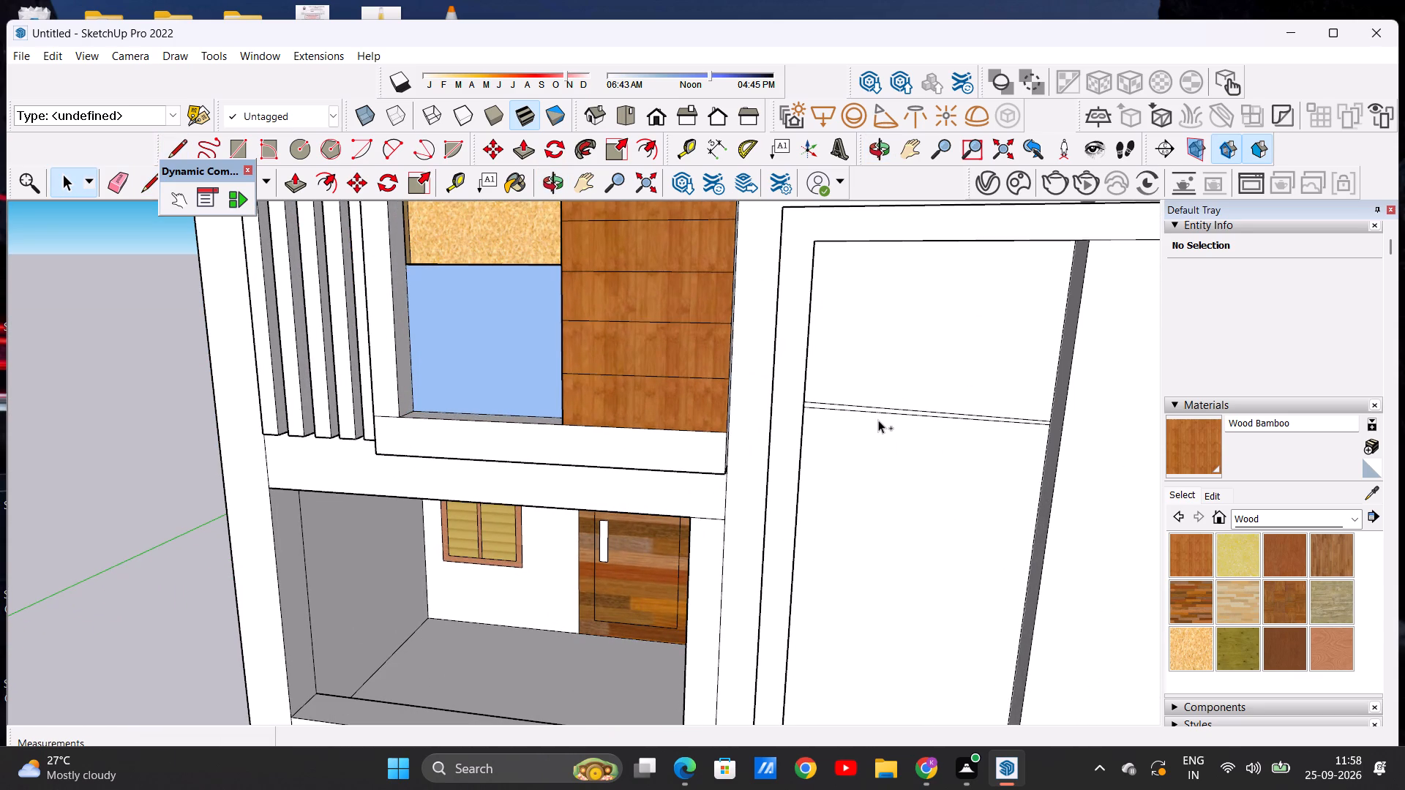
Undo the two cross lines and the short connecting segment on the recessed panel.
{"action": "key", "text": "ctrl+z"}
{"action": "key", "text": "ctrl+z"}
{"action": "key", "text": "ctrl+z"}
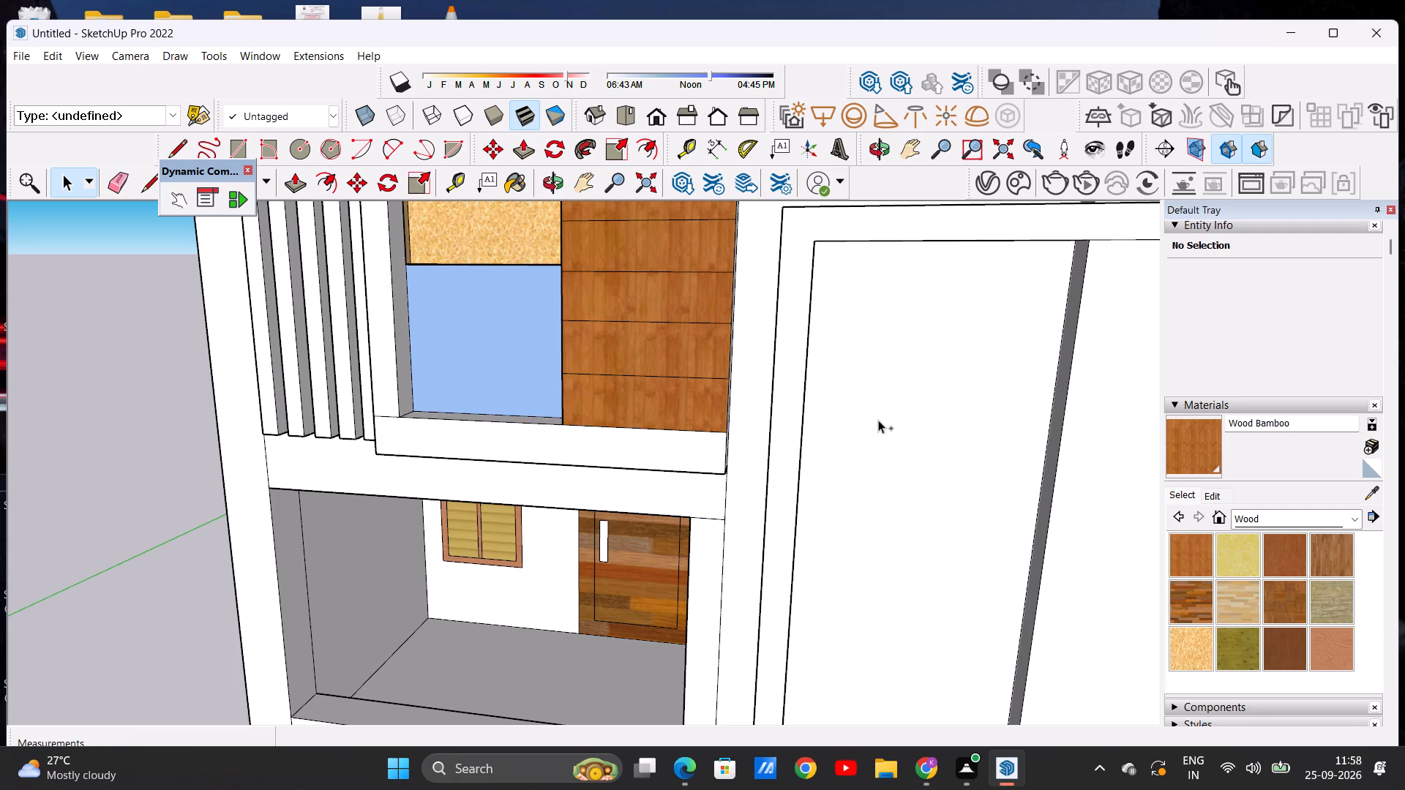
Draw a horizontal line about 2' 2 7/16" long across the upper part of the recessed porch-side panel, along the red axis.
{"action": "scroll", "coordinate": [787, 422], "scroll_direction": "down", "scroll_amount": 11}
{"action": "middle_click_drag", "start_coordinate": [814, 469], "coordinate": [859, 461]}
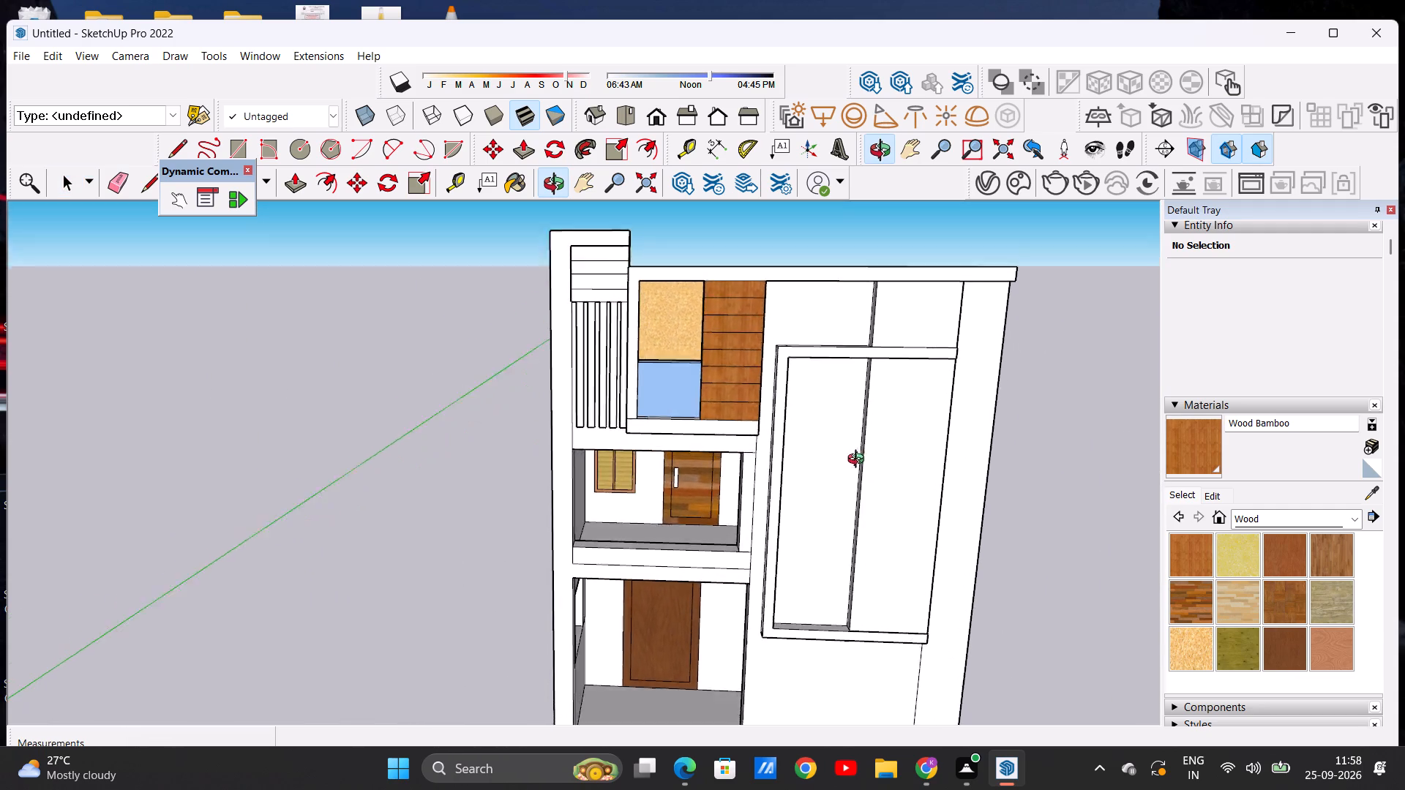
{"action": "middle_click_drag", "start_coordinate": [859, 461], "coordinate": [819, 429]}
{"action": "scroll", "coordinate": [826, 399], "scroll_direction": "up", "scroll_amount": 4}
{"action": "scroll", "coordinate": [804, 399], "scroll_direction": "down", "scroll_amount": 2}
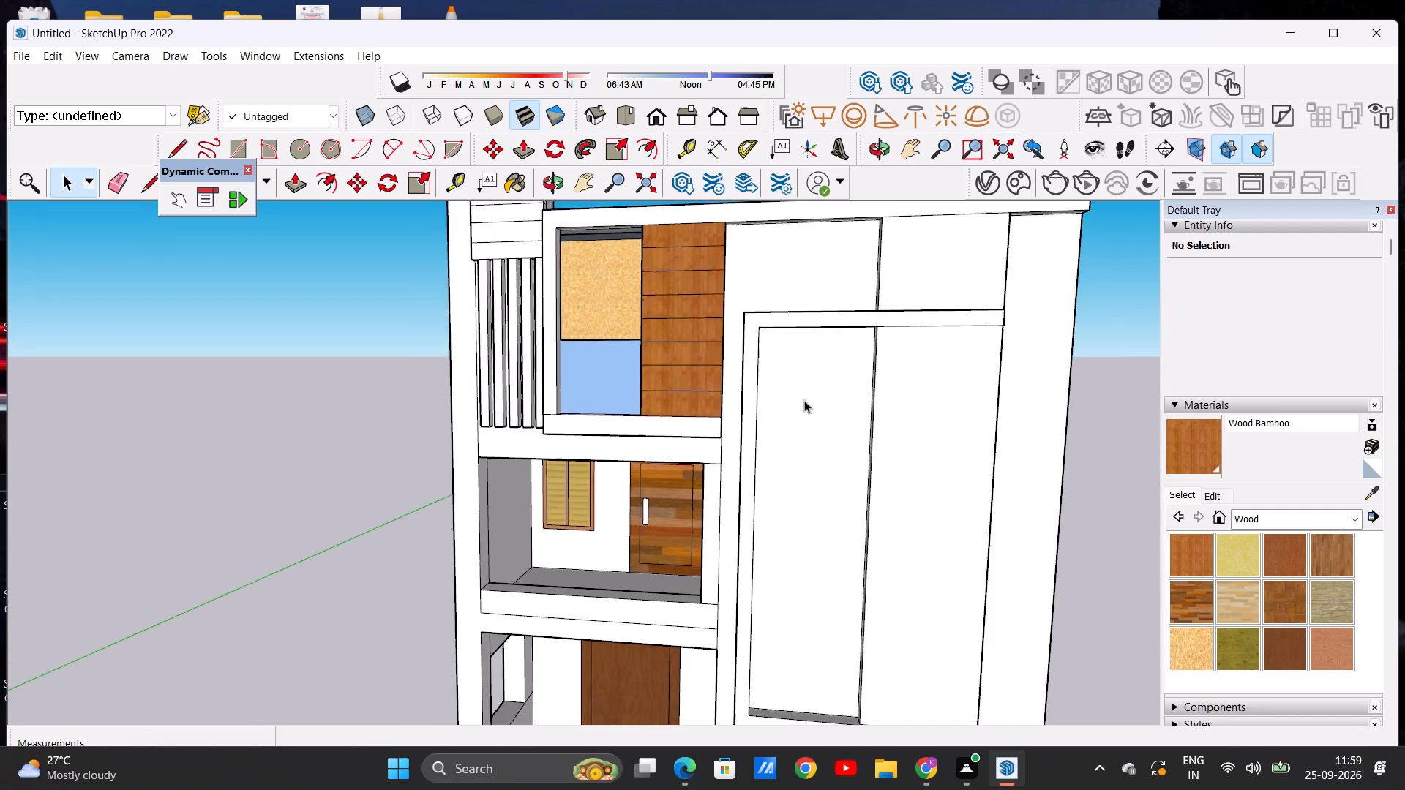
{"action": "scroll", "coordinate": [804, 400], "scroll_direction": "down", "scroll_amount": 2}
{"action": "middle_click_drag", "start_coordinate": [821, 425], "coordinate": [830, 498]}
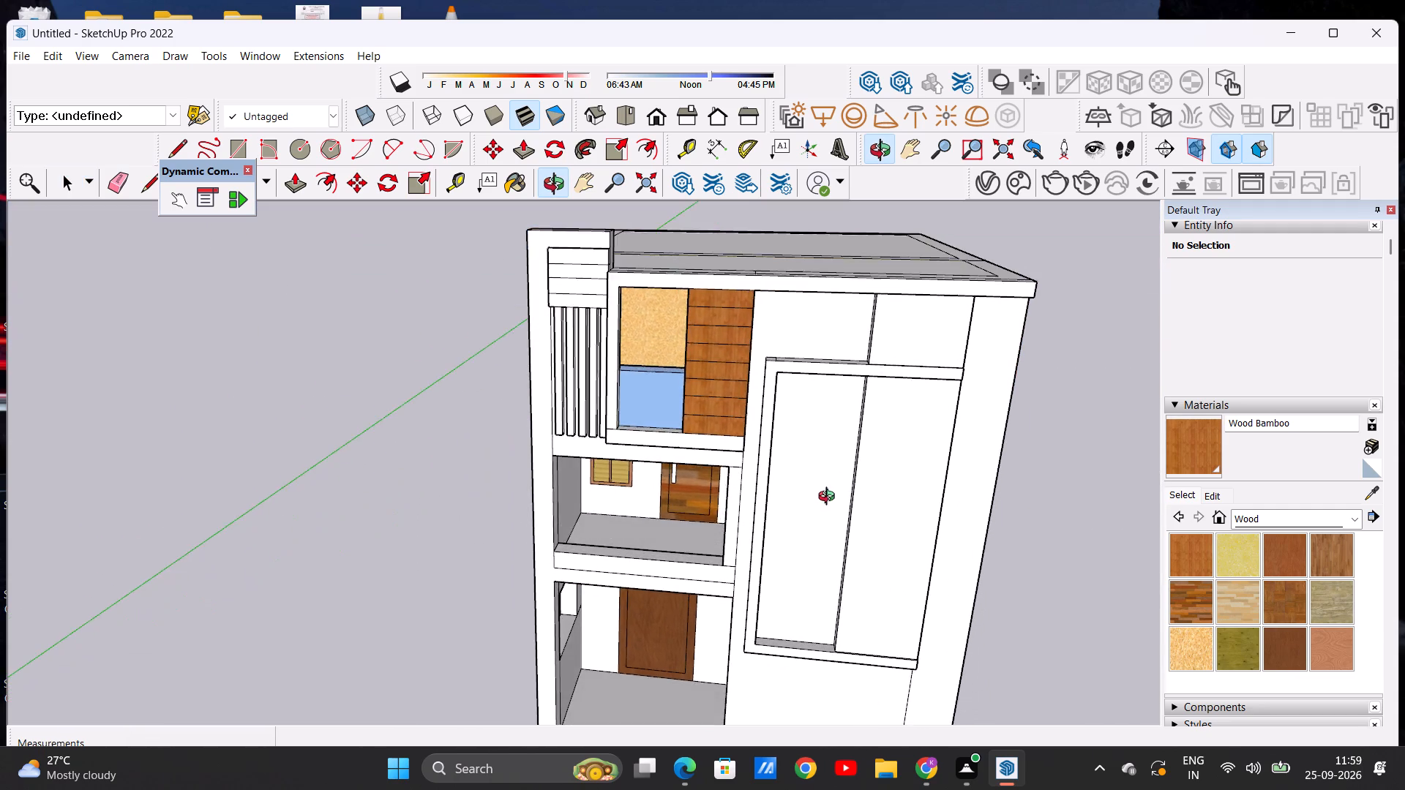
{"action": "middle_click_drag", "start_coordinate": [830, 498], "coordinate": [845, 450]}
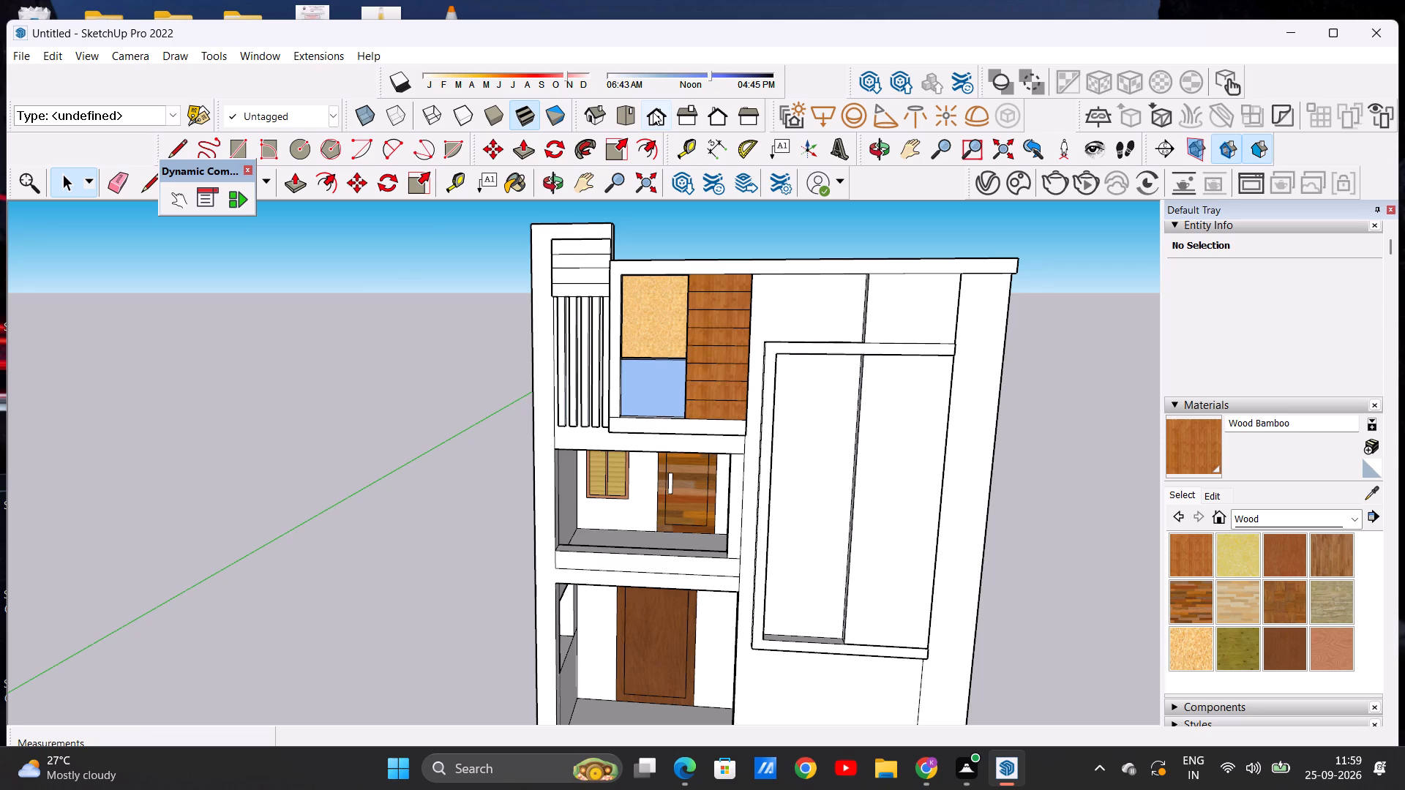
{"action": "left_click", "coordinate": [653, 112]}
{"action": "scroll", "coordinate": [624, 337], "scroll_direction": "up", "scroll_amount": 8}
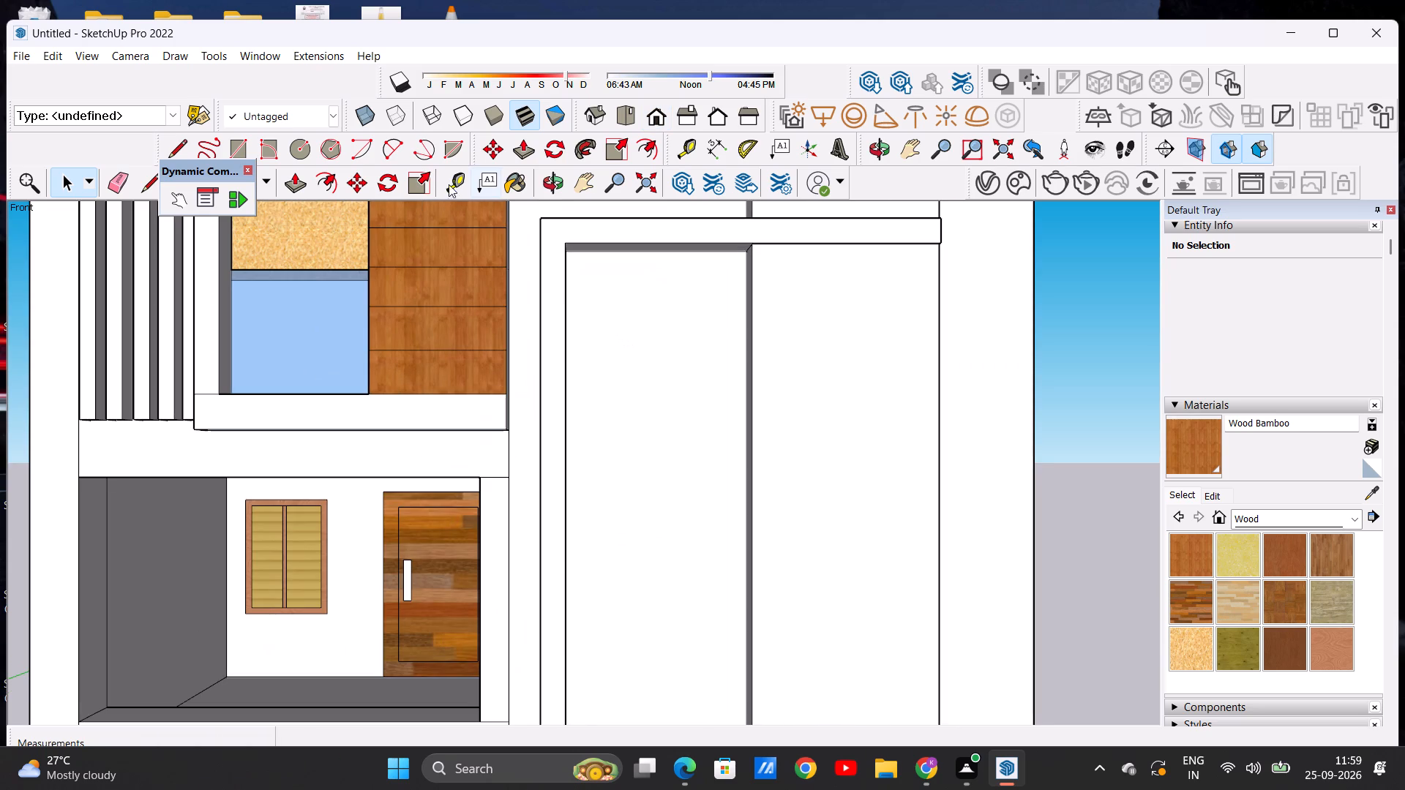
{"action": "left_click", "coordinate": [192, 151]}
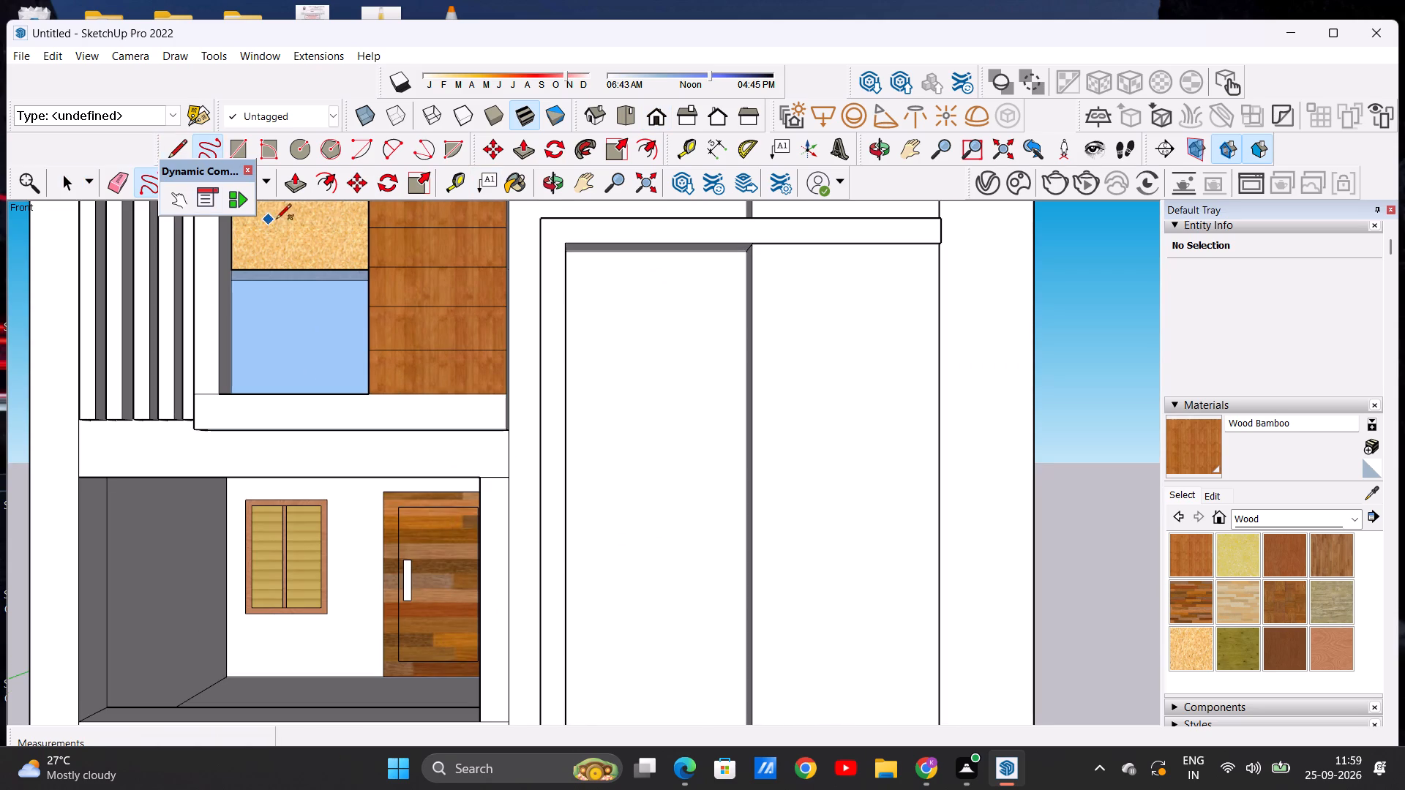
{"action": "key", "text": "space"}
{"action": "type", "text": "L"}
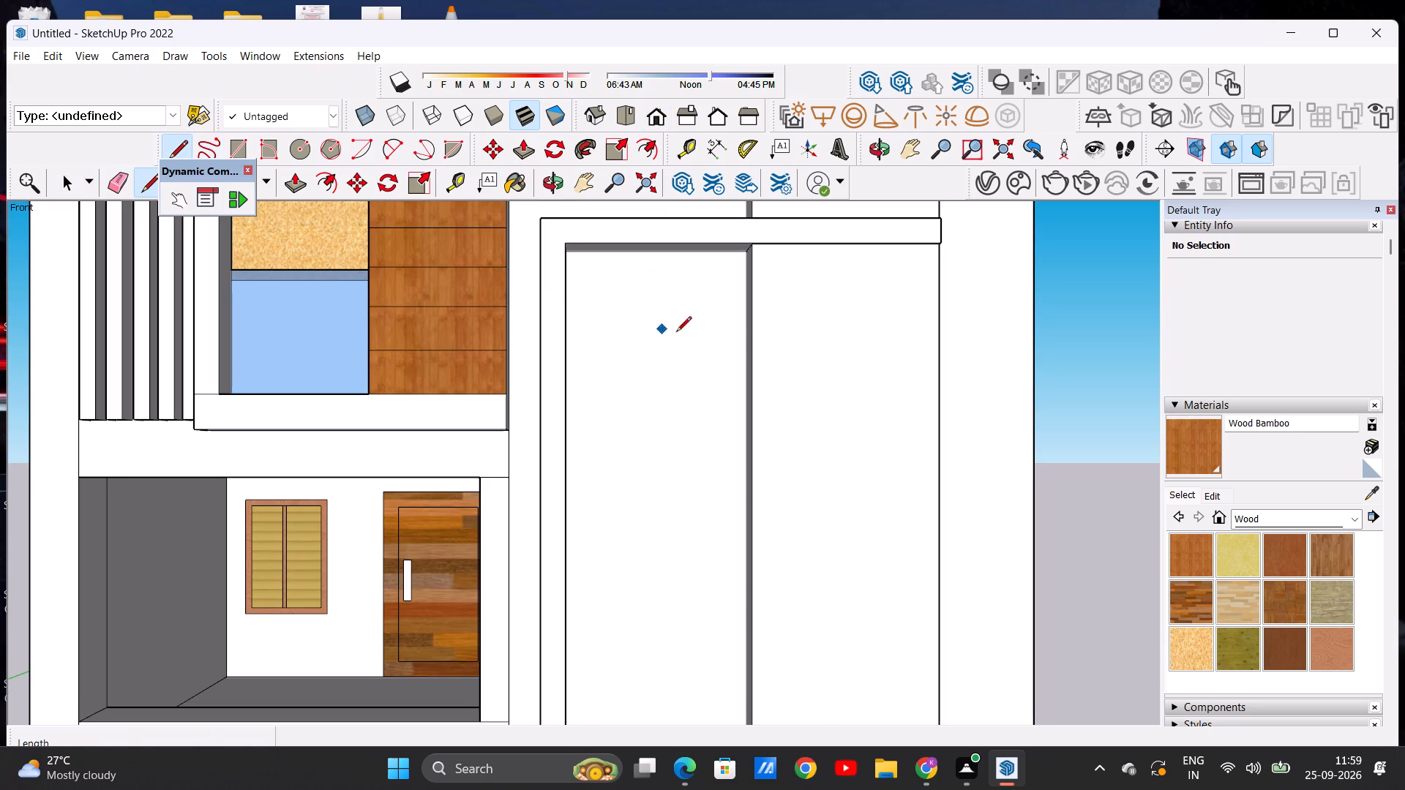
{"action": "scroll", "coordinate": [629, 378], "scroll_direction": "up", "scroll_amount": 6}
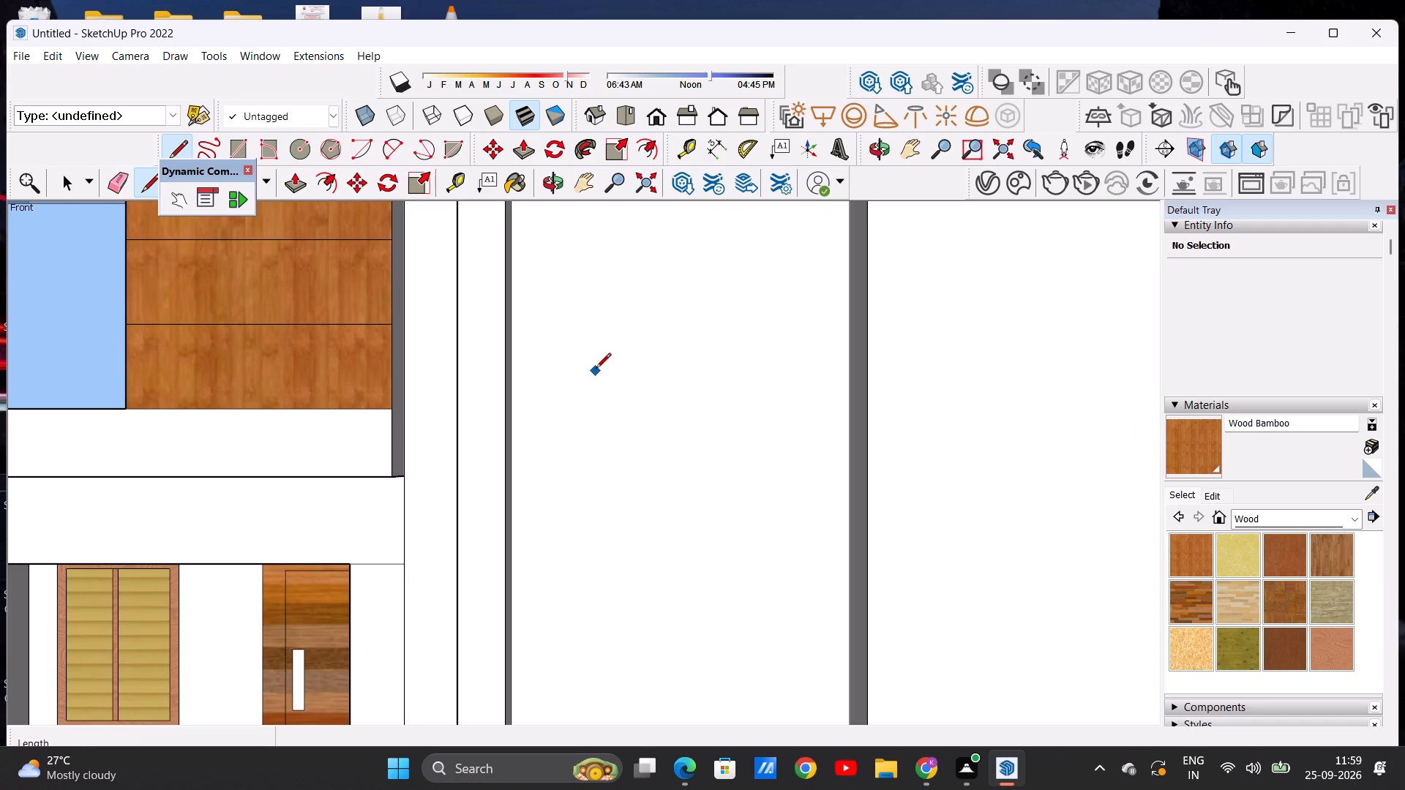
{"action": "middle_click_drag", "start_coordinate": [597, 371], "coordinate": [572, 421]}
{"action": "scroll", "coordinate": [525, 369], "scroll_direction": "down", "scroll_amount": 4}
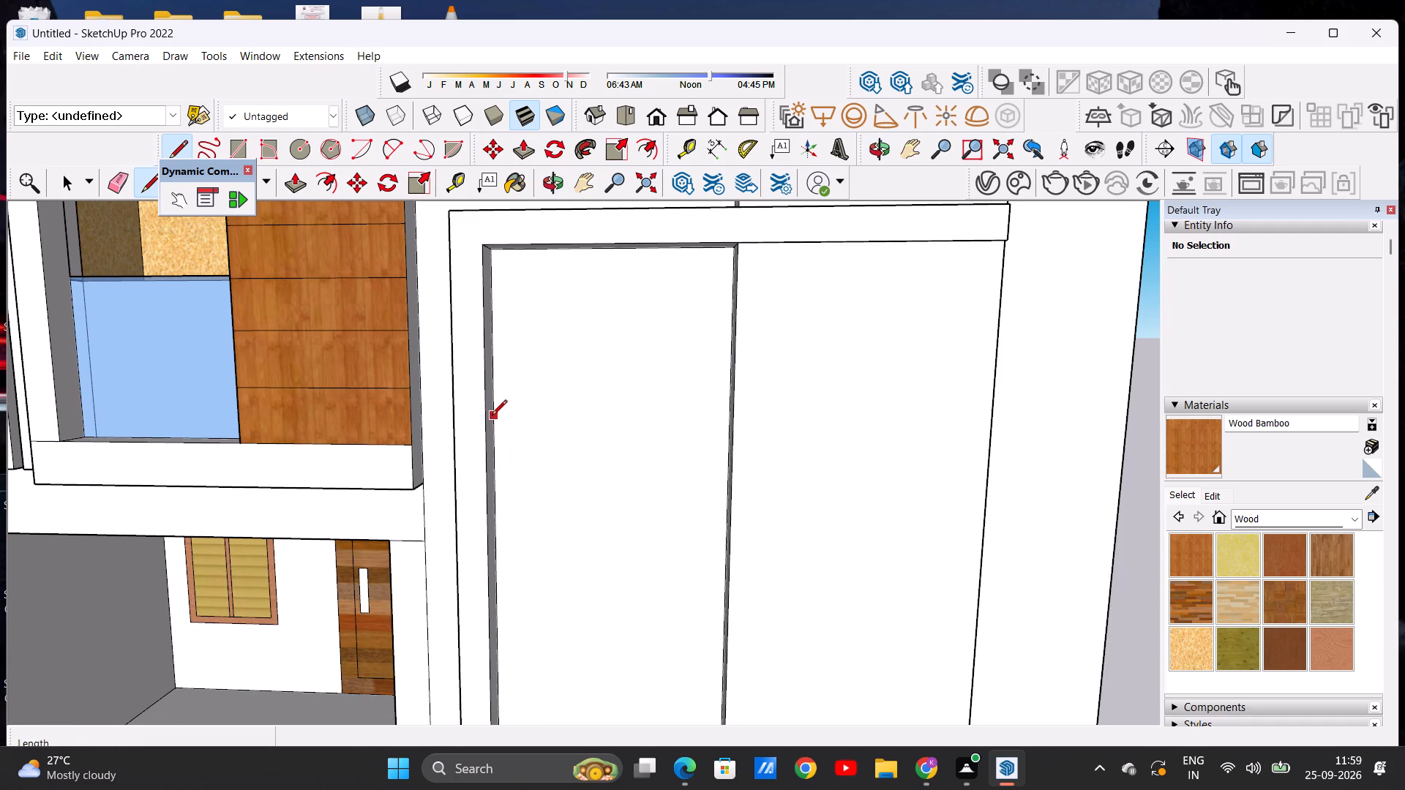
{"action": "left_click", "coordinate": [492, 421]}
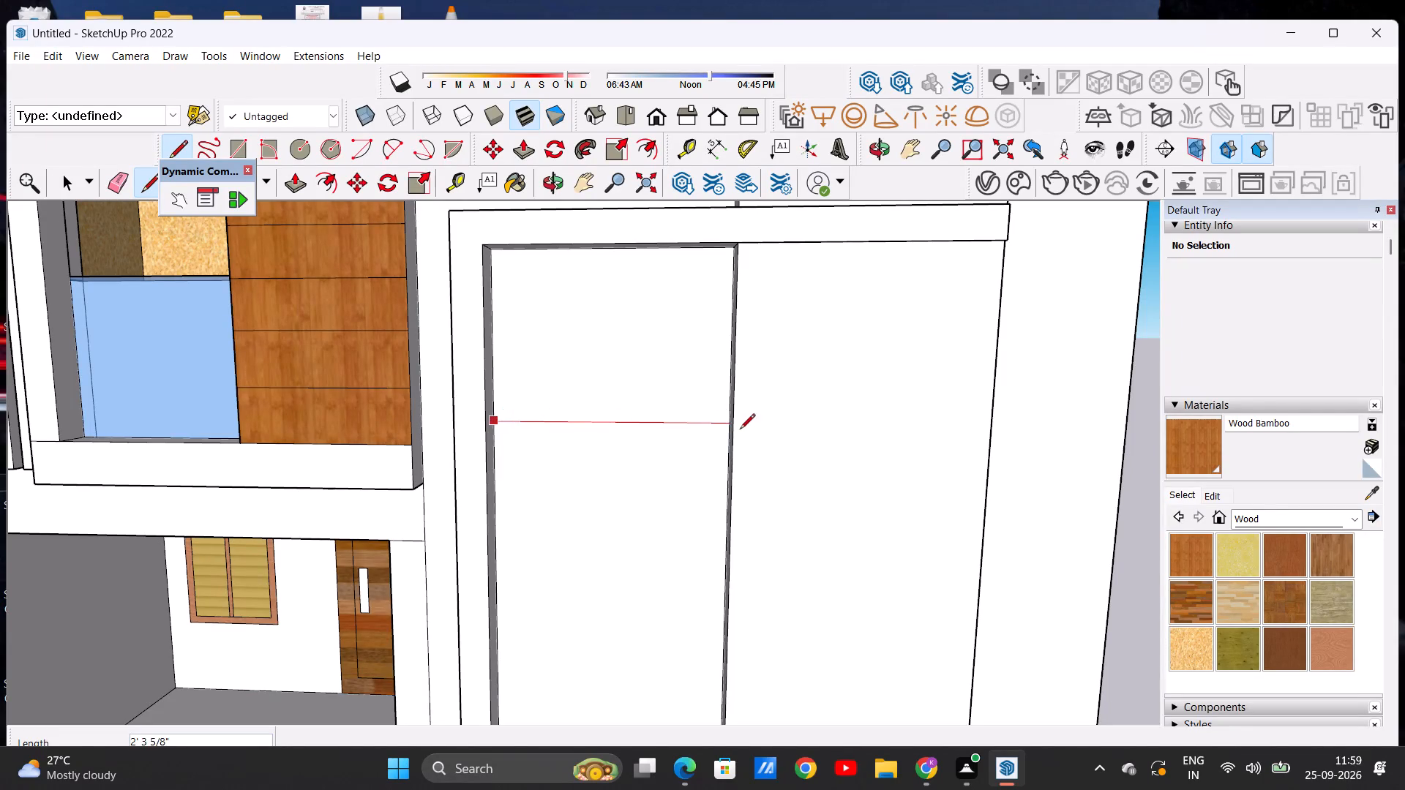
{"action": "left_click", "coordinate": [727, 426]}
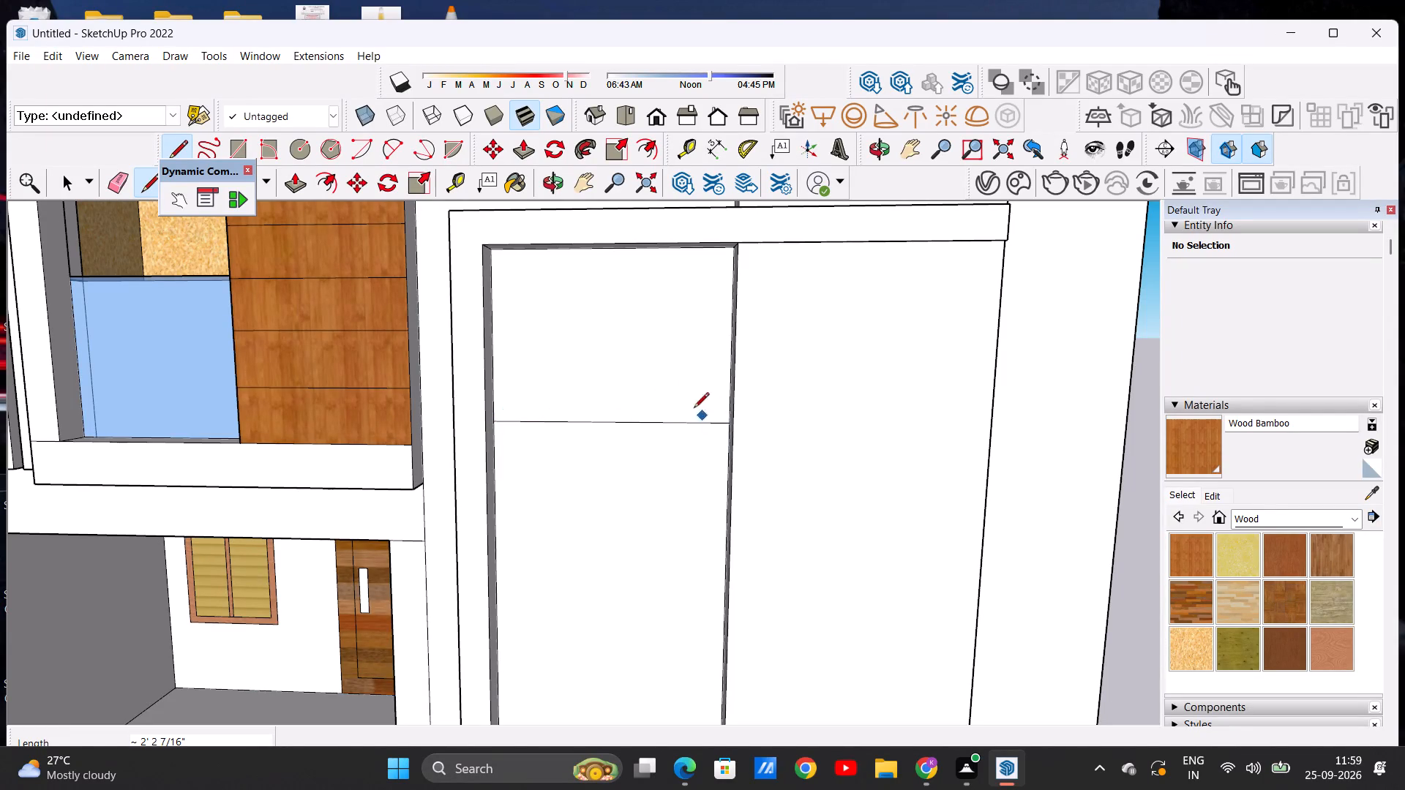
Draw a second line about 2' 2 7/16" long across the recessed porch-side panel, about 15/16" below the upper horizontal line.
{"action": "scroll", "coordinate": [651, 376], "scroll_direction": "down", "scroll_amount": 2}
{"action": "scroll", "coordinate": [552, 451], "scroll_direction": "up", "scroll_amount": 11}
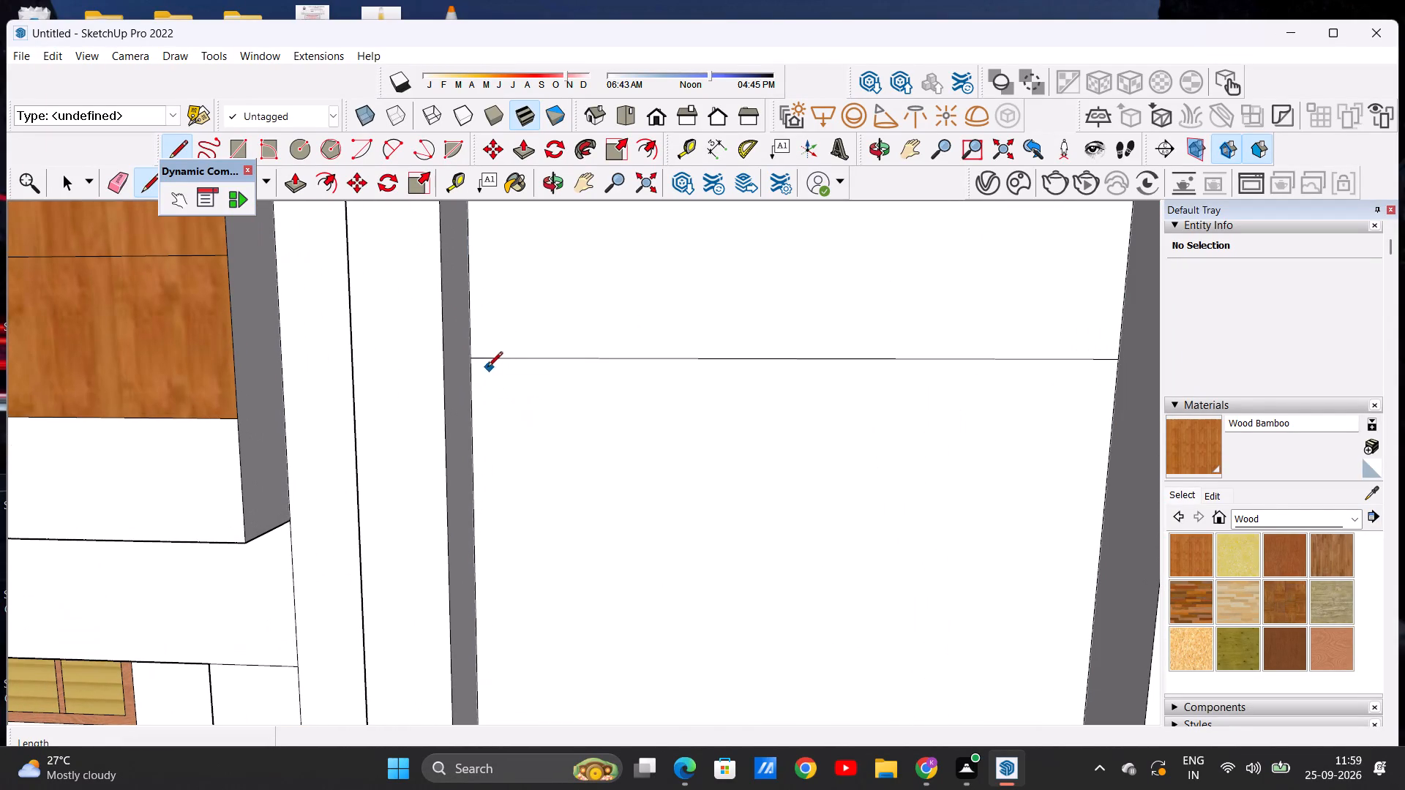
{"action": "left_click", "coordinate": [472, 364]}
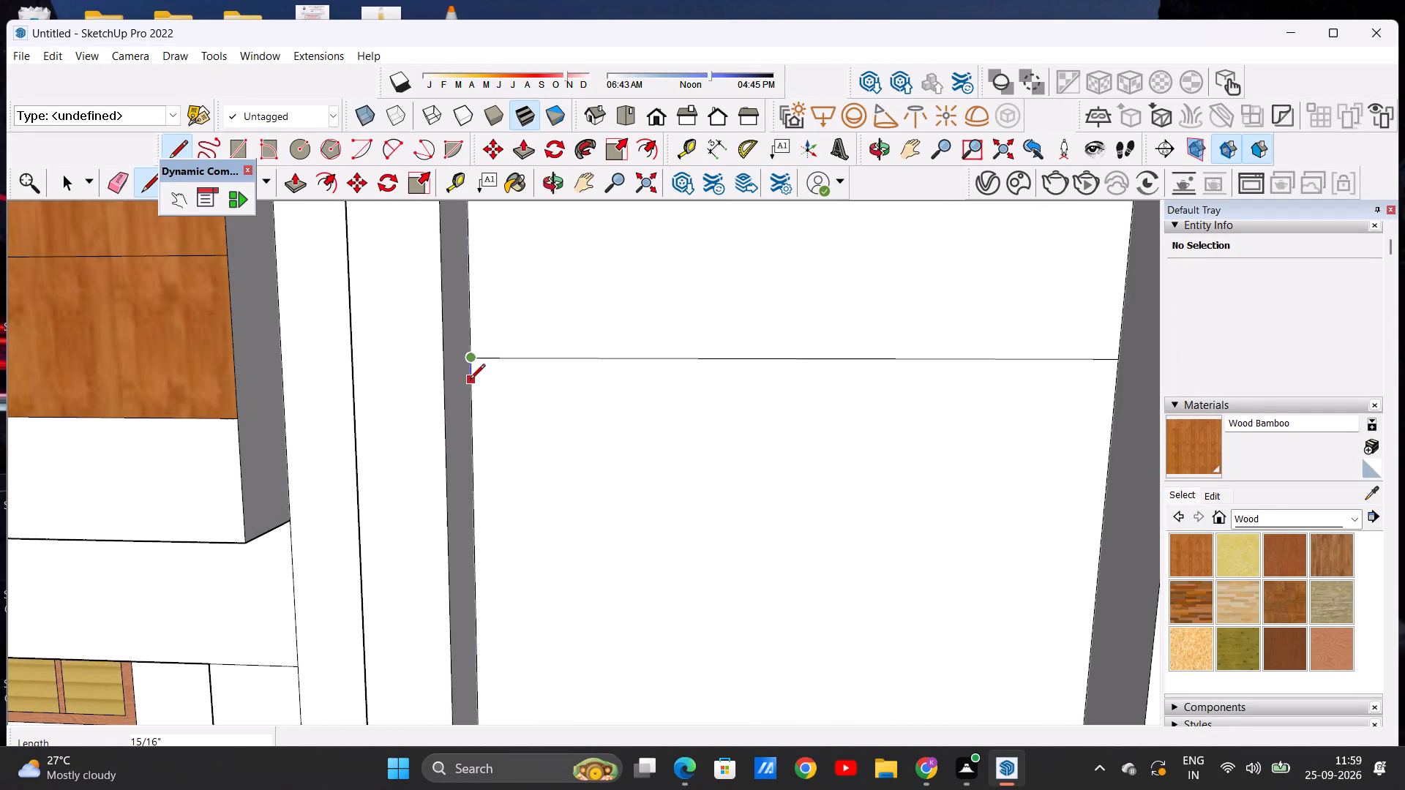
{"action": "left_click", "coordinate": [470, 380]}
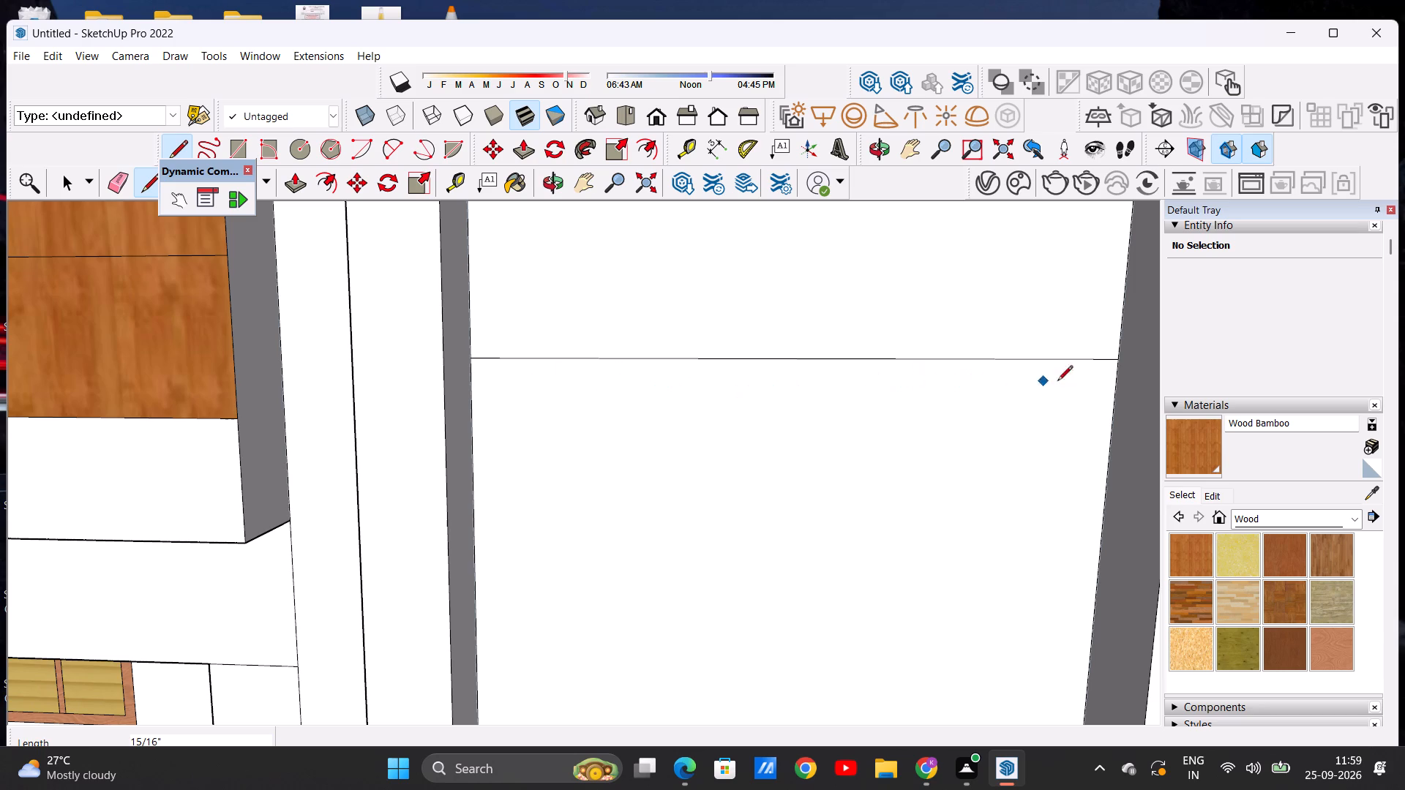
{"action": "left_click", "coordinate": [1118, 383]}
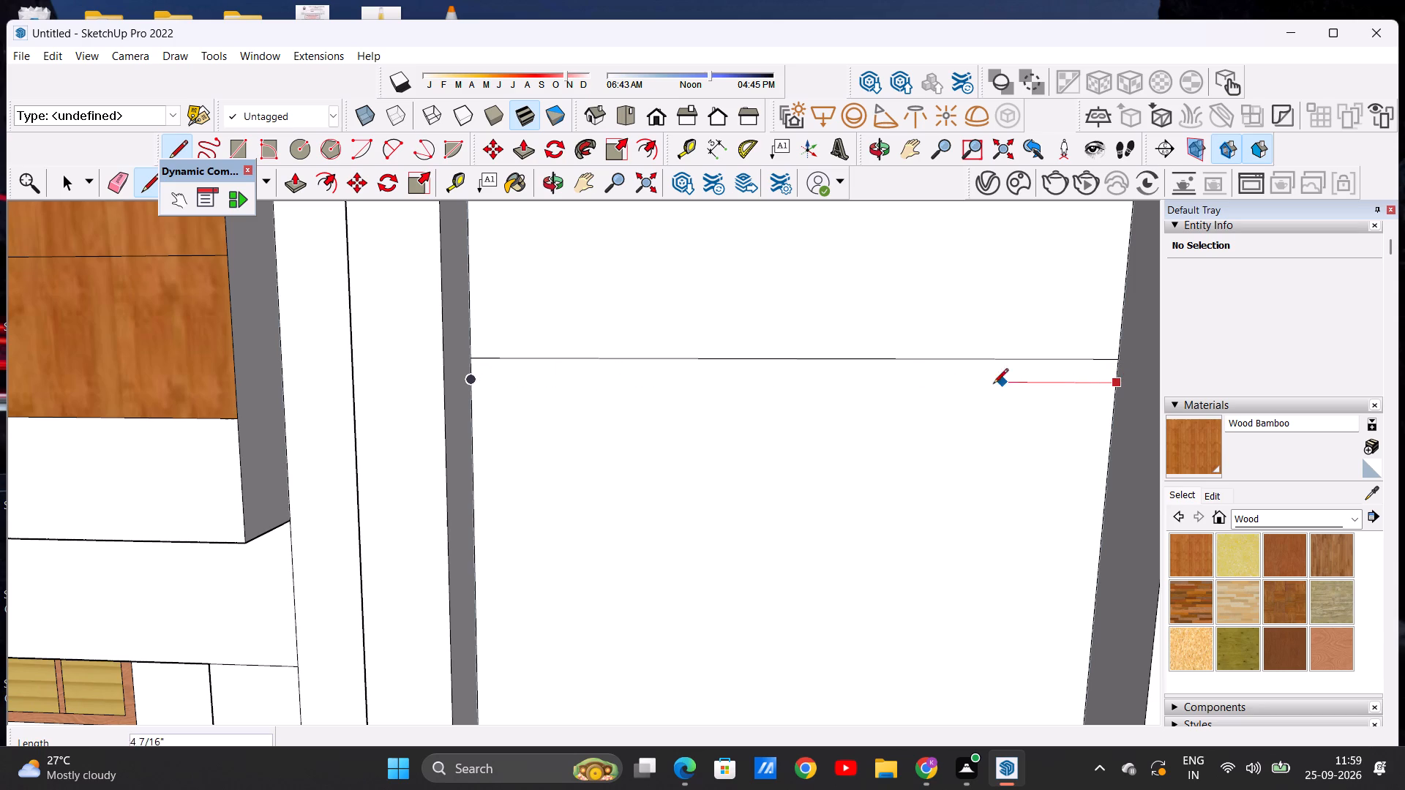
{"action": "left_click", "coordinate": [468, 380]}
{"action": "key", "text": "space"}
Draw a horizontal line about 2' 2 7/16" long across the lower part of the recessed porch-side panel, along the red axis.
{"action": "scroll", "coordinate": [566, 364], "scroll_direction": "down", "scroll_amount": 2}
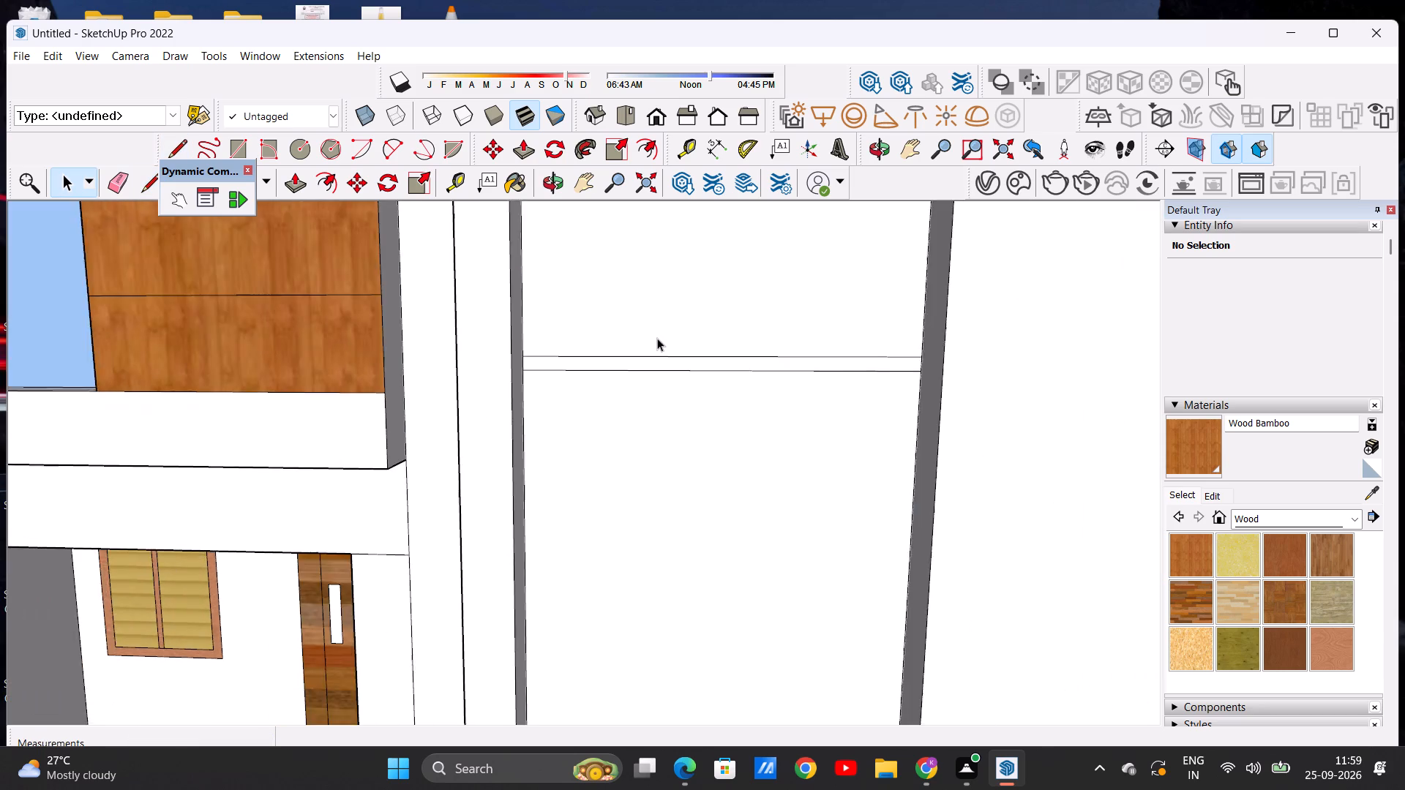
{"action": "scroll", "coordinate": [657, 338], "scroll_direction": "down", "scroll_amount": 14}
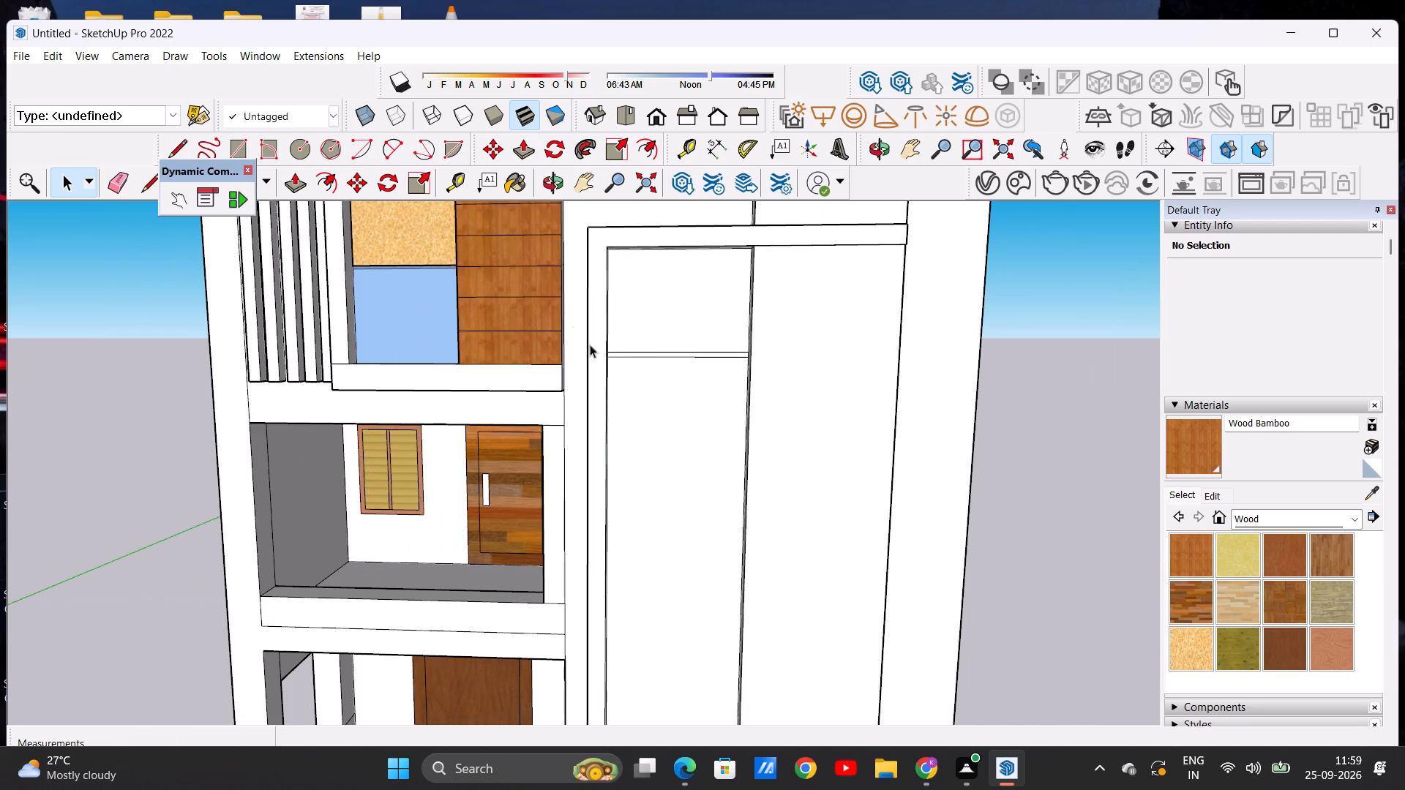
{"action": "key", "text": "l"}
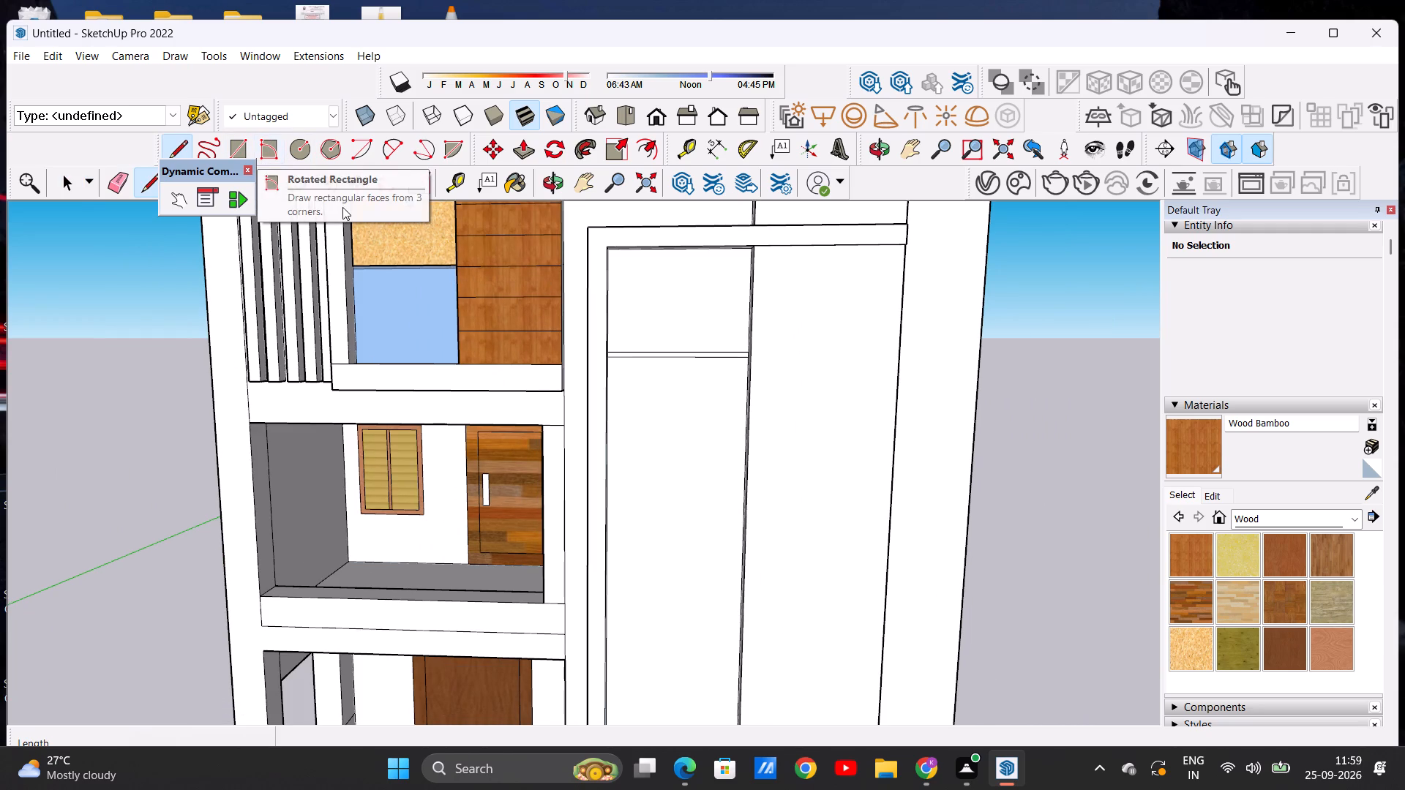
{"action": "scroll", "coordinate": [717, 333], "scroll_direction": "down", "scroll_amount": 3}
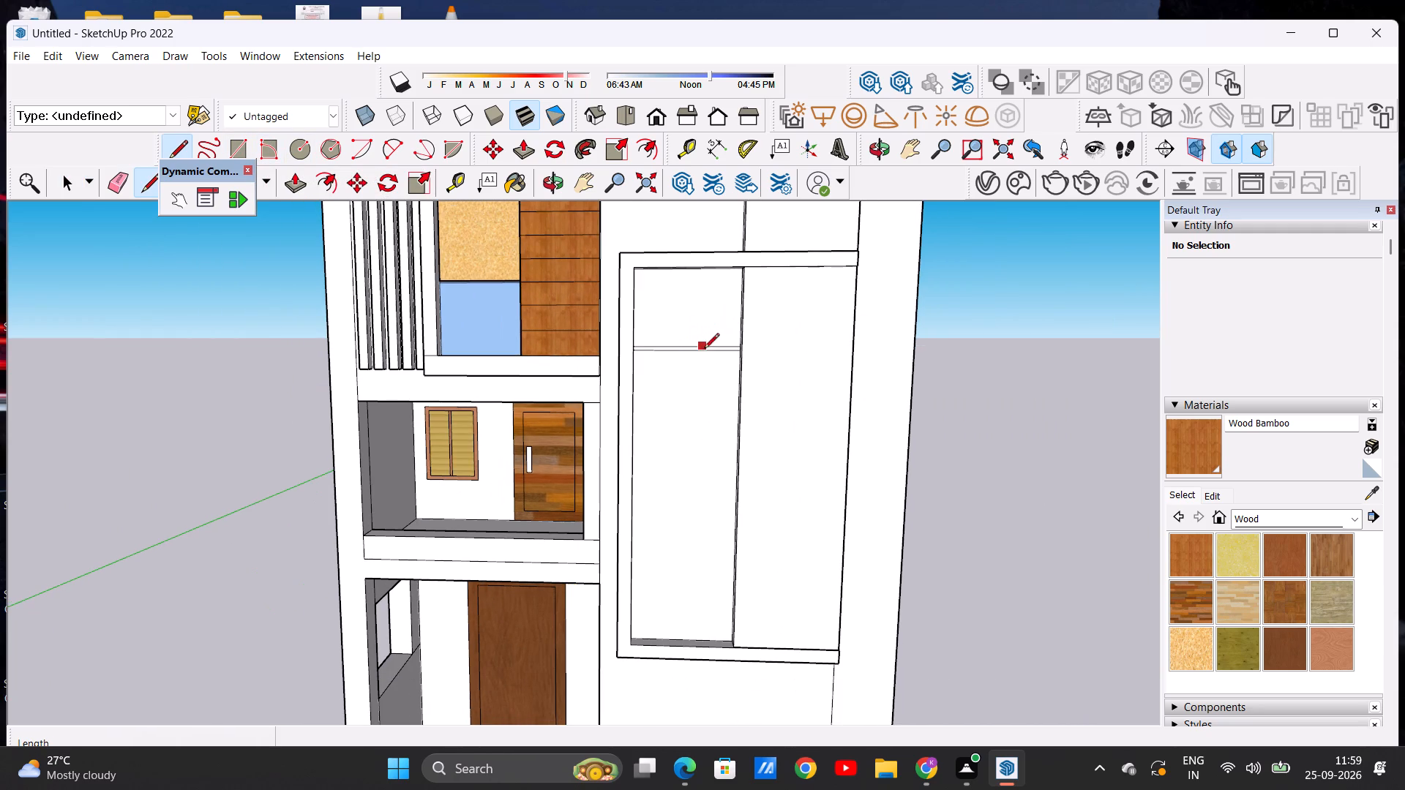
{"action": "scroll", "coordinate": [656, 616], "scroll_direction": "up", "scroll_amount": 12}
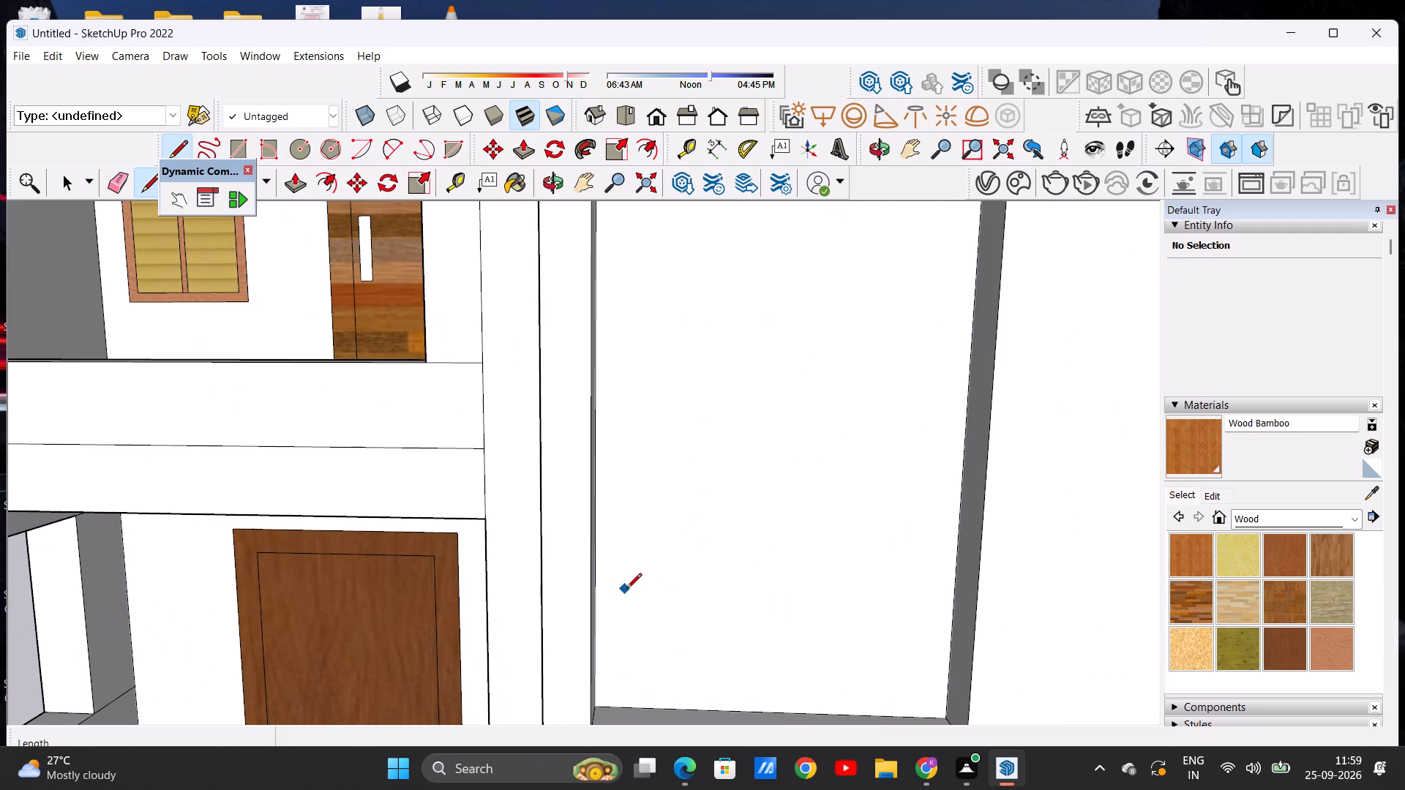
{"action": "scroll", "coordinate": [621, 586], "scroll_direction": "up", "scroll_amount": 5}
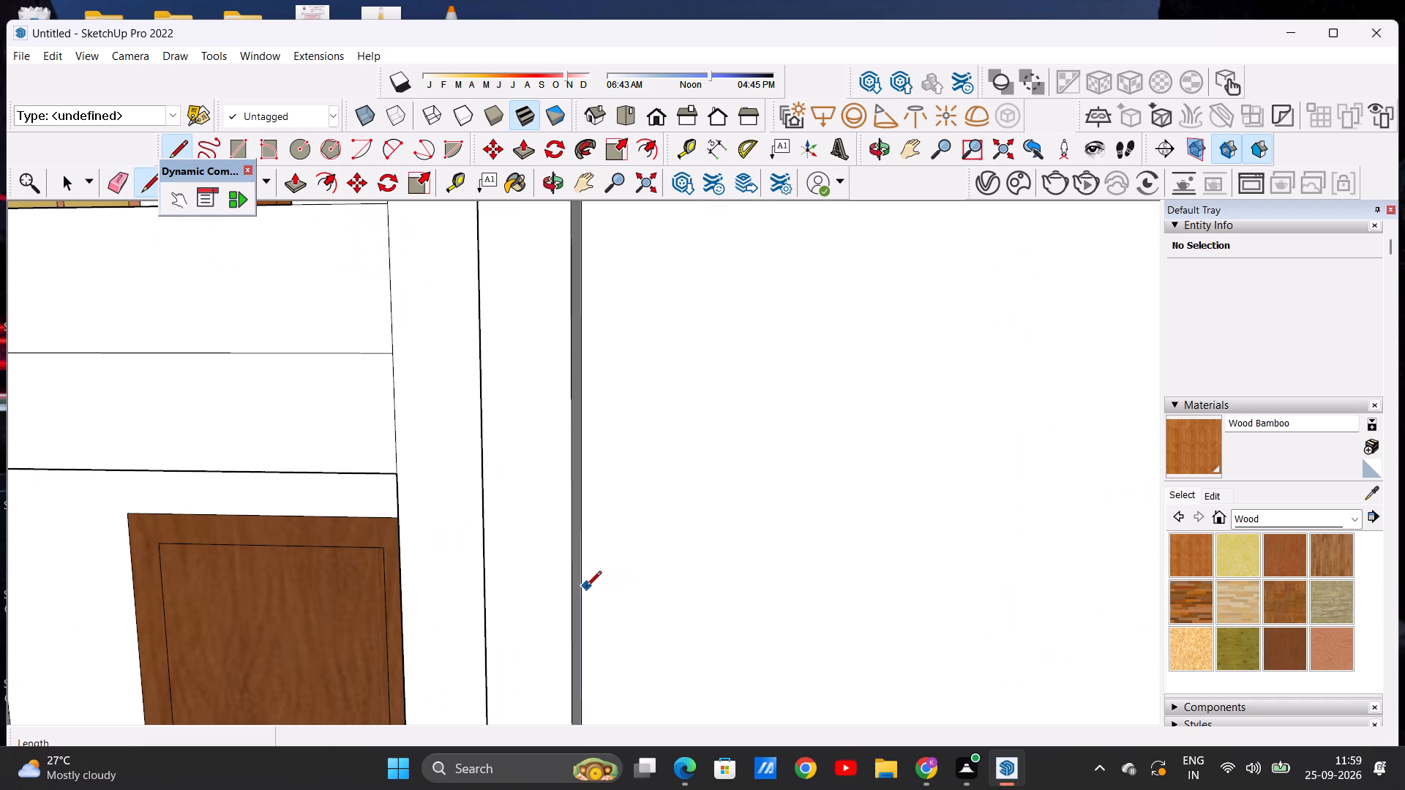
{"action": "left_click", "coordinate": [586, 587]}
{"action": "scroll", "coordinate": [820, 590], "scroll_direction": "down", "scroll_amount": 7}
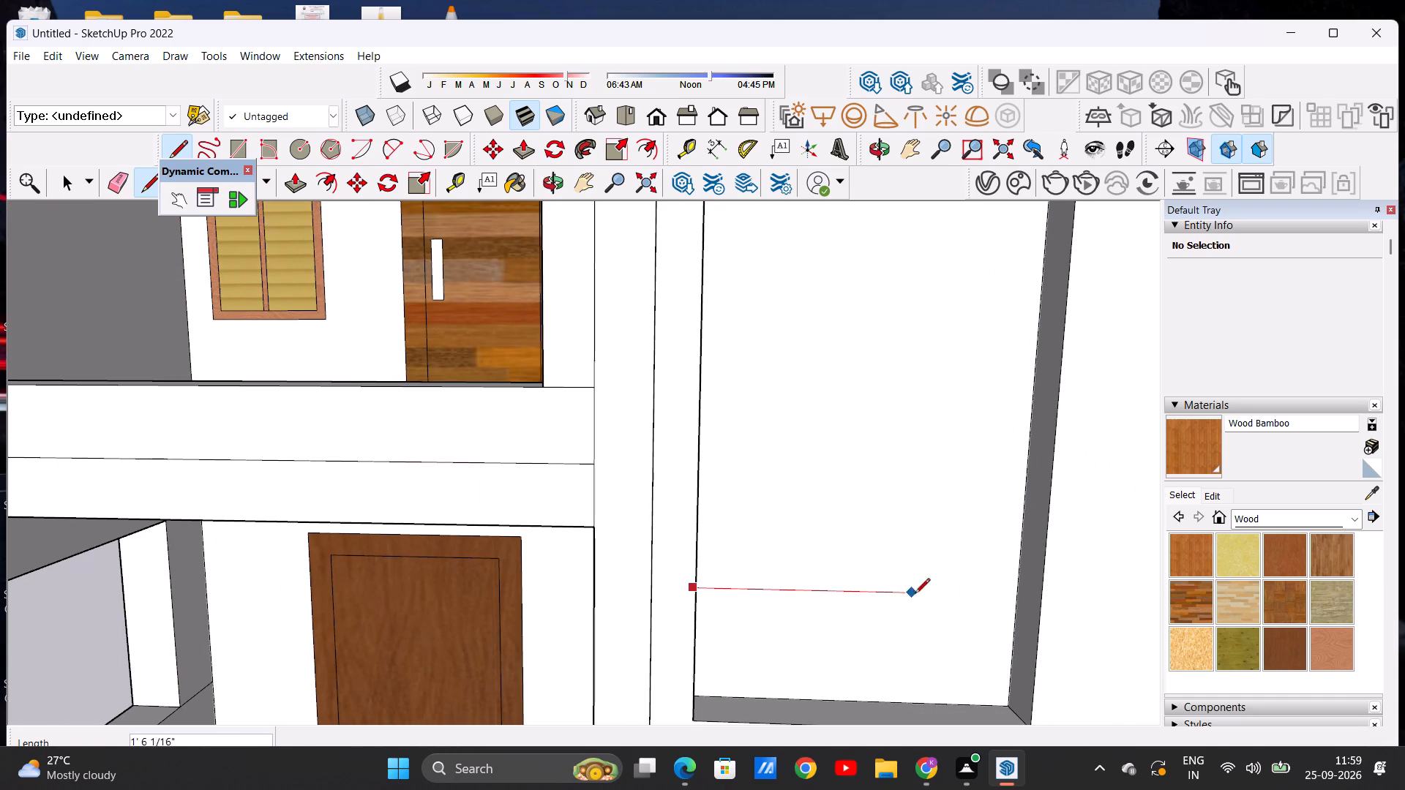
{"action": "left_click", "coordinate": [1018, 595]}
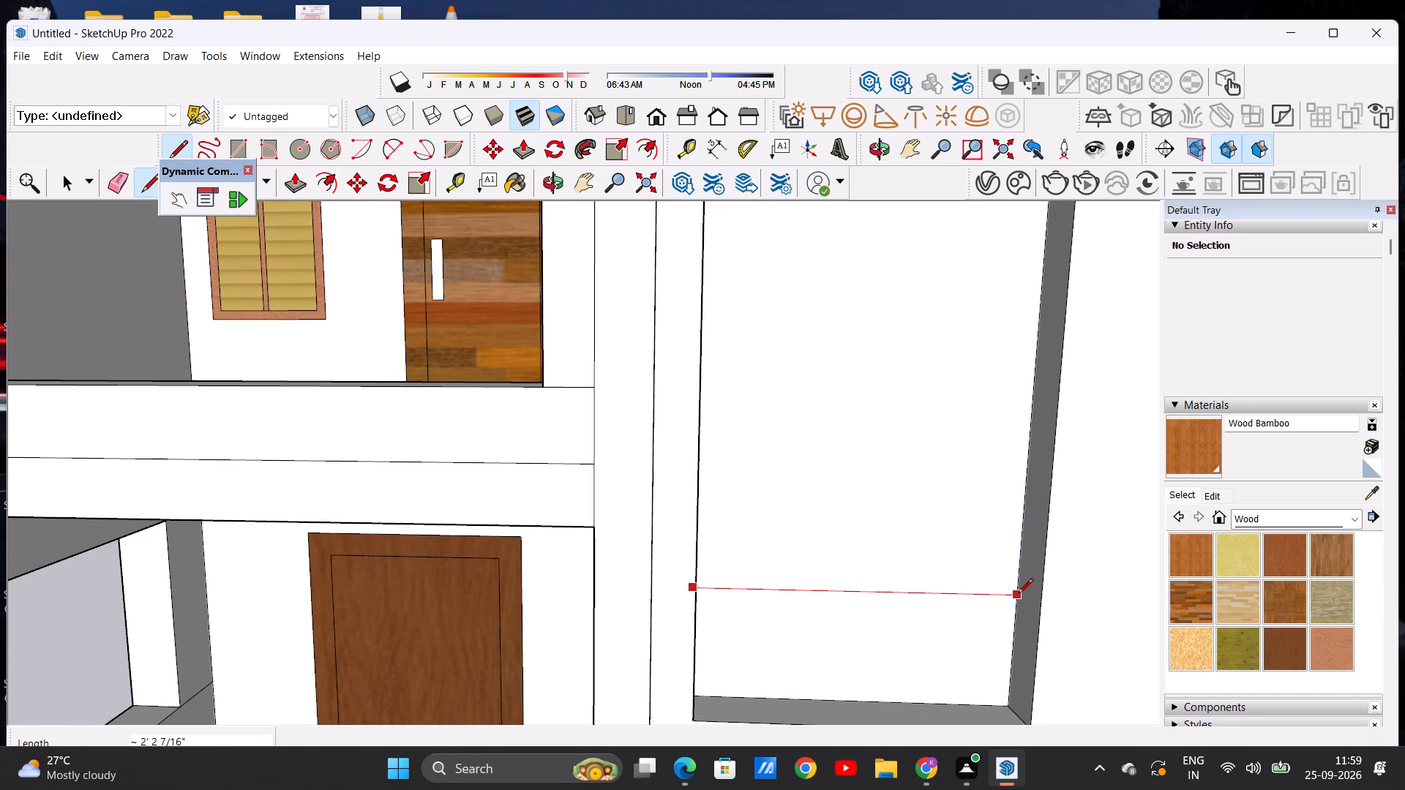
Draw a parallel line about 2' 2 7/16" long across the recessed panel, about 1" above the lower horizontal line.
{"action": "scroll", "coordinate": [1018, 595], "scroll_direction": "up", "scroll_amount": 6}
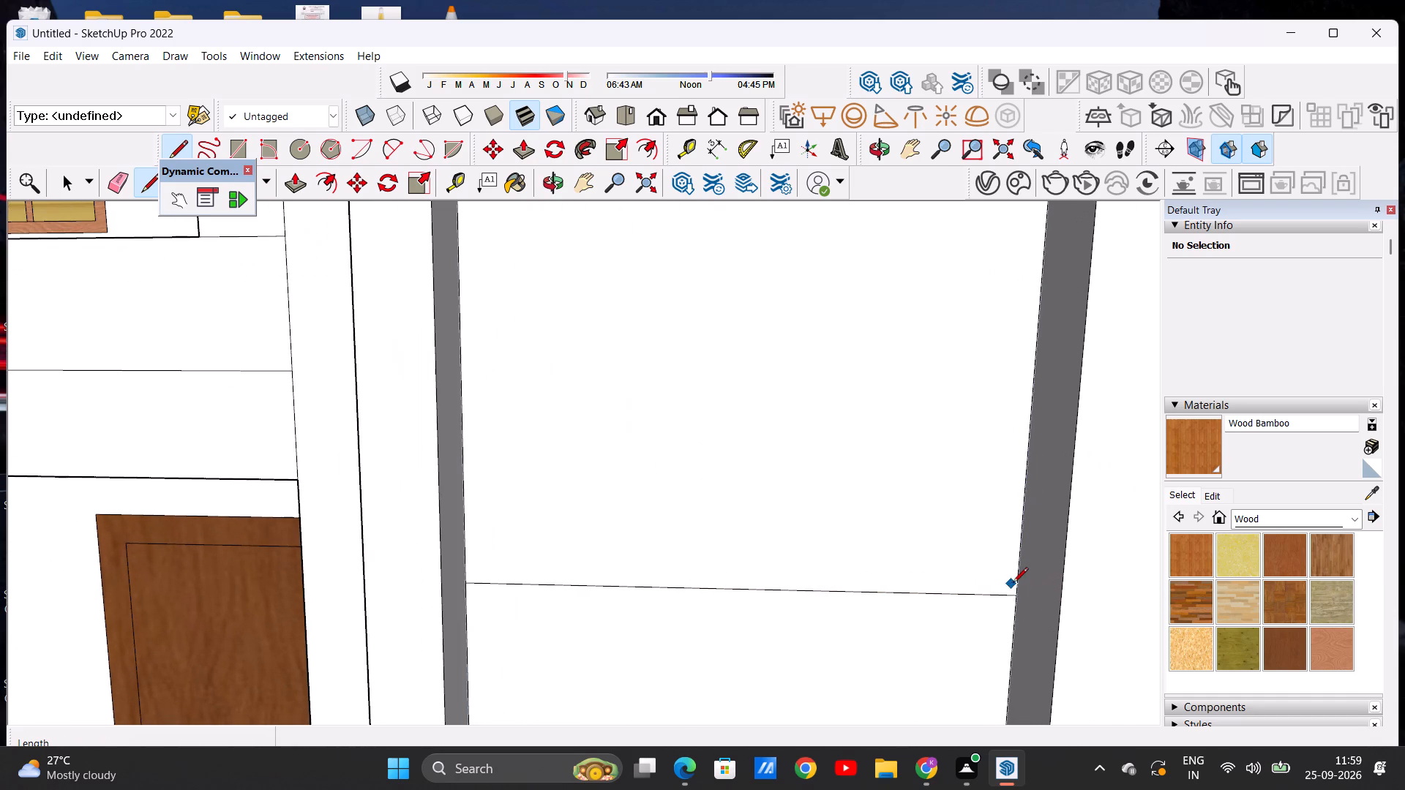
{"action": "left_click", "coordinate": [1013, 584]}
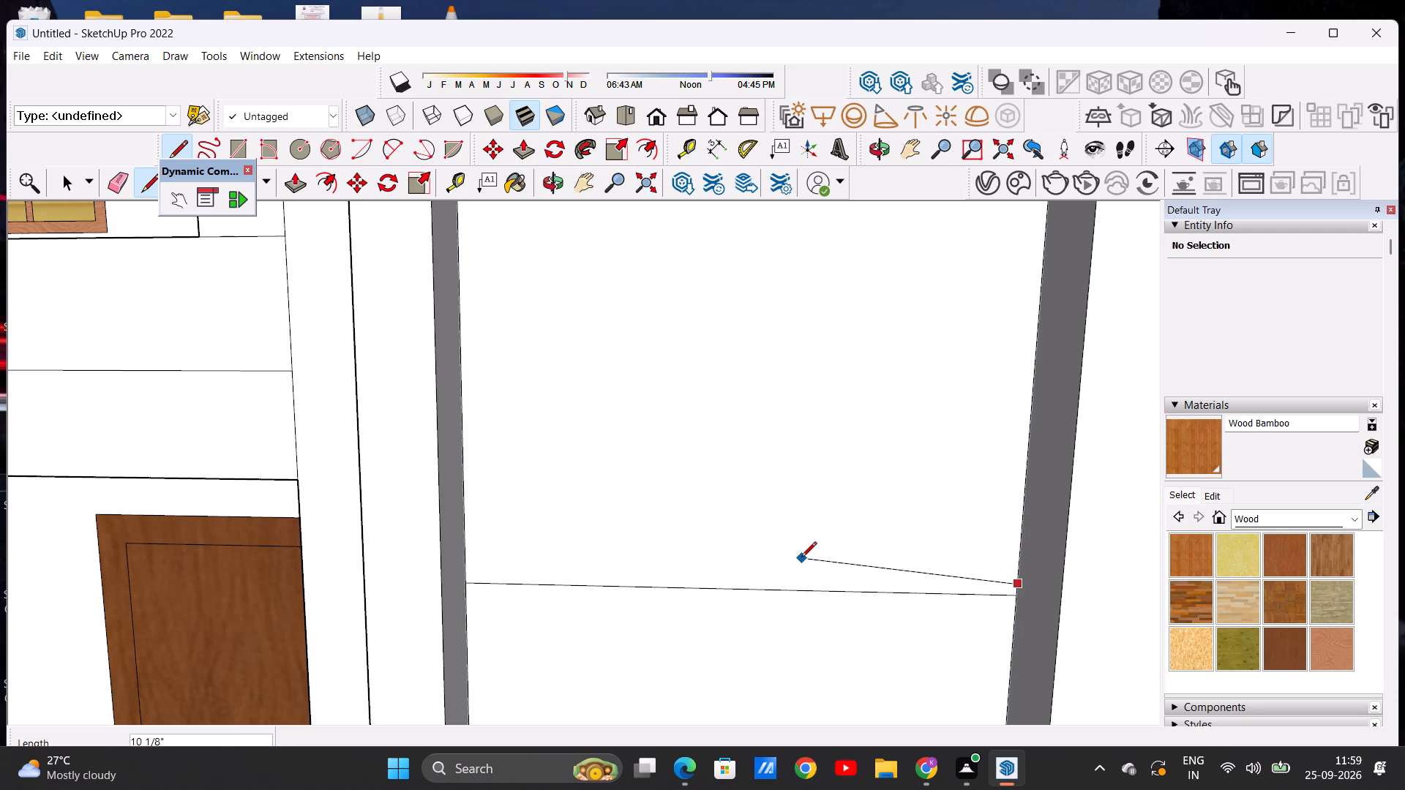
{"action": "key", "text": "space"}
{"action": "key", "text": "l"}
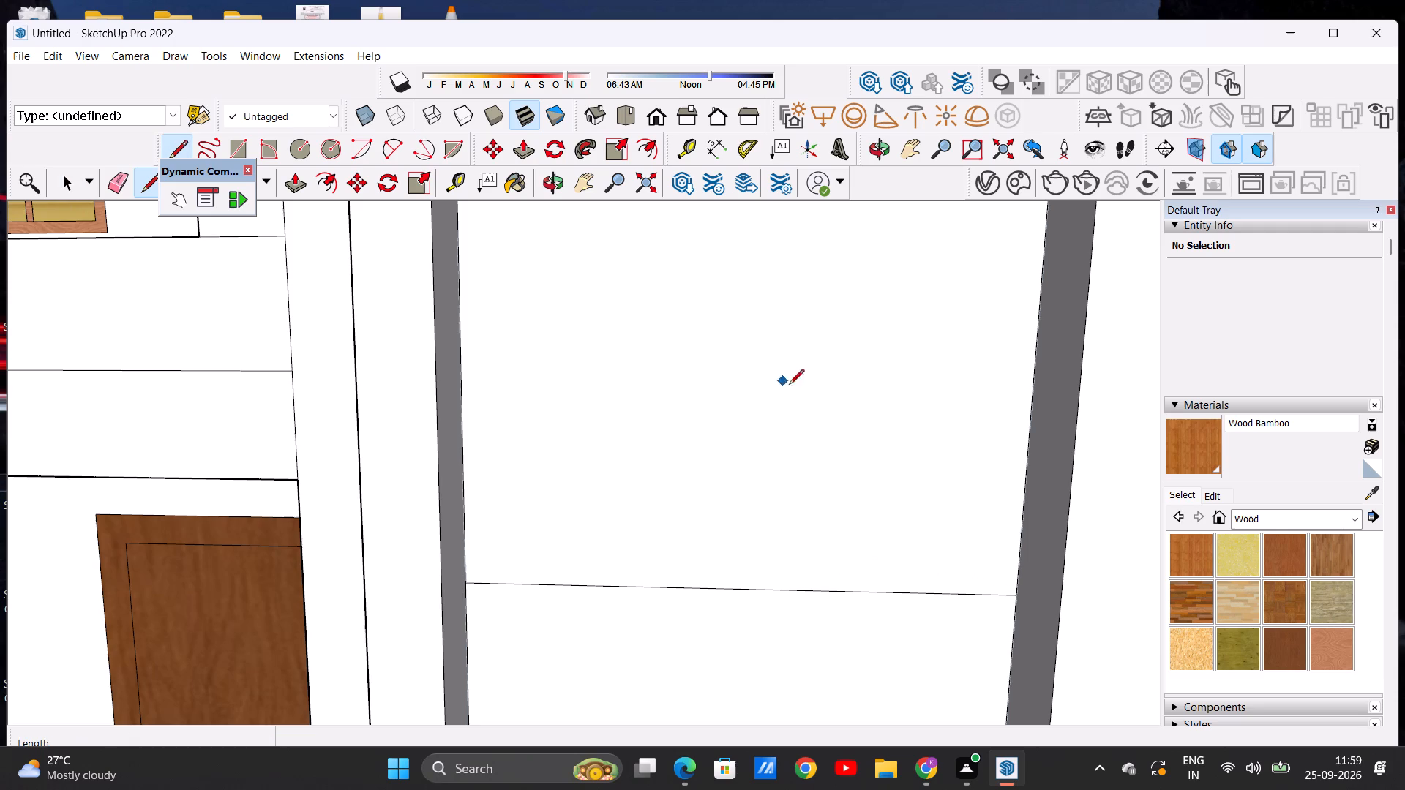
{"action": "left_click", "coordinate": [1016, 595]}
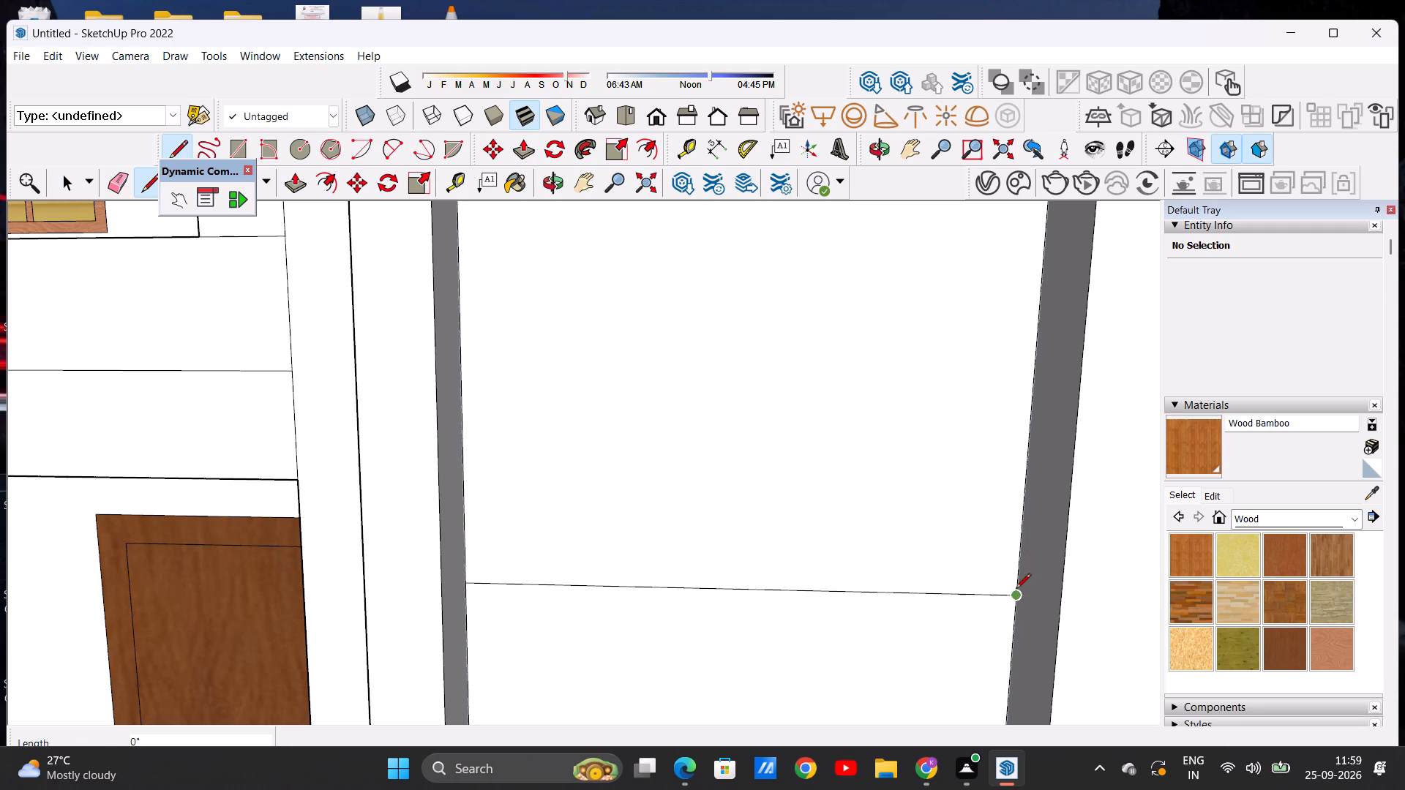
{"action": "left_click", "coordinate": [1020, 576]}
{"action": "left_click", "coordinate": [462, 557]}
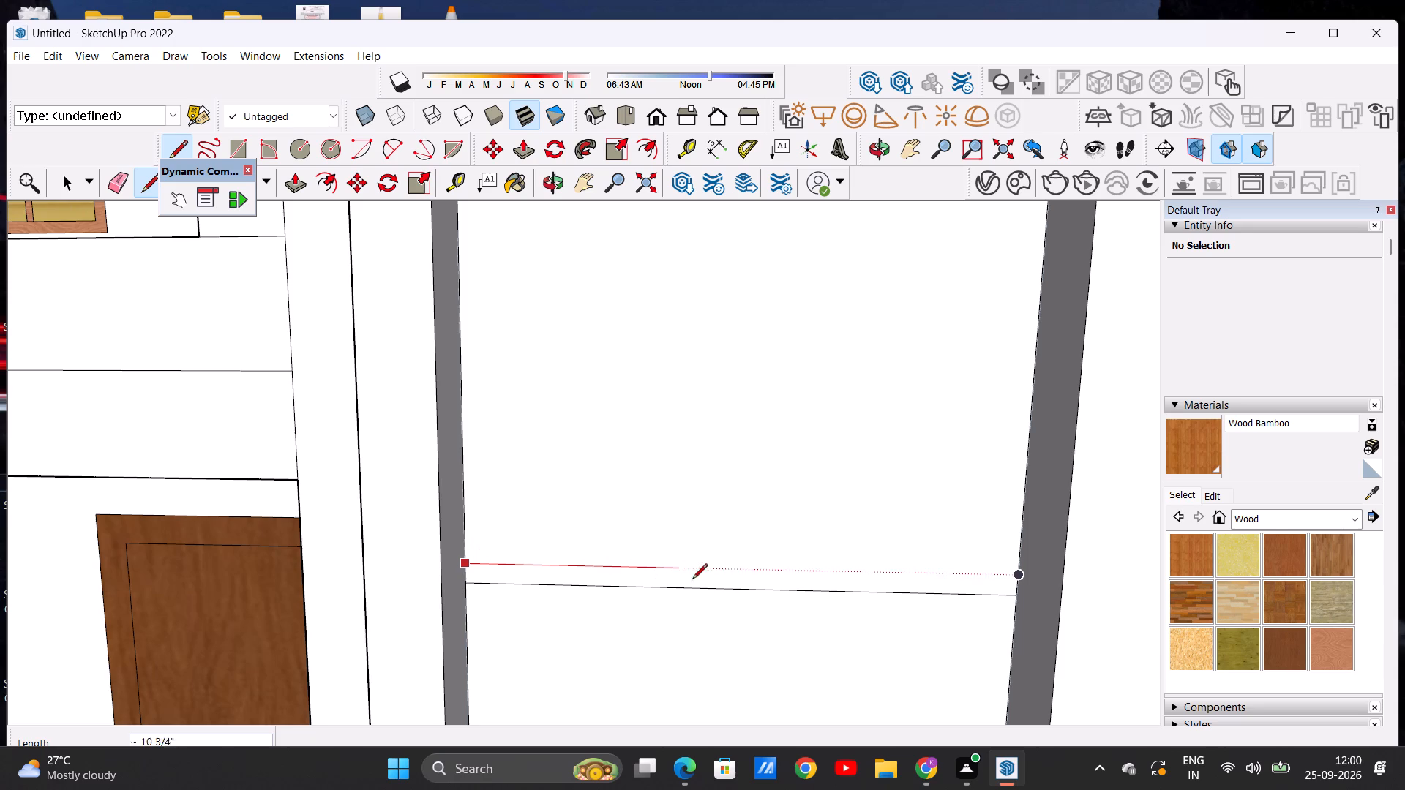
{"action": "left_click", "coordinate": [1014, 579]}
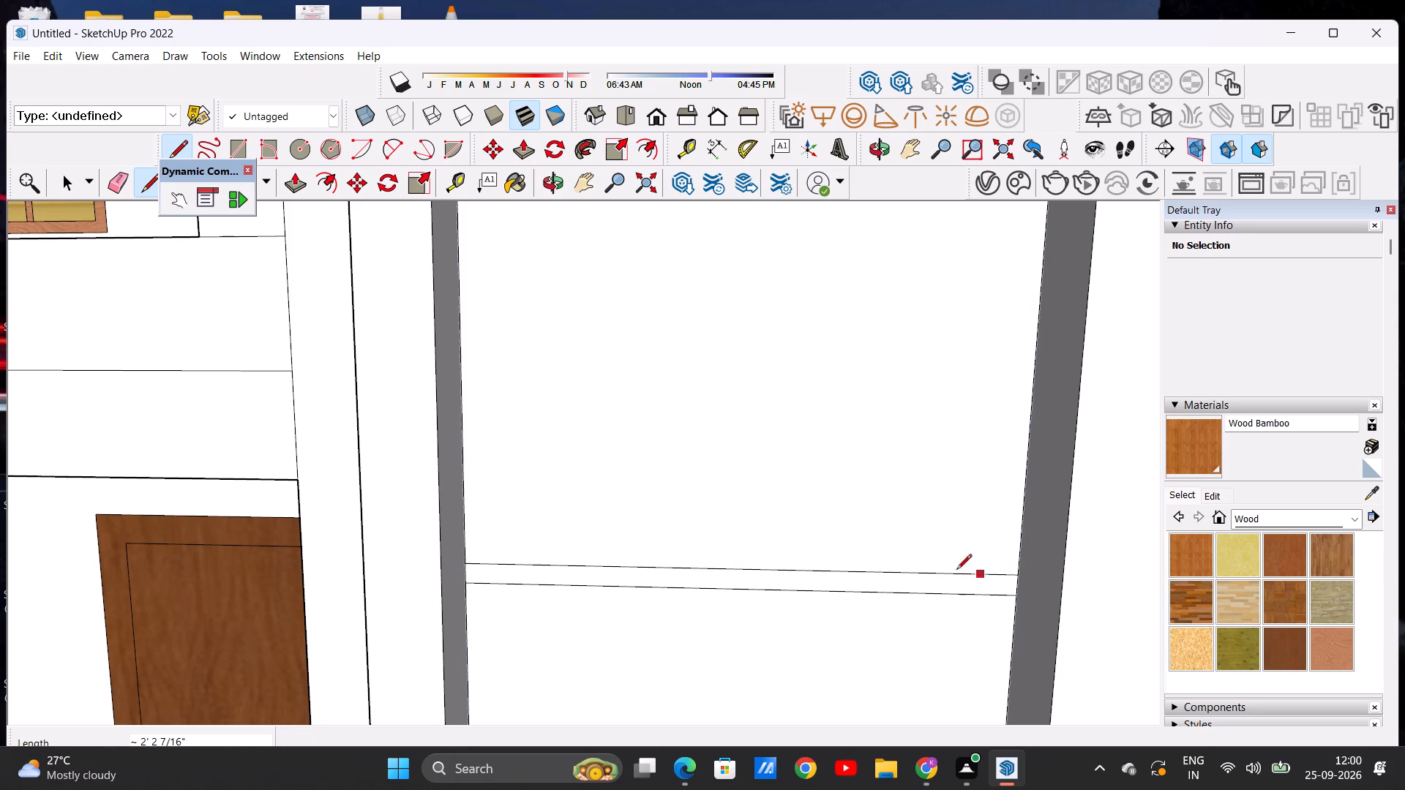
Draw a horizontal line about 2' 2 7/16" long across the recessed panel, between its upper and lower line pairs.
{"action": "scroll", "coordinate": [719, 549], "scroll_direction": "down", "scroll_amount": 16}
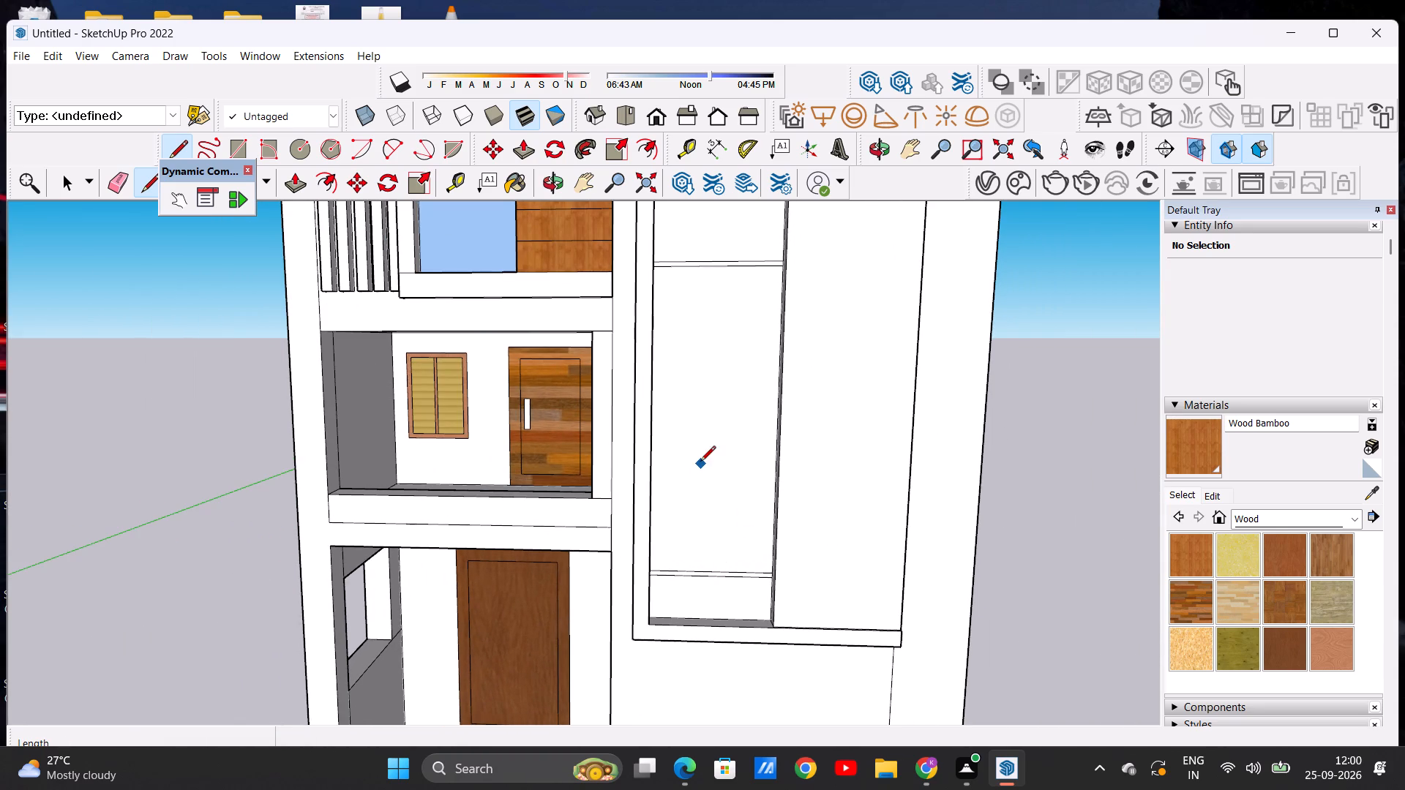
{"action": "scroll", "coordinate": [681, 320], "scroll_direction": "up", "scroll_amount": 11}
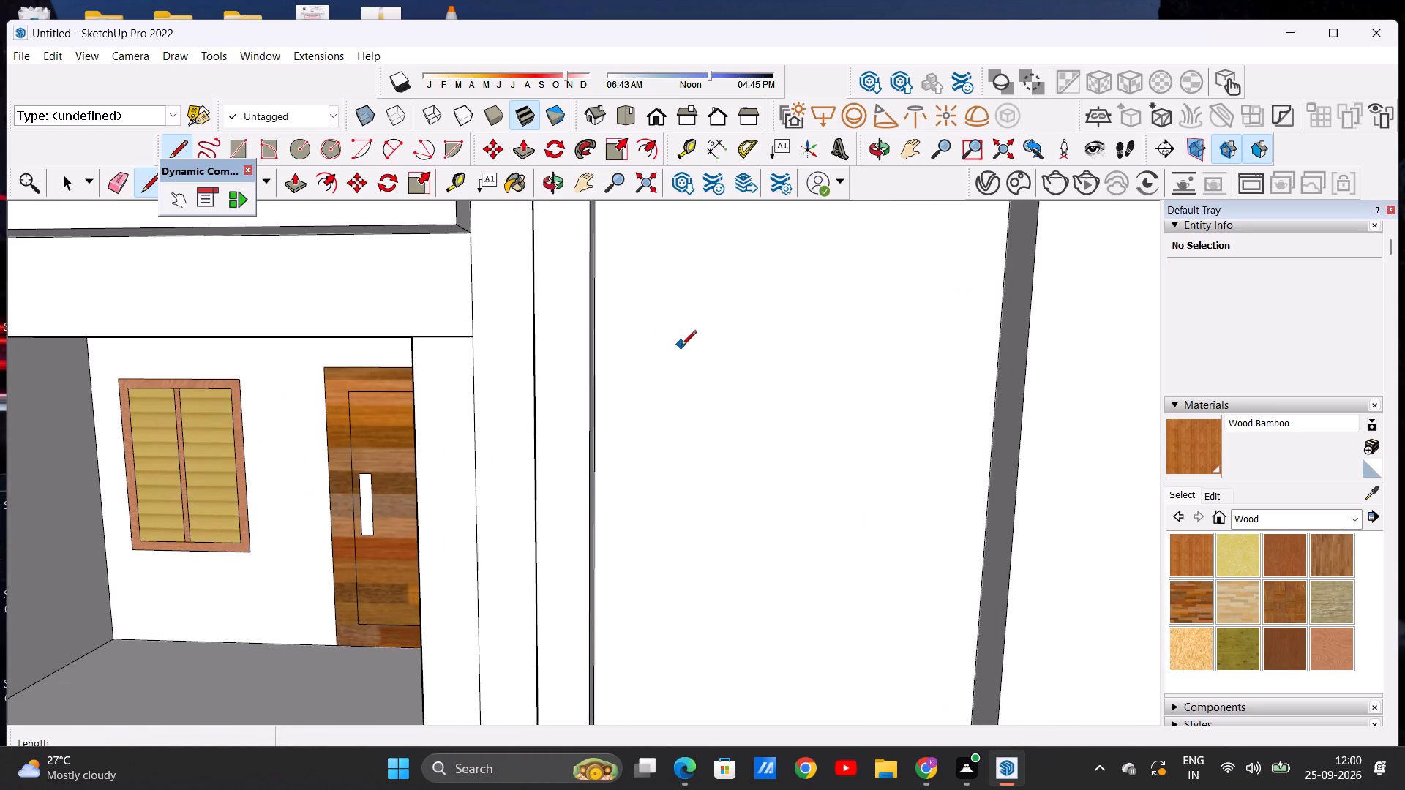
{"action": "middle_click_drag", "start_coordinate": [675, 377], "coordinate": [670, 410]}
{"action": "scroll", "coordinate": [638, 418], "scroll_direction": "down", "scroll_amount": 8}
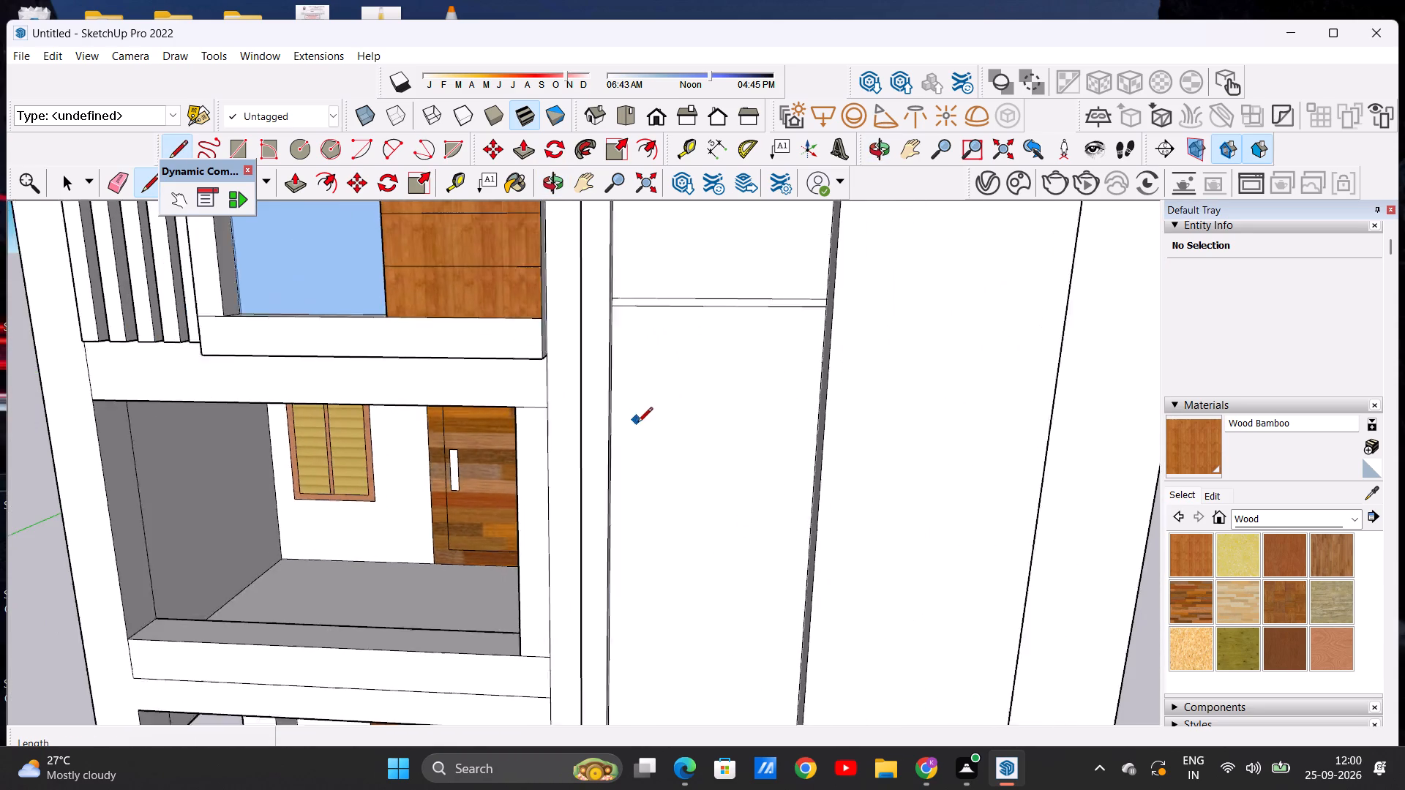
{"action": "scroll", "coordinate": [723, 407], "scroll_direction": "up", "scroll_amount": 2}
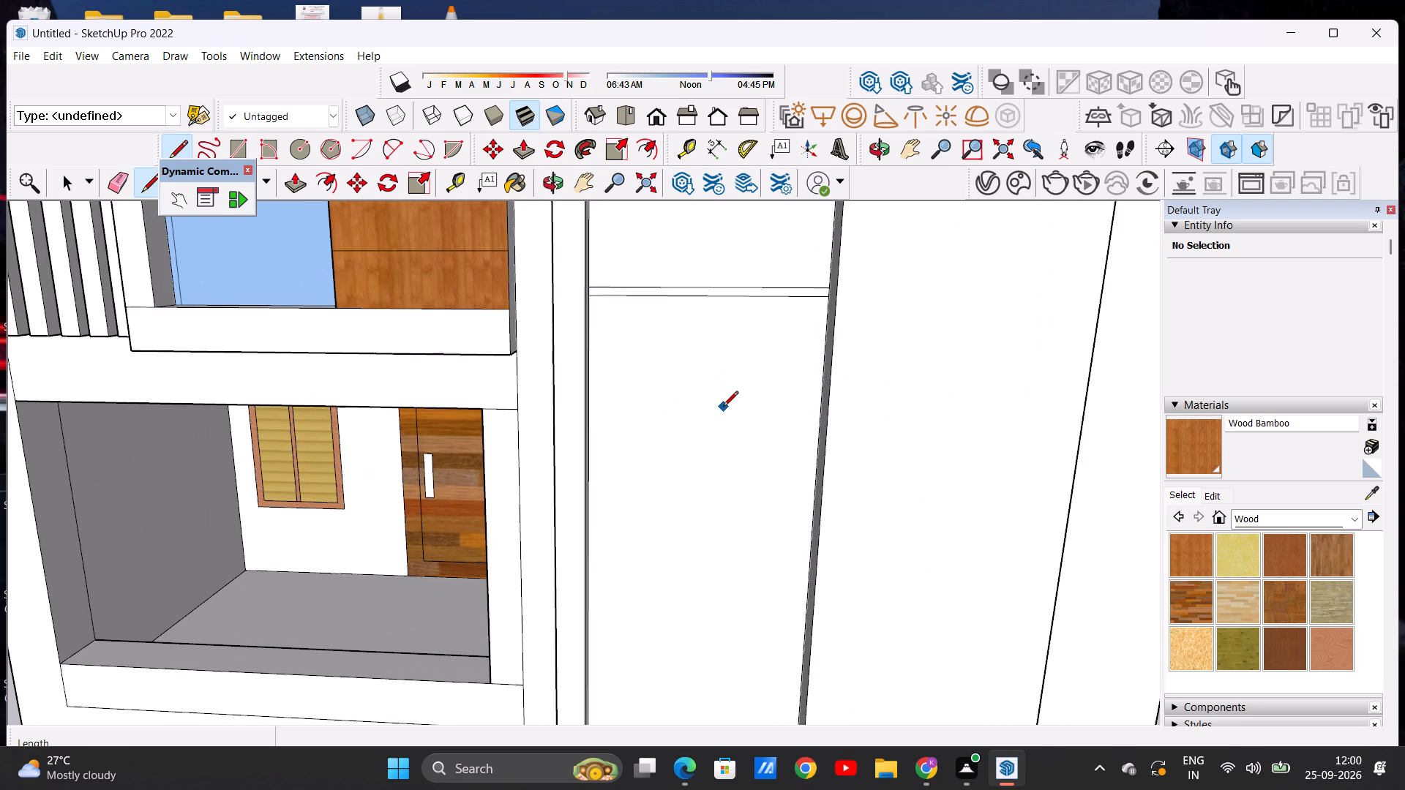
{"action": "scroll", "coordinate": [735, 371], "scroll_direction": "down", "scroll_amount": 7}
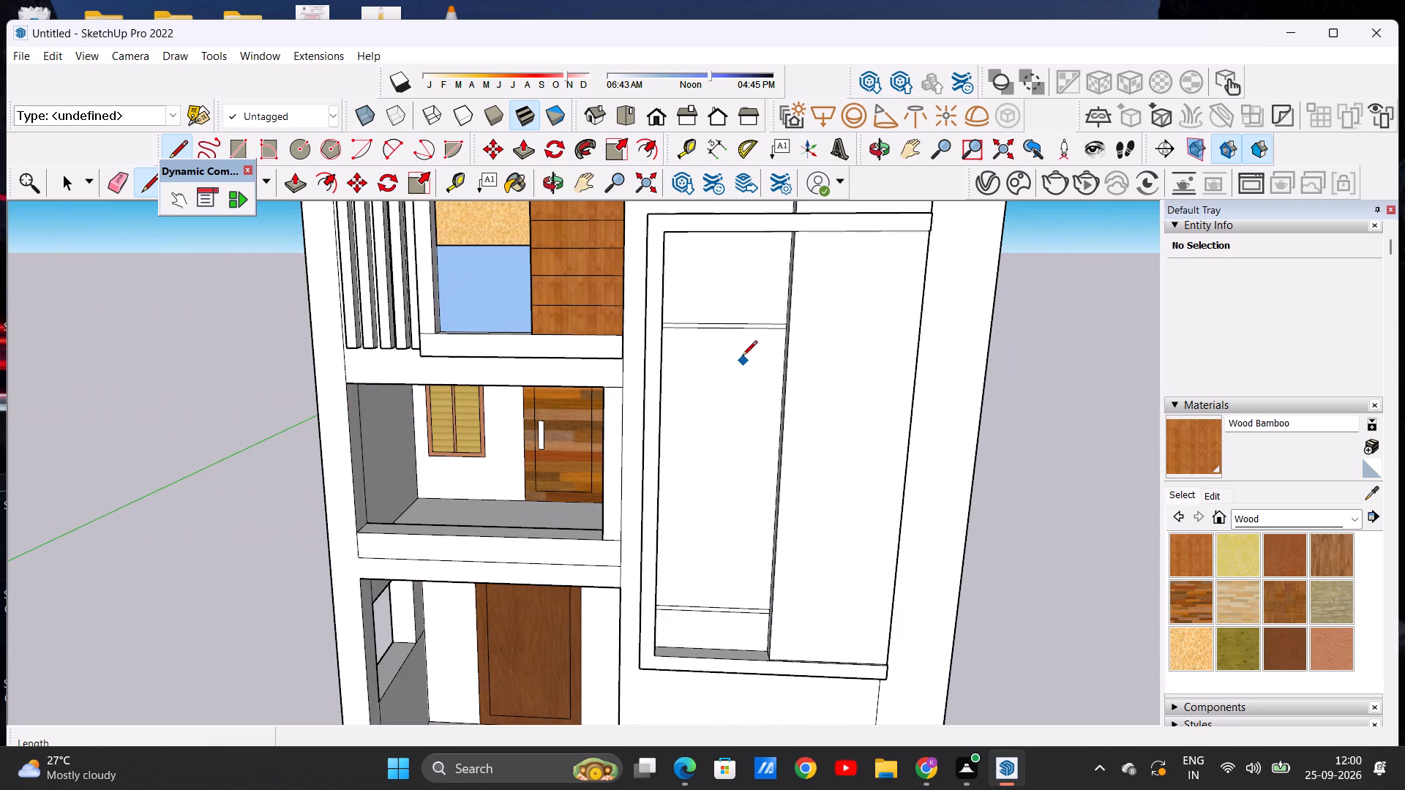
{"action": "scroll", "coordinate": [674, 475], "scroll_direction": "up", "scroll_amount": 6}
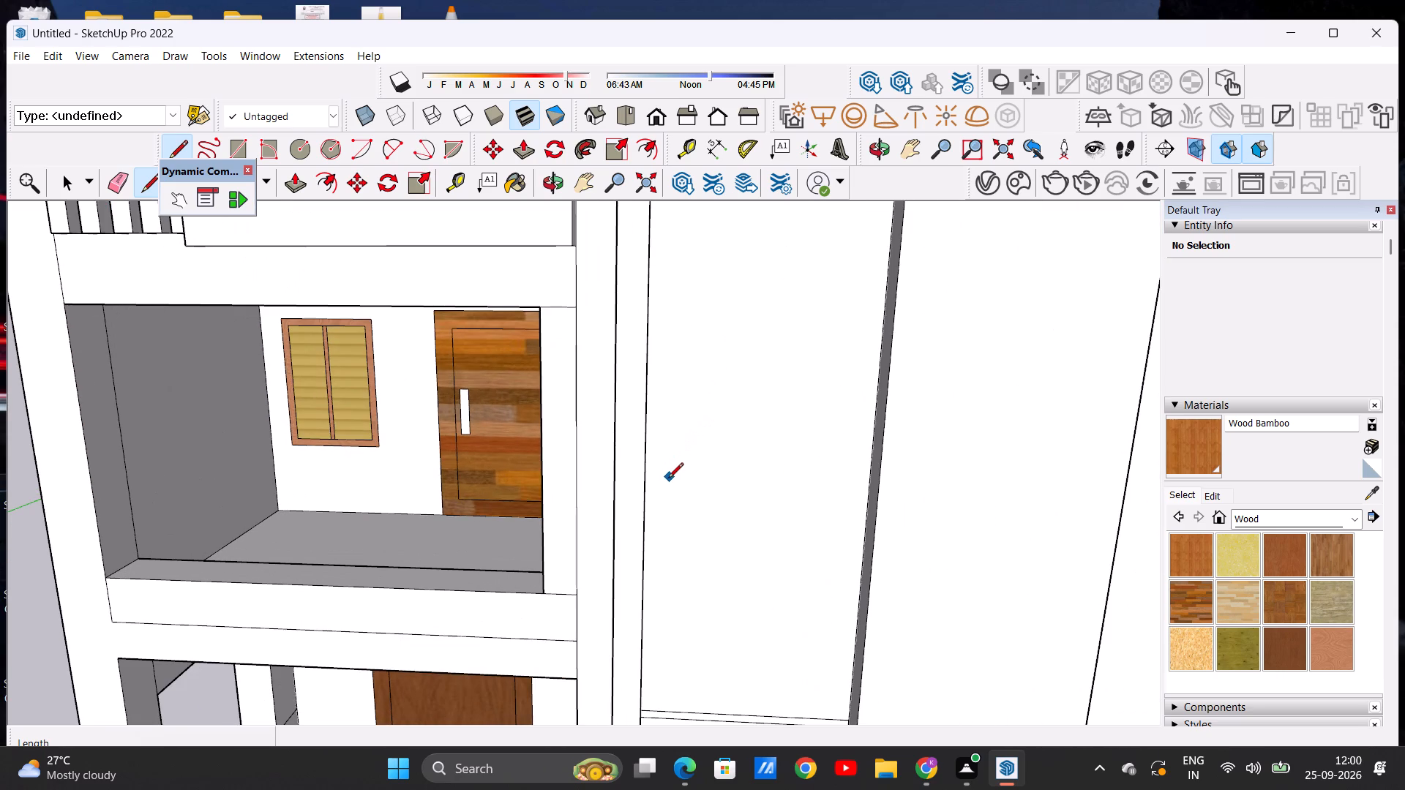
{"action": "middle_click_drag", "start_coordinate": [694, 494], "coordinate": [625, 501]}
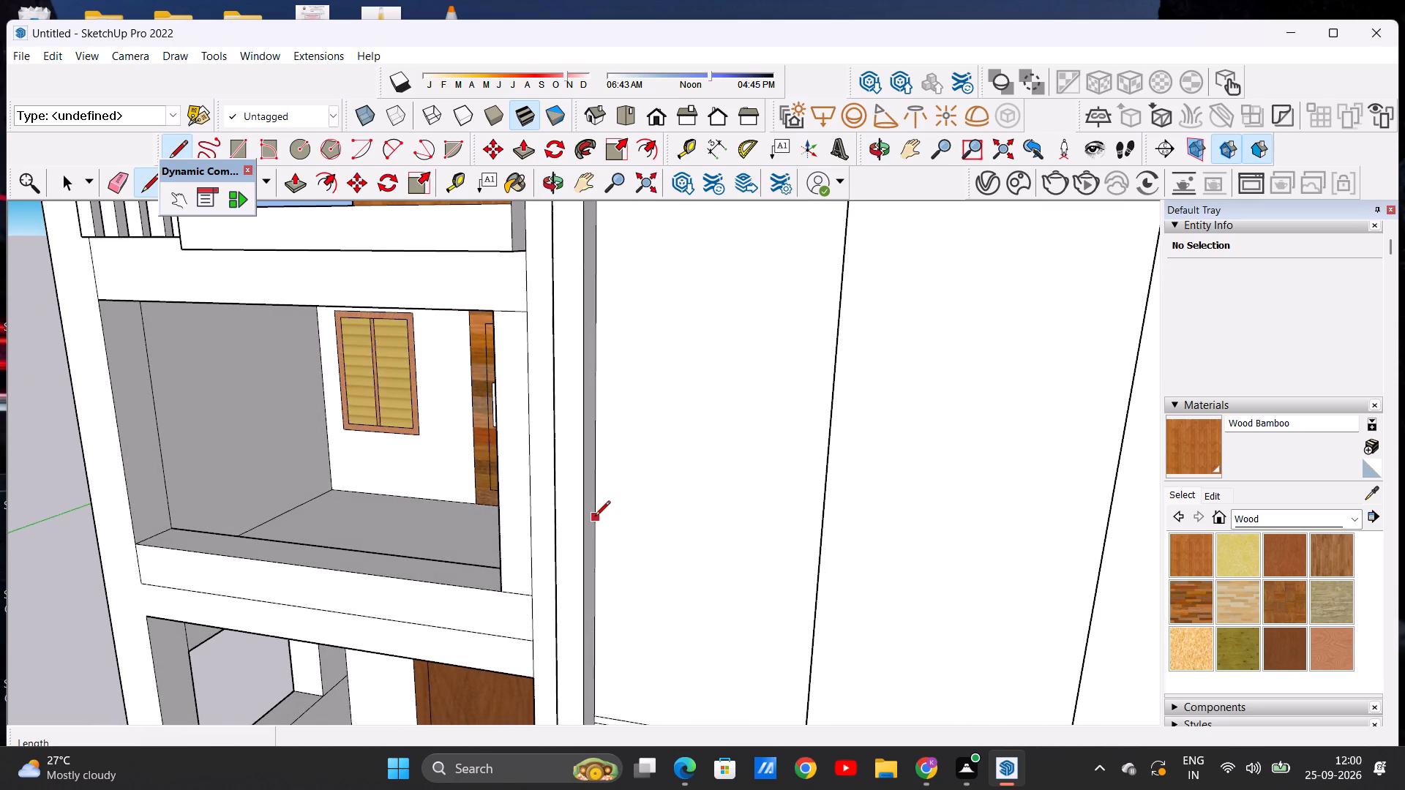
{"action": "left_click", "coordinate": [595, 517]}
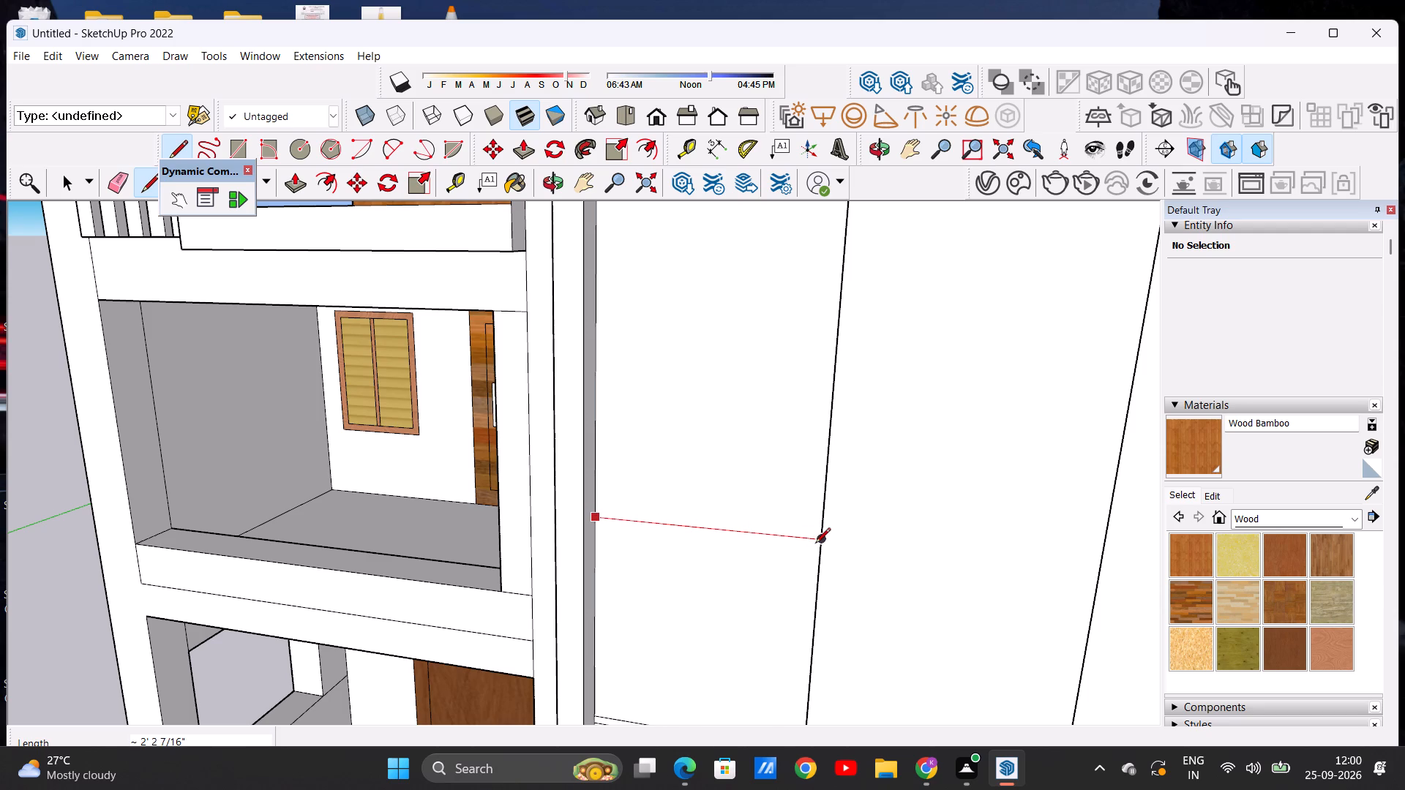
{"action": "left_click", "coordinate": [815, 544]}
Draw a short edge about 1 1/8" long down the recessed panel's side farther from the porch, starting at the middle horizontal line.
{"action": "middle_click_drag", "start_coordinate": [773, 548], "coordinate": [854, 569]}
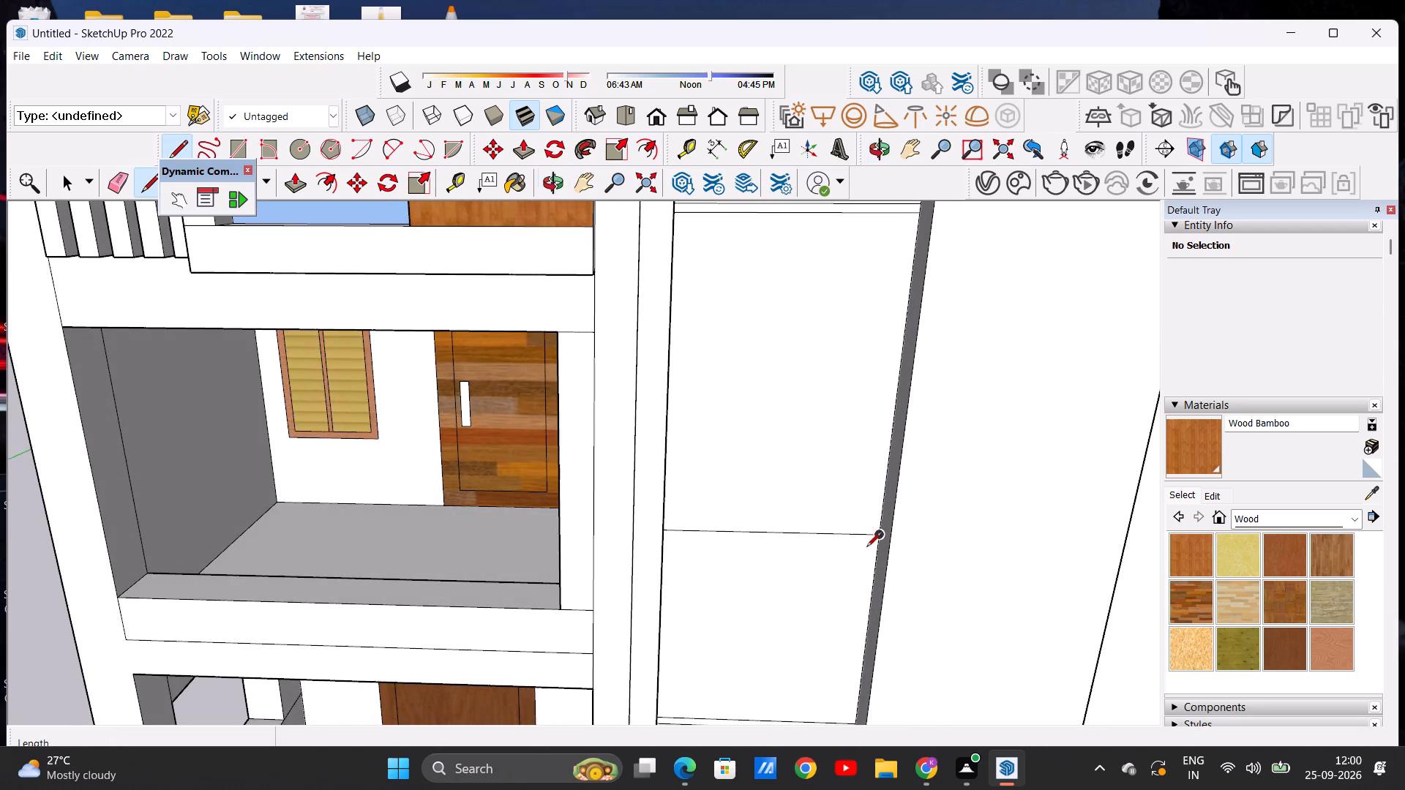
{"action": "scroll", "coordinate": [877, 528], "scroll_direction": "up", "scroll_amount": 13}
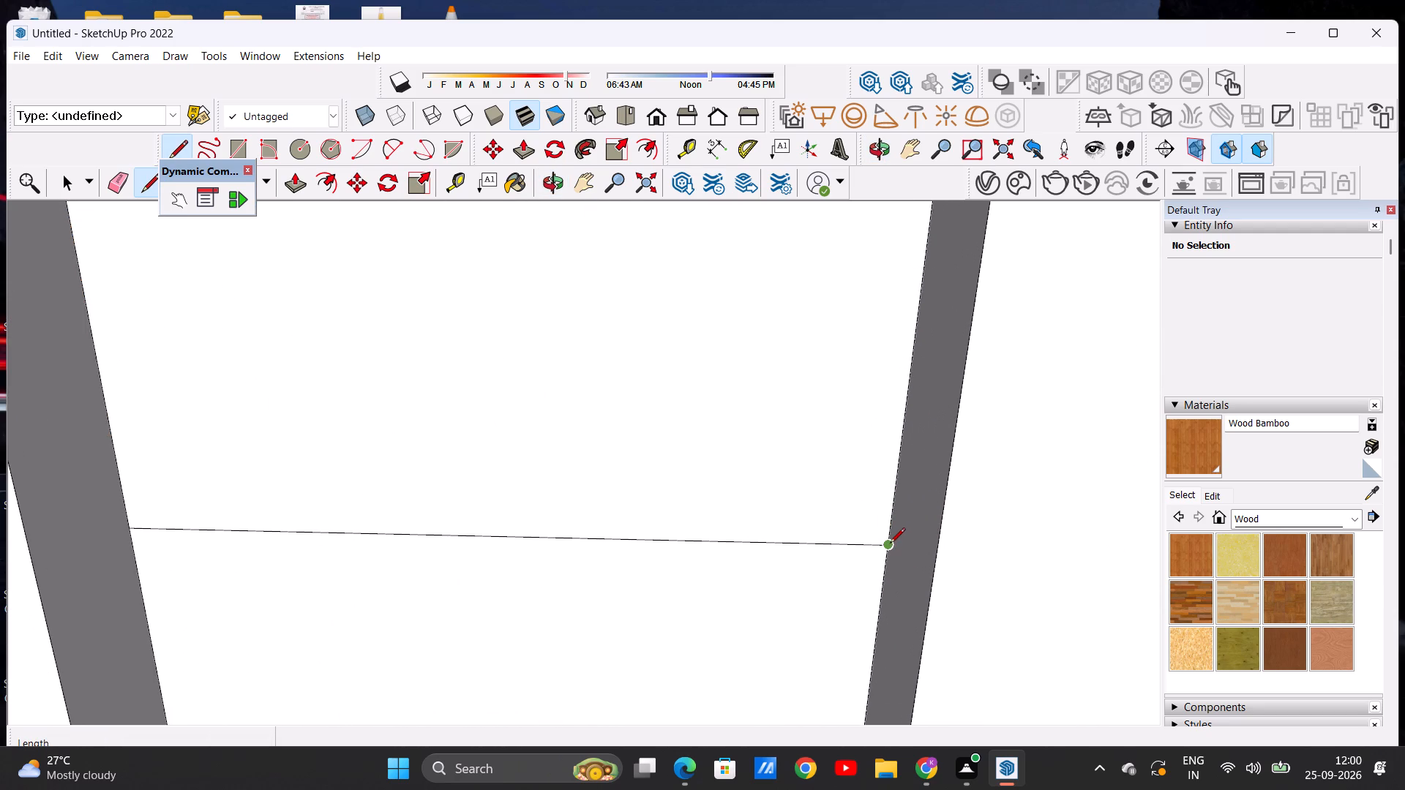
{"action": "left_click", "coordinate": [890, 544]}
{"action": "left_click", "coordinate": [881, 576]}
{"action": "key", "text": "space"}
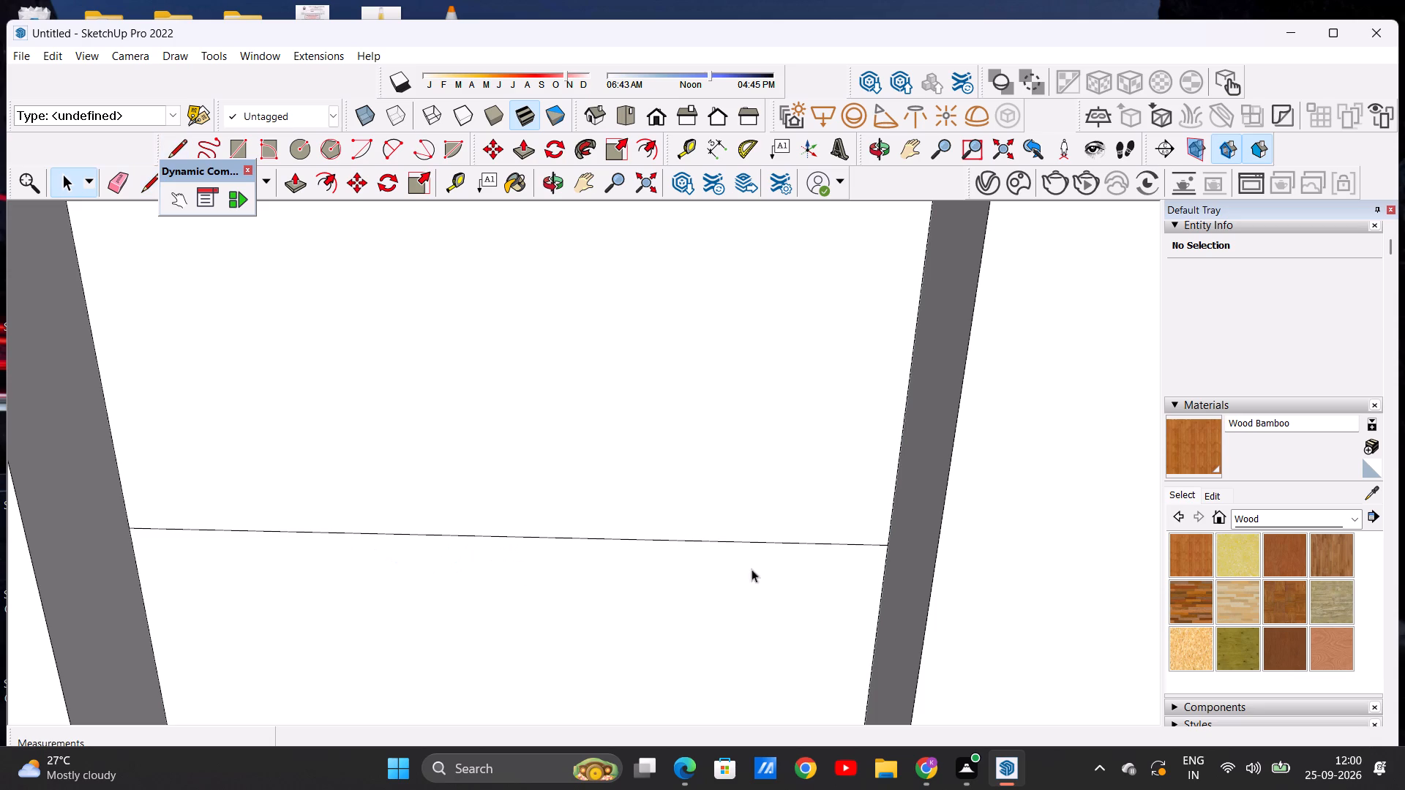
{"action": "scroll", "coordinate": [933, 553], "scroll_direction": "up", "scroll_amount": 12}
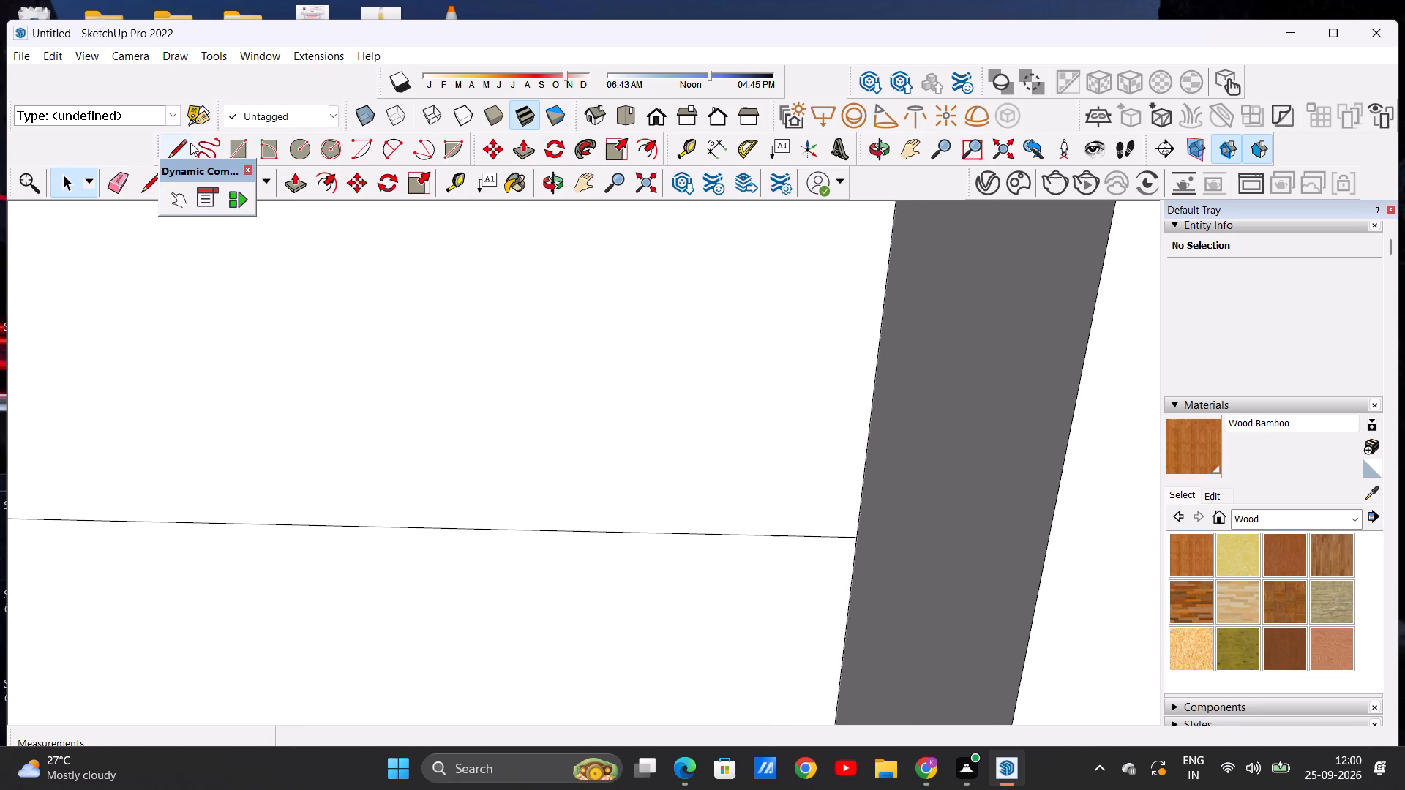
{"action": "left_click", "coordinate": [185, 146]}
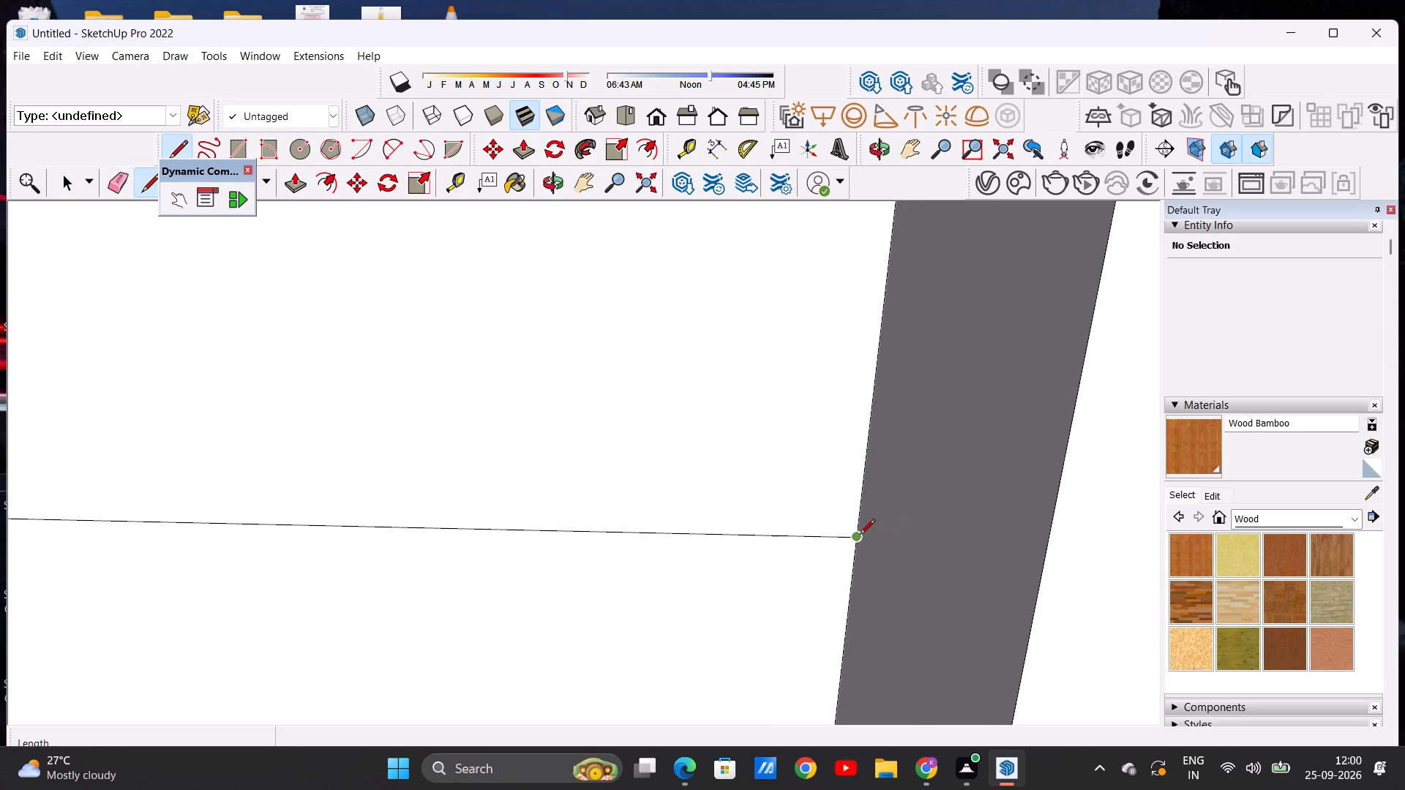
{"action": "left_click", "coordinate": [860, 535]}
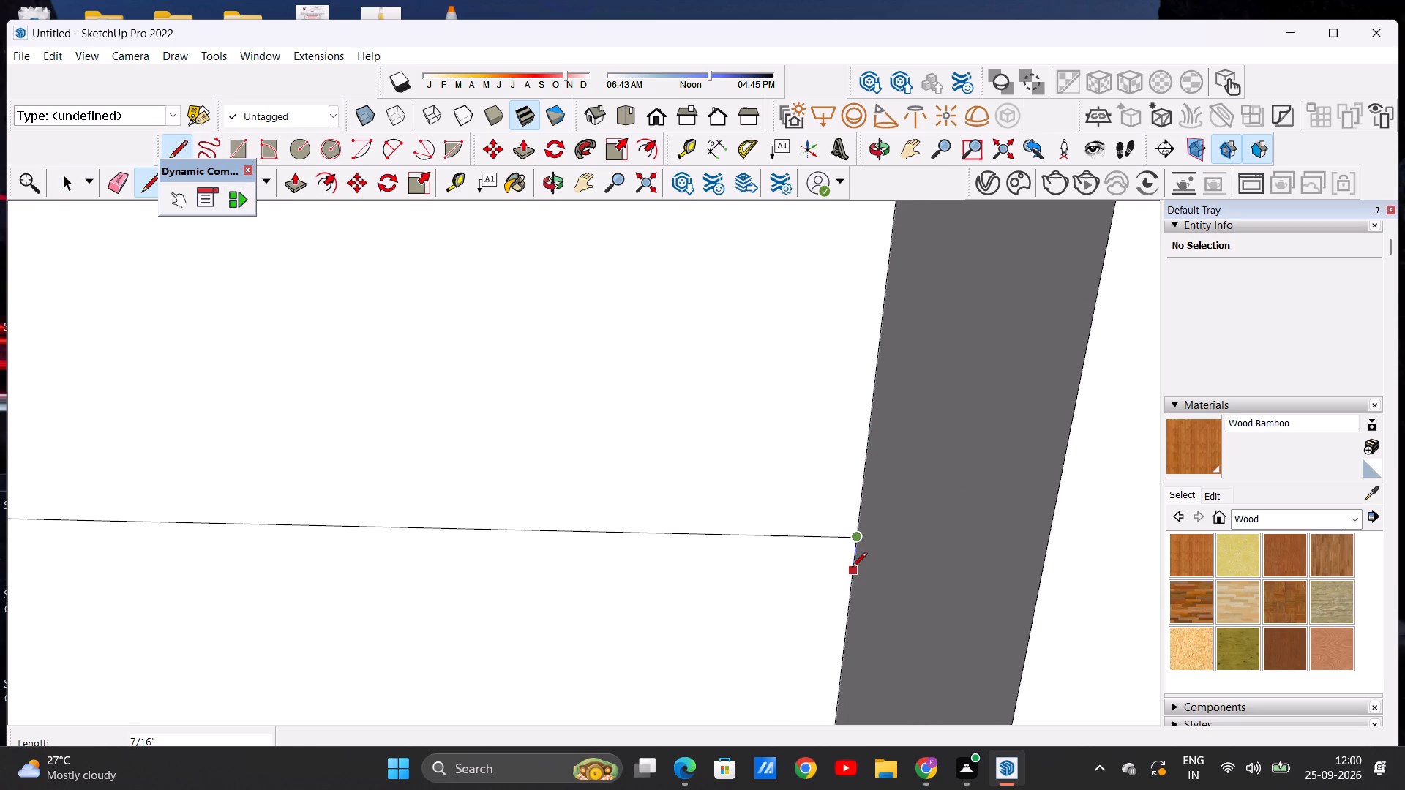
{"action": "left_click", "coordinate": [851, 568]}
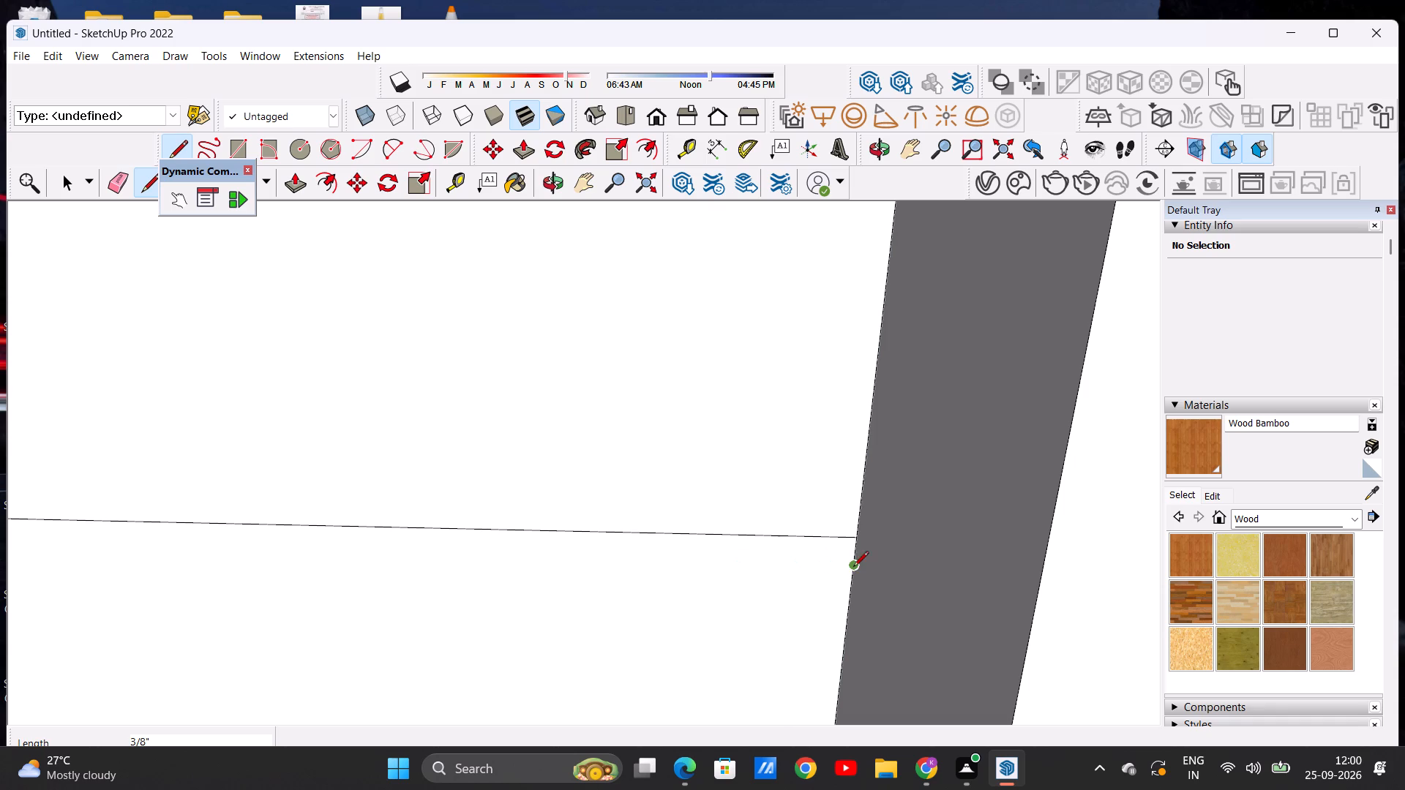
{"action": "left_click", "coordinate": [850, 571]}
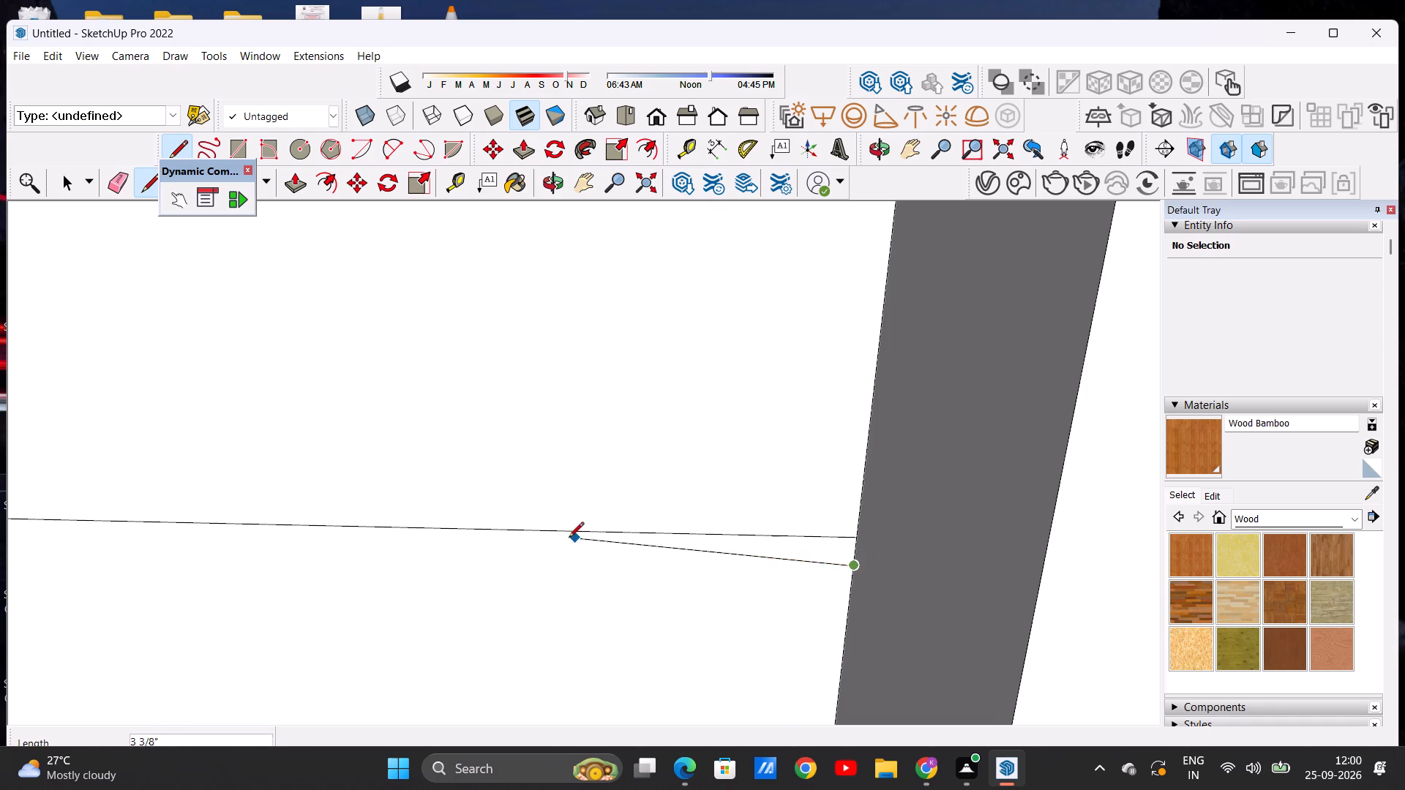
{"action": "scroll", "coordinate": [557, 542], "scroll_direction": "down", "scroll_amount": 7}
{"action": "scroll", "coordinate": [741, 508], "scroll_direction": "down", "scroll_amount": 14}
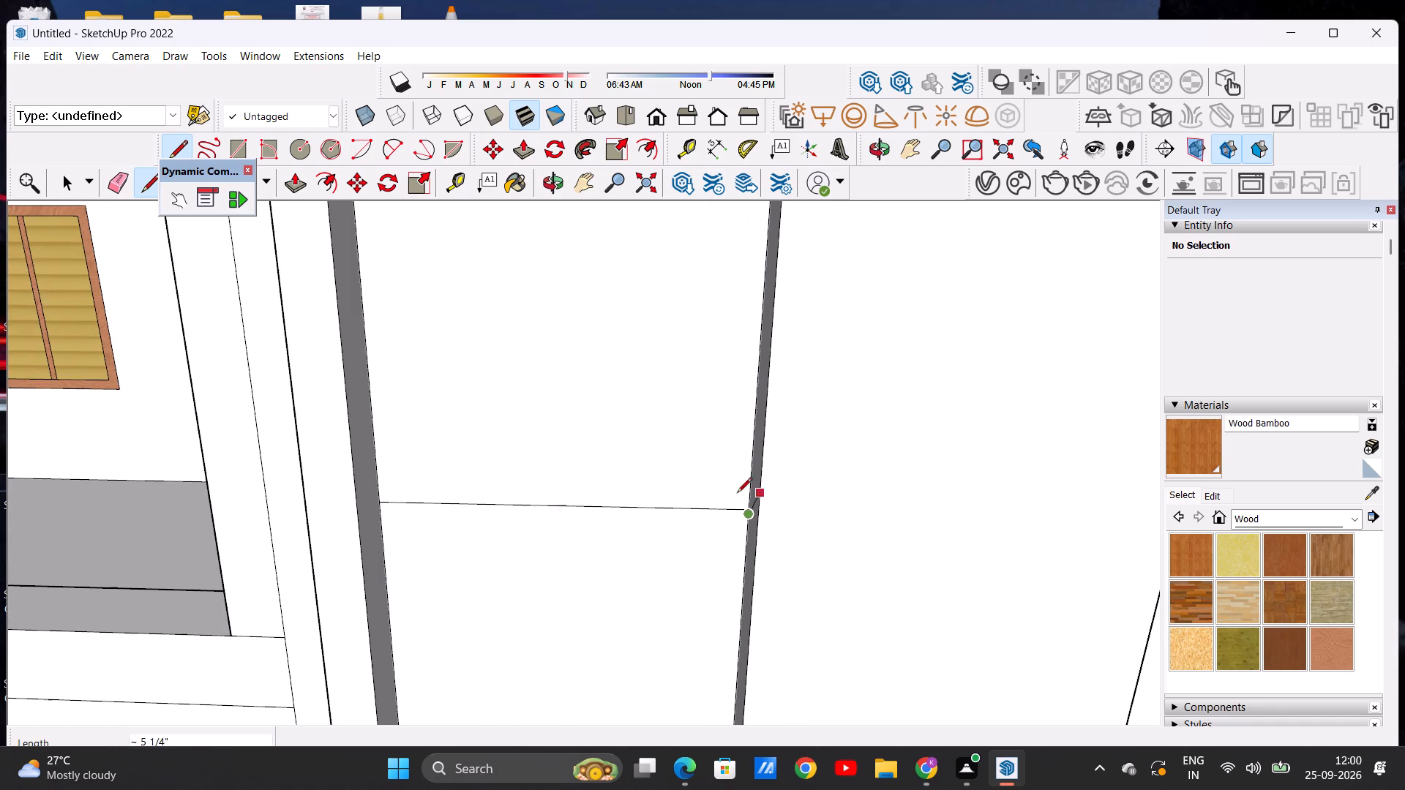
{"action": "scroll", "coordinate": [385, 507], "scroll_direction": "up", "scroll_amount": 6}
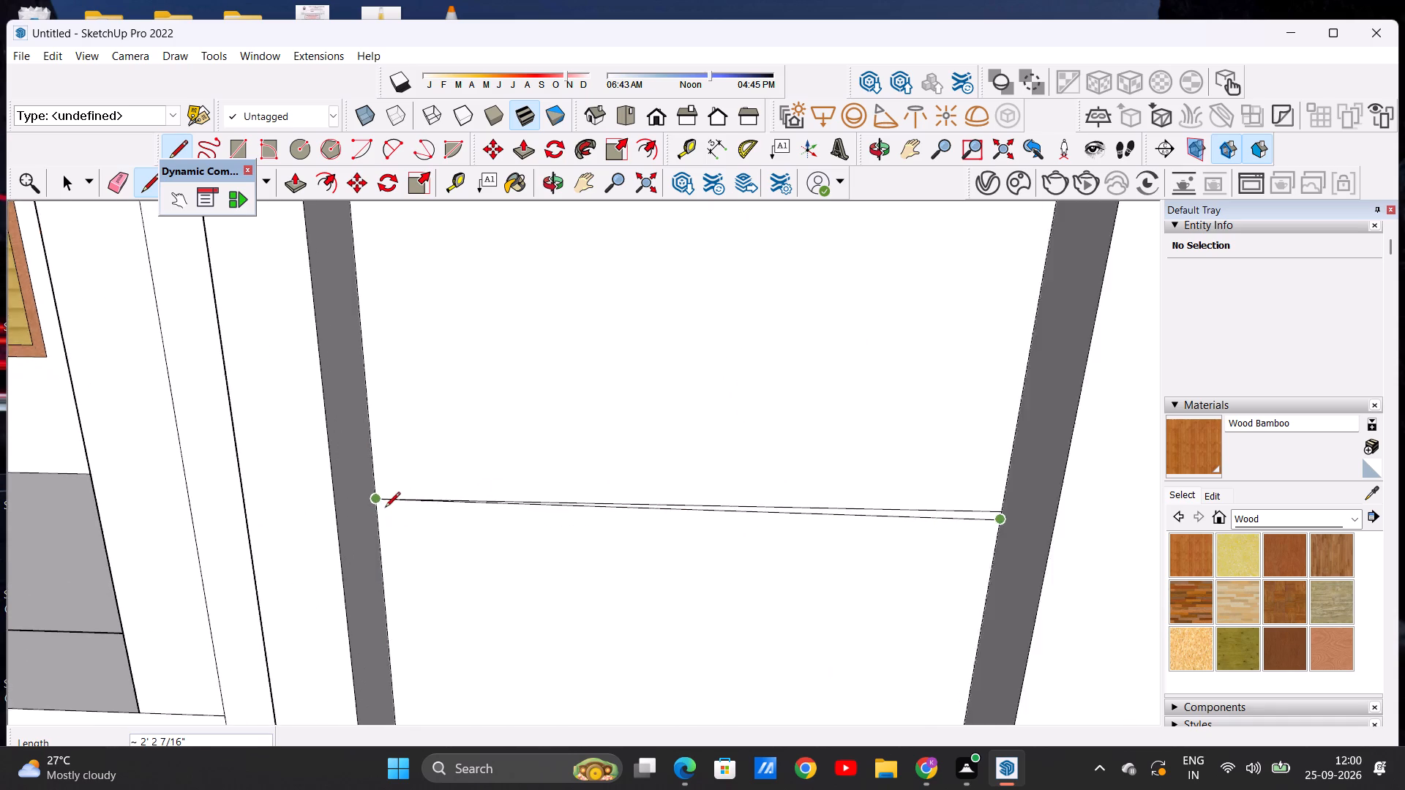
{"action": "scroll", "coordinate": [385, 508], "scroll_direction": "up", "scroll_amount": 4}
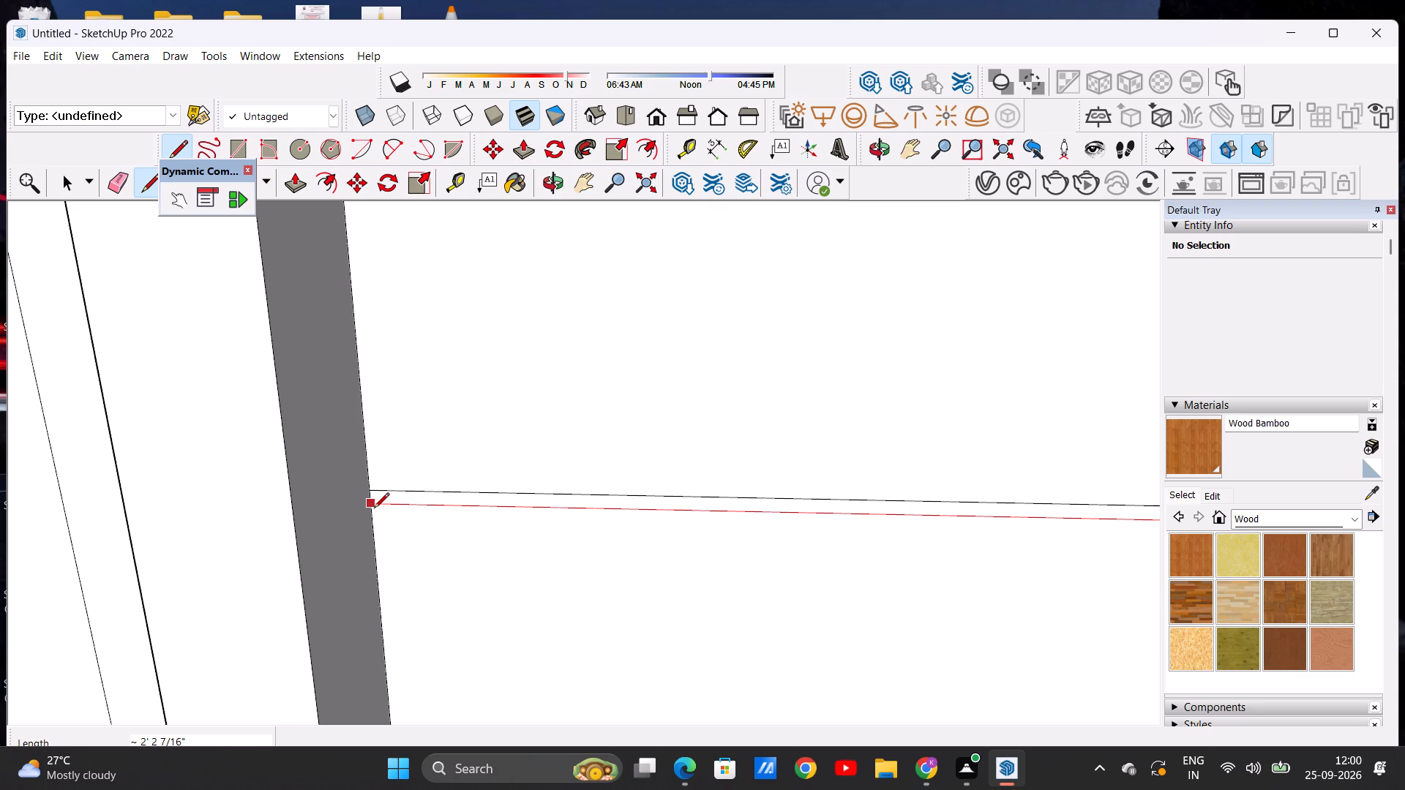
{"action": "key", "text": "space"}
Draw a second middle line about 2' 2 7/16" long across the recessed panel, starting about 13/16" below the first on the porch side.
{"action": "type", "text": "L"}
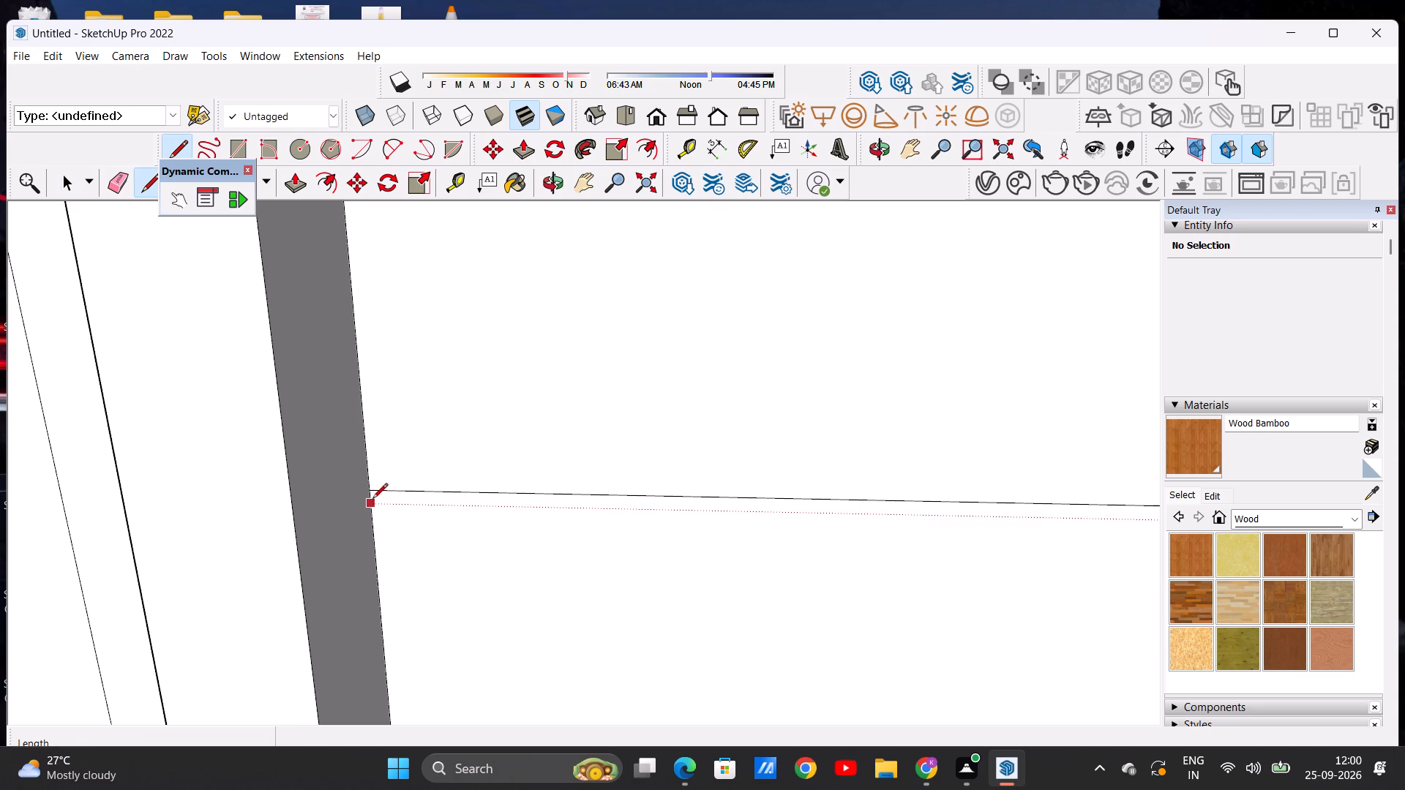
{"action": "left_click", "coordinate": [372, 497]}
{"action": "left_click", "coordinate": [371, 519]}
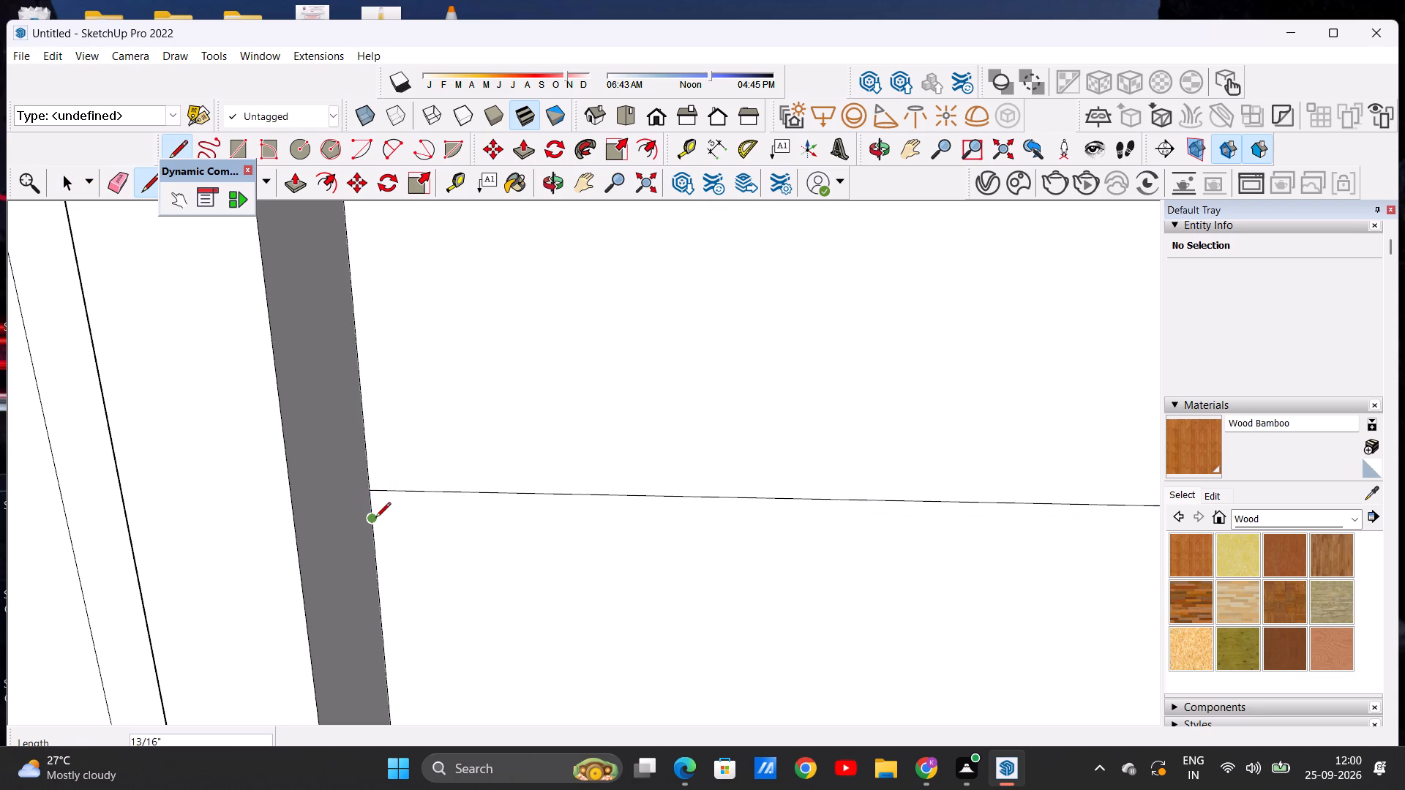
{"action": "left_click", "coordinate": [372, 522]}
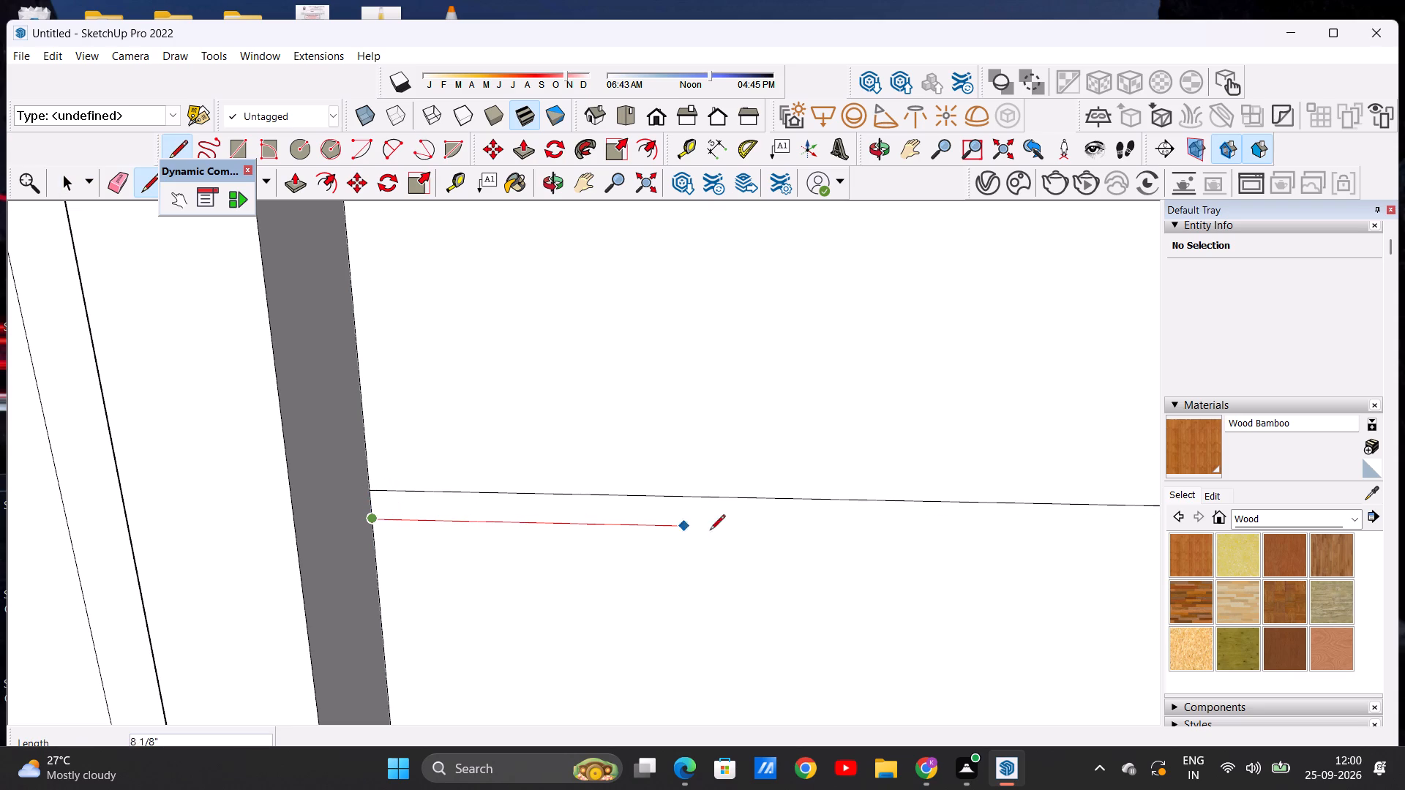
{"action": "scroll", "coordinate": [932, 514], "scroll_direction": "down", "scroll_amount": 15}
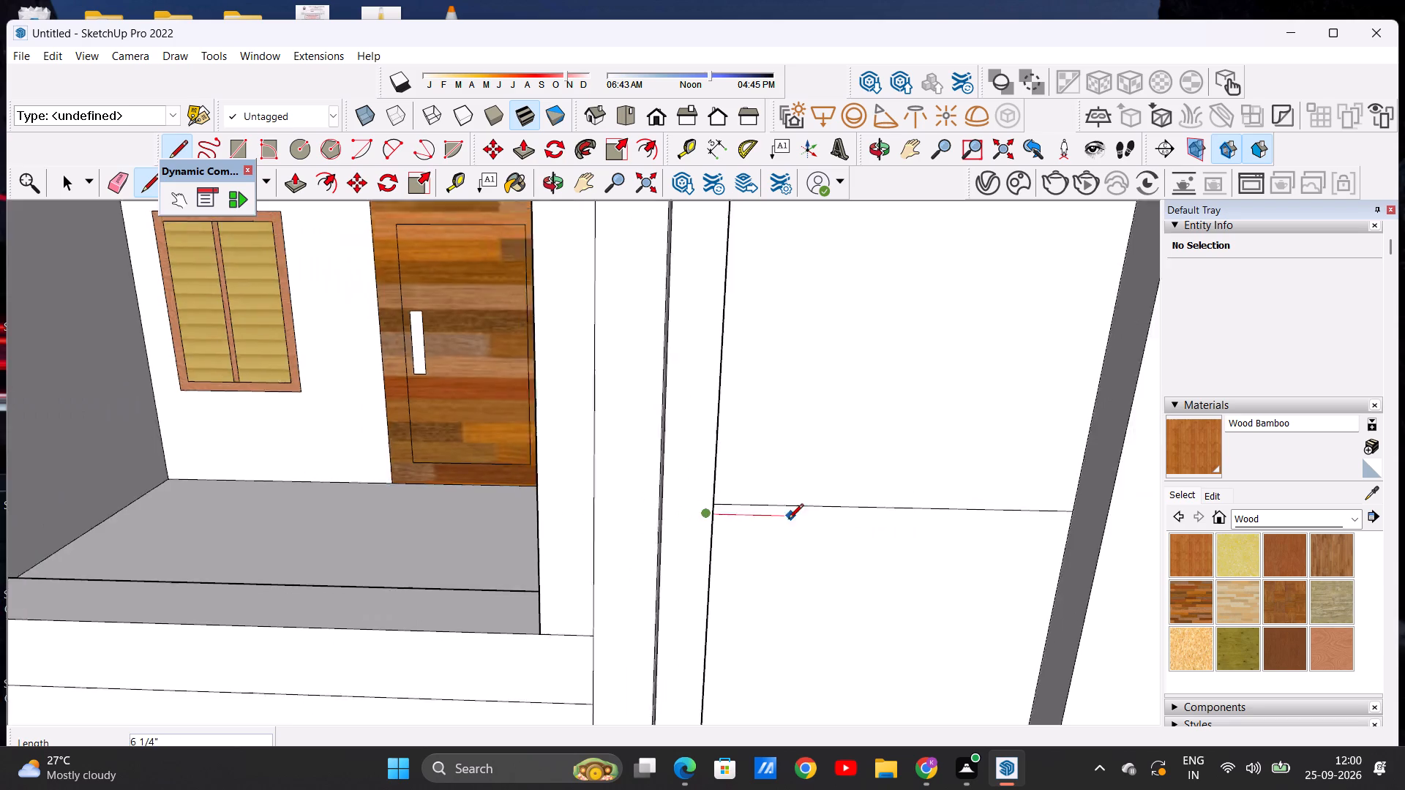
{"action": "scroll", "coordinate": [788, 520], "scroll_direction": "down", "scroll_amount": 2}
{"action": "scroll", "coordinate": [964, 525], "scroll_direction": "up", "scroll_amount": 11}
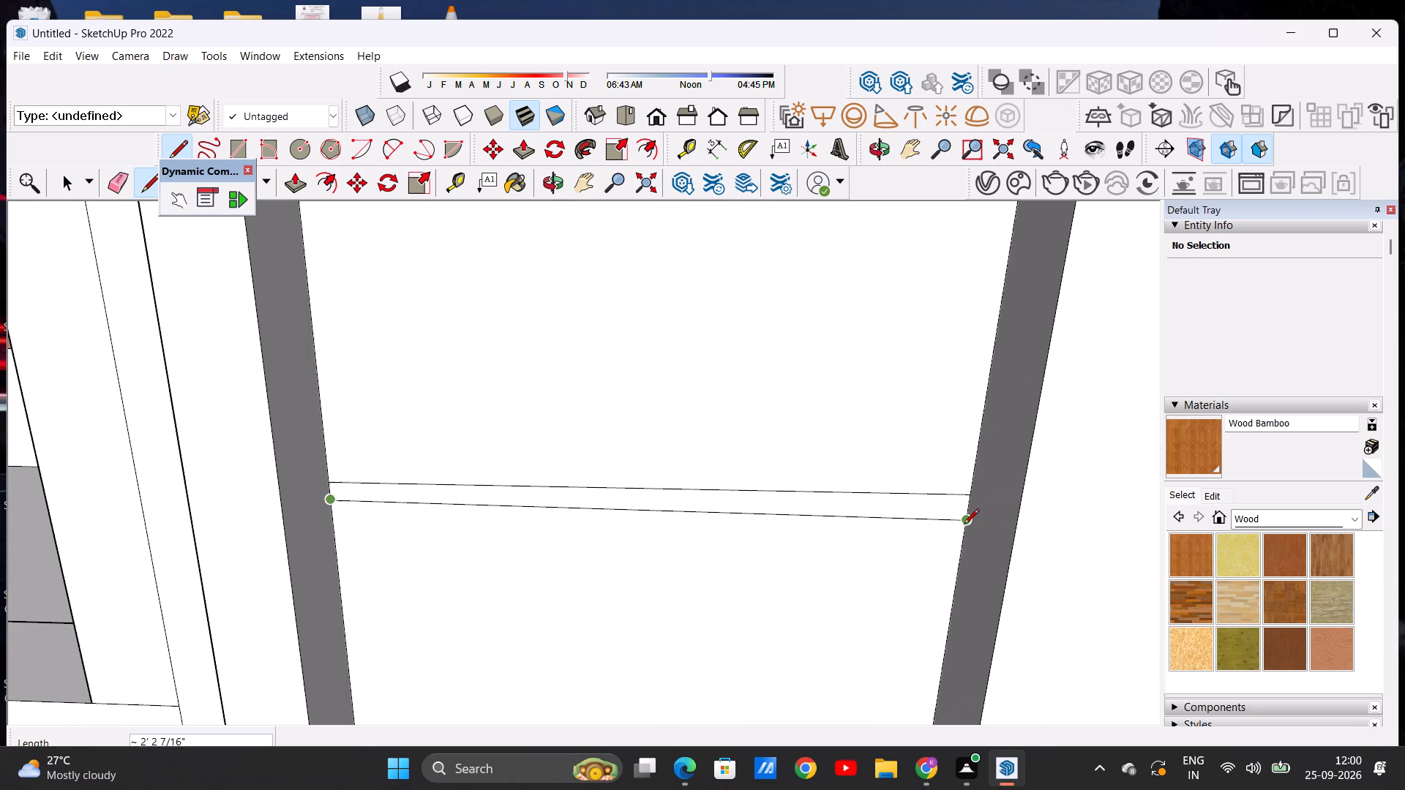
{"action": "left_click", "coordinate": [964, 525]}
{"action": "key", "text": "space"}
Push/Pull the upper narrow band of the recessed panel outward 4 3/4" to form a shelf flush with the surrounding frame.
{"action": "scroll", "coordinate": [858, 458], "scroll_direction": "down", "scroll_amount": 9}
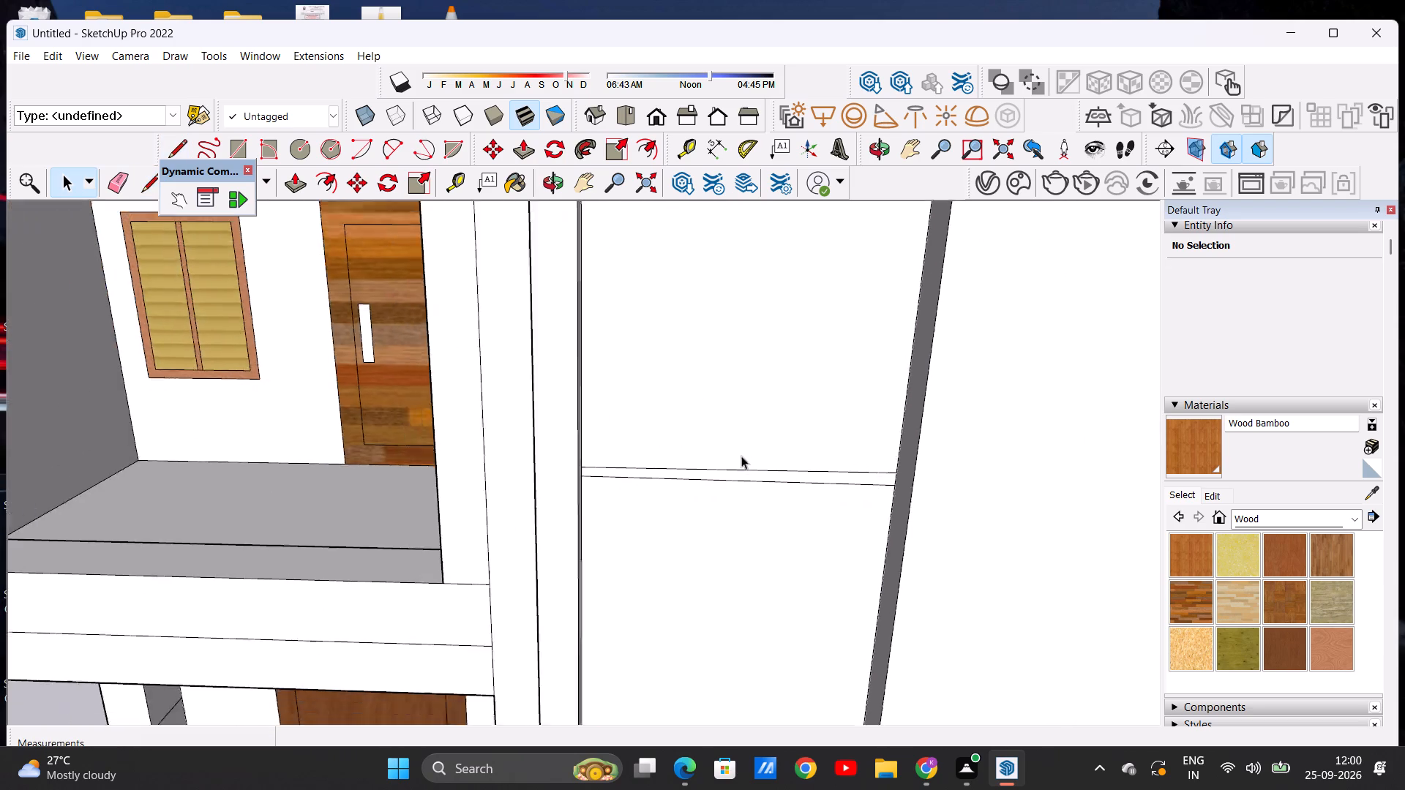
{"action": "scroll", "coordinate": [741, 456], "scroll_direction": "down", "scroll_amount": 14}
{"action": "scroll", "coordinate": [713, 375], "scroll_direction": "up", "scroll_amount": 2}
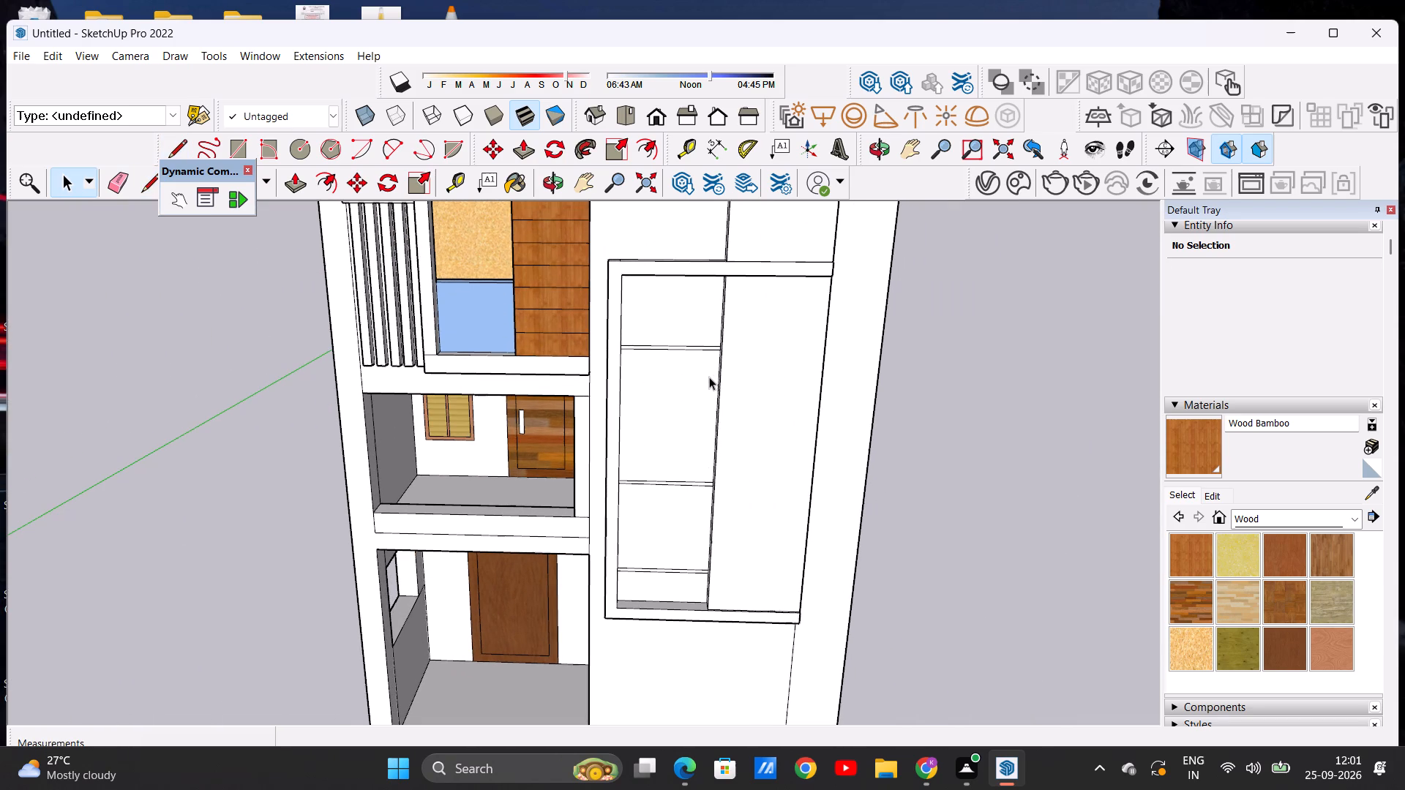
{"action": "scroll", "coordinate": [665, 391], "scroll_direction": "up", "scroll_amount": 2}
{"action": "middle_click_drag", "start_coordinate": [640, 353], "coordinate": [655, 358]}
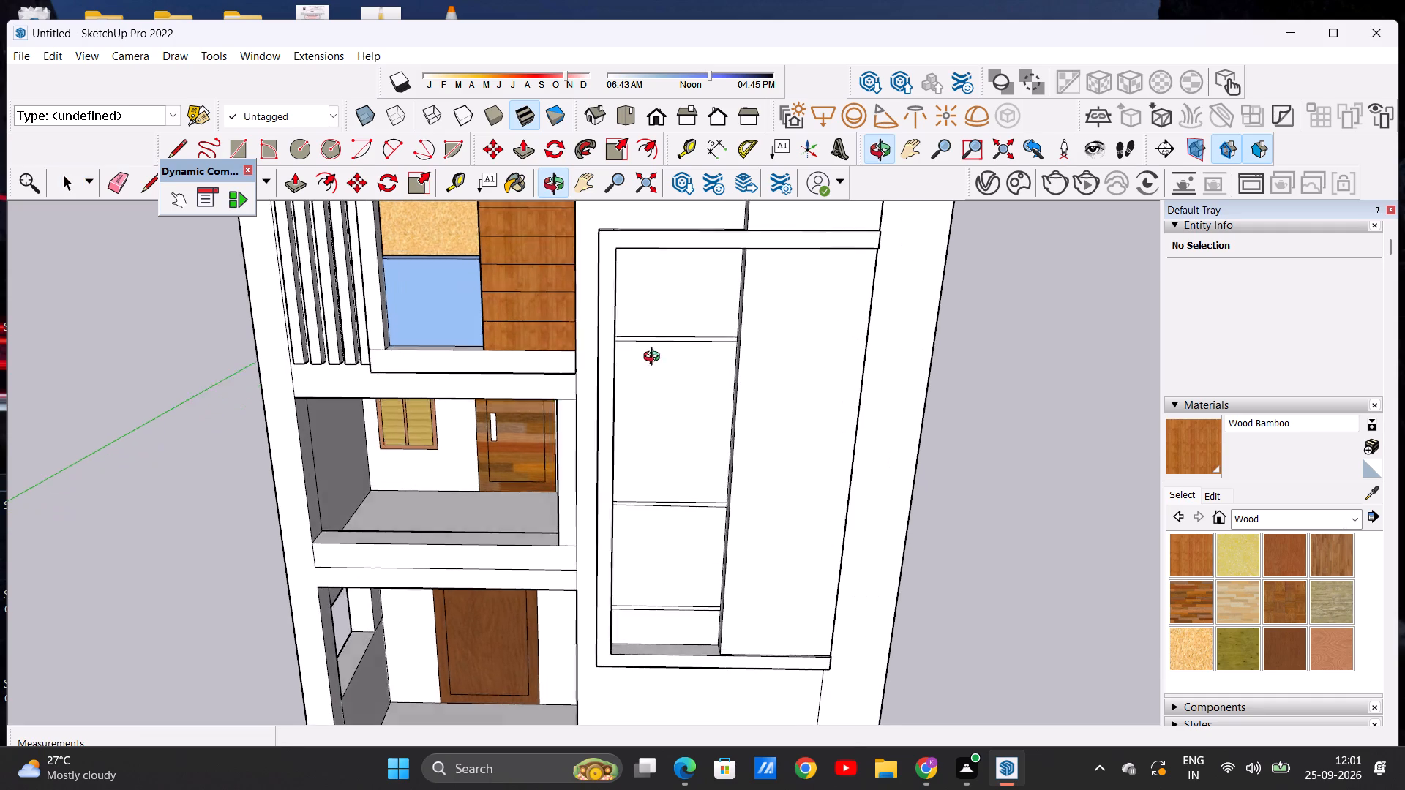
{"action": "middle_click_drag", "start_coordinate": [655, 358], "coordinate": [786, 407]}
{"action": "scroll", "coordinate": [694, 353], "scroll_direction": "up", "scroll_amount": 2}
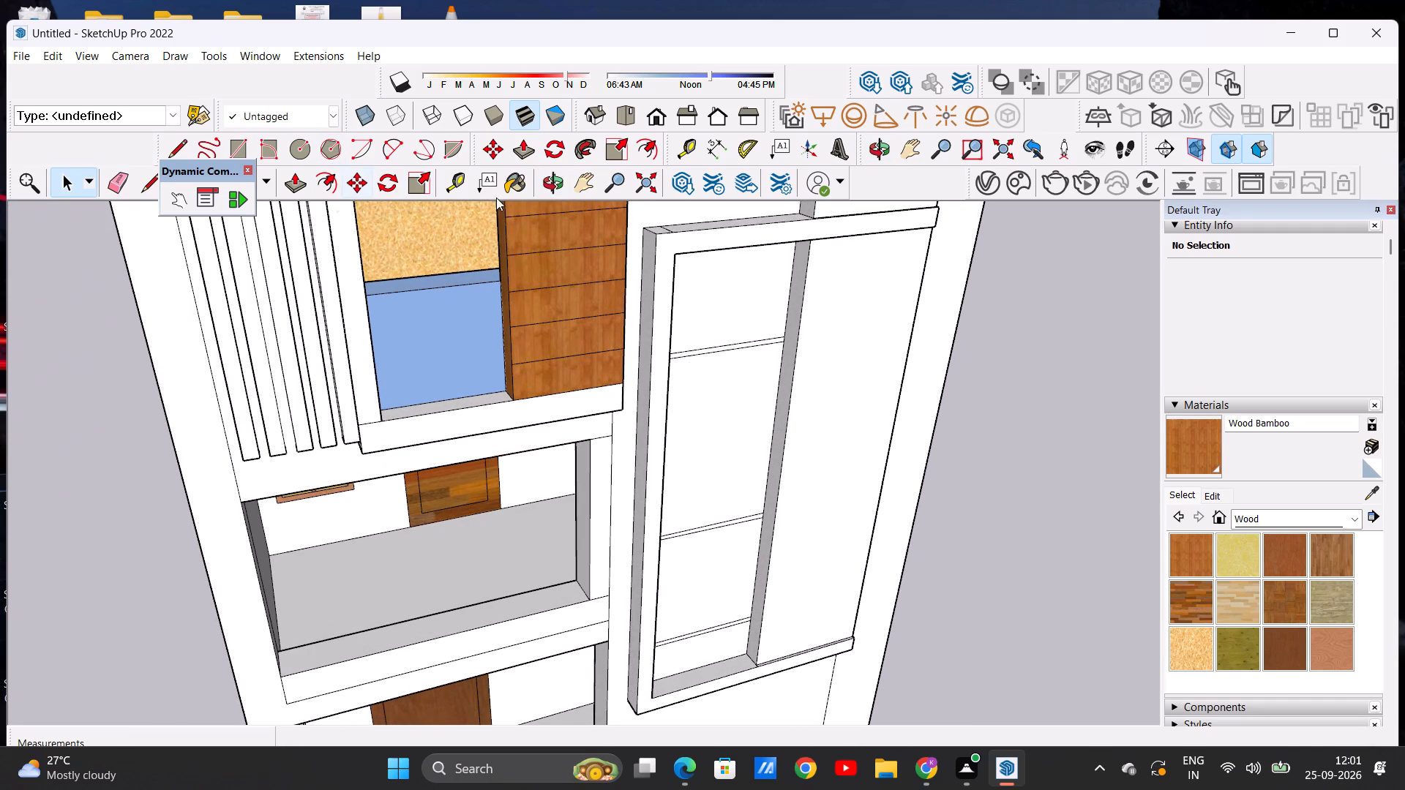
{"action": "left_click", "coordinate": [277, 181]}
{"action": "left_click", "coordinate": [290, 178]}
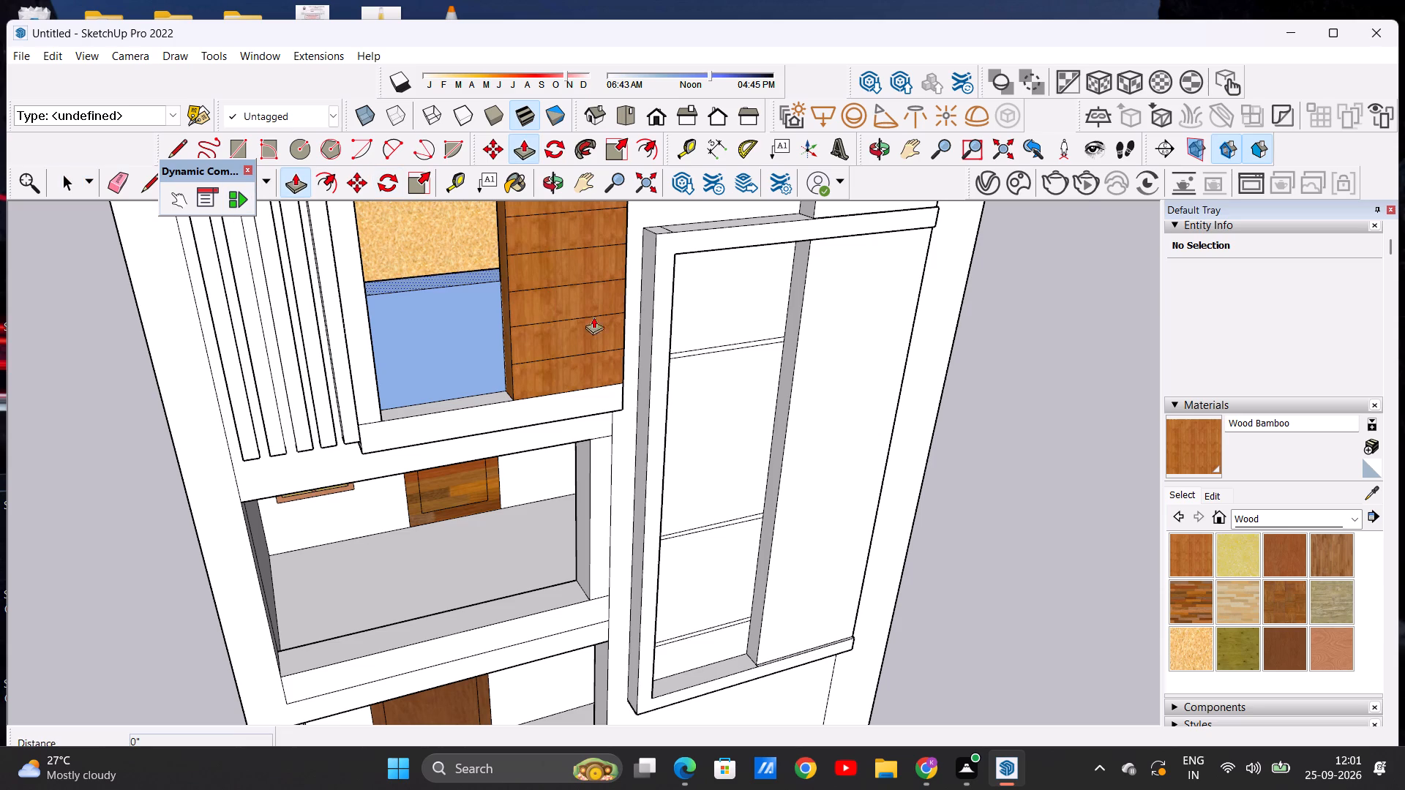
{"action": "scroll", "coordinate": [716, 338], "scroll_direction": "up", "scroll_amount": 11}
{"action": "middle_click_drag", "start_coordinate": [724, 406], "coordinate": [702, 414]}
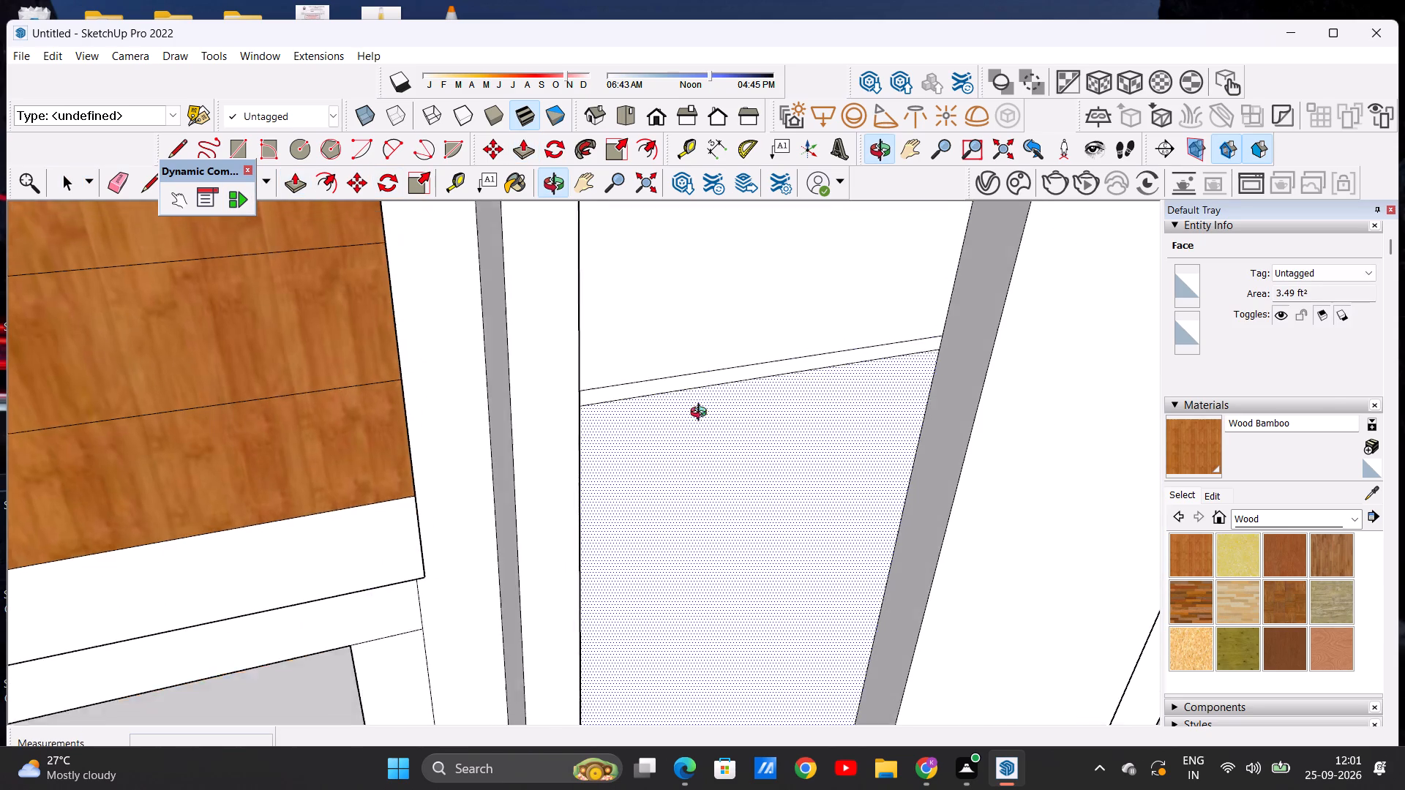
{"action": "middle_click_drag", "start_coordinate": [702, 414], "coordinate": [631, 418]}
{"action": "middle_click_drag", "start_coordinate": [882, 396], "coordinate": [566, 406]}
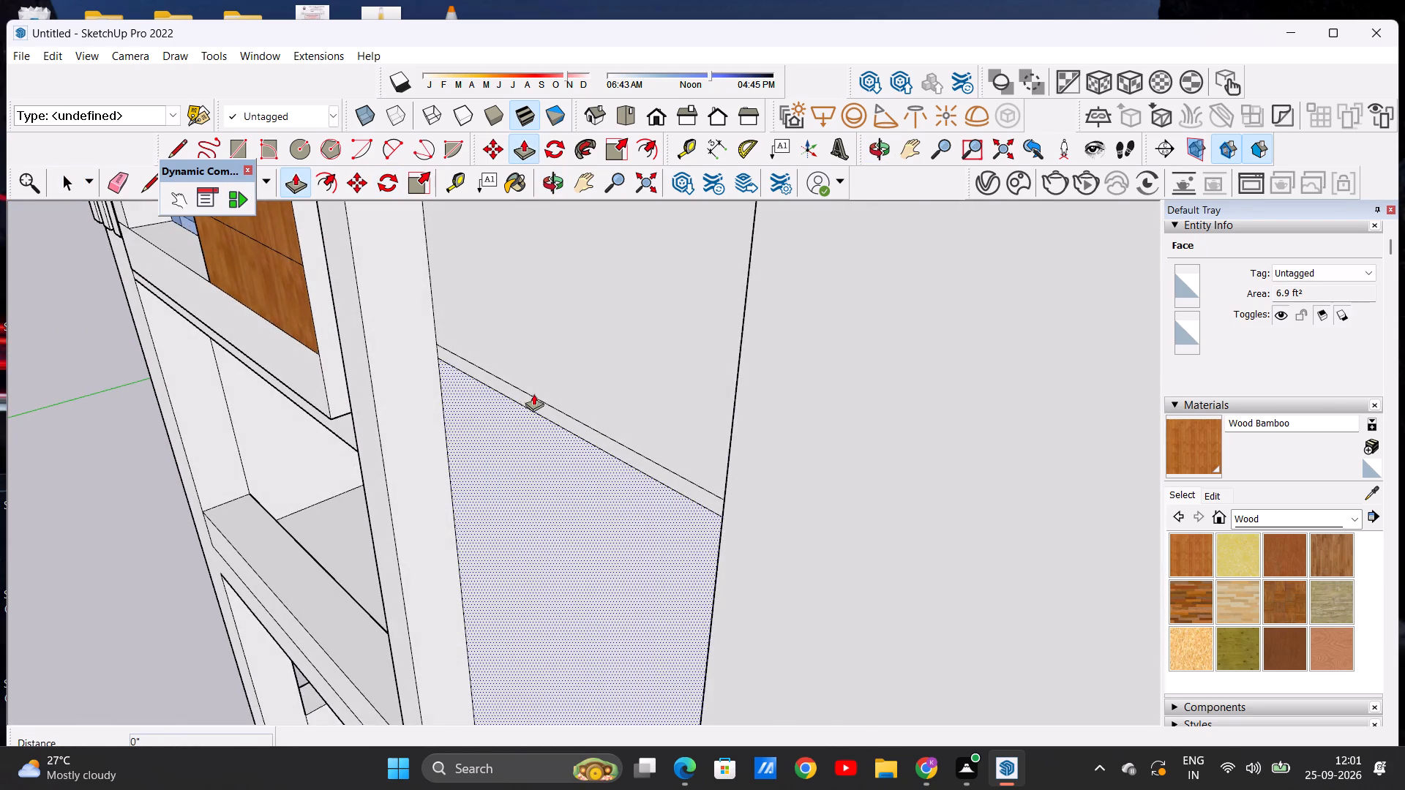
{"action": "scroll", "coordinate": [522, 391], "scroll_direction": "up", "scroll_amount": 5}
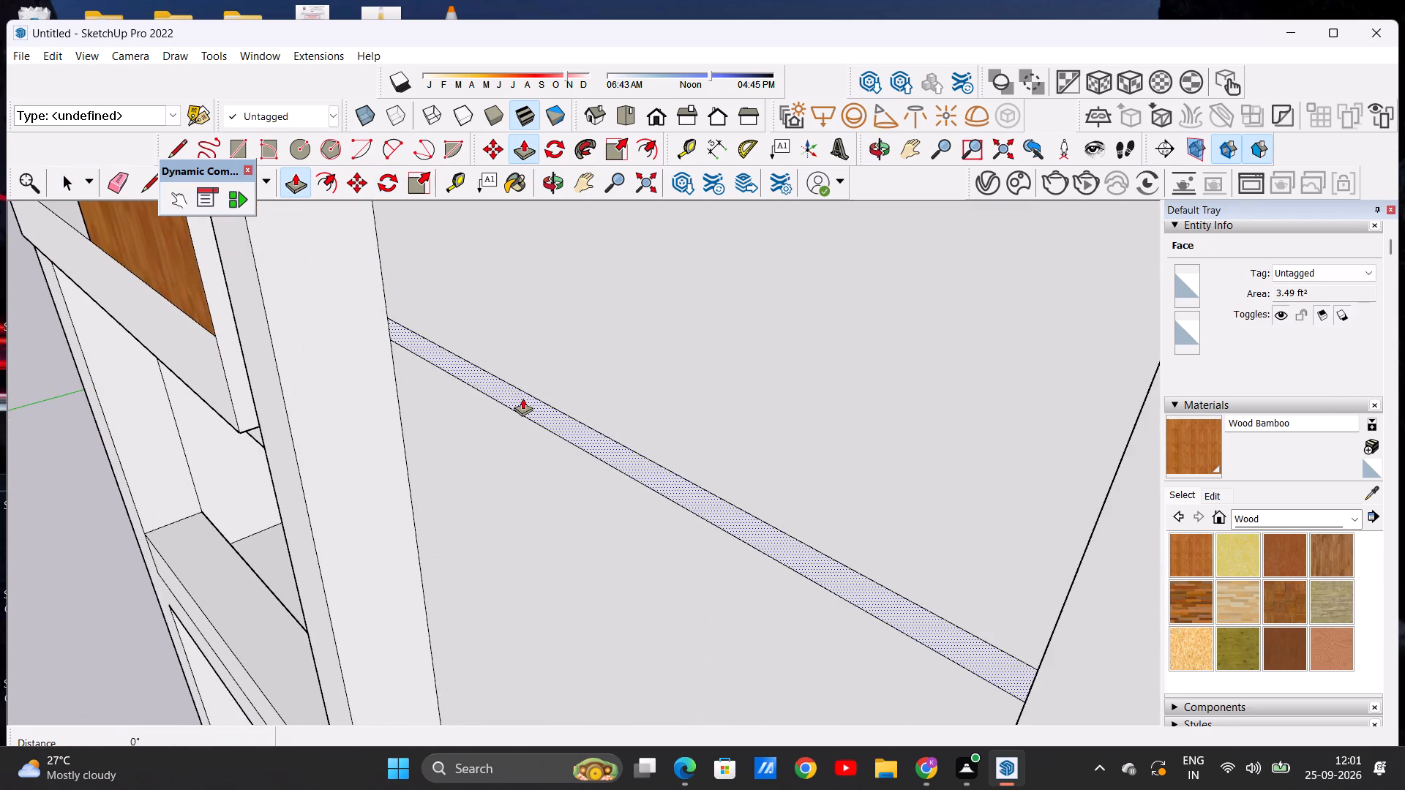
{"action": "left_click", "coordinate": [522, 398]}
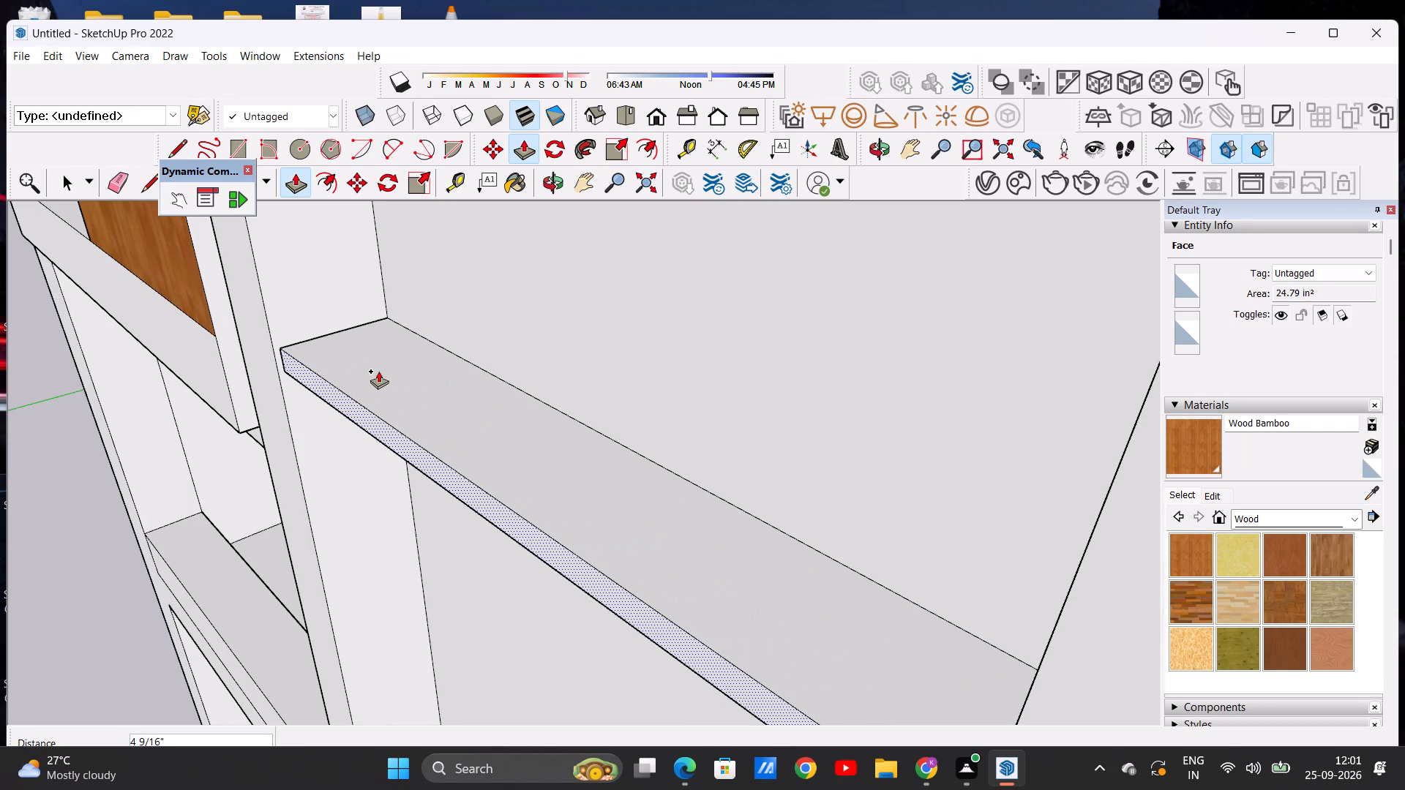
{"action": "left_click", "coordinate": [272, 350]}
Push/Pull the middle narrow band of the recessed panel outward 4 3/4" to the front of the frame.
{"action": "scroll", "coordinate": [506, 370], "scroll_direction": "down", "scroll_amount": 19}
{"action": "scroll", "coordinate": [517, 495], "scroll_direction": "up", "scroll_amount": 2}
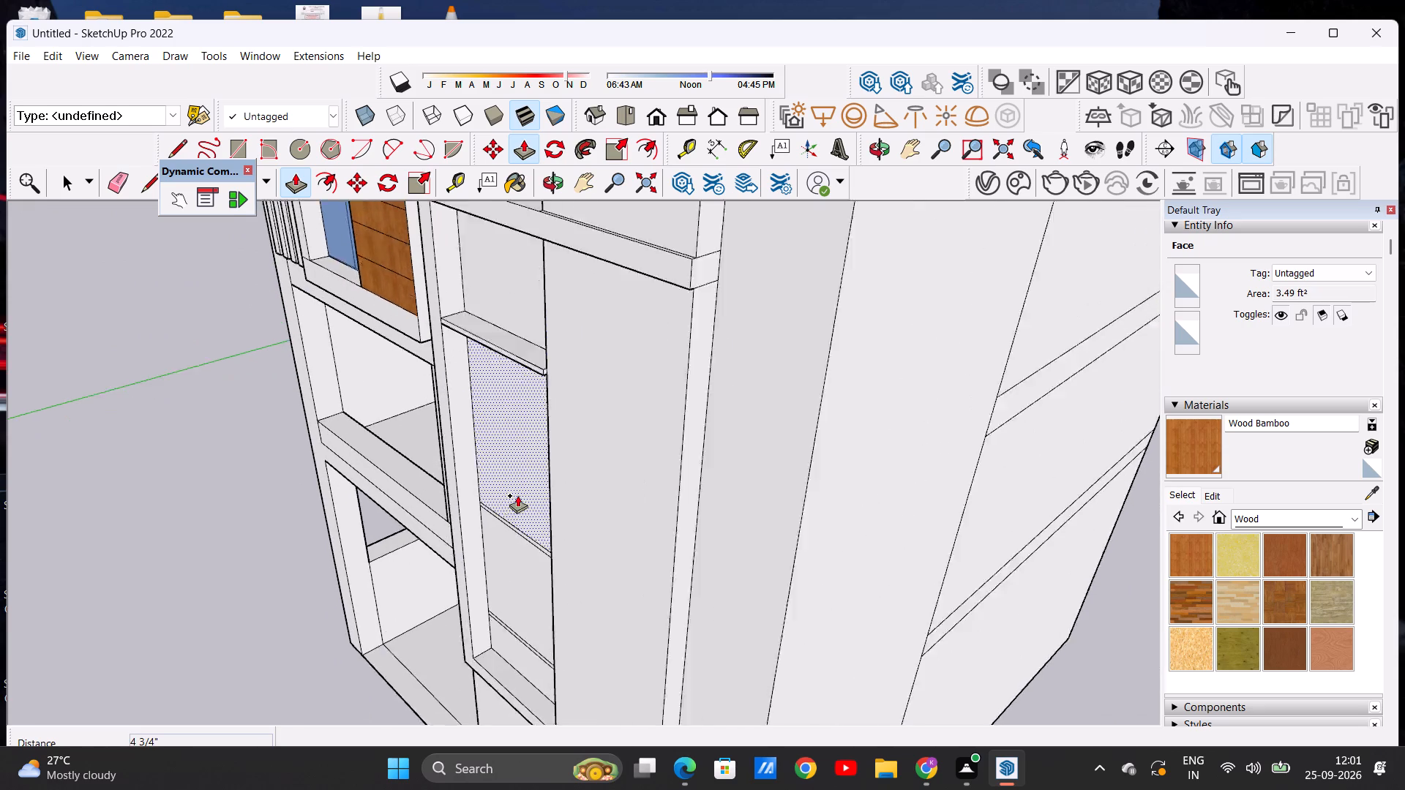
{"action": "scroll", "coordinate": [517, 495], "scroll_direction": "up", "scroll_amount": 17}
{"action": "left_click", "coordinate": [447, 489]}
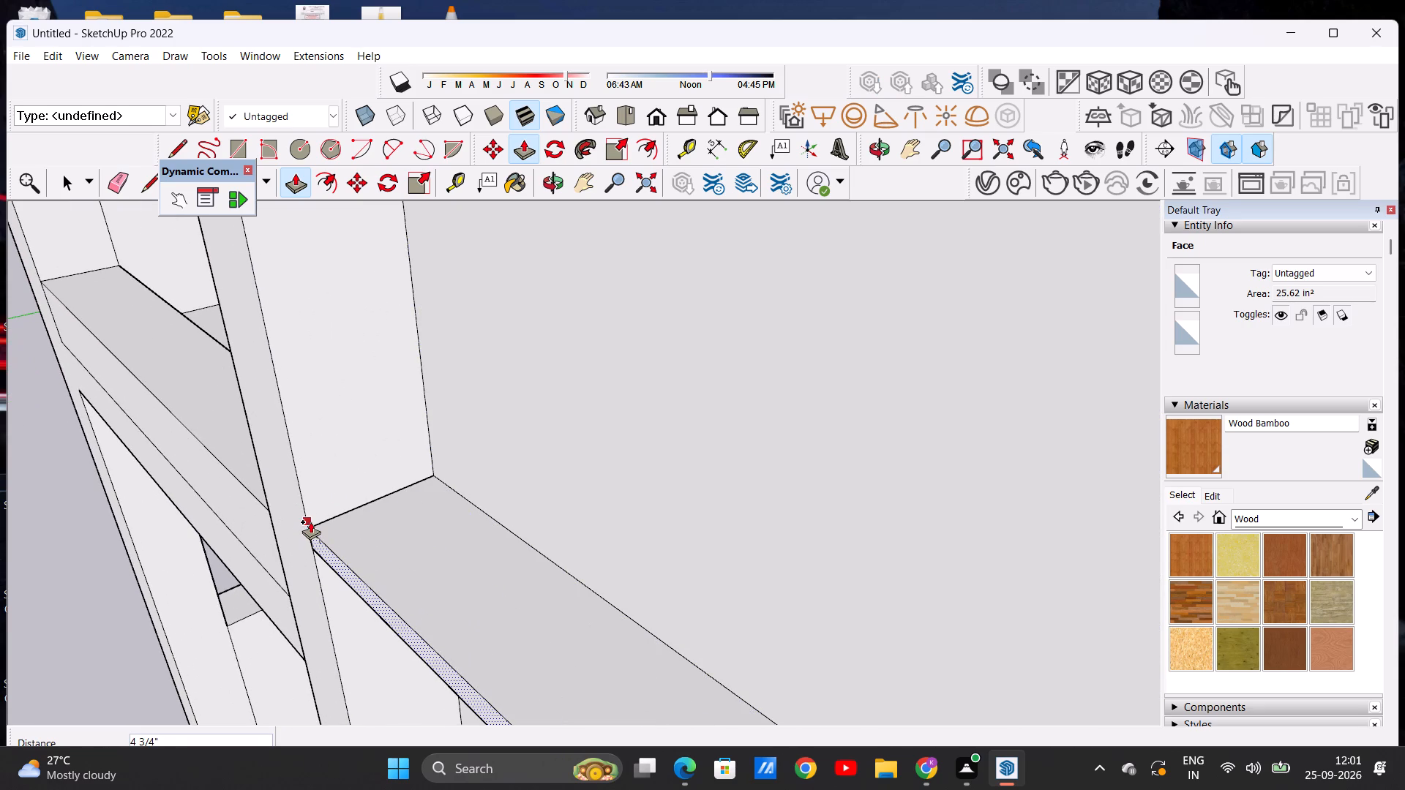
{"action": "left_click", "coordinate": [310, 522]}
Push/Pull the lower narrow band of the recessed panel outward 4 3/4" to the front of the frame.
{"action": "scroll", "coordinate": [461, 478], "scroll_direction": "down", "scroll_amount": 20}
{"action": "scroll", "coordinate": [461, 478], "scroll_direction": "down", "scroll_amount": 1}
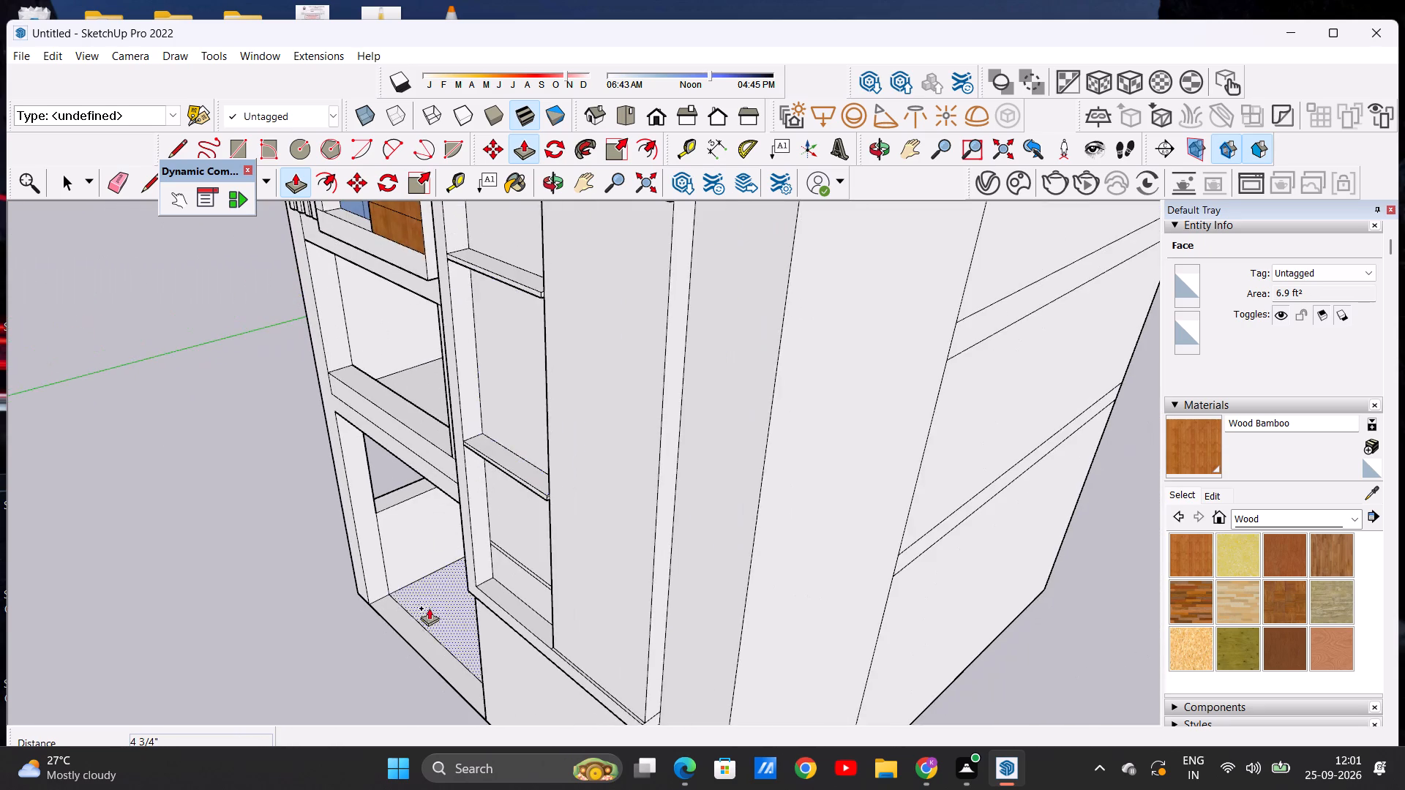
{"action": "scroll", "coordinate": [498, 576], "scroll_direction": "up", "scroll_amount": 7}
{"action": "scroll", "coordinate": [500, 525], "scroll_direction": "up", "scroll_amount": 14}
{"action": "left_click", "coordinate": [463, 495]}
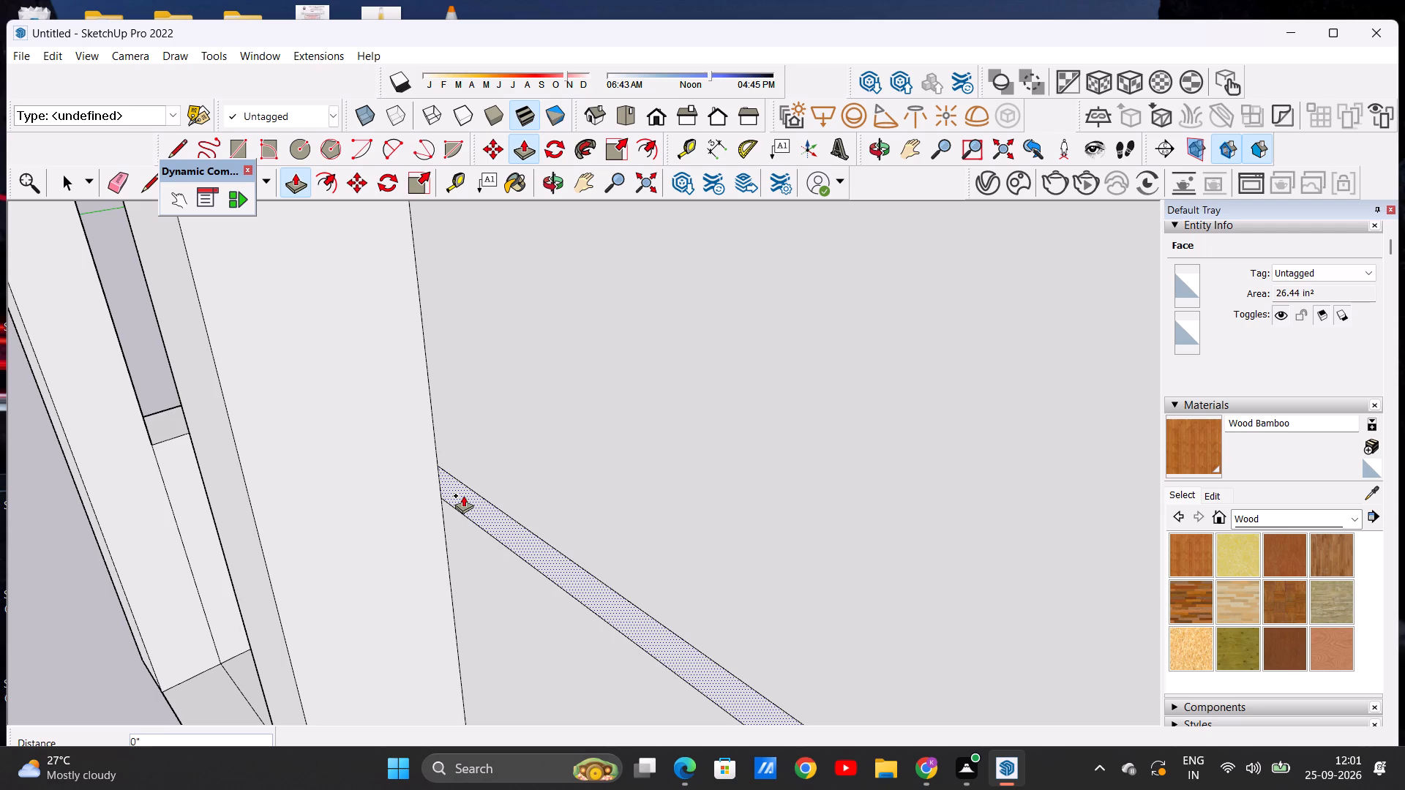
{"action": "left_click", "coordinate": [258, 531]}
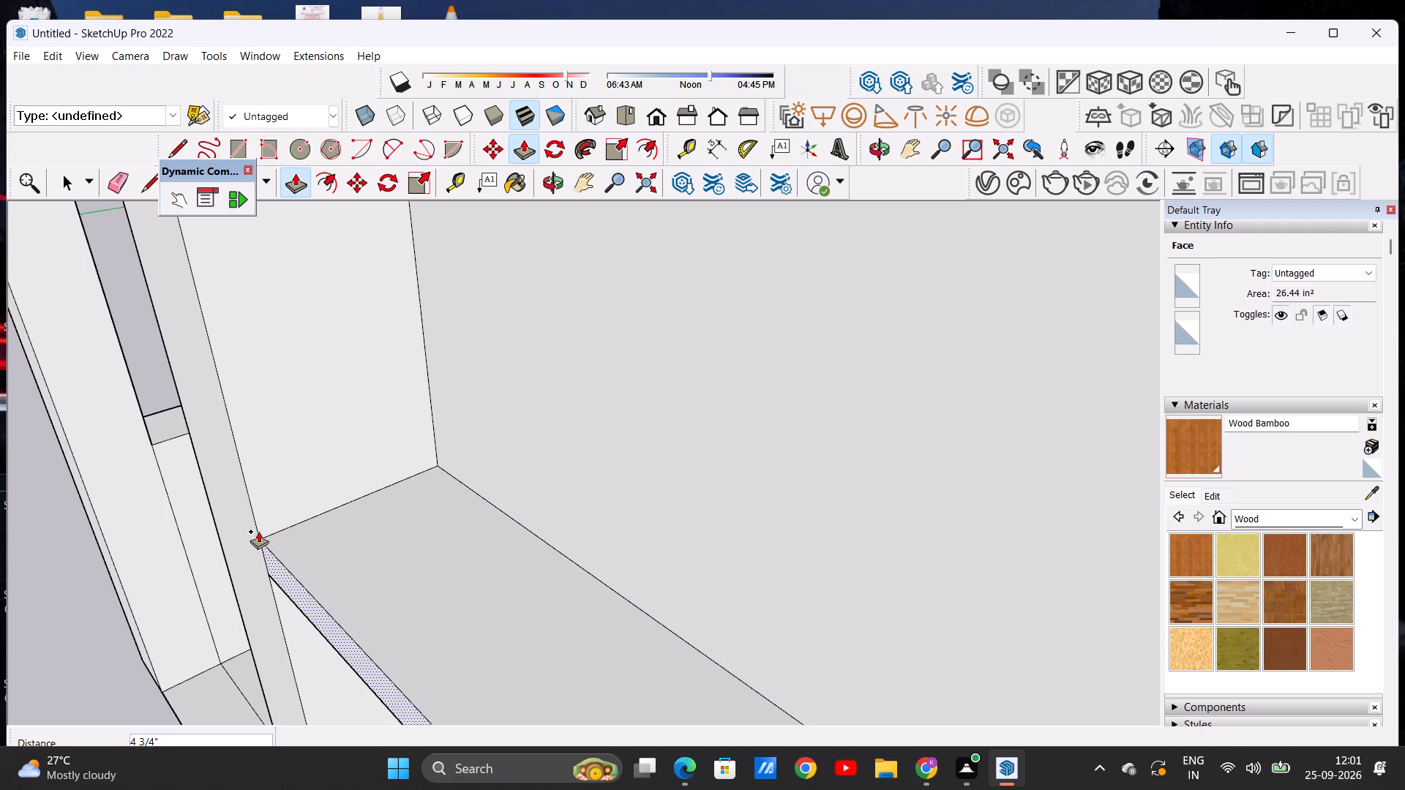
{"action": "key", "text": "space"}
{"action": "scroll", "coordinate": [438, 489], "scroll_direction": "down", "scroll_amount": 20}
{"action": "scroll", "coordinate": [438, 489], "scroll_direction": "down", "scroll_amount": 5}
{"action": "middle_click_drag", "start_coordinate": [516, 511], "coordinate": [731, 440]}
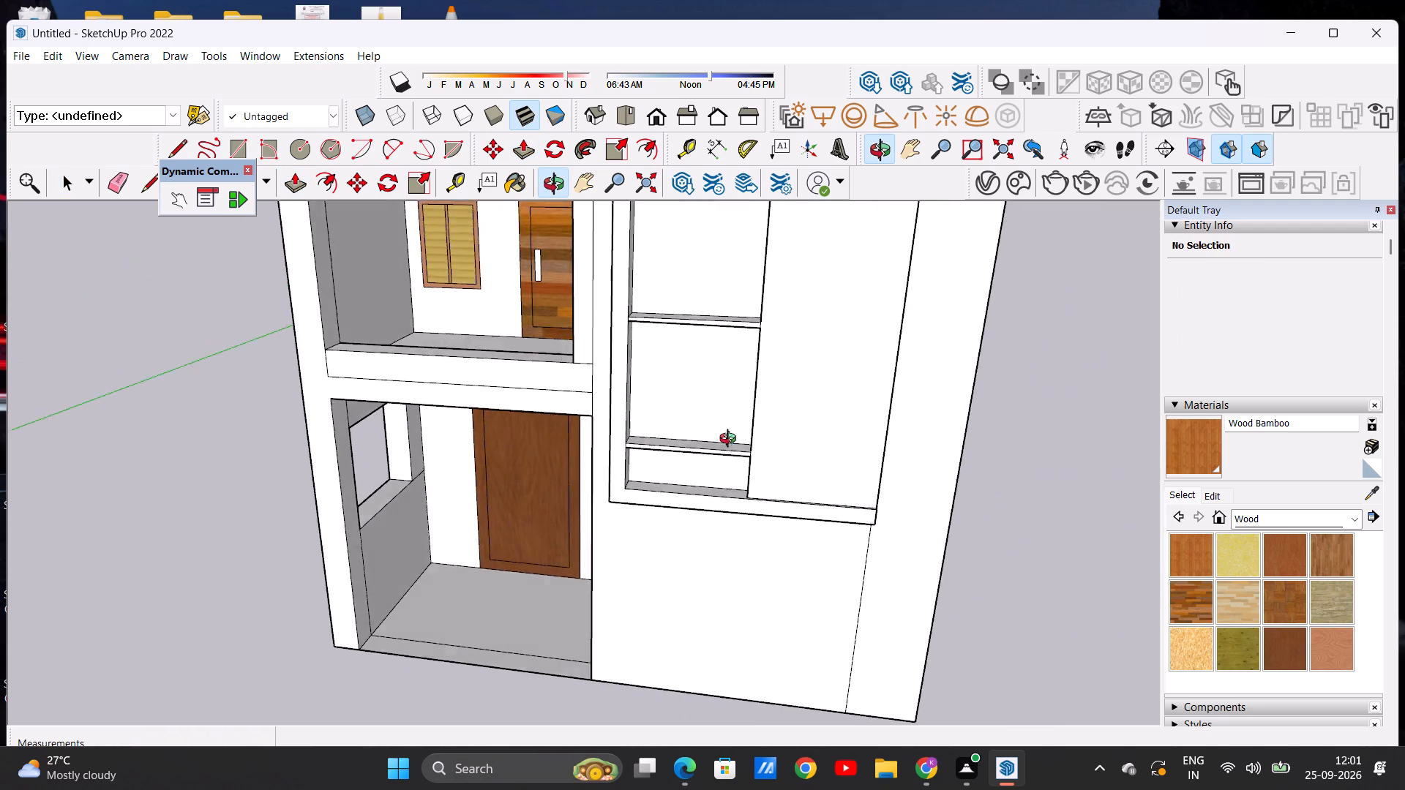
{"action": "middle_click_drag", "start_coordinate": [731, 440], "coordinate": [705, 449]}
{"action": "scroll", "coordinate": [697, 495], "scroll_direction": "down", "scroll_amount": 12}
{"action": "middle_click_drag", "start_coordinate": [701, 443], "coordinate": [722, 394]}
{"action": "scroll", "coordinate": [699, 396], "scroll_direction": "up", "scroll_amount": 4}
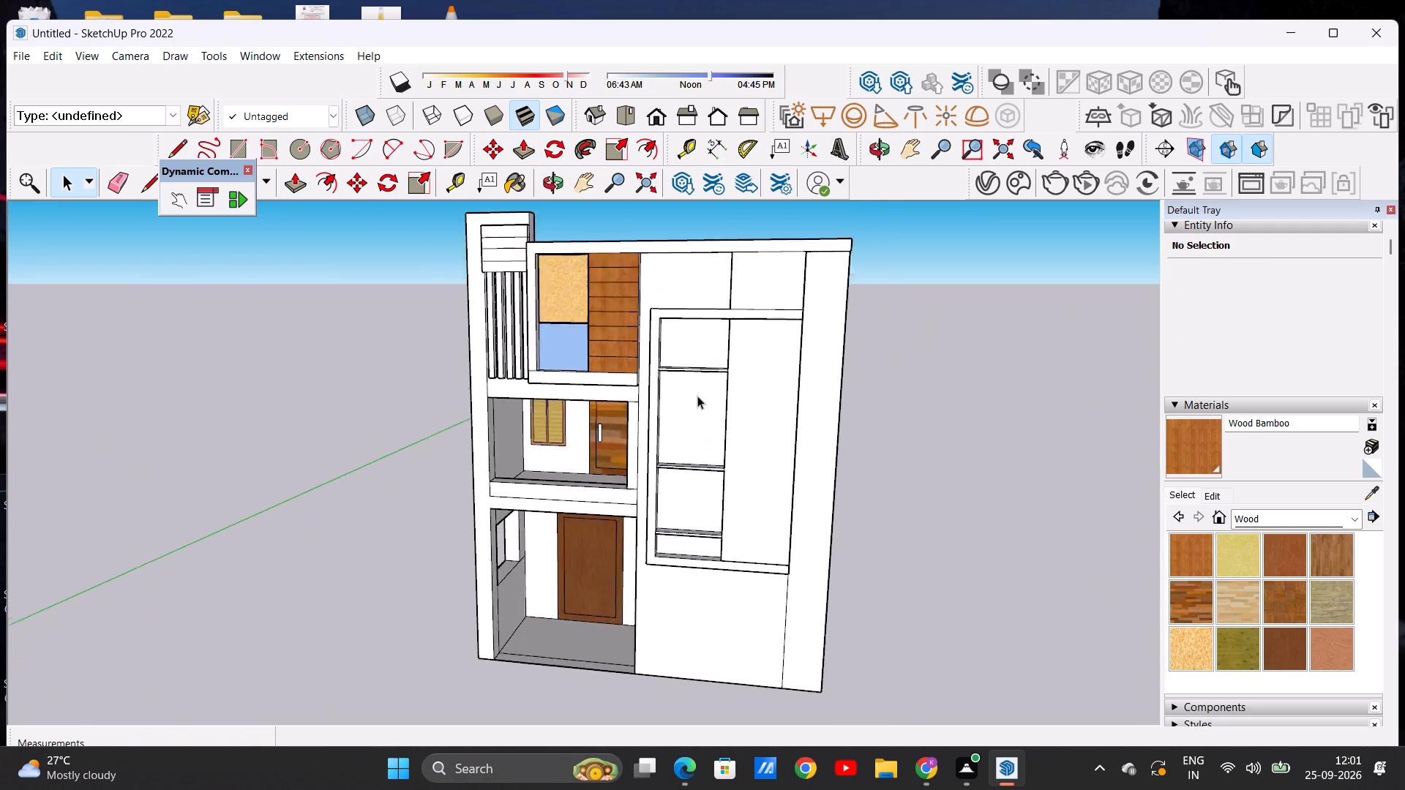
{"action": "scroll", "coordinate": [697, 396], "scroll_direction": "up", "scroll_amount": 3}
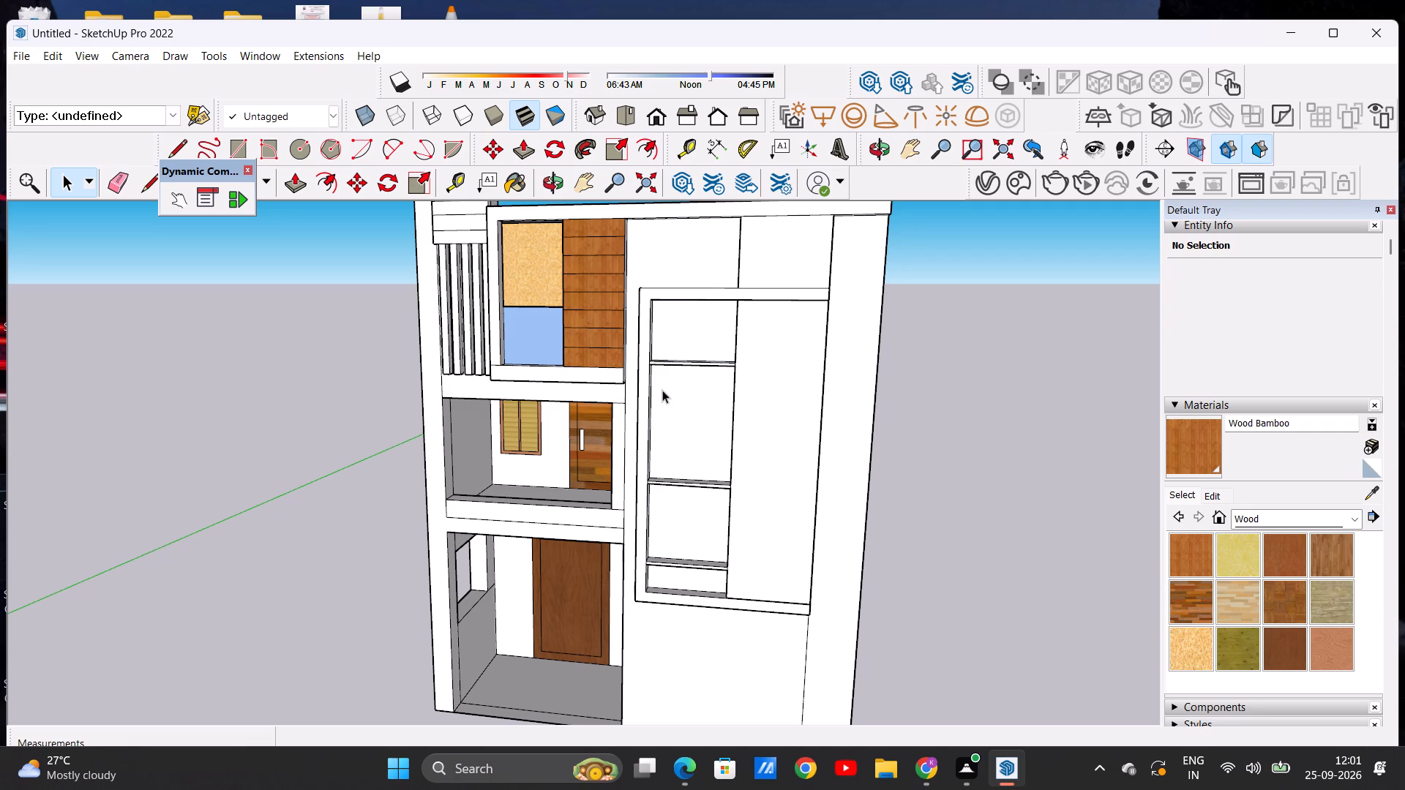
Draw a circle about 11/16" in radius near the middle of the upper shelf's top face.
{"action": "scroll", "coordinate": [662, 390], "scroll_direction": "down", "scroll_amount": 3}
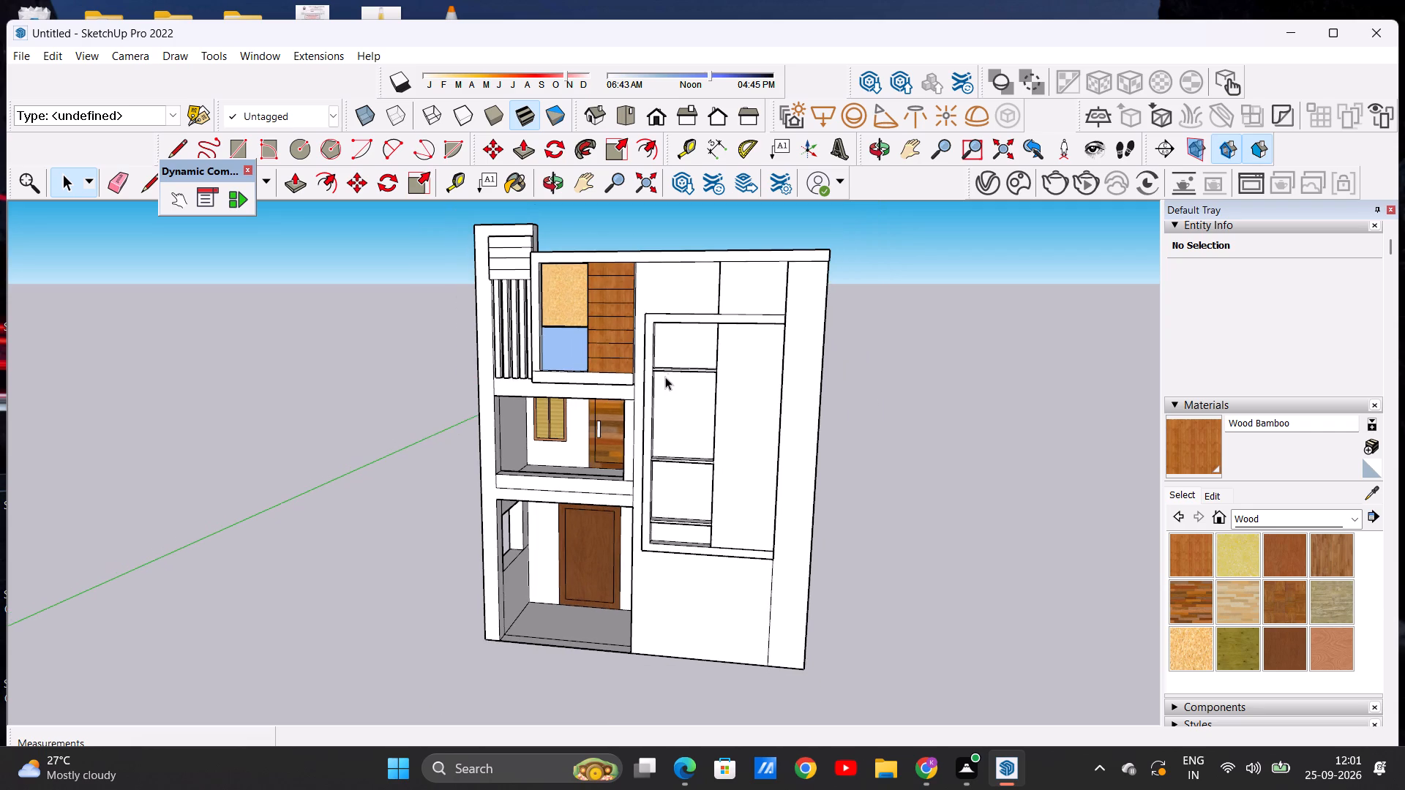
{"action": "middle_click_drag", "start_coordinate": [684, 363], "coordinate": [700, 477]}
{"action": "scroll", "coordinate": [690, 381], "scroll_direction": "up", "scroll_amount": 4}
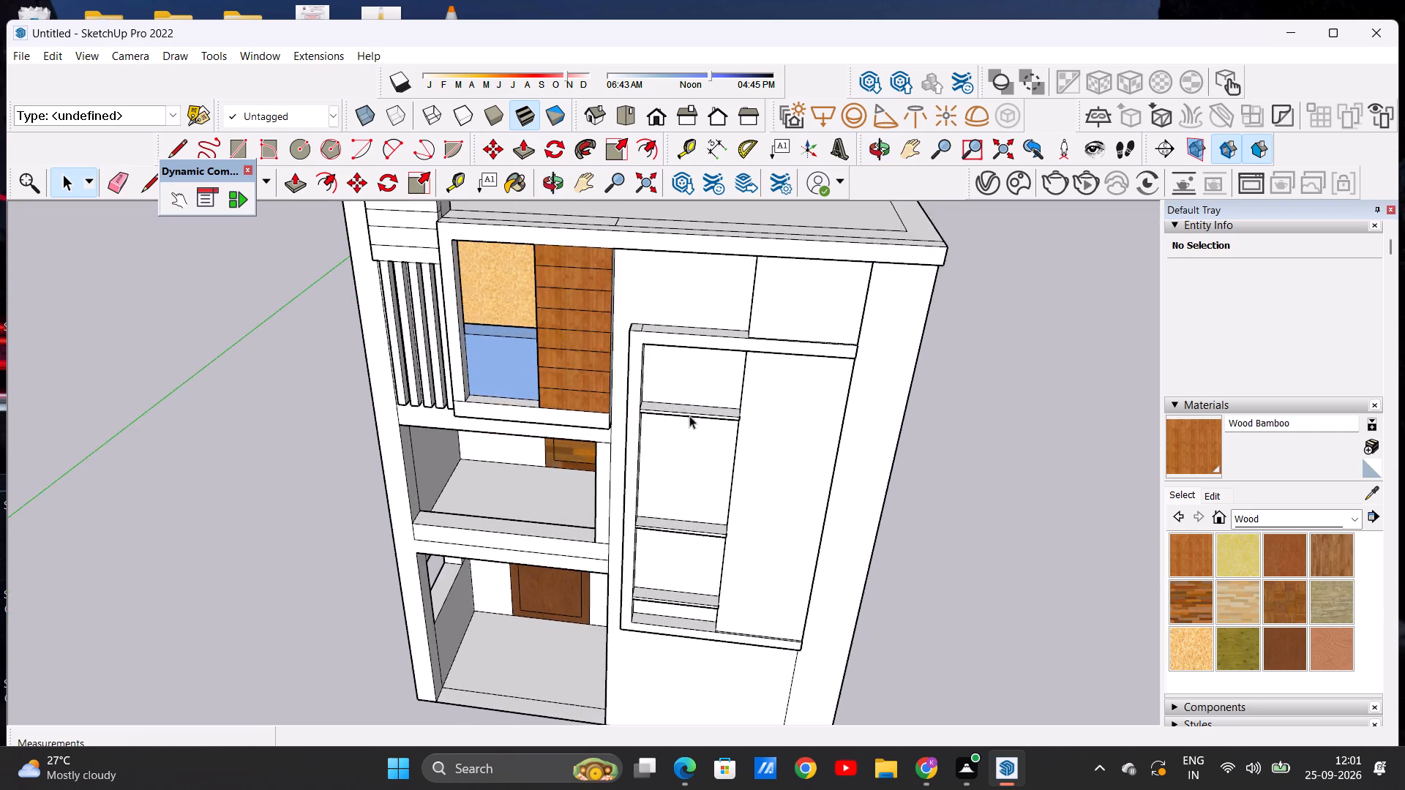
{"action": "middle_click_drag", "start_coordinate": [697, 429], "coordinate": [722, 511]}
{"action": "scroll", "coordinate": [690, 427], "scroll_direction": "up", "scroll_amount": 4}
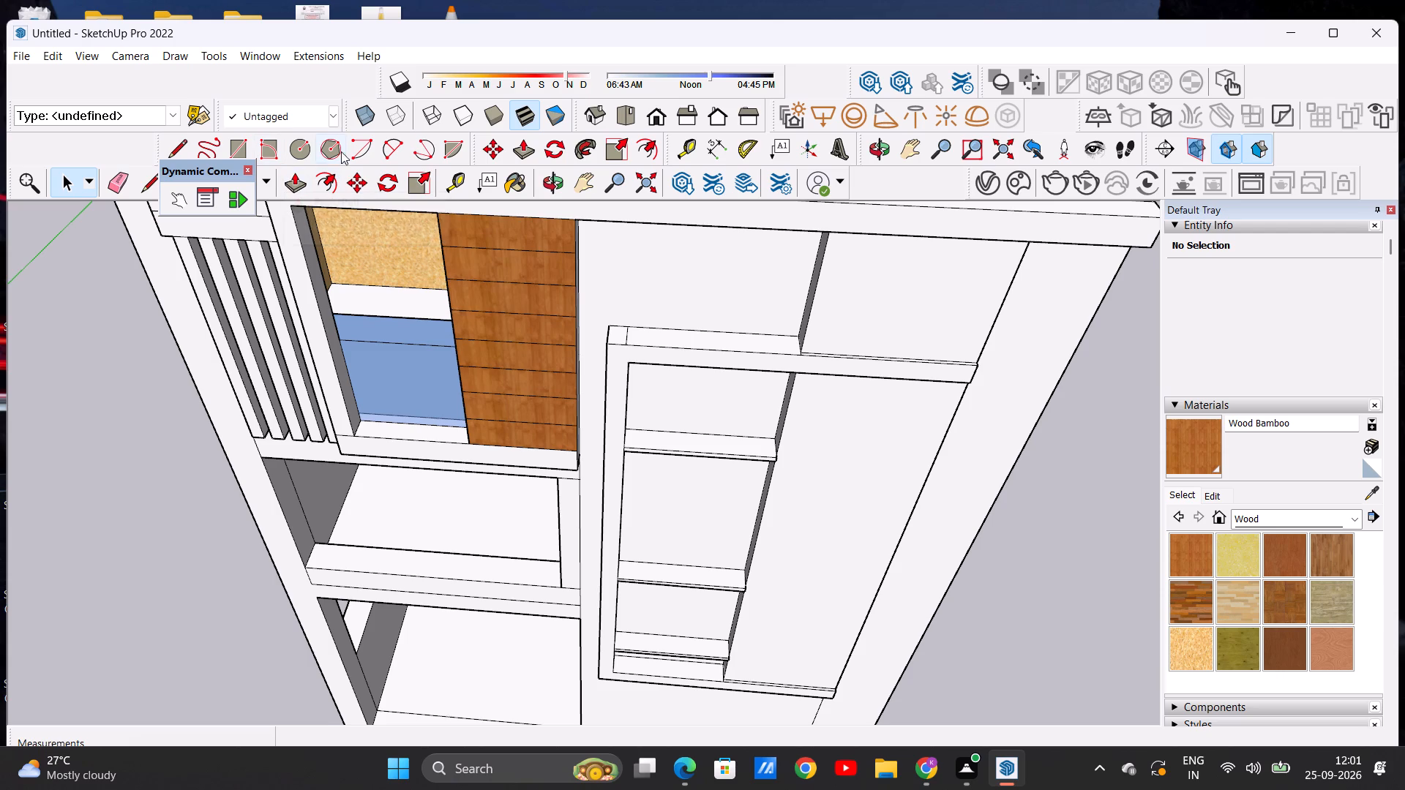
{"action": "left_click", "coordinate": [301, 141]}
{"action": "scroll", "coordinate": [728, 439], "scroll_direction": "up", "scroll_amount": 2}
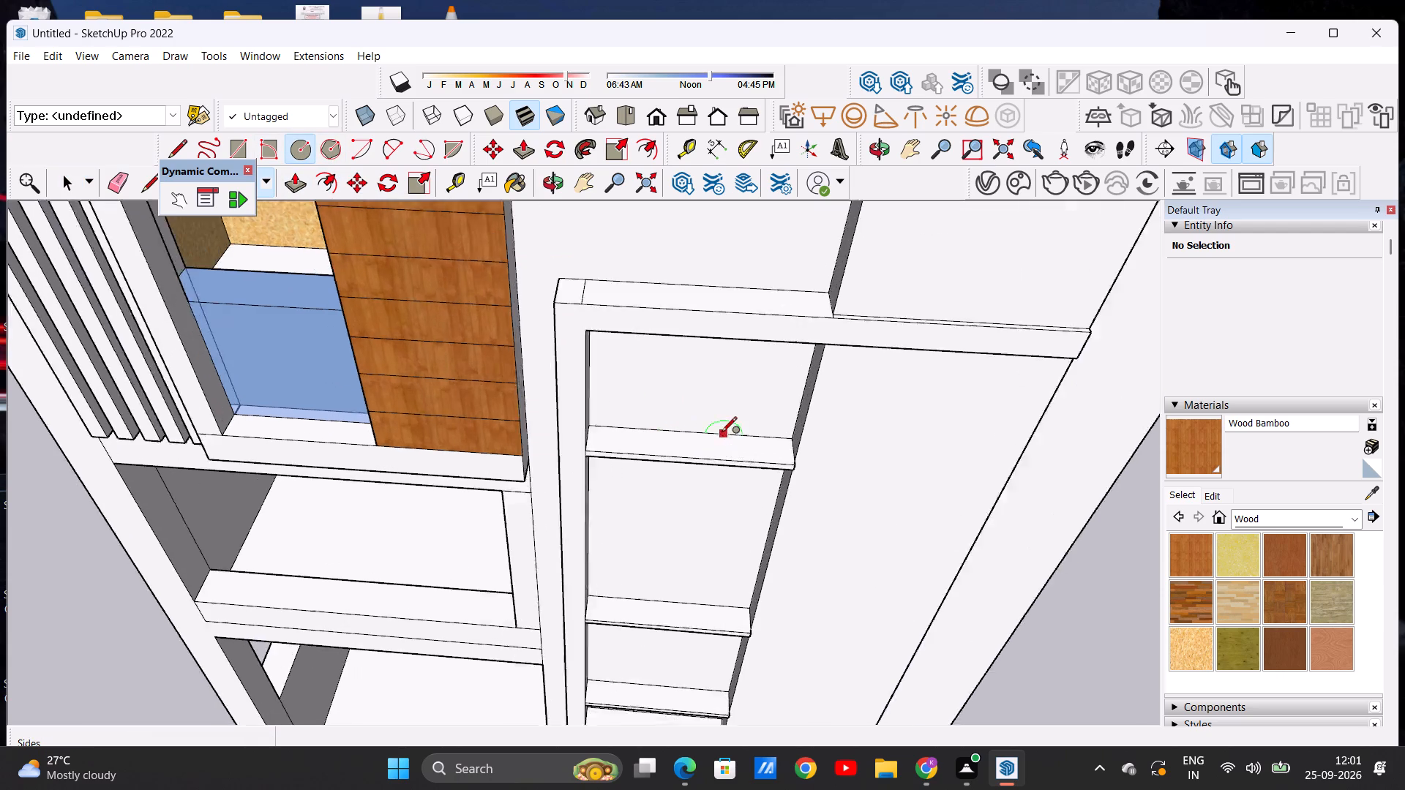
{"action": "scroll", "coordinate": [722, 433], "scroll_direction": "up", "scroll_amount": 13}
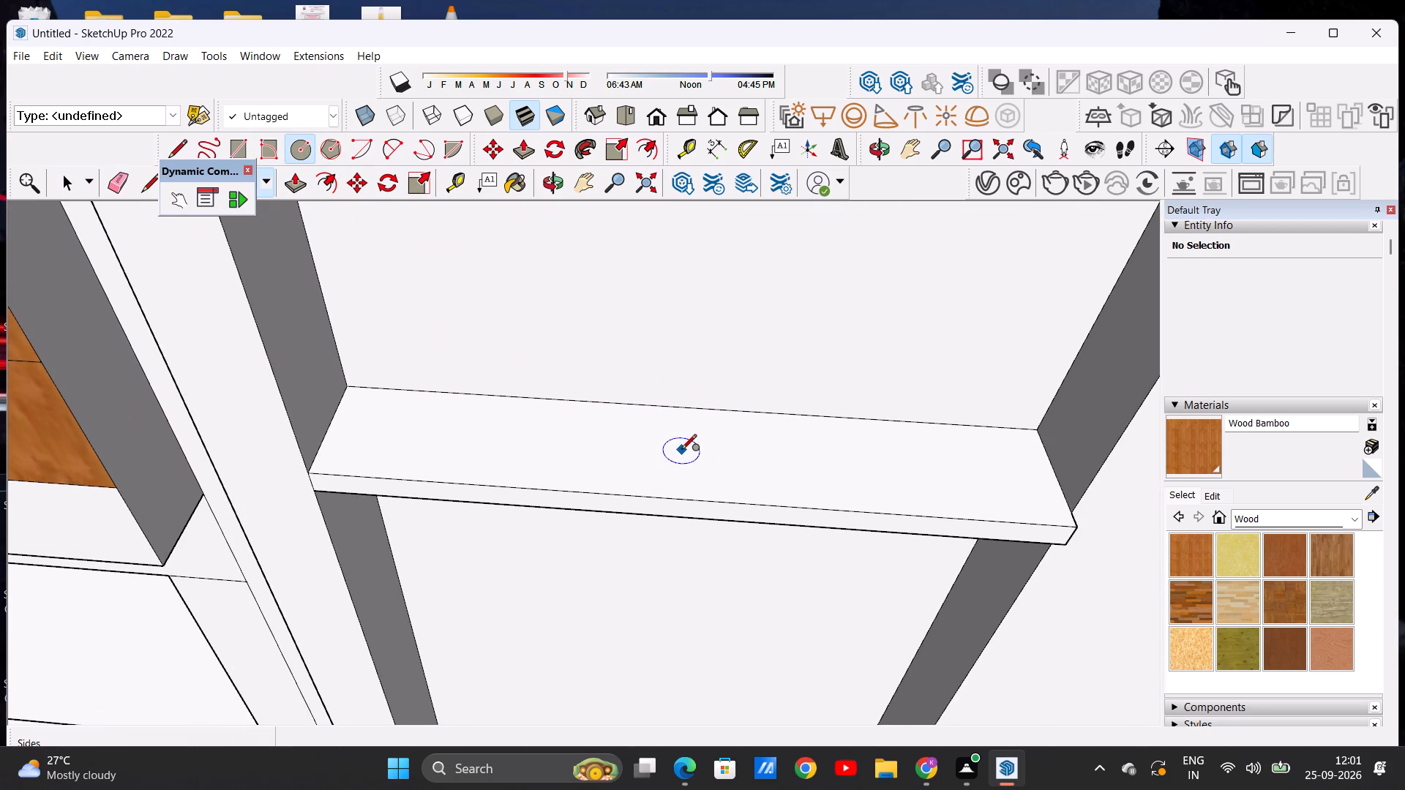
{"action": "left_click", "coordinate": [681, 451]}
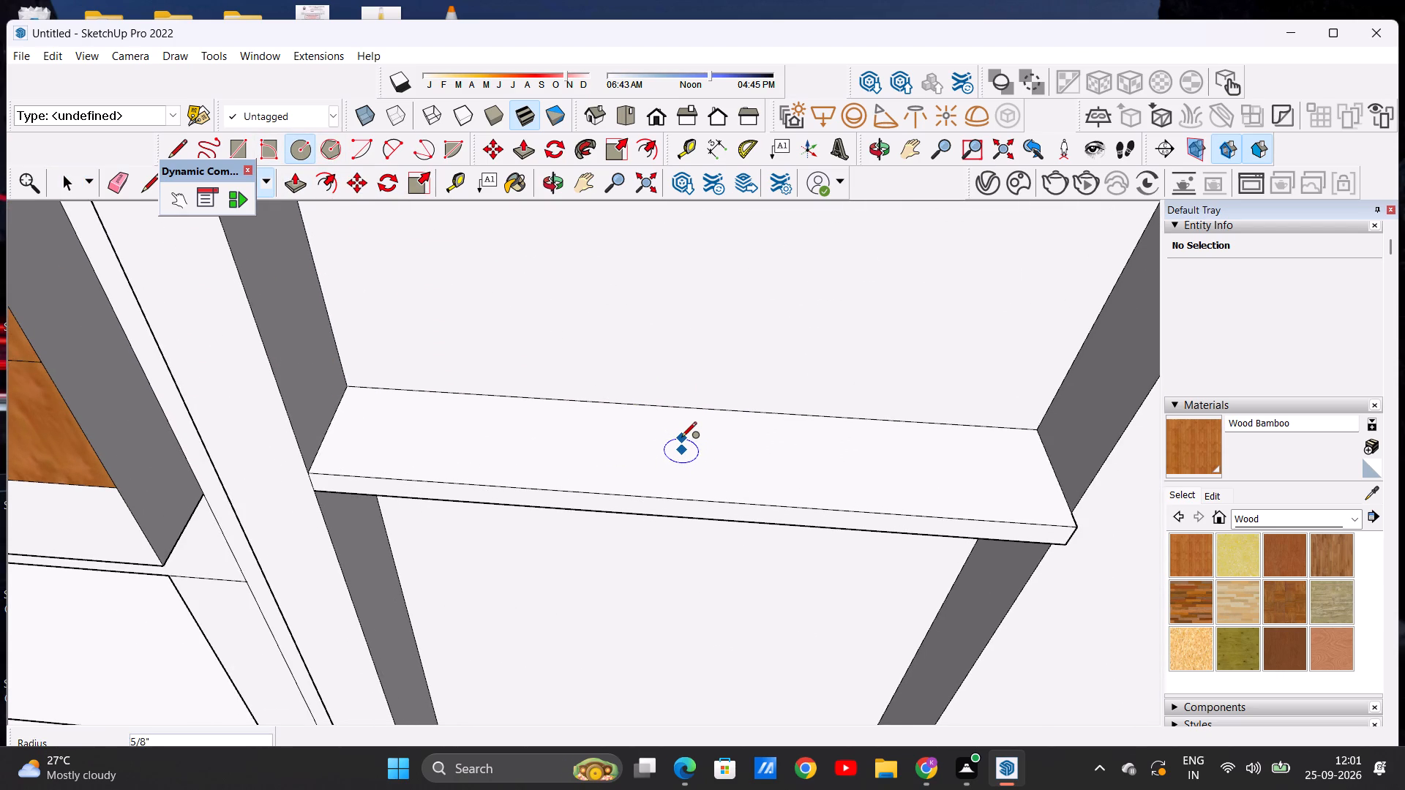
{"action": "left_click", "coordinate": [681, 437]}
{"action": "key", "text": "space"}
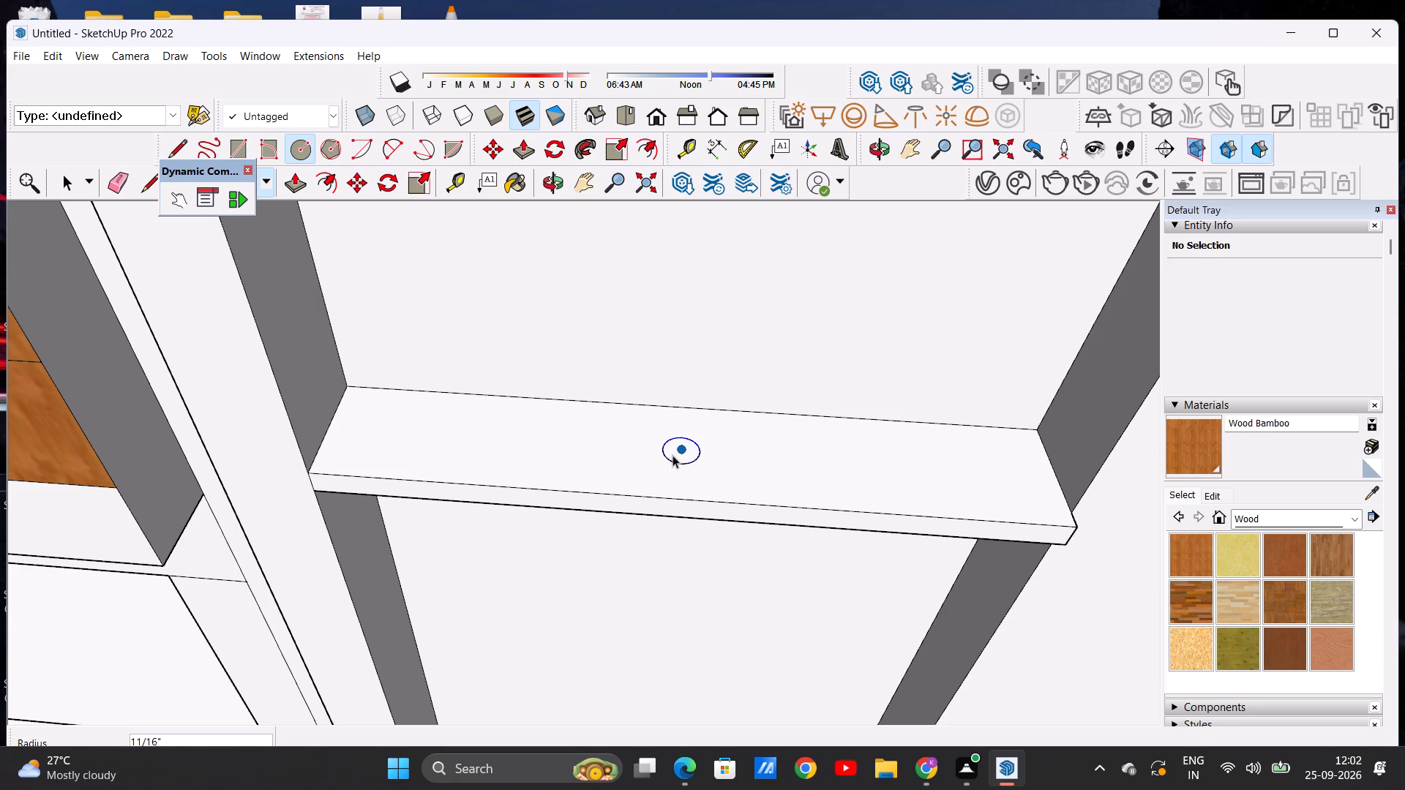
{"action": "double_click", "coordinate": [672, 456]}
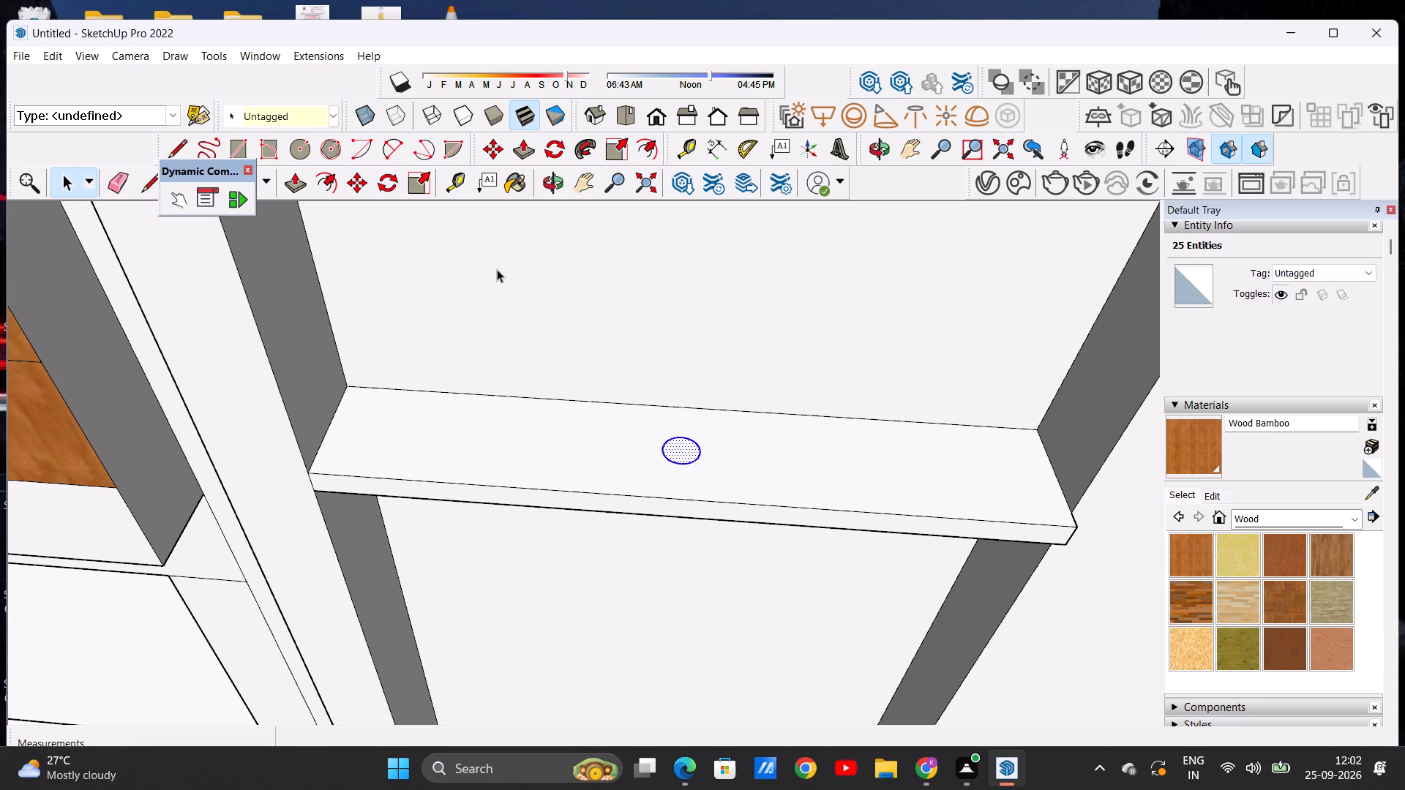
{"action": "key", "text": "space"}
{"action": "scroll", "coordinate": [321, 359], "scroll_direction": "down", "scroll_amount": 6}
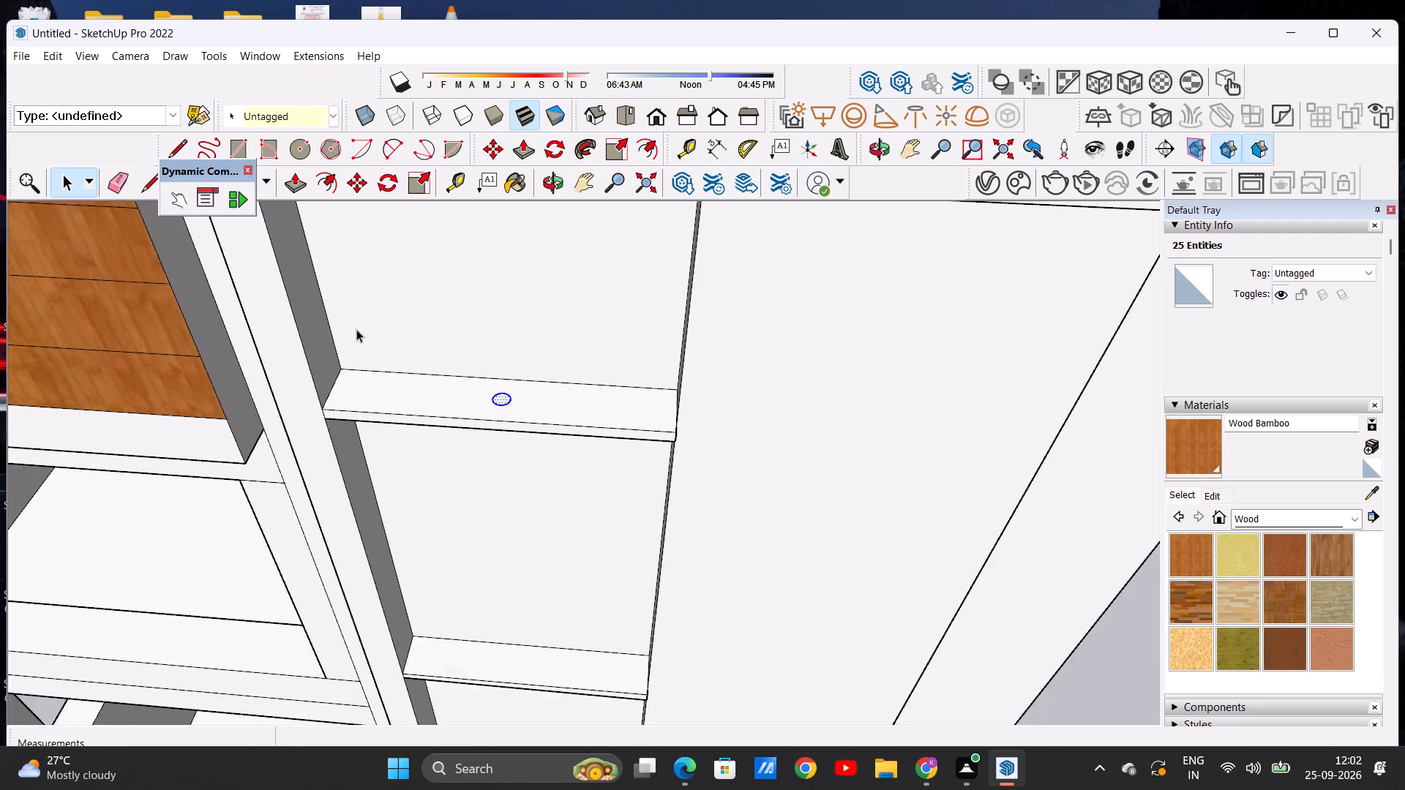
{"action": "scroll", "coordinate": [356, 329], "scroll_direction": "down", "scroll_amount": 12}
{"action": "left_click", "coordinate": [899, 397]}
Push/Pull the circle on the upper shelf upward about 1' 6" to form a round post reaching the frame's top bar.
{"action": "scroll", "coordinate": [400, 355], "scroll_direction": "up", "scroll_amount": 4}
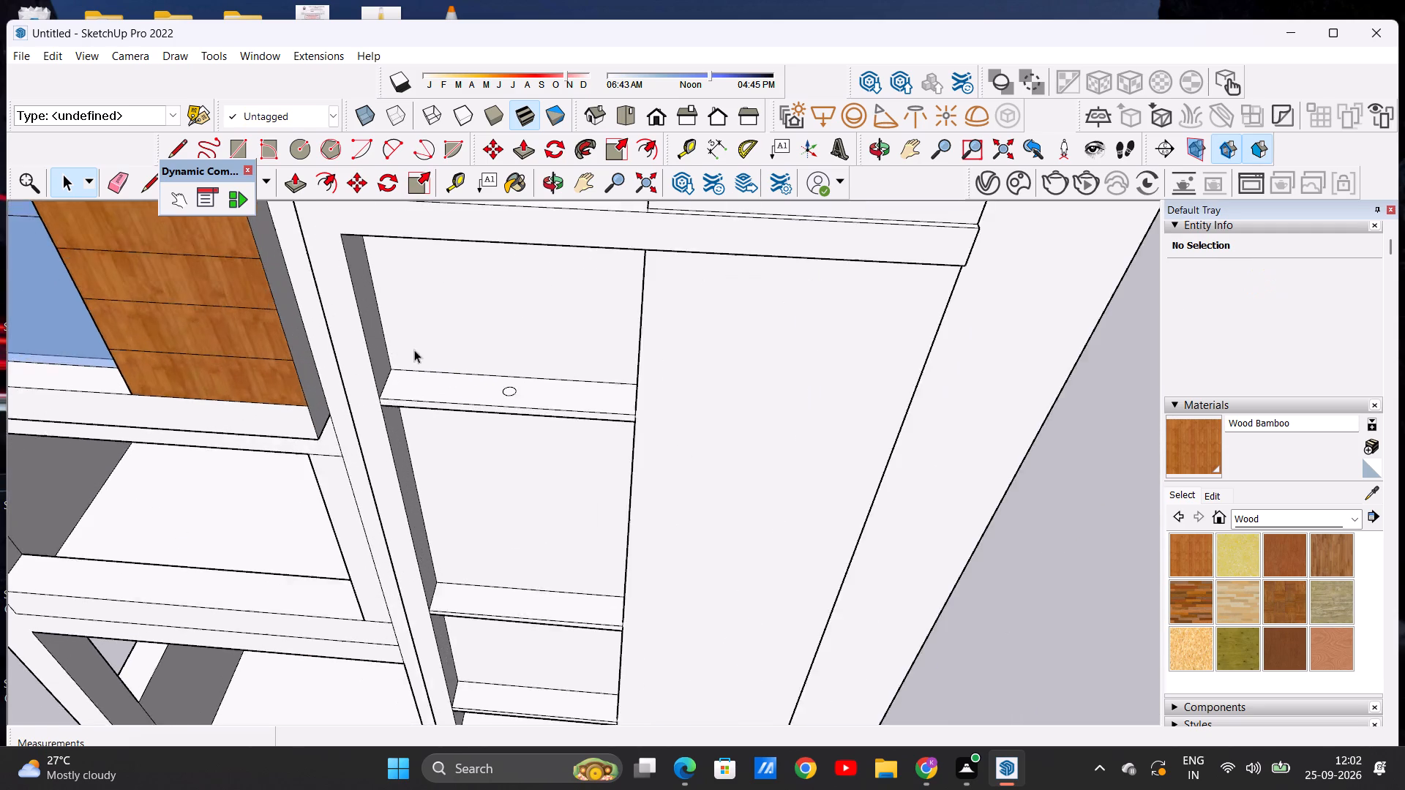
{"action": "scroll", "coordinate": [414, 350], "scroll_direction": "up", "scroll_amount": 9}
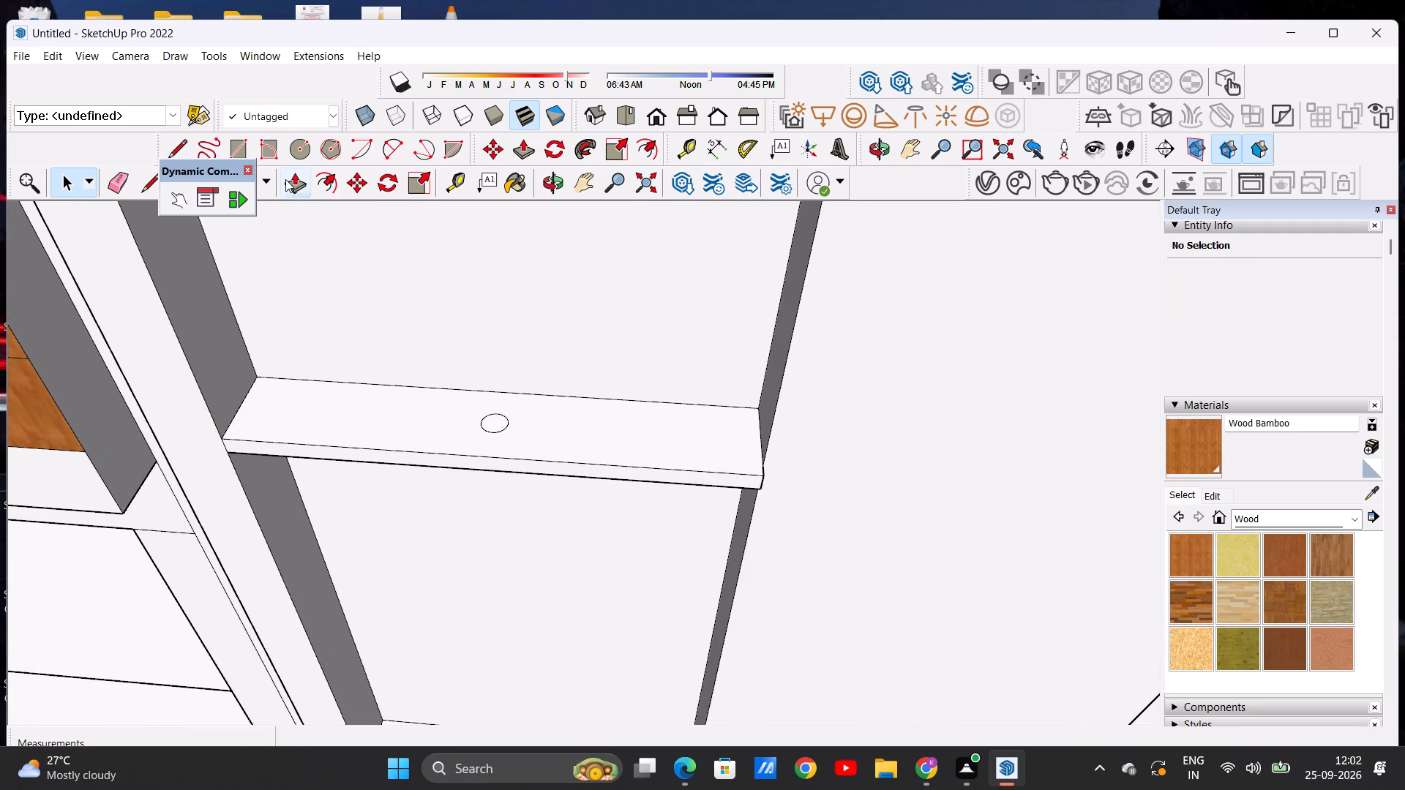
{"action": "left_click", "coordinate": [285, 179]}
{"action": "scroll", "coordinate": [508, 424], "scroll_direction": "up", "scroll_amount": 6}
{"action": "left_click", "coordinate": [468, 407]}
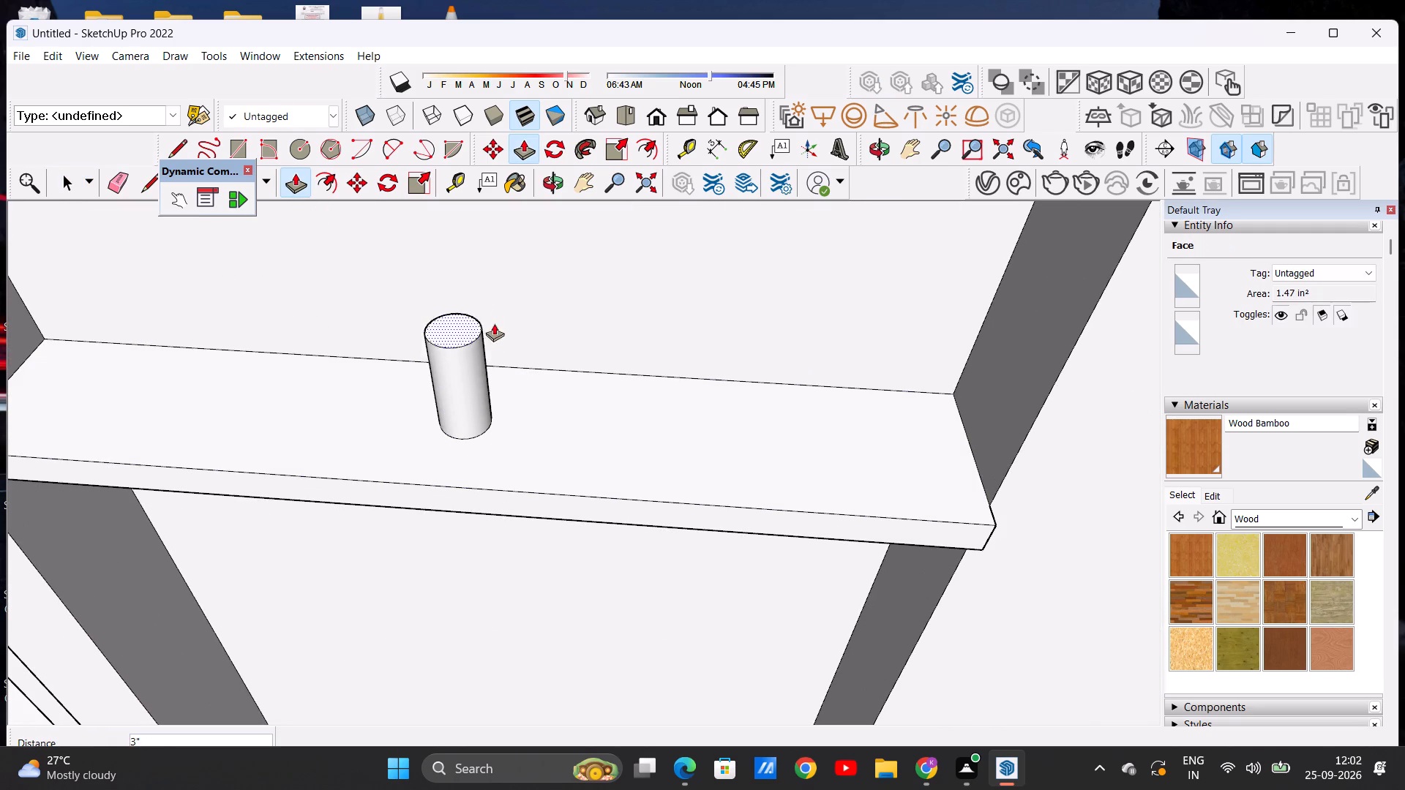
{"action": "scroll", "coordinate": [496, 348], "scroll_direction": "down", "scroll_amount": 19}
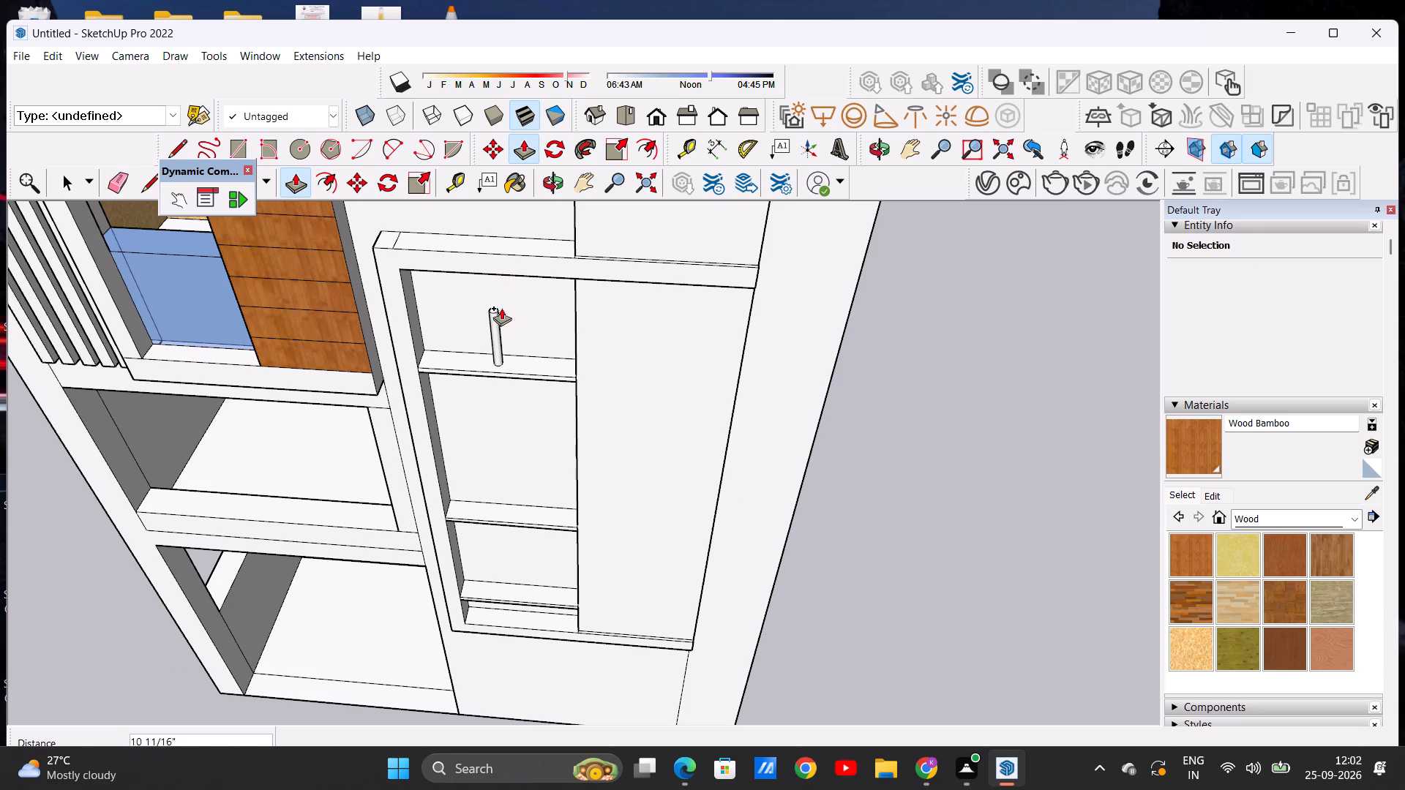
{"action": "middle_click_drag", "start_coordinate": [501, 291], "coordinate": [506, 210]}
{"action": "scroll", "coordinate": [489, 229], "scroll_direction": "up", "scroll_amount": 12}
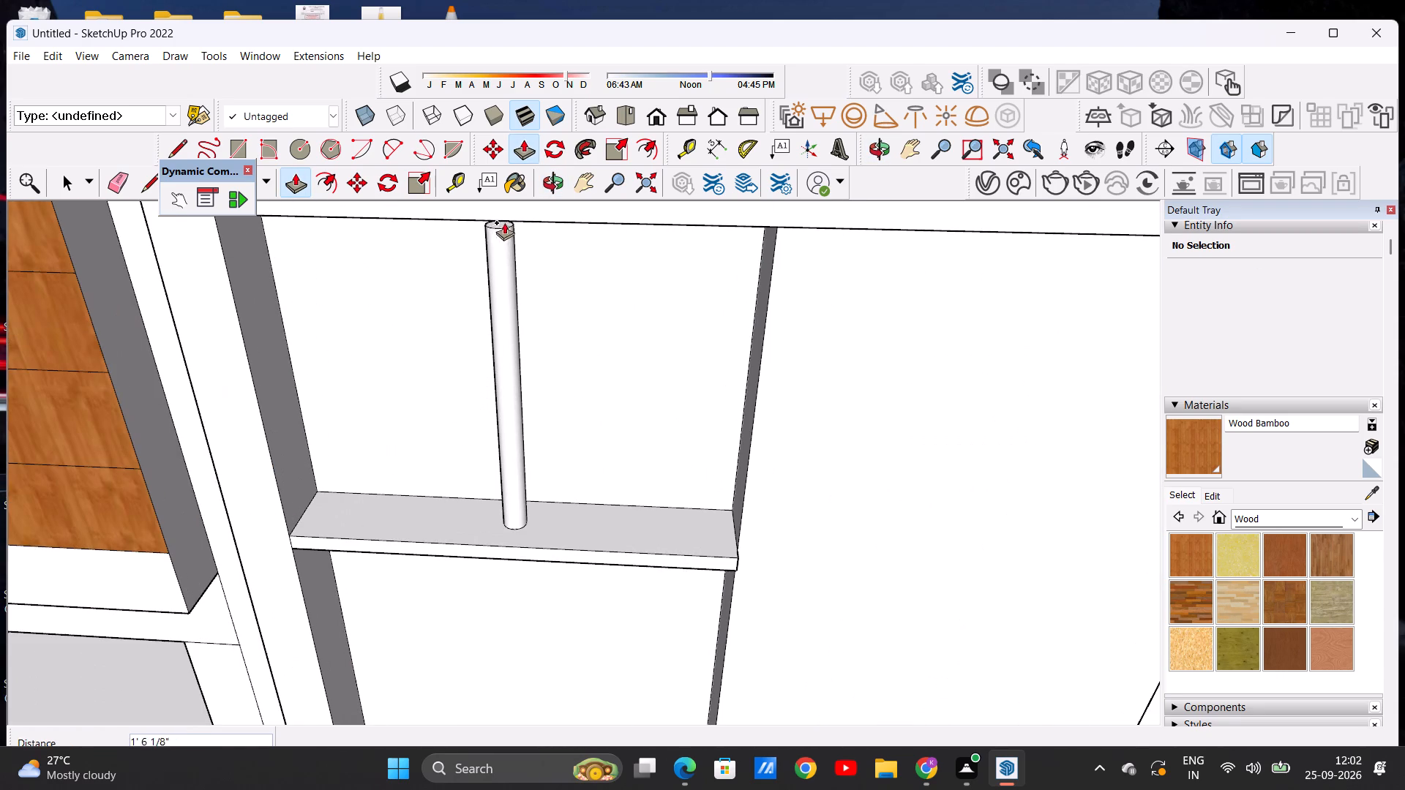
{"action": "left_click", "coordinate": [509, 216]}
{"action": "key", "text": "space"}
Draw a circle about 3.1 in² in area near the middle of the lowest shelf's top face.
{"action": "scroll", "coordinate": [497, 456], "scroll_direction": "down", "scroll_amount": 3}
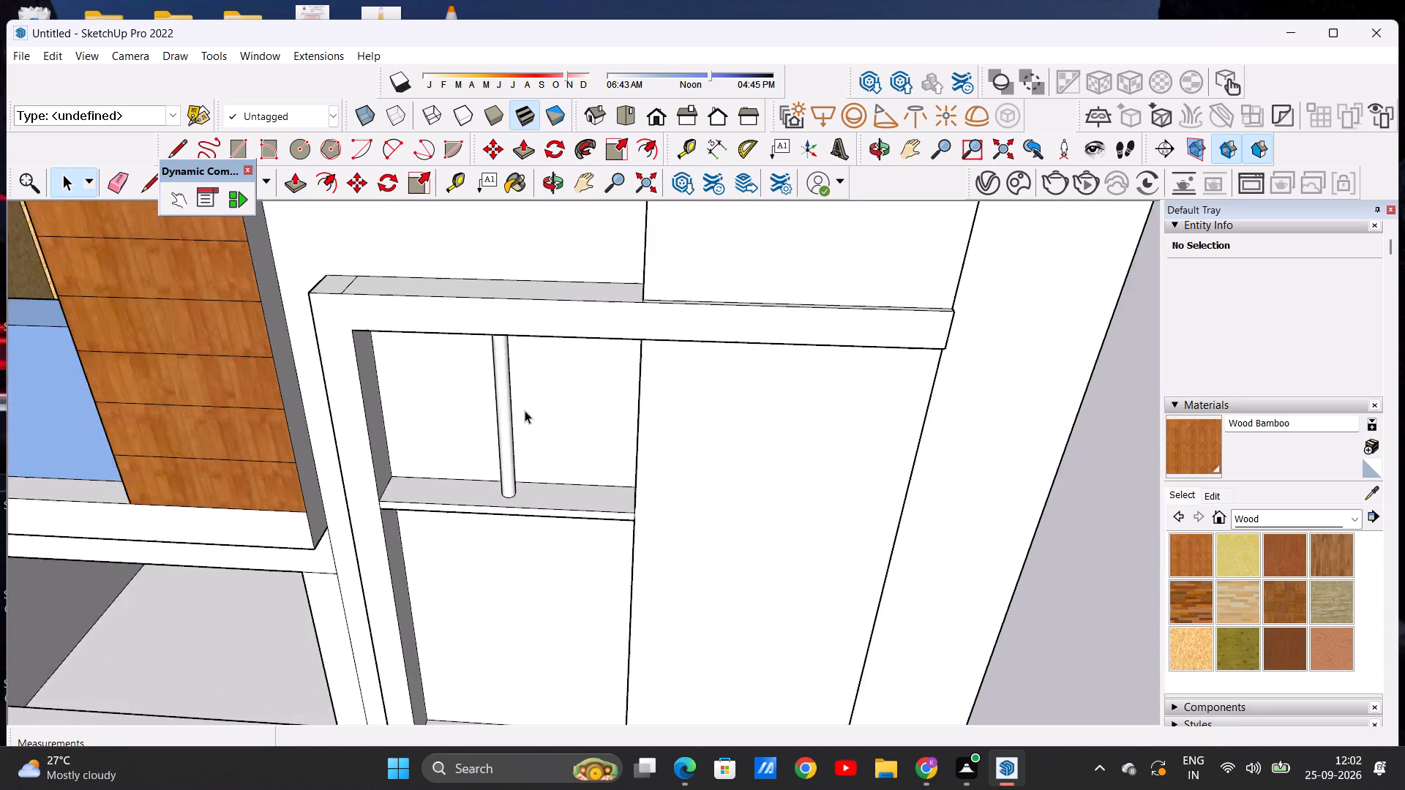
{"action": "scroll", "coordinate": [525, 410], "scroll_direction": "down", "scroll_amount": 9}
{"action": "middle_click_drag", "start_coordinate": [537, 448], "coordinate": [579, 366]}
{"action": "scroll", "coordinate": [533, 370], "scroll_direction": "down", "scroll_amount": 7}
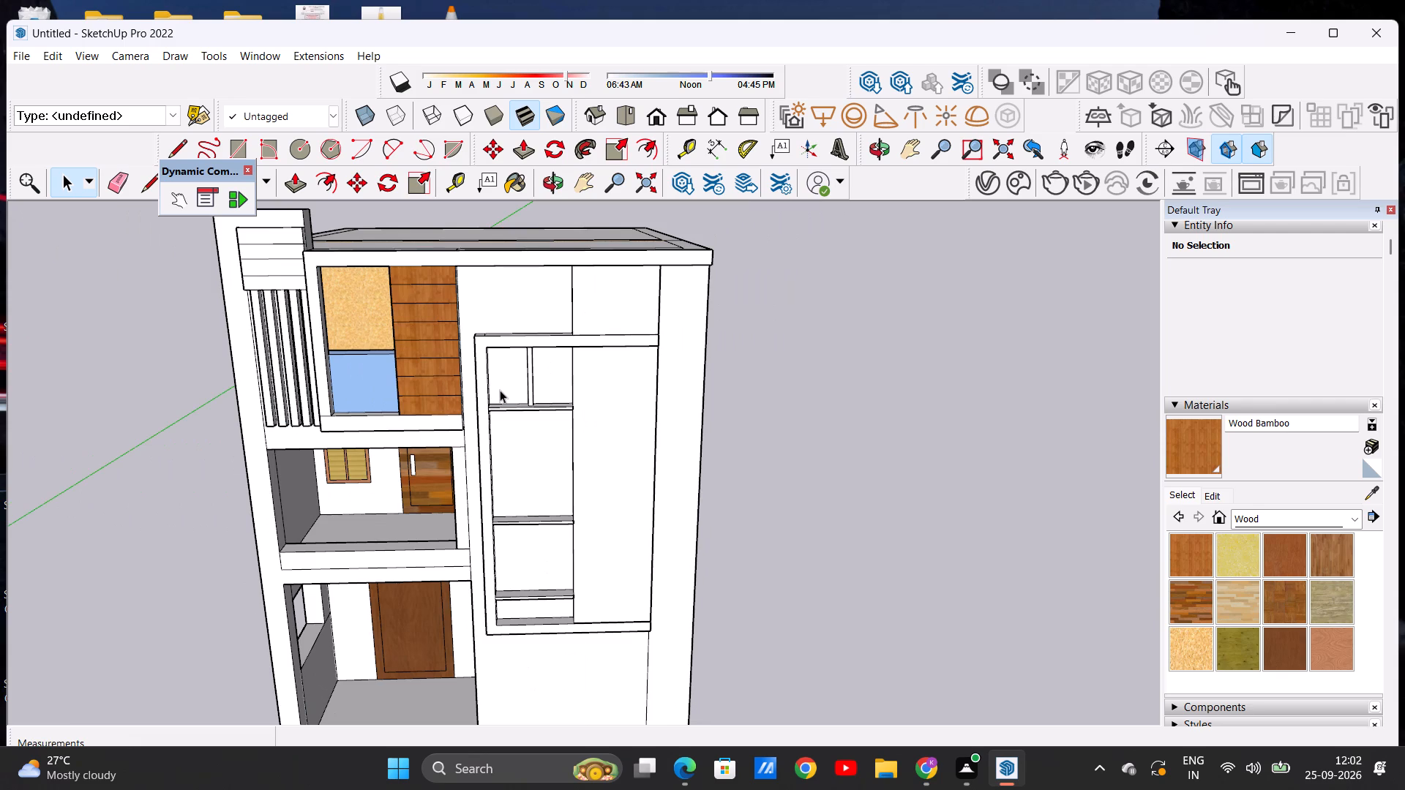
{"action": "scroll", "coordinate": [500, 390], "scroll_direction": "down", "scroll_amount": 2}
{"action": "scroll", "coordinate": [526, 531], "scroll_direction": "up", "scroll_amount": 3}
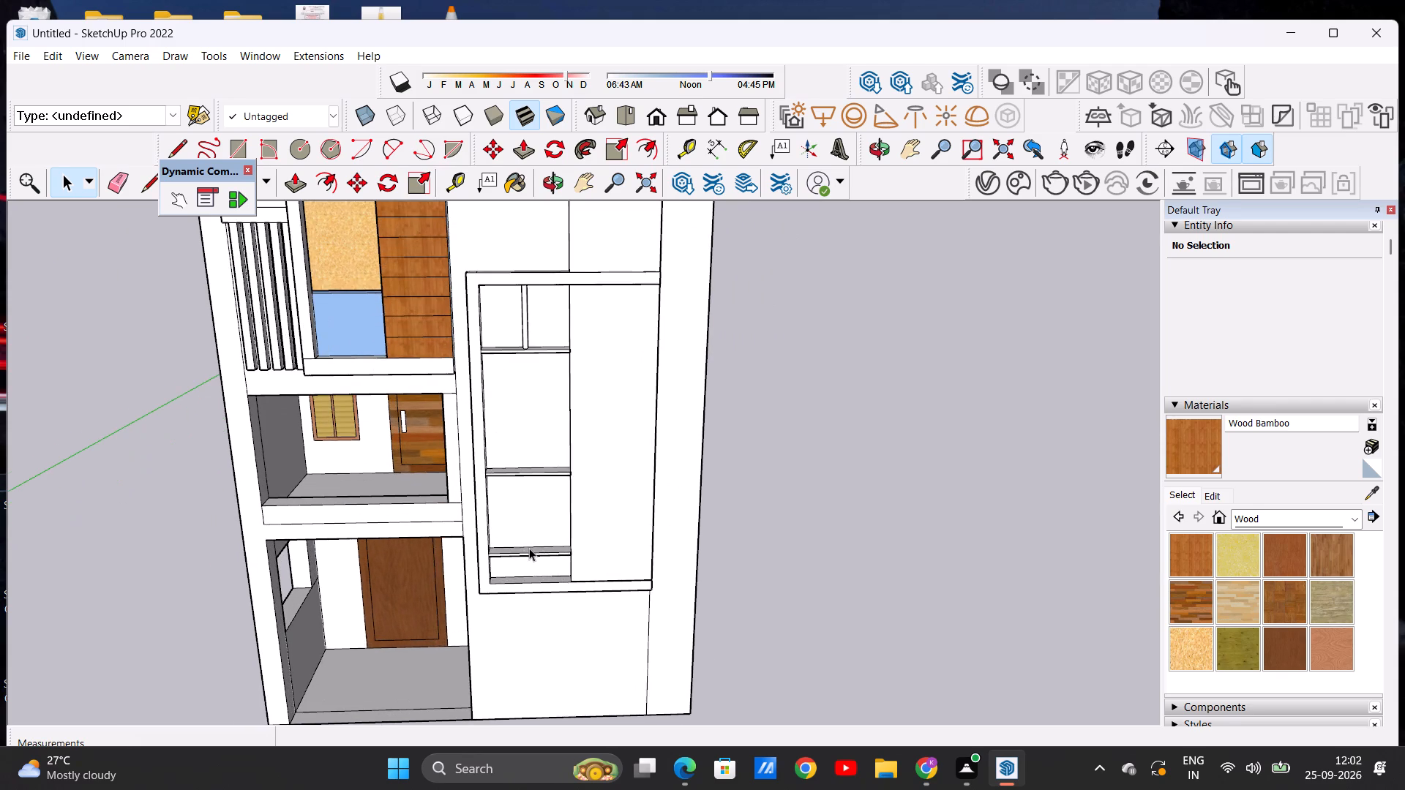
{"action": "scroll", "coordinate": [529, 545], "scroll_direction": "up", "scroll_amount": 1}
{"action": "left_click", "coordinate": [304, 151]}
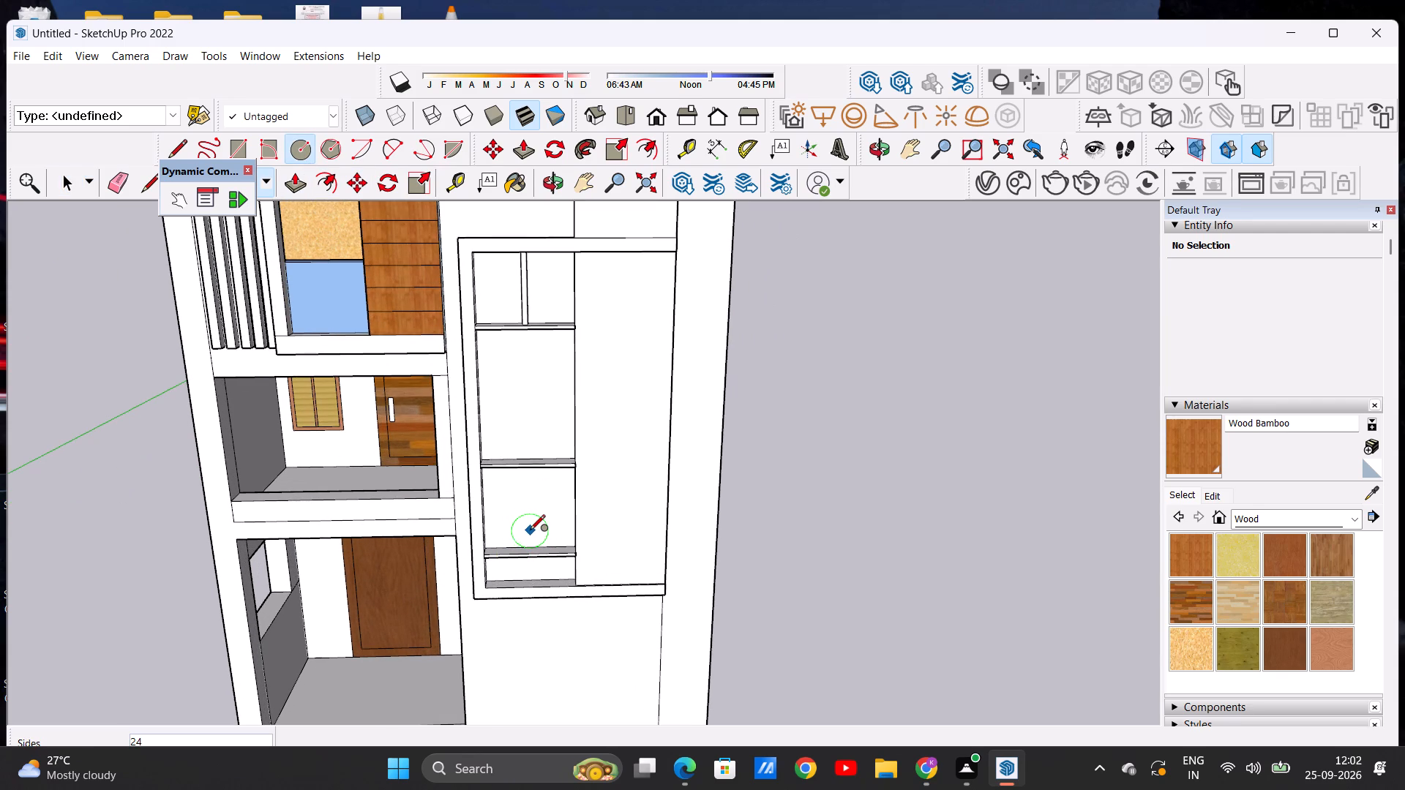
{"action": "middle_click_drag", "start_coordinate": [542, 553], "coordinate": [544, 630]}
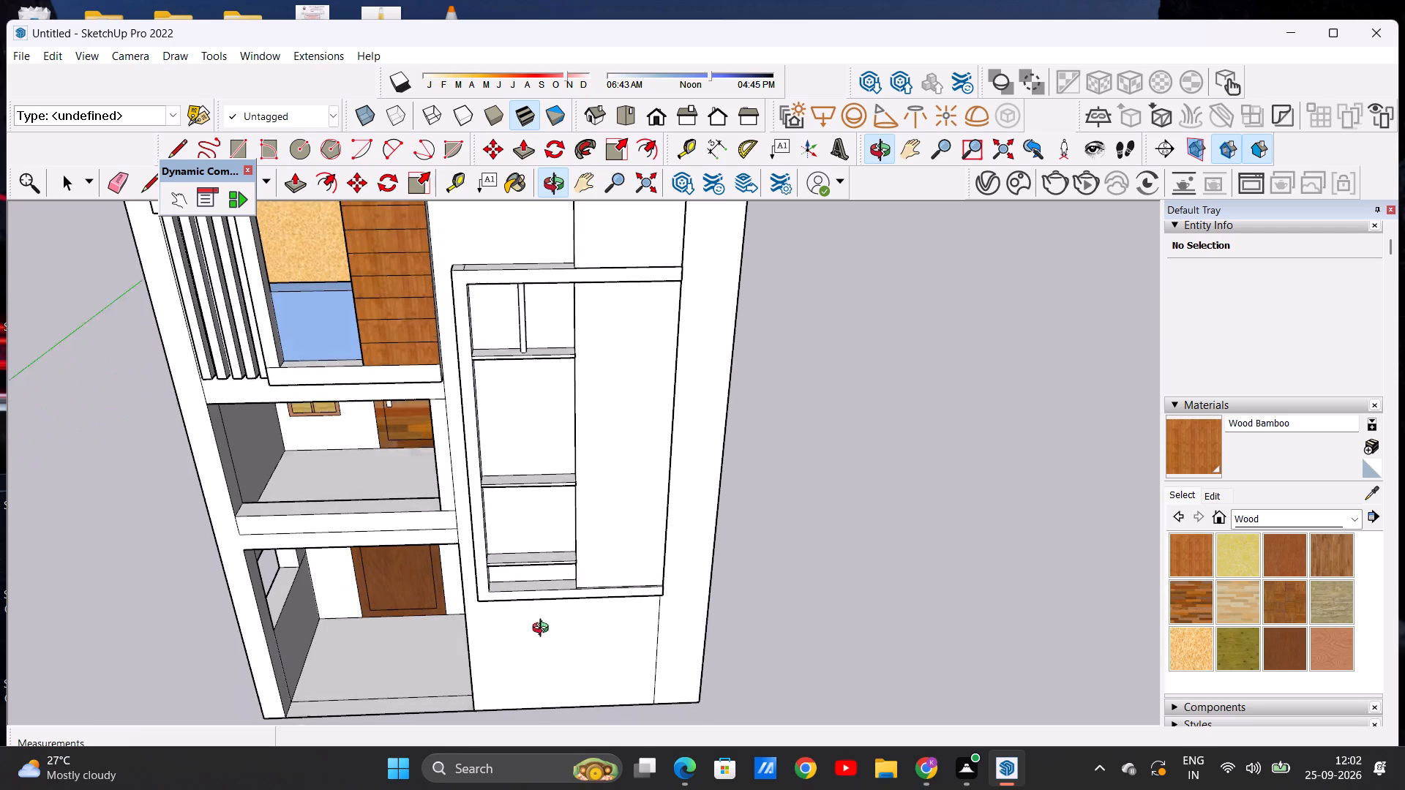
{"action": "middle_click_drag", "start_coordinate": [544, 630], "coordinate": [539, 642]}
{"action": "scroll", "coordinate": [533, 543], "scroll_direction": "up", "scroll_amount": 17}
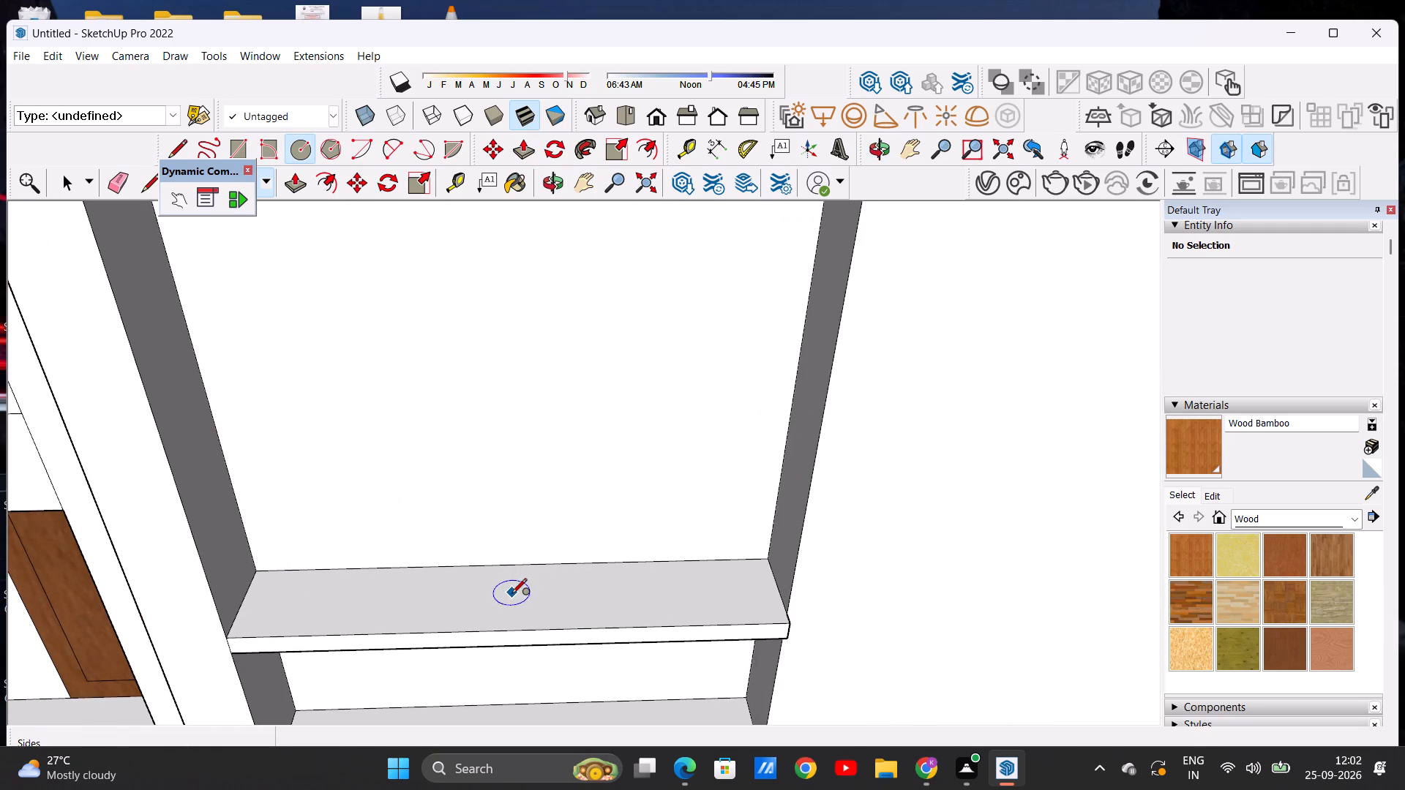
{"action": "left_click", "coordinate": [520, 602]}
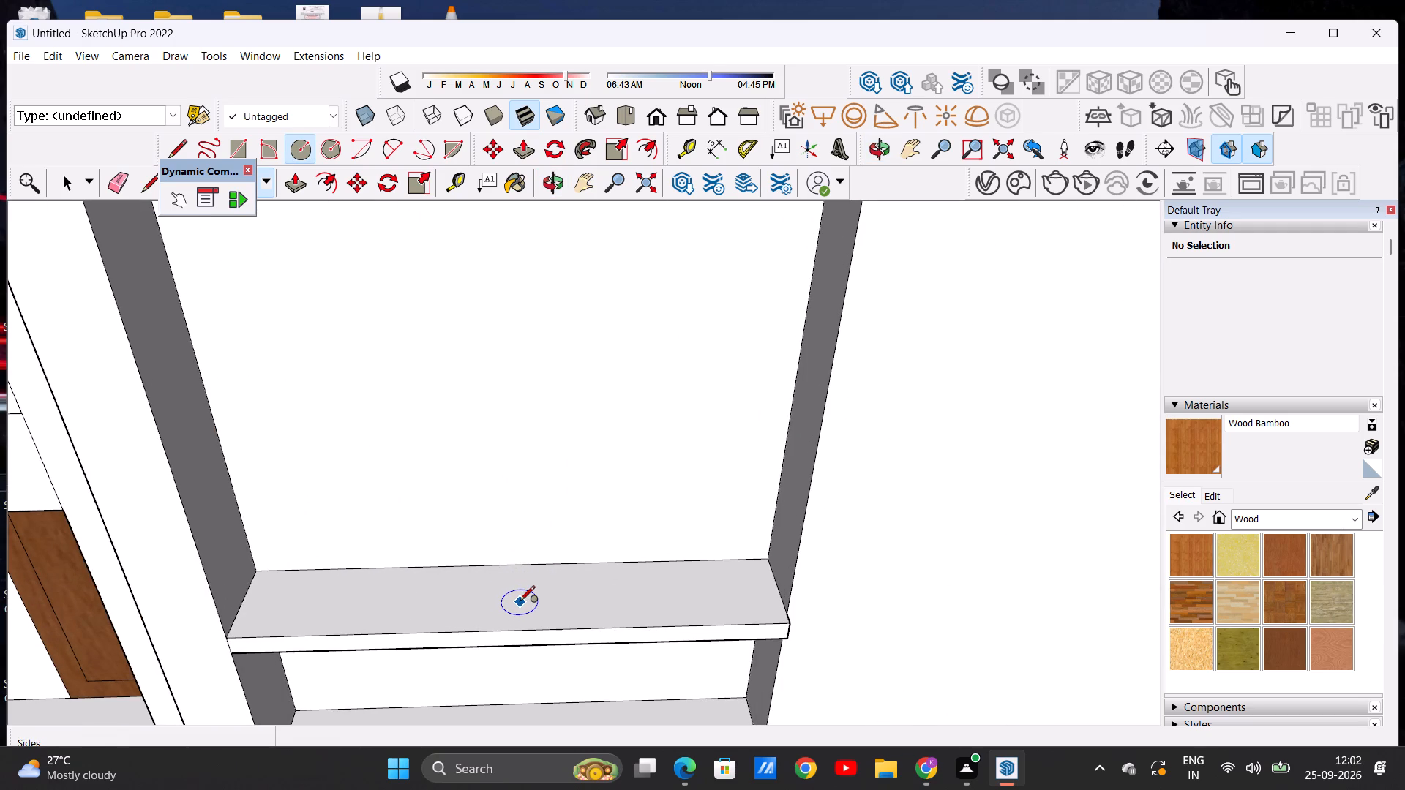
{"action": "left_click", "coordinate": [523, 588]}
{"action": "key", "text": "space"}
Push/Pull the circle on the lowest shelf upward about 2' 1" to form a round post reaching the middle shelf's underside.
{"action": "left_click", "coordinate": [296, 186]}
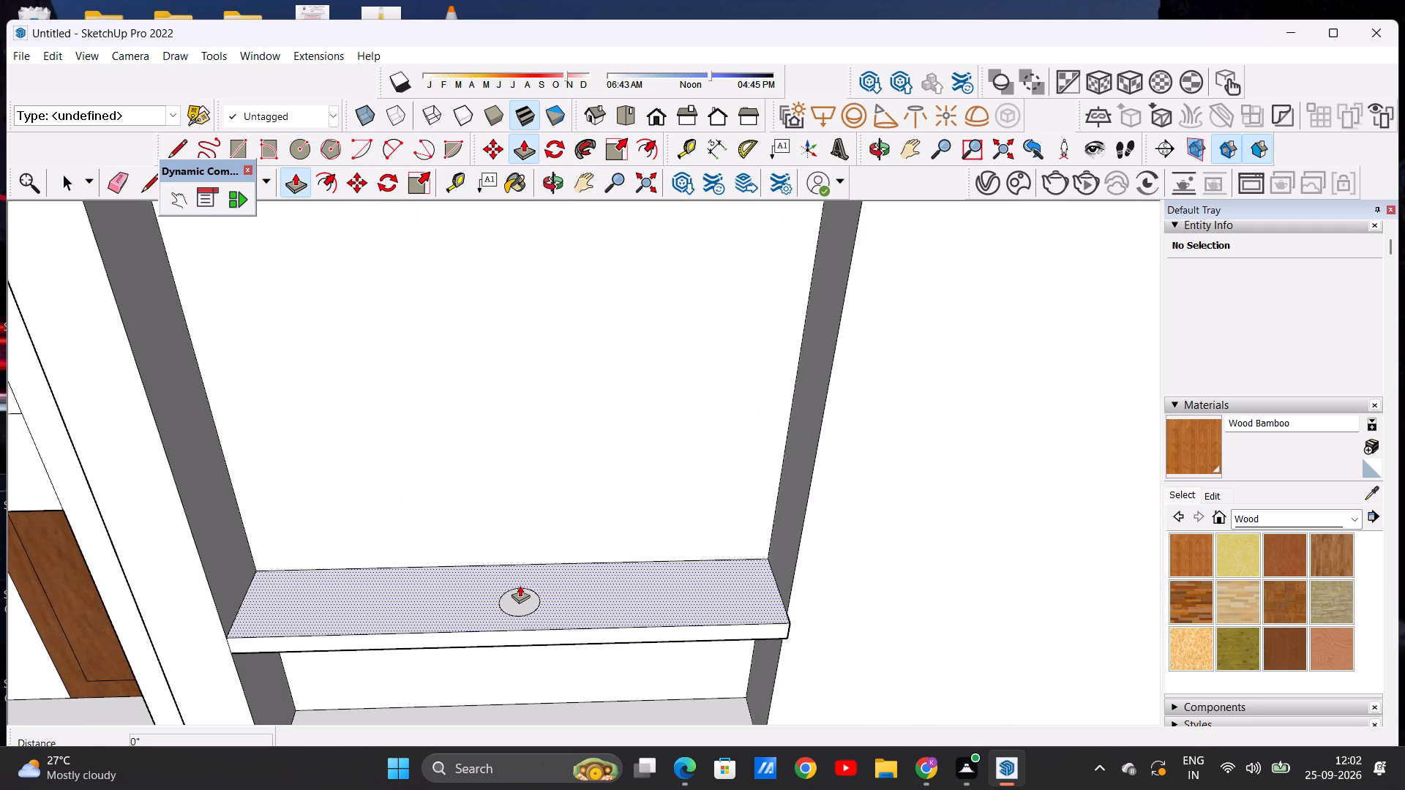
{"action": "left_click", "coordinate": [522, 590]}
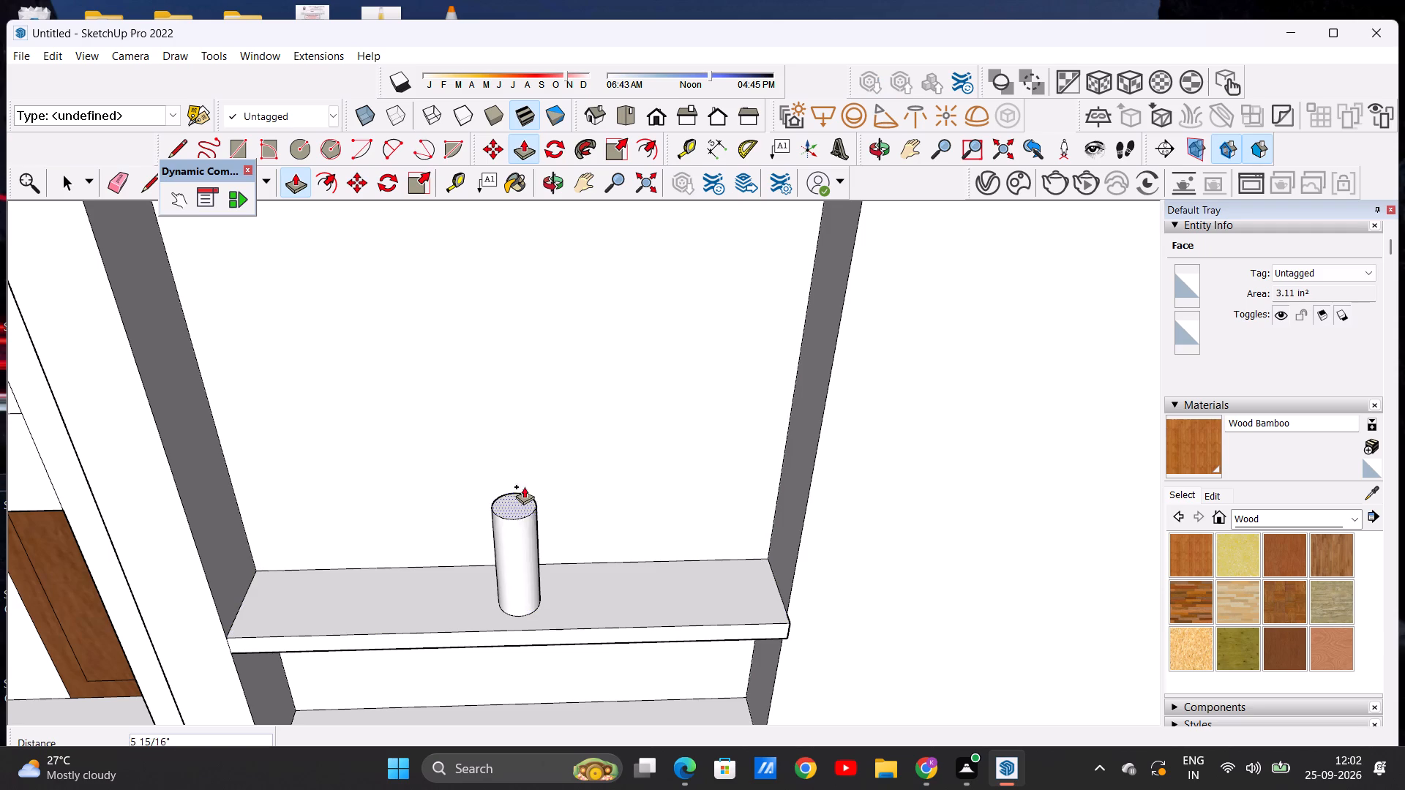
{"action": "scroll", "coordinate": [526, 511], "scroll_direction": "down", "scroll_amount": 9}
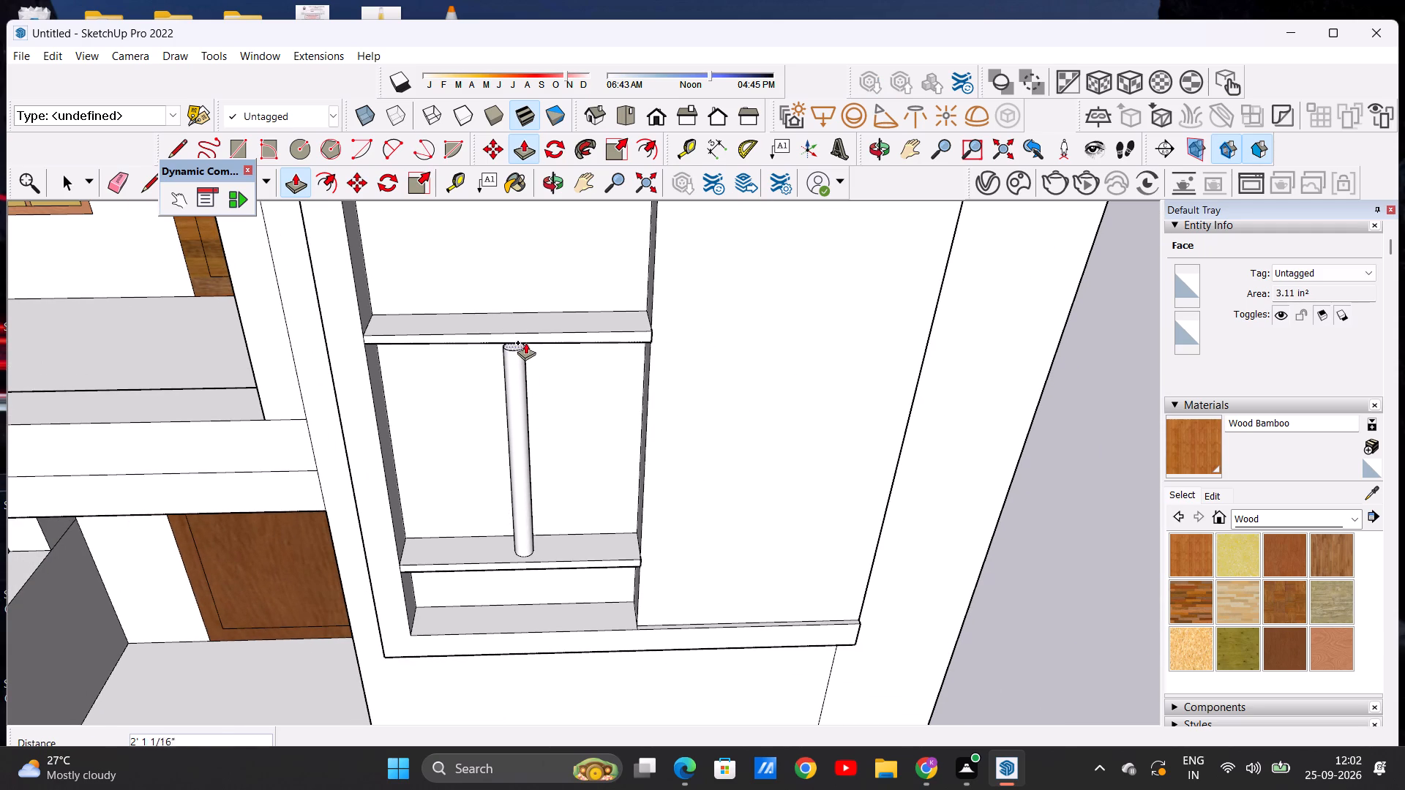
{"action": "left_click", "coordinate": [525, 342]}
{"action": "key", "text": "space"}
Examine the whole front facade, including the framed shelf panel and its two round posts.
{"action": "scroll", "coordinate": [551, 408], "scroll_direction": "down", "scroll_amount": 5}
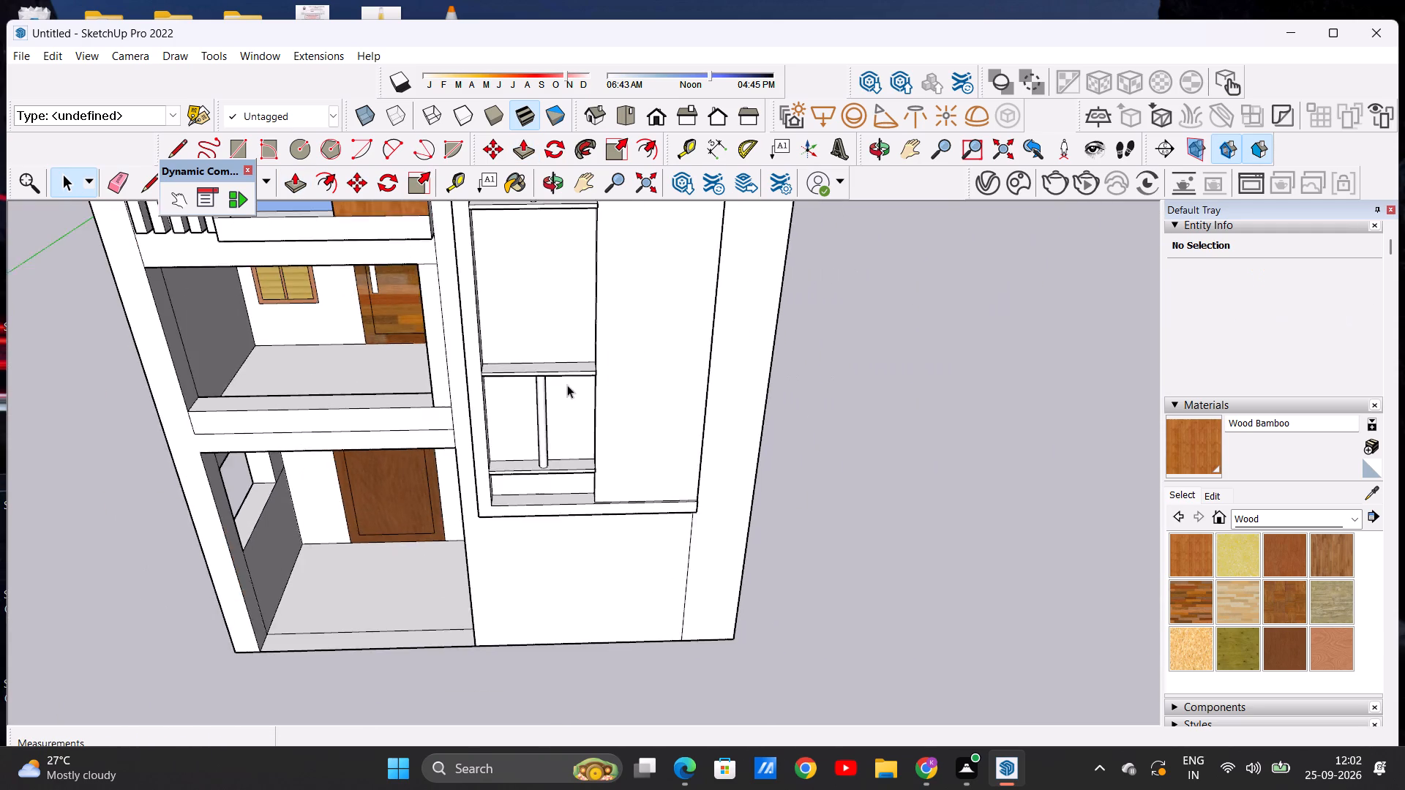
{"action": "scroll", "coordinate": [567, 385], "scroll_direction": "down", "scroll_amount": 6}
{"action": "middle_click_drag", "start_coordinate": [555, 446], "coordinate": [555, 404]}
{"action": "scroll", "coordinate": [555, 424], "scroll_direction": "down", "scroll_amount": 13}
{"action": "middle_click_drag", "start_coordinate": [551, 448], "coordinate": [566, 375]}
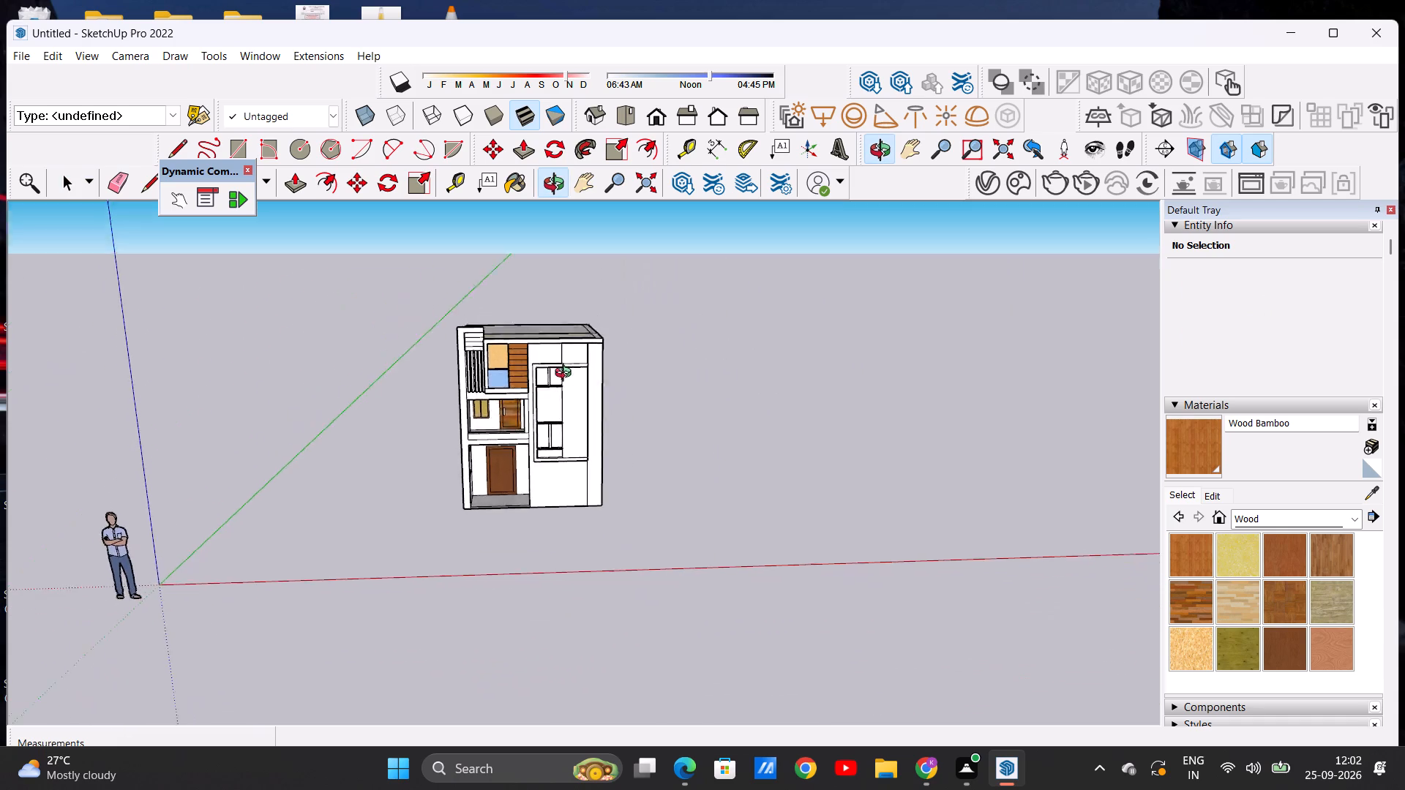
{"action": "middle_click_drag", "start_coordinate": [566, 375], "coordinate": [568, 368]}
{"action": "scroll", "coordinate": [551, 406], "scroll_direction": "up", "scroll_amount": 8}
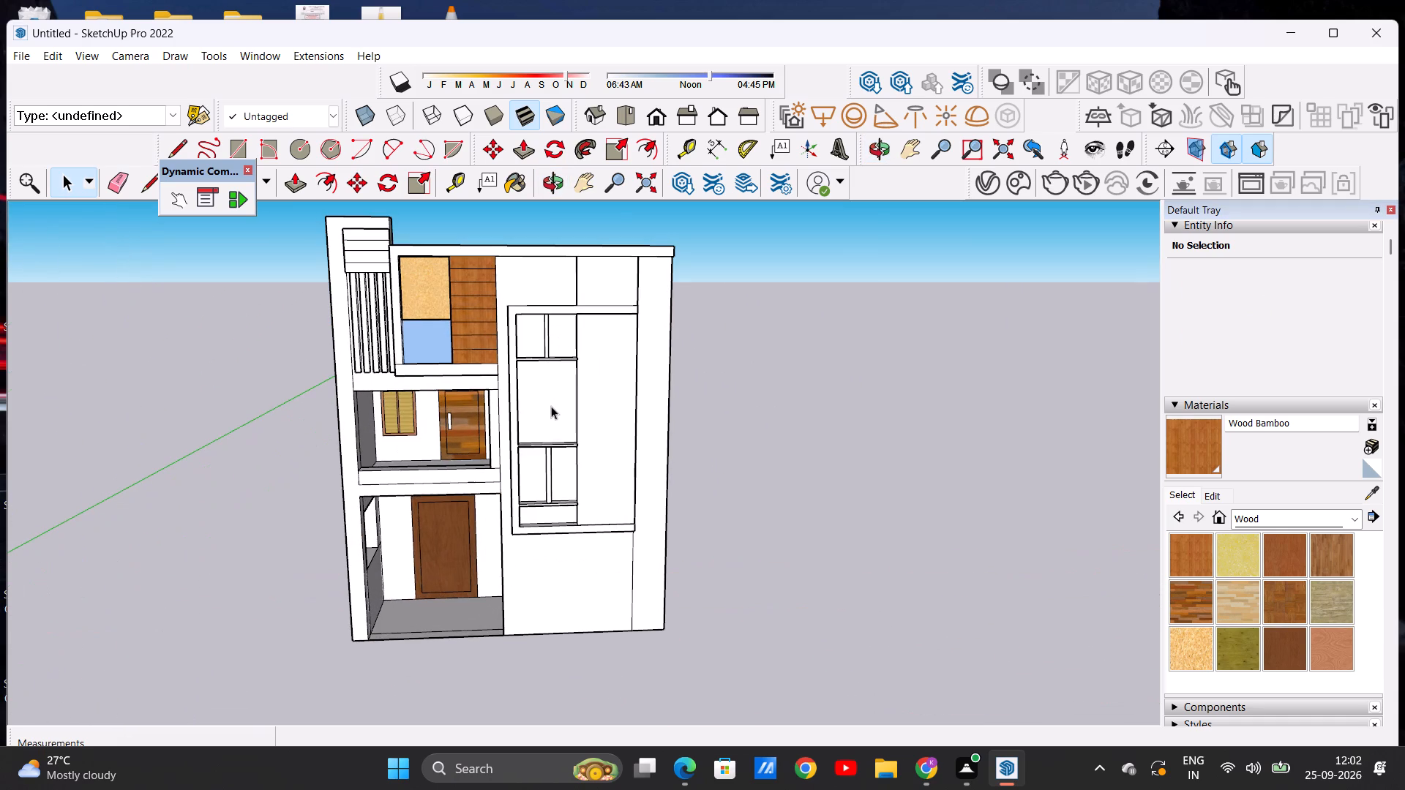
{"action": "scroll", "coordinate": [548, 409], "scroll_direction": "down", "scroll_amount": 5}
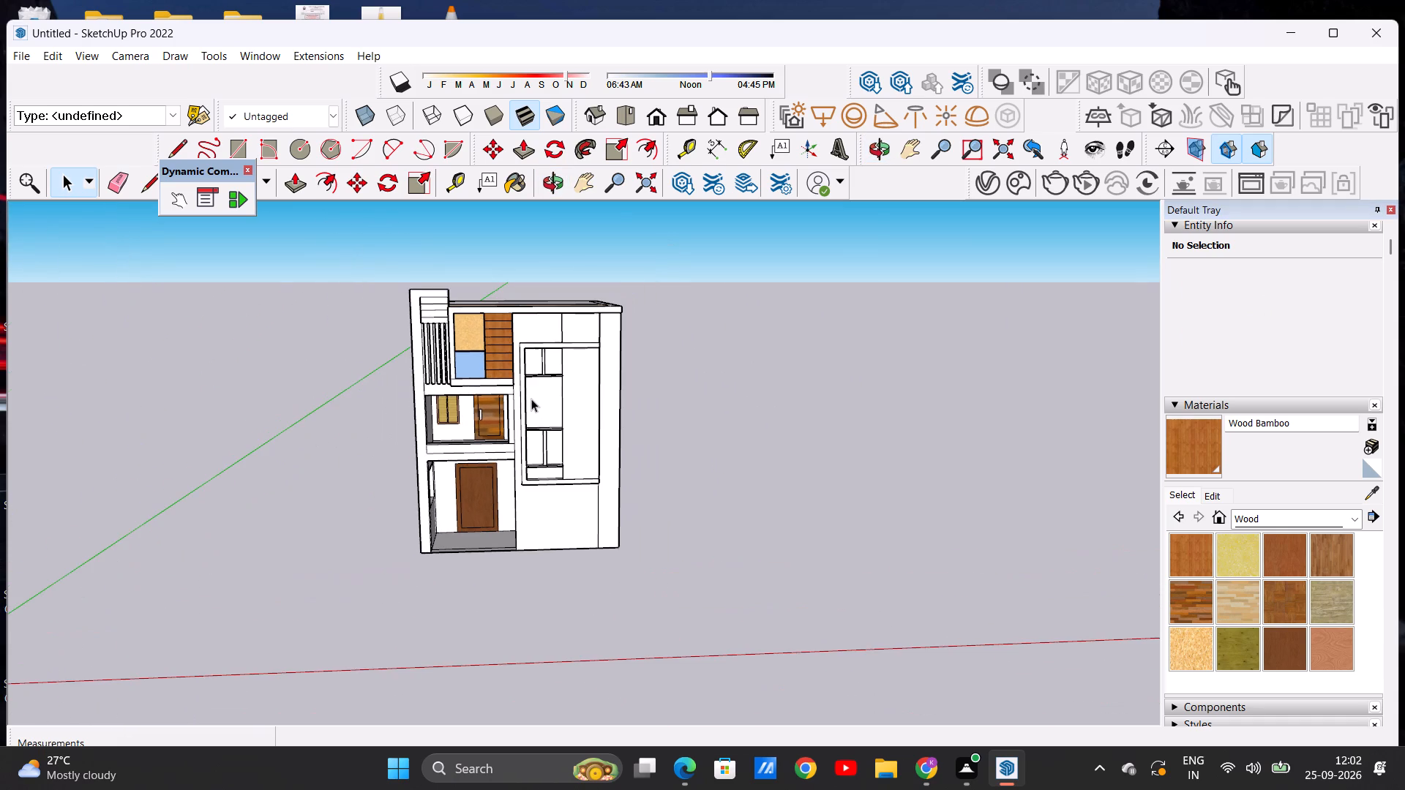
{"action": "scroll", "coordinate": [642, 375], "scroll_direction": "up", "scroll_amount": 6}
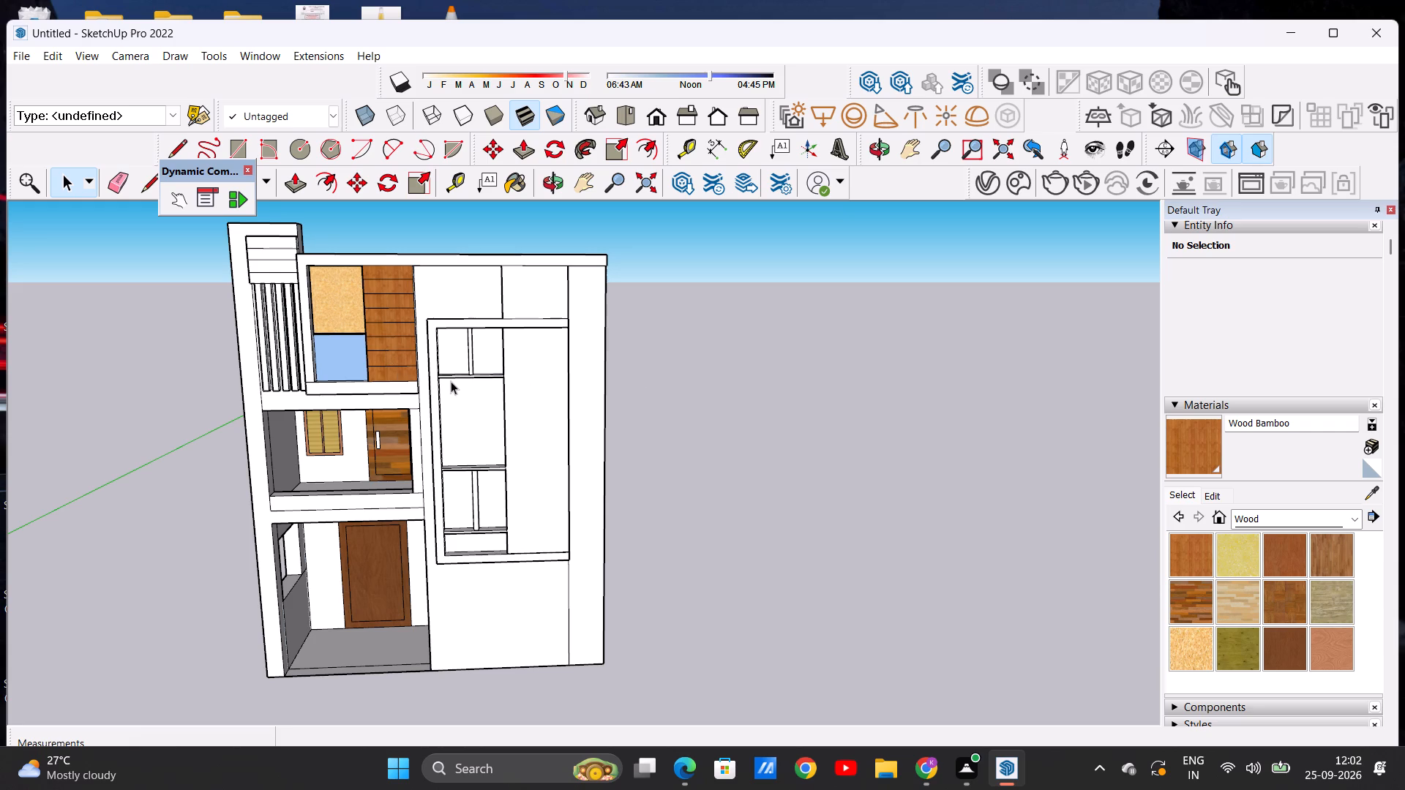
{"action": "scroll", "coordinate": [454, 395], "scroll_direction": "down", "scroll_amount": 13}
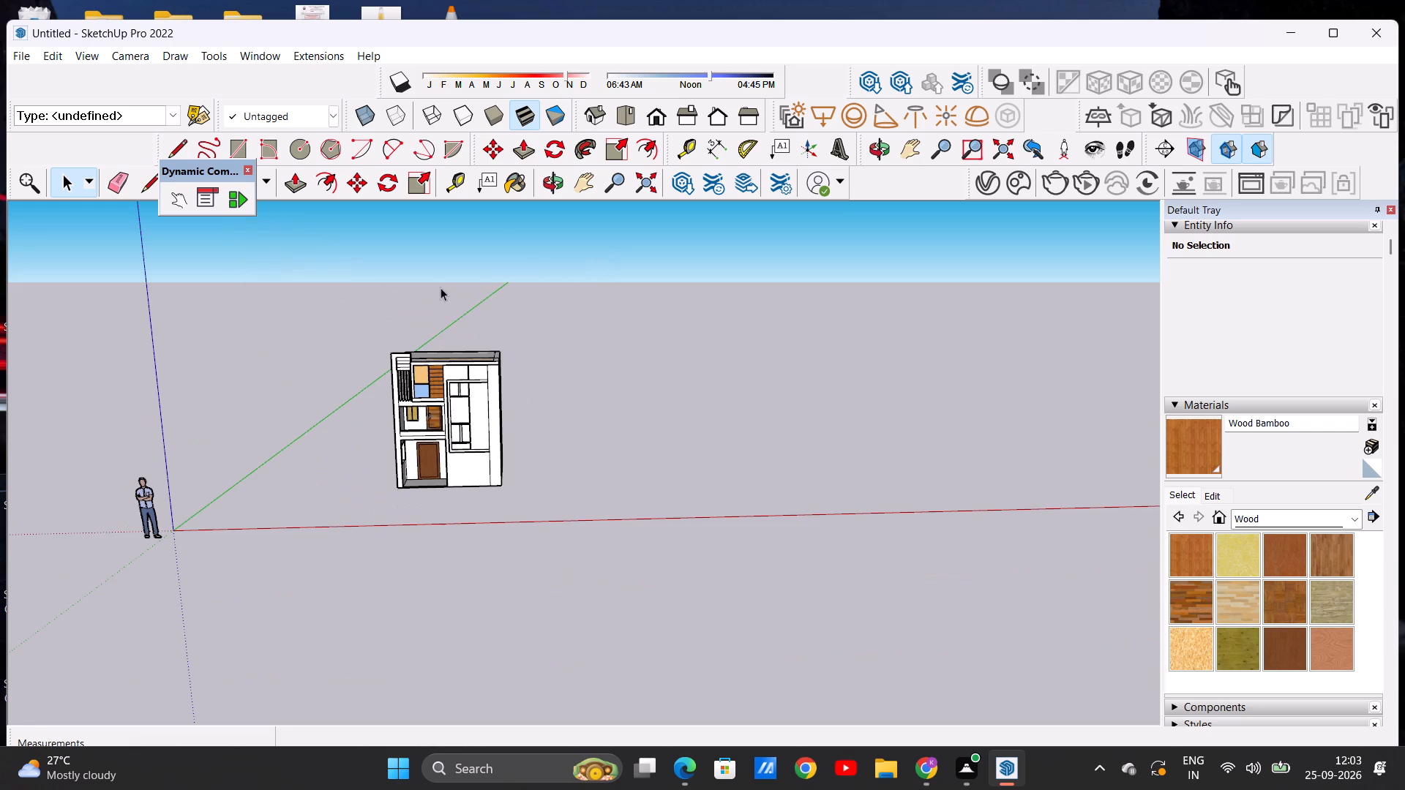
Paint the front faces of the vertical strip beside the shelves, below and above the frame's top bar, with Marble Carrara Gold Floor Tile.
{"action": "left_click", "coordinate": [1357, 519]}
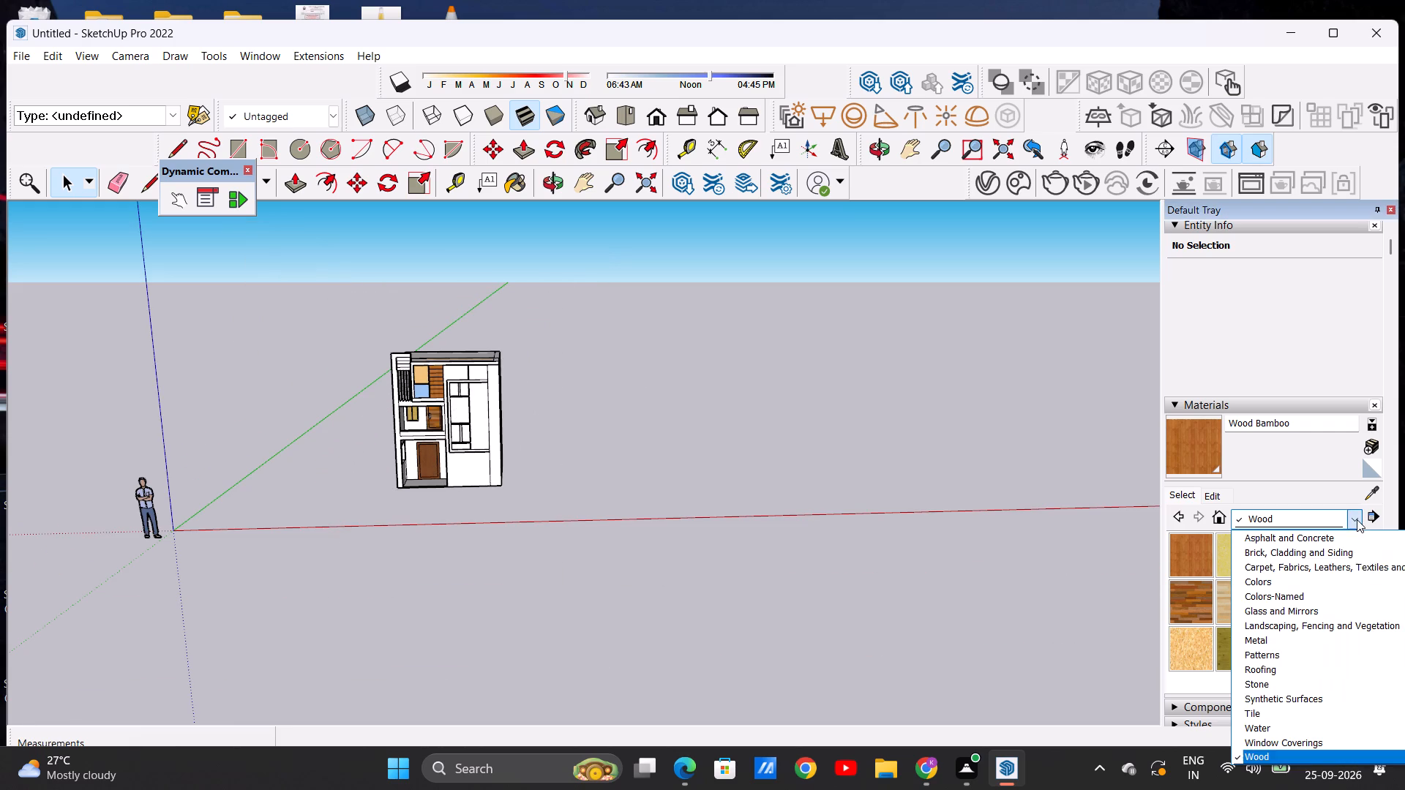
{"action": "left_click", "coordinate": [1310, 715]}
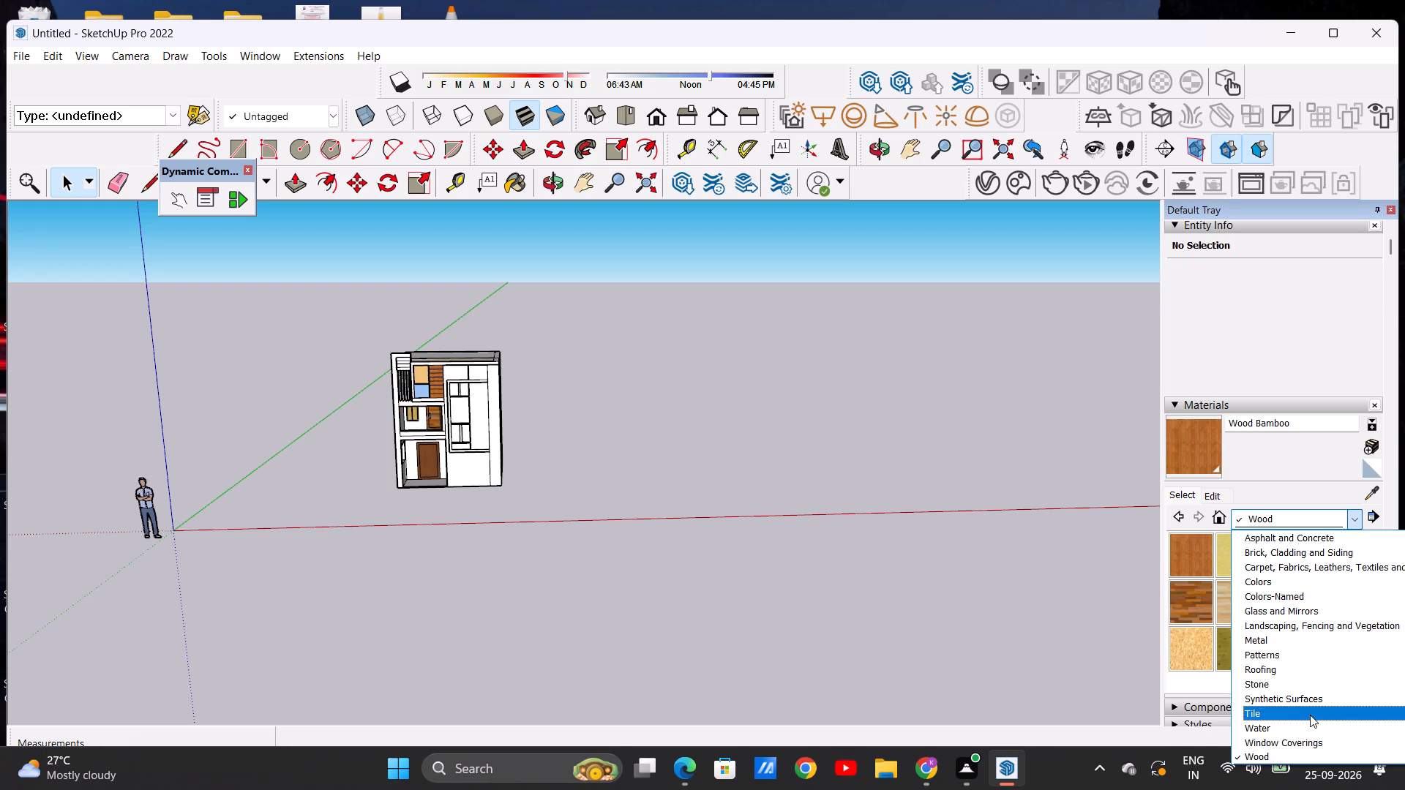
{"action": "left_click", "coordinate": [1288, 644]}
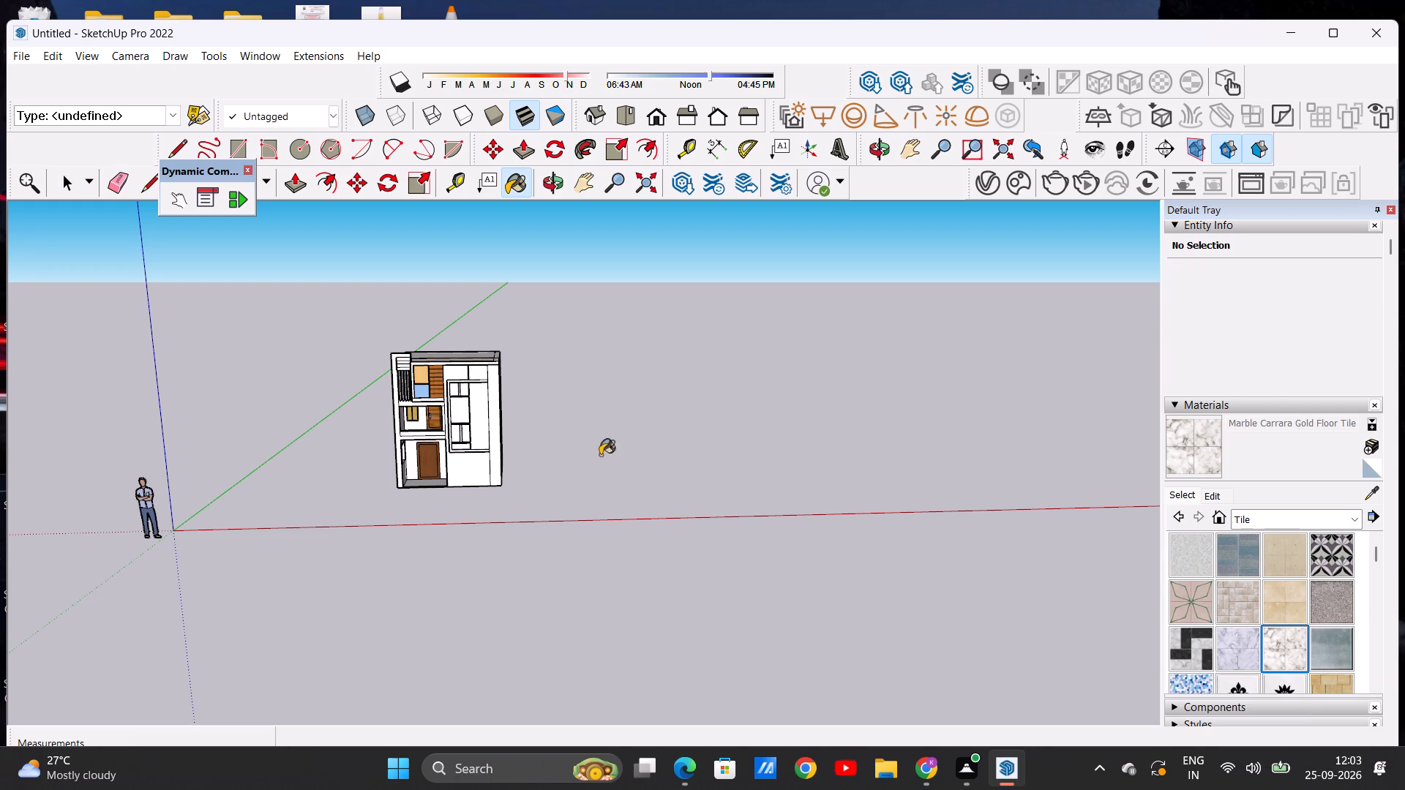
{"action": "scroll", "coordinate": [478, 391], "scroll_direction": "up", "scroll_amount": 3}
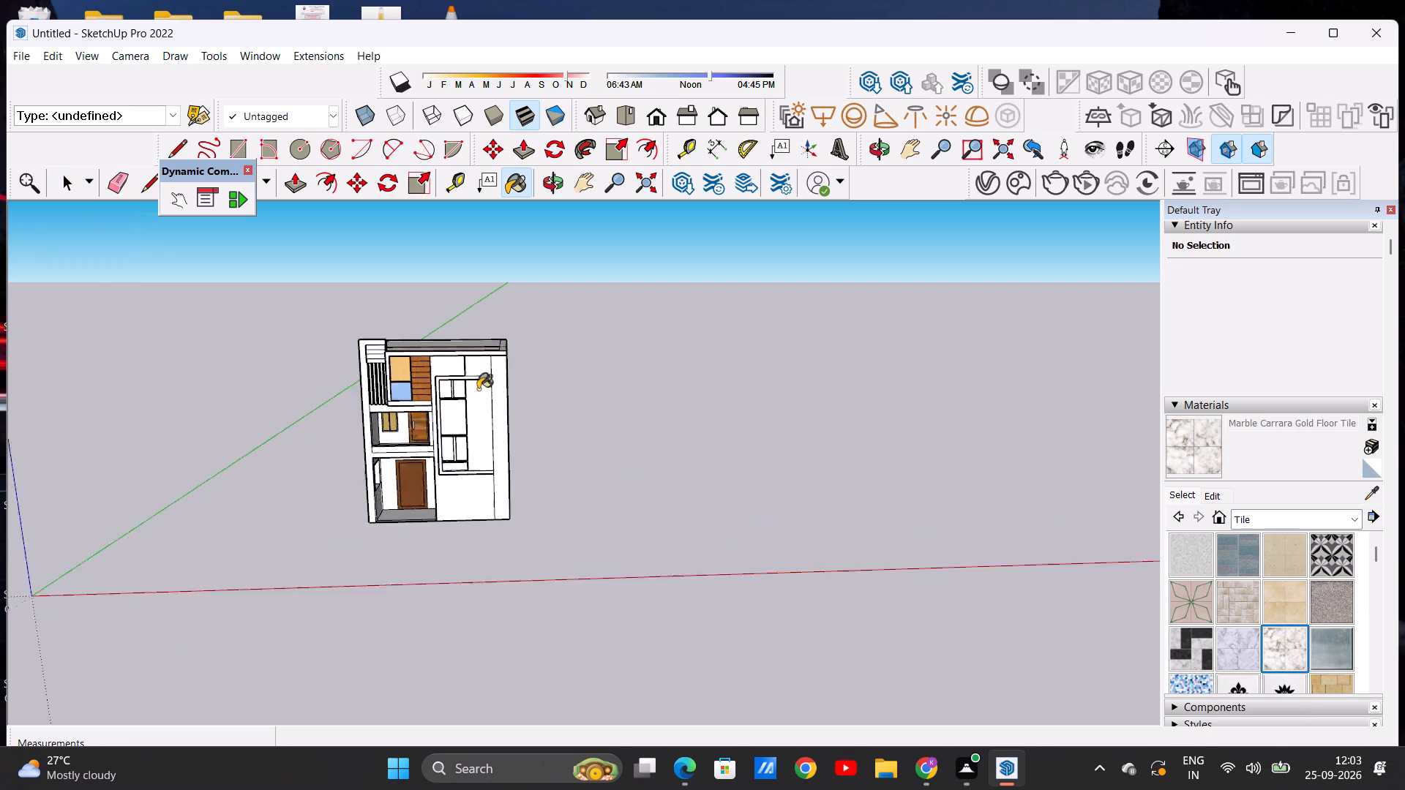
{"action": "scroll", "coordinate": [478, 389], "scroll_direction": "up", "scroll_amount": 18}
{"action": "left_click", "coordinate": [396, 420]}
{"action": "scroll", "coordinate": [402, 461], "scroll_direction": "down", "scroll_amount": 13}
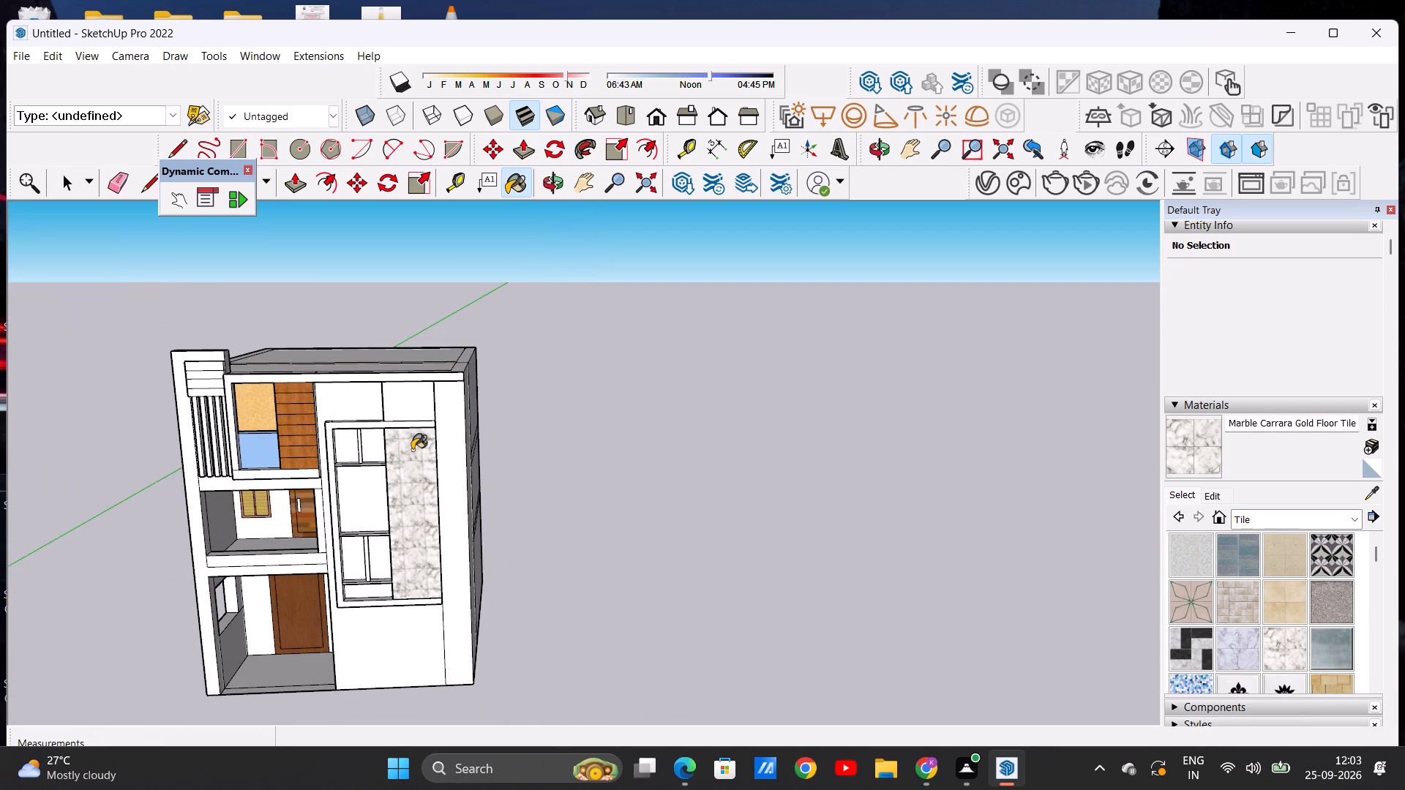
{"action": "scroll", "coordinate": [405, 380], "scroll_direction": "up", "scroll_amount": 7}
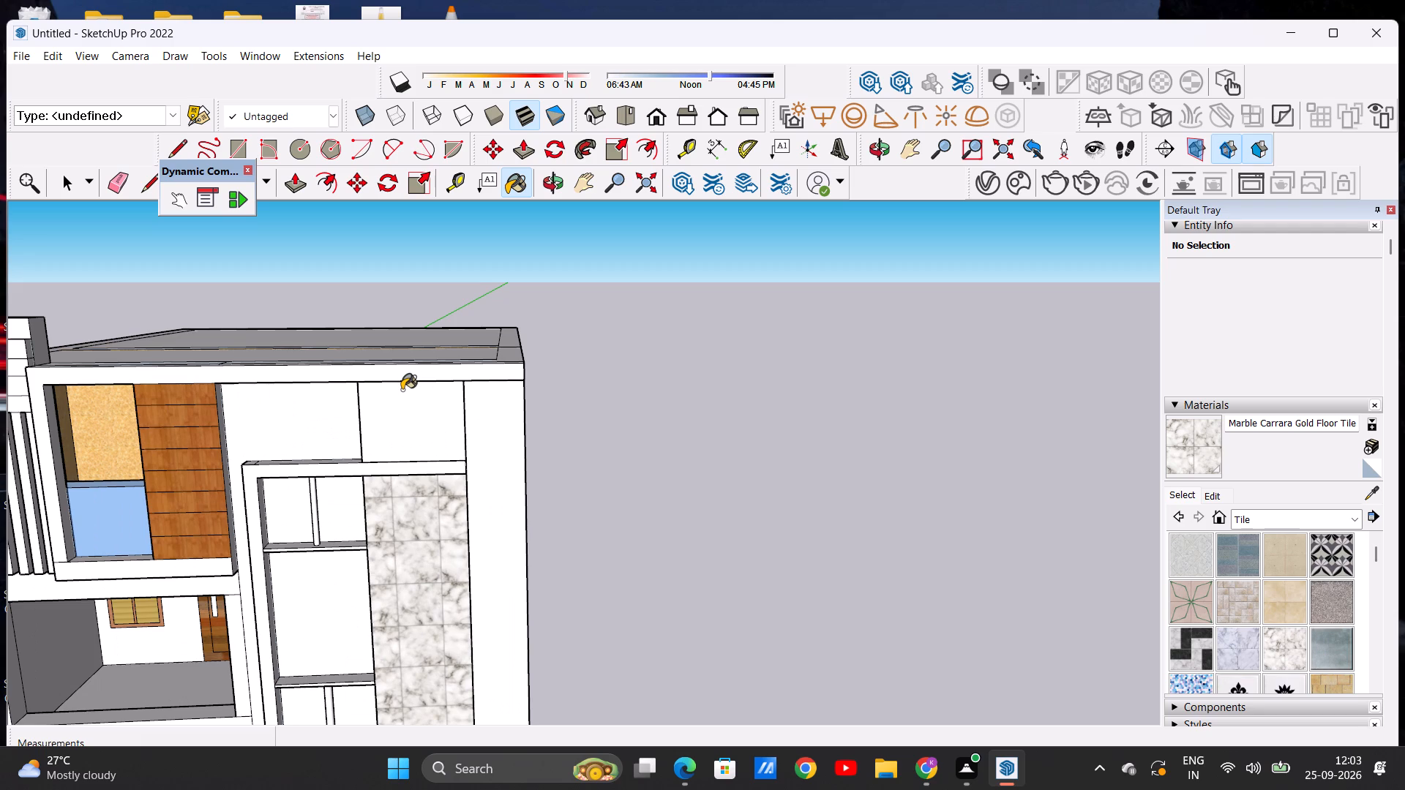
{"action": "scroll", "coordinate": [402, 405], "scroll_direction": "up", "scroll_amount": 4}
{"action": "left_click", "coordinate": [403, 413]}
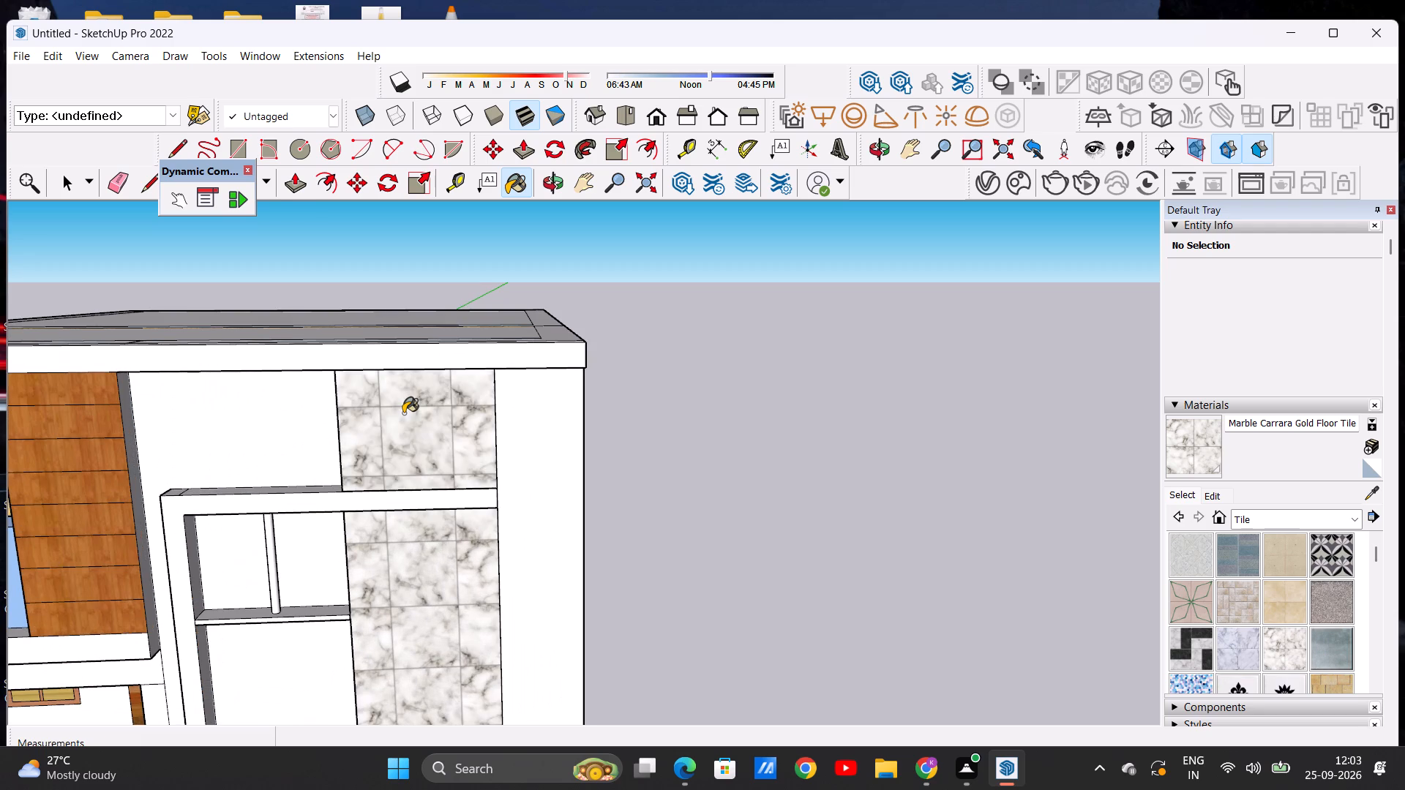
{"action": "scroll", "coordinate": [413, 418], "scroll_direction": "down", "scroll_amount": 16}
{"action": "scroll", "coordinate": [329, 570], "scroll_direction": "up", "scroll_amount": 6}
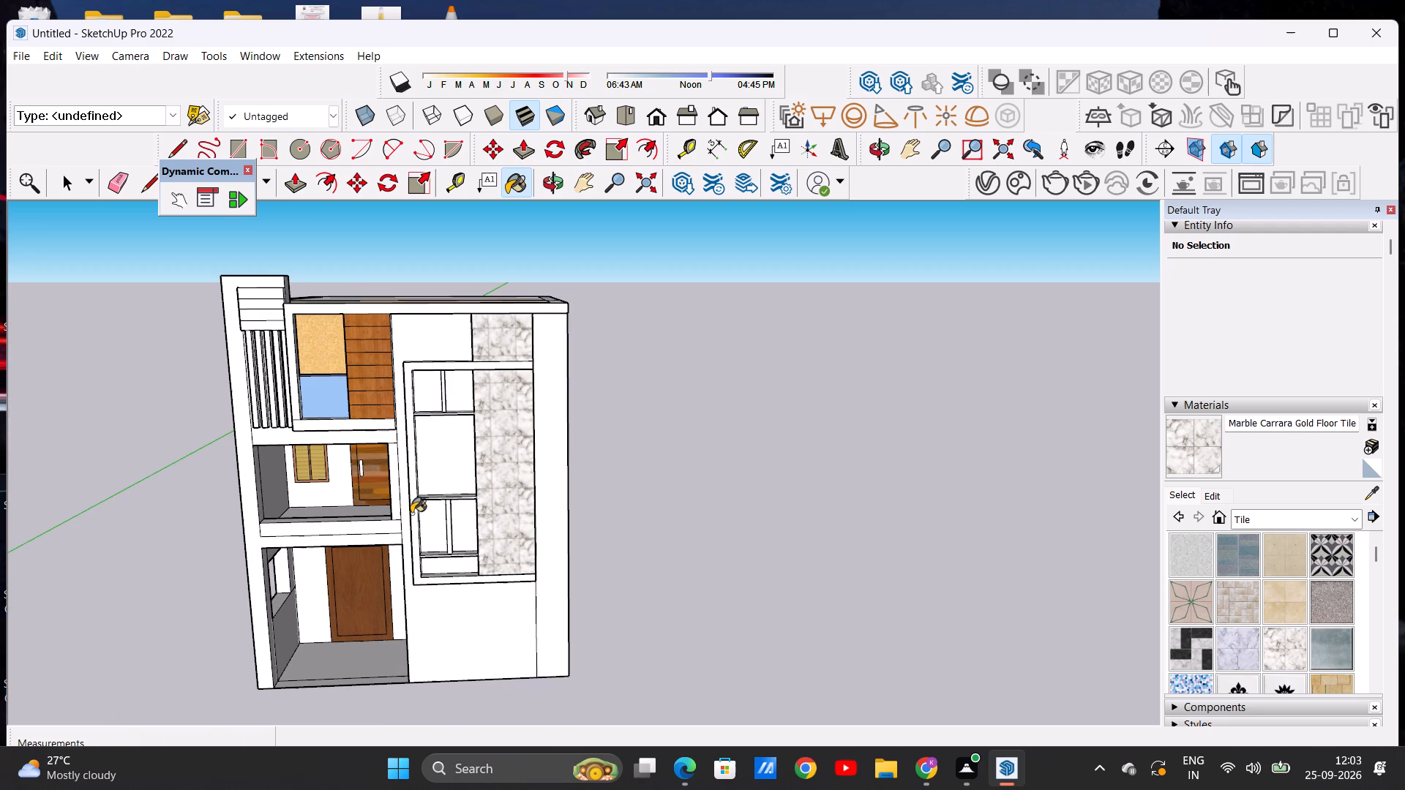
{"action": "key", "text": "space"}
Paint all segments of the strip's narrow inner side, between and above the shelves, with Marble Carrara Gold Floor Tile.
{"action": "scroll", "coordinate": [505, 449], "scroll_direction": "up", "scroll_amount": 3}
{"action": "middle_click_drag", "start_coordinate": [431, 402], "coordinate": [724, 463]}
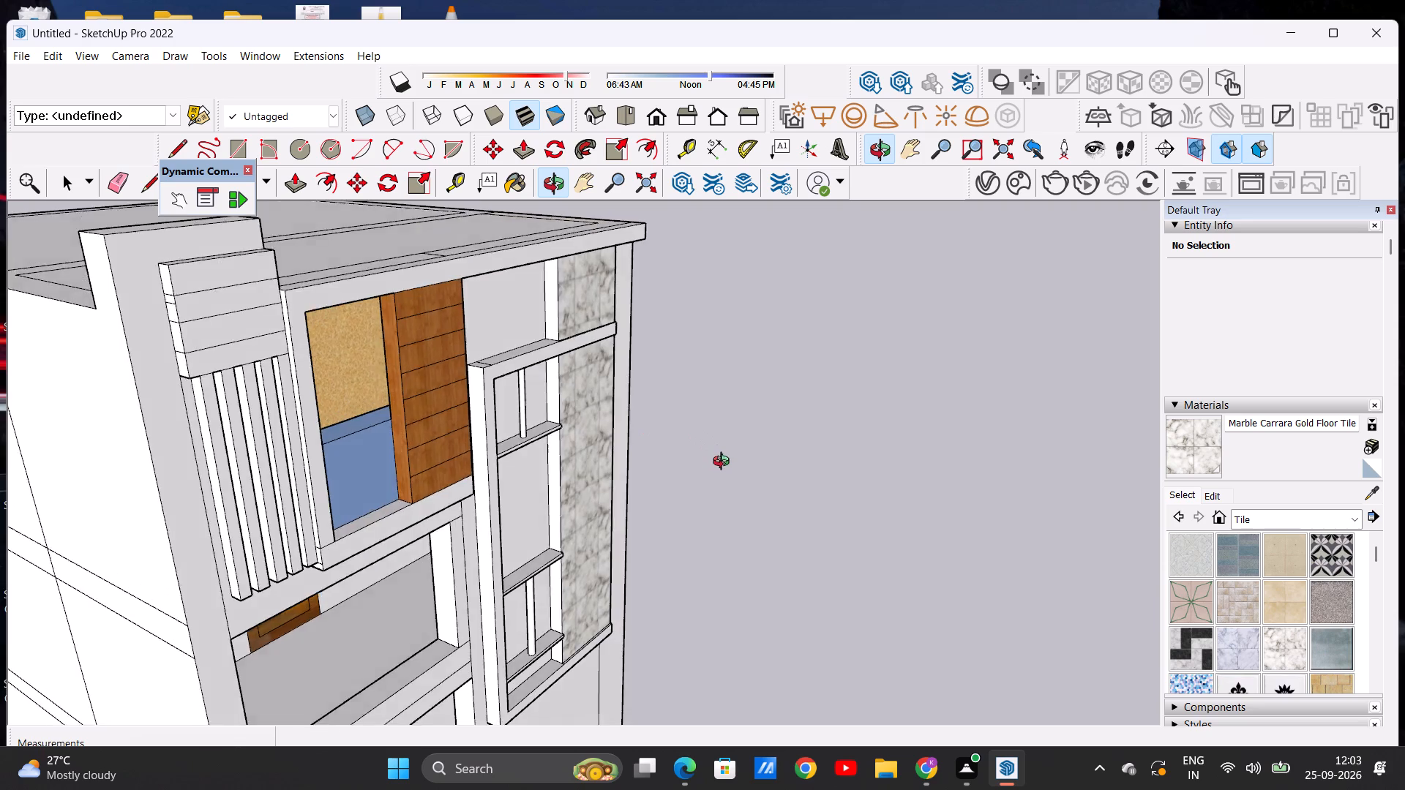
{"action": "middle_click_drag", "start_coordinate": [724, 463], "coordinate": [637, 451]}
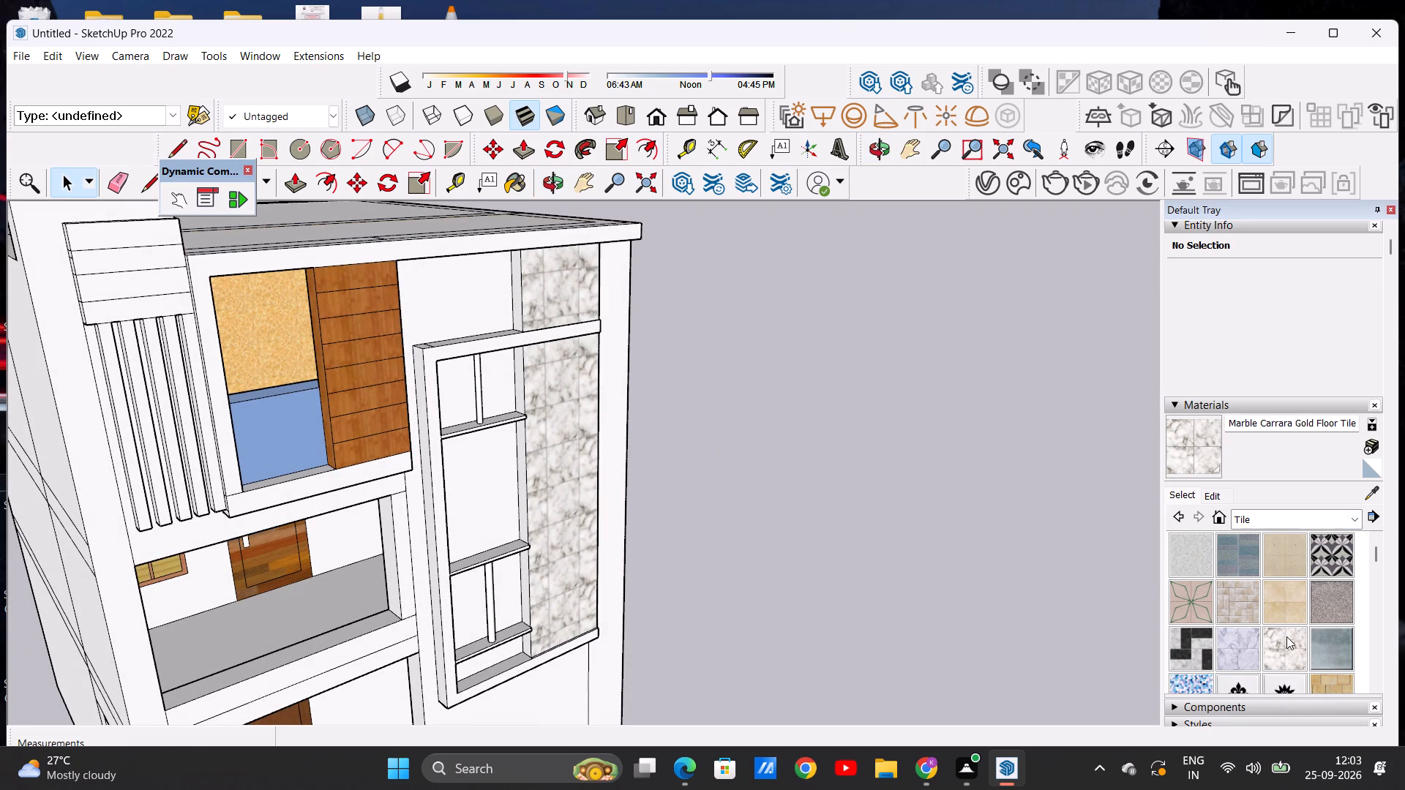
{"action": "left_click", "coordinate": [1286, 636]}
{"action": "scroll", "coordinate": [501, 295], "scroll_direction": "up", "scroll_amount": 10}
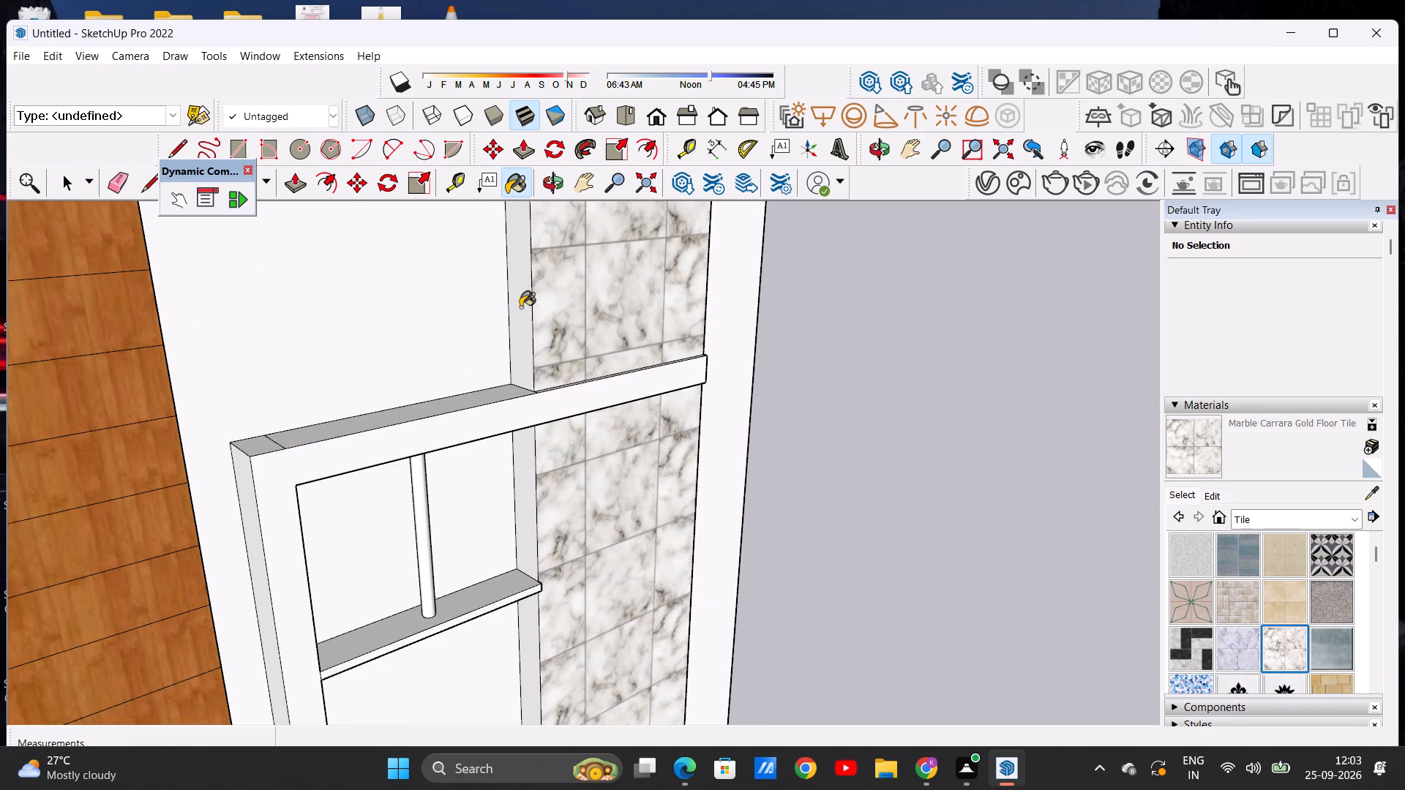
{"action": "left_click", "coordinate": [520, 307]}
{"action": "scroll", "coordinate": [528, 307], "scroll_direction": "down", "scroll_amount": 9}
{"action": "scroll", "coordinate": [530, 427], "scroll_direction": "up", "scroll_amount": 7}
{"action": "left_click", "coordinate": [536, 410]}
{"action": "scroll", "coordinate": [533, 409], "scroll_direction": "down", "scroll_amount": 8}
{"action": "scroll", "coordinate": [544, 534], "scroll_direction": "up", "scroll_amount": 6}
{"action": "left_click", "coordinate": [536, 531]}
{"action": "scroll", "coordinate": [537, 481], "scroll_direction": "down", "scroll_amount": 8}
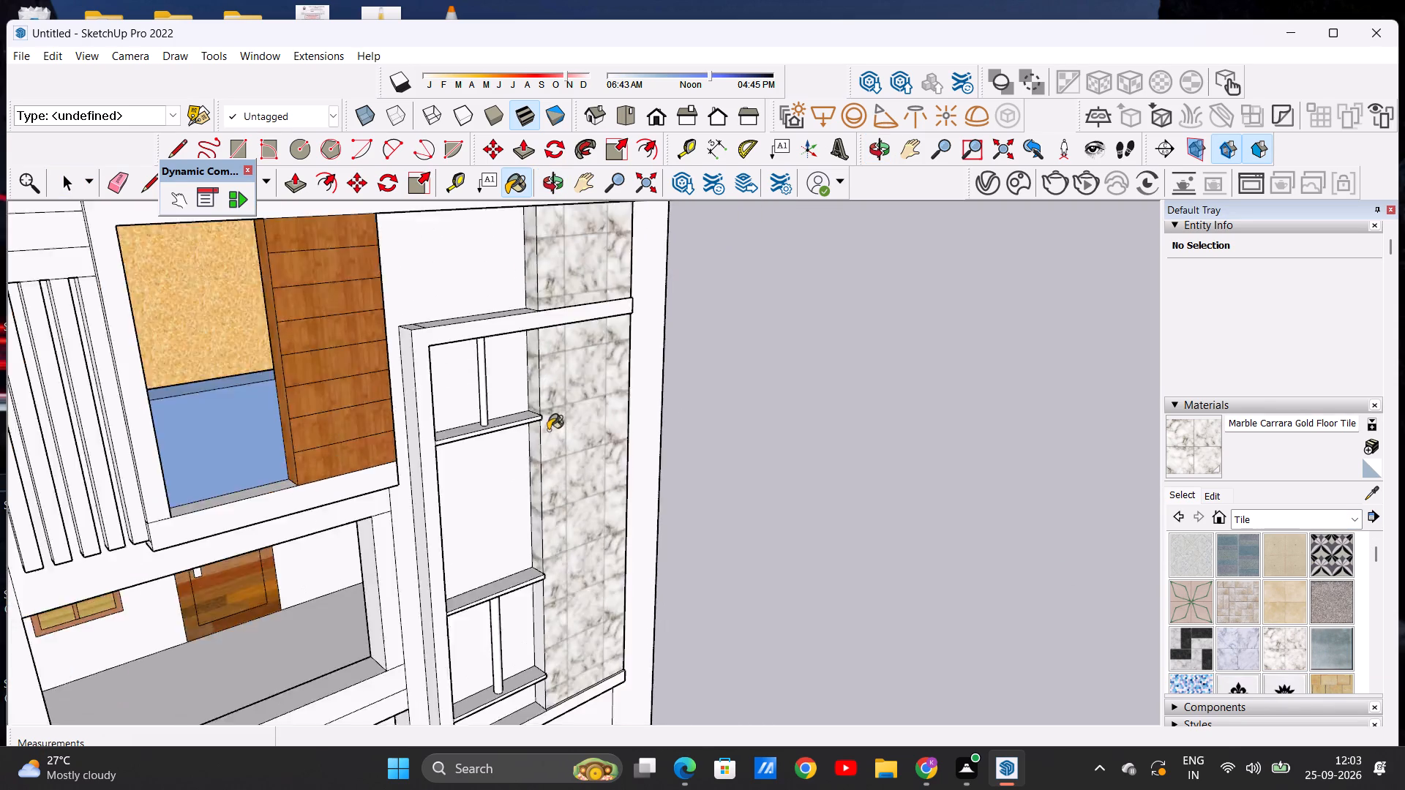
{"action": "scroll", "coordinate": [548, 430], "scroll_direction": "down", "scroll_amount": 7}
{"action": "scroll", "coordinate": [536, 533], "scroll_direction": "up", "scroll_amount": 14}
{"action": "left_click", "coordinate": [555, 535]}
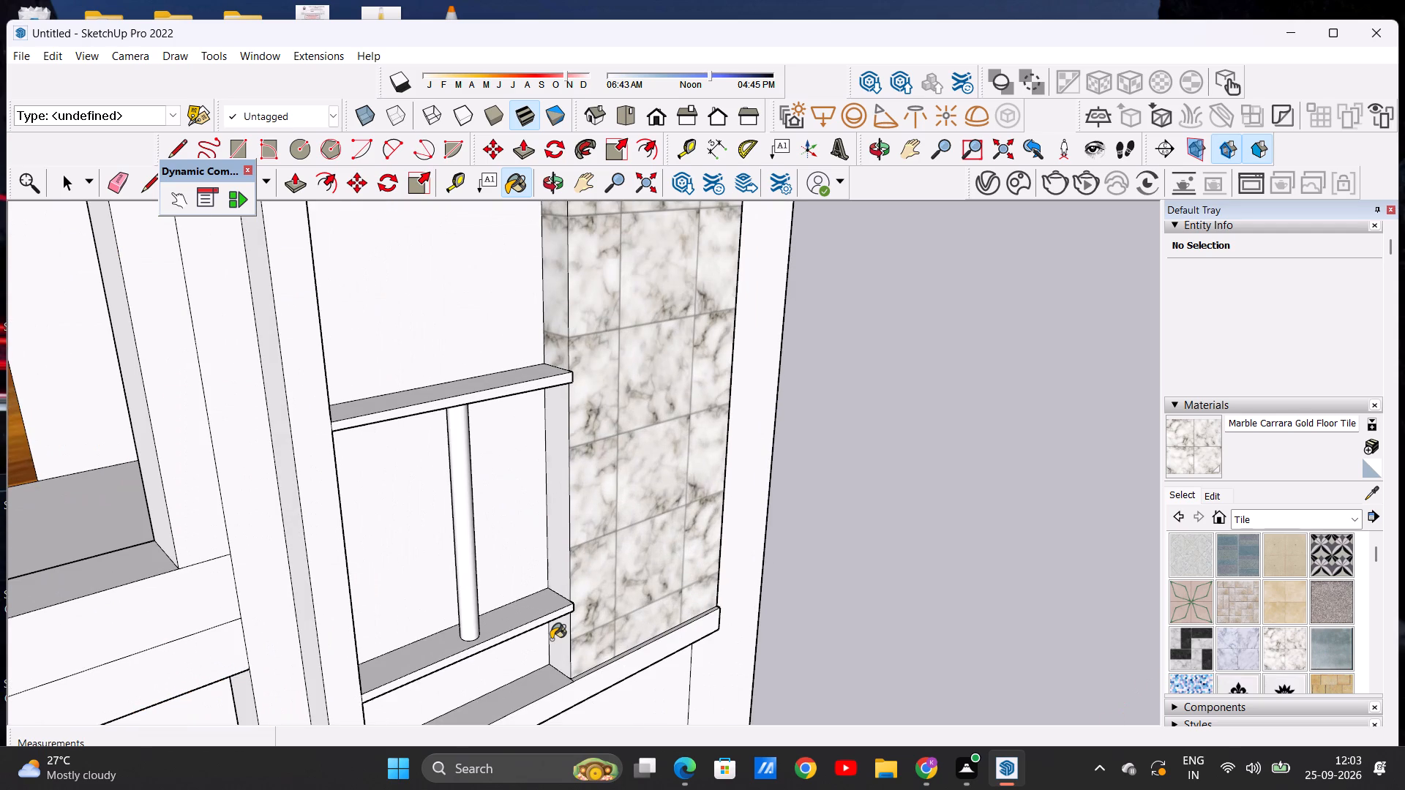
{"action": "left_click", "coordinate": [560, 637]}
Paint the strip's narrow outer side, below and above the frame's top bar, with Marble Carrara Gold Floor Tile.
{"action": "scroll", "coordinate": [565, 550], "scroll_direction": "down", "scroll_amount": 14}
{"action": "middle_click_drag", "start_coordinate": [651, 486], "coordinate": [126, 454]}
{"action": "scroll", "coordinate": [660, 473], "scroll_direction": "up", "scroll_amount": 6}
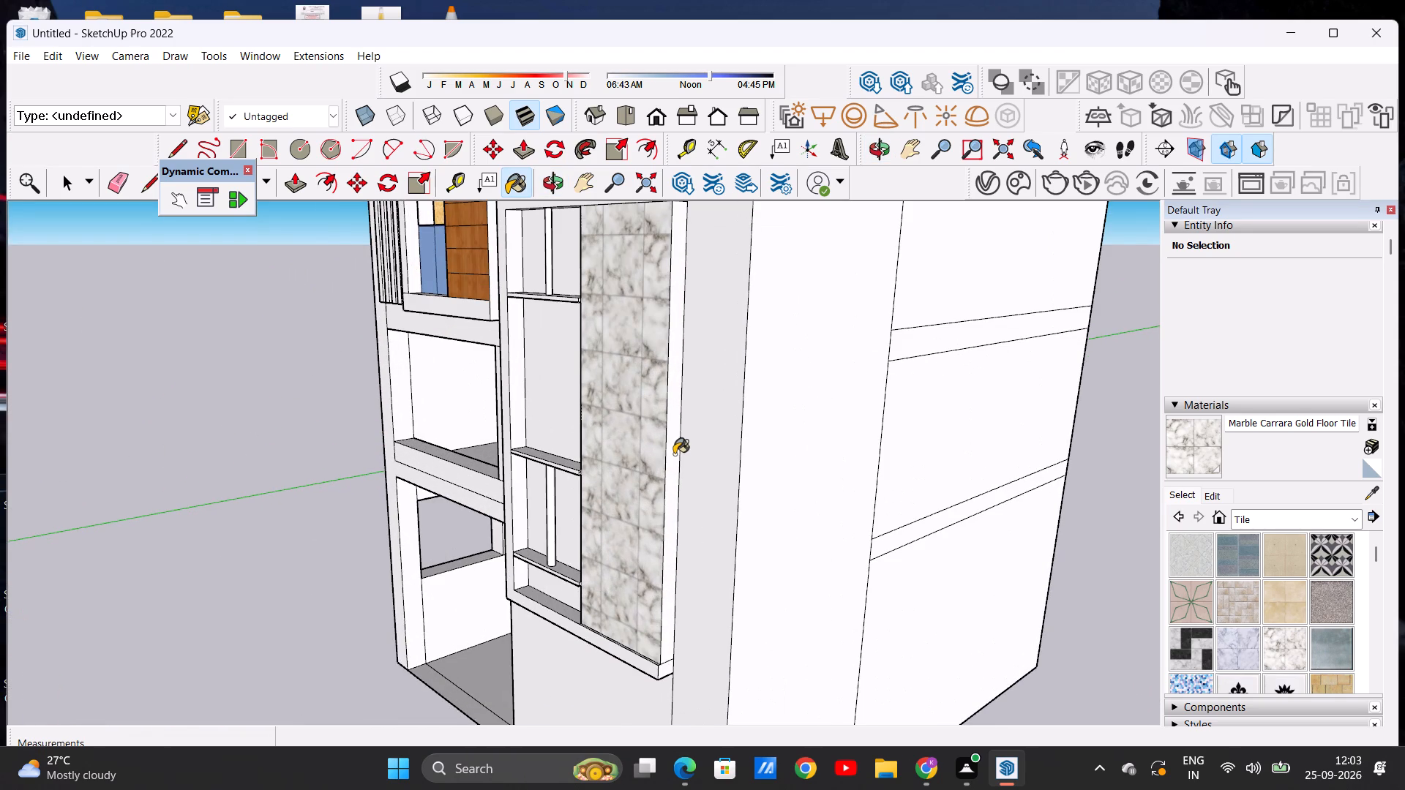
{"action": "left_click", "coordinate": [674, 454]}
{"action": "left_click", "coordinate": [664, 677]}
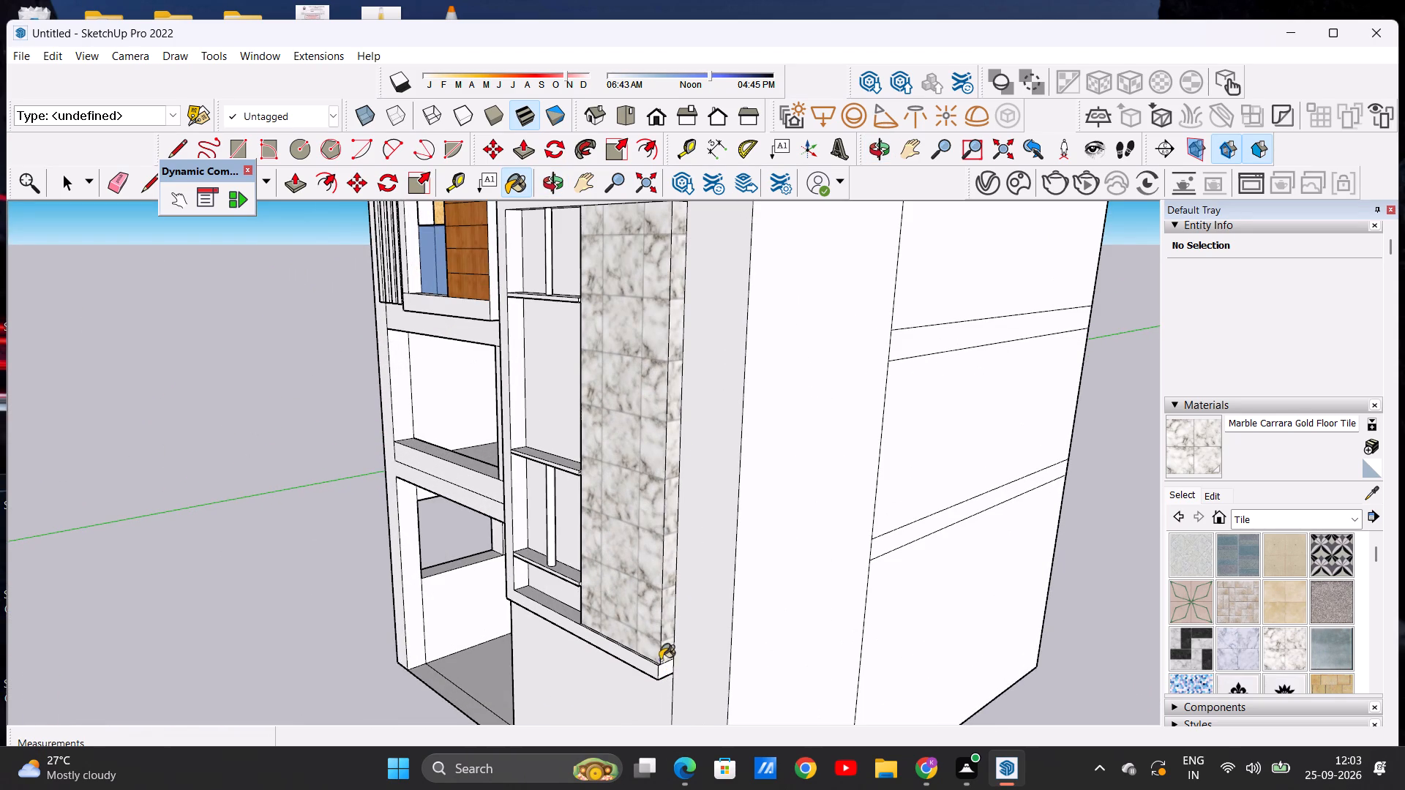
{"action": "scroll", "coordinate": [670, 669], "scroll_direction": "up", "scroll_amount": 12}
{"action": "left_click", "coordinate": [651, 669]}
{"action": "scroll", "coordinate": [696, 681], "scroll_direction": "down", "scroll_amount": 20}
{"action": "scroll", "coordinate": [696, 681], "scroll_direction": "down", "scroll_amount": 5}
{"action": "scroll", "coordinate": [693, 467], "scroll_direction": "up", "scroll_amount": 15}
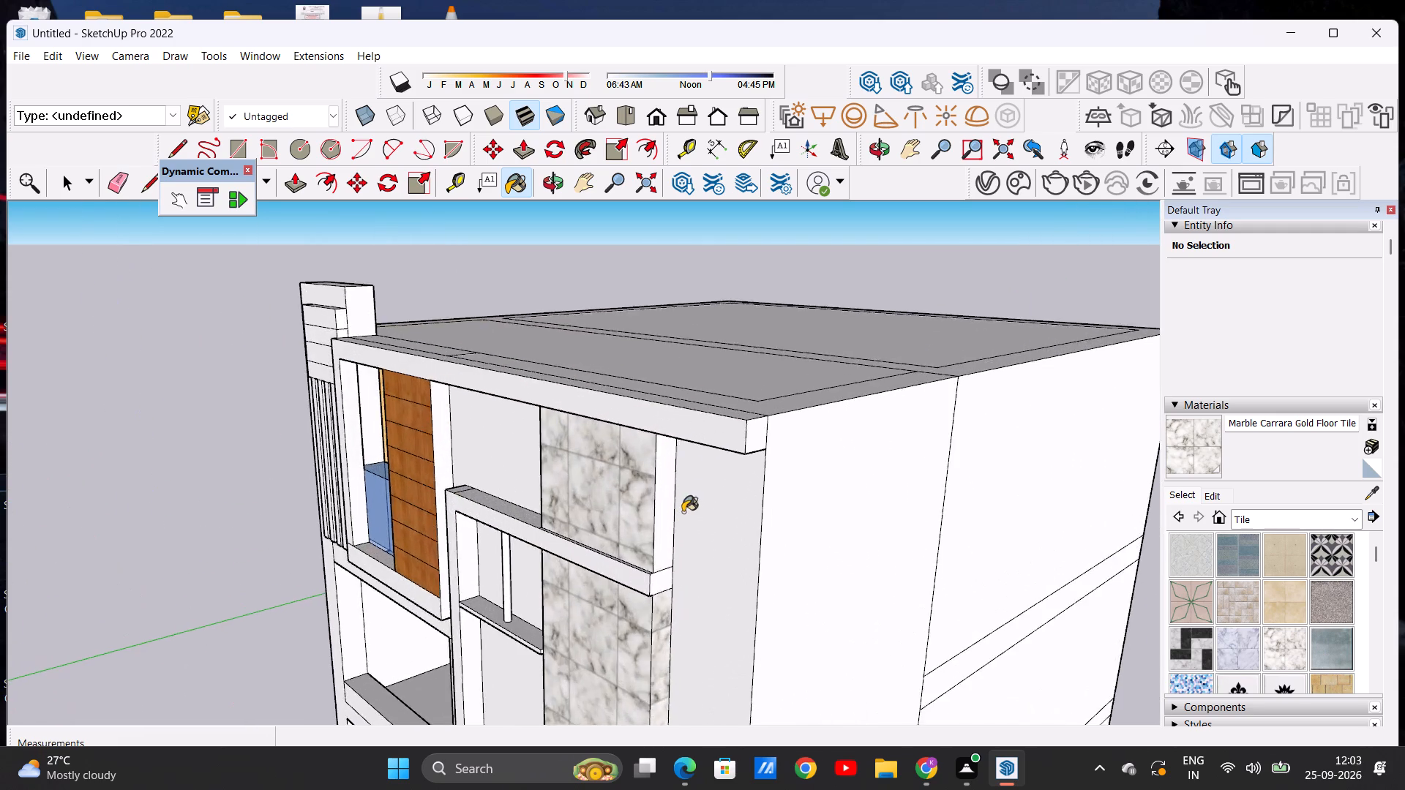
{"action": "scroll", "coordinate": [683, 512], "scroll_direction": "up", "scroll_amount": 7}
{"action": "left_click", "coordinate": [656, 519]}
{"action": "left_click", "coordinate": [652, 656]}
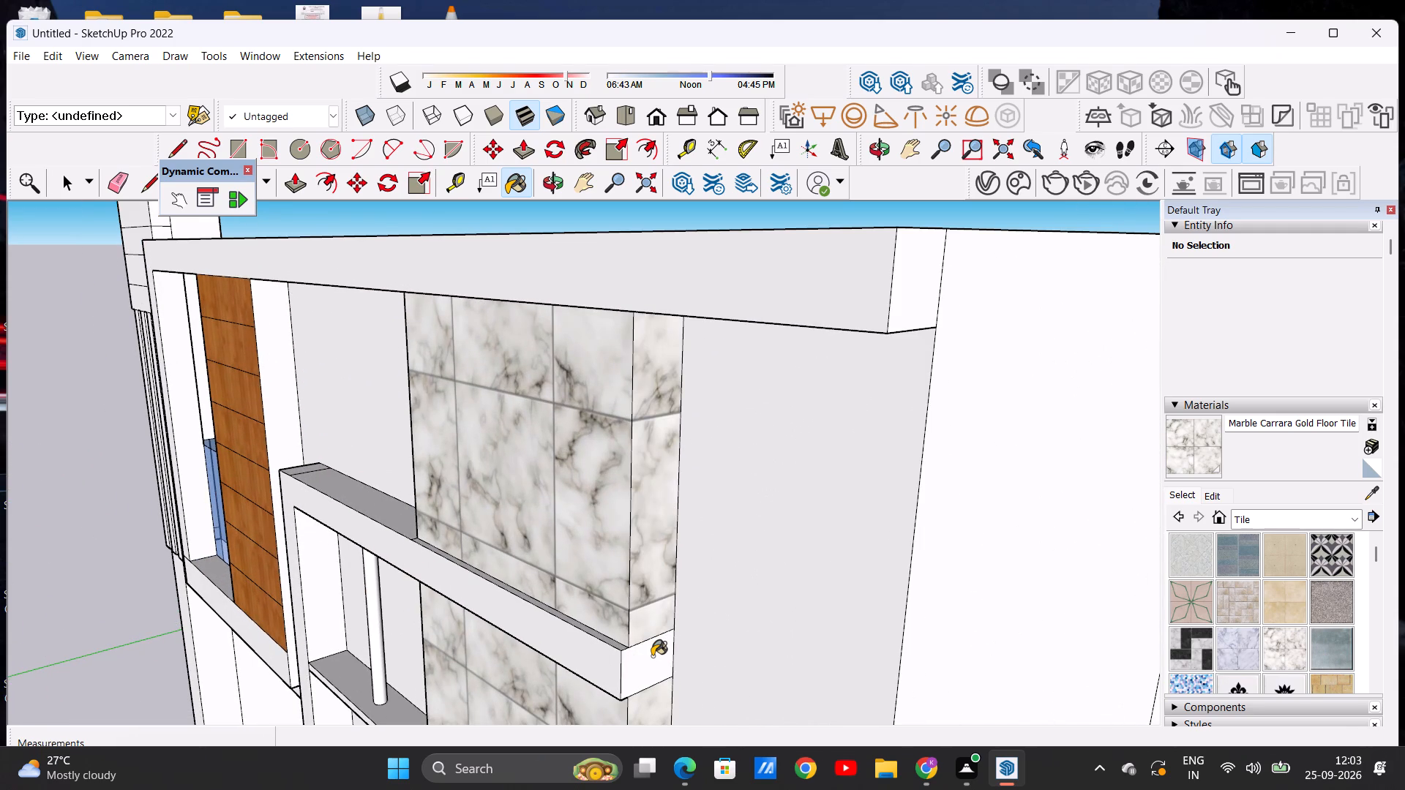
{"action": "key", "text": "space"}
Examine the whole front facade, including the marble-tiled strip beside the framed shelves.
{"action": "scroll", "coordinate": [681, 508], "scroll_direction": "down", "scroll_amount": 20}
{"action": "scroll", "coordinate": [681, 508], "scroll_direction": "down", "scroll_amount": 10}
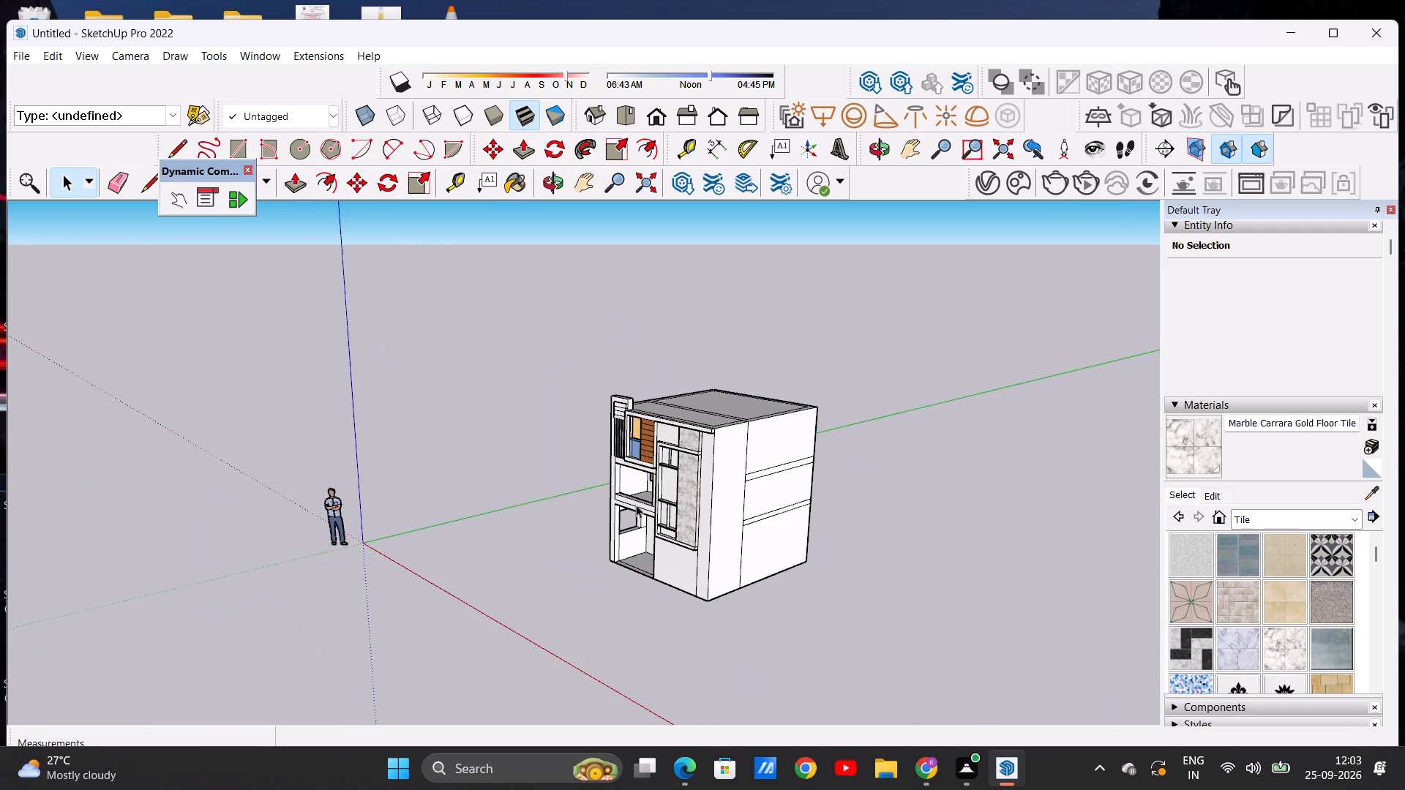
{"action": "middle_click_drag", "start_coordinate": [630, 513], "coordinate": [842, 507]}
{"action": "scroll", "coordinate": [692, 459], "scroll_direction": "up", "scroll_amount": 9}
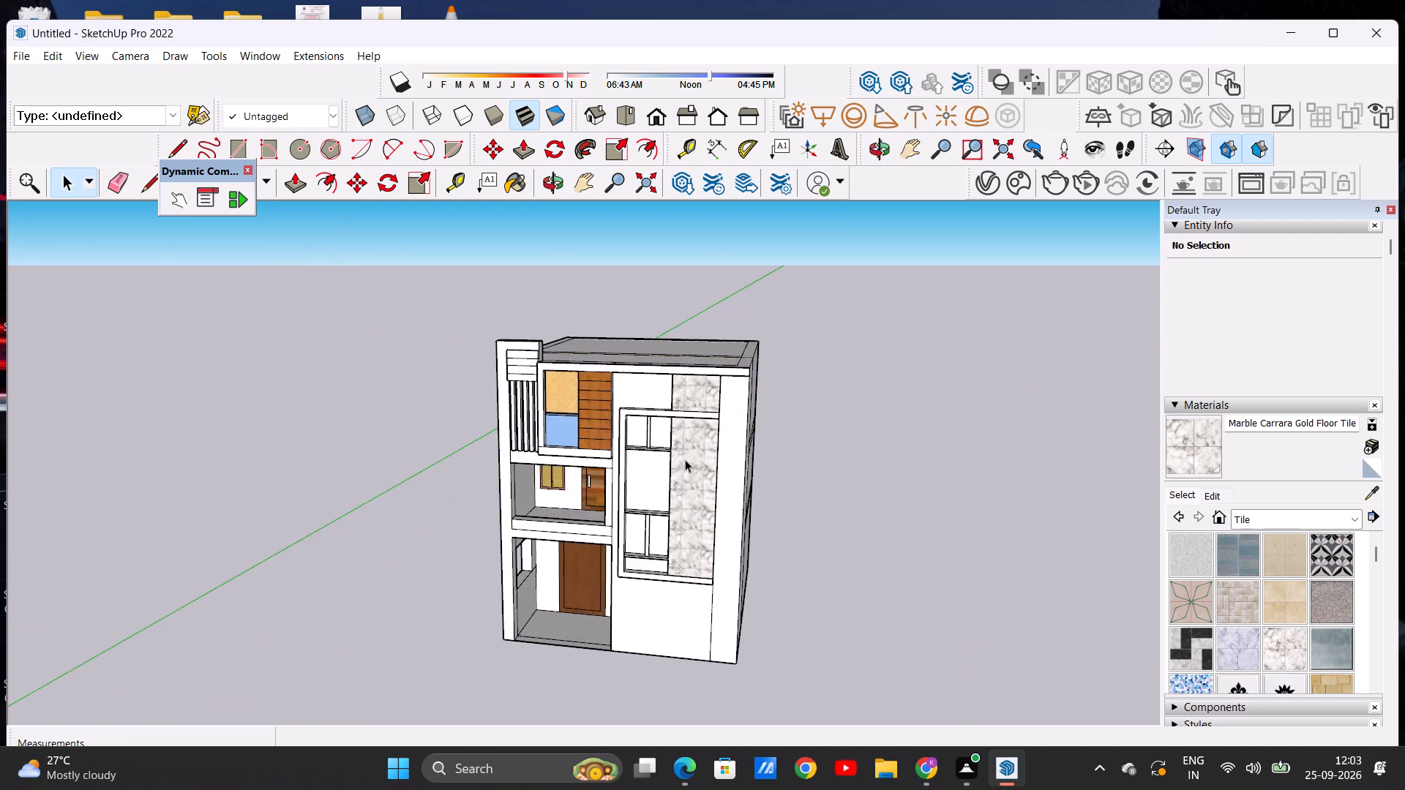
{"action": "scroll", "coordinate": [685, 459], "scroll_direction": "up", "scroll_amount": 5}
{"action": "scroll", "coordinate": [678, 459], "scroll_direction": "down", "scroll_amount": 6}
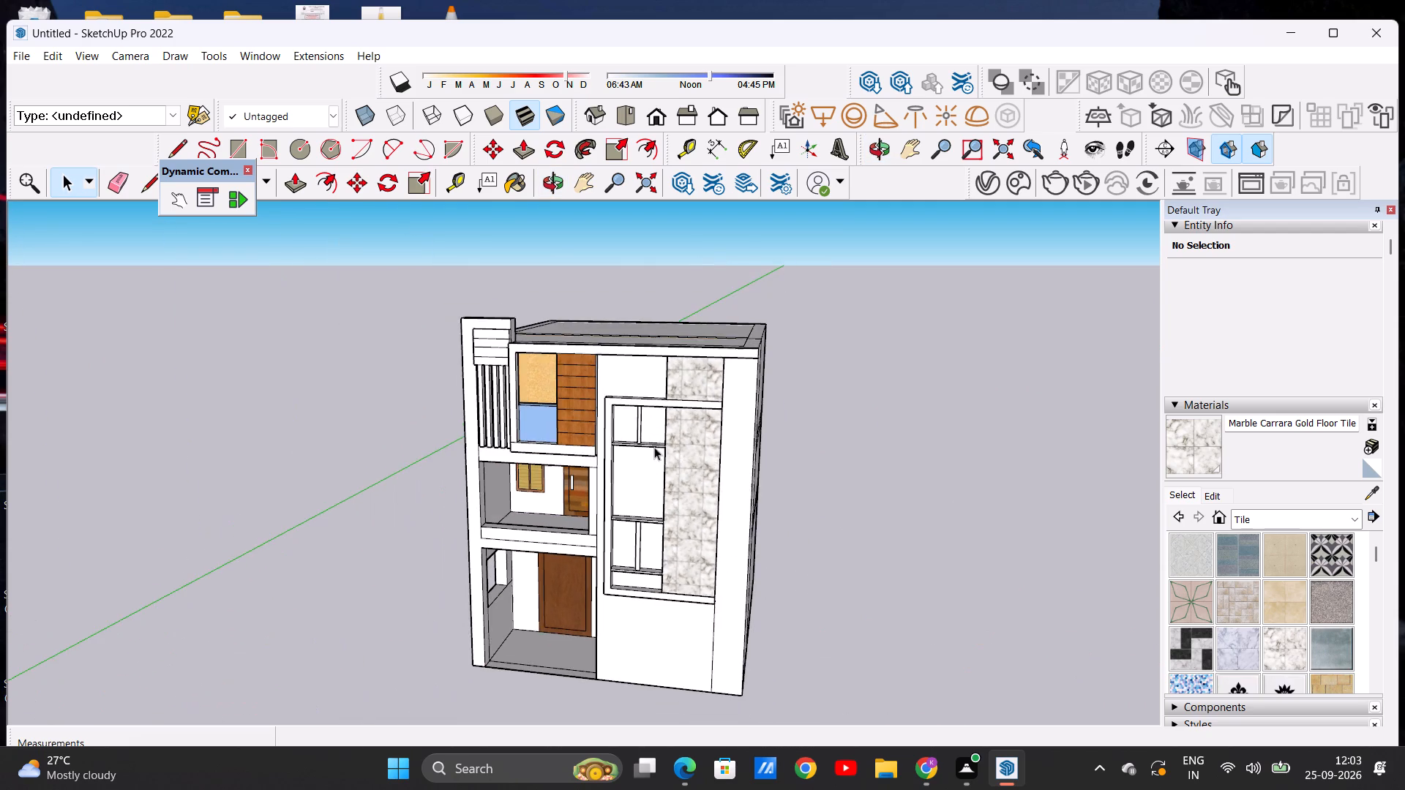
{"action": "middle_click_drag", "start_coordinate": [632, 462], "coordinate": [832, 457]}
{"action": "scroll", "coordinate": [683, 454], "scroll_direction": "up", "scroll_amount": 13}
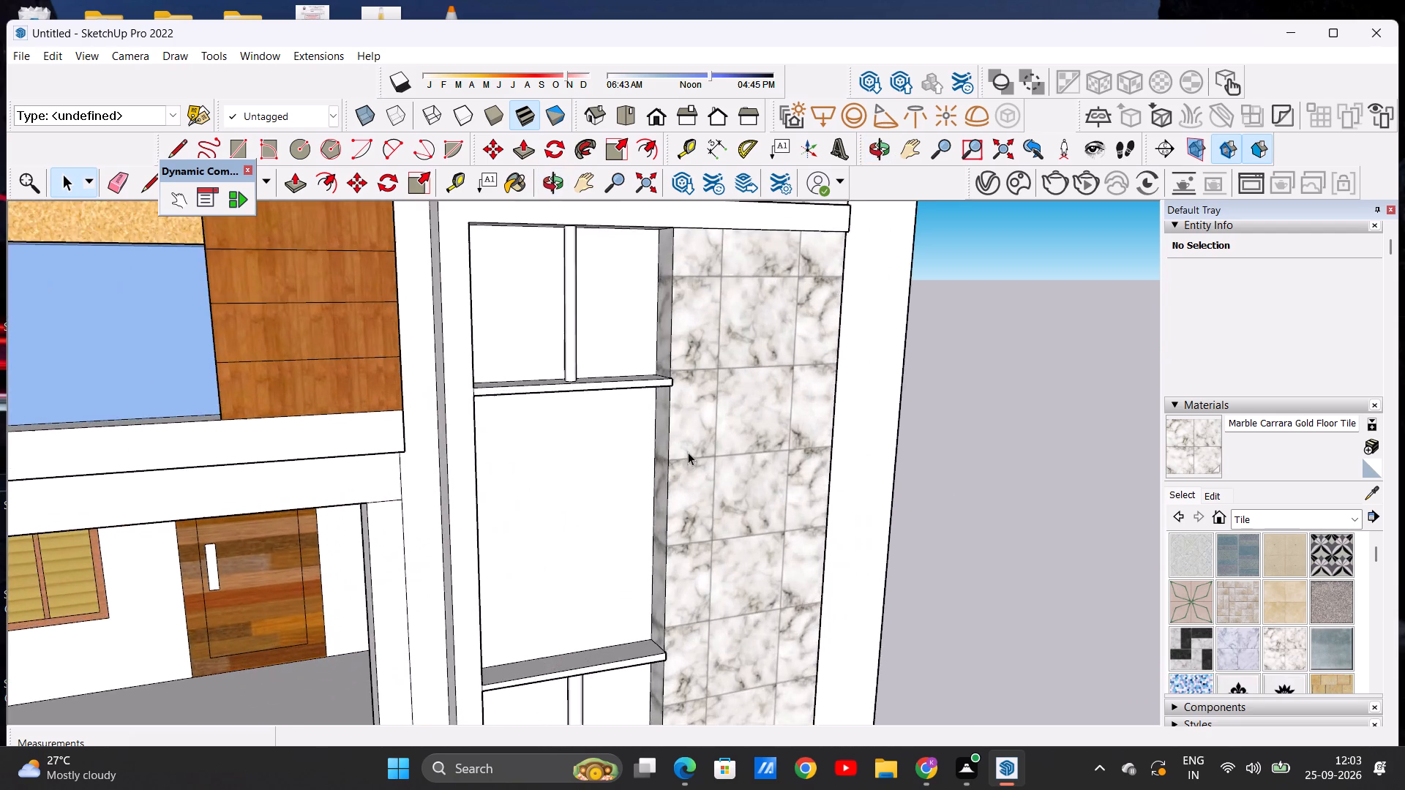
{"action": "scroll", "coordinate": [688, 452], "scroll_direction": "down", "scroll_amount": 9}
{"action": "middle_click_drag", "start_coordinate": [706, 483], "coordinate": [576, 461]}
{"action": "scroll", "coordinate": [566, 470], "scroll_direction": "down", "scroll_amount": 2}
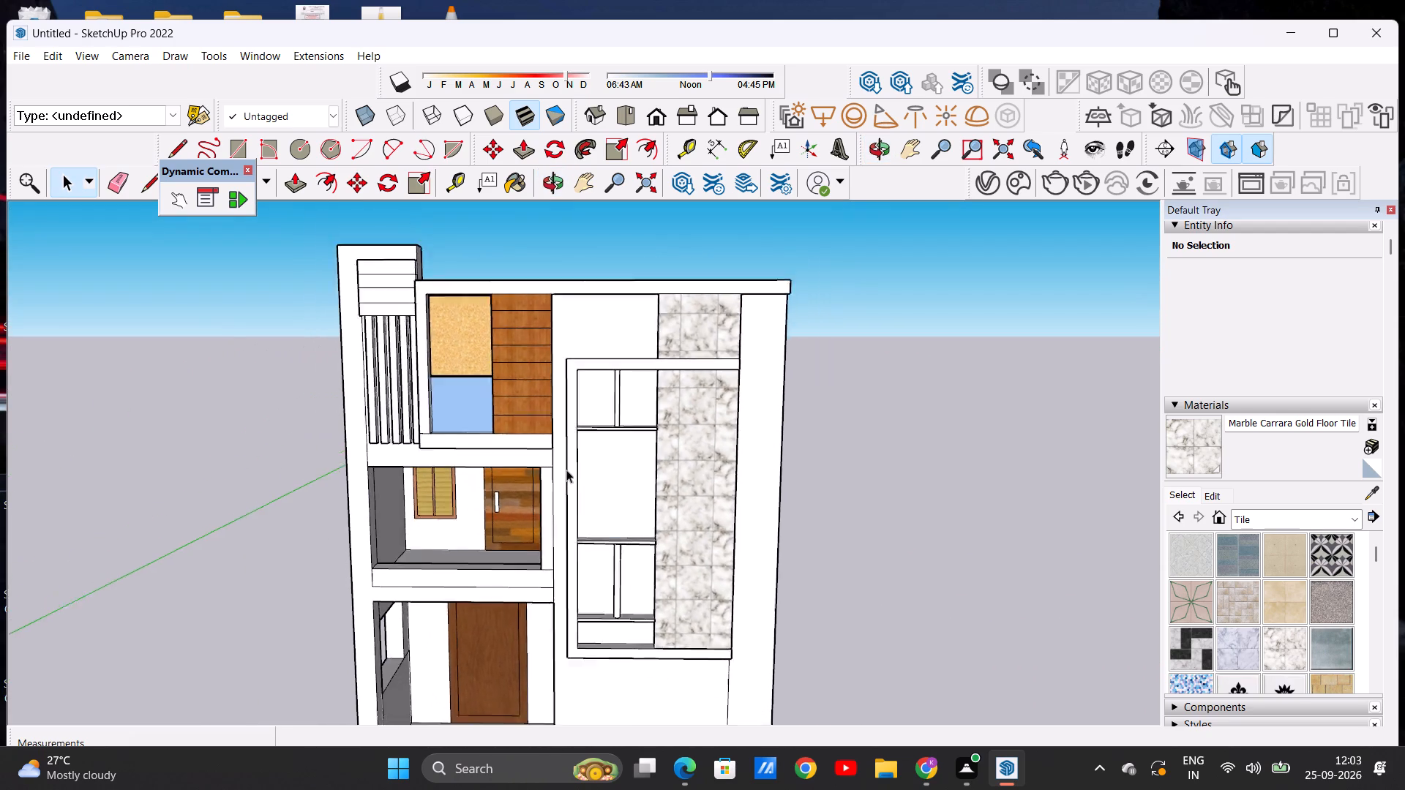
{"action": "scroll", "coordinate": [566, 470], "scroll_direction": "down", "scroll_amount": 7}
{"action": "scroll", "coordinate": [623, 459], "scroll_direction": "up", "scroll_amount": 3}
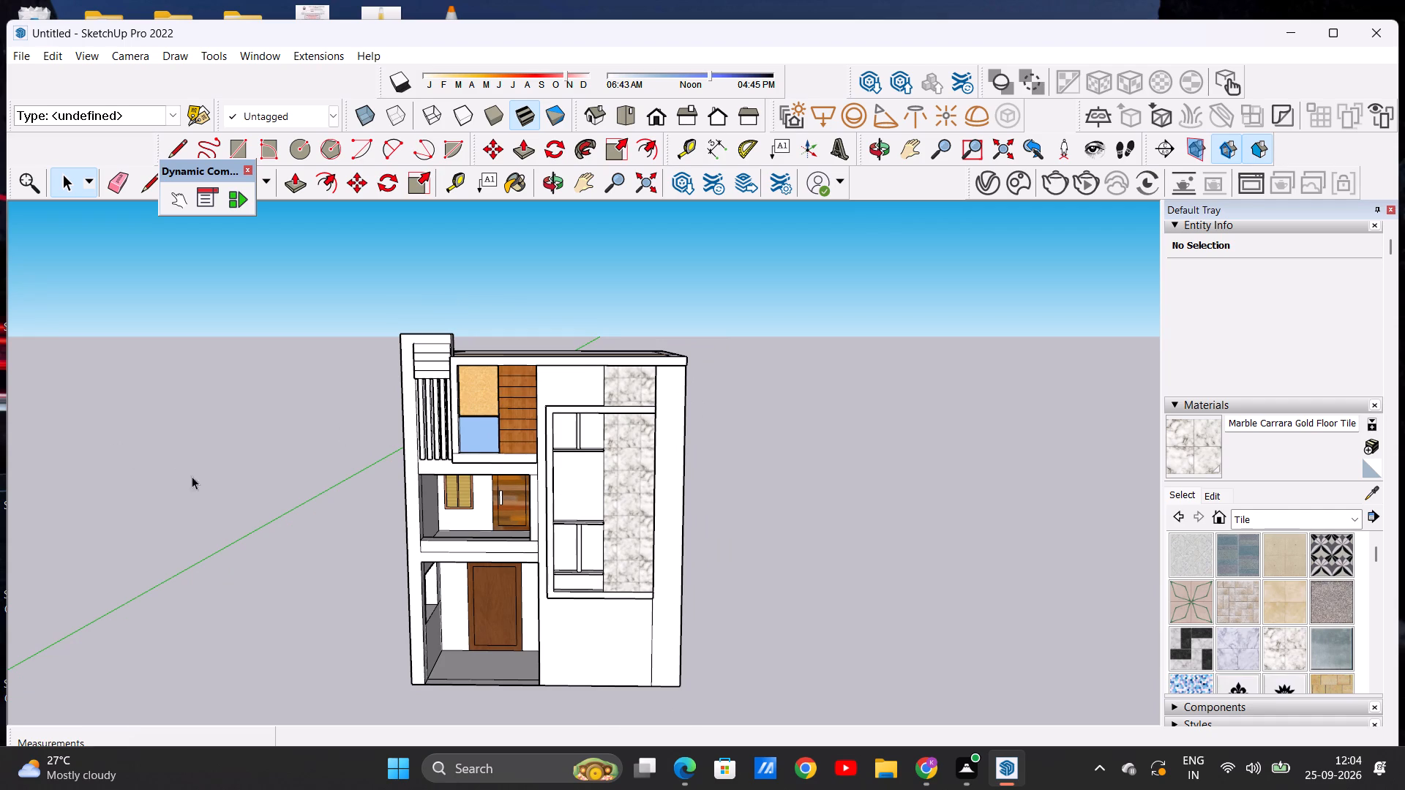
{"action": "scroll", "coordinate": [396, 492], "scroll_direction": "down", "scroll_amount": 2}
{"action": "scroll", "coordinate": [454, 492], "scroll_direction": "up", "scroll_amount": 4}
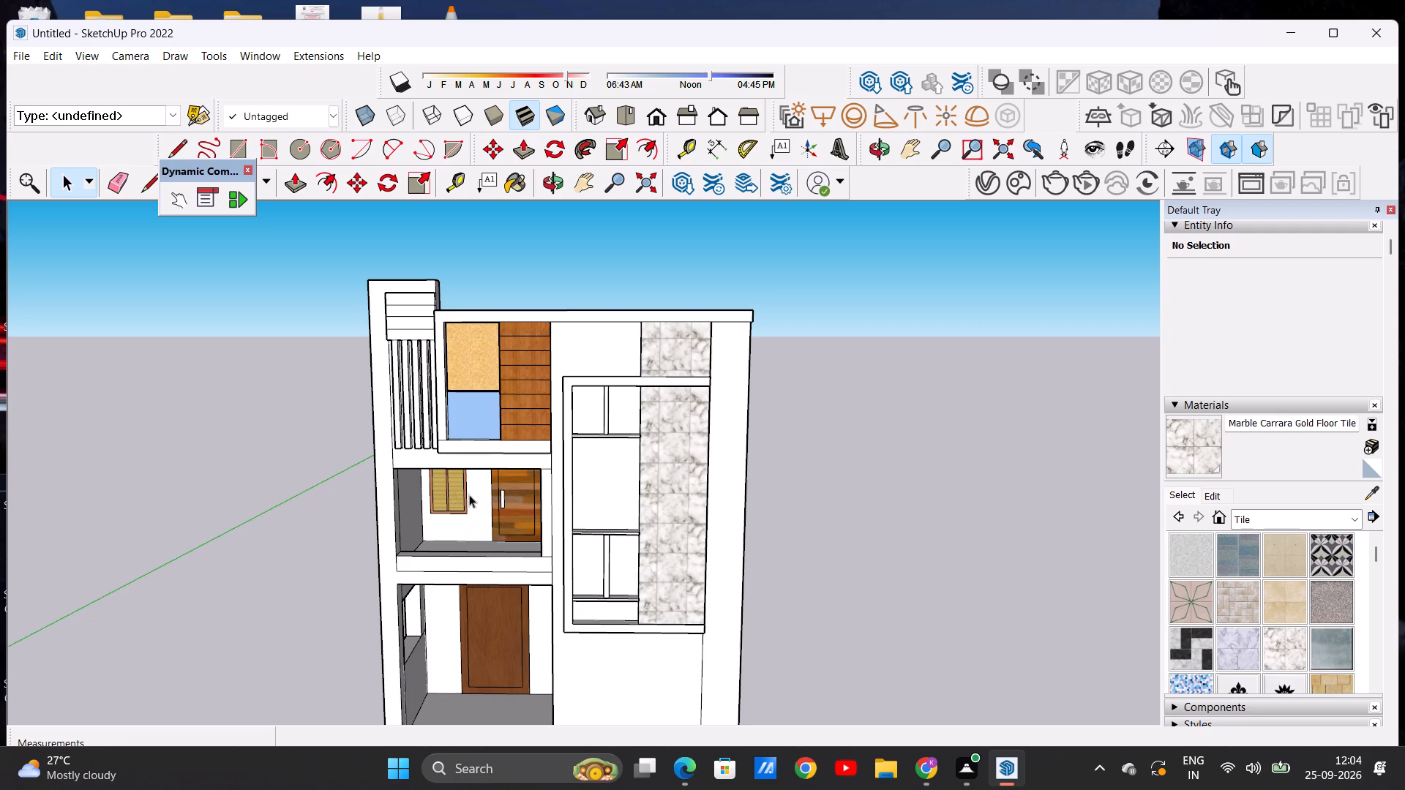
{"action": "scroll", "coordinate": [470, 494], "scroll_direction": "down", "scroll_amount": 4}
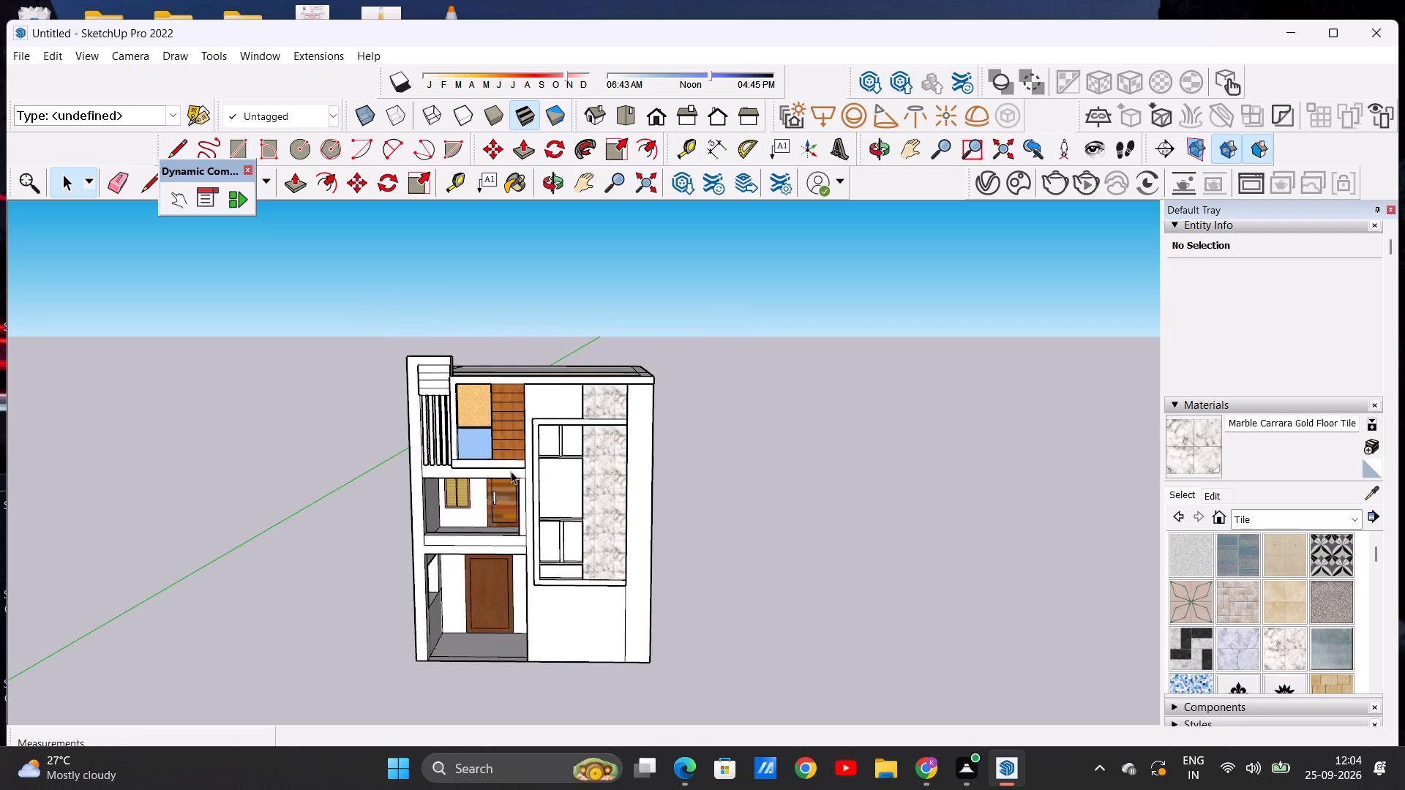
{"action": "scroll", "coordinate": [623, 440], "scroll_direction": "up", "scroll_amount": 2}
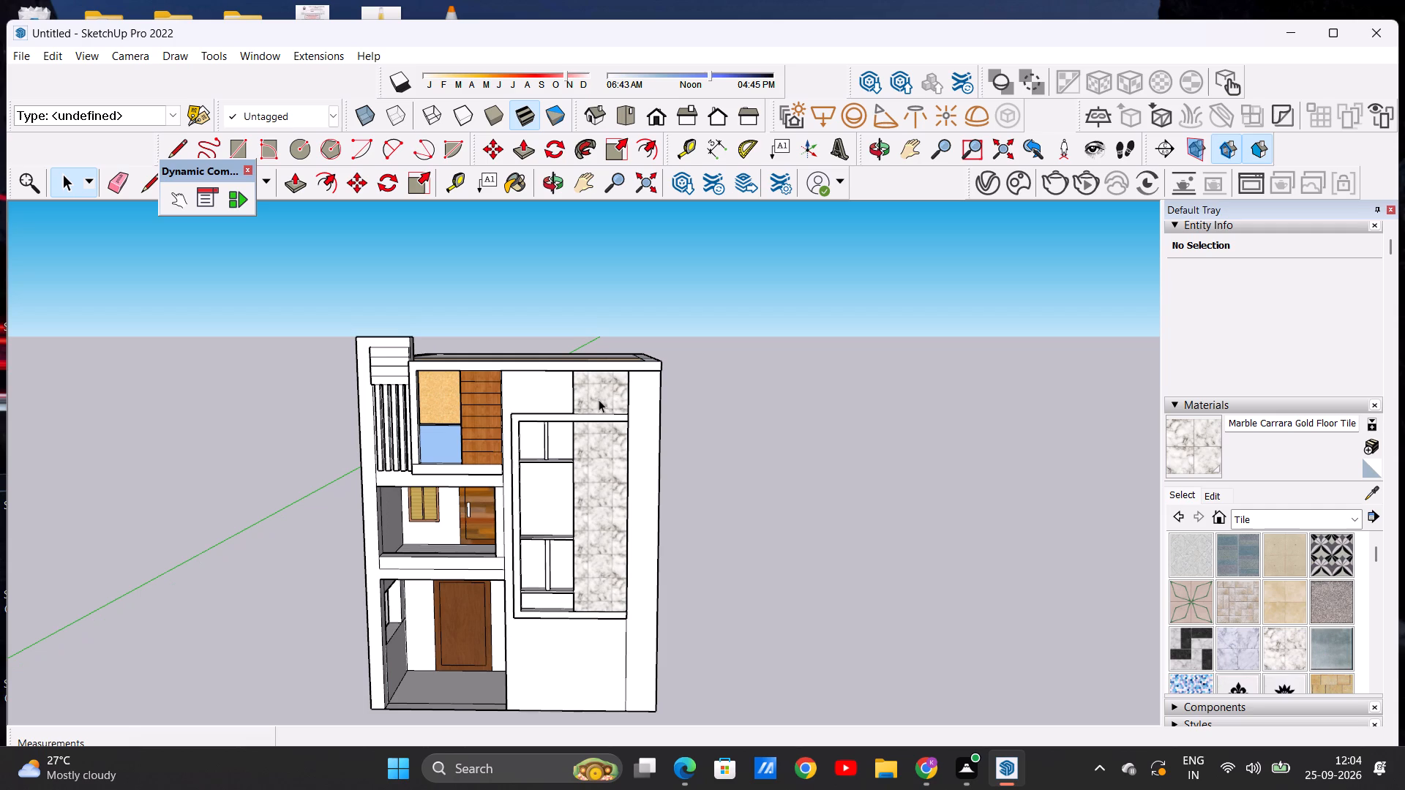
{"action": "scroll", "coordinate": [599, 399], "scroll_direction": "down", "scroll_amount": 5}
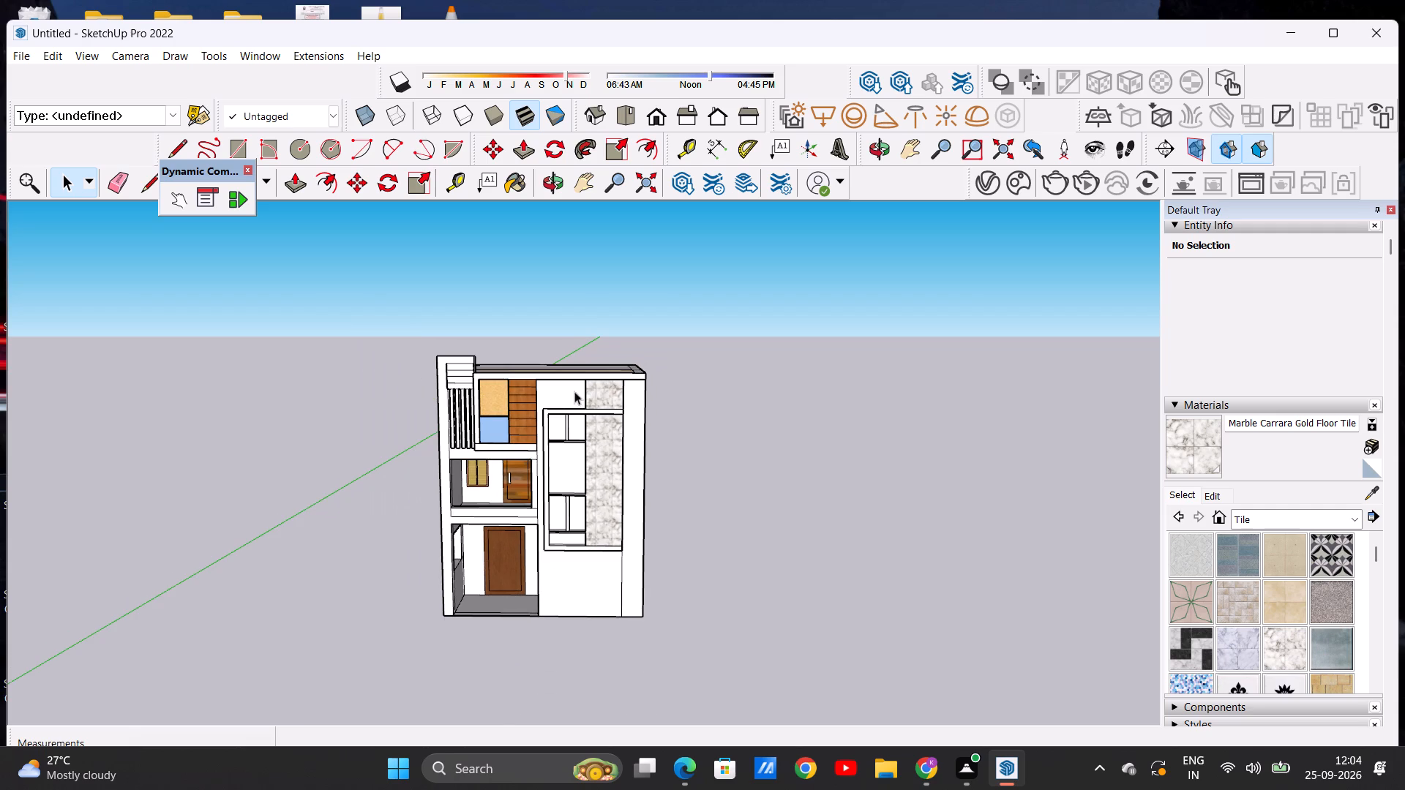
{"action": "scroll", "coordinate": [432, 408], "scroll_direction": "up", "scroll_amount": 6}
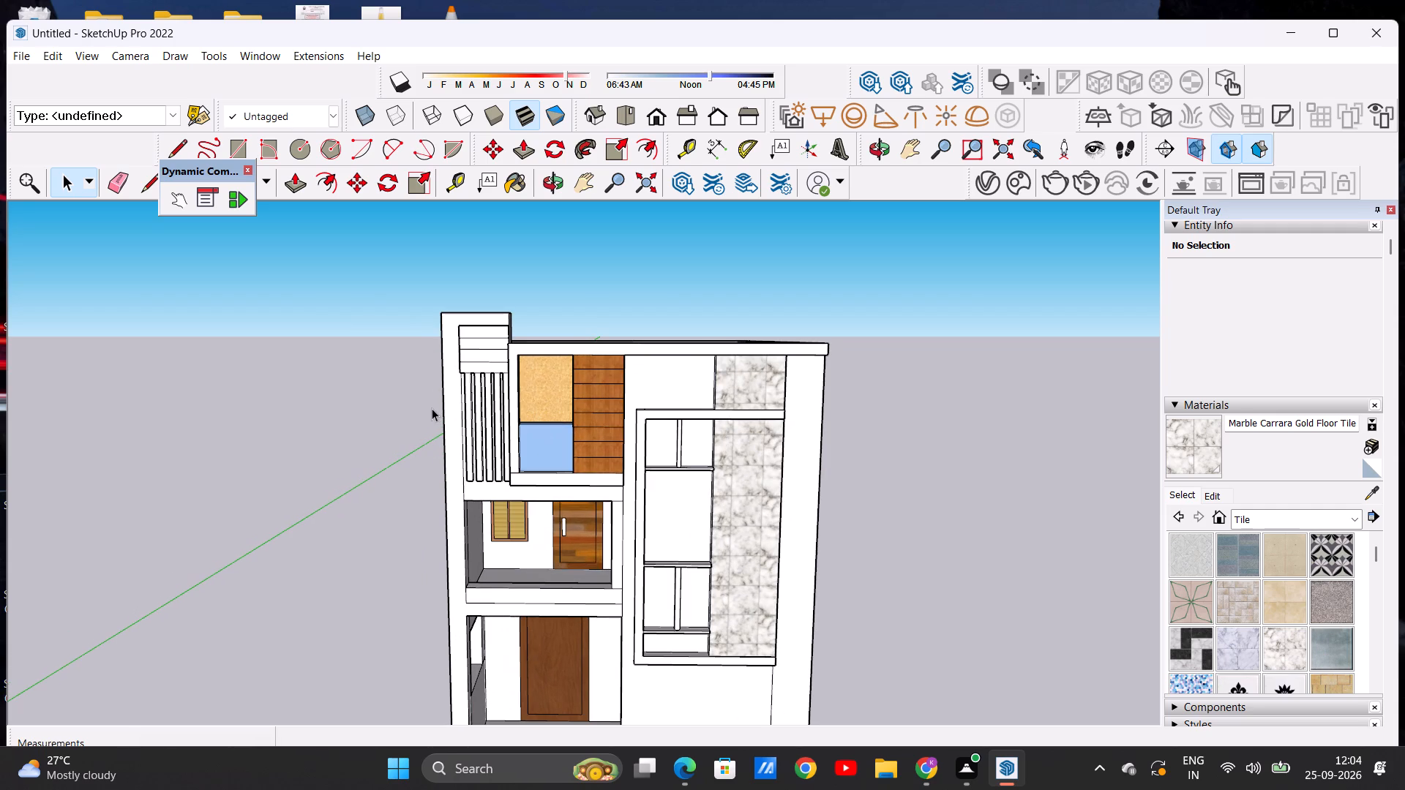
{"action": "scroll", "coordinate": [514, 387], "scroll_direction": "down", "scroll_amount": 7}
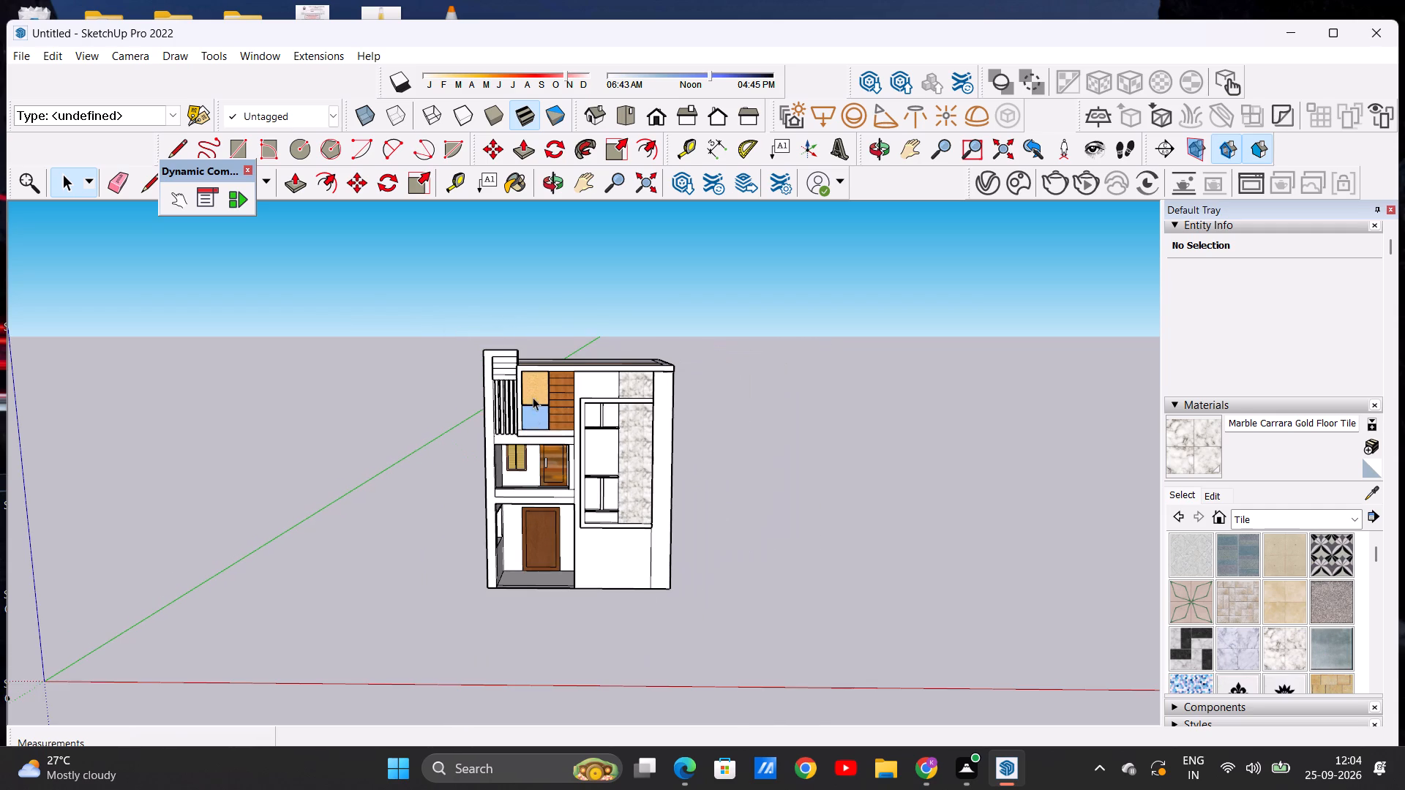
{"action": "scroll", "coordinate": [531, 437], "scroll_direction": "up", "scroll_amount": 2}
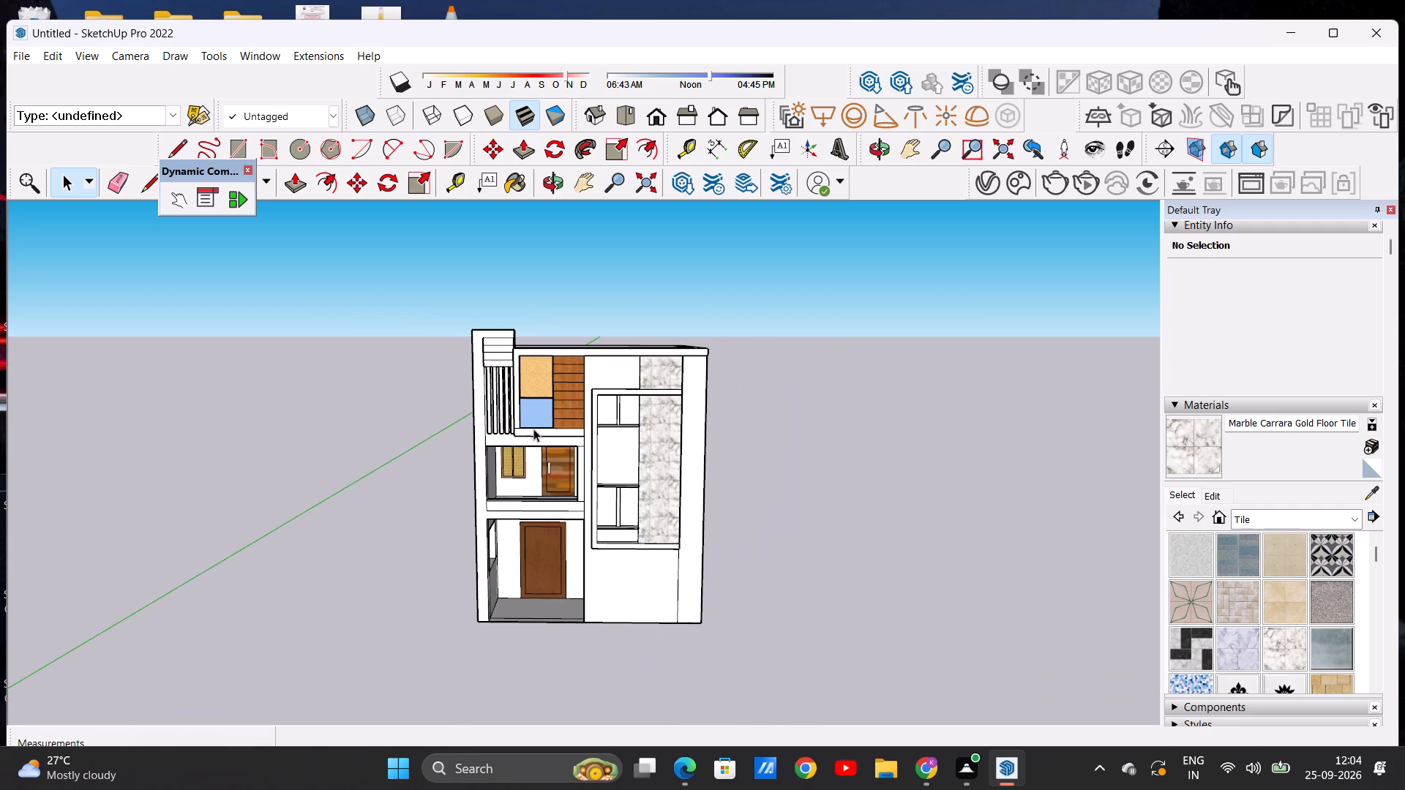
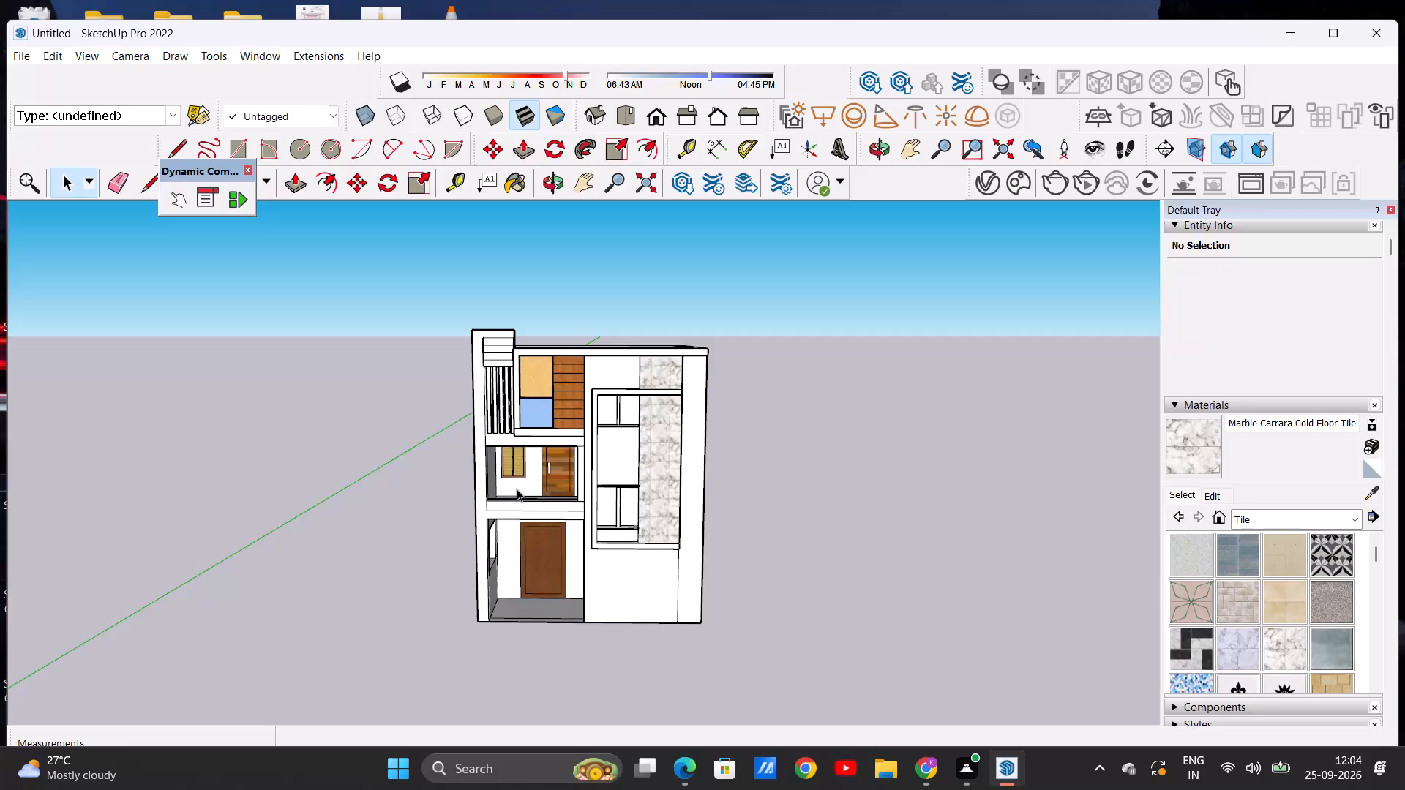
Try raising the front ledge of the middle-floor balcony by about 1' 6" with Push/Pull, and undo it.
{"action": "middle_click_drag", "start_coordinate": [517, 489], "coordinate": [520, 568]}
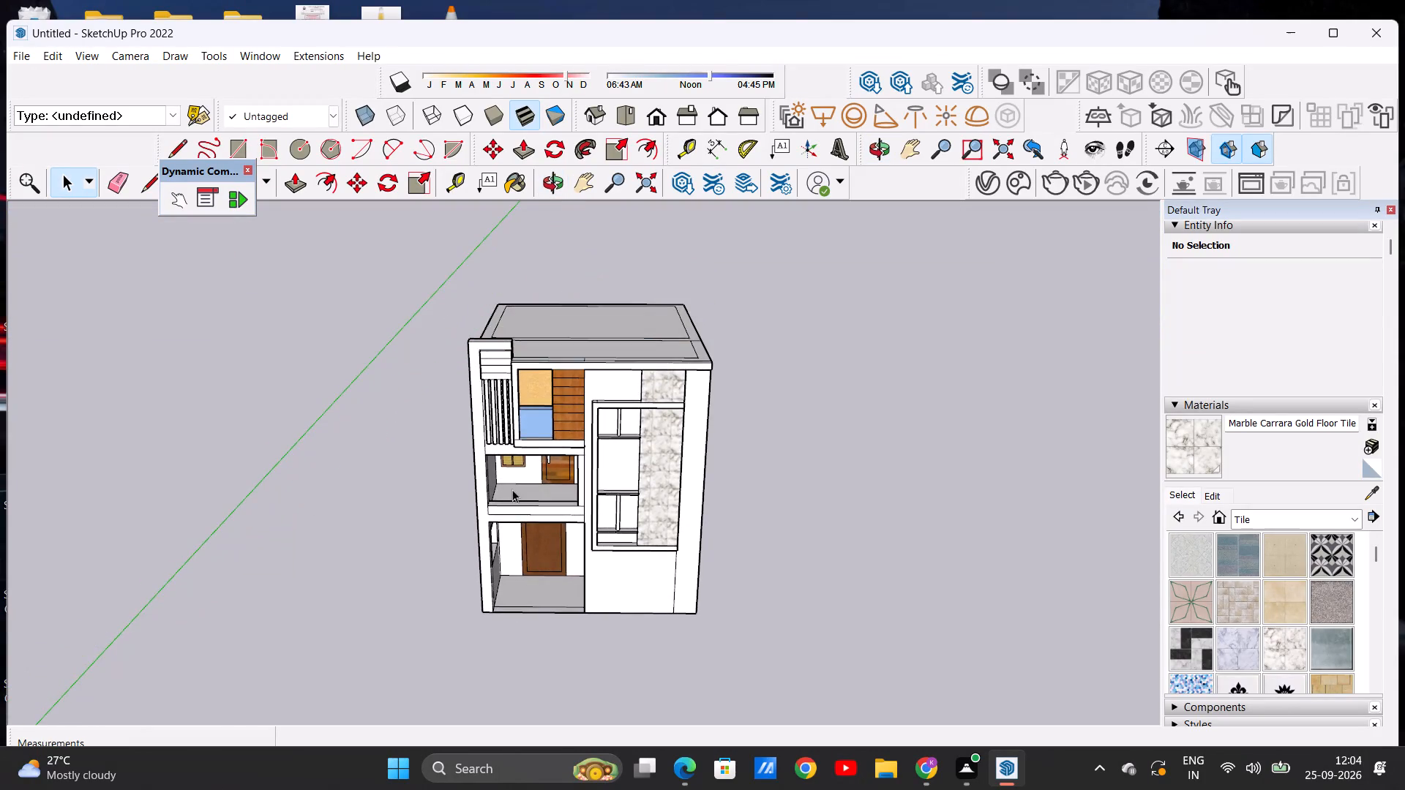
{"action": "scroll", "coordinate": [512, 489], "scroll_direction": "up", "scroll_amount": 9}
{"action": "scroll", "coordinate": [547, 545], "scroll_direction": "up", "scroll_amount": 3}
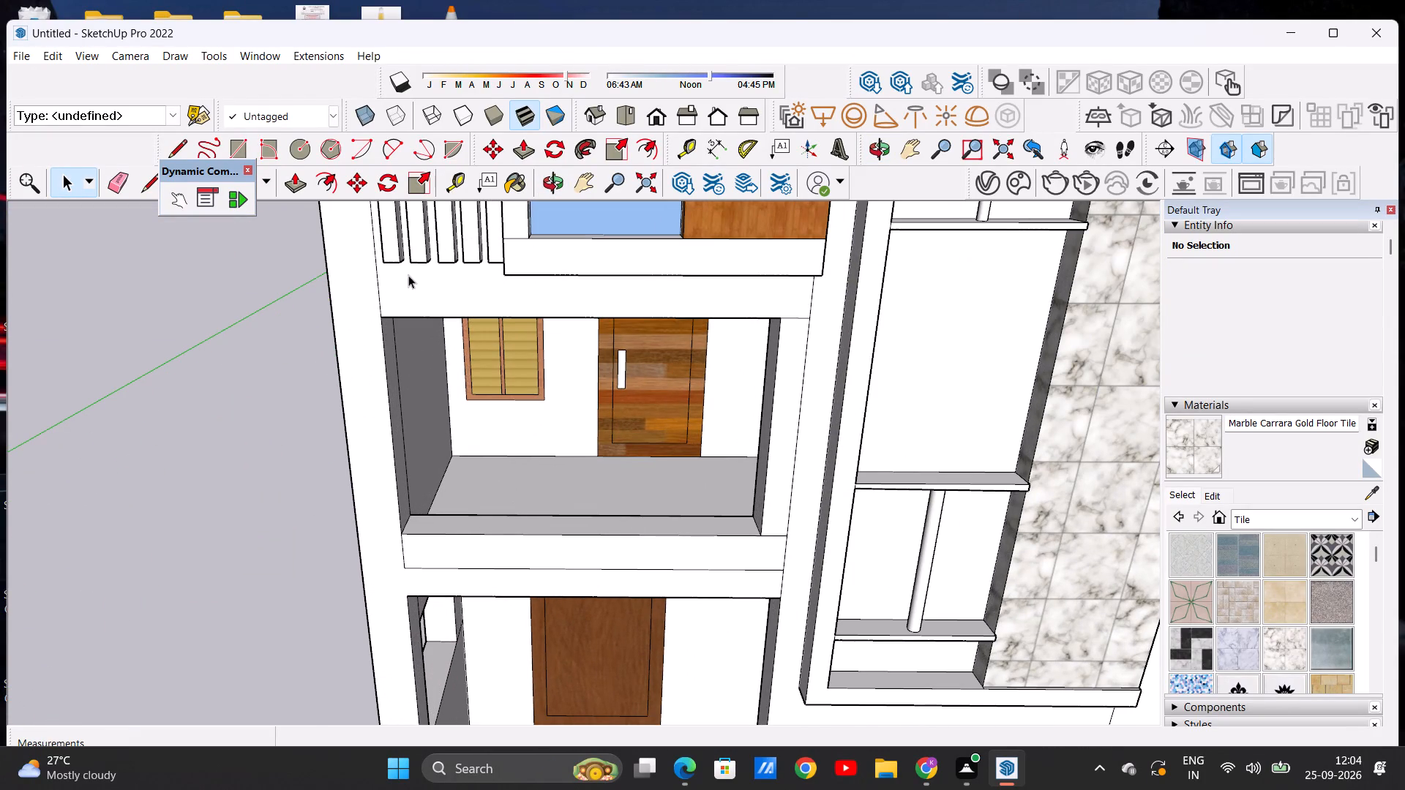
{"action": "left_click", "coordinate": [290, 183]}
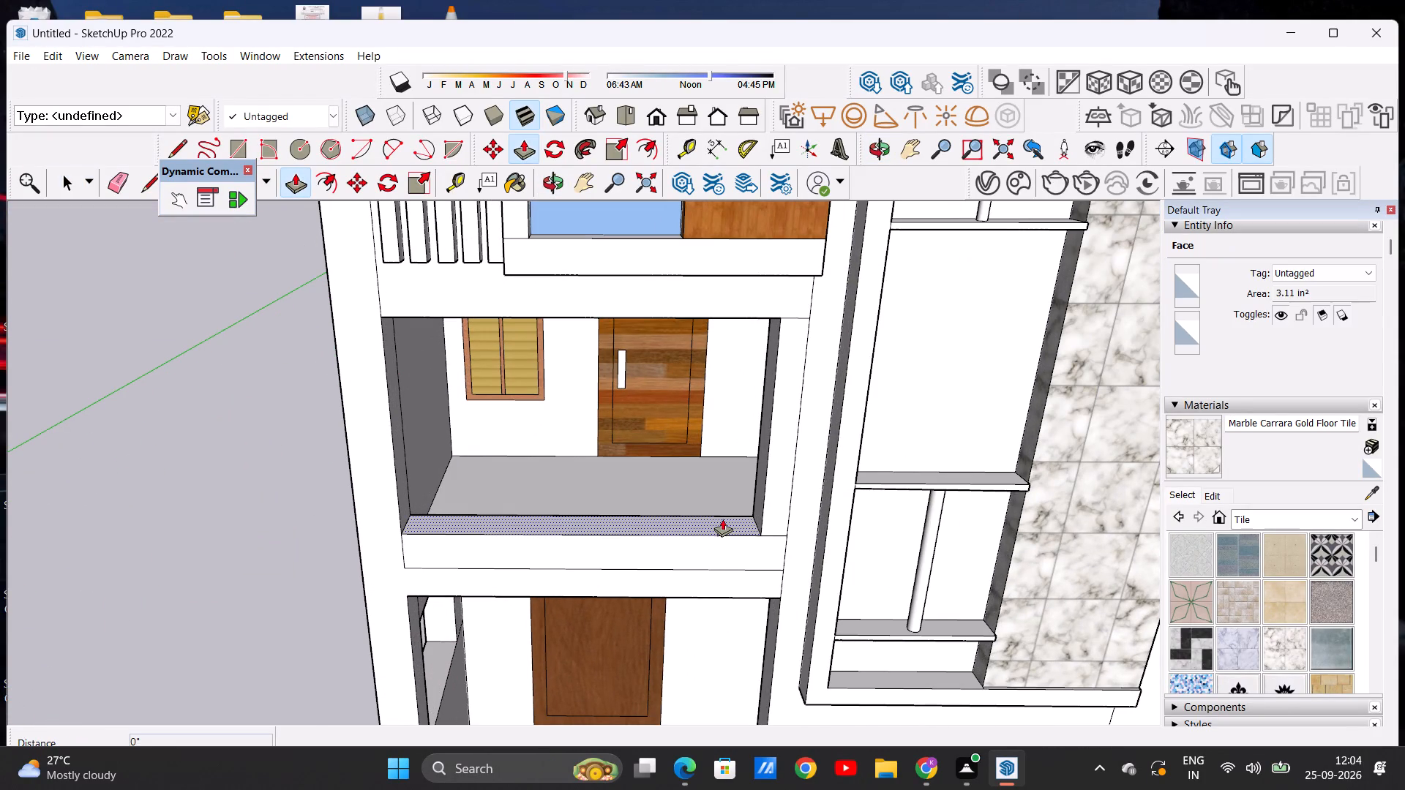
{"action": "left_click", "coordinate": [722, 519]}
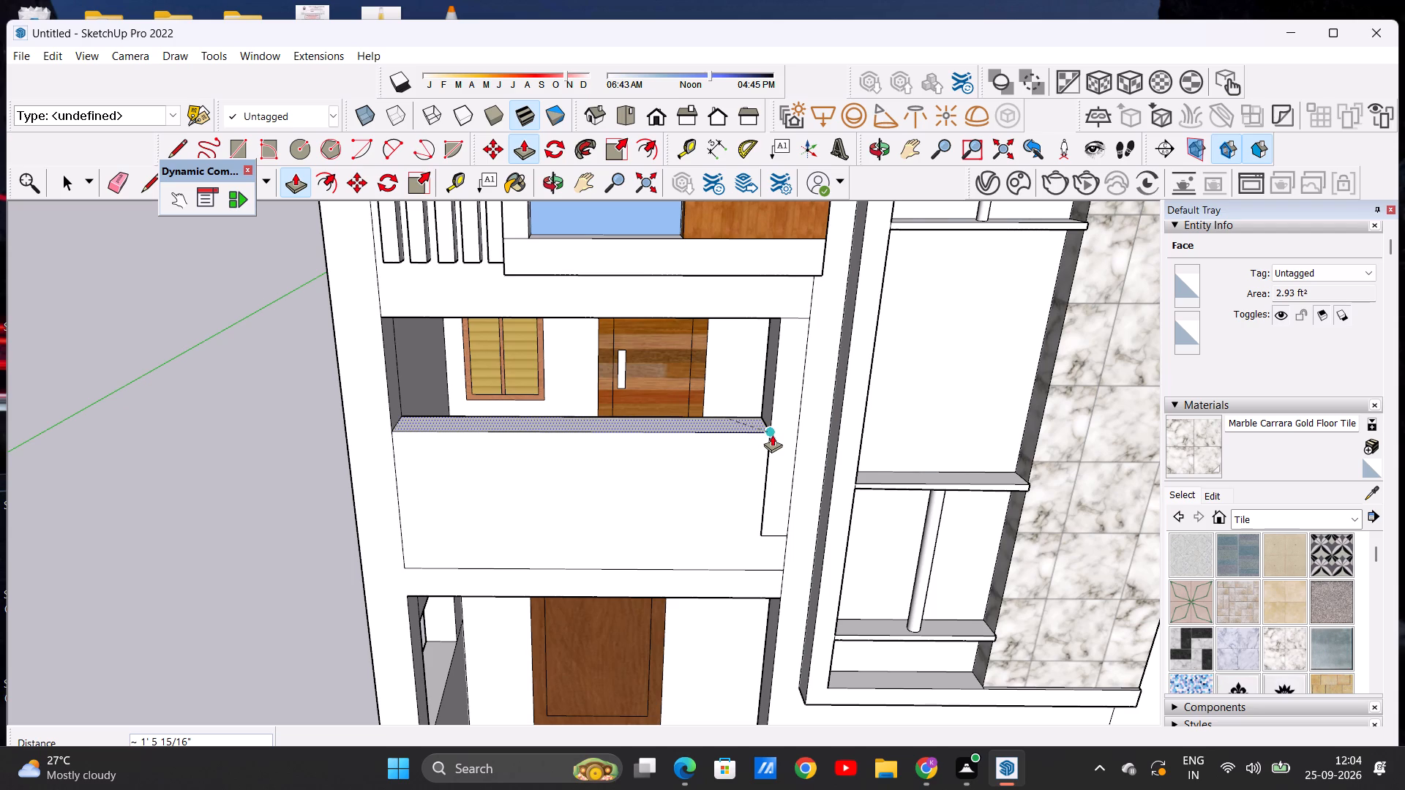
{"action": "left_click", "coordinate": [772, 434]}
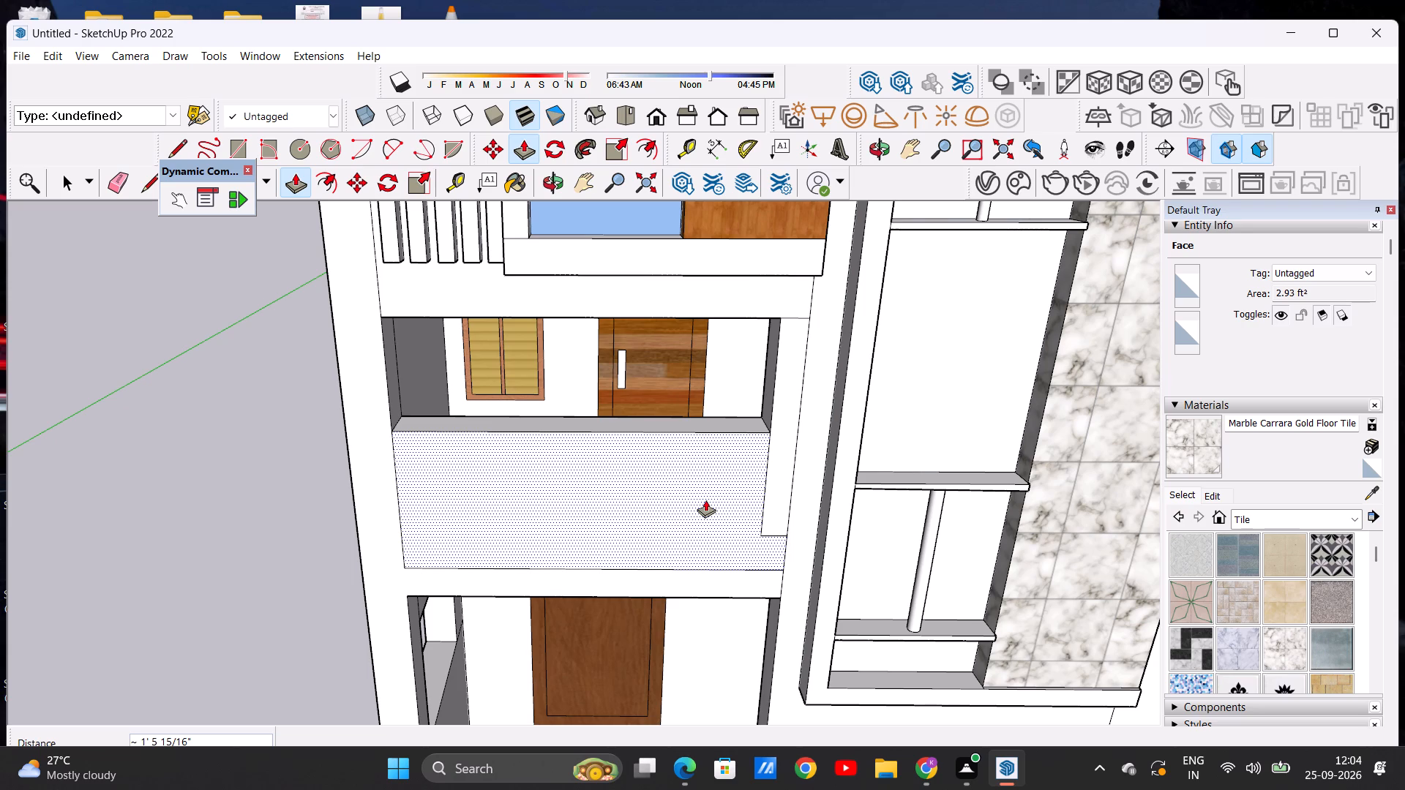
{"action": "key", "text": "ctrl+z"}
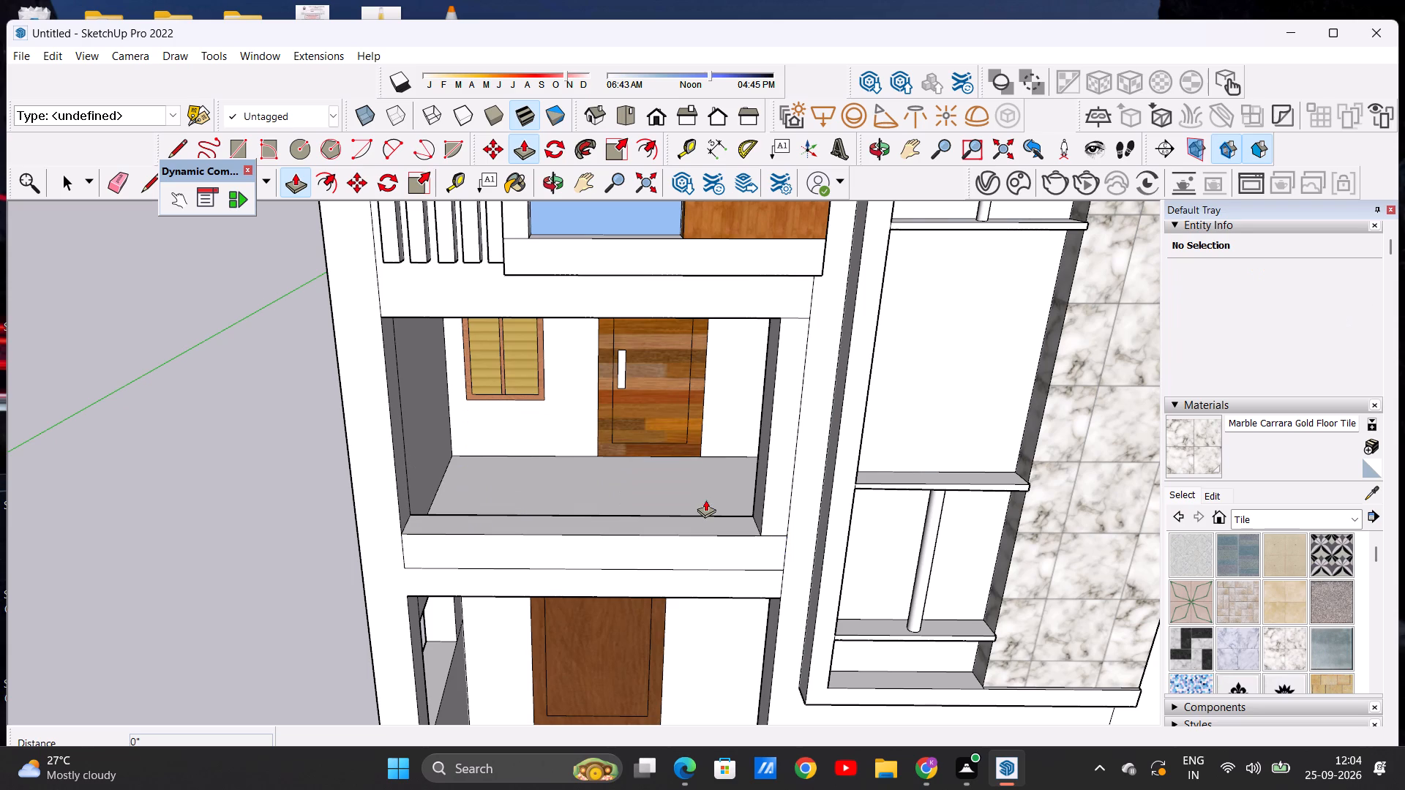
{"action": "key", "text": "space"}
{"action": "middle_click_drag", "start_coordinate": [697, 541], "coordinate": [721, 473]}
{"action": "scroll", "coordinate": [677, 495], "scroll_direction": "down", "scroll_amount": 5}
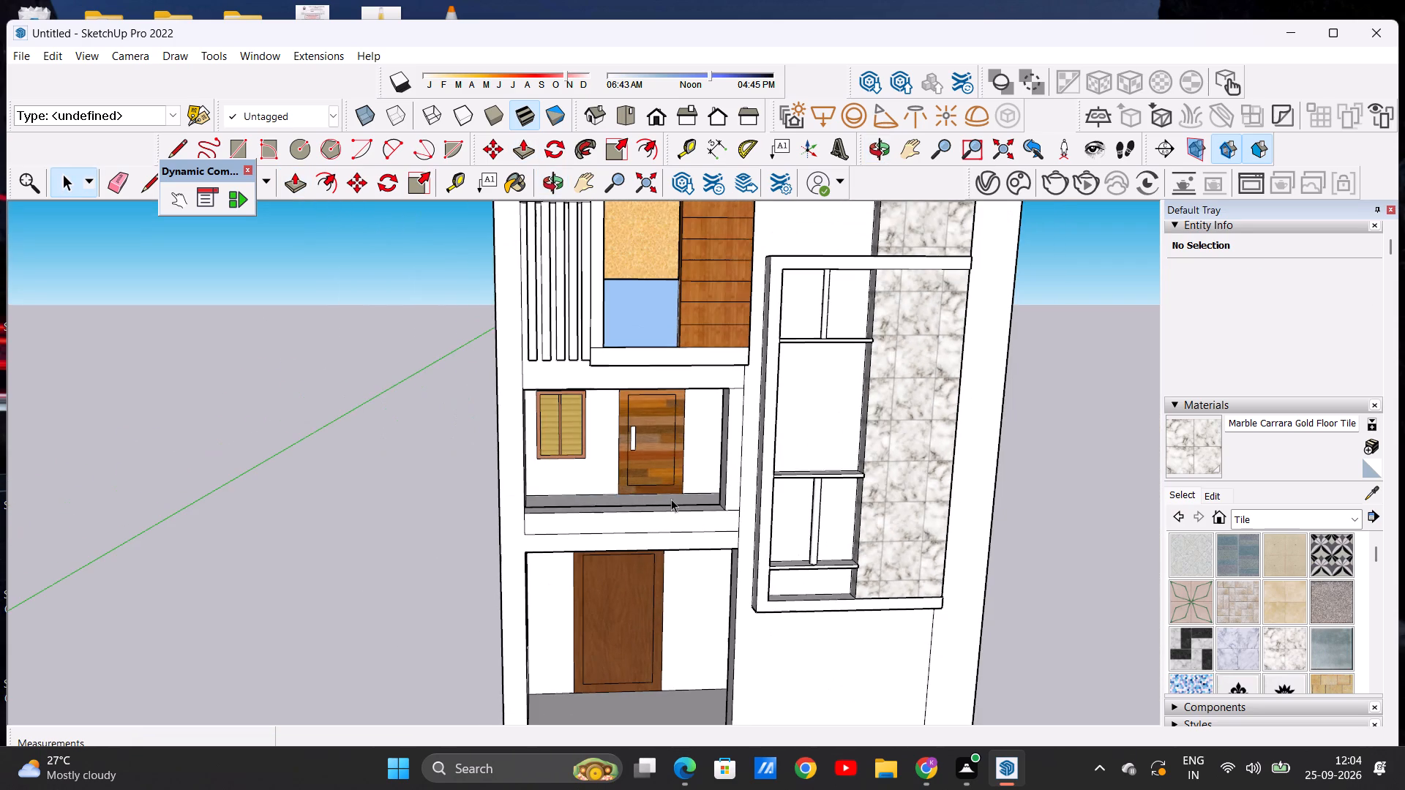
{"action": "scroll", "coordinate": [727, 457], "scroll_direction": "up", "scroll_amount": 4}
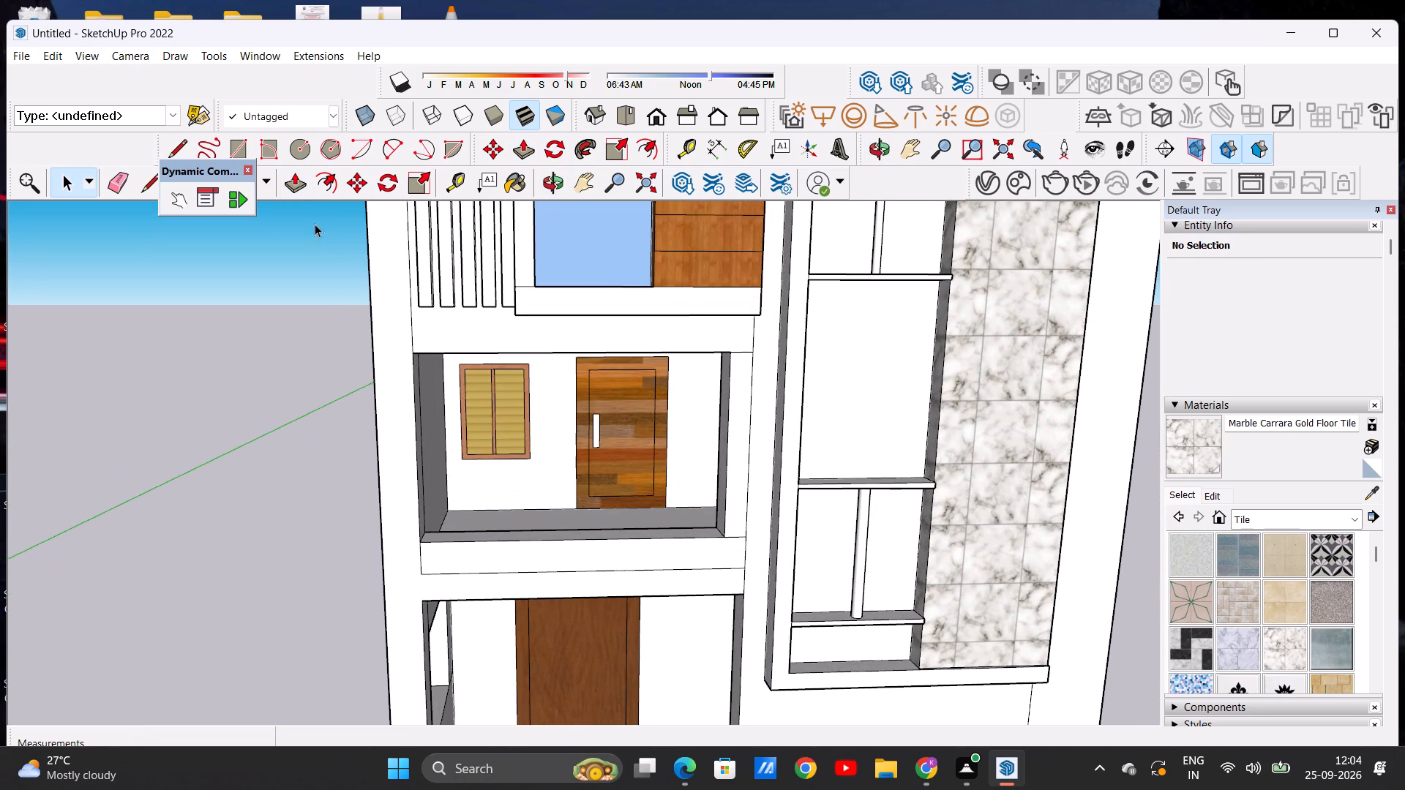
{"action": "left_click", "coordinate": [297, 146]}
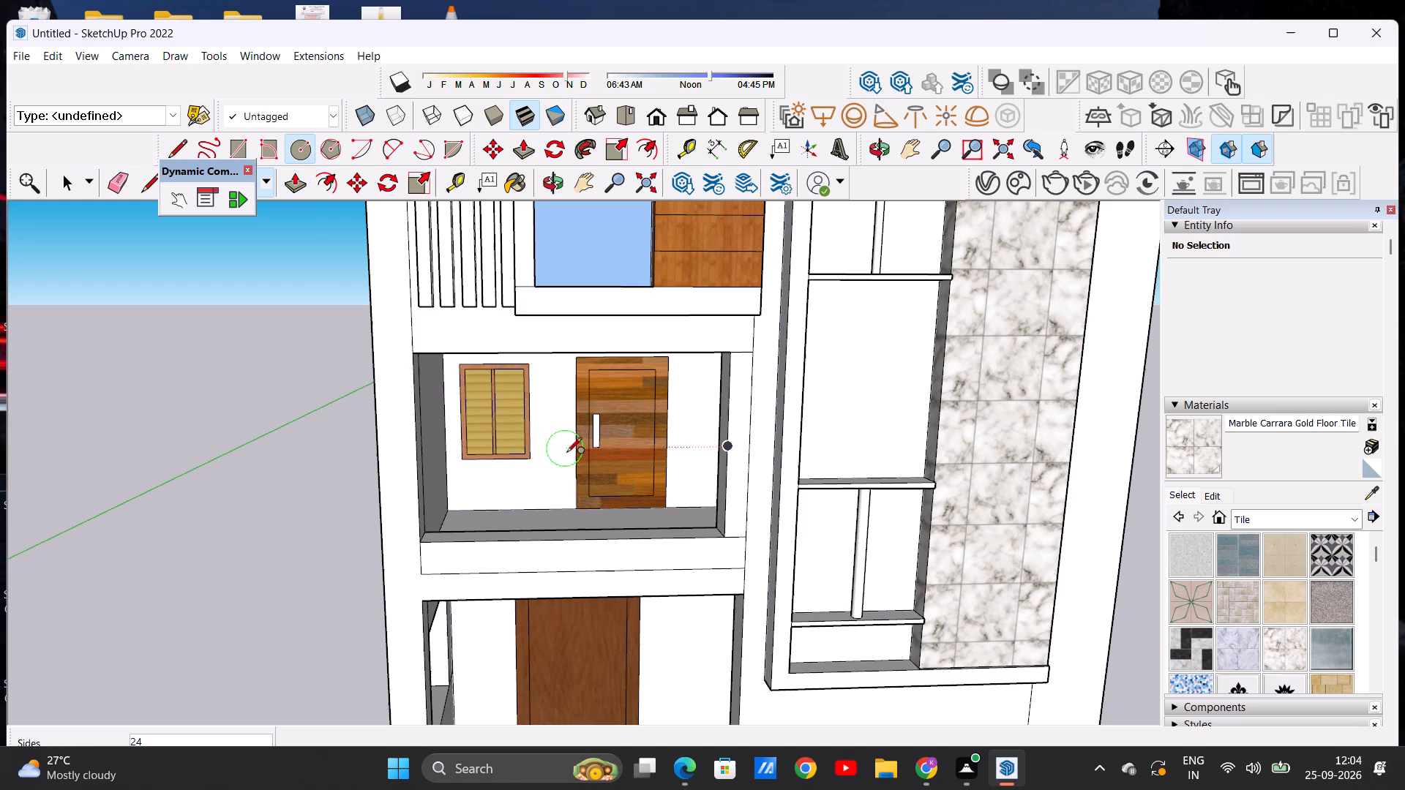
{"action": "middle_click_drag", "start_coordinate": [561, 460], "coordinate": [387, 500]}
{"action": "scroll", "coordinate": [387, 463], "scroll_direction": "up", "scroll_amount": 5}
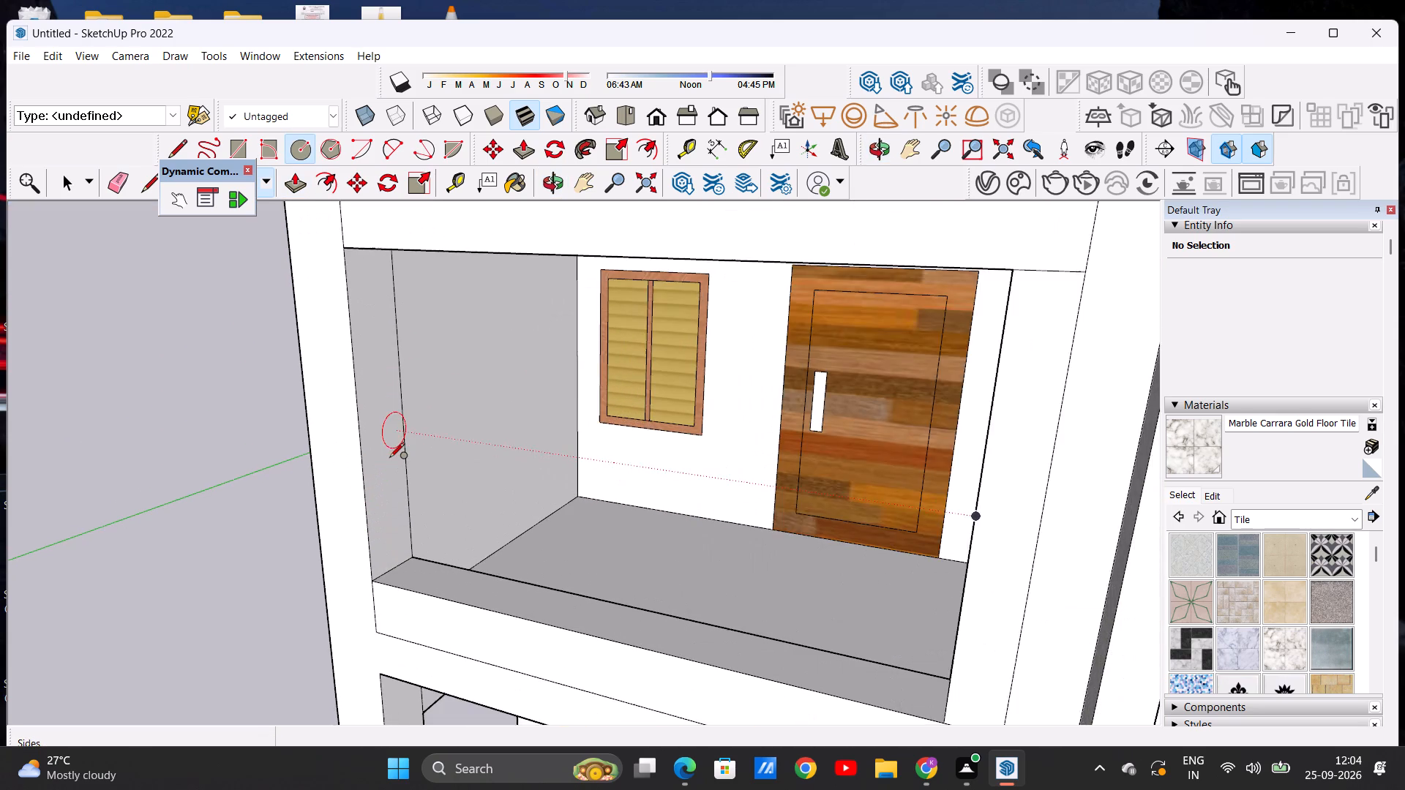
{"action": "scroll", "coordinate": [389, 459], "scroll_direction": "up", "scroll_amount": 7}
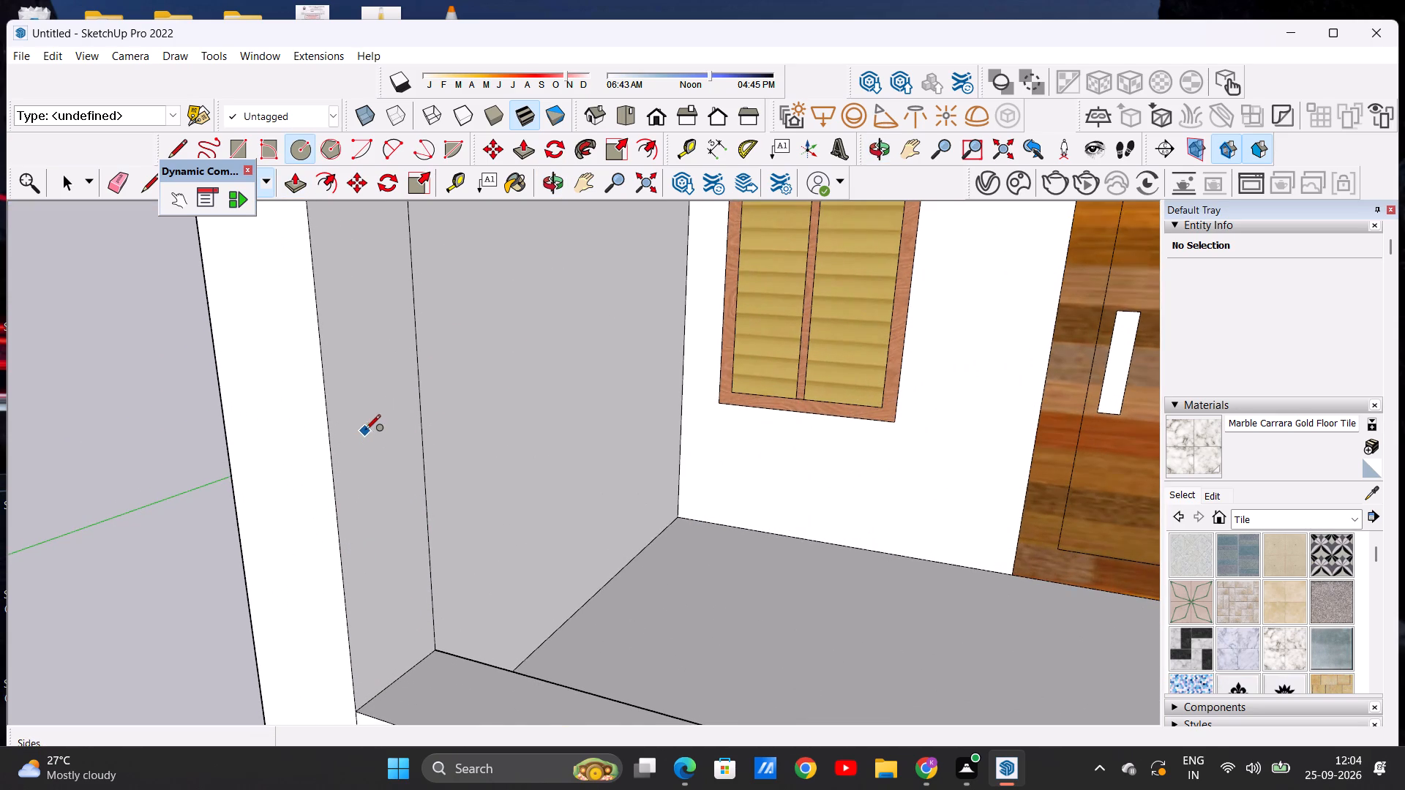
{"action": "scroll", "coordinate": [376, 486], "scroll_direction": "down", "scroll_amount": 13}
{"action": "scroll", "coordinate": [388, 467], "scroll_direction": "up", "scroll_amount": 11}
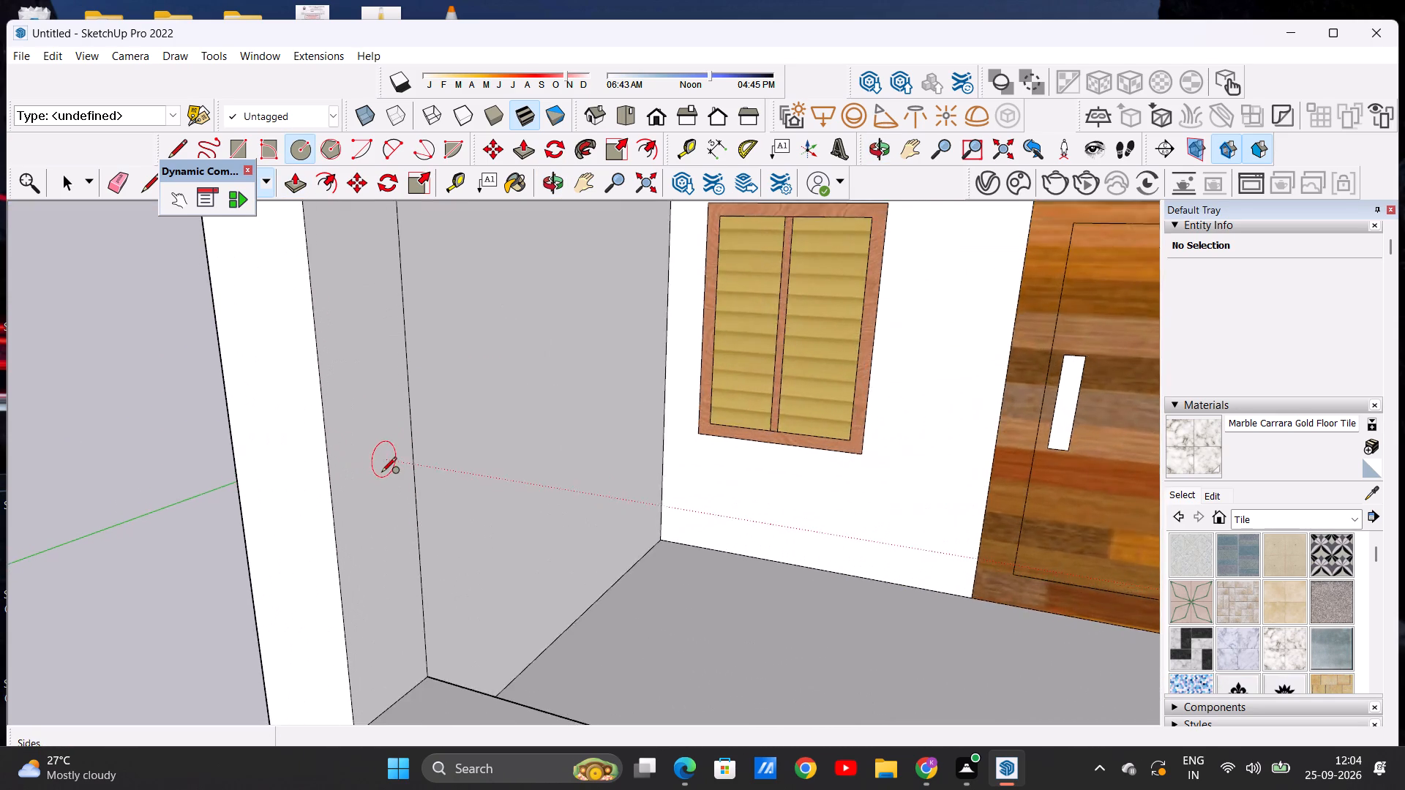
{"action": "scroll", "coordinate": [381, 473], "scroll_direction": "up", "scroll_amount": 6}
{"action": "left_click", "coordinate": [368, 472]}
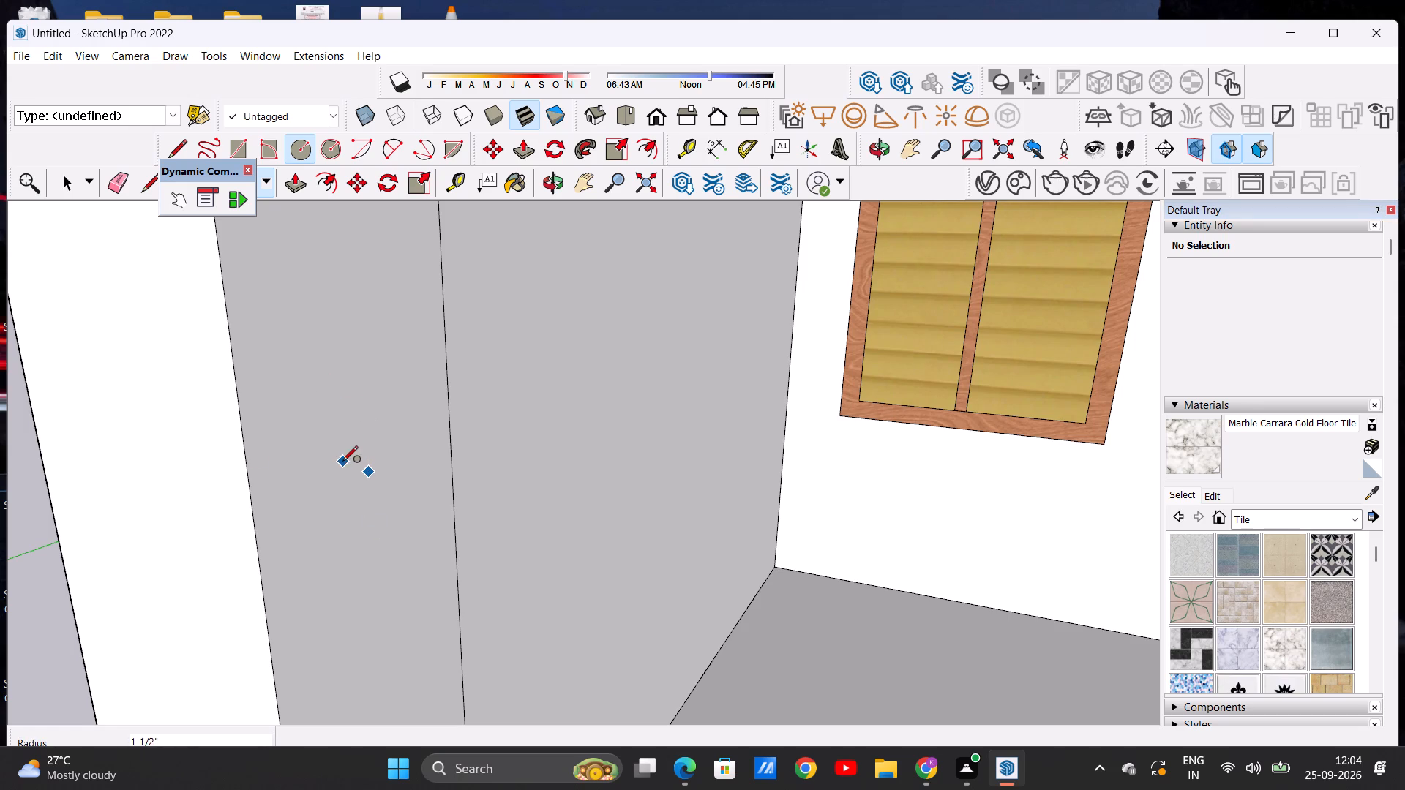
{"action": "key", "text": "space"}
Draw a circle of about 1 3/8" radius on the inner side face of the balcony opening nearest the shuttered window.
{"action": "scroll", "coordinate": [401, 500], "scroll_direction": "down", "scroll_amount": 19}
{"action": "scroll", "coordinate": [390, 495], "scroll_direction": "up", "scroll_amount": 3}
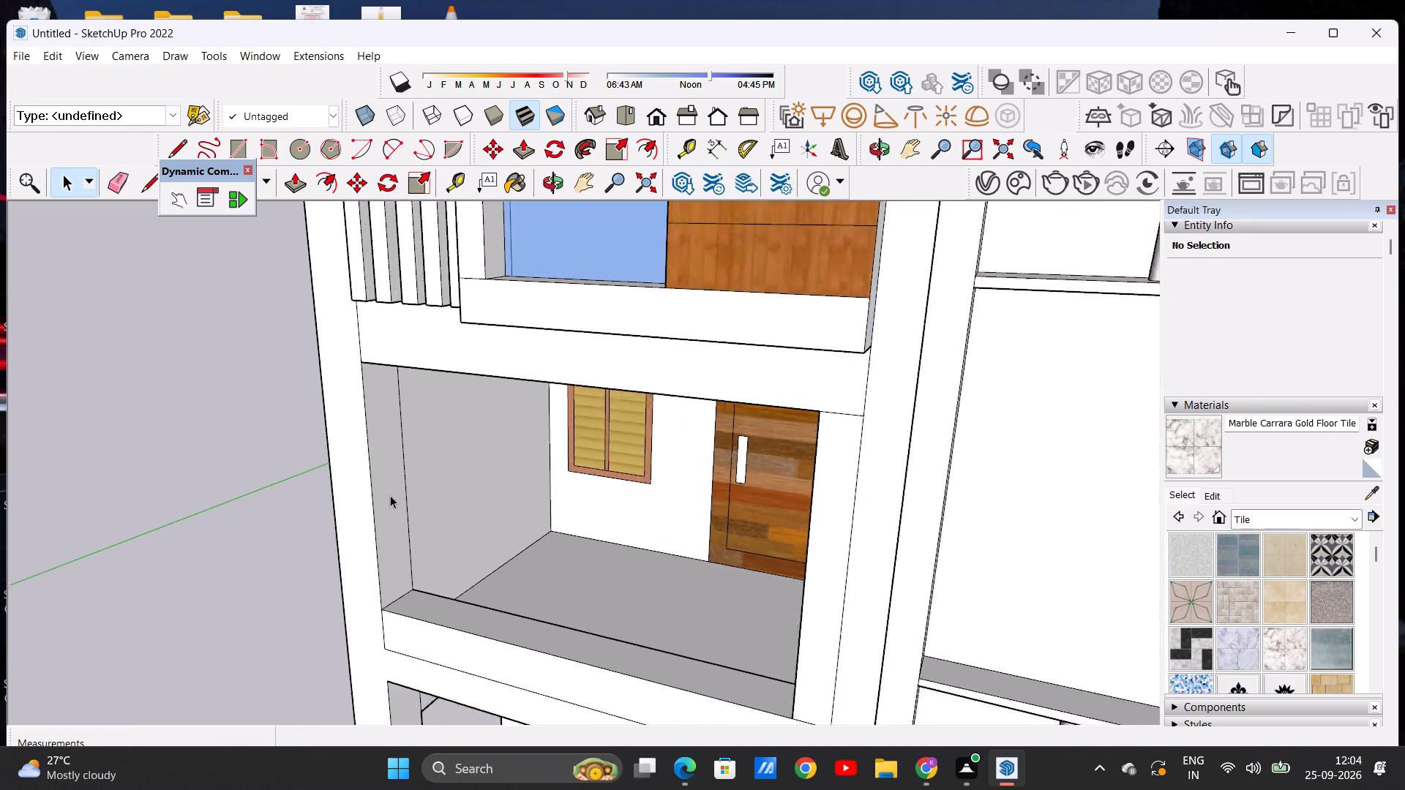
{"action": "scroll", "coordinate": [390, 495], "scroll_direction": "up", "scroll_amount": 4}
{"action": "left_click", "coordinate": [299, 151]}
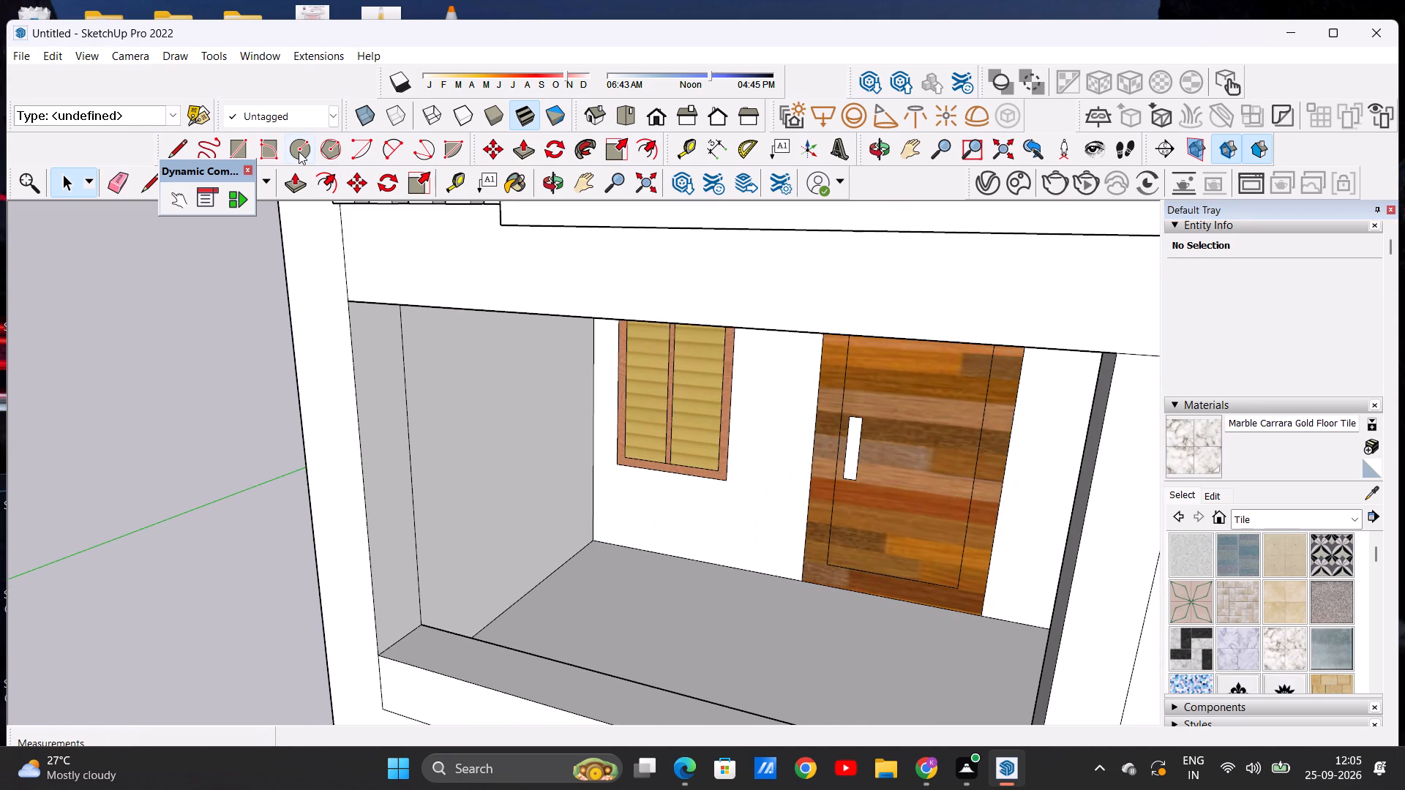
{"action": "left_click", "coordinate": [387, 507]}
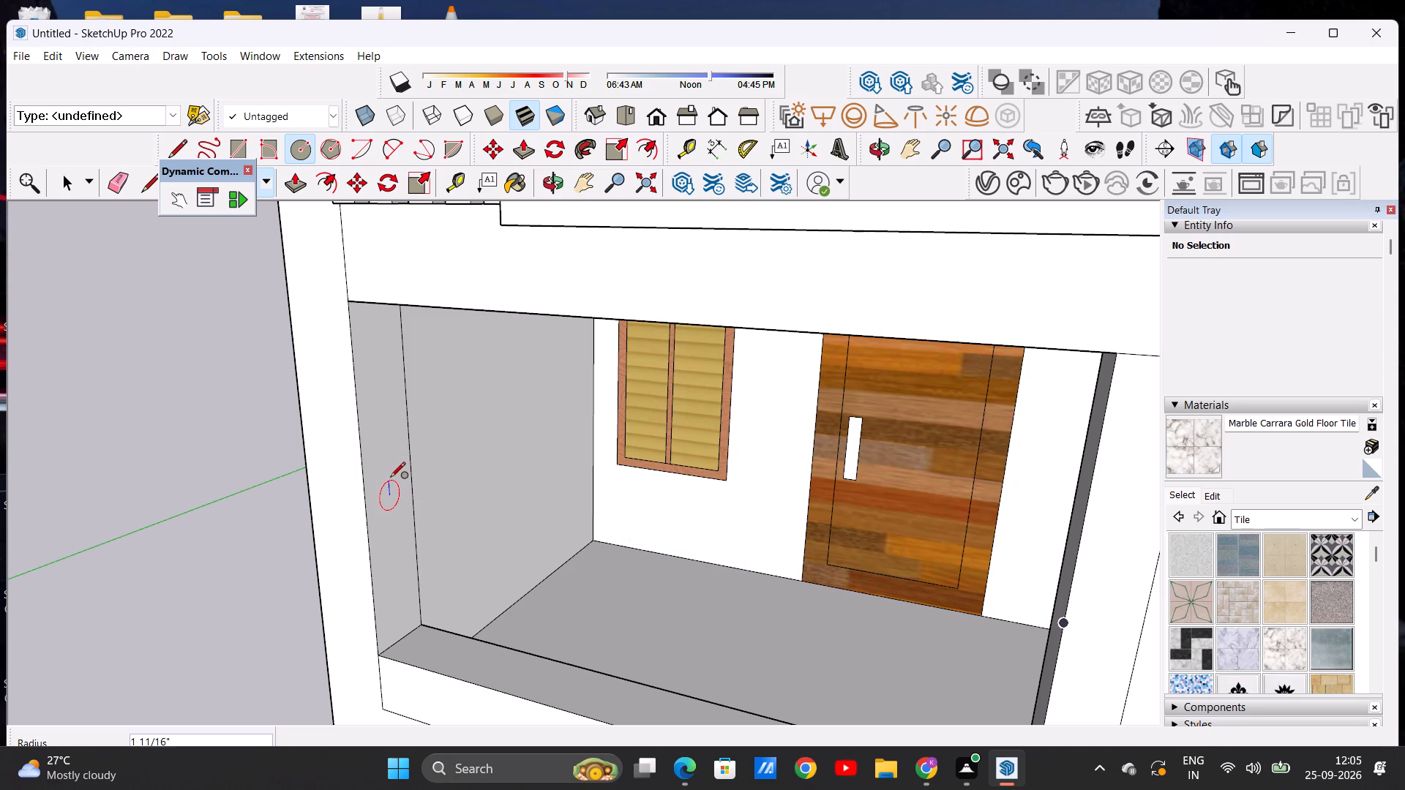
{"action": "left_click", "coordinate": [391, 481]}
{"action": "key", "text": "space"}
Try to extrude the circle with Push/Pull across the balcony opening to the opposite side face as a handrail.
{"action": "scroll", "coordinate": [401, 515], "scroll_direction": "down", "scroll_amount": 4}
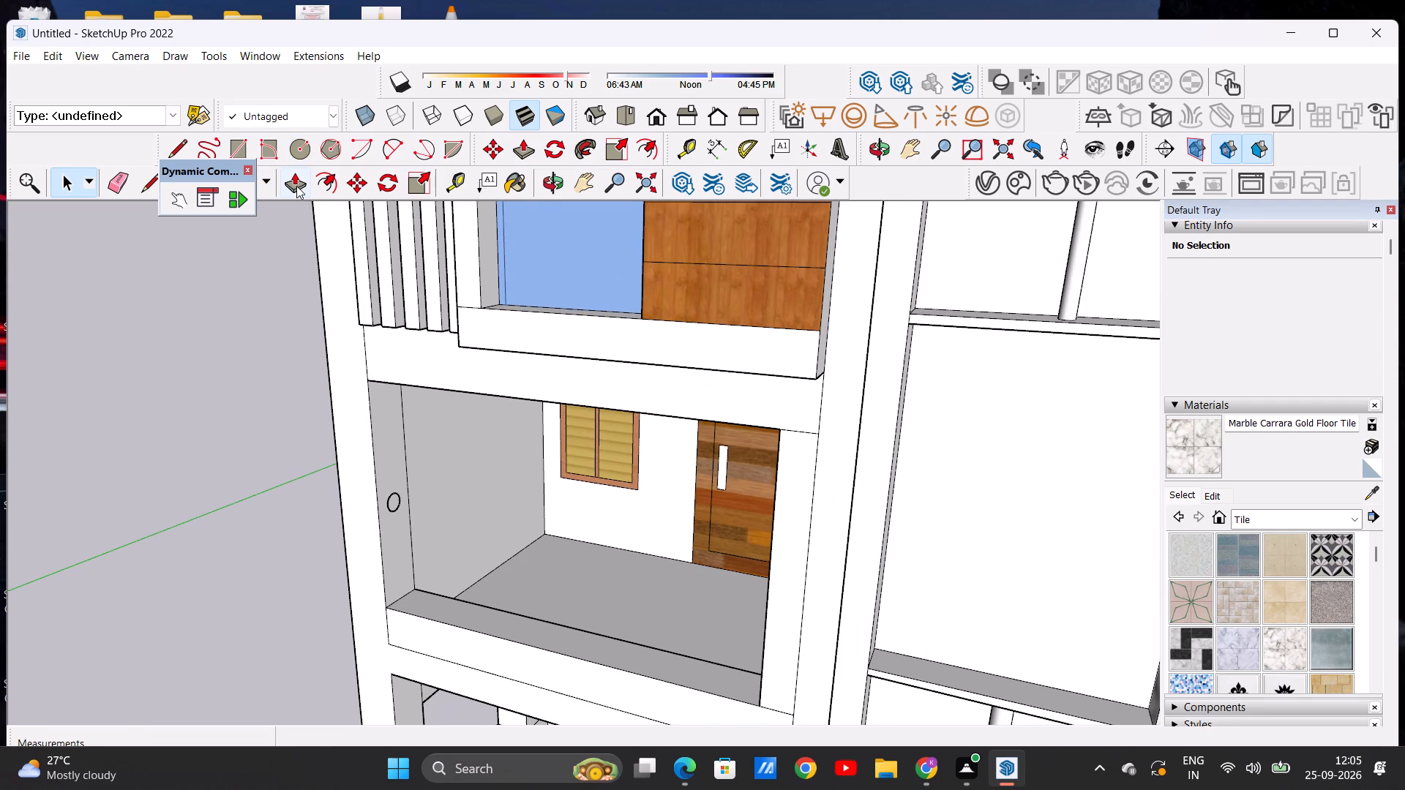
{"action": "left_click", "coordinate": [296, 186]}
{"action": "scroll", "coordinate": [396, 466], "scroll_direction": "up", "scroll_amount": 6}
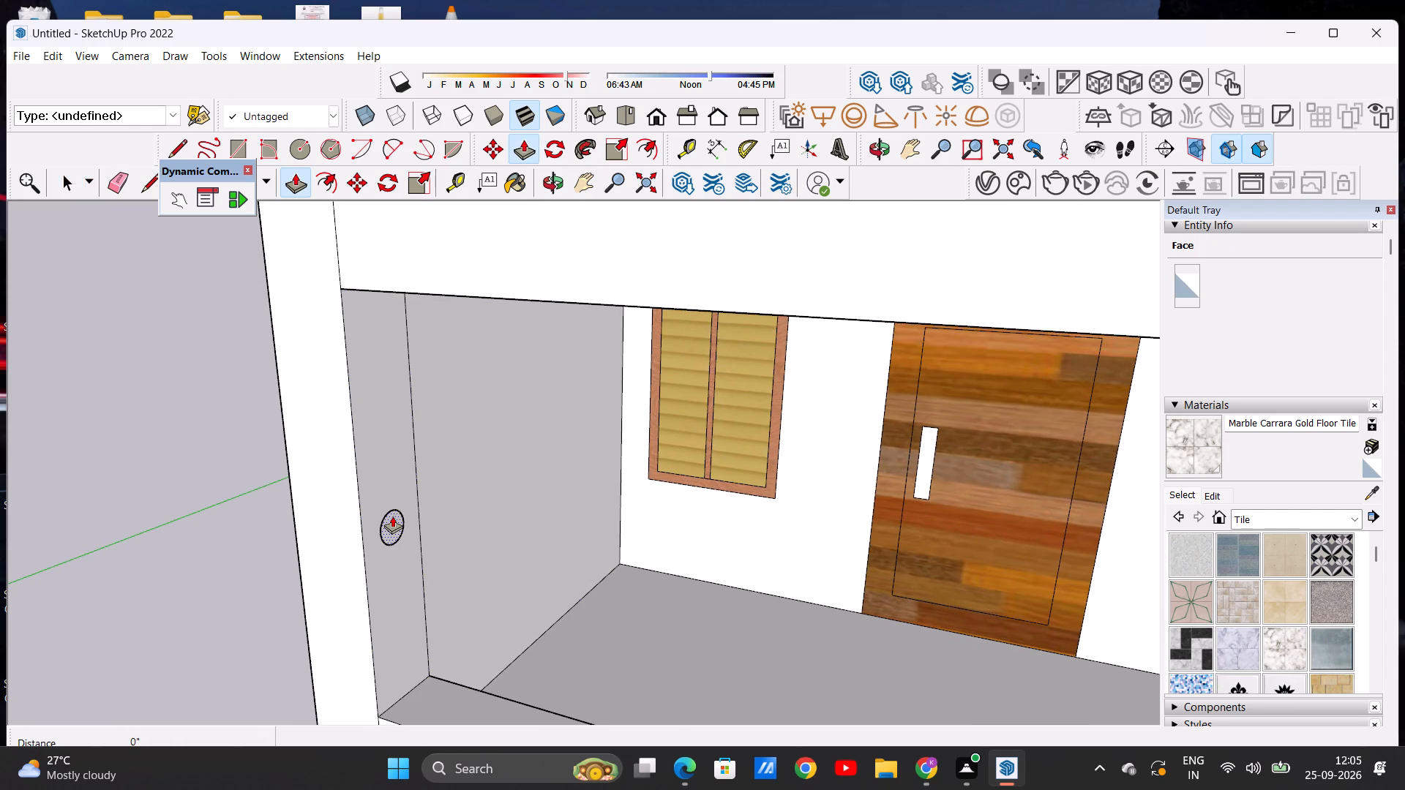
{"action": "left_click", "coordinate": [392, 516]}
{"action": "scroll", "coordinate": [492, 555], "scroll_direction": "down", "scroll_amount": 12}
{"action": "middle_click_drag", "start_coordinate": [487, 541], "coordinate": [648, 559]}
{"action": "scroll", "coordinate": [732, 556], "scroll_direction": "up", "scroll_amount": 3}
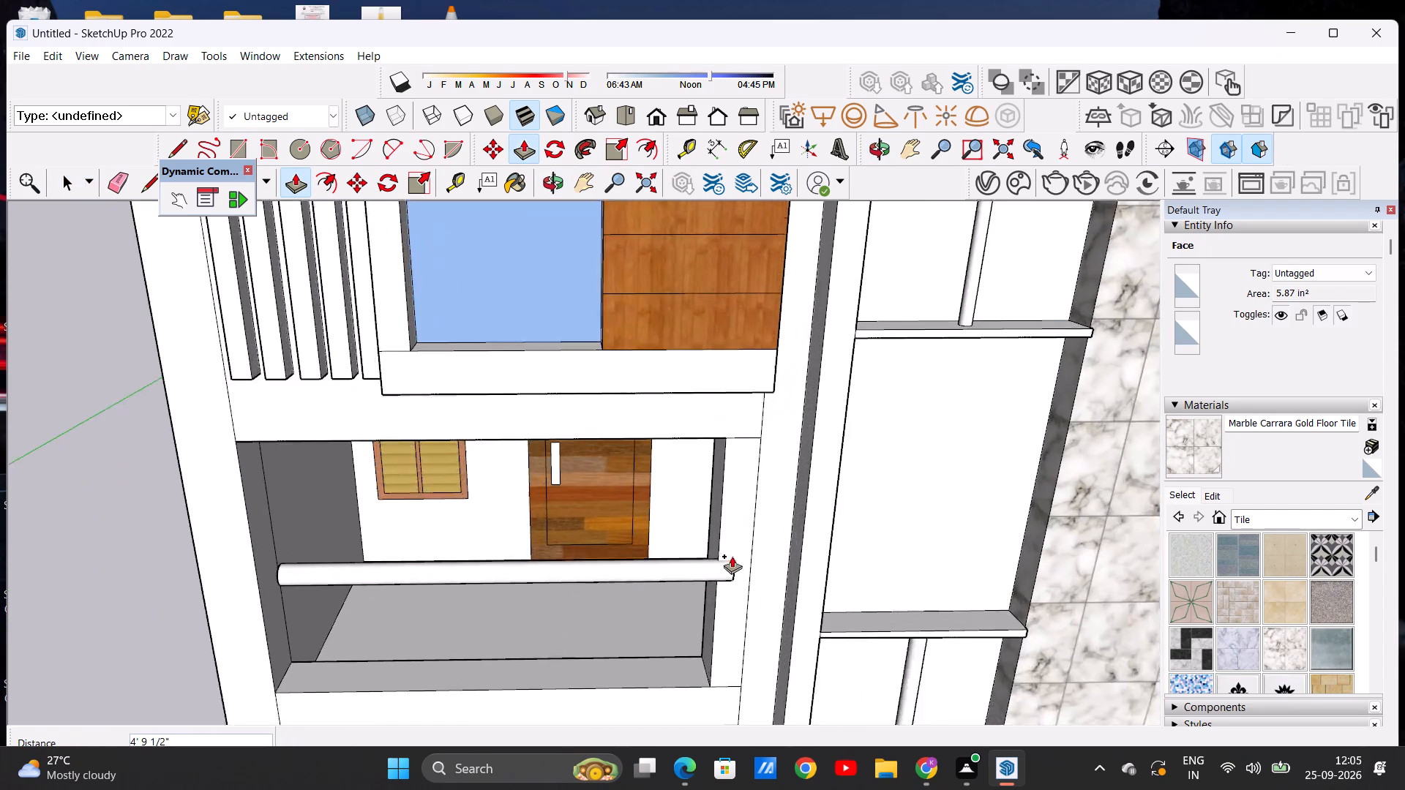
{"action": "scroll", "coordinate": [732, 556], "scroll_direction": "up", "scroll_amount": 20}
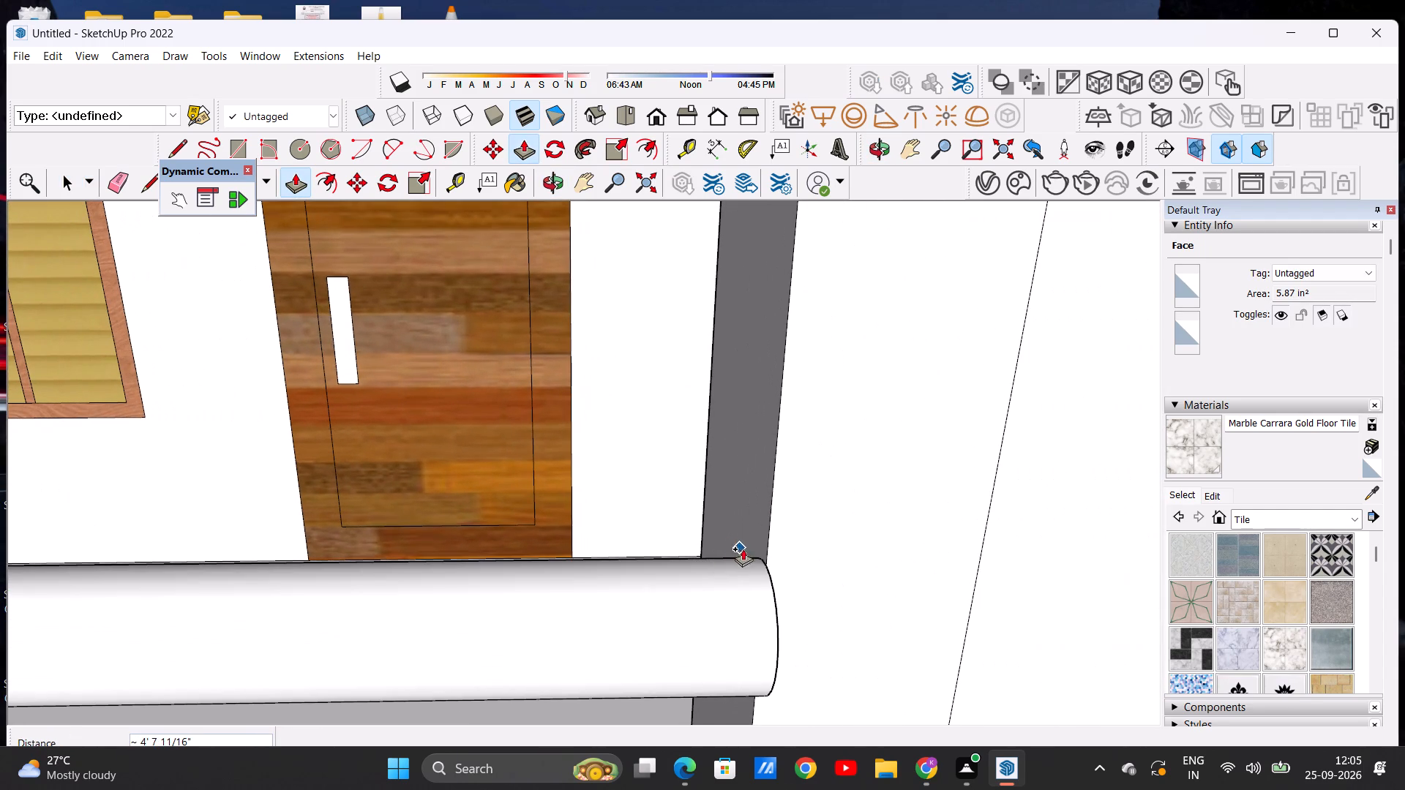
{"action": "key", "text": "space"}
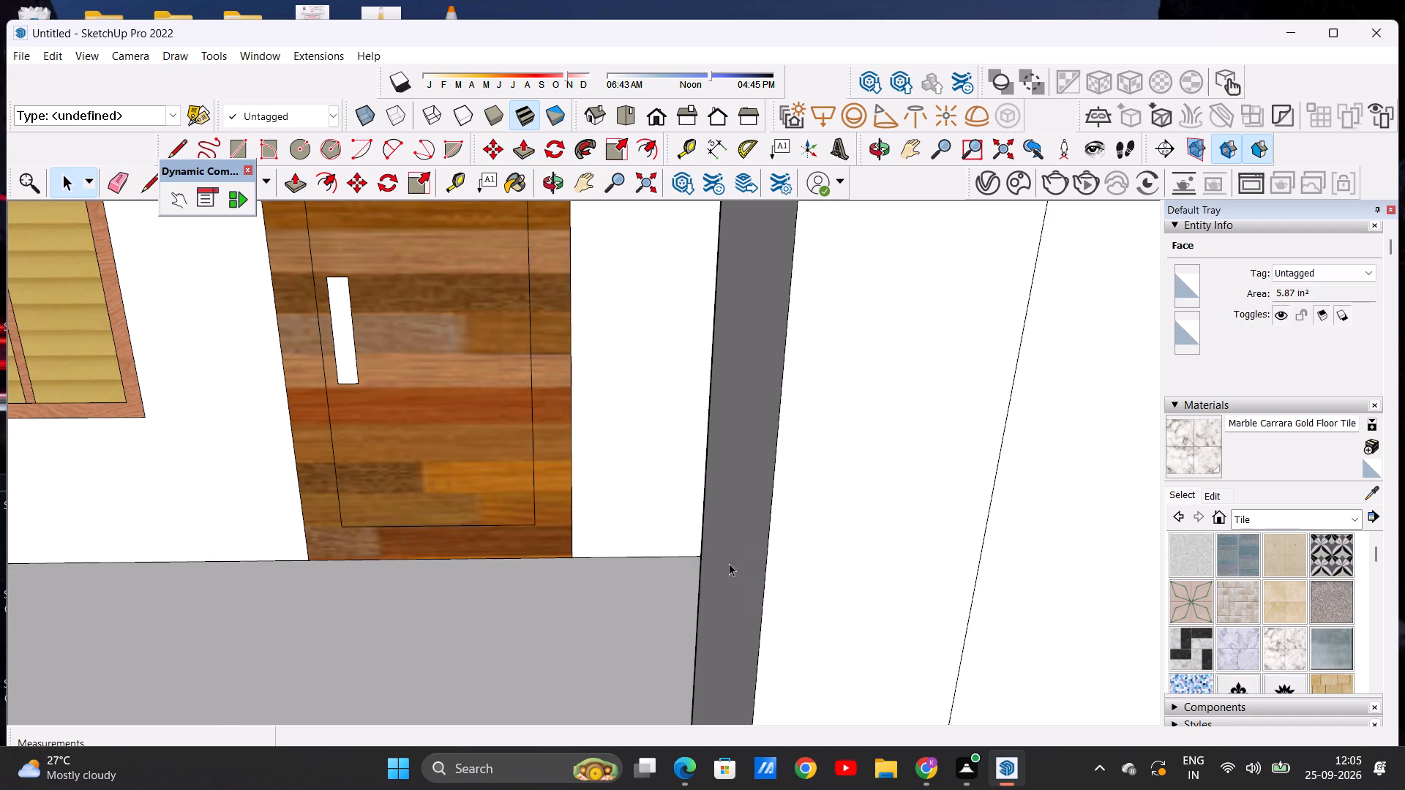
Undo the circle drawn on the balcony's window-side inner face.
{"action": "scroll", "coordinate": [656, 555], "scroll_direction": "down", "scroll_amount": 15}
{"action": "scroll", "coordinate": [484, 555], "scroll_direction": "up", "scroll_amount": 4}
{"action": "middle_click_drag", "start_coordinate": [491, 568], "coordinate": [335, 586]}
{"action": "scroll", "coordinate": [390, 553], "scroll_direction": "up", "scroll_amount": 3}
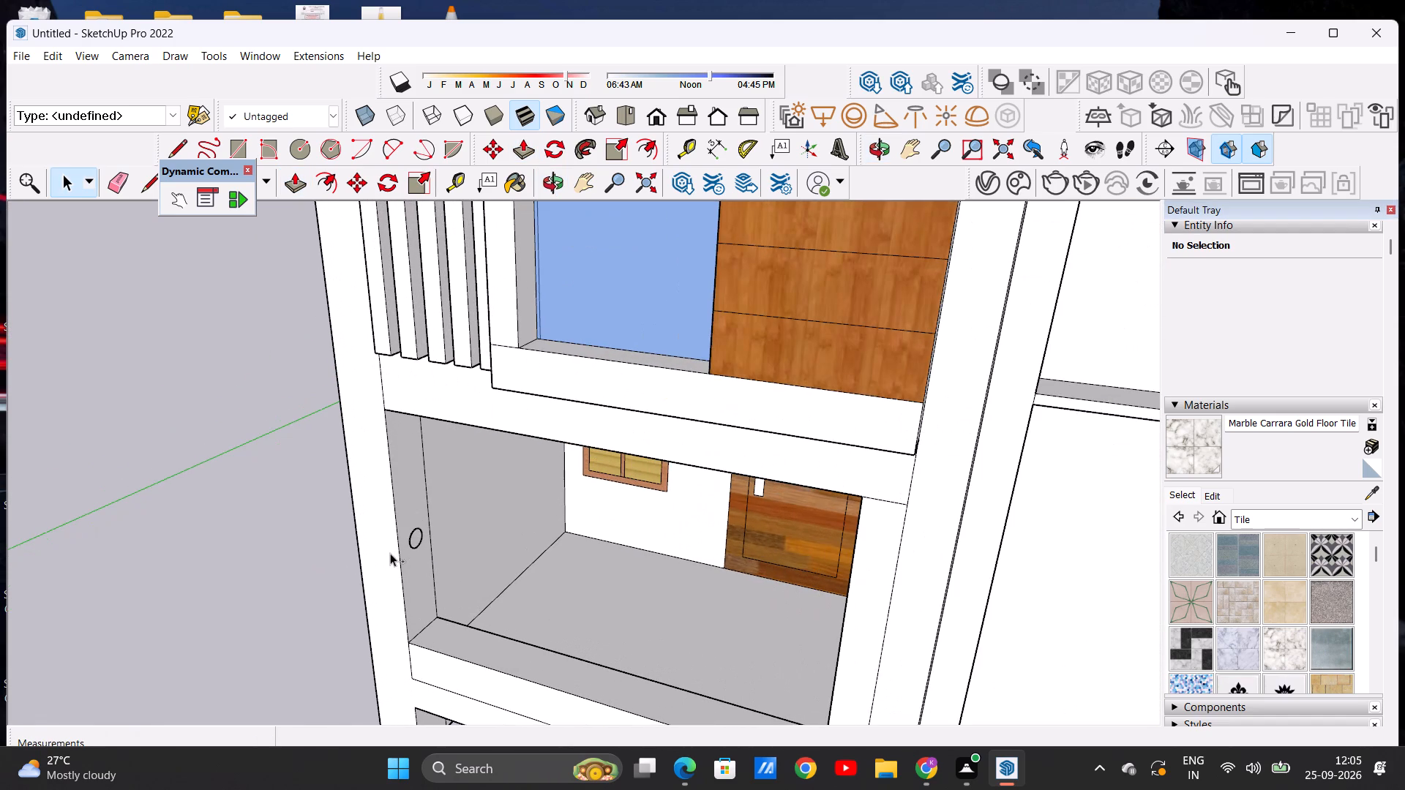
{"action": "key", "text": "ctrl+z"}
Draw a circle of about 1/4" radius on the balcony opening's inner side face nearest the wooden door.
{"action": "middle_click_drag", "start_coordinate": [484, 565], "coordinate": [764, 538]}
{"action": "scroll", "coordinate": [874, 513], "scroll_direction": "up", "scroll_amount": 3}
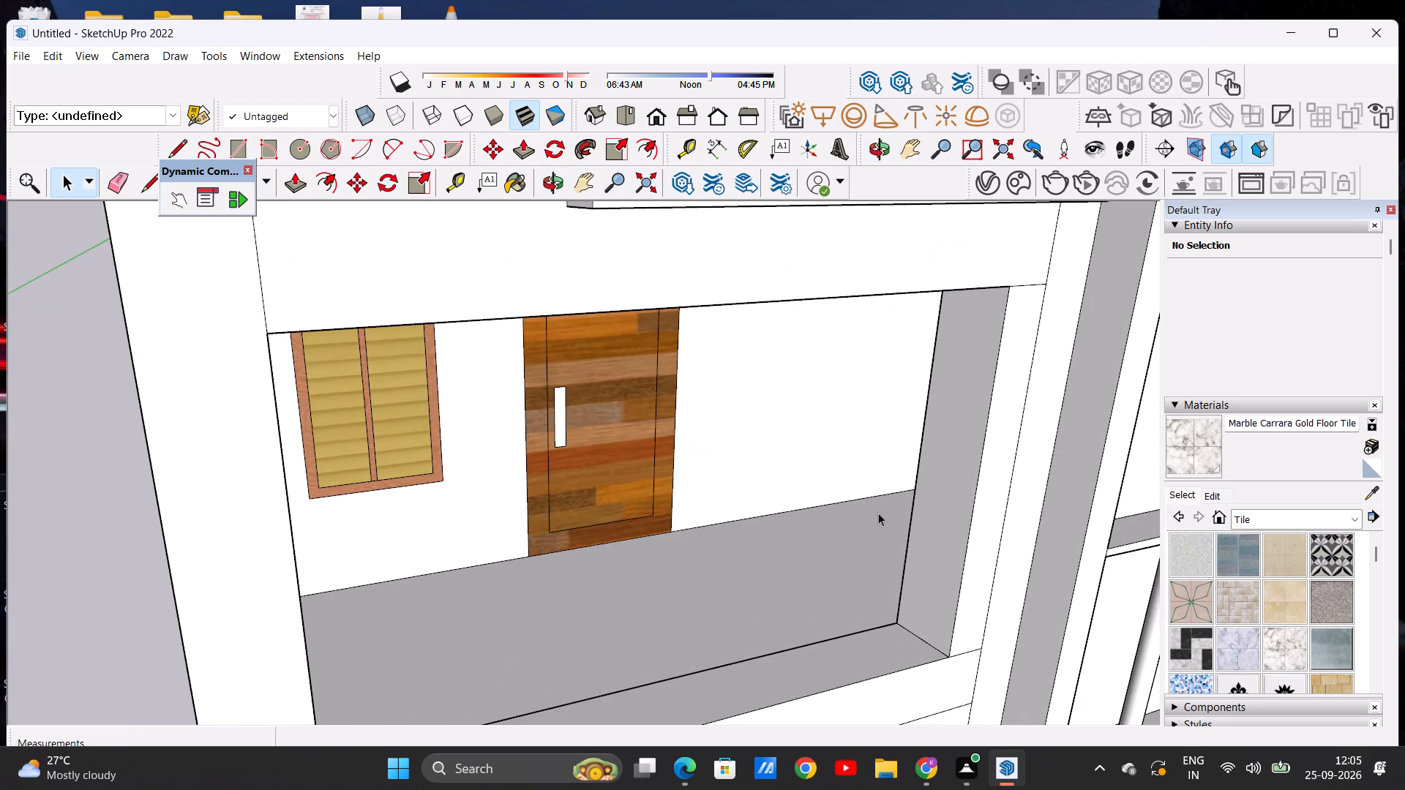
{"action": "left_click", "coordinate": [294, 147]}
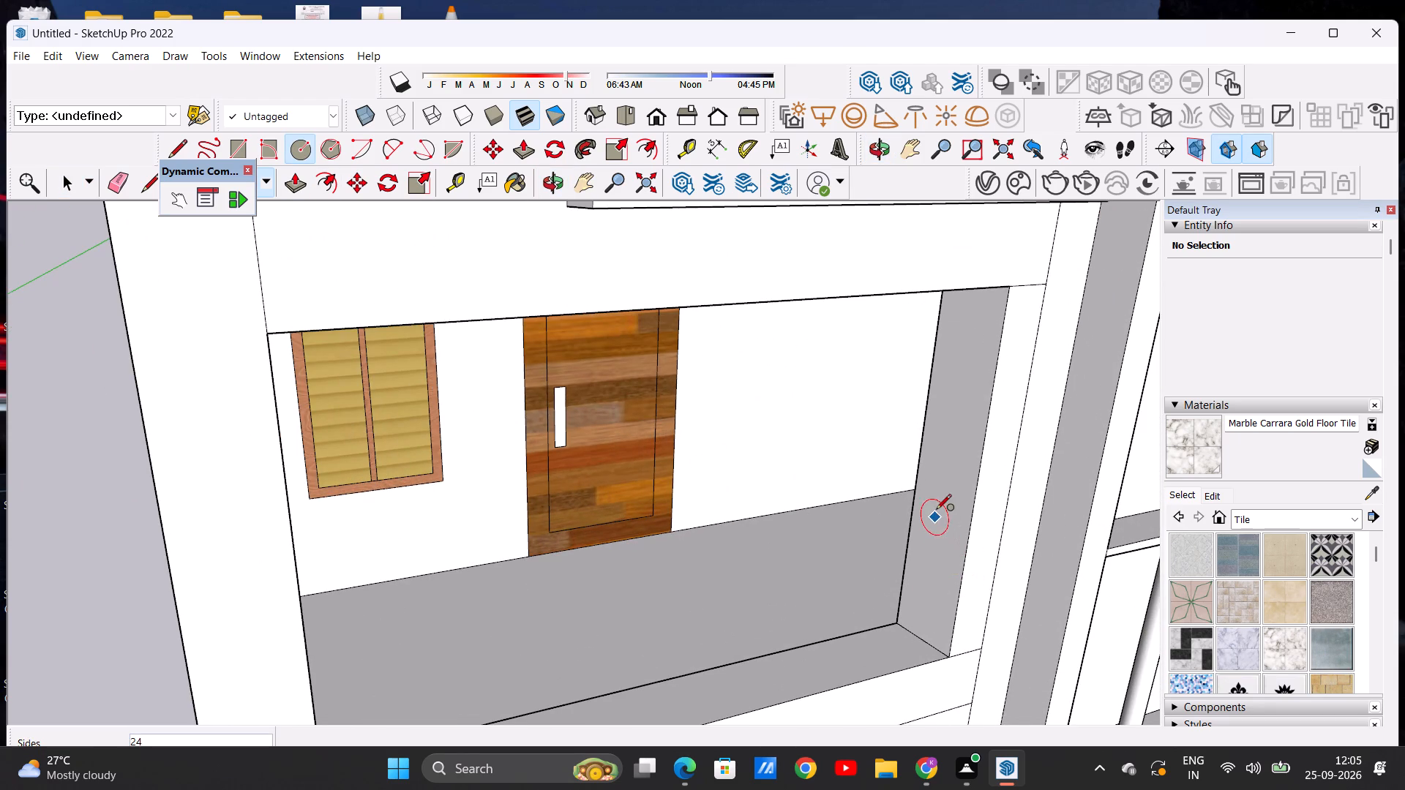
{"action": "scroll", "coordinate": [936, 500], "scroll_direction": "up", "scroll_amount": 20}
{"action": "scroll", "coordinate": [936, 500], "scroll_direction": "up", "scroll_amount": 6}
{"action": "scroll", "coordinate": [964, 473], "scroll_direction": "down", "scroll_amount": 17}
{"action": "scroll", "coordinate": [951, 459], "scroll_direction": "up", "scroll_amount": 15}
{"action": "left_click", "coordinate": [972, 493]}
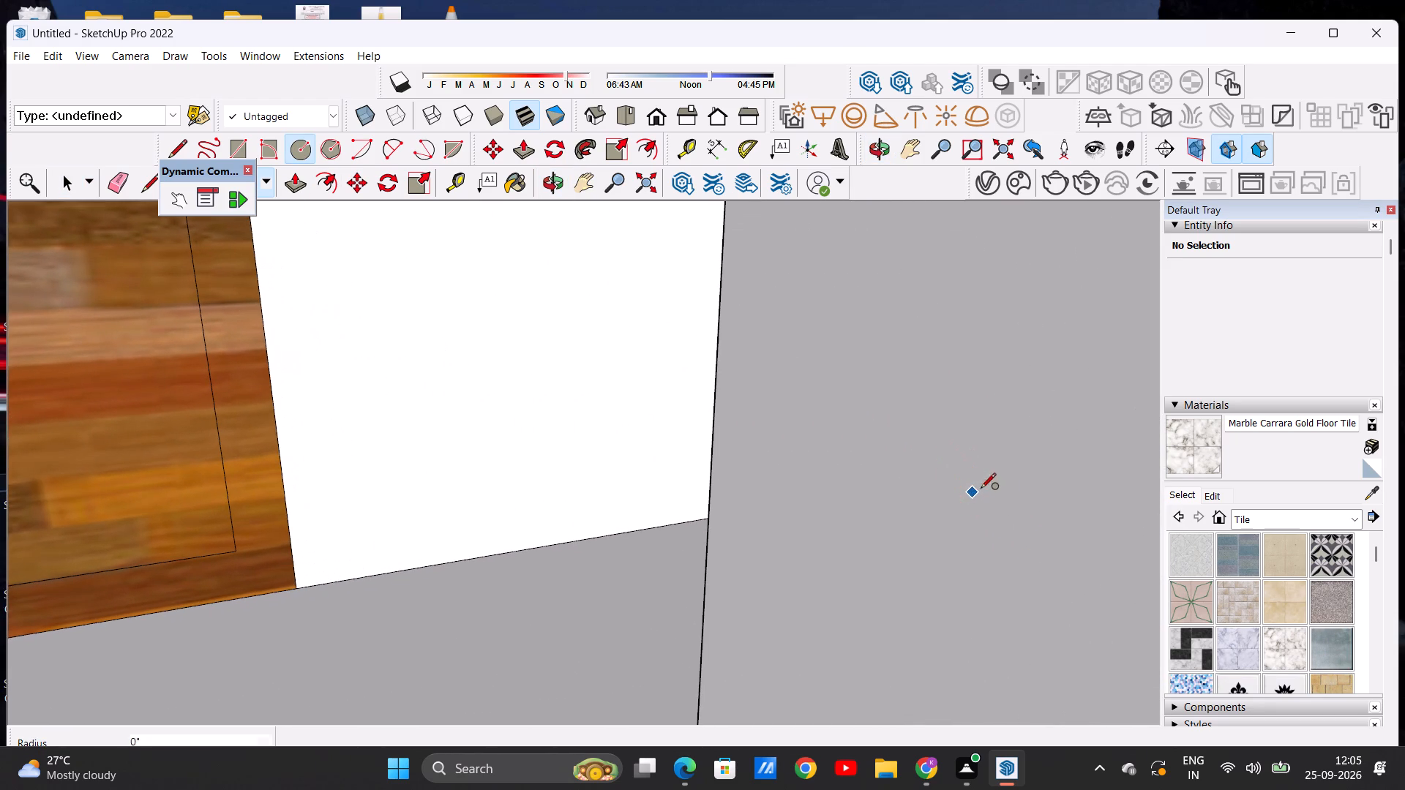
{"action": "left_click", "coordinate": [996, 475]}
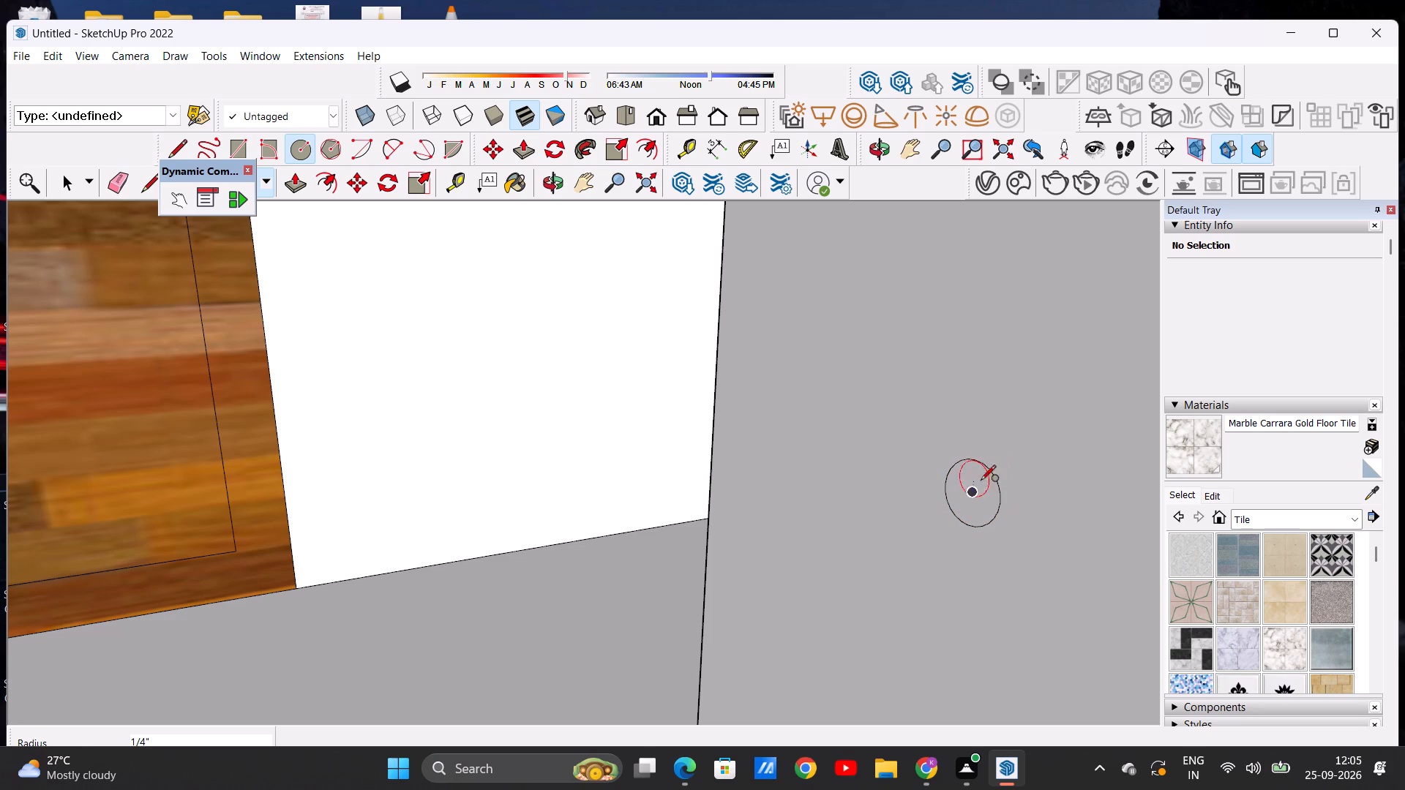
{"action": "key", "text": "space"}
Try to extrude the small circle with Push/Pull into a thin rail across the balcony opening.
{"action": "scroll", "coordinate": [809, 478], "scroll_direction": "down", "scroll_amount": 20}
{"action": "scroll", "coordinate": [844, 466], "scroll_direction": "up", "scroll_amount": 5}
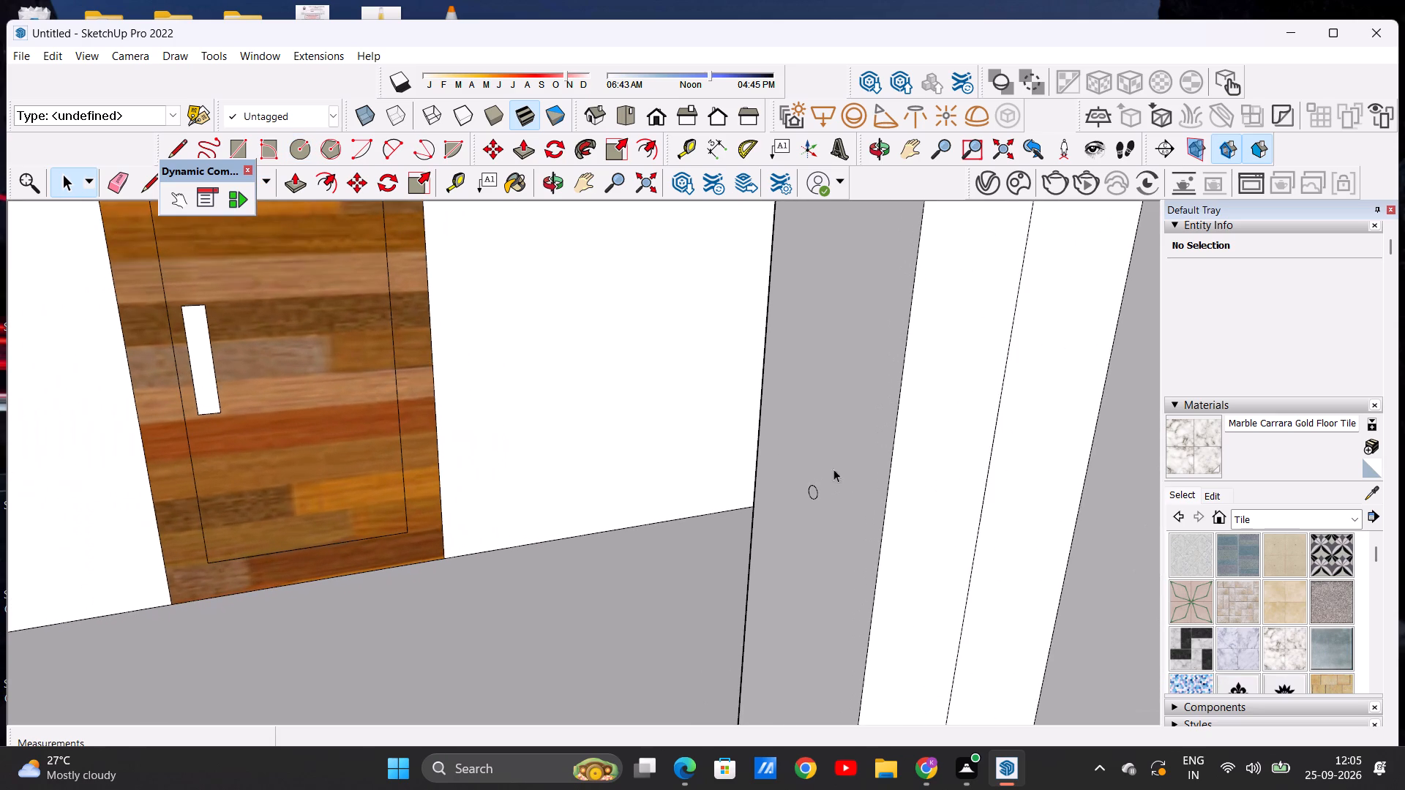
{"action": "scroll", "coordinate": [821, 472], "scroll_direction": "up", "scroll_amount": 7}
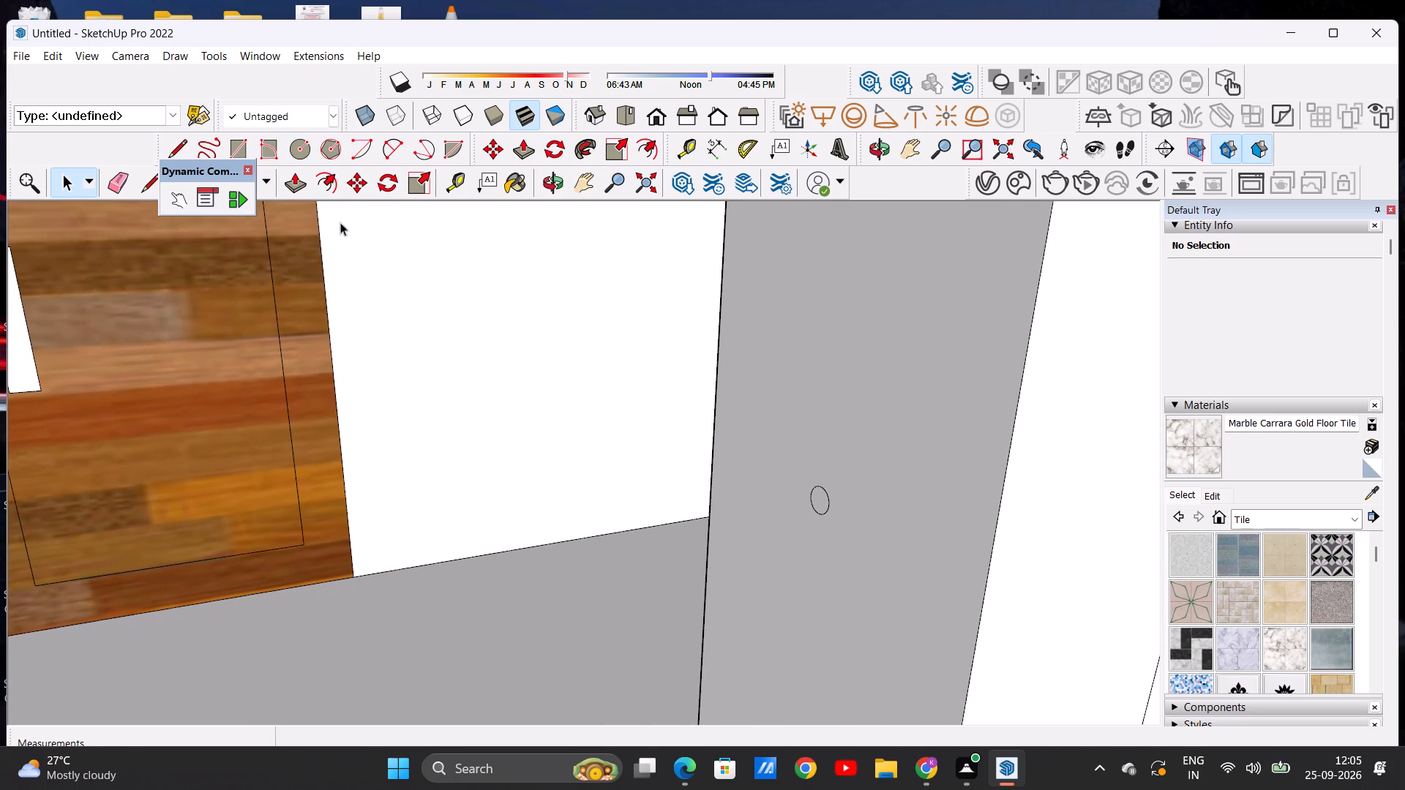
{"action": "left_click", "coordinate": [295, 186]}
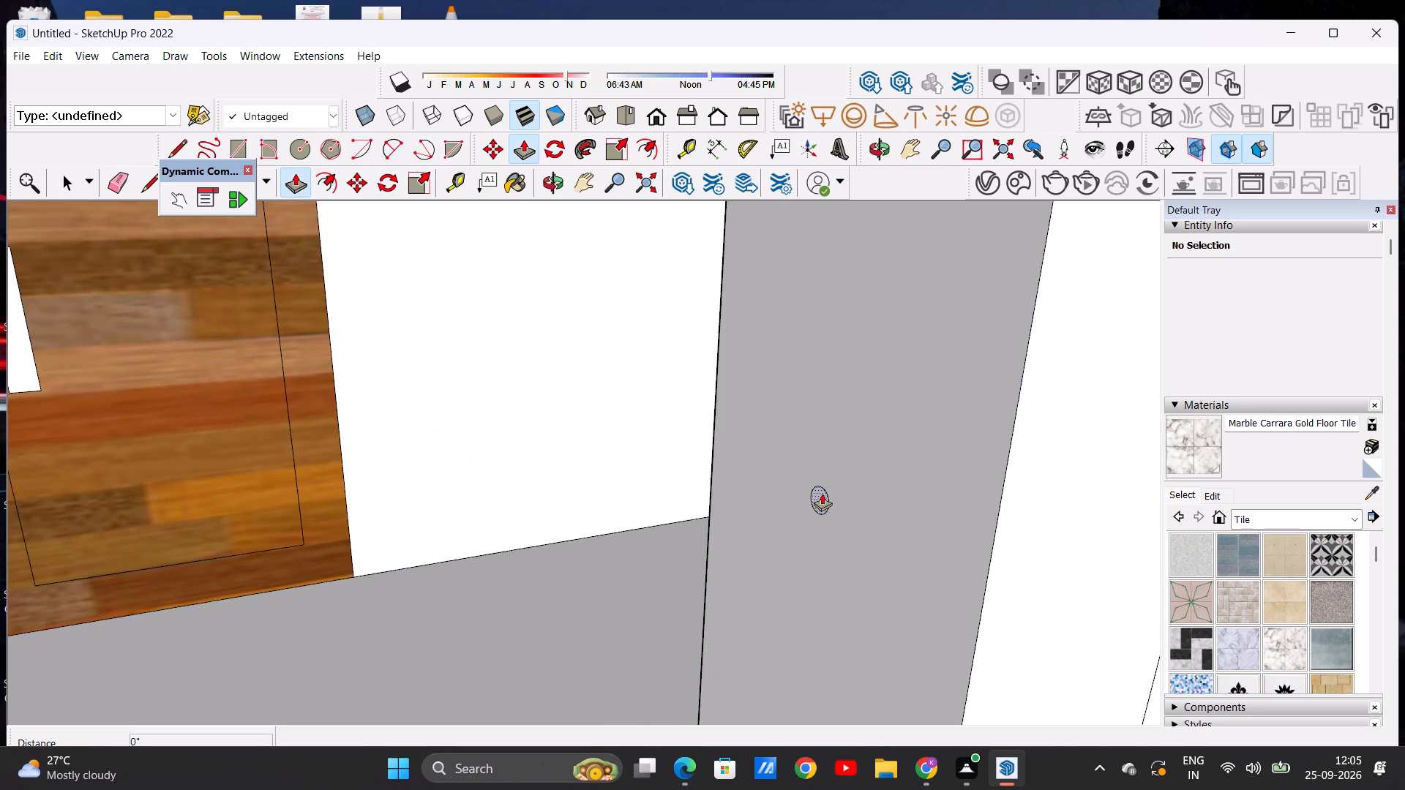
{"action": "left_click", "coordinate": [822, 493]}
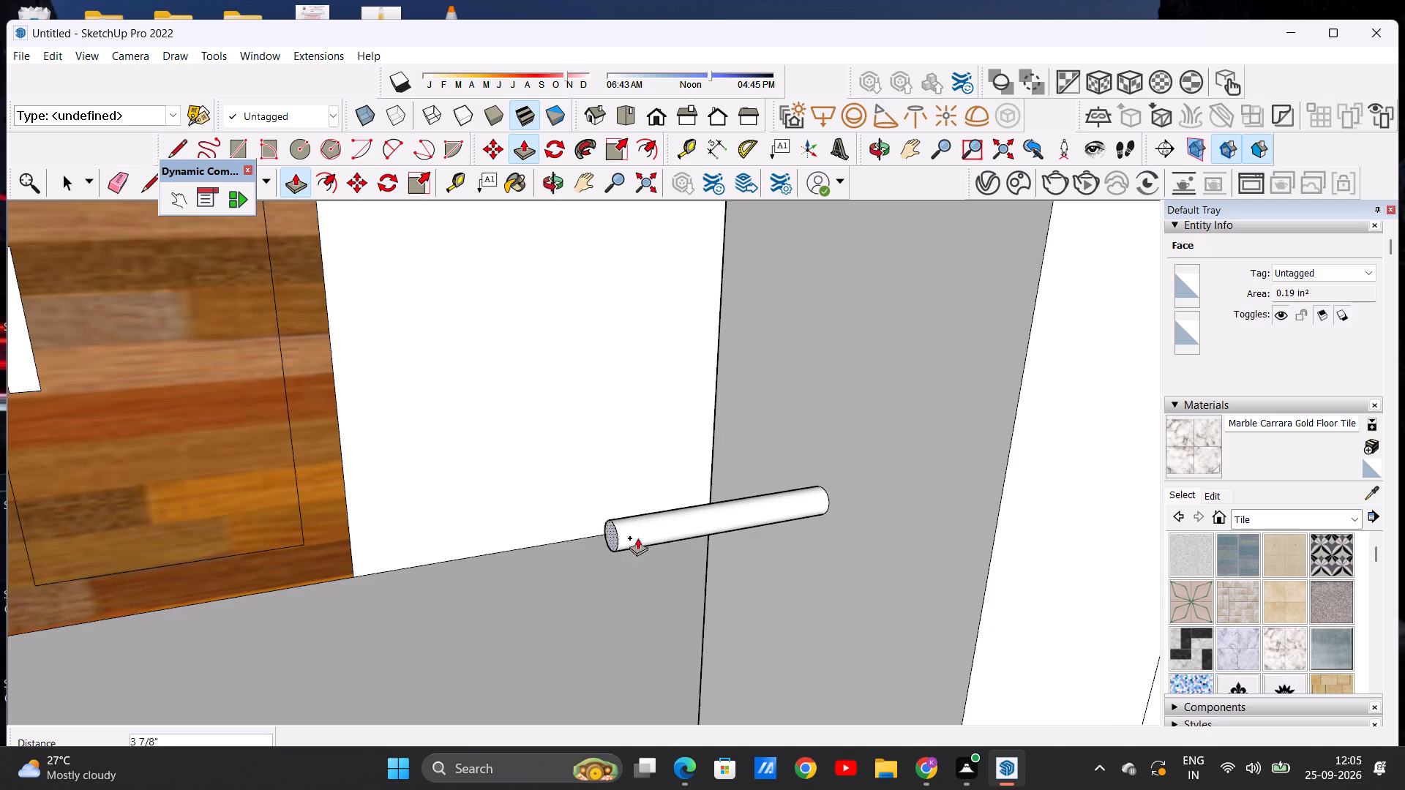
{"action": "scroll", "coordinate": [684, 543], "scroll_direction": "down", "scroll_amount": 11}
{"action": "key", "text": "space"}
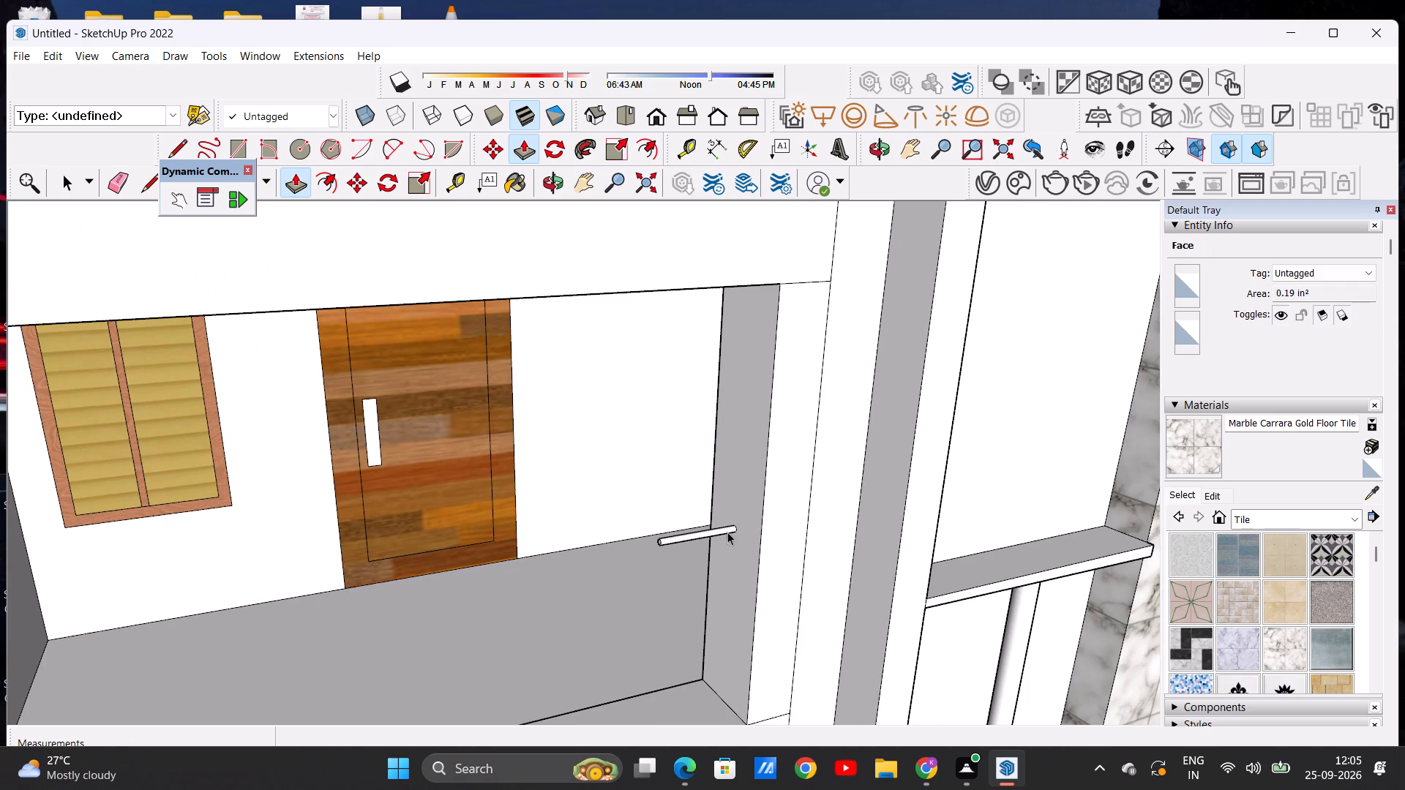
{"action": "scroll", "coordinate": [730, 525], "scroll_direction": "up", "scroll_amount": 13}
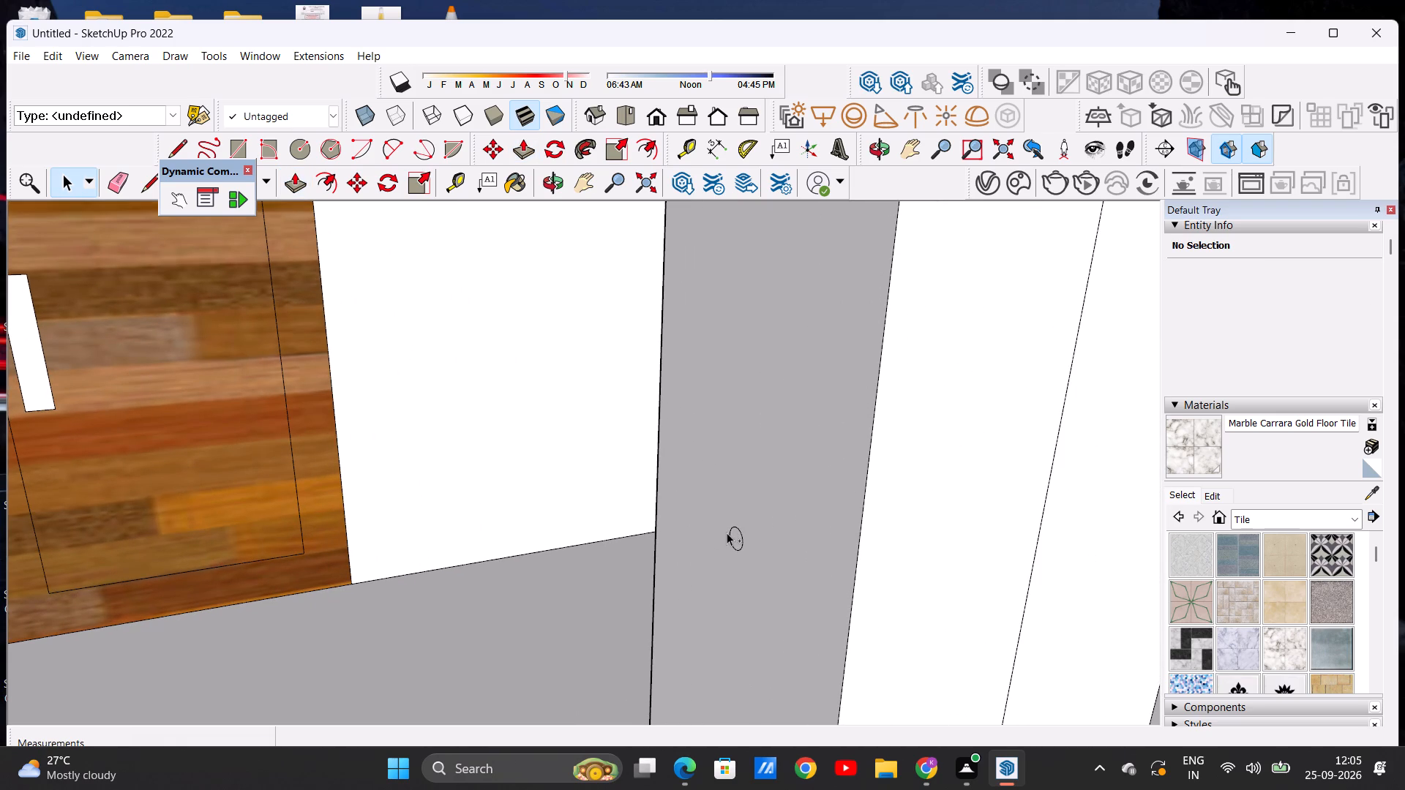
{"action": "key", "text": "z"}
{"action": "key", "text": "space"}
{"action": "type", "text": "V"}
Replace the small circle on the balcony opening's inner side face near the wooden door with one of about 9/16" radius.
{"action": "key", "text": "ctrl+z"}
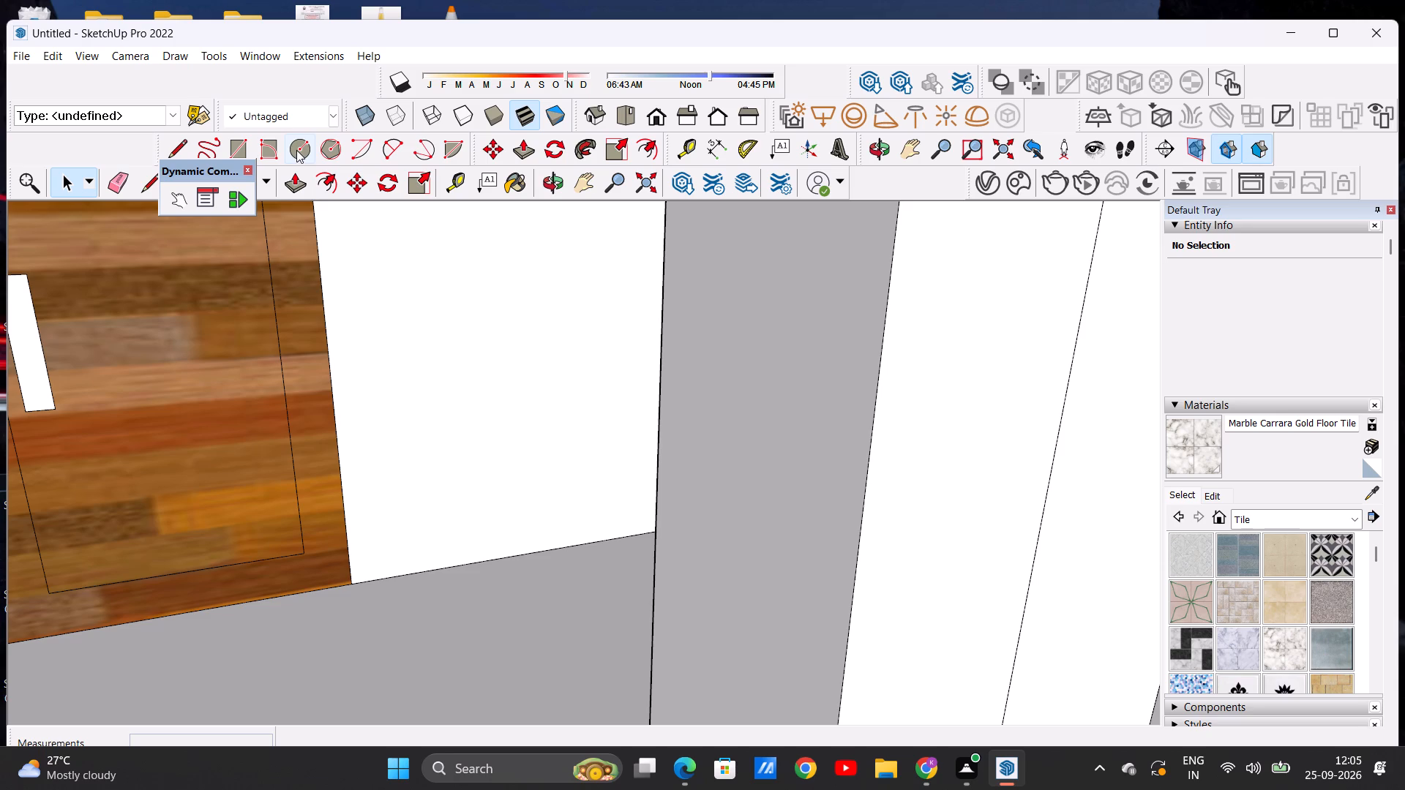
{"action": "left_click", "coordinate": [296, 150]}
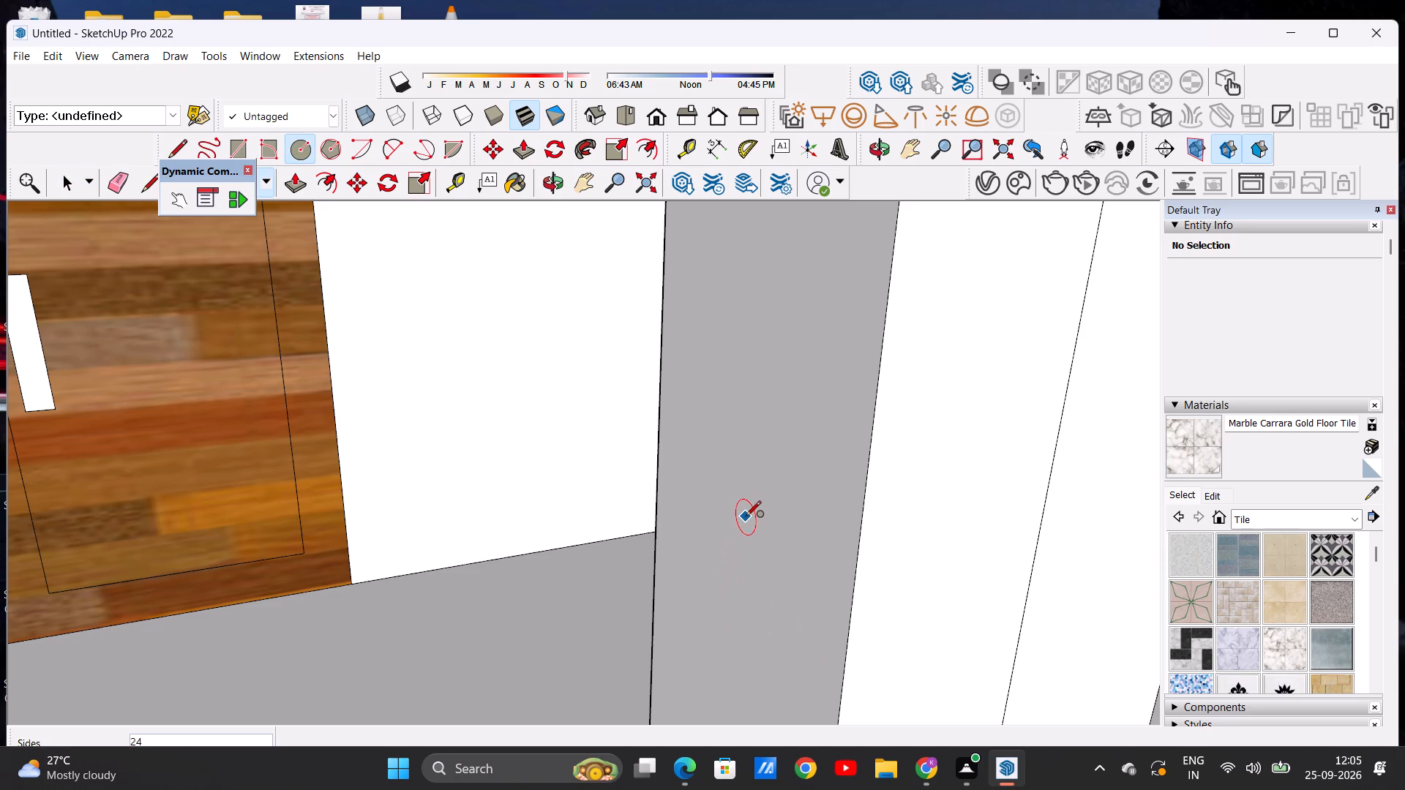
{"action": "left_click", "coordinate": [732, 527]}
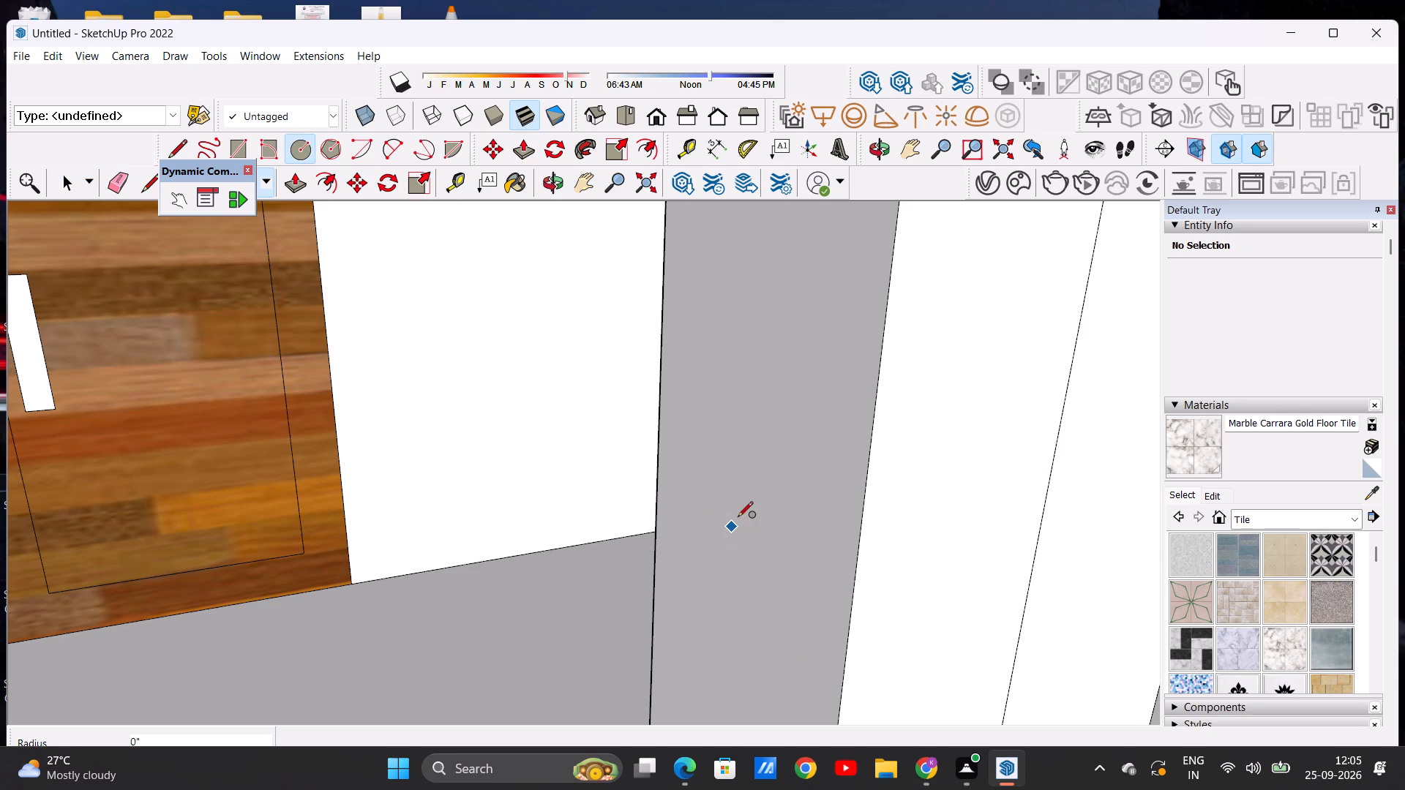
{"action": "left_click", "coordinate": [741, 502]}
{"action": "key", "text": "space"}
Extrude the circle with Push/Pull about 4' 11" across the balcony opening to the opposite side face as a round handrail.
{"action": "middle_click_drag", "start_coordinate": [772, 572], "coordinate": [642, 552]}
{"action": "scroll", "coordinate": [725, 557], "scroll_direction": "down", "scroll_amount": 11}
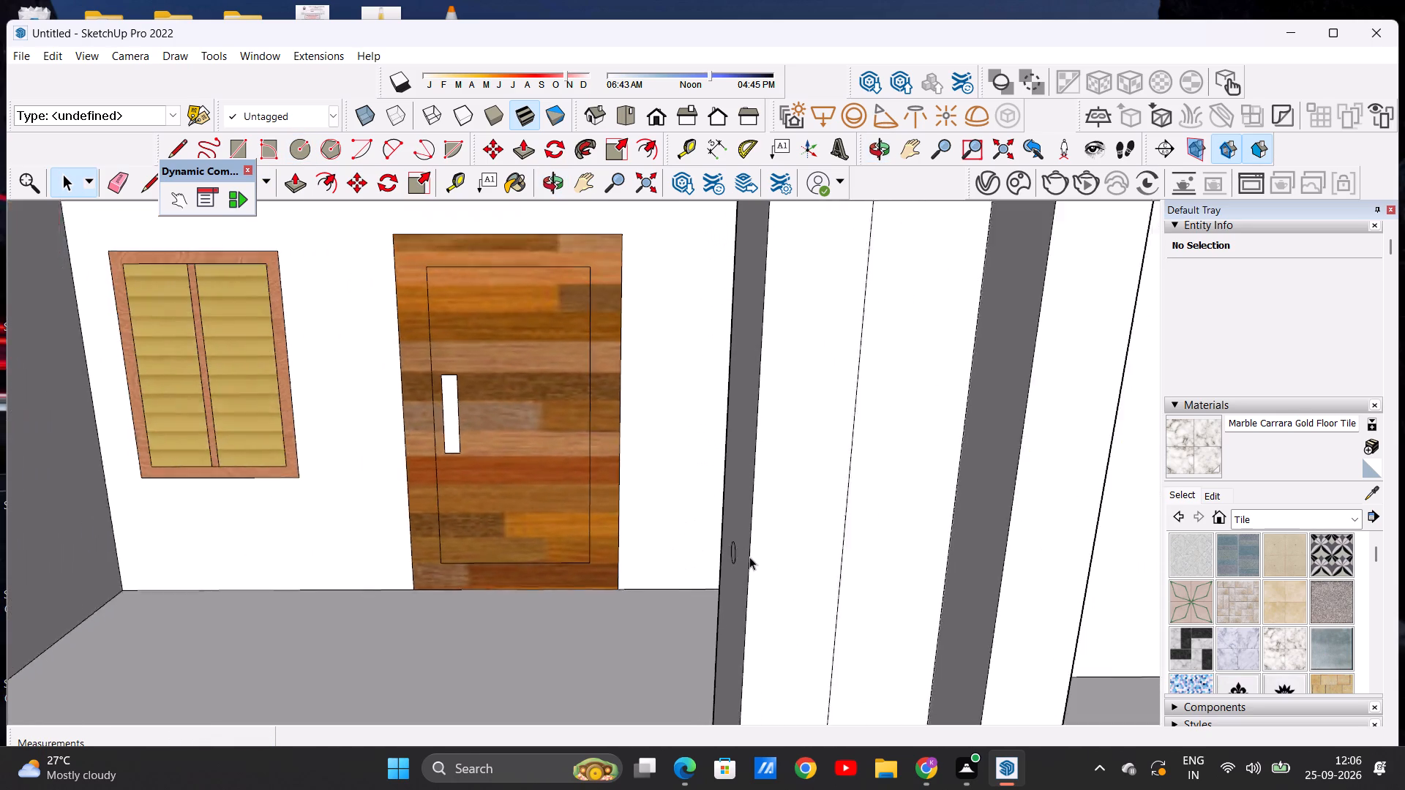
{"action": "scroll", "coordinate": [749, 557], "scroll_direction": "down", "scroll_amount": 9}
{"action": "middle_click_drag", "start_coordinate": [683, 571], "coordinate": [781, 588]}
{"action": "scroll", "coordinate": [791, 552], "scroll_direction": "up", "scroll_amount": 5}
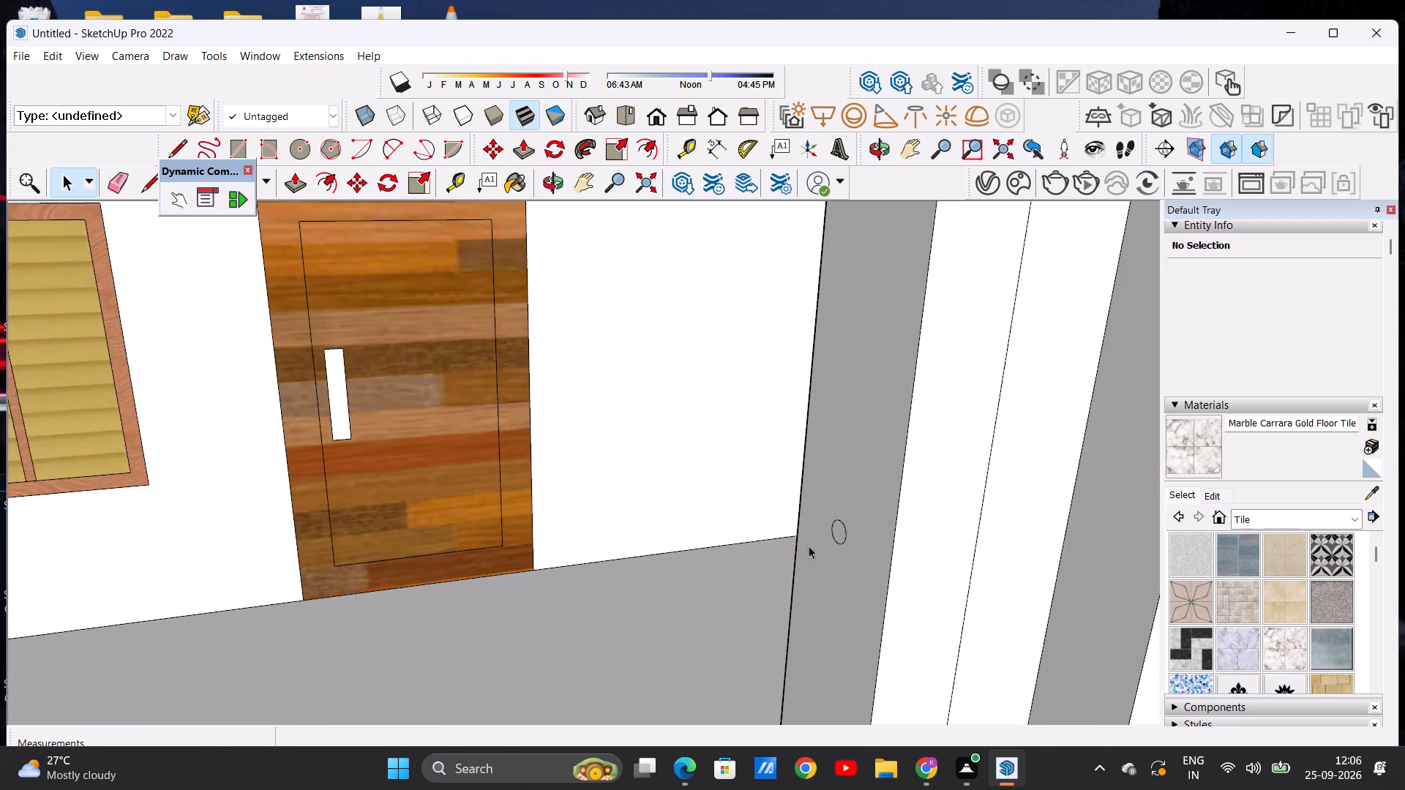
{"action": "scroll", "coordinate": [809, 546], "scroll_direction": "up", "scroll_amount": 3}
{"action": "left_click", "coordinate": [292, 181]}
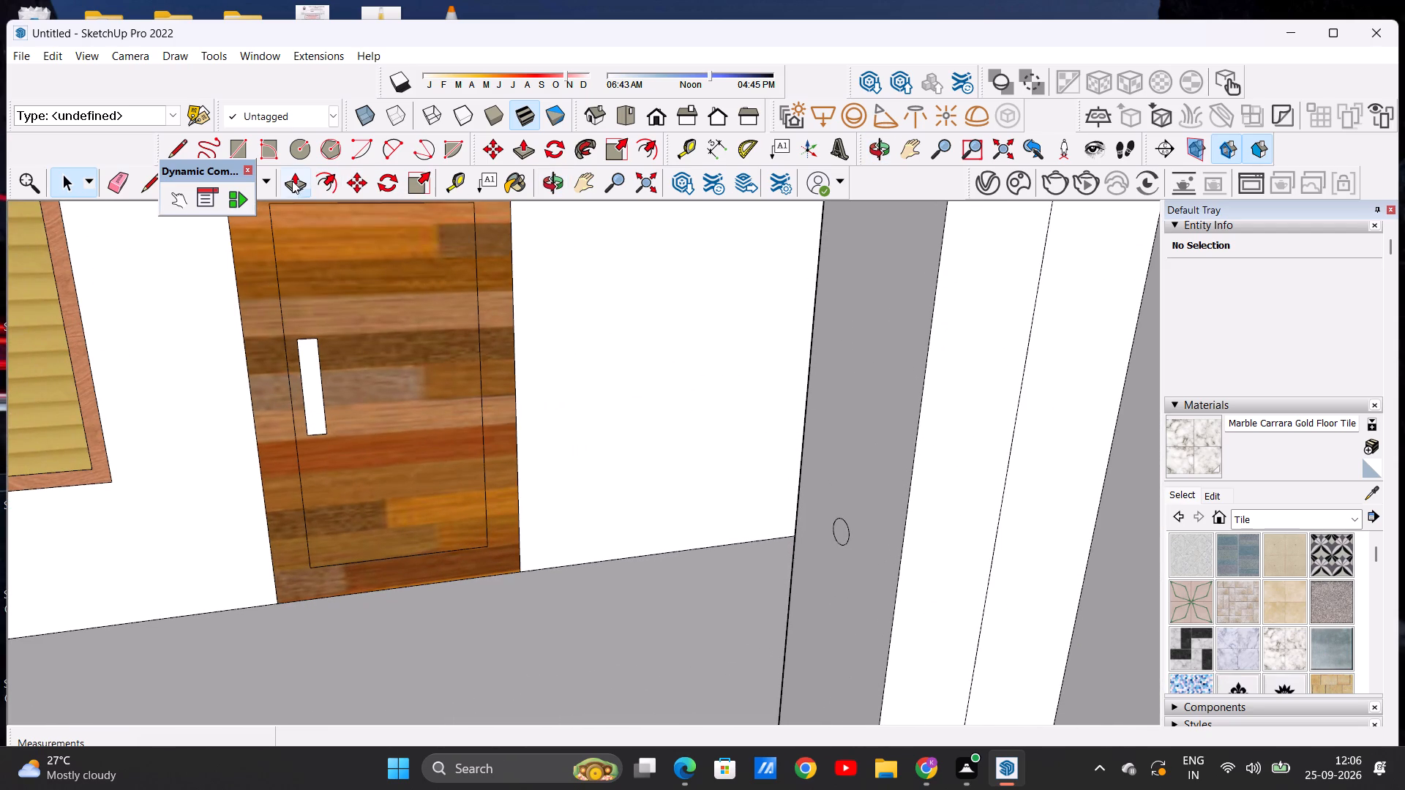
{"action": "scroll", "coordinate": [880, 542], "scroll_direction": "up", "scroll_amount": 5}
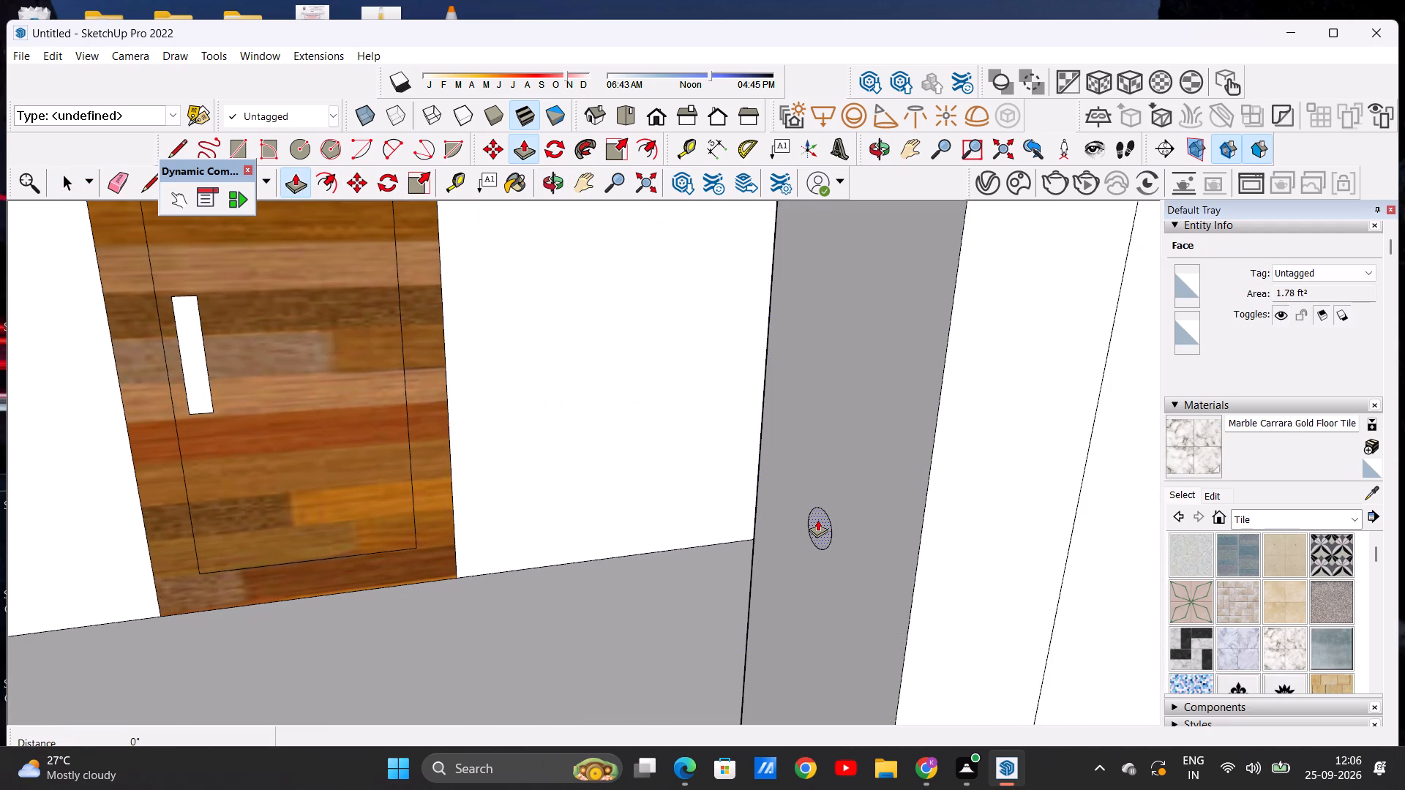
{"action": "left_click", "coordinate": [817, 519]}
{"action": "scroll", "coordinate": [649, 537], "scroll_direction": "down", "scroll_amount": 13}
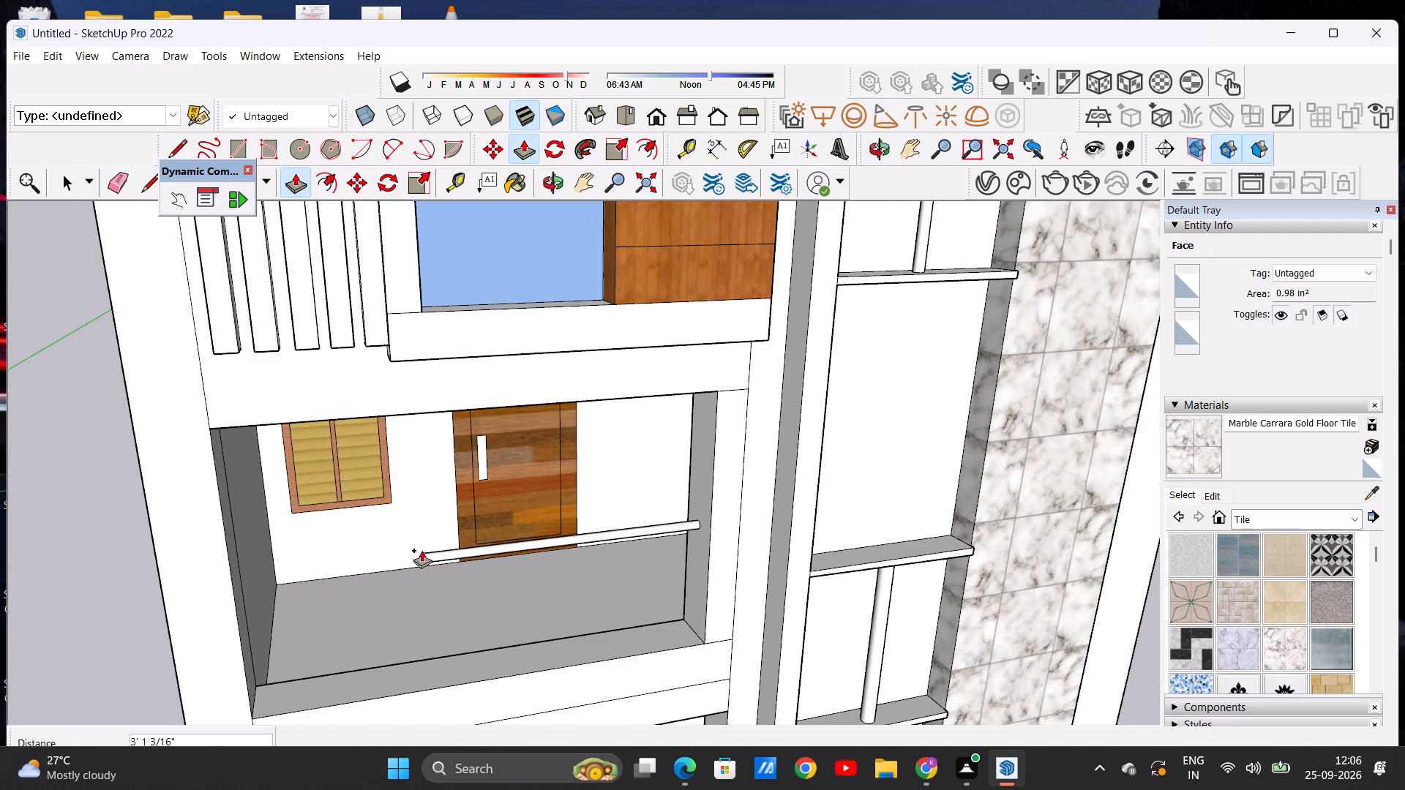
{"action": "scroll", "coordinate": [414, 557], "scroll_direction": "down", "scroll_amount": 7}
{"action": "scroll", "coordinate": [372, 557], "scroll_direction": "up", "scroll_amount": 6}
{"action": "scroll", "coordinate": [293, 590], "scroll_direction": "up", "scroll_amount": 2}
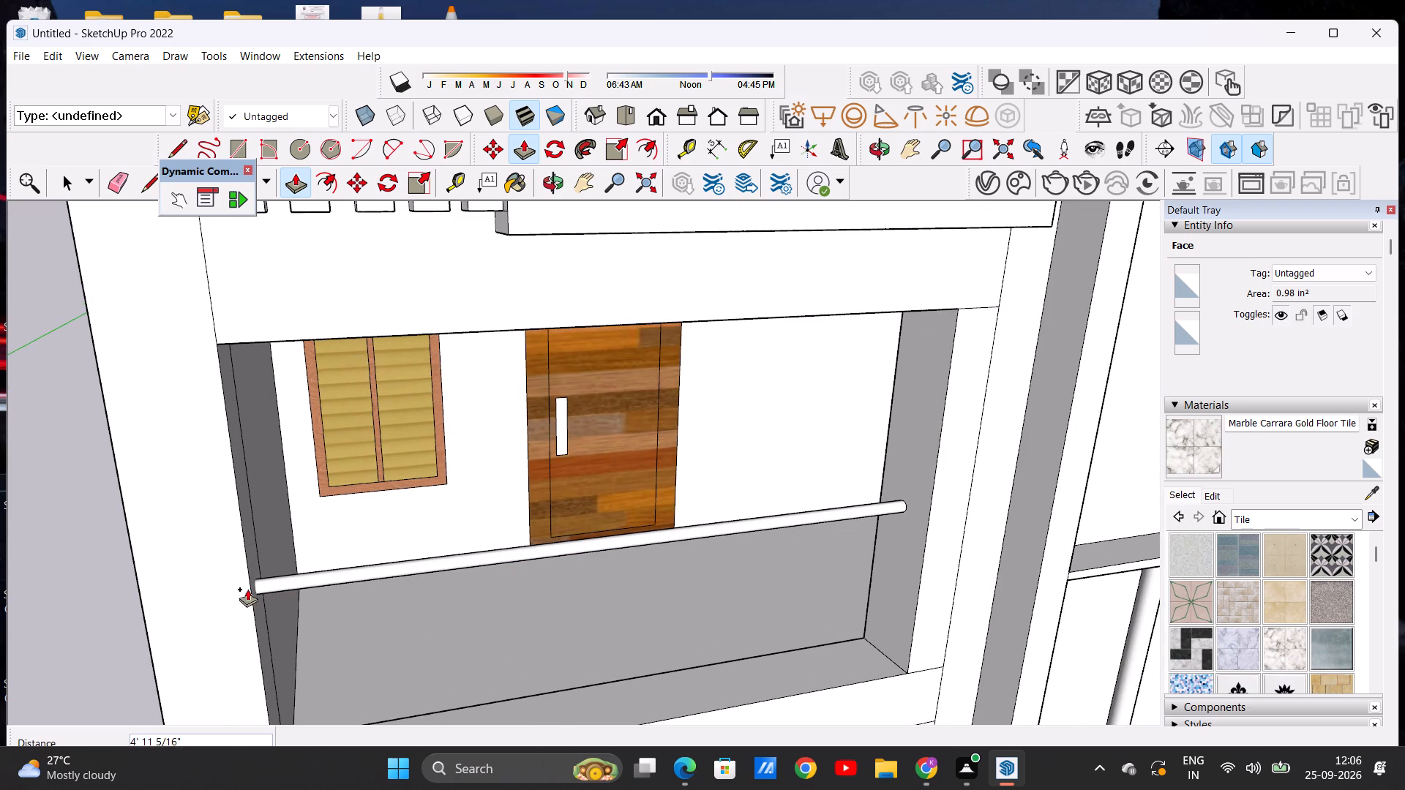
{"action": "scroll", "coordinate": [261, 582], "scroll_direction": "up", "scroll_amount": 12}
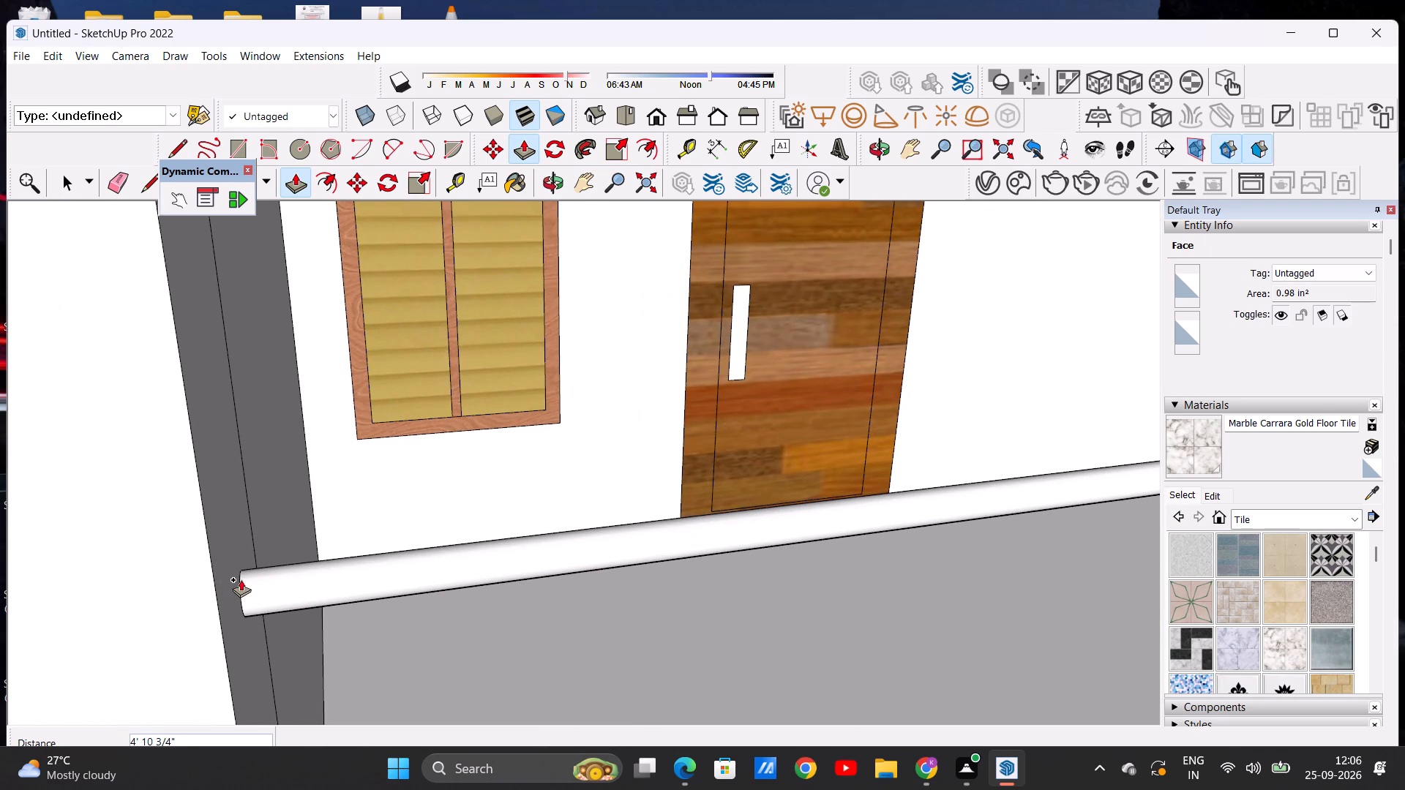
{"action": "left_click", "coordinate": [232, 583]}
{"action": "scroll", "coordinate": [312, 628], "scroll_direction": "down", "scroll_amount": 10}
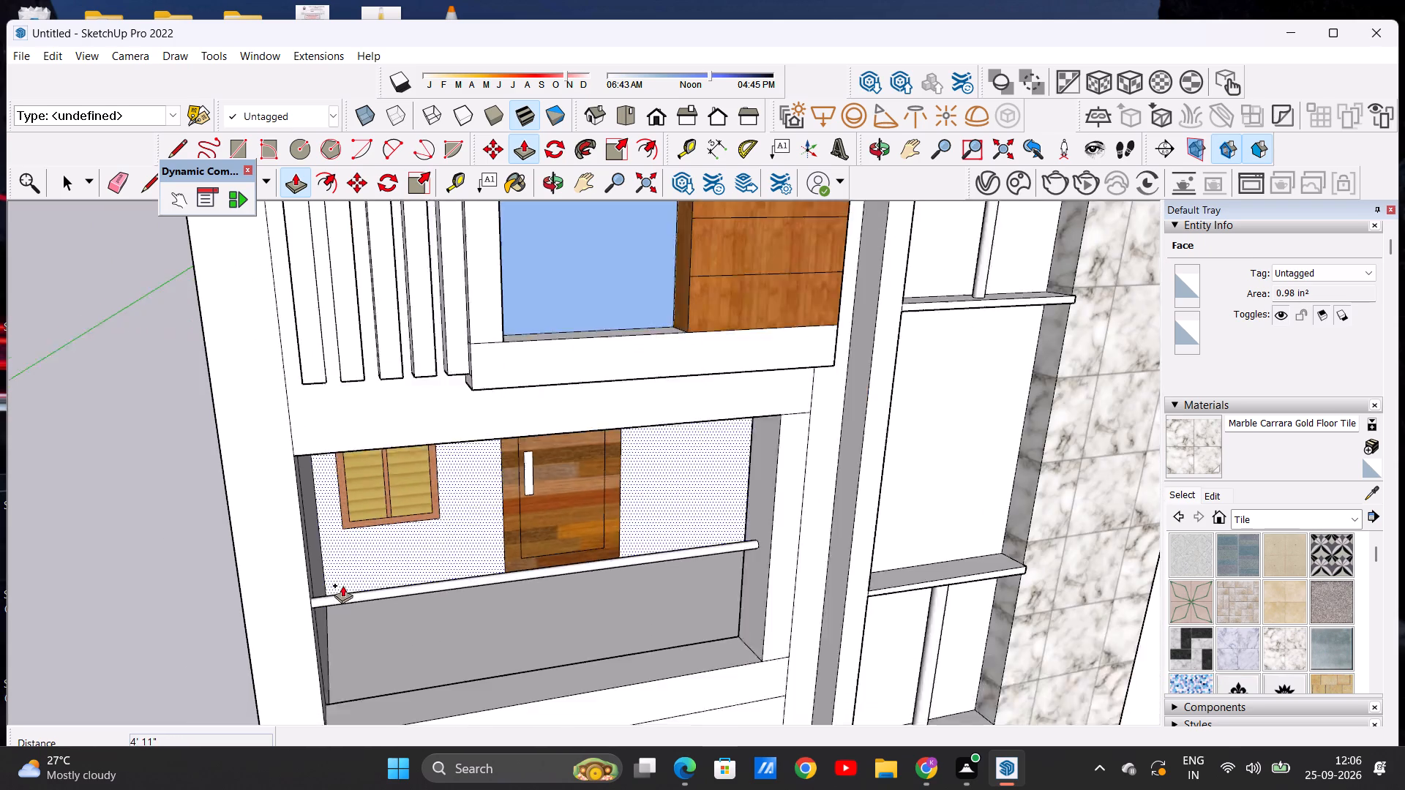
{"action": "scroll", "coordinate": [342, 585], "scroll_direction": "down", "scroll_amount": 1}
{"action": "middle_click_drag", "start_coordinate": [389, 648], "coordinate": [359, 612]}
{"action": "key", "text": "space"}
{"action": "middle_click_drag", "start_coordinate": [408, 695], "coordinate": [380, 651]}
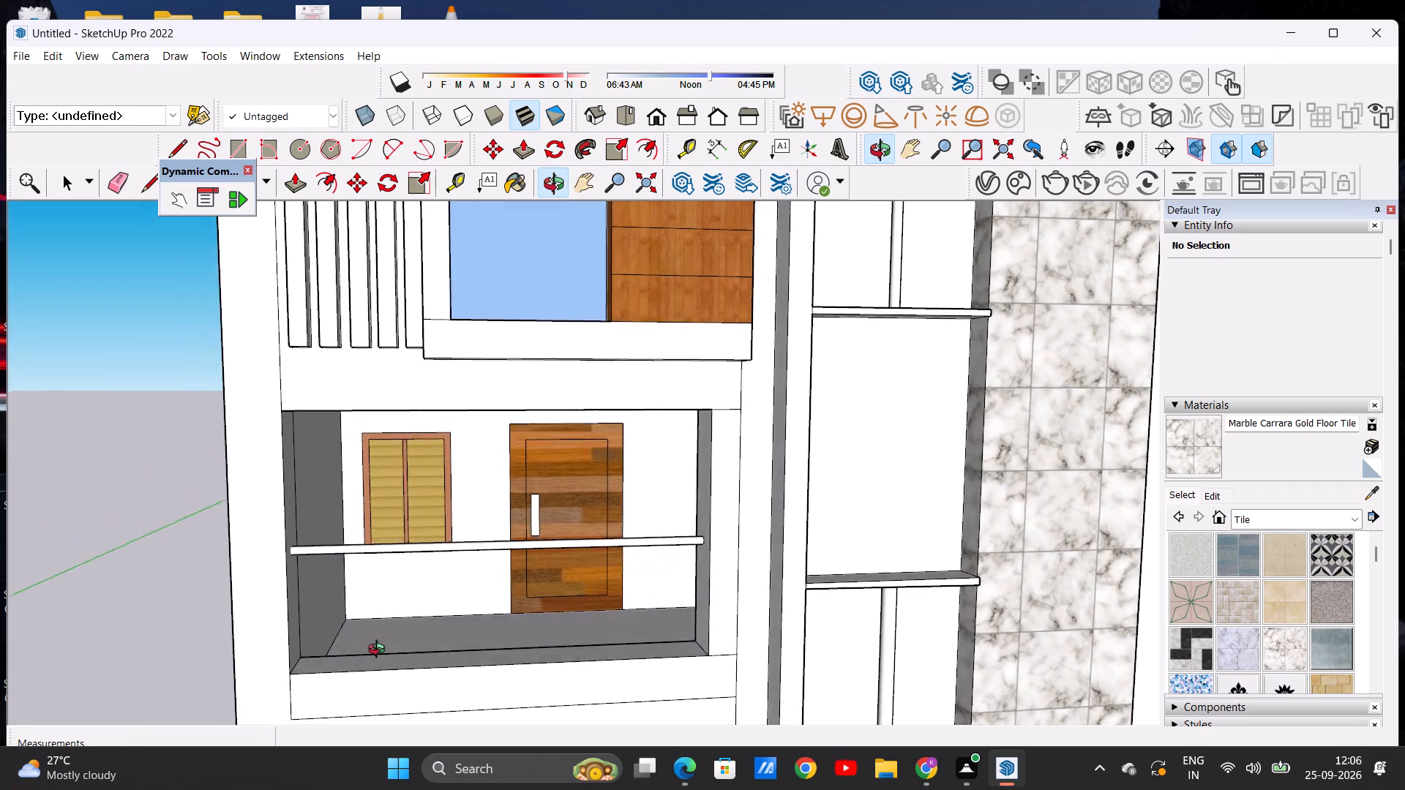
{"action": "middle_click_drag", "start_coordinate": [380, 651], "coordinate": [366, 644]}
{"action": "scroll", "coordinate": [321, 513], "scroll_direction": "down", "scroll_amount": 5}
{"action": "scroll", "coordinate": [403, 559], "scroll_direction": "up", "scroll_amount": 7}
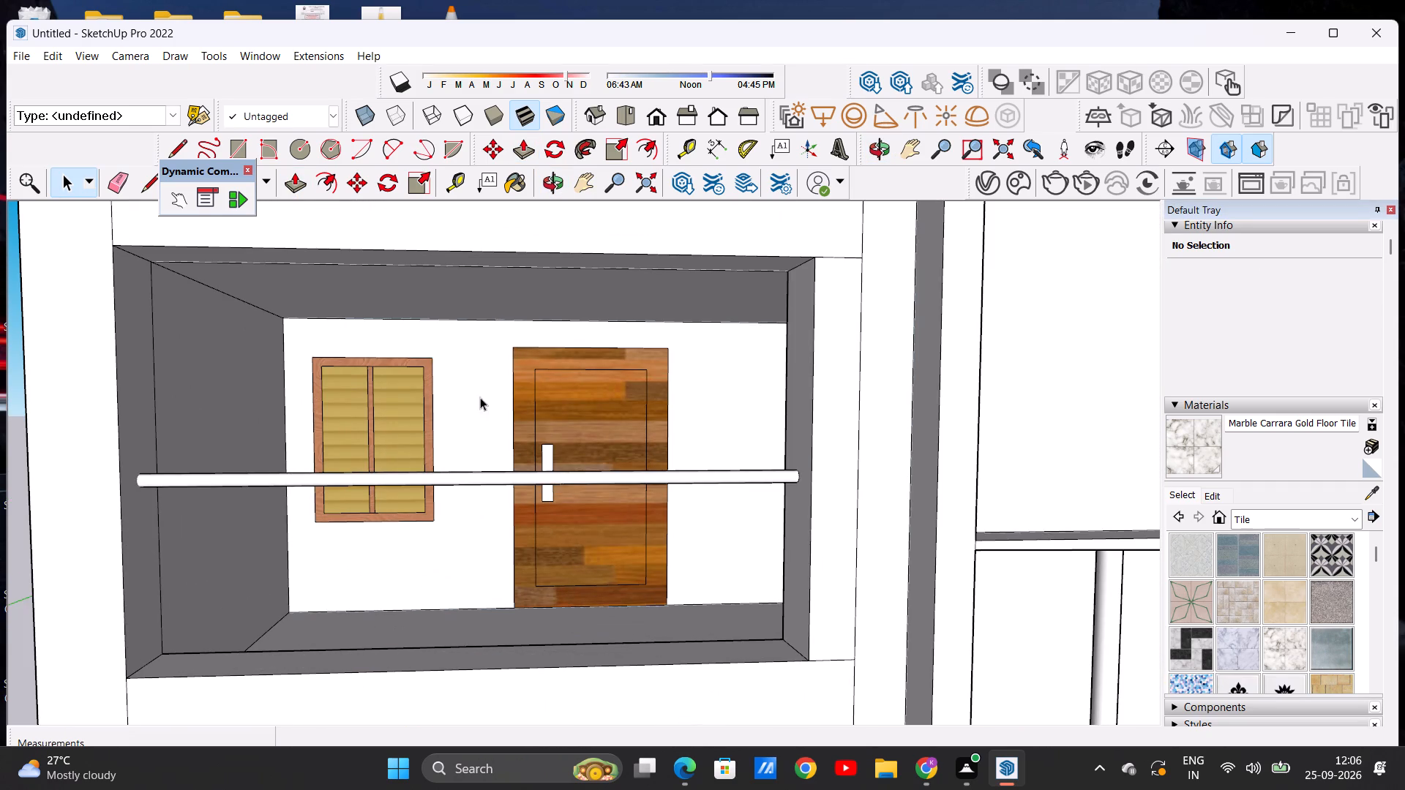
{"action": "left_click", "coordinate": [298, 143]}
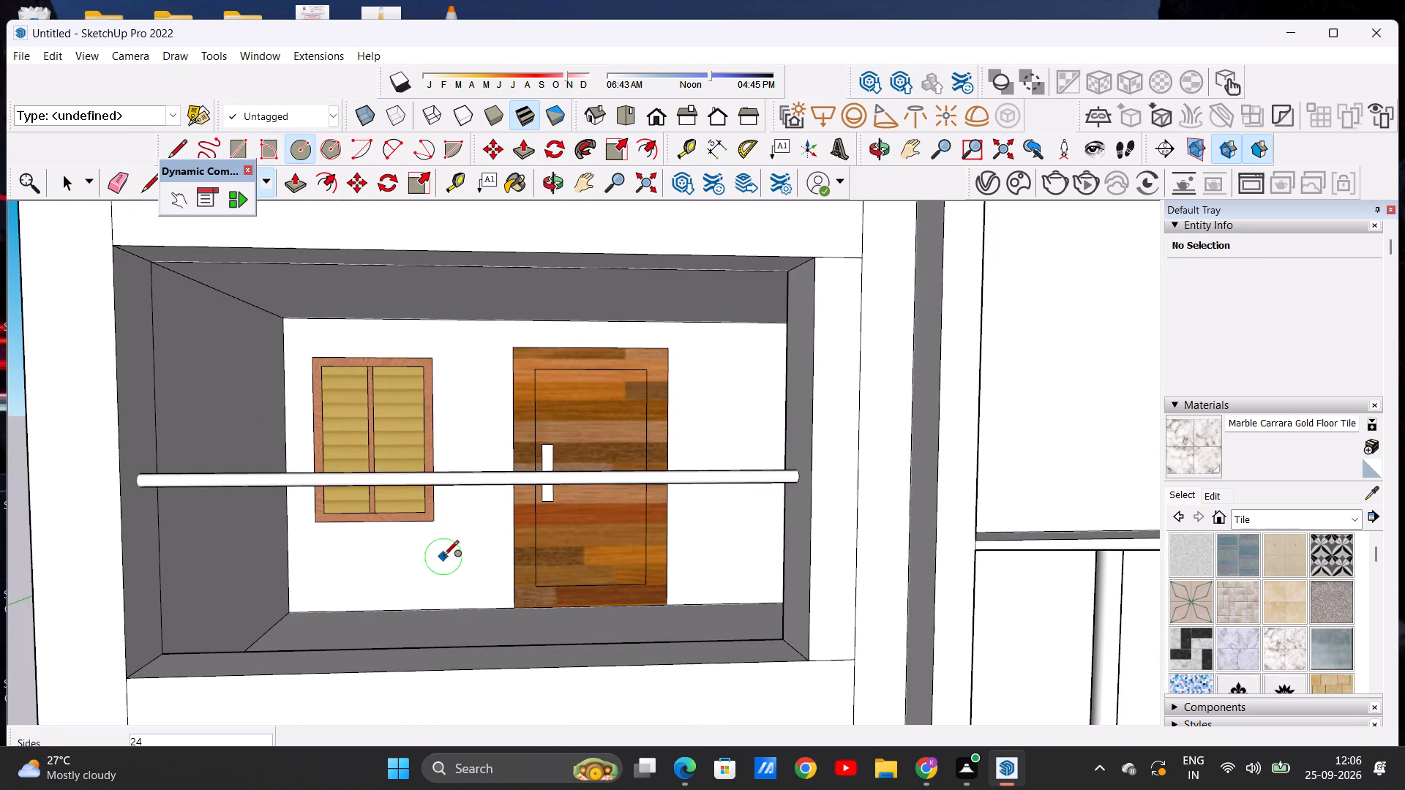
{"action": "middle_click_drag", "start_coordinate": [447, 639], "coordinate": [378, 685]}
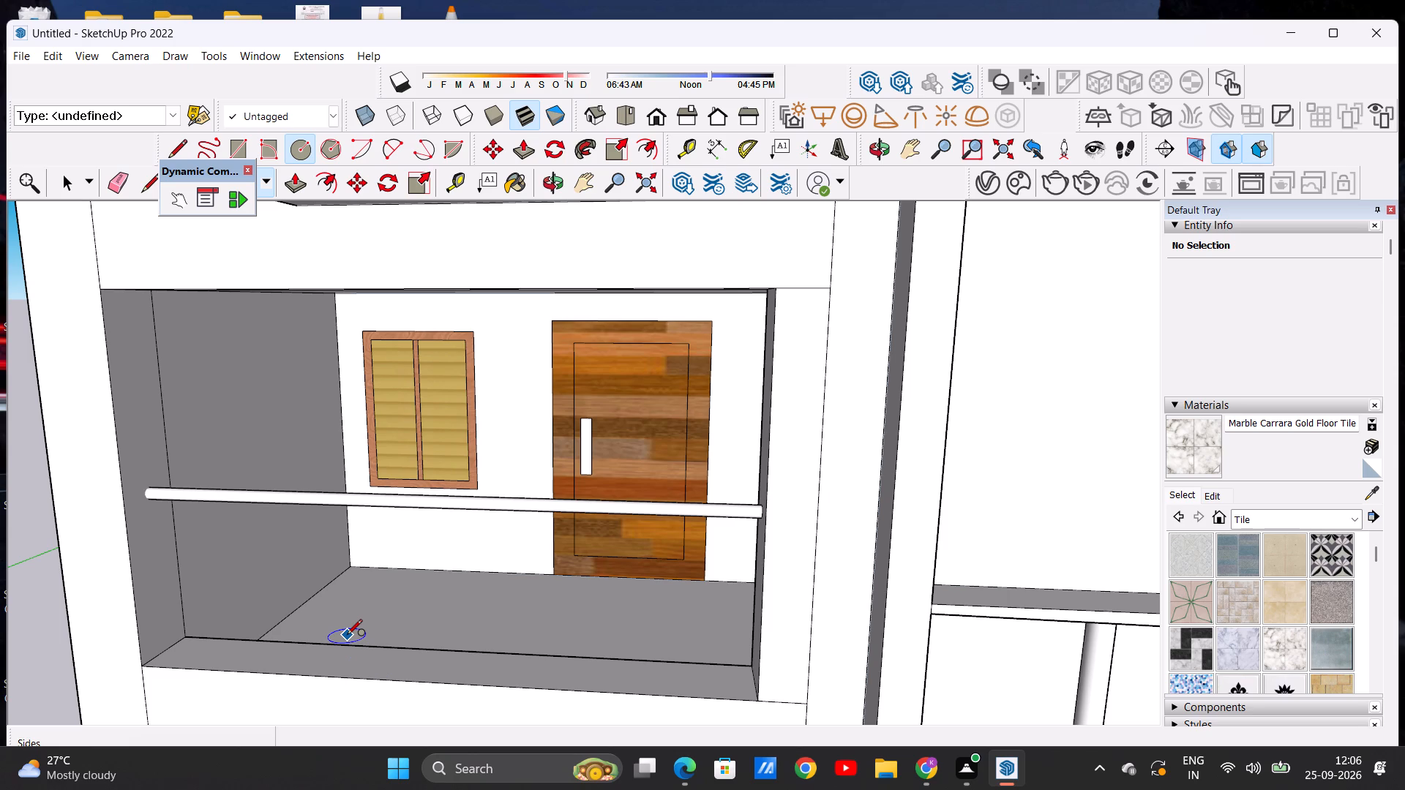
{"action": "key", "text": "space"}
Raise the balcony's front ledge about 1' 2 1/2" with Push/Pull to form a solid parapet just below the handrail.
{"action": "middle_click_drag", "start_coordinate": [484, 642], "coordinate": [524, 677]}
{"action": "scroll", "coordinate": [535, 628], "scroll_direction": "down", "scroll_amount": 5}
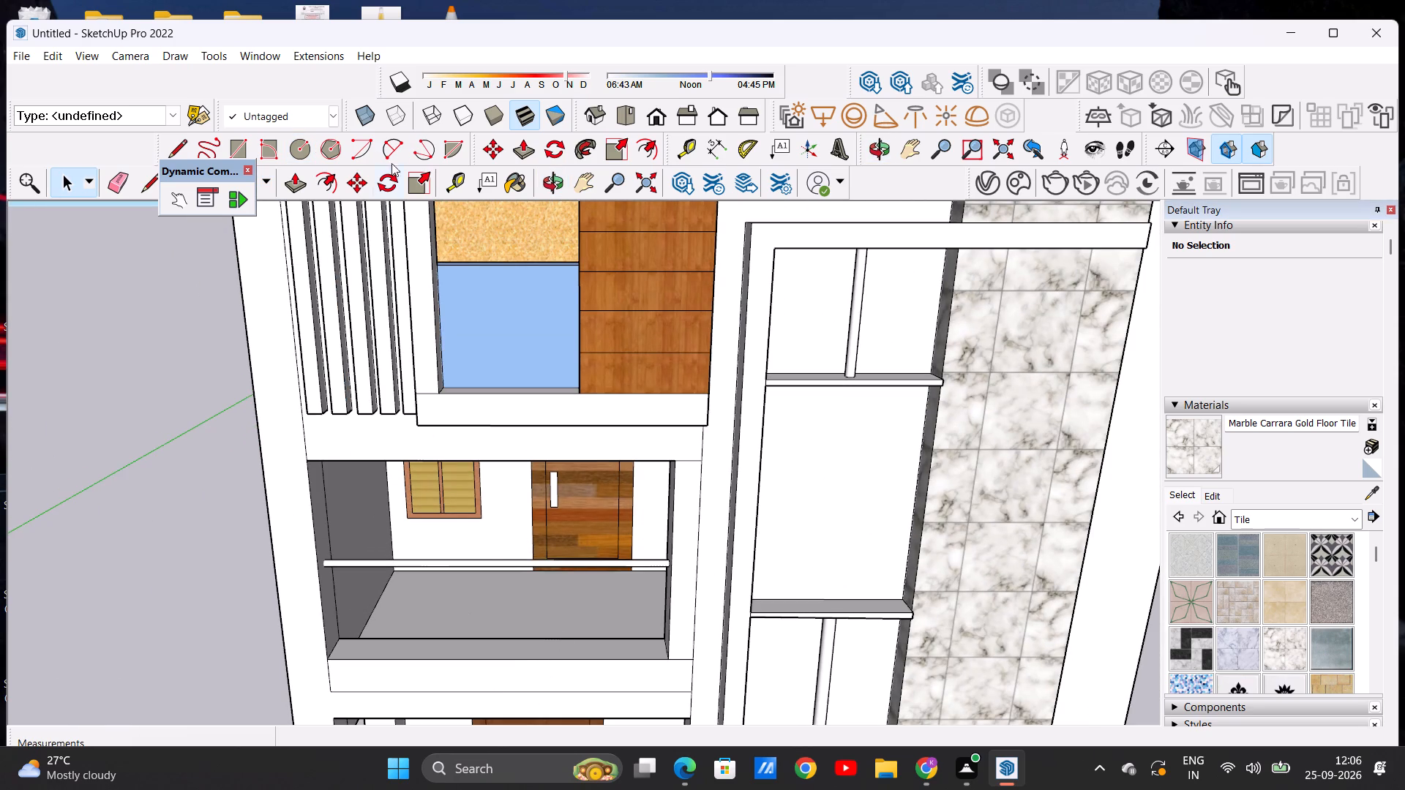
{"action": "left_click", "coordinate": [293, 179]}
{"action": "scroll", "coordinate": [632, 642], "scroll_direction": "up", "scroll_amount": 3}
{"action": "left_click", "coordinate": [634, 637]}
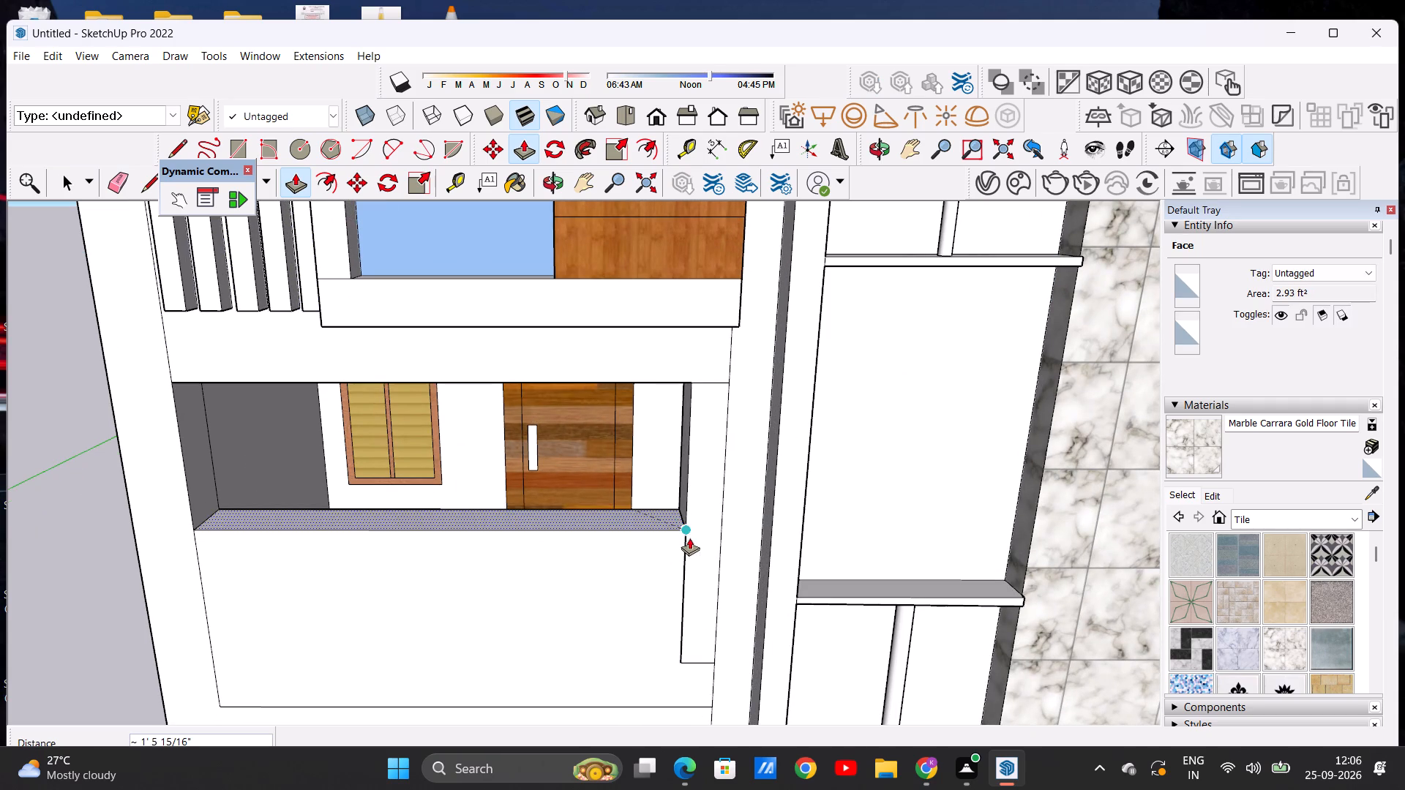
{"action": "scroll", "coordinate": [691, 555], "scroll_direction": "up", "scroll_amount": 6}
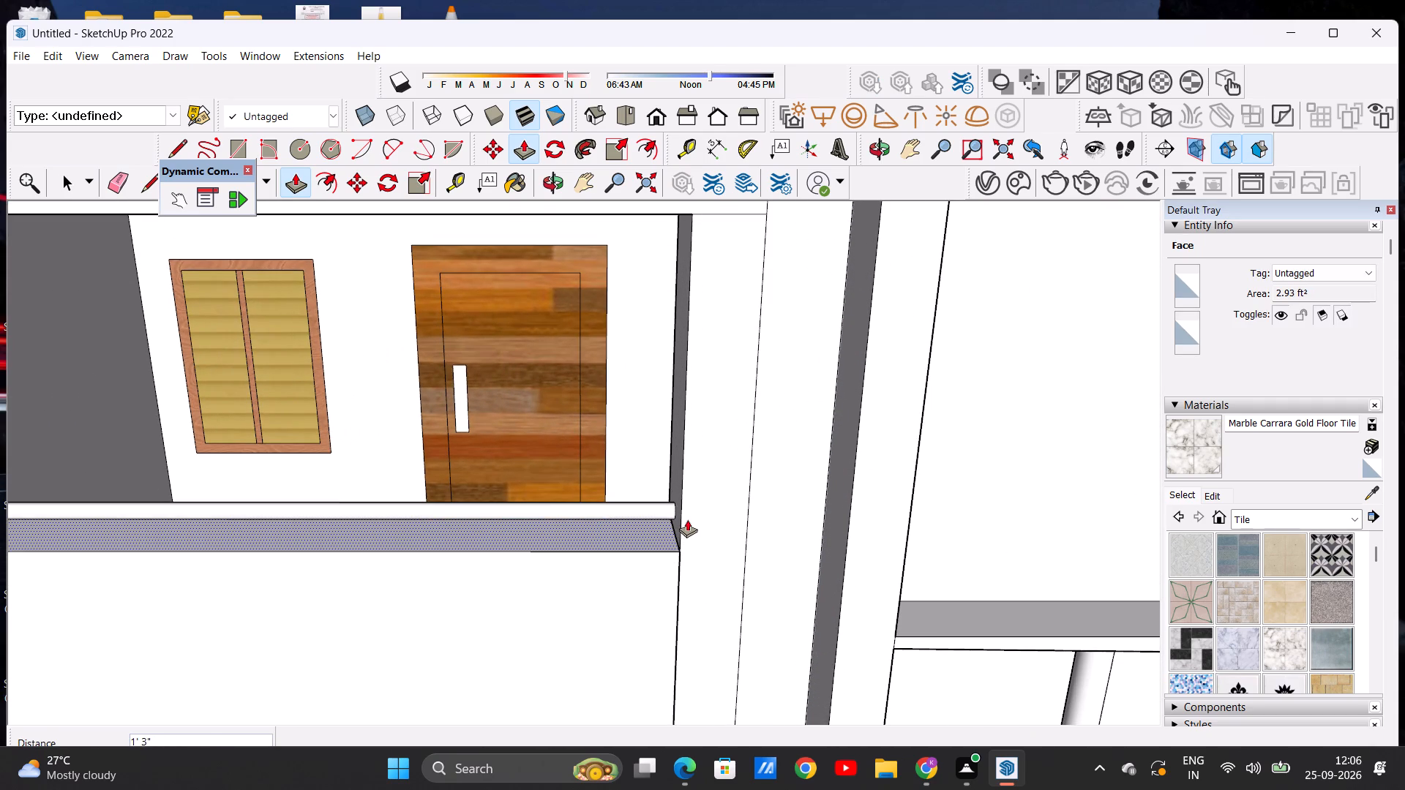
{"action": "left_click", "coordinate": [686, 525]}
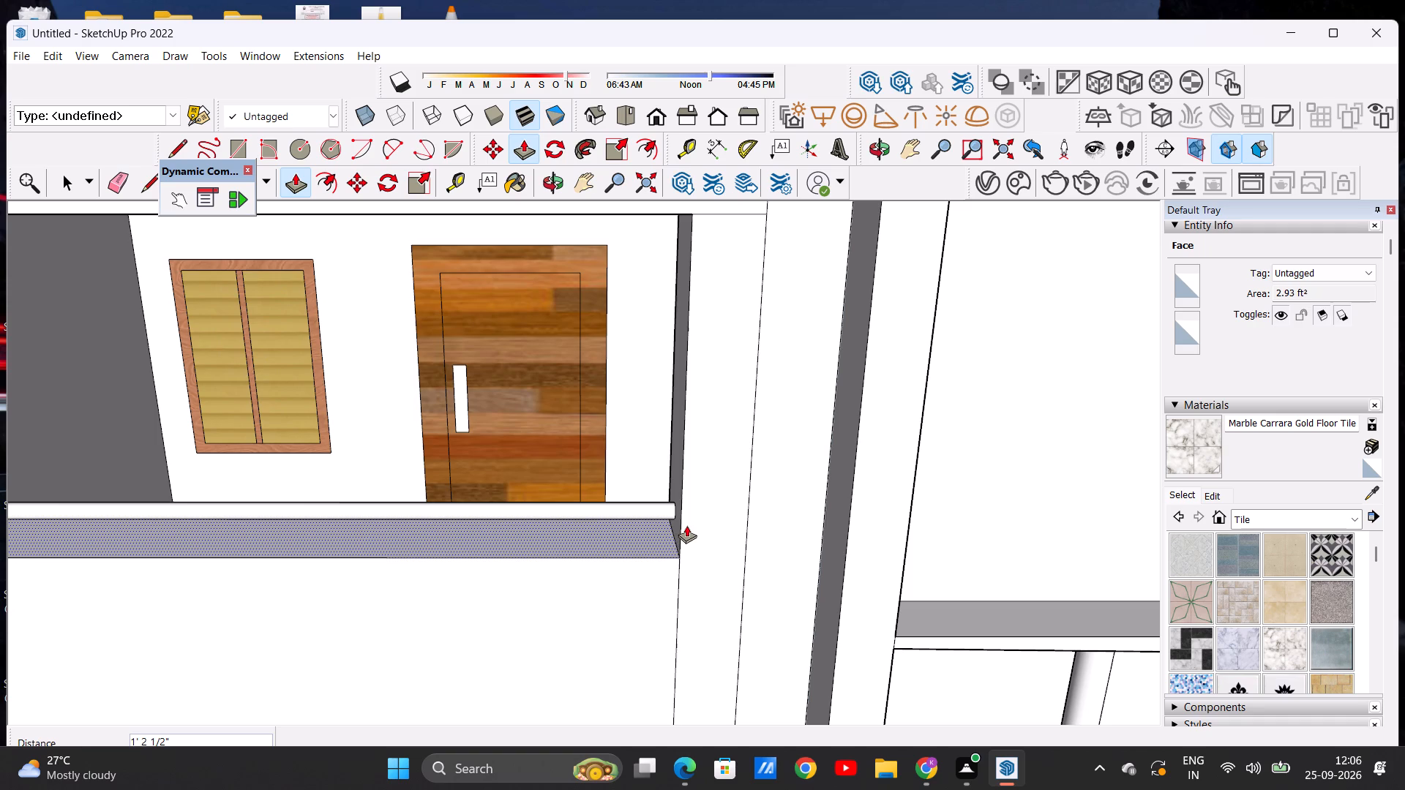
{"action": "key", "text": "space"}
Examine the raised parapet and the handrail above it from the front of the facade.
{"action": "middle_click_drag", "start_coordinate": [695, 569], "coordinate": [702, 473]}
{"action": "scroll", "coordinate": [668, 556], "scroll_direction": "down", "scroll_amount": 11}
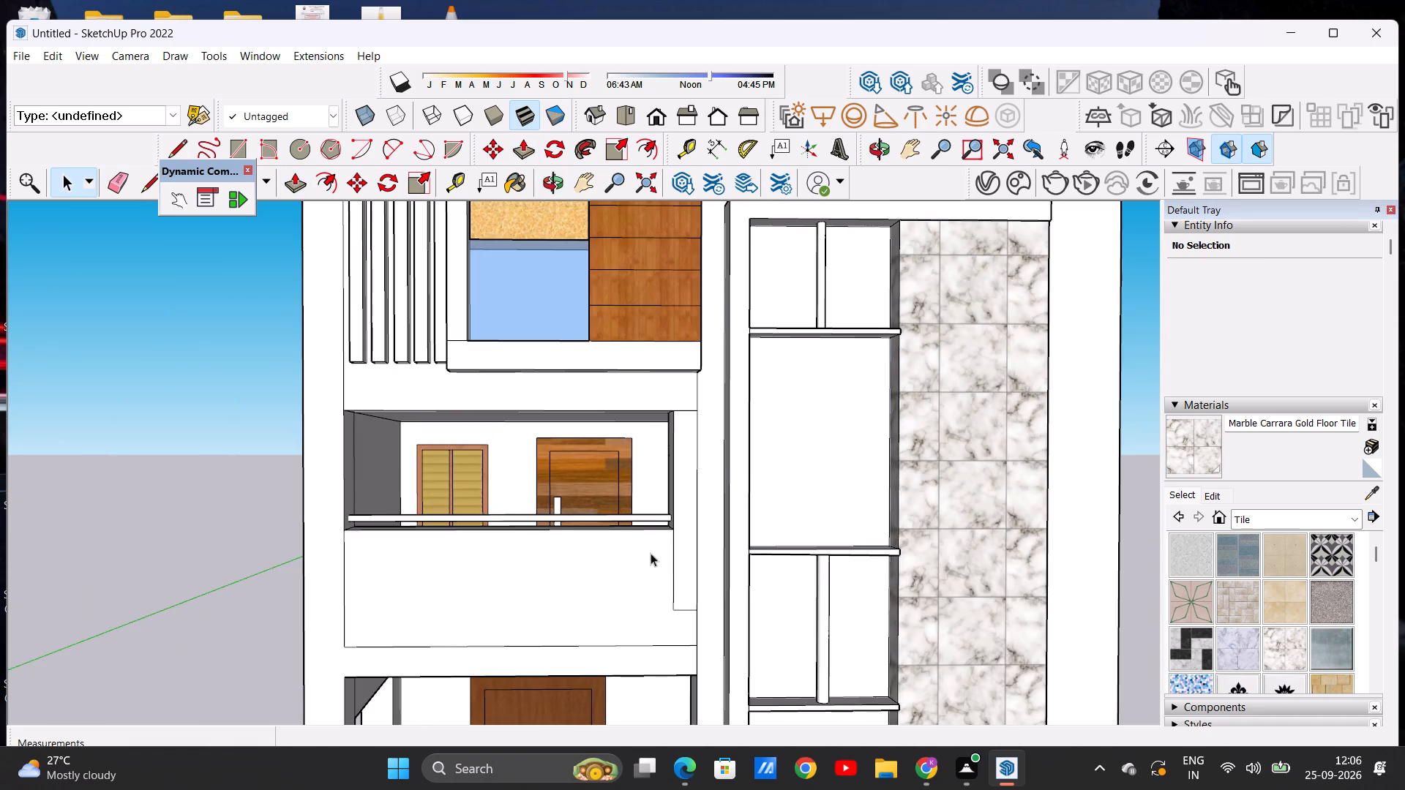
{"action": "scroll", "coordinate": [607, 552], "scroll_direction": "down", "scroll_amount": 6}
{"action": "scroll", "coordinate": [455, 535], "scroll_direction": "down", "scroll_amount": 1}
{"action": "scroll", "coordinate": [468, 529], "scroll_direction": "up", "scroll_amount": 12}
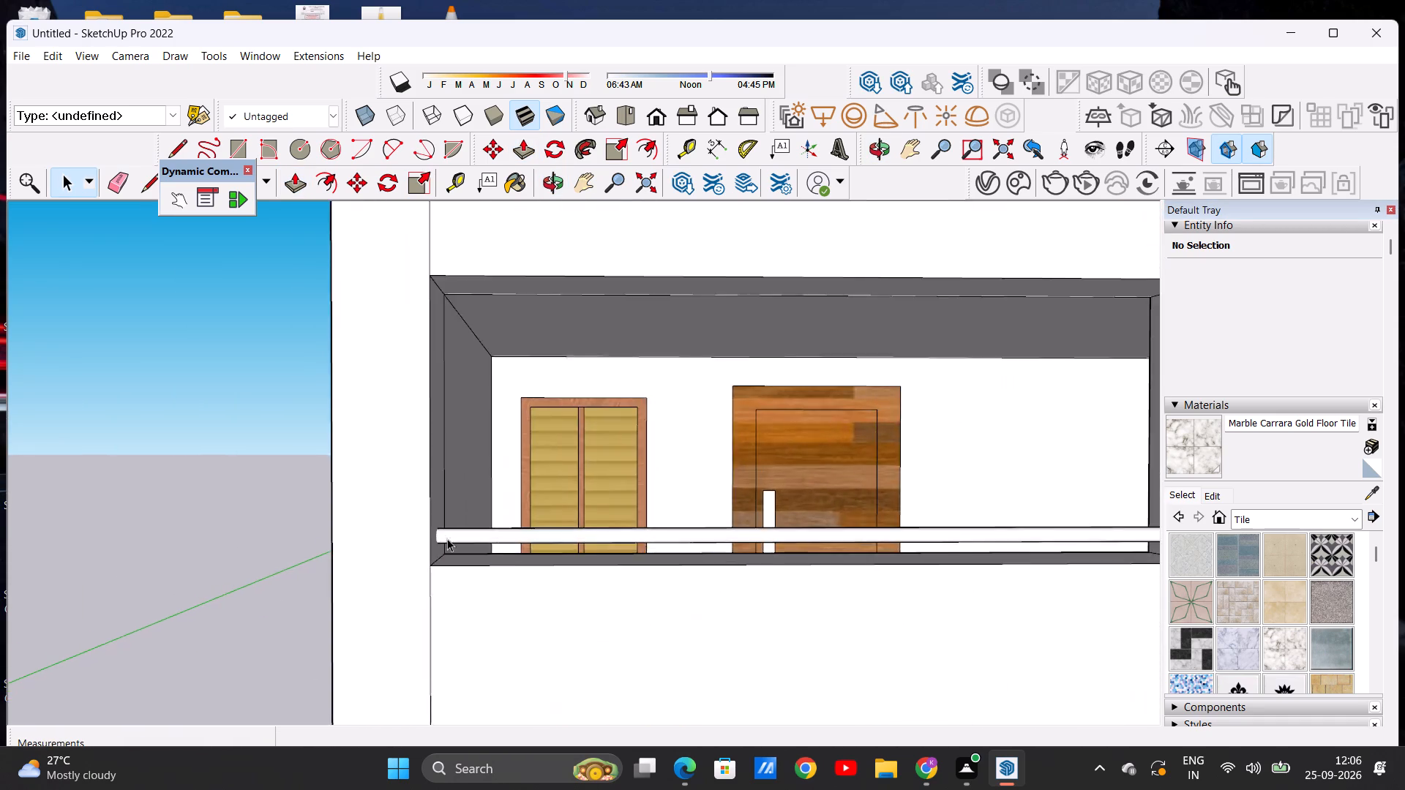
{"action": "scroll", "coordinate": [447, 538], "scroll_direction": "up", "scroll_amount": 7}
{"action": "scroll", "coordinate": [422, 543], "scroll_direction": "down", "scroll_amount": 20}
{"action": "scroll", "coordinate": [422, 543], "scroll_direction": "down", "scroll_amount": 6}
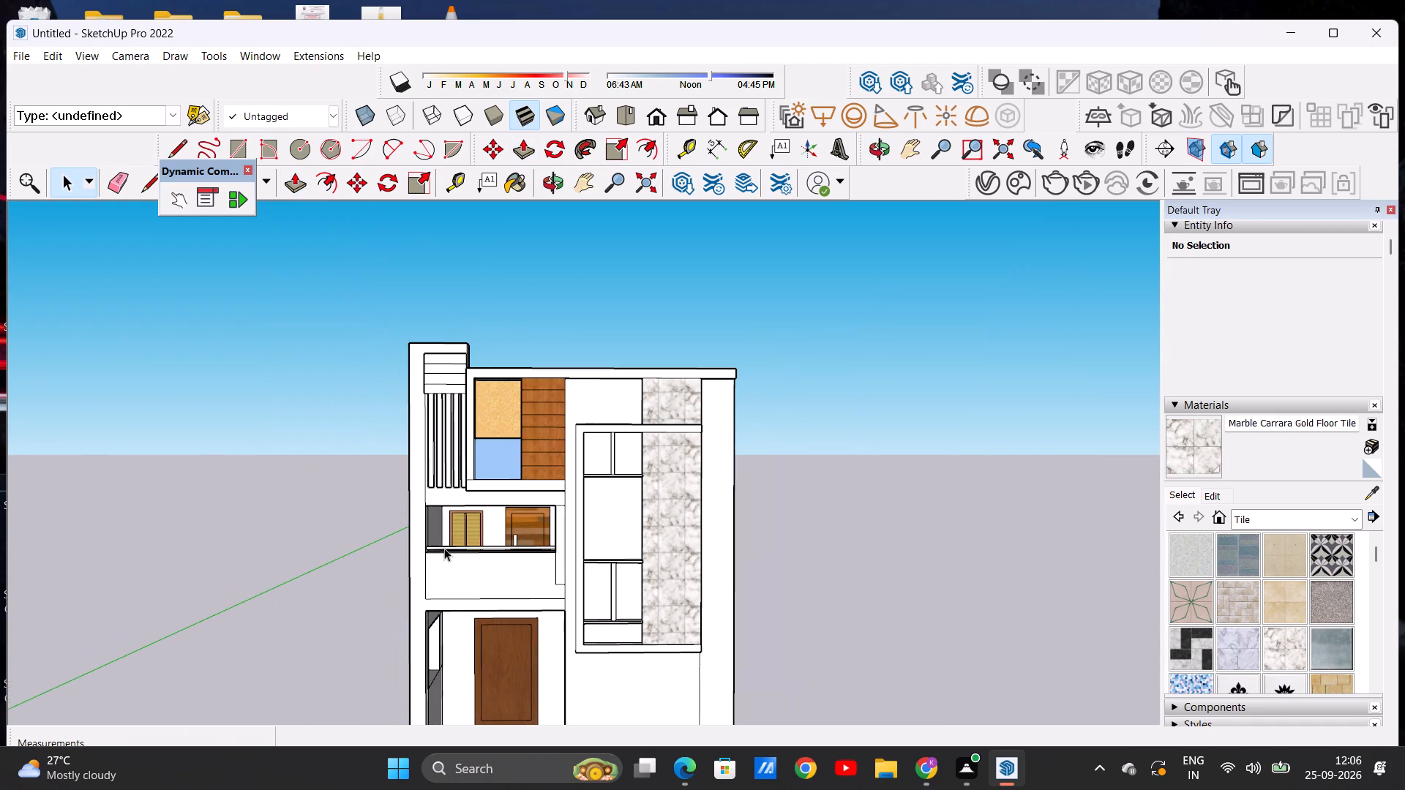
{"action": "scroll", "coordinate": [539, 571], "scroll_direction": "up", "scroll_amount": 5}
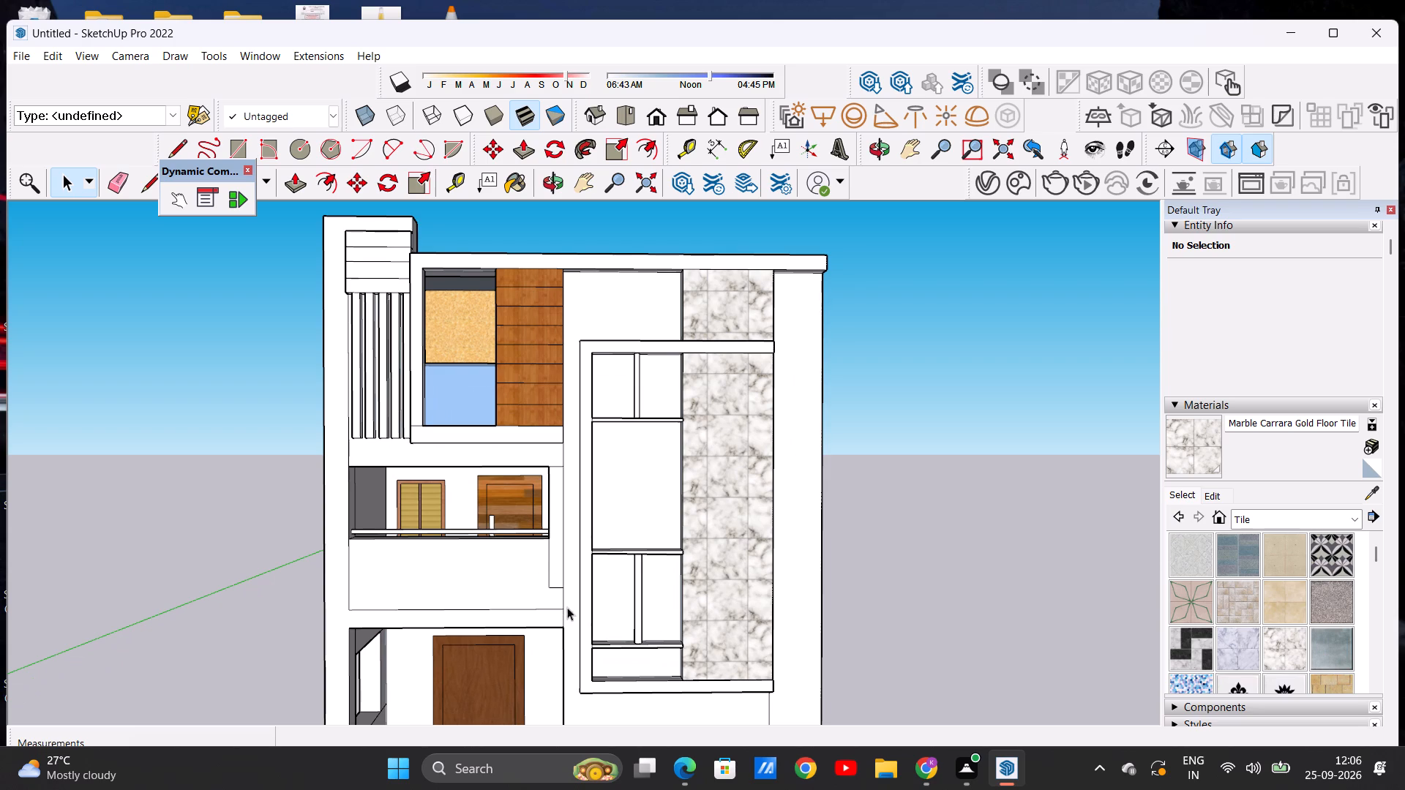
Draw a vertical line extending the parapet's door-side edge down to the horizontal edge at its base, closing off the front panel.
{"action": "middle_click_drag", "start_coordinate": [541, 610], "coordinate": [586, 555]}
{"action": "scroll", "coordinate": [569, 584], "scroll_direction": "up", "scroll_amount": 11}
{"action": "middle_click_drag", "start_coordinate": [571, 586], "coordinate": [642, 571]}
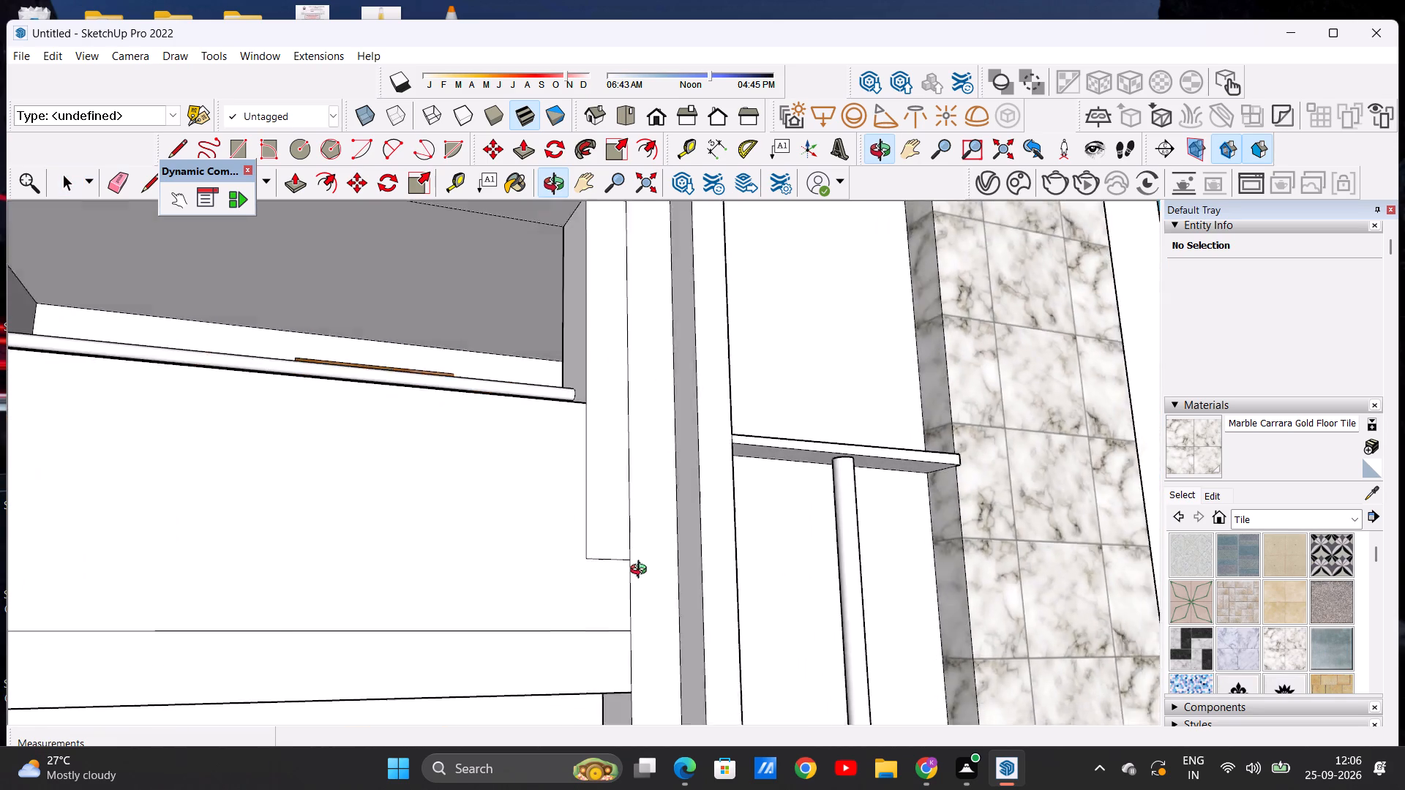
{"action": "middle_click_drag", "start_coordinate": [642, 571], "coordinate": [608, 647]}
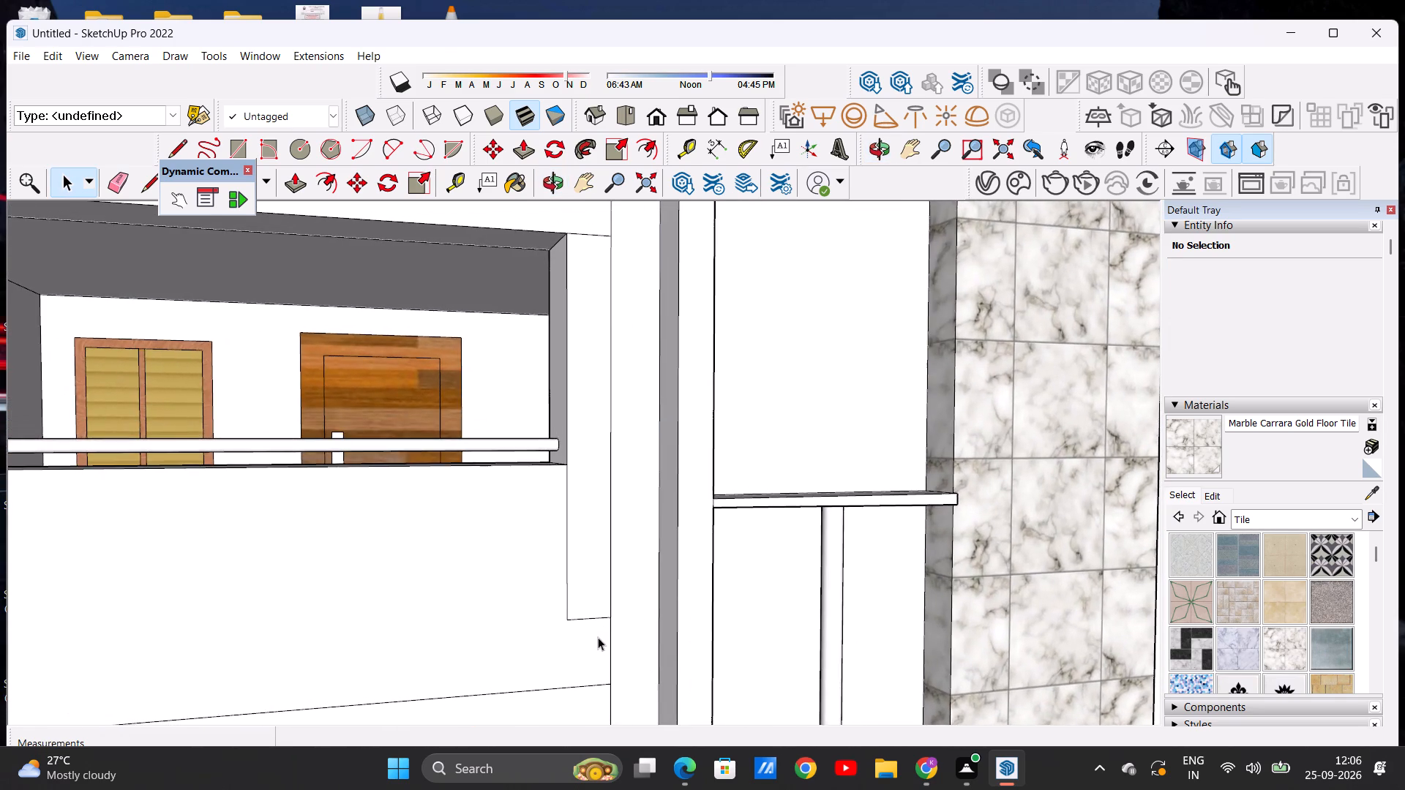
{"action": "scroll", "coordinate": [598, 637], "scroll_direction": "down", "scroll_amount": 5}
{"action": "scroll", "coordinate": [534, 587], "scroll_direction": "down", "scroll_amount": 3}
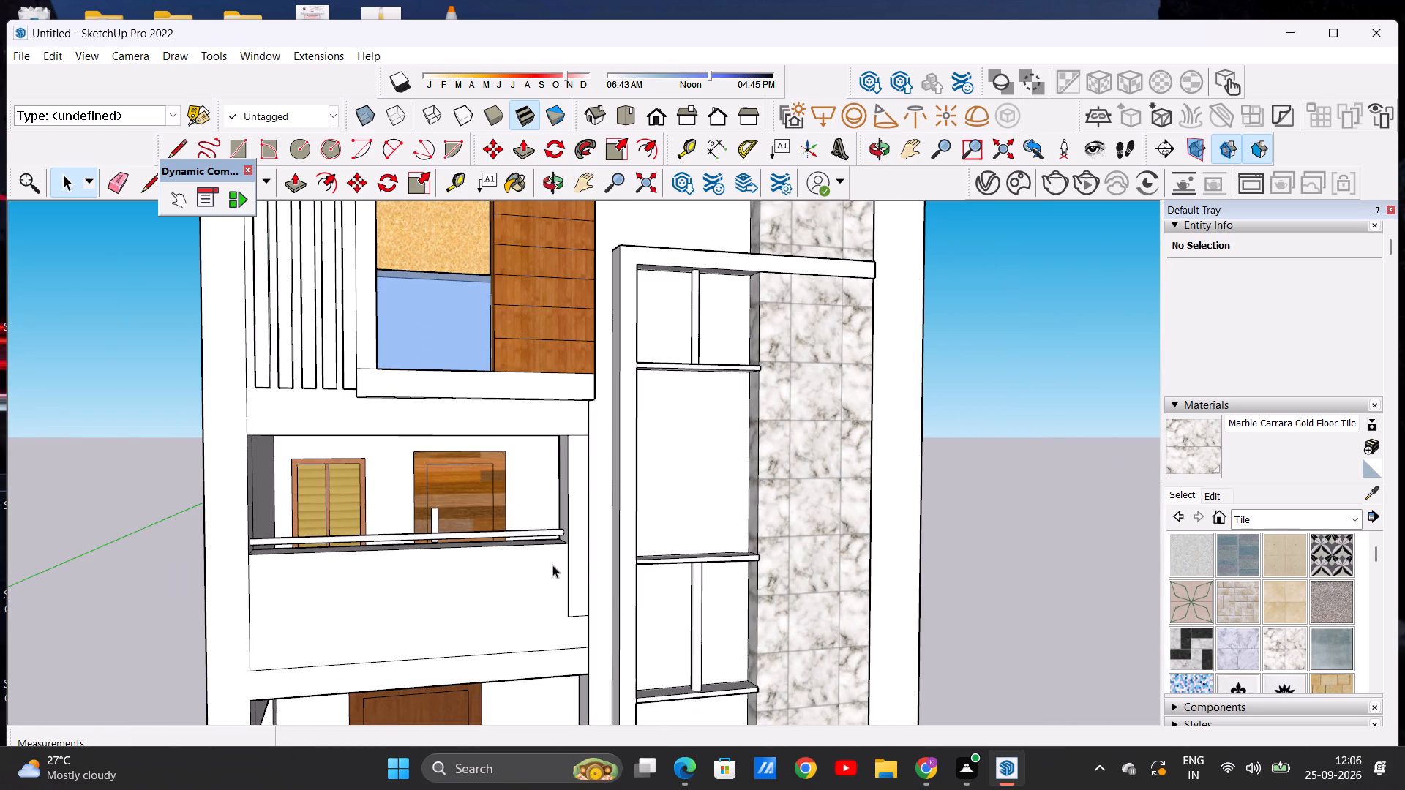
{"action": "left_click", "coordinate": [183, 149]}
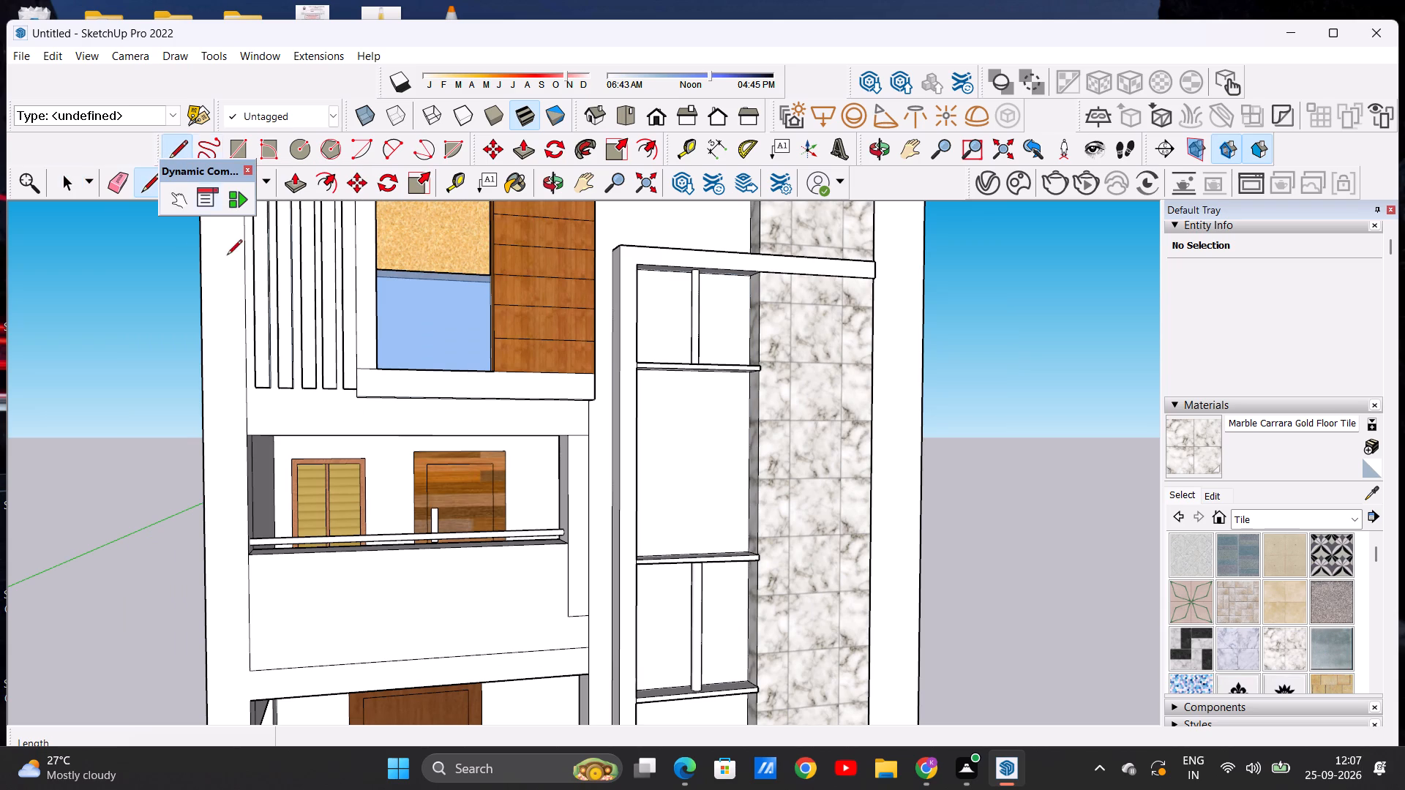
{"action": "scroll", "coordinate": [540, 633], "scroll_direction": "up", "scroll_amount": 3}
{"action": "left_click", "coordinate": [575, 609]}
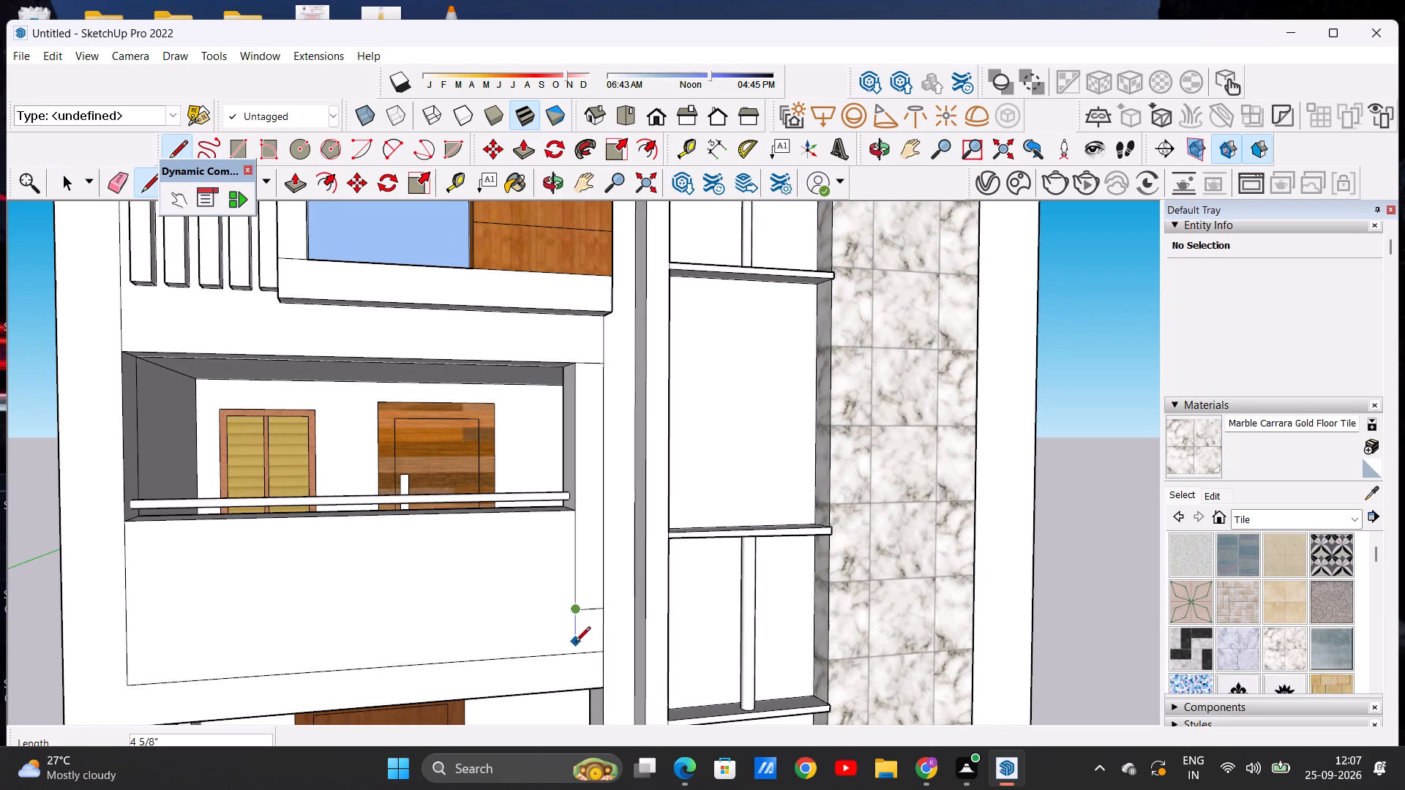
{"action": "left_click", "coordinate": [576, 653]}
{"action": "key", "text": "space"}
Paint the front panel of the middle-floor balcony parapet with Translucent Glass Blue from the Glass and Mirrors collection.
{"action": "scroll", "coordinate": [624, 490], "scroll_direction": "down", "scroll_amount": 3}
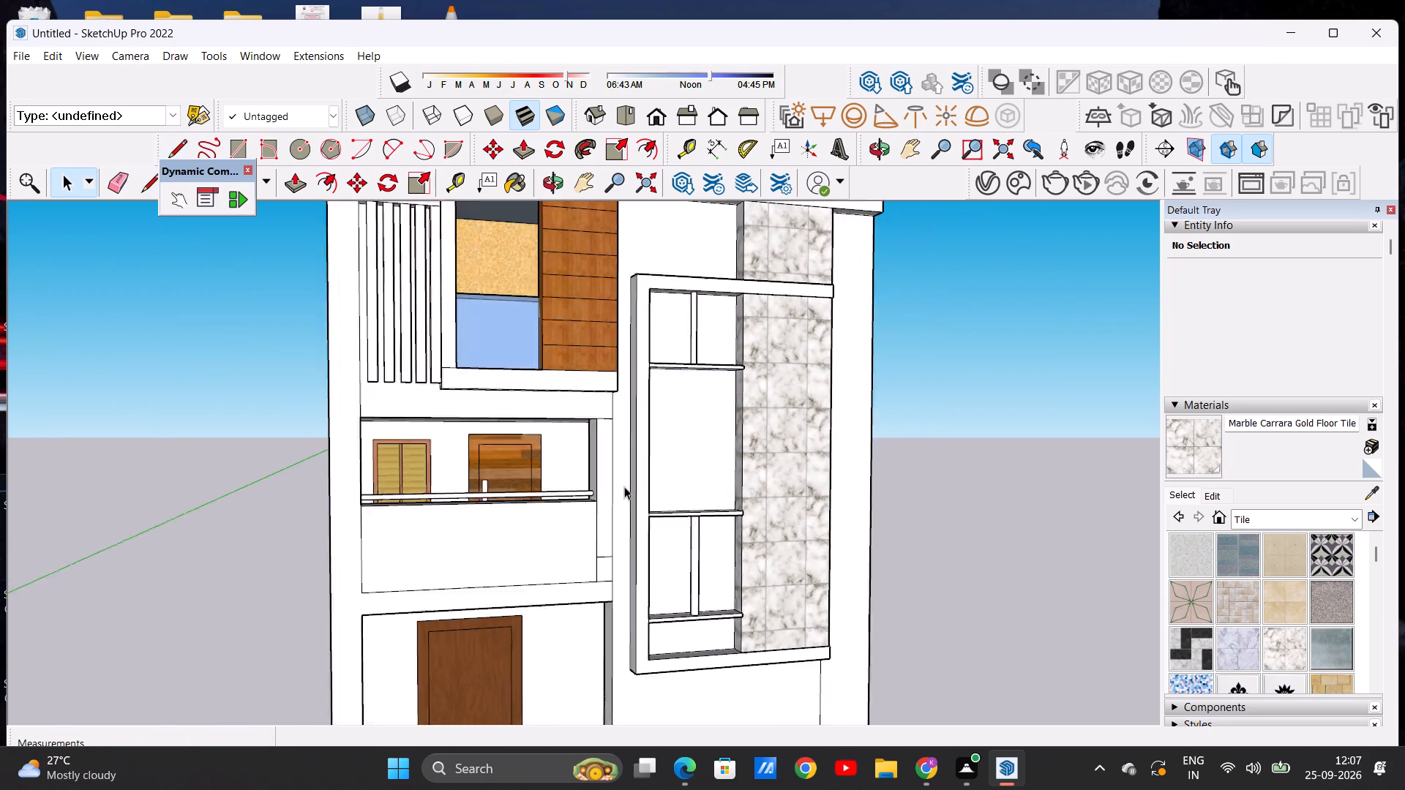
{"action": "scroll", "coordinate": [624, 486], "scroll_direction": "down", "scroll_amount": 6}
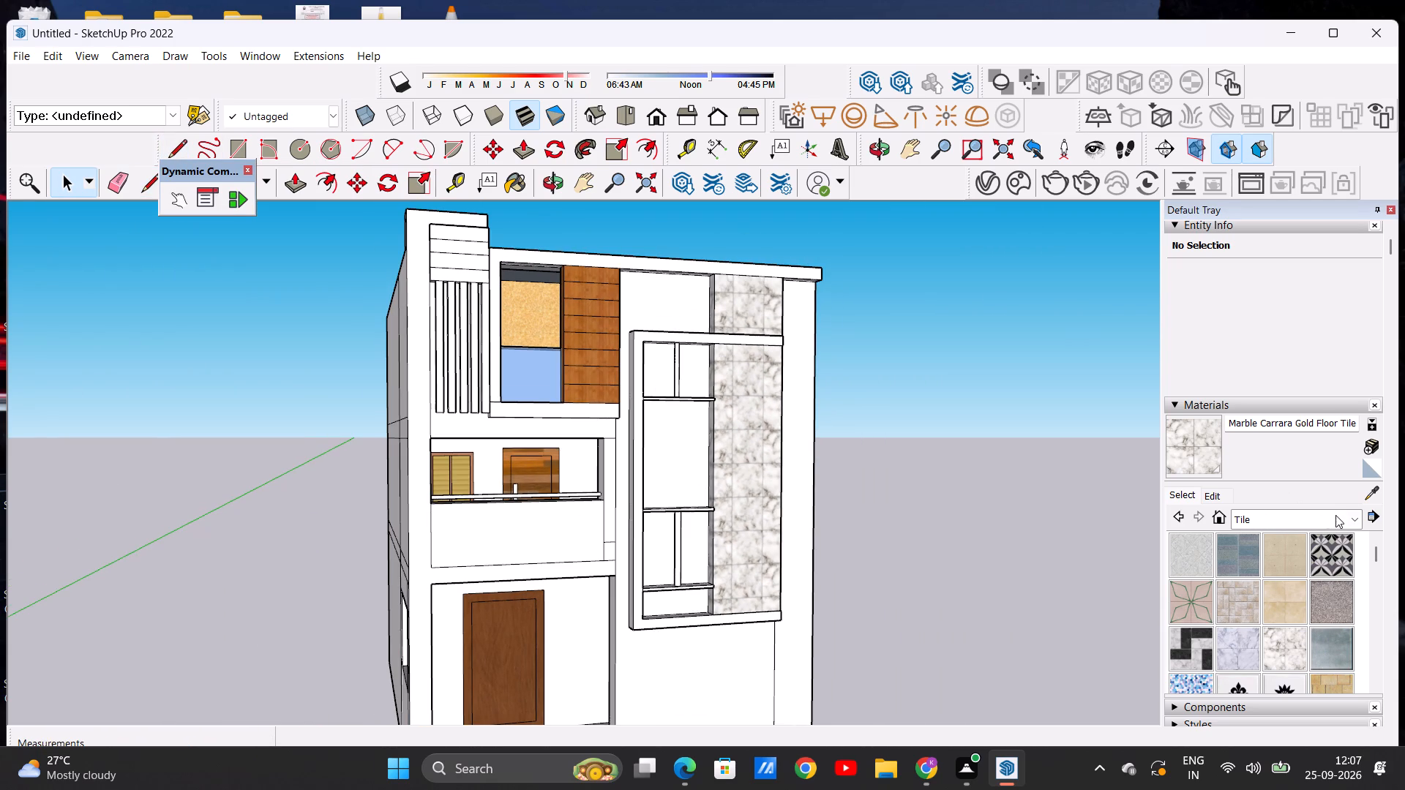
{"action": "left_click", "coordinate": [1338, 516]}
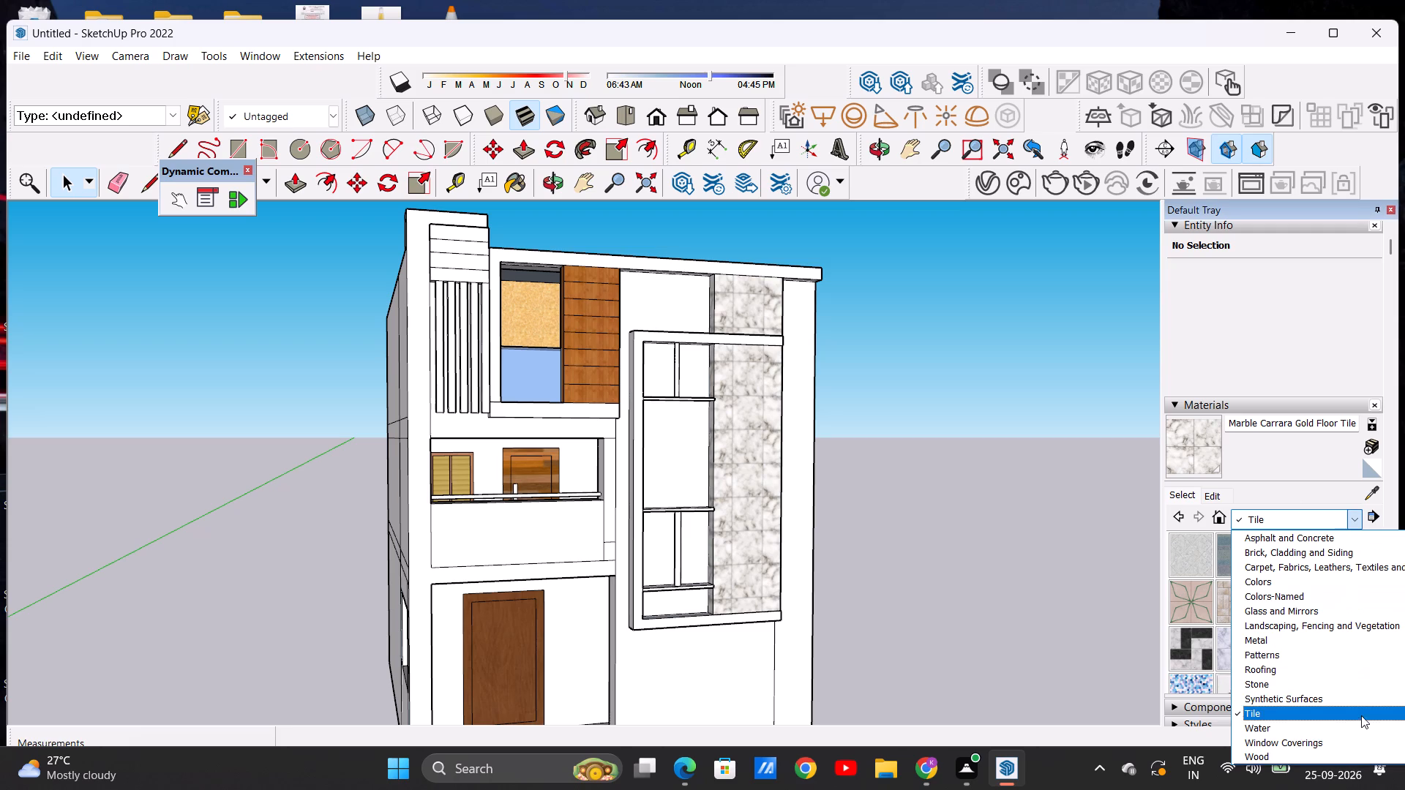
{"action": "left_click", "coordinate": [1327, 612]}
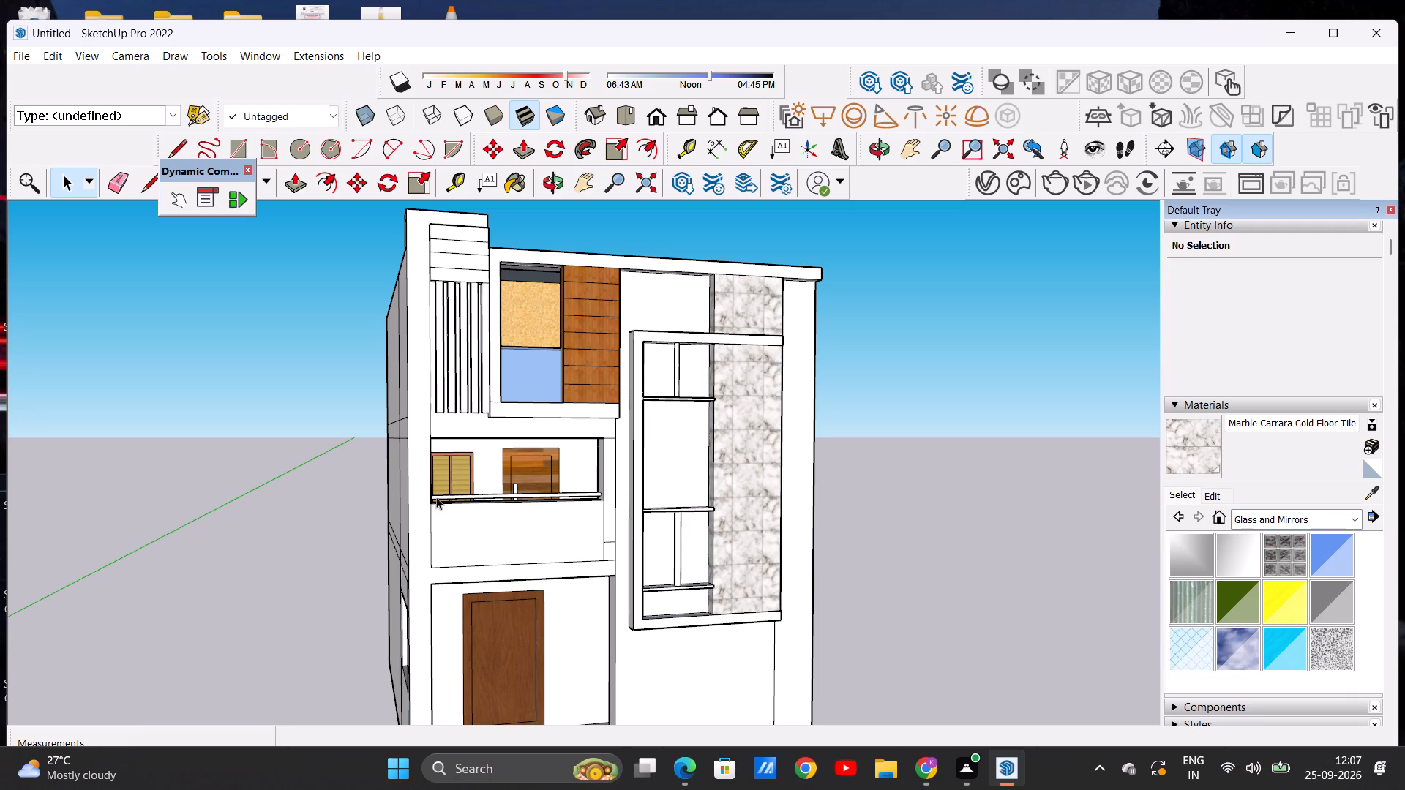
{"action": "left_click", "coordinate": [1341, 551]}
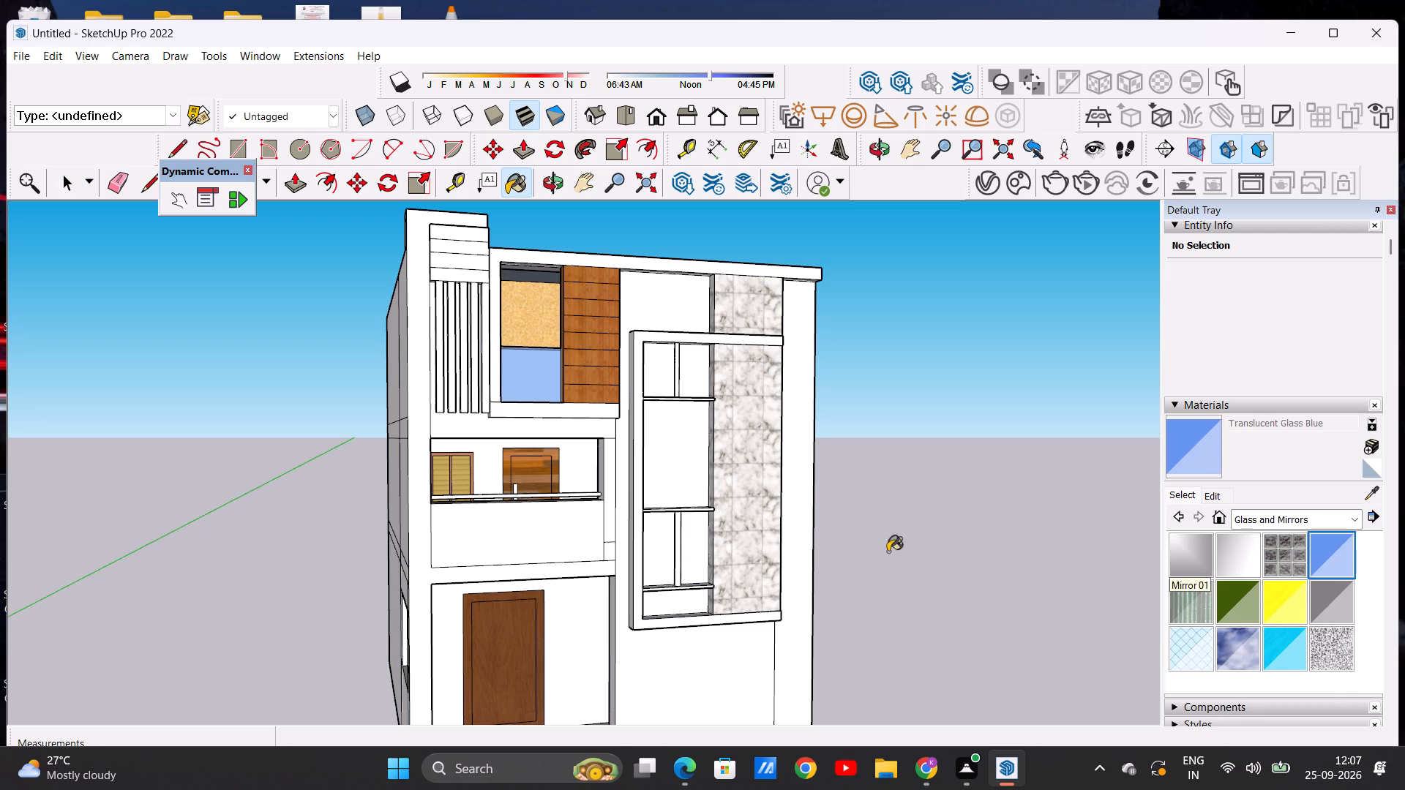
{"action": "scroll", "coordinate": [545, 543], "scroll_direction": "up", "scroll_amount": 5}
{"action": "left_click", "coordinate": [521, 533]}
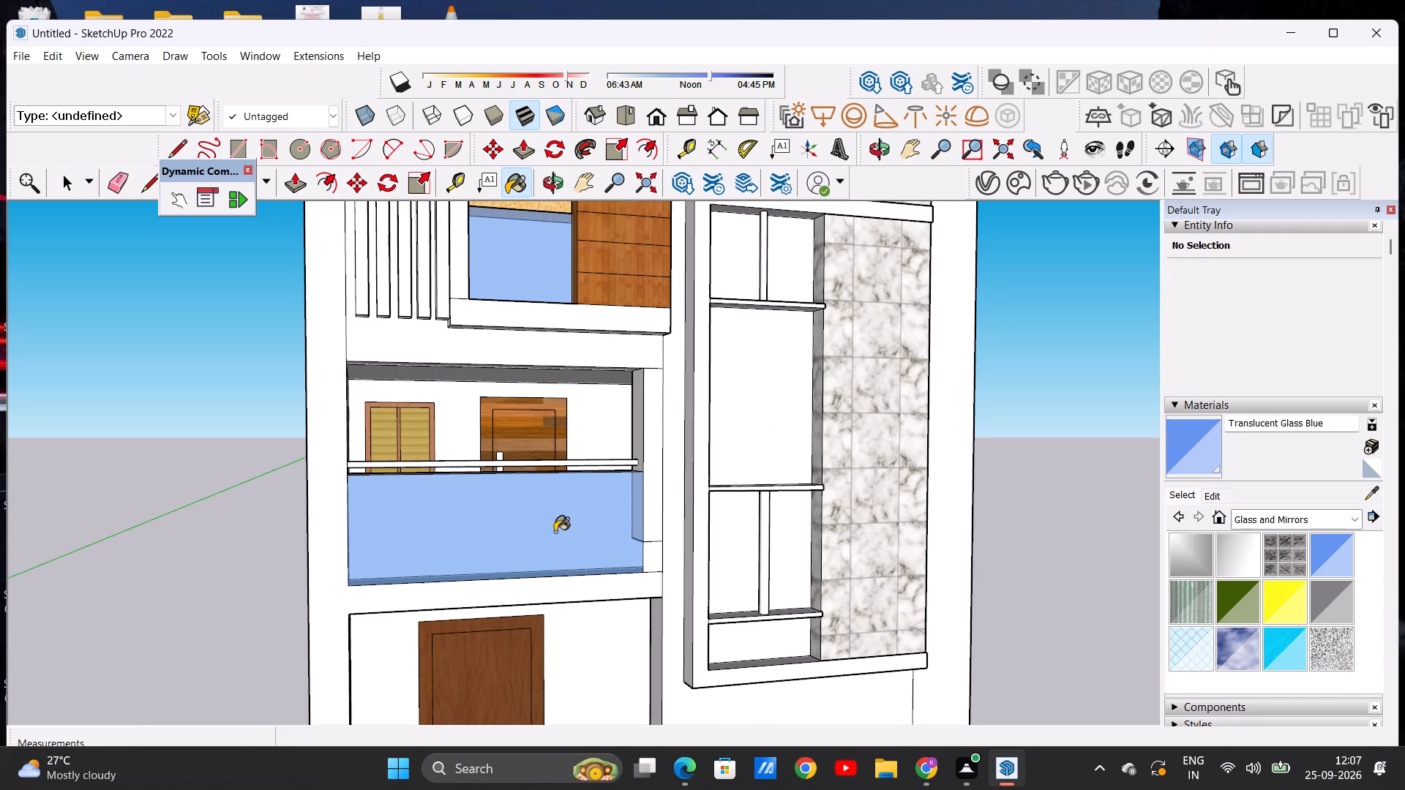
Paint the top face of the balcony parapet, under the handrail, with the same Translucent Glass Blue.
{"action": "middle_click_drag", "start_coordinate": [555, 532], "coordinate": [555, 662]}
{"action": "scroll", "coordinate": [483, 523], "scroll_direction": "up", "scroll_amount": 6}
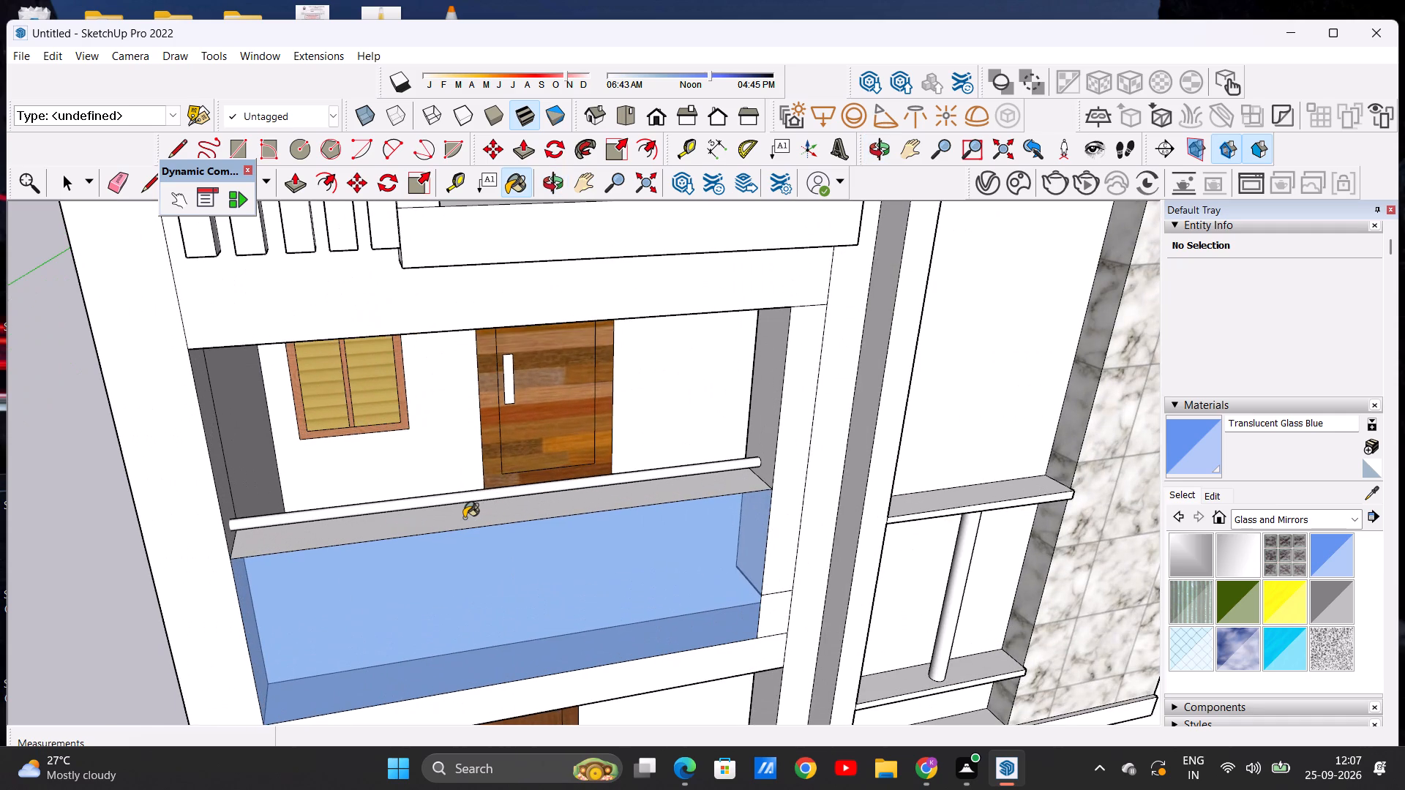
{"action": "left_click", "coordinate": [464, 518]}
Examine the glass balcony parapet up close and within the whole front facade.
{"action": "middle_click_drag", "start_coordinate": [568, 541], "coordinate": [578, 584]}
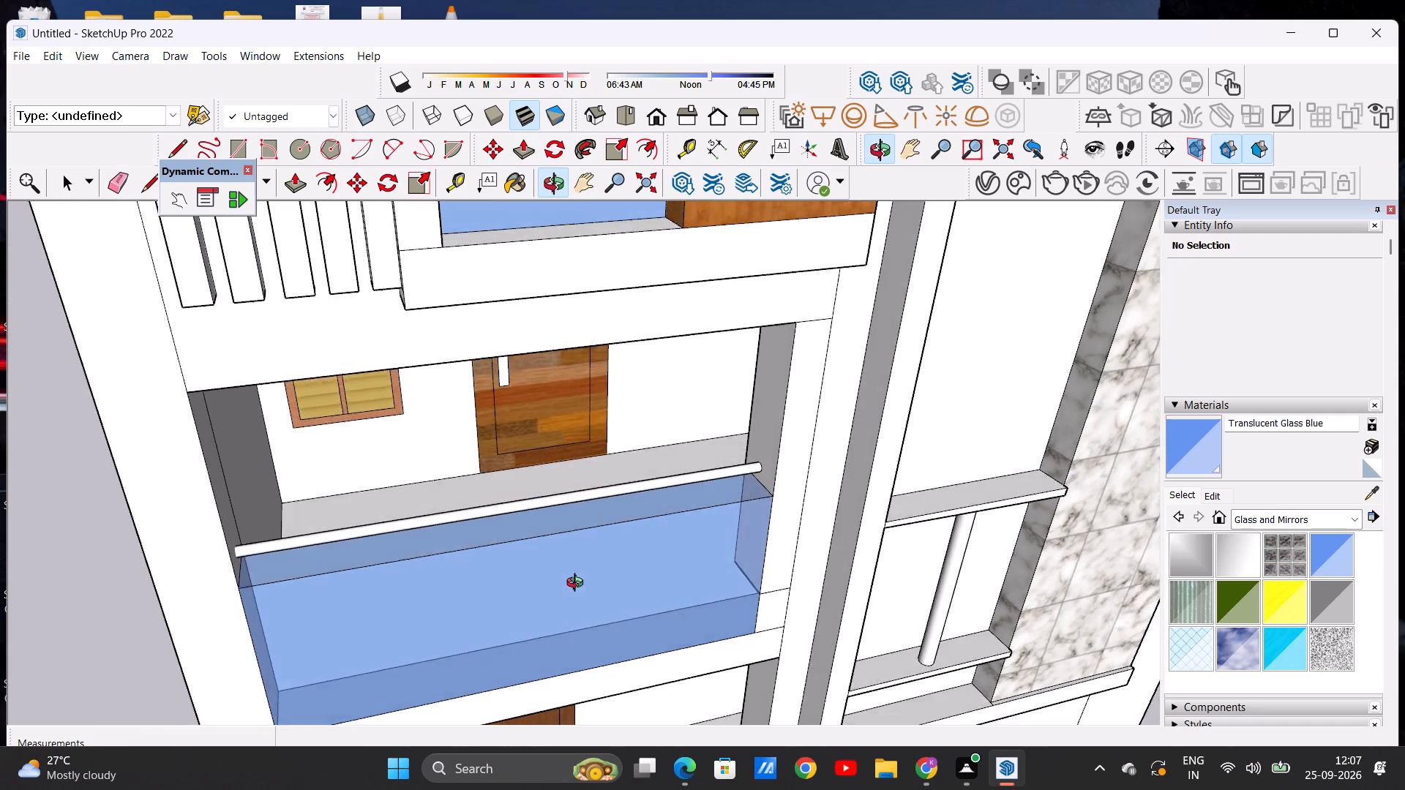
{"action": "middle_click_drag", "start_coordinate": [578, 584], "coordinate": [585, 678]}
{"action": "scroll", "coordinate": [554, 503], "scroll_direction": "up", "scroll_amount": 4}
{"action": "middle_click_drag", "start_coordinate": [556, 516], "coordinate": [531, 355]}
{"action": "scroll", "coordinate": [532, 475], "scroll_direction": "down", "scroll_amount": 8}
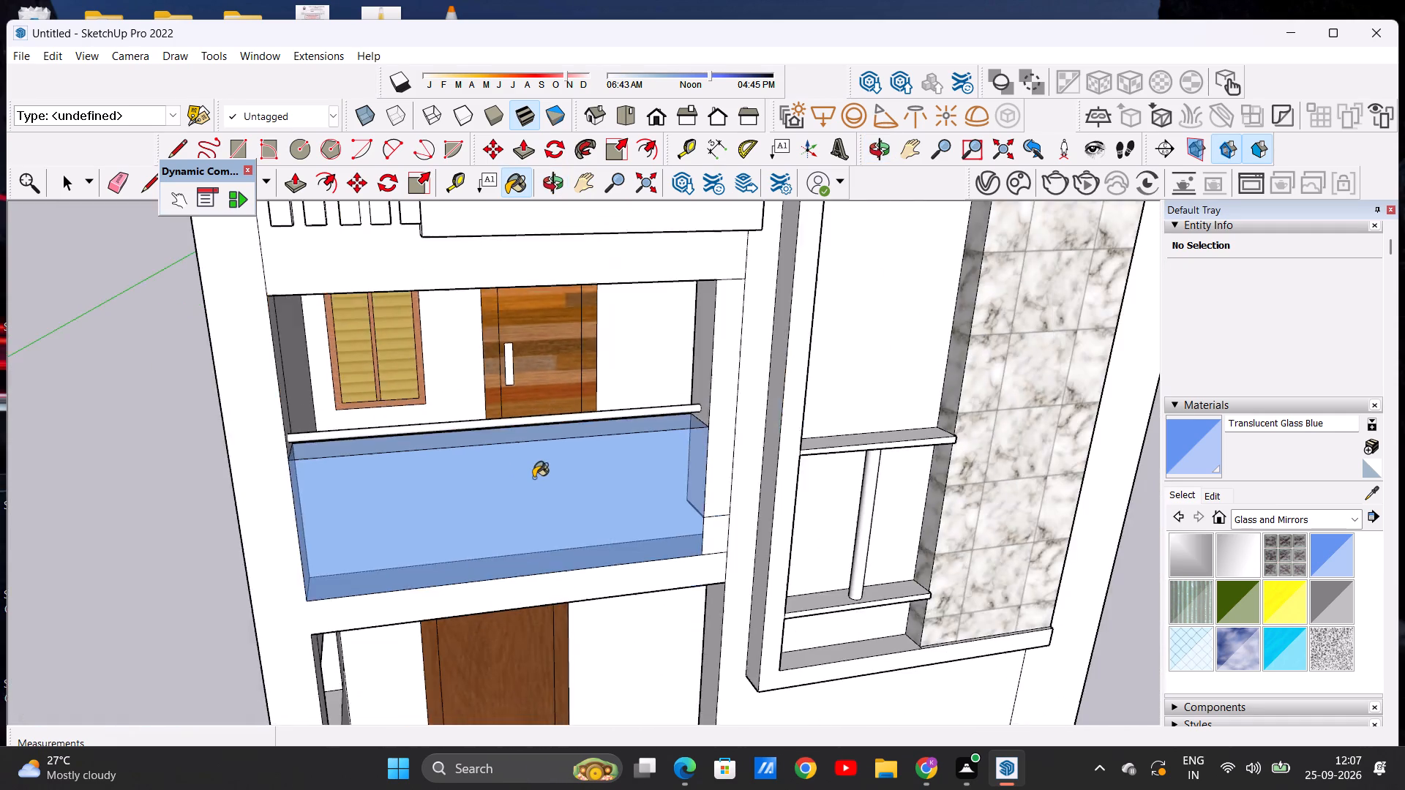
{"action": "scroll", "coordinate": [533, 478], "scroll_direction": "down", "scroll_amount": 6}
{"action": "middle_click_drag", "start_coordinate": [557, 530], "coordinate": [511, 464]}
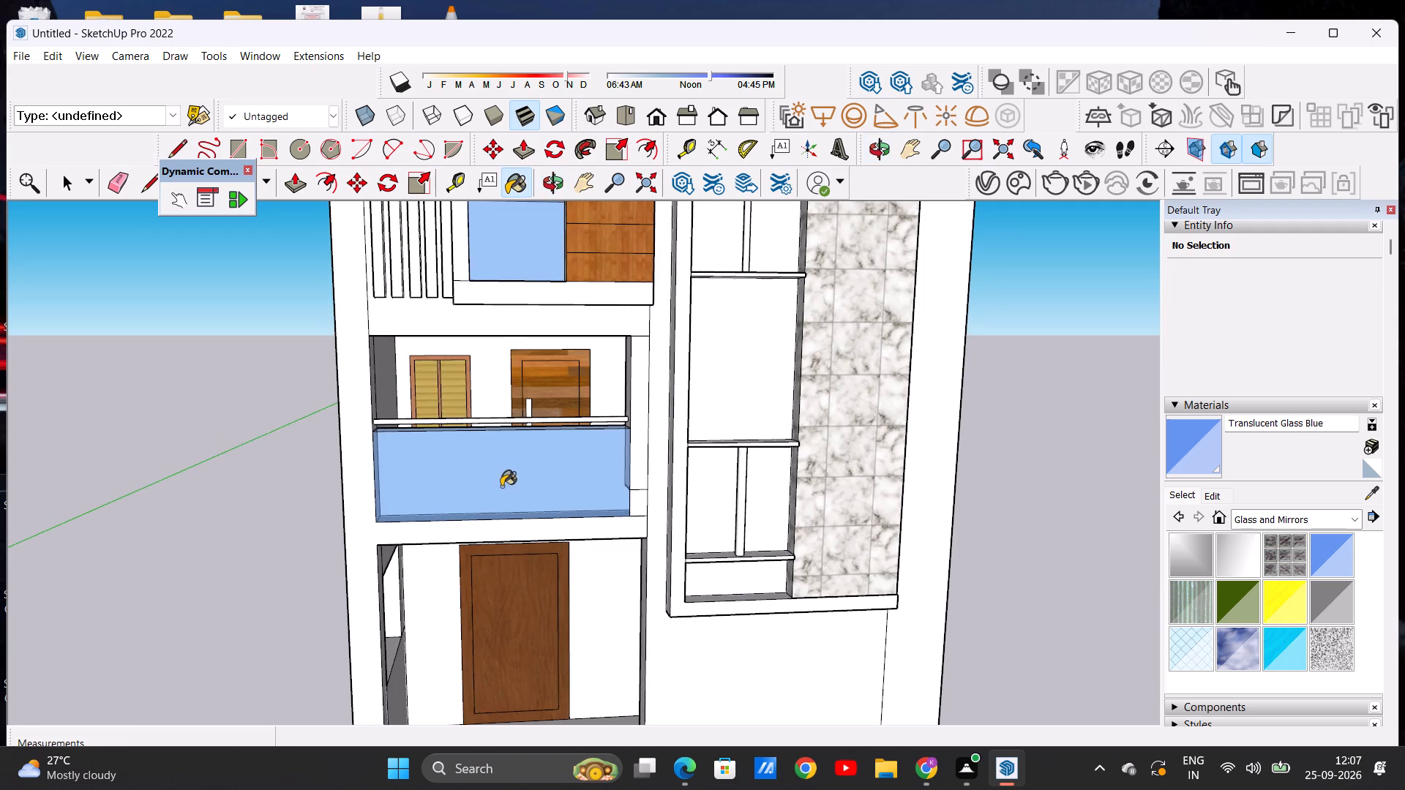
{"action": "scroll", "coordinate": [498, 493], "scroll_direction": "down", "scroll_amount": 12}
{"action": "scroll", "coordinate": [547, 447], "scroll_direction": "up", "scroll_amount": 3}
{"action": "key", "text": "space"}
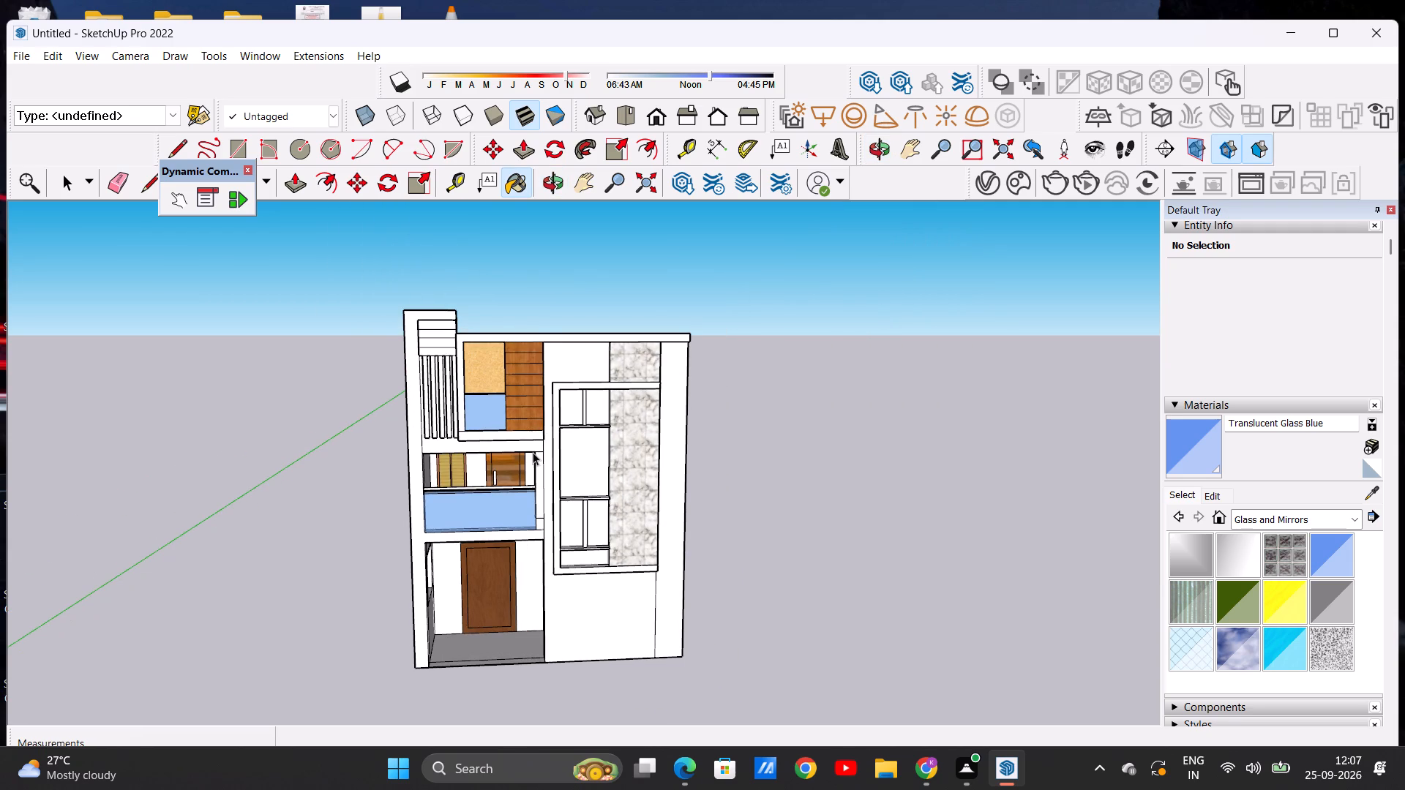
{"action": "scroll", "coordinate": [588, 481], "scroll_direction": "up", "scroll_amount": 2}
{"action": "scroll", "coordinate": [548, 472], "scroll_direction": "down", "scroll_amount": 1}
{"action": "middle_click_drag", "start_coordinate": [561, 567], "coordinate": [560, 562]}
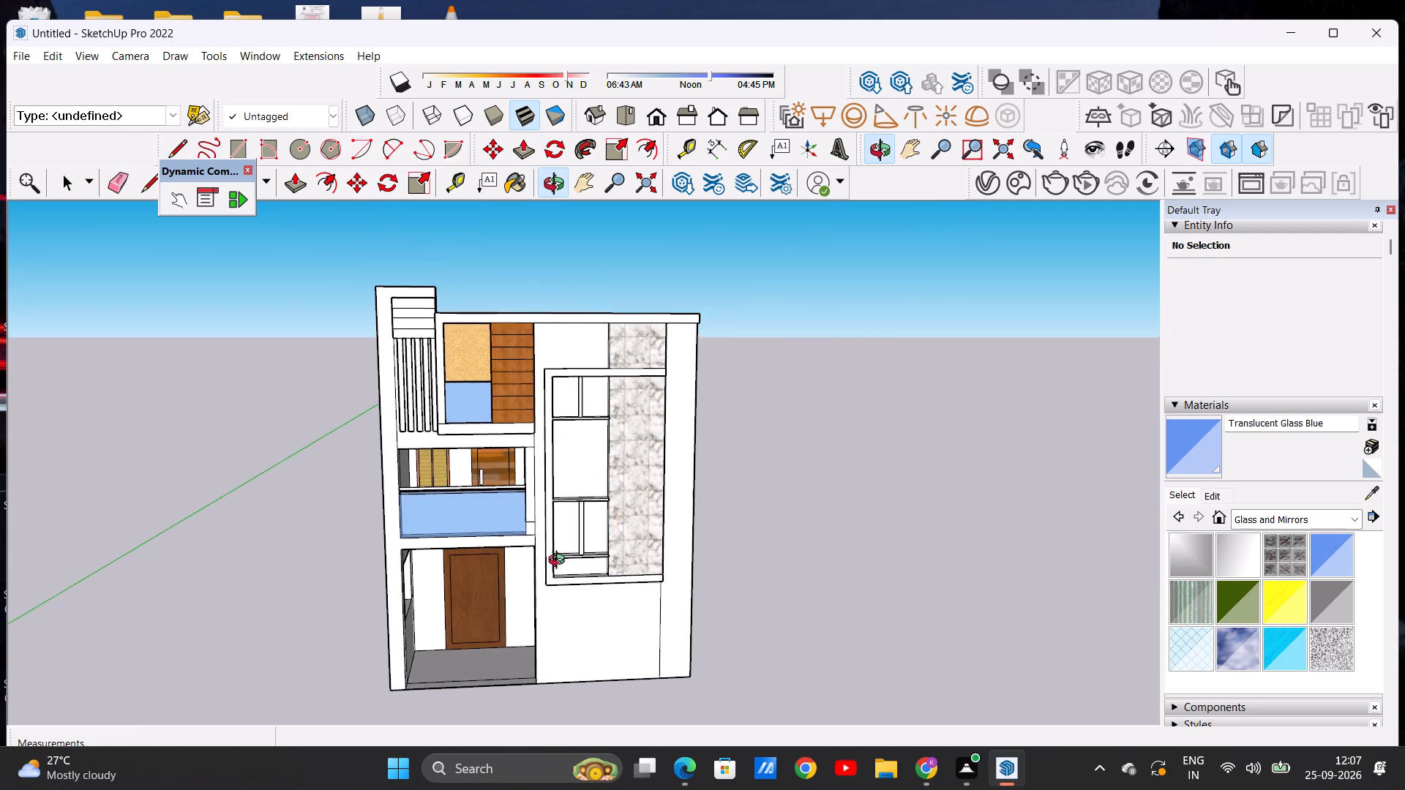
{"action": "middle_click_drag", "start_coordinate": [560, 562], "coordinate": [522, 546]}
{"action": "scroll", "coordinate": [522, 546], "scroll_direction": "down", "scroll_amount": 2}
{"action": "scroll", "coordinate": [483, 498], "scroll_direction": "up", "scroll_amount": 4}
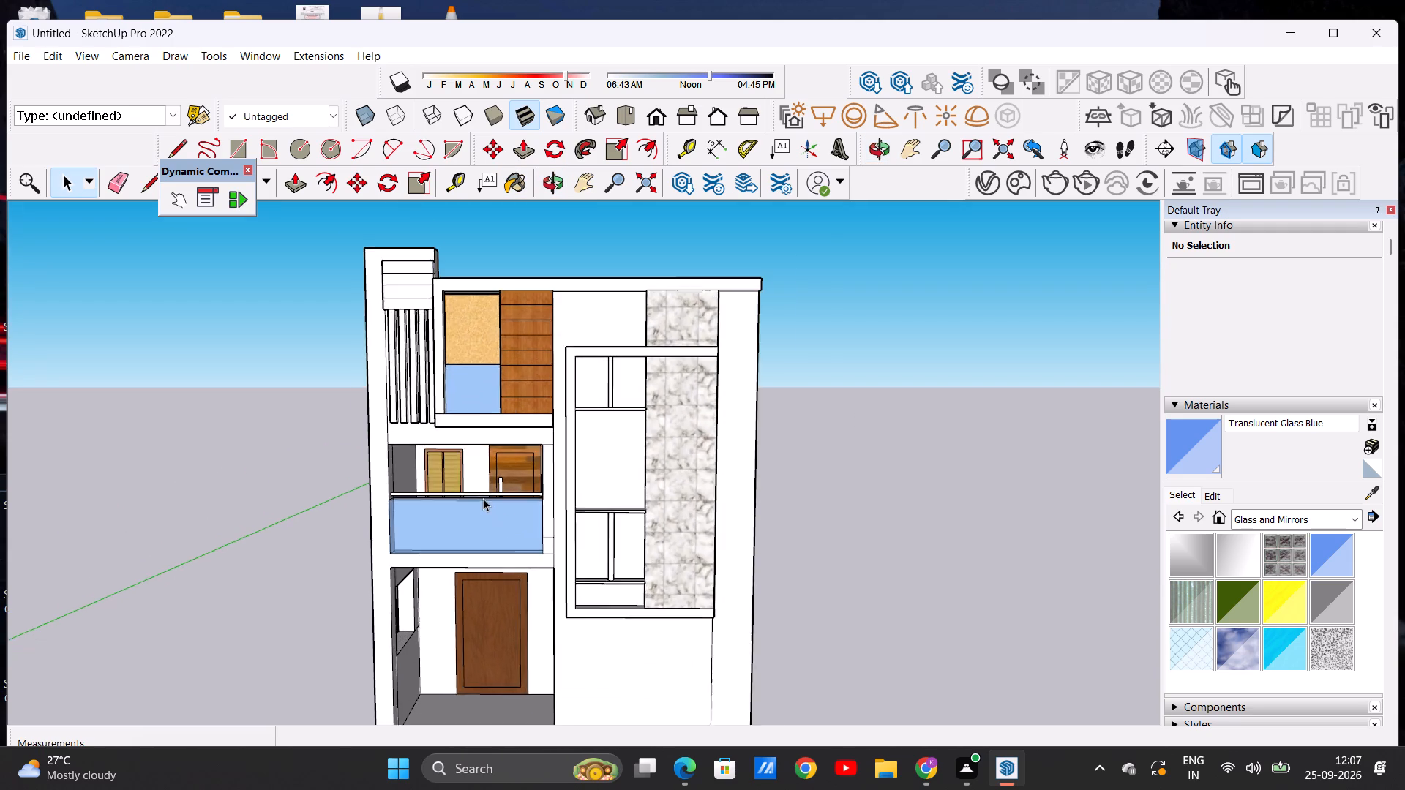
{"action": "scroll", "coordinate": [483, 498], "scroll_direction": "up", "scroll_amount": 2}
{"action": "scroll", "coordinate": [482, 500], "scroll_direction": "down", "scroll_amount": 6}
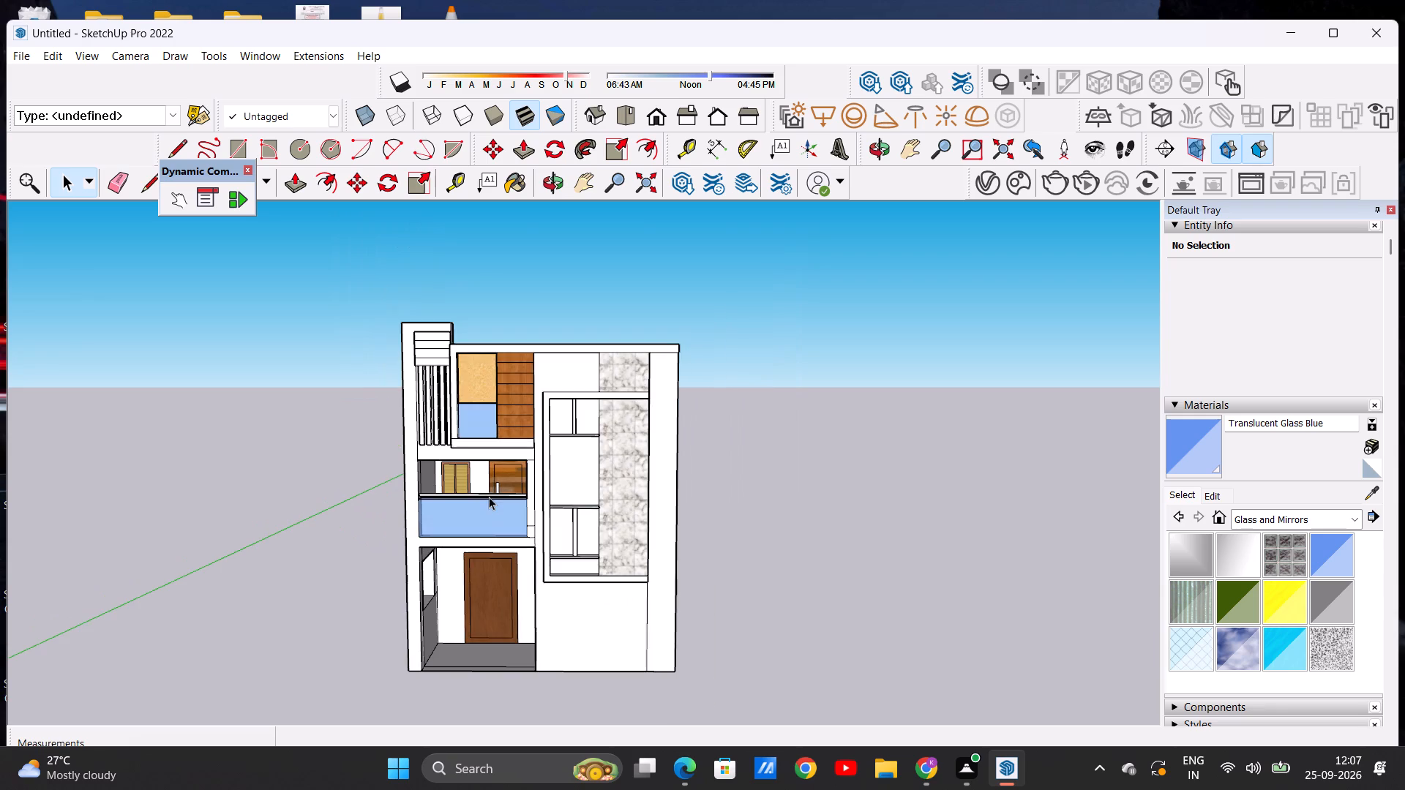
{"action": "scroll", "coordinate": [445, 477], "scroll_direction": "up", "scroll_amount": 3}
{"action": "scroll", "coordinate": [461, 480], "scroll_direction": "down", "scroll_amount": 3}
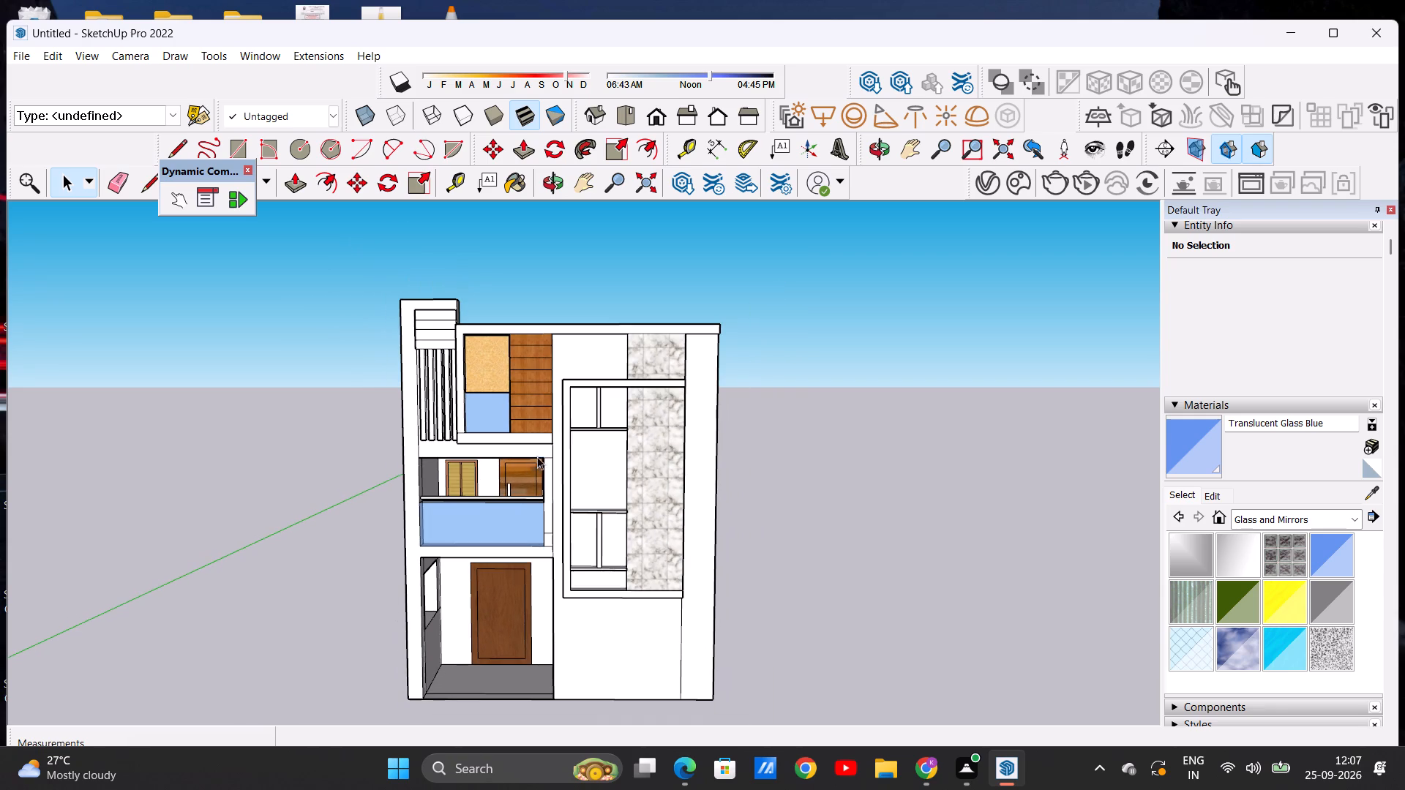
{"action": "scroll", "coordinate": [496, 494], "scroll_direction": "up", "scroll_amount": 2}
{"action": "scroll", "coordinate": [536, 488], "scroll_direction": "down", "scroll_amount": 2}
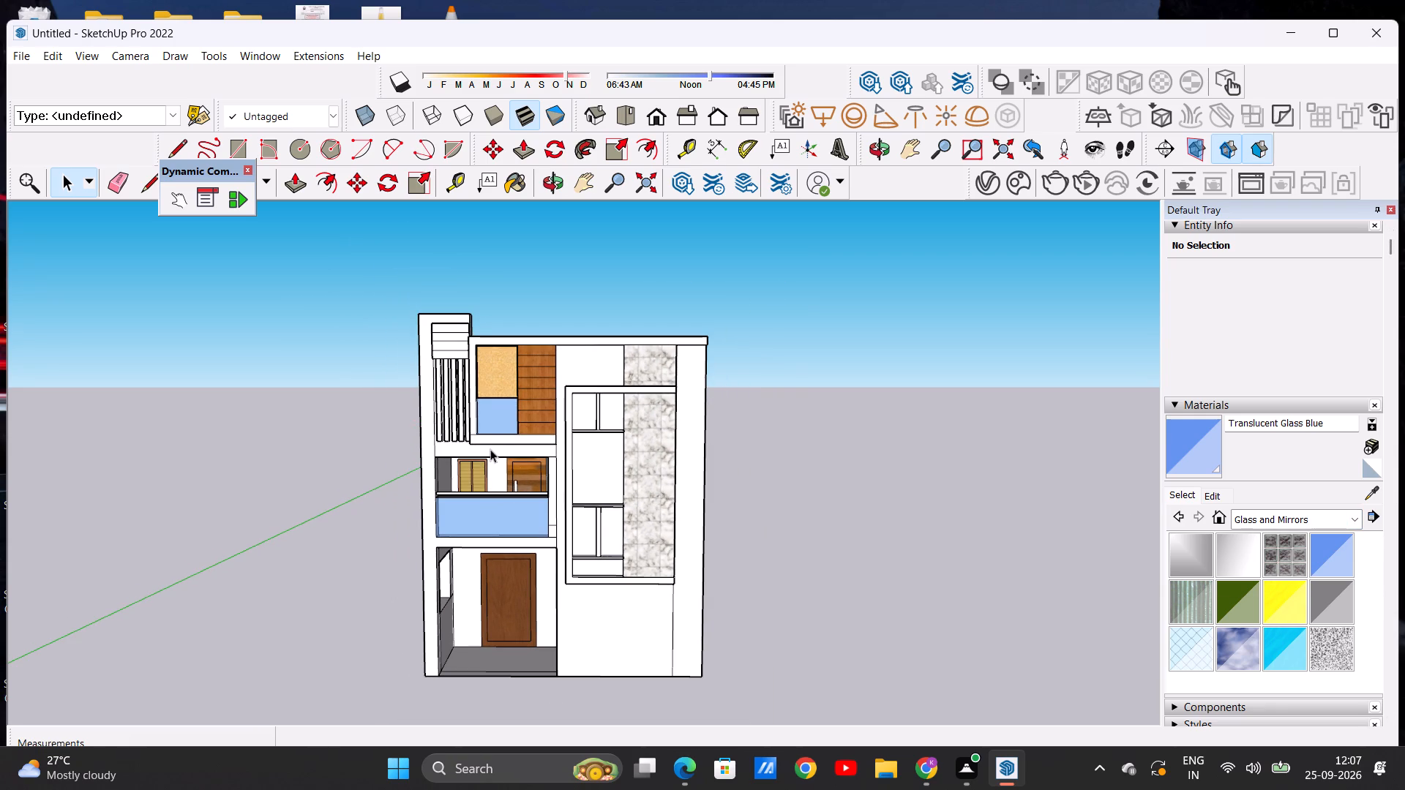
Erase the short line crossing the roof's border strip at the side end of the dividing strip.
{"action": "middle_click_drag", "start_coordinate": [492, 451], "coordinate": [545, 639]}
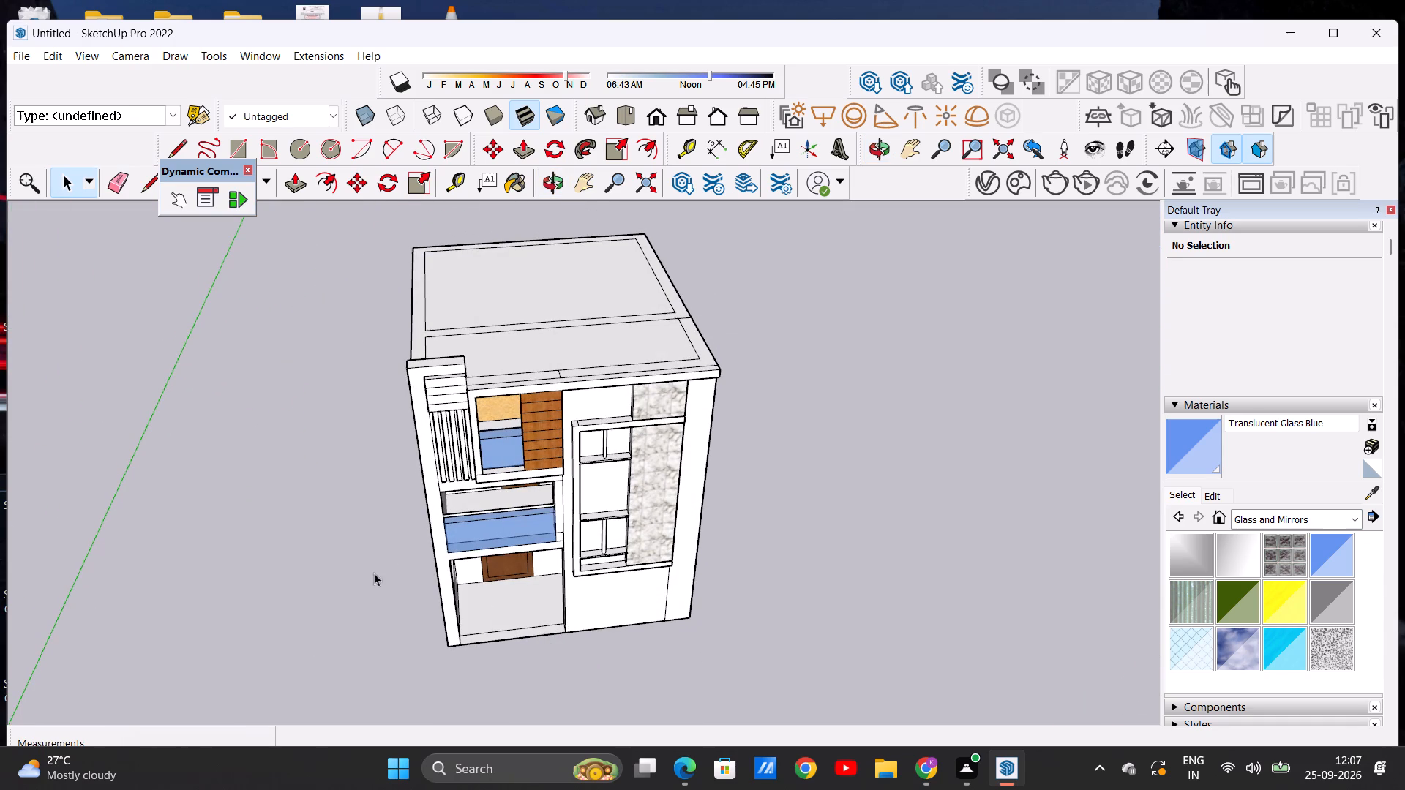
{"action": "middle_click_drag", "start_coordinate": [770, 424], "coordinate": [593, 472]}
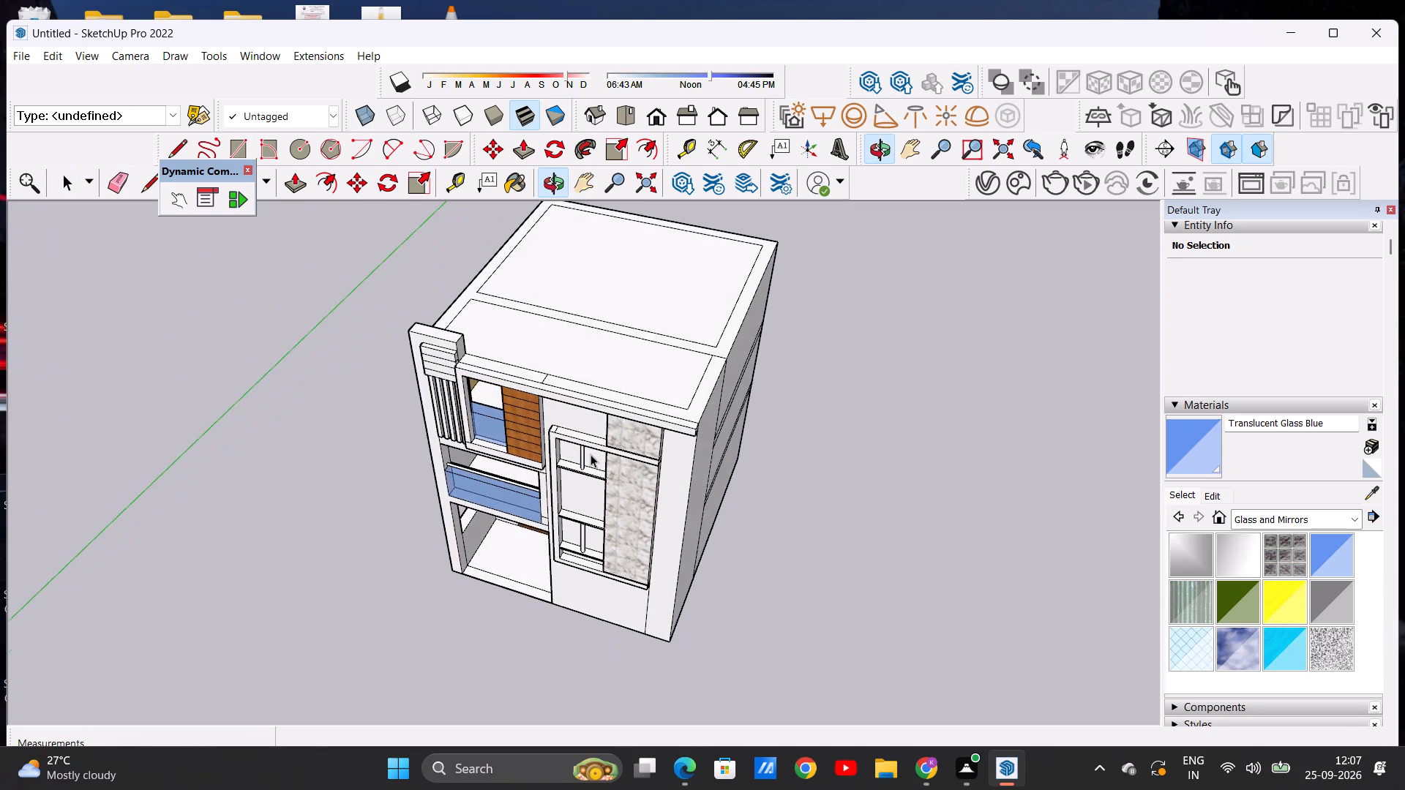
{"action": "scroll", "coordinate": [591, 462], "scroll_direction": "down", "scroll_amount": 6}
{"action": "scroll", "coordinate": [640, 334], "scroll_direction": "up", "scroll_amount": 7}
{"action": "scroll", "coordinate": [642, 489], "scroll_direction": "up", "scroll_amount": 2}
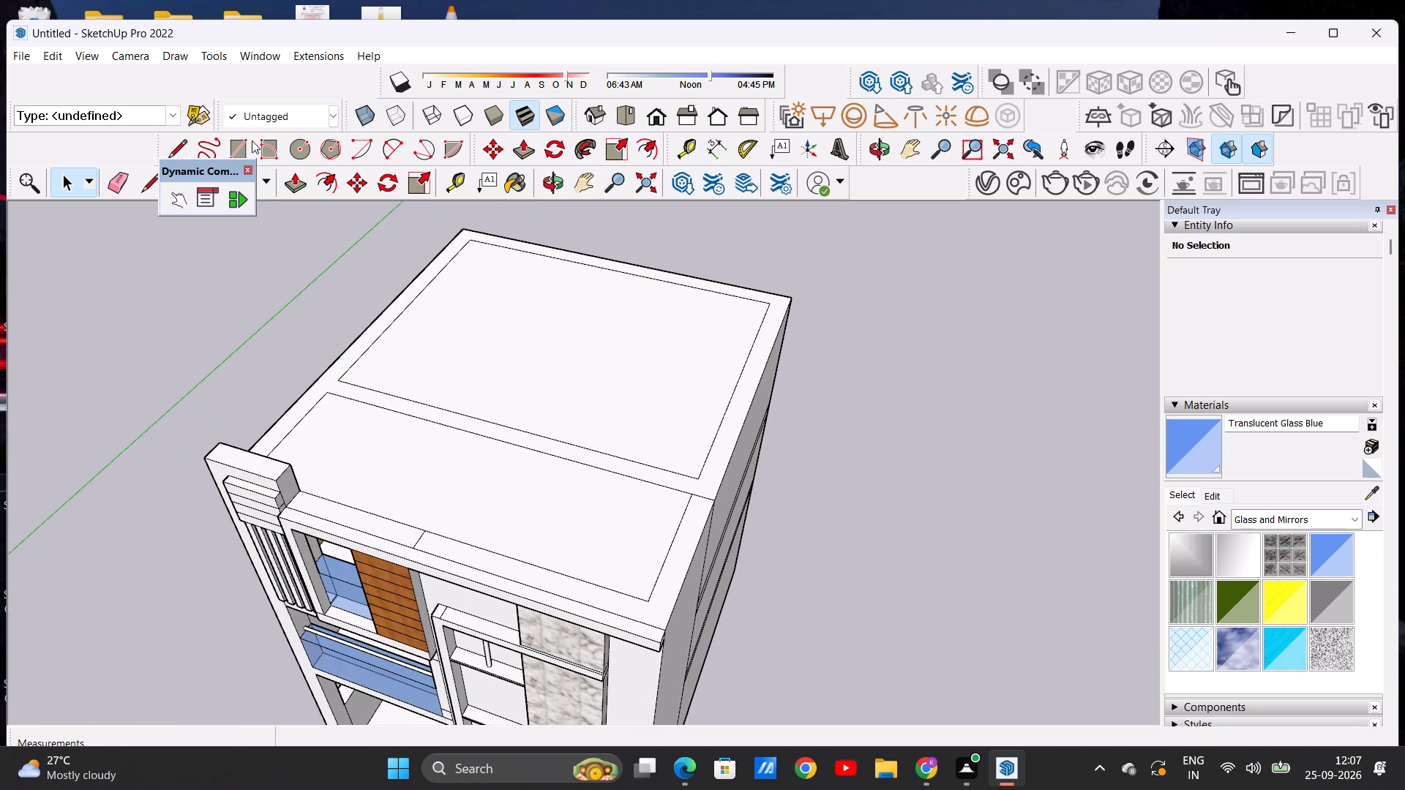
{"action": "left_click", "coordinate": [121, 189]}
{"action": "scroll", "coordinate": [730, 532], "scroll_direction": "up", "scroll_amount": 4}
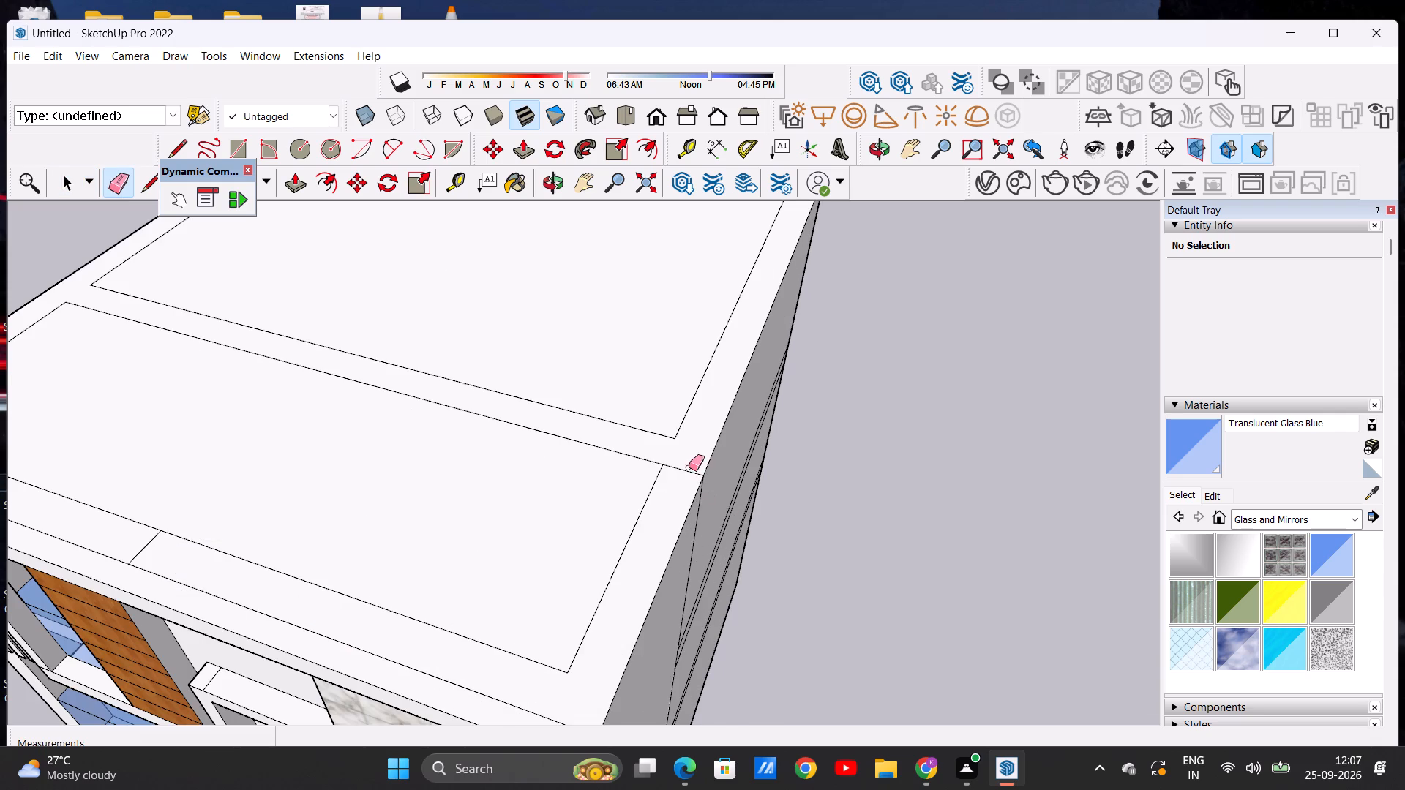
{"action": "left_click_drag", "start_coordinate": [689, 459], "coordinate": [683, 484]}
Raise the roof's border and dividing strip about 2' 3 5/16" with Push/Pull to form the terrace parapet walls.
{"action": "scroll", "coordinate": [702, 492], "scroll_direction": "down", "scroll_amount": 7}
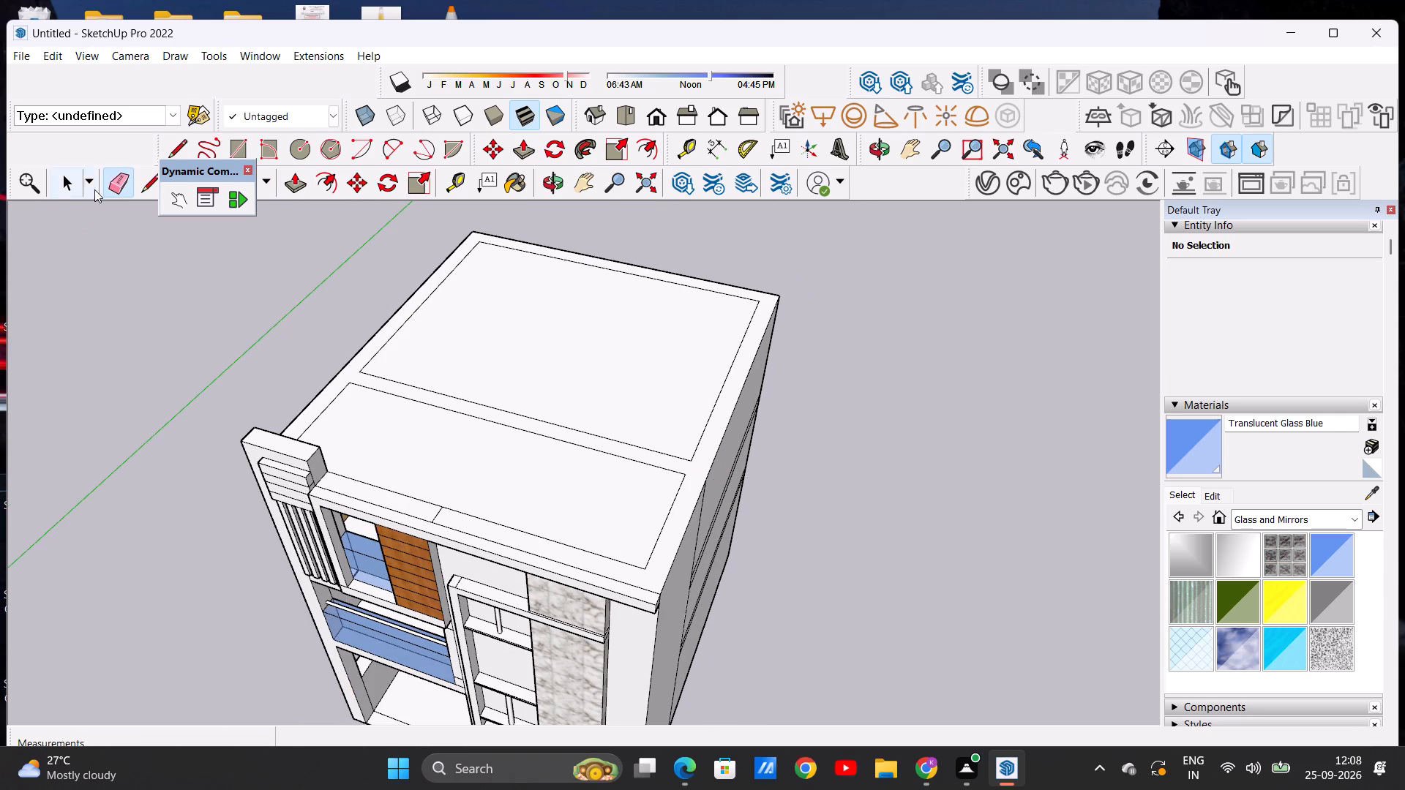
{"action": "left_click", "coordinate": [282, 177]}
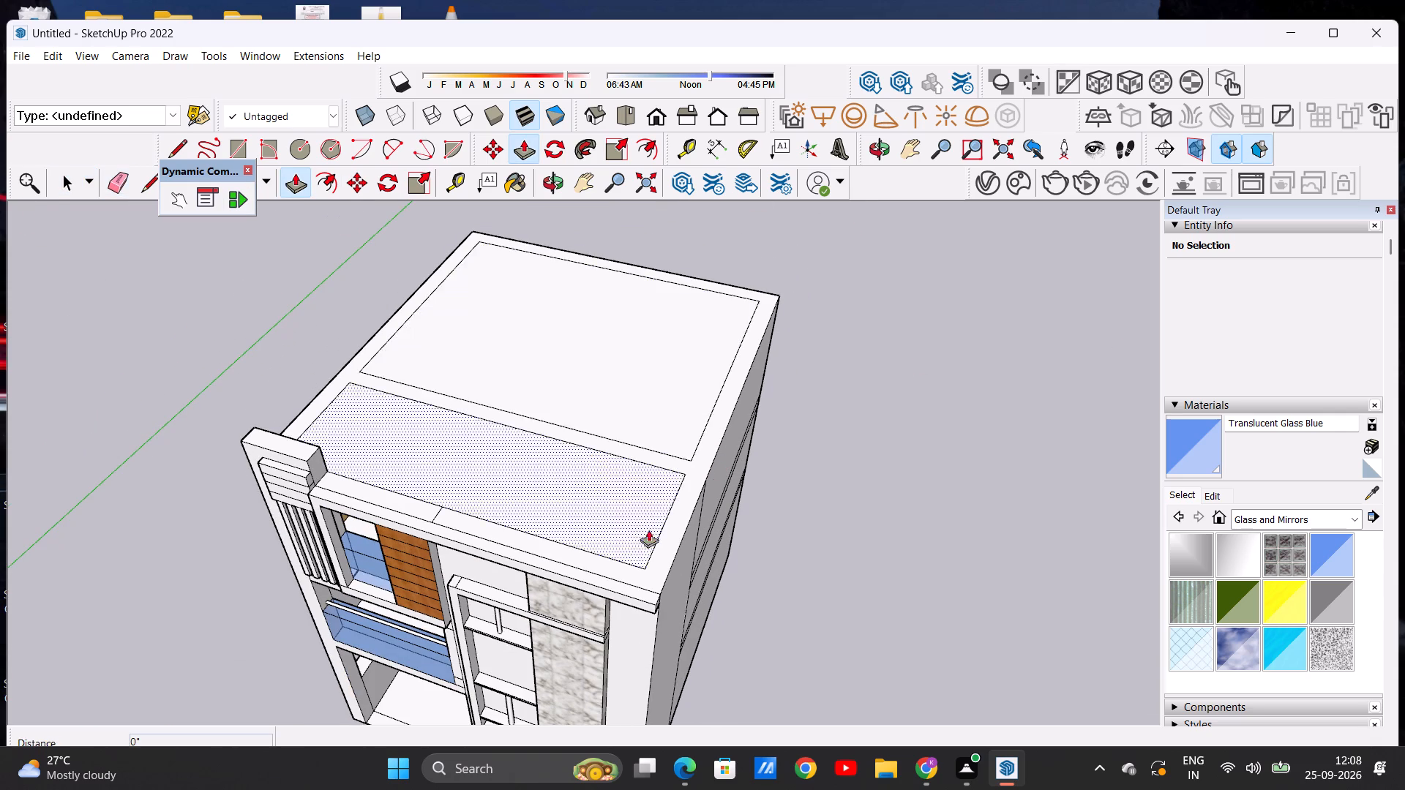
{"action": "scroll", "coordinate": [659, 563], "scroll_direction": "up", "scroll_amount": 3}
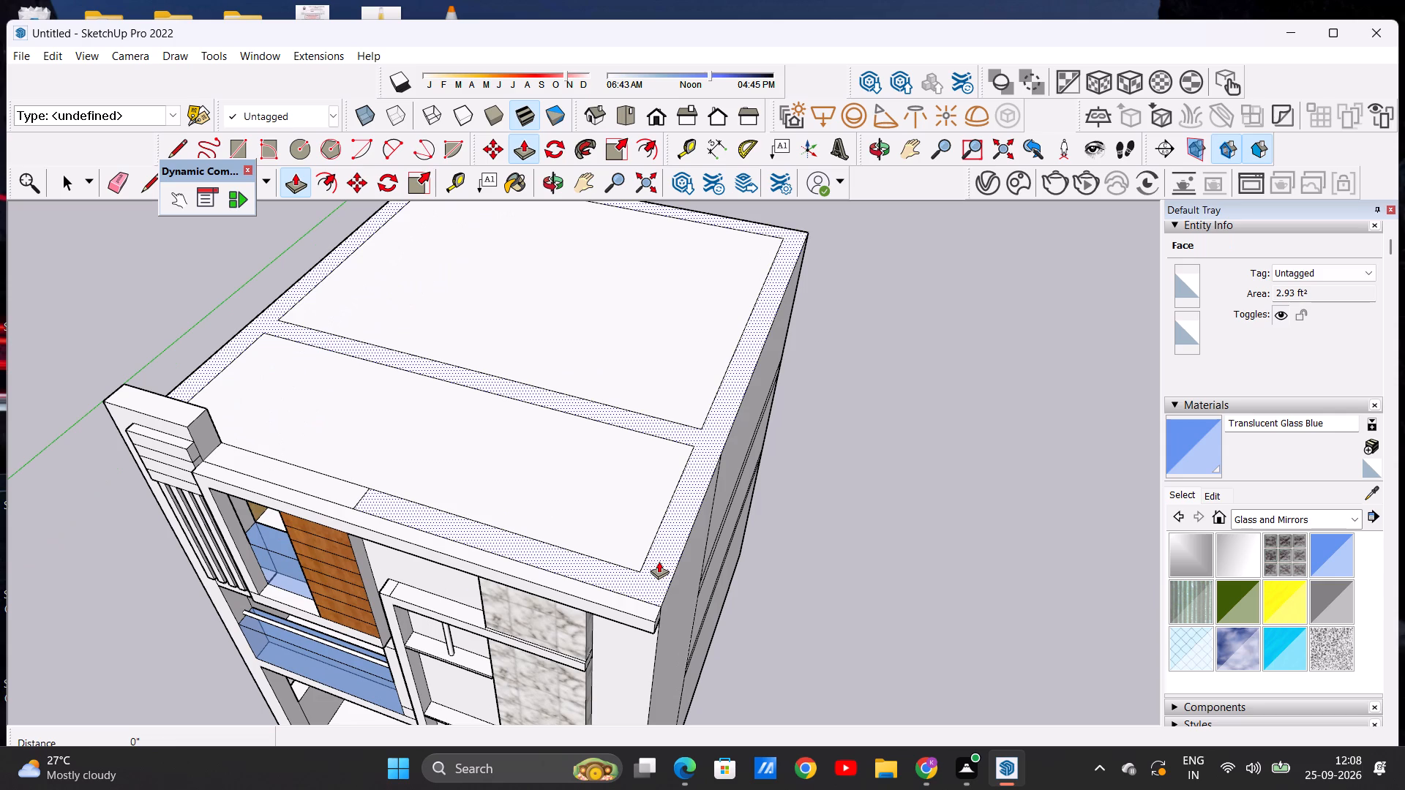
{"action": "left_click", "coordinate": [659, 561]}
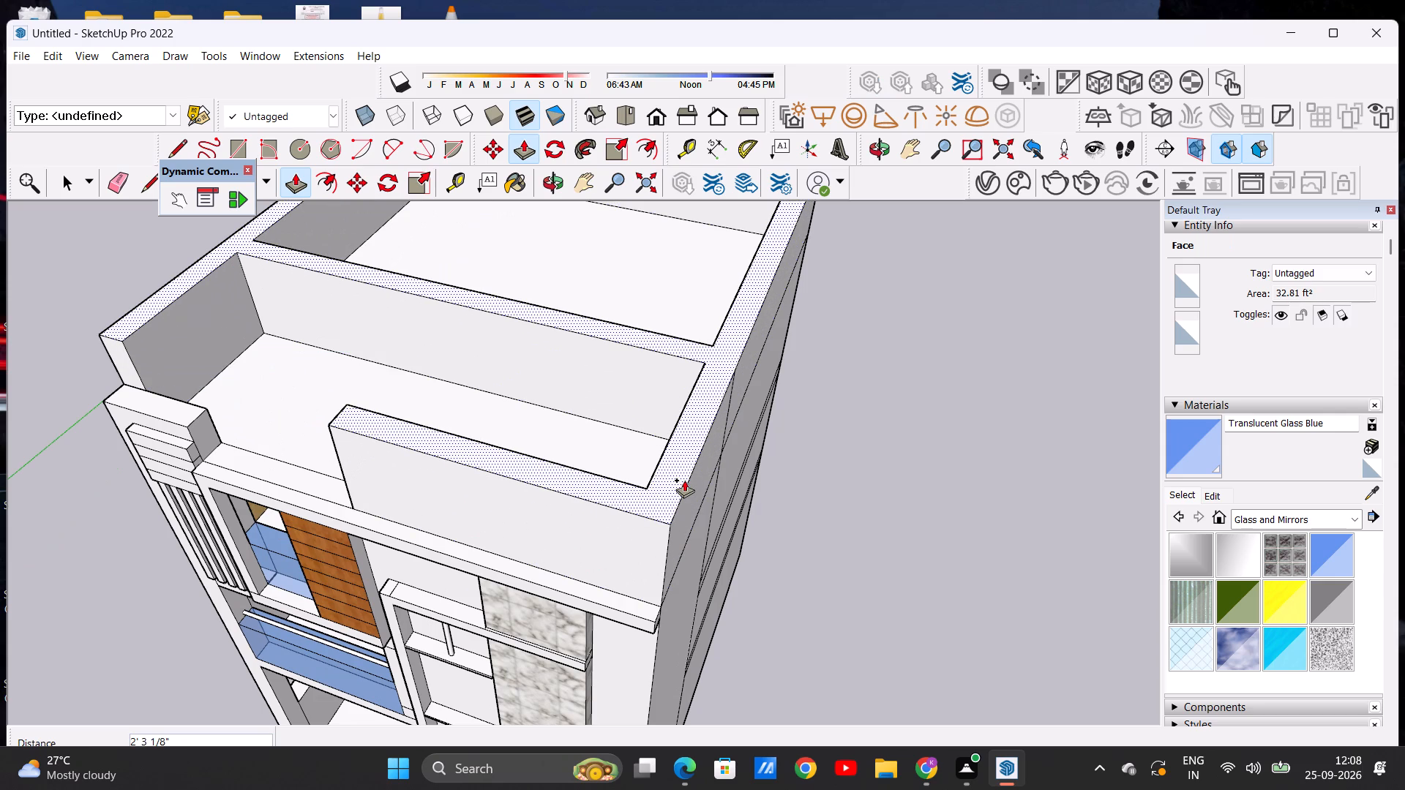
{"action": "middle_click_drag", "start_coordinate": [684, 480], "coordinate": [724, 362]}
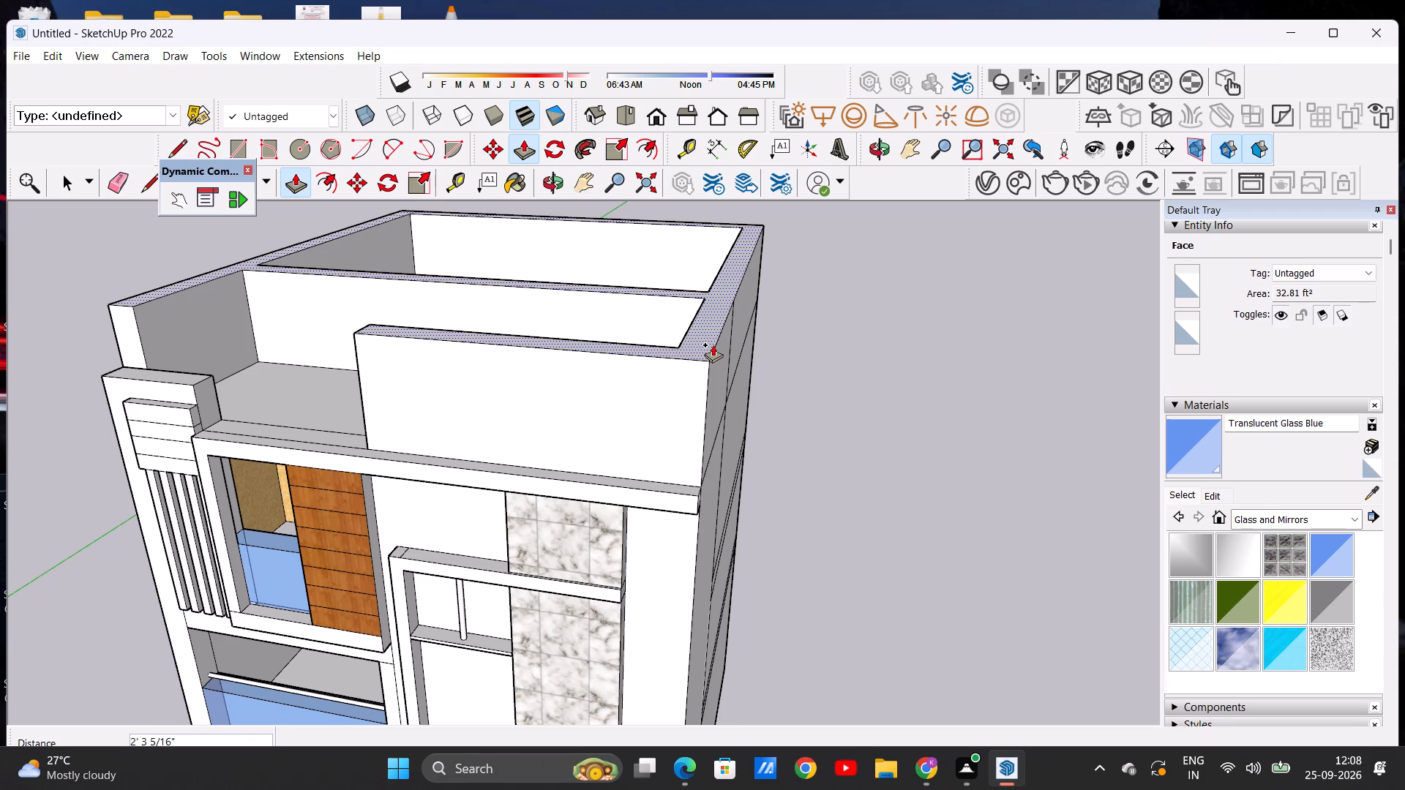
{"action": "left_click", "coordinate": [713, 345]}
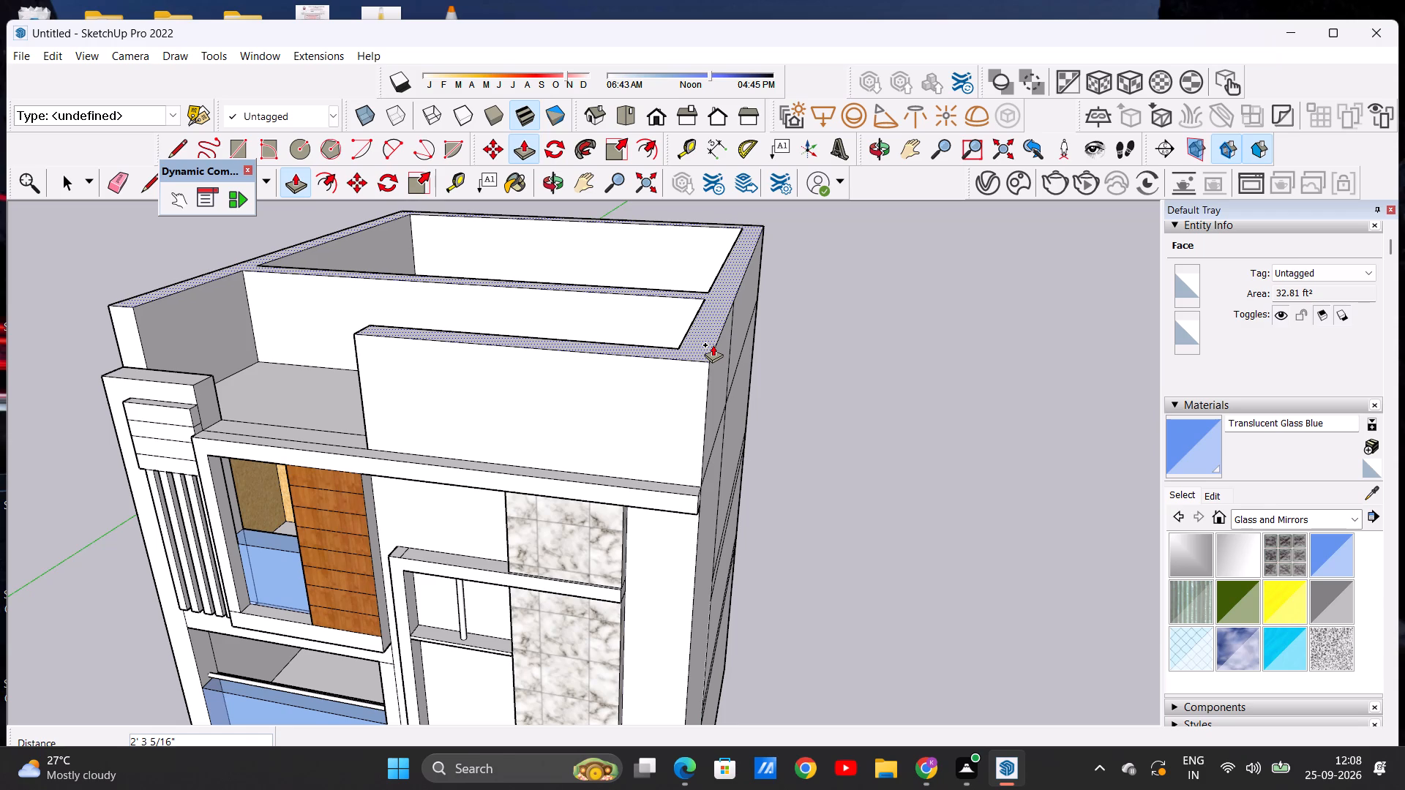
{"action": "key", "text": "space"}
Examine the raised roof walls against the front facade from the front and from above.
{"action": "middle_click_drag", "start_coordinate": [726, 451], "coordinate": [741, 362]}
{"action": "scroll", "coordinate": [741, 365], "scroll_direction": "down", "scroll_amount": 6}
{"action": "scroll", "coordinate": [575, 375], "scroll_direction": "up", "scroll_amount": 4}
{"action": "middle_click_drag", "start_coordinate": [578, 378], "coordinate": [593, 391]}
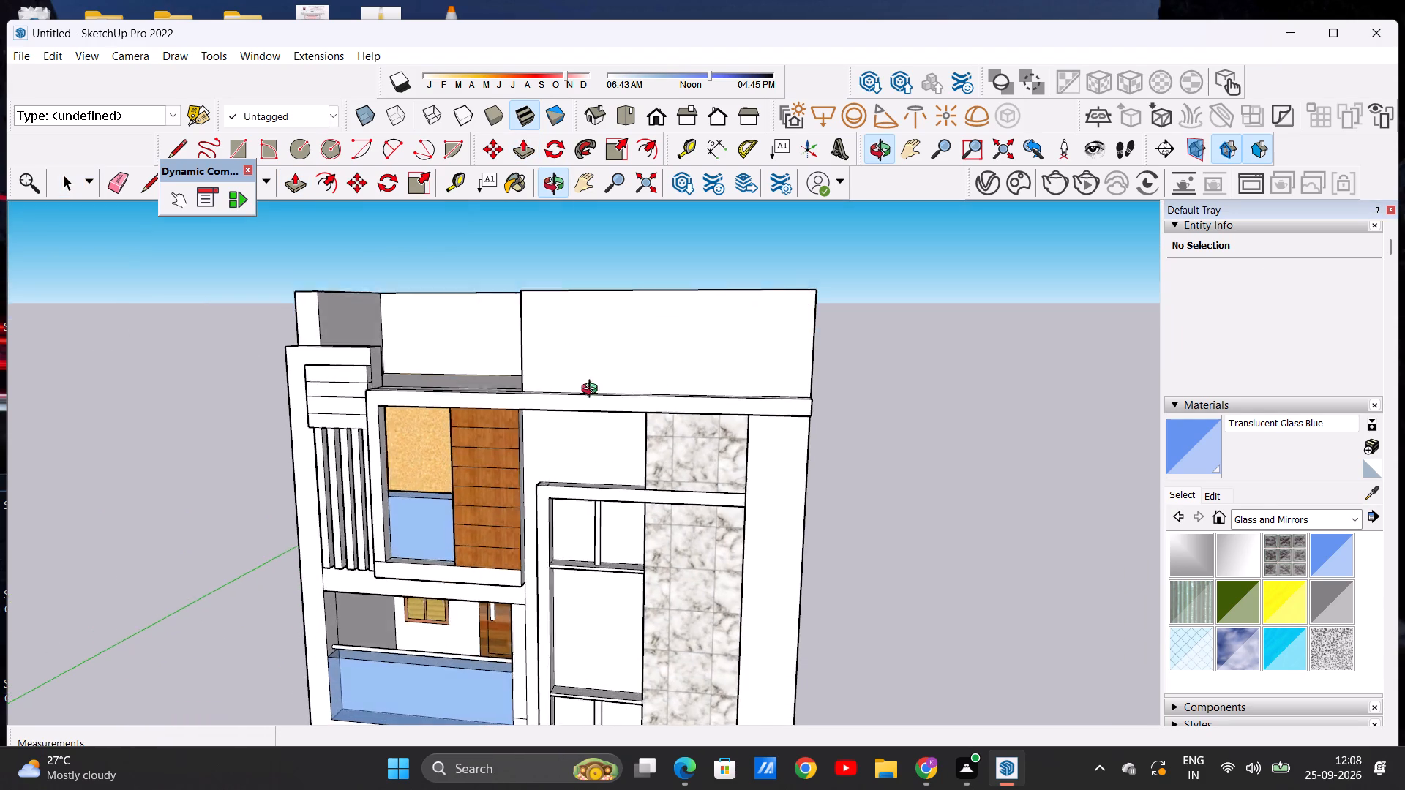
{"action": "middle_click_drag", "start_coordinate": [593, 391], "coordinate": [613, 410]}
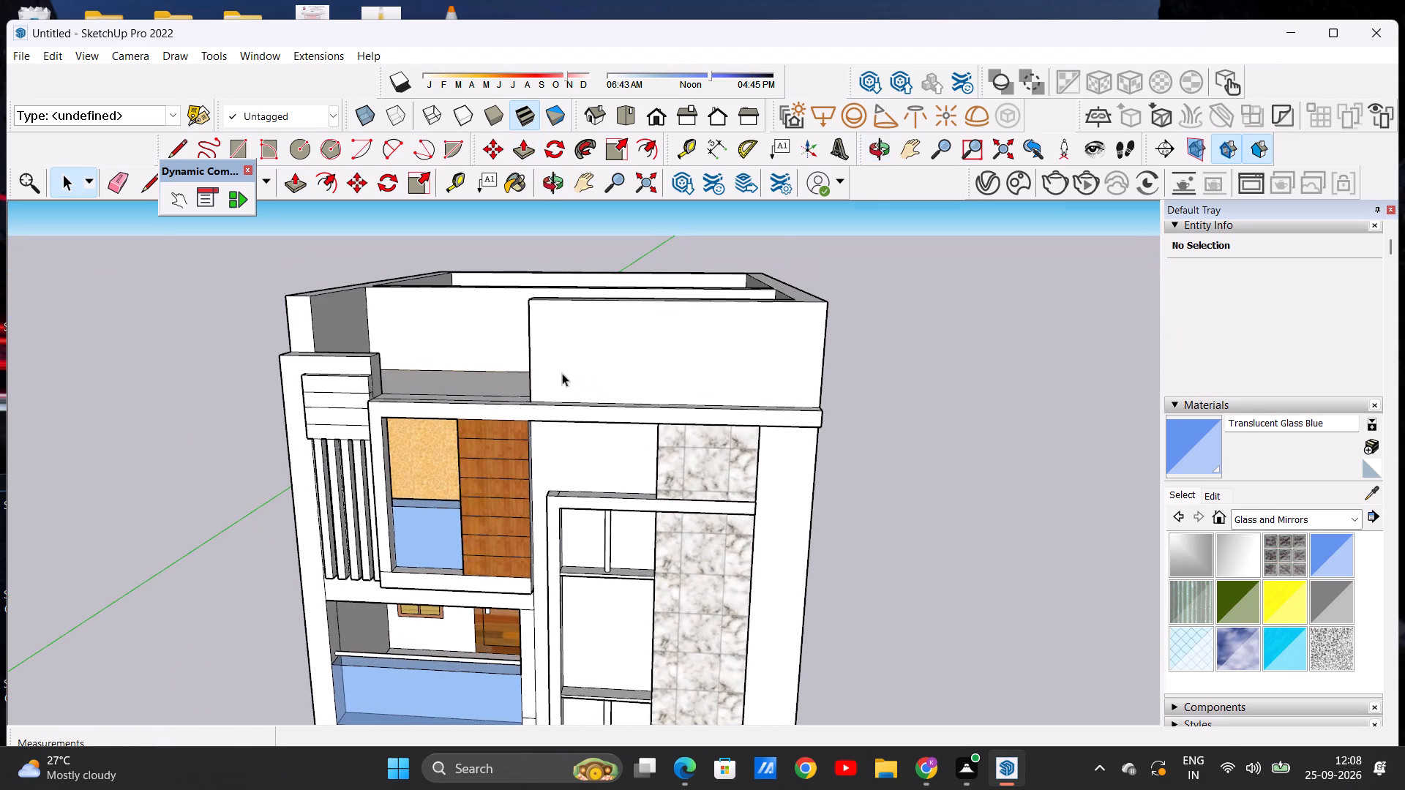
{"action": "middle_click_drag", "start_coordinate": [548, 323], "coordinate": [544, 428]}
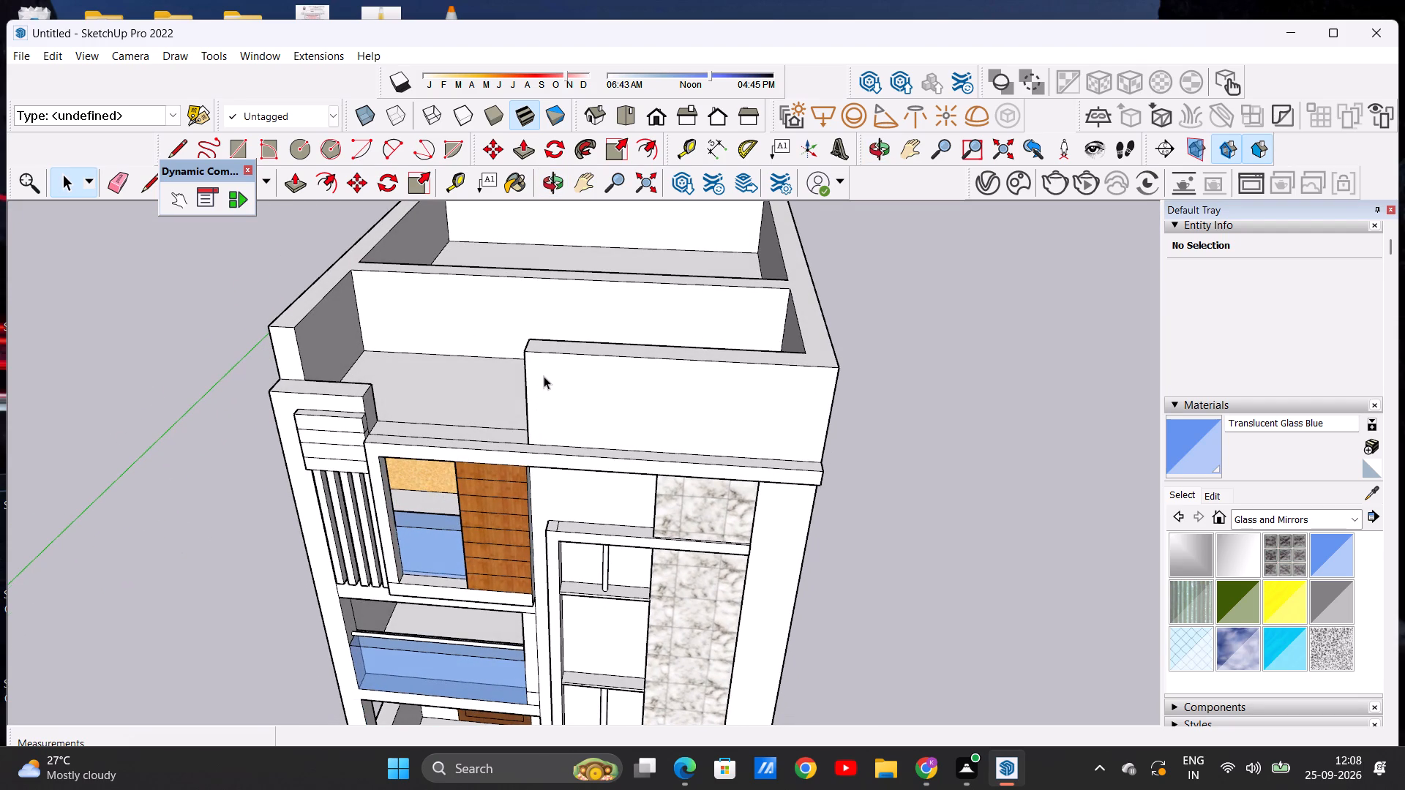
{"action": "middle_click_drag", "start_coordinate": [544, 376], "coordinate": [575, 233]}
{"action": "middle_click_drag", "start_coordinate": [428, 356], "coordinate": [473, 434]}
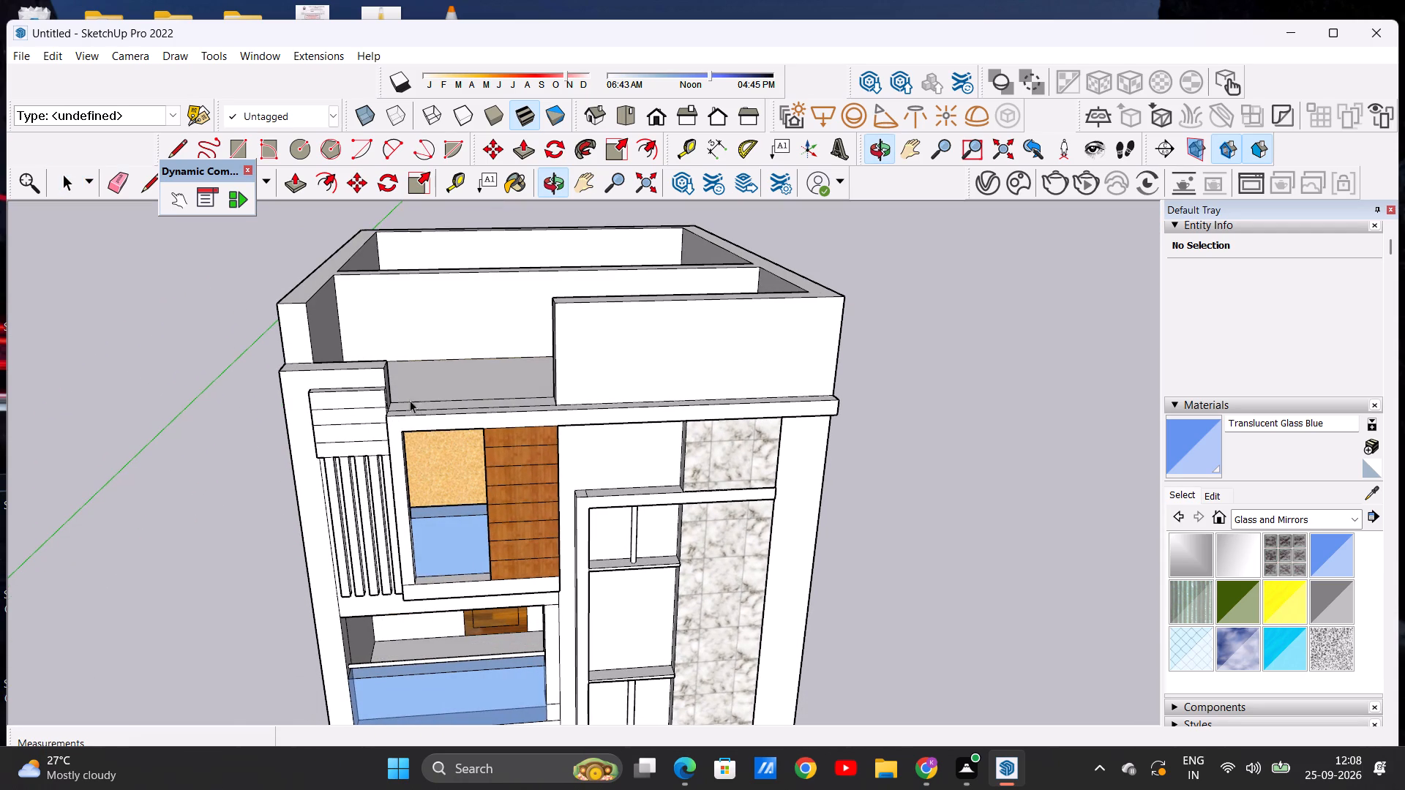
{"action": "middle_click_drag", "start_coordinate": [369, 383], "coordinate": [368, 339]}
{"action": "scroll", "coordinate": [359, 334], "scroll_direction": "up", "scroll_amount": 2}
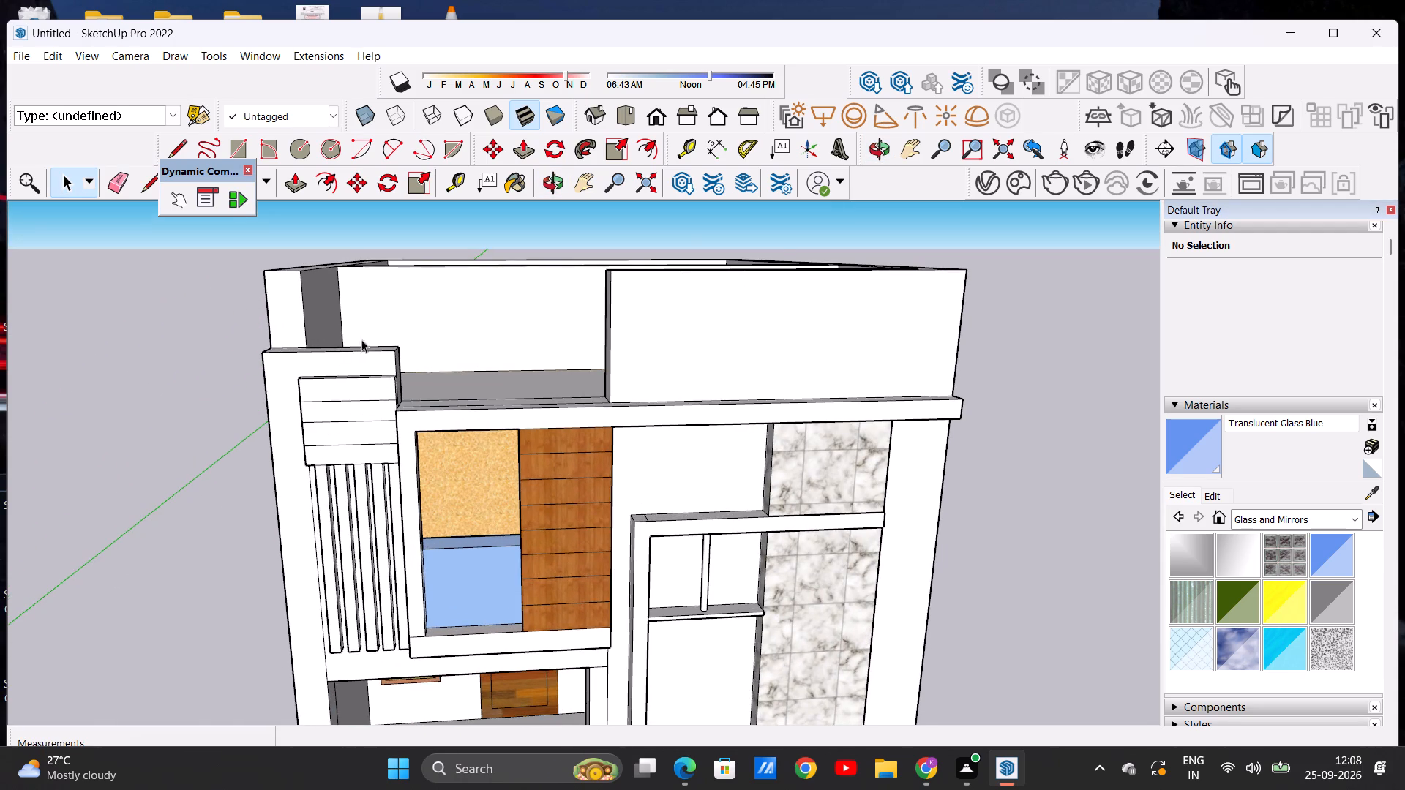
{"action": "middle_click_drag", "start_coordinate": [365, 342], "coordinate": [307, 411]}
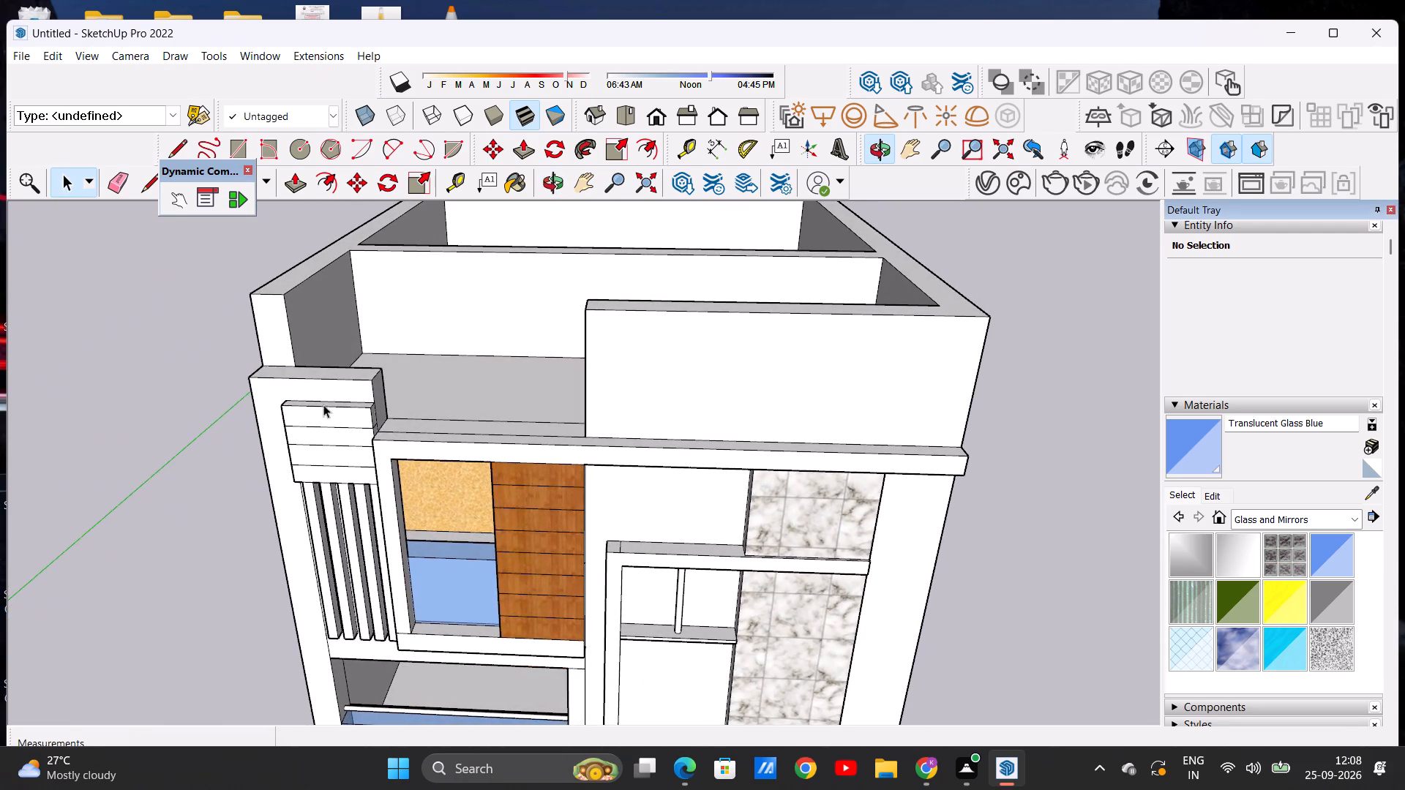
Raise the top face of the roof parapet walls slightly further with Push/Pull.
{"action": "scroll", "coordinate": [329, 398], "scroll_direction": "down", "scroll_amount": 4}
{"action": "left_click", "coordinate": [282, 186]}
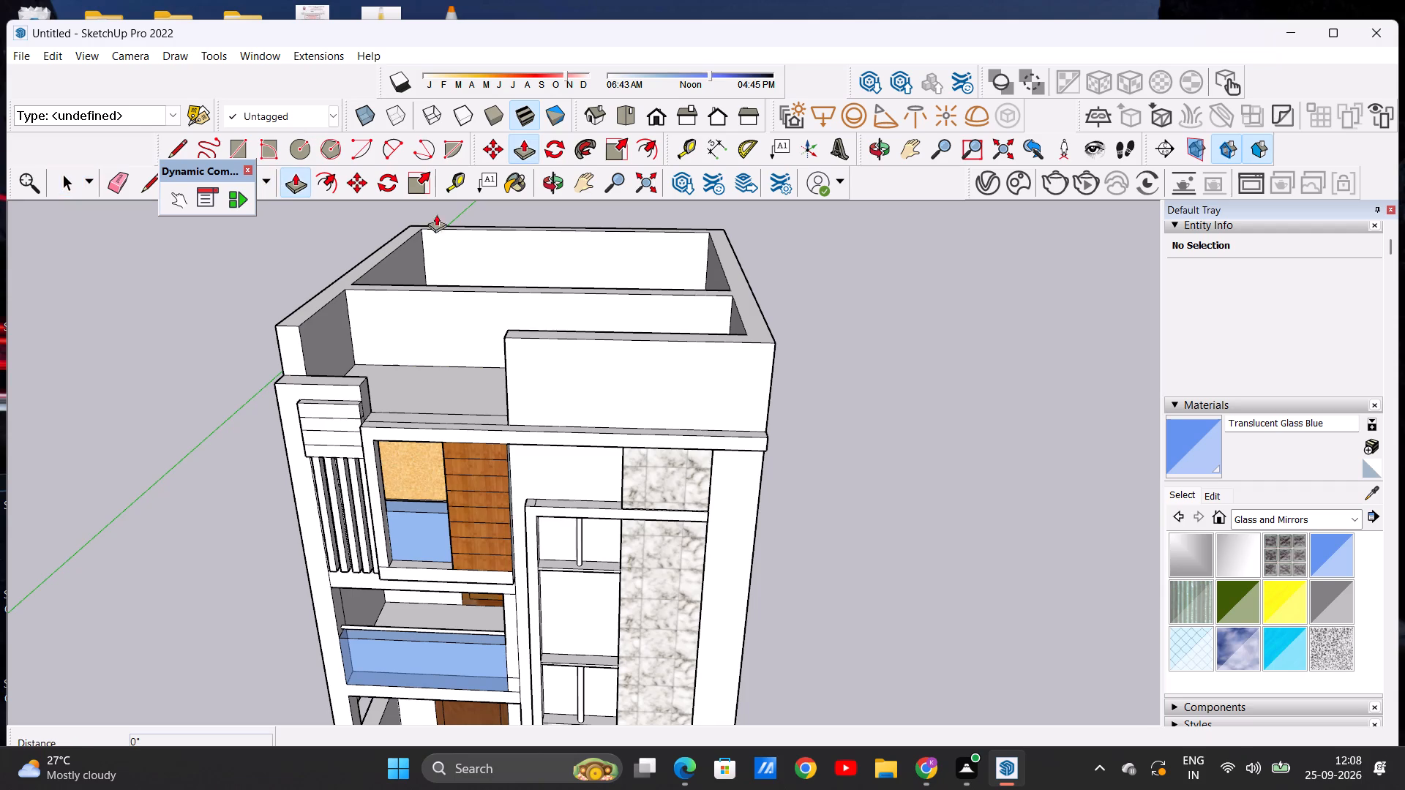
{"action": "left_click", "coordinate": [763, 323]}
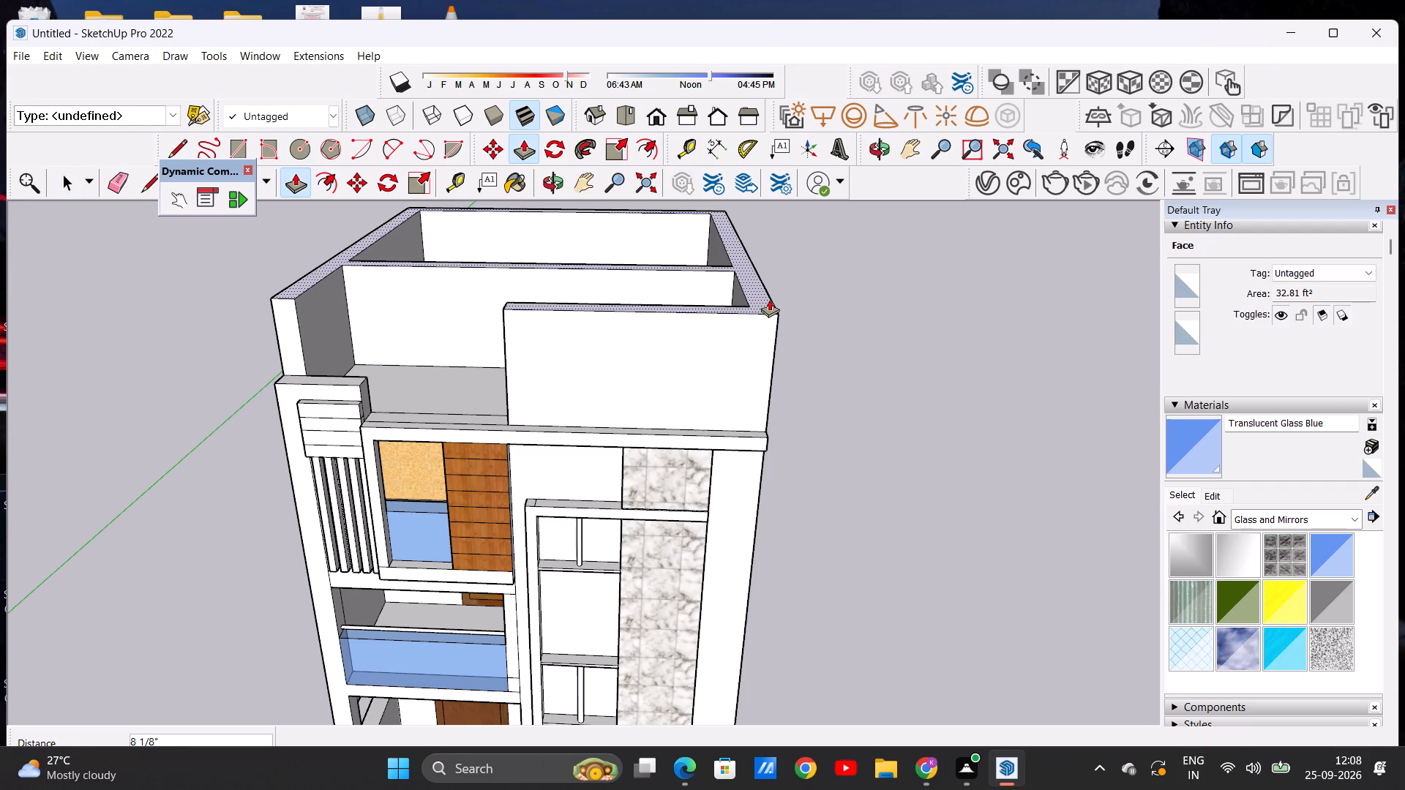
{"action": "left_click", "coordinate": [769, 304]}
{"action": "key", "text": "space"}
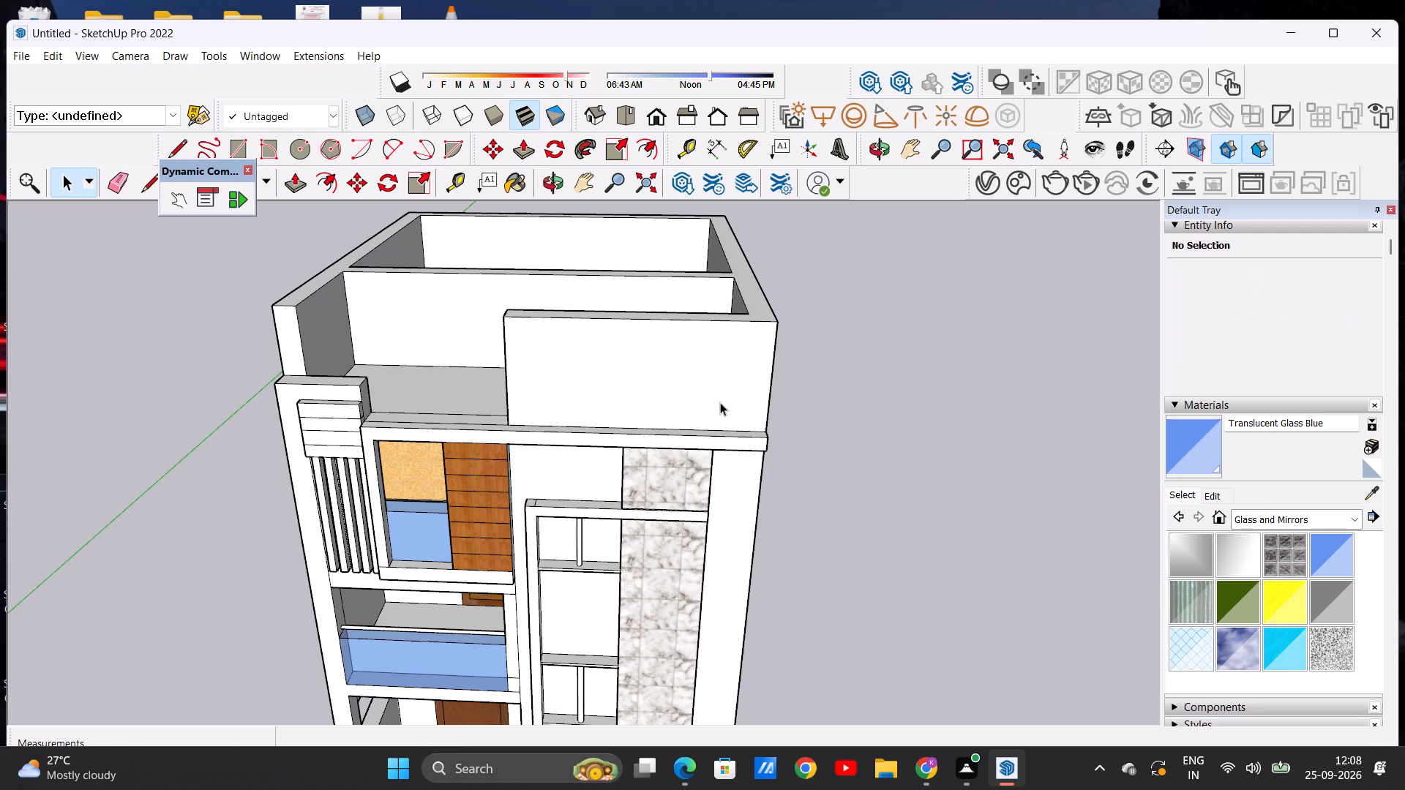
Copy the front roof terrace's floor face straight up 2' 9 1/2" to the top of the parapet walls.
{"action": "middle_click_drag", "start_coordinate": [720, 402], "coordinate": [708, 429]}
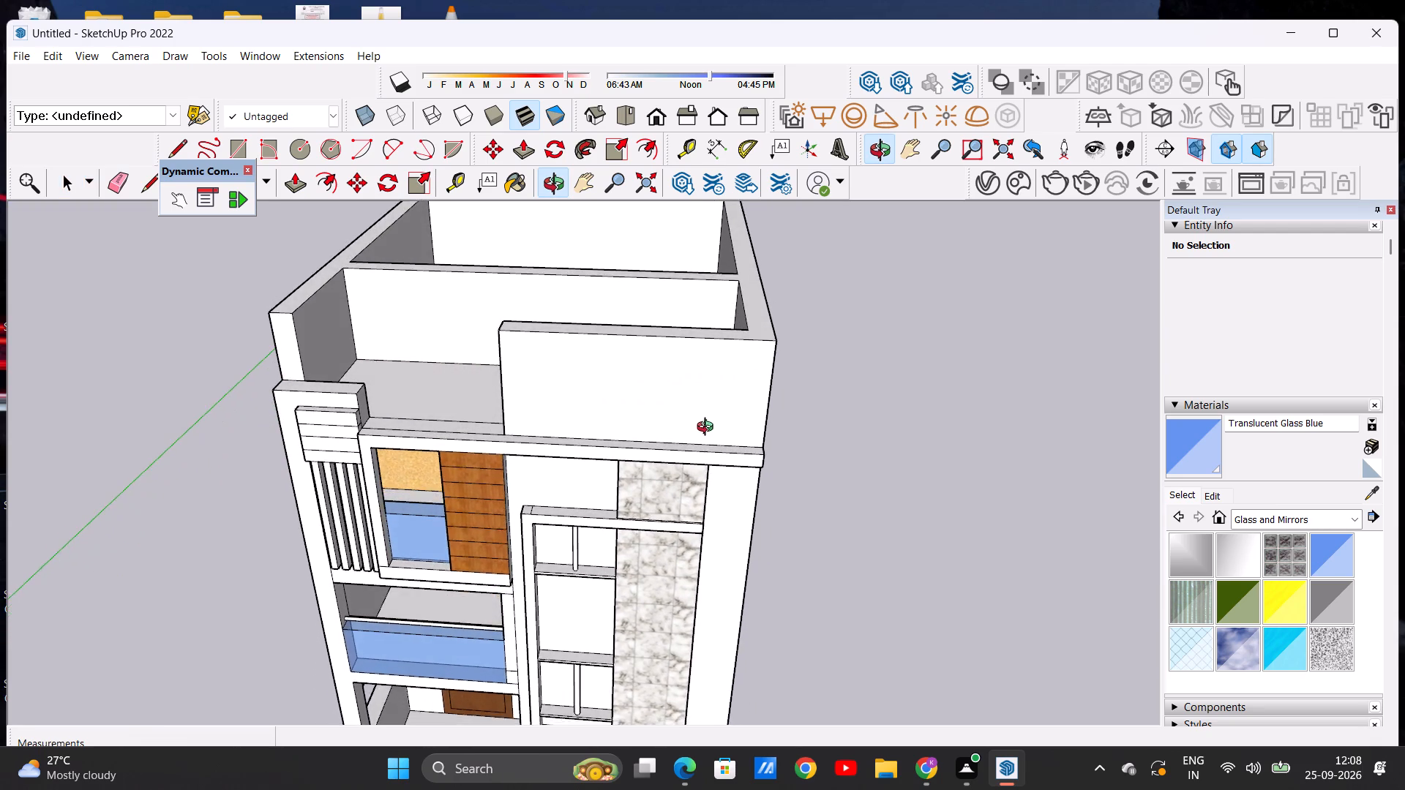
{"action": "middle_click_drag", "start_coordinate": [708, 429], "coordinate": [711, 469]}
{"action": "scroll", "coordinate": [707, 446], "scroll_direction": "down", "scroll_amount": 5}
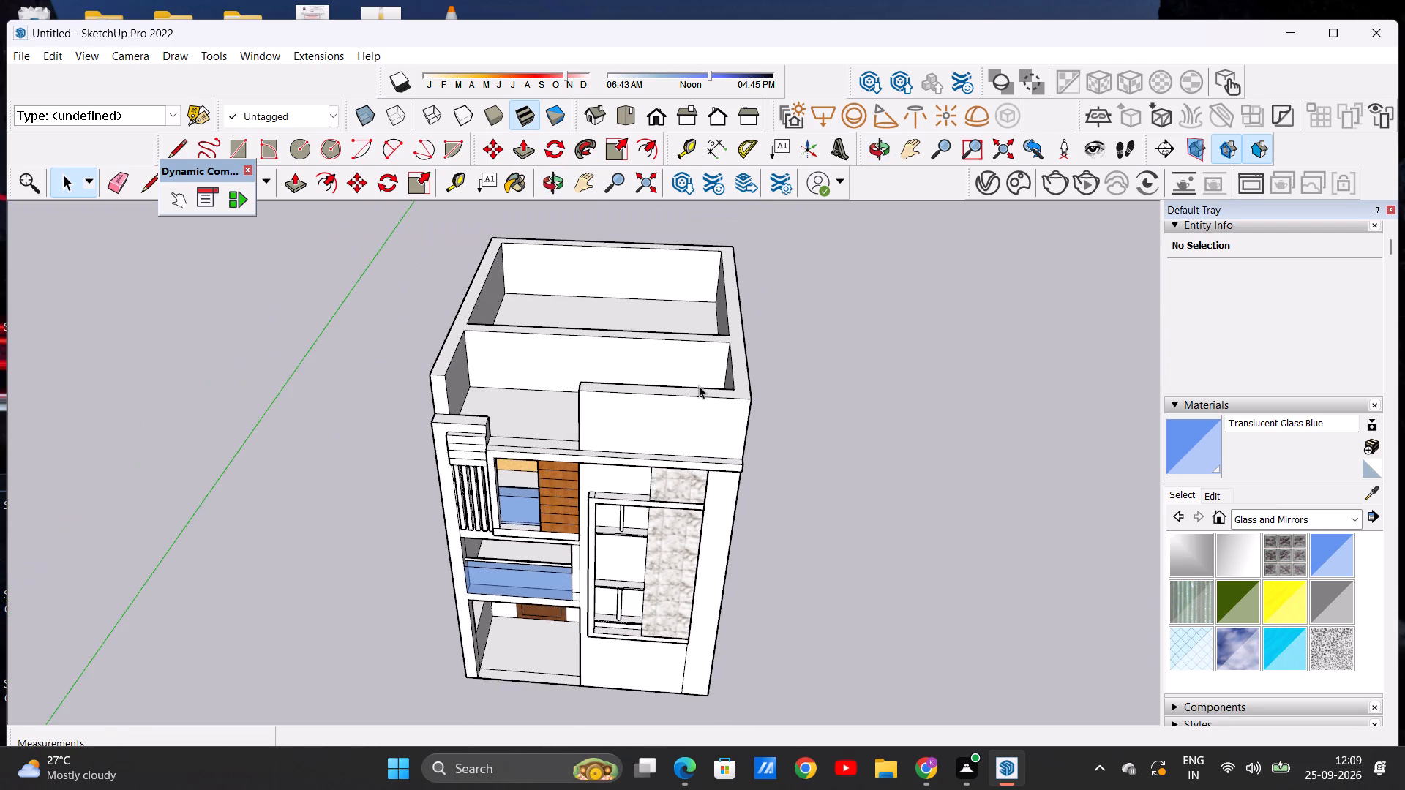
{"action": "middle_click_drag", "start_coordinate": [679, 344], "coordinate": [681, 478]}
{"action": "scroll", "coordinate": [659, 423], "scroll_direction": "up", "scroll_amount": 5}
{"action": "scroll", "coordinate": [655, 419], "scroll_direction": "down", "scroll_amount": 5}
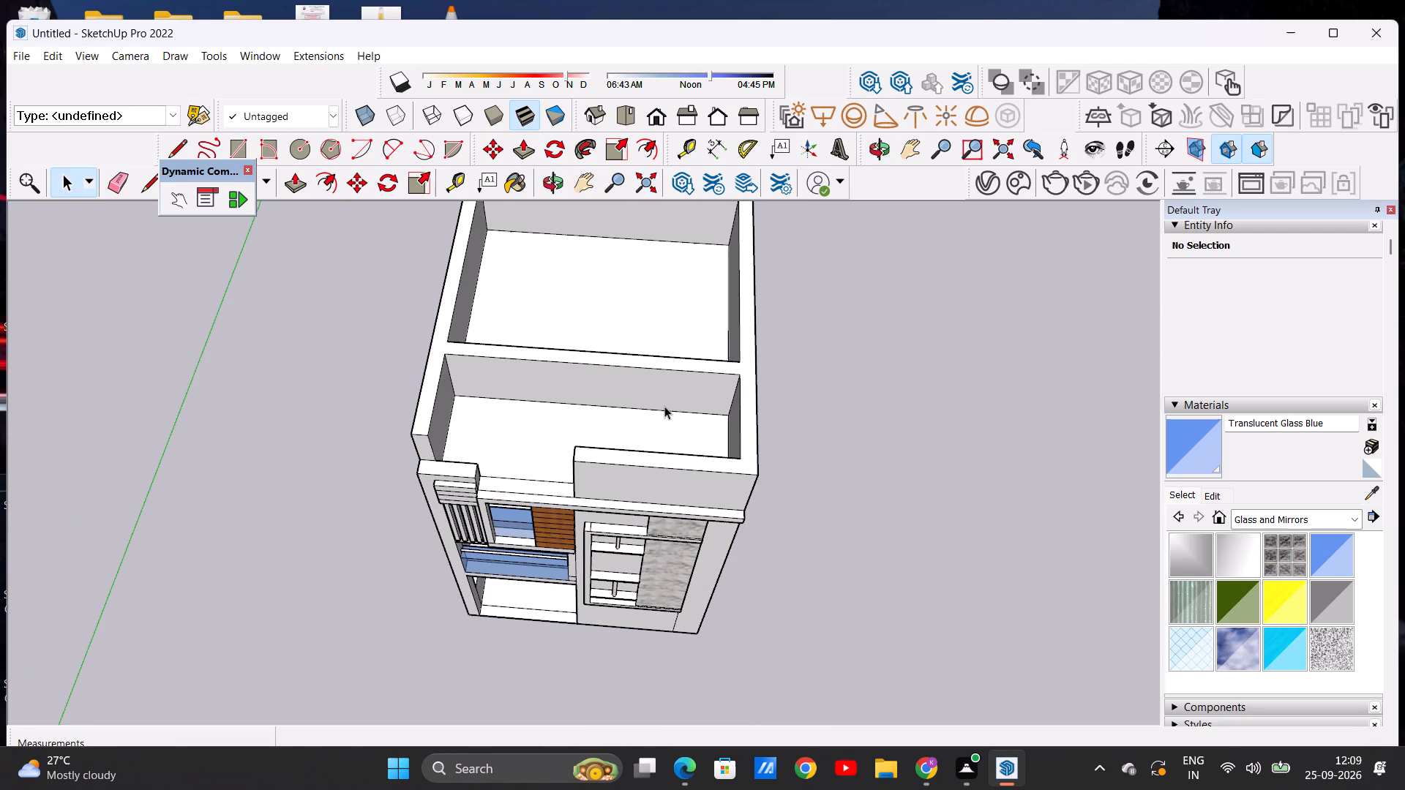
{"action": "double_click", "coordinate": [671, 427]}
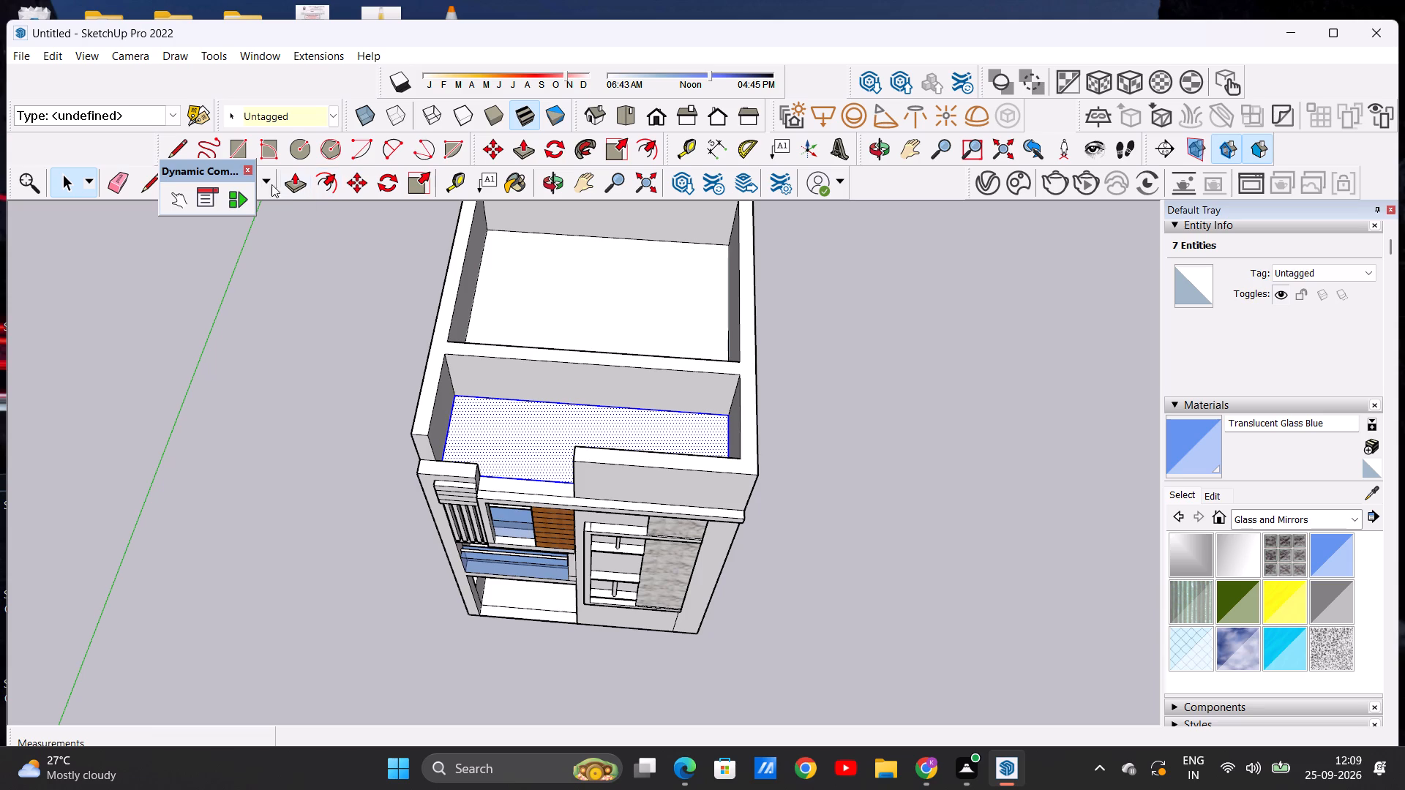
{"action": "left_click", "coordinate": [359, 179]}
{"action": "left_click", "coordinate": [727, 418]}
{"action": "left_click", "coordinate": [736, 380]}
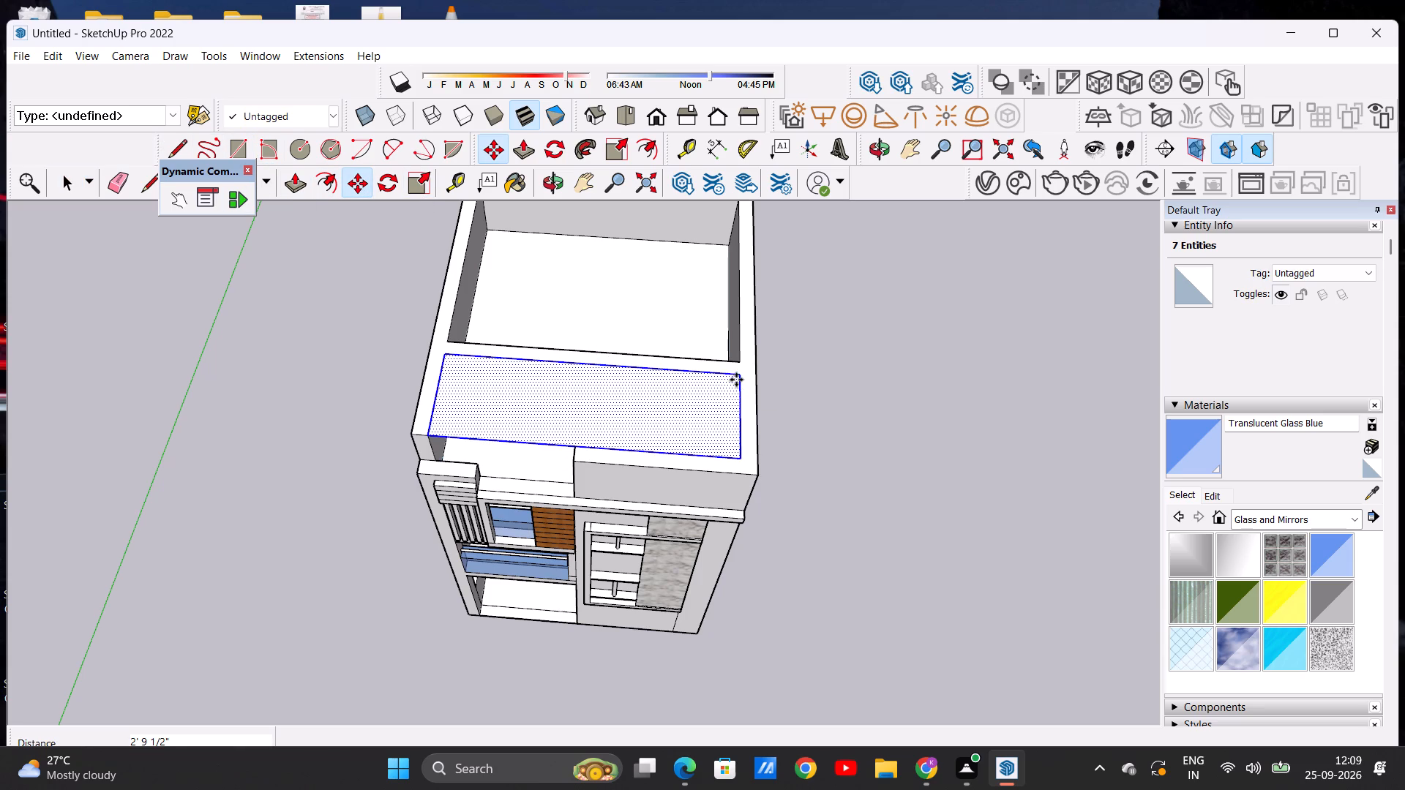
{"action": "key", "text": "space"}
{"action": "key", "text": "space"}
{"action": "left_click", "coordinate": [818, 379]}
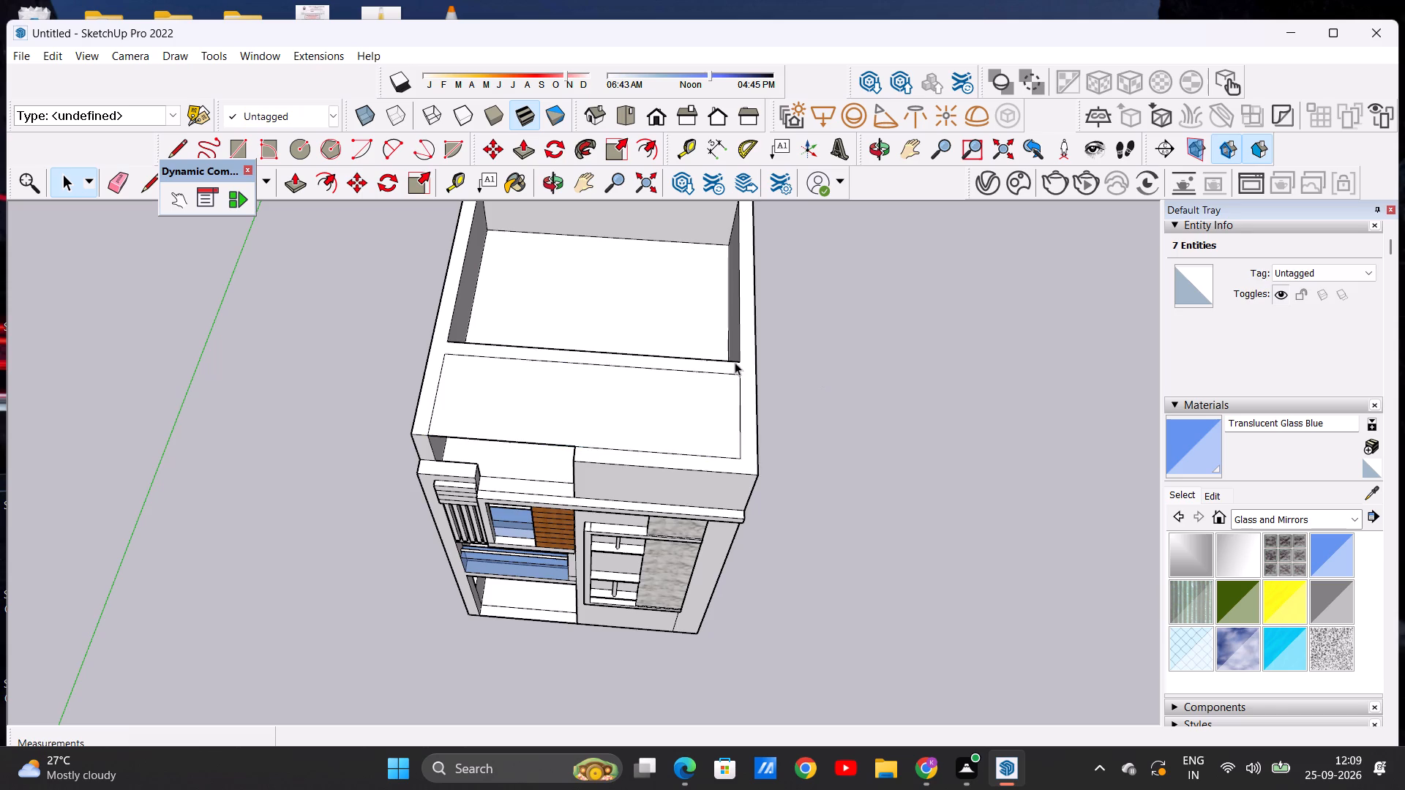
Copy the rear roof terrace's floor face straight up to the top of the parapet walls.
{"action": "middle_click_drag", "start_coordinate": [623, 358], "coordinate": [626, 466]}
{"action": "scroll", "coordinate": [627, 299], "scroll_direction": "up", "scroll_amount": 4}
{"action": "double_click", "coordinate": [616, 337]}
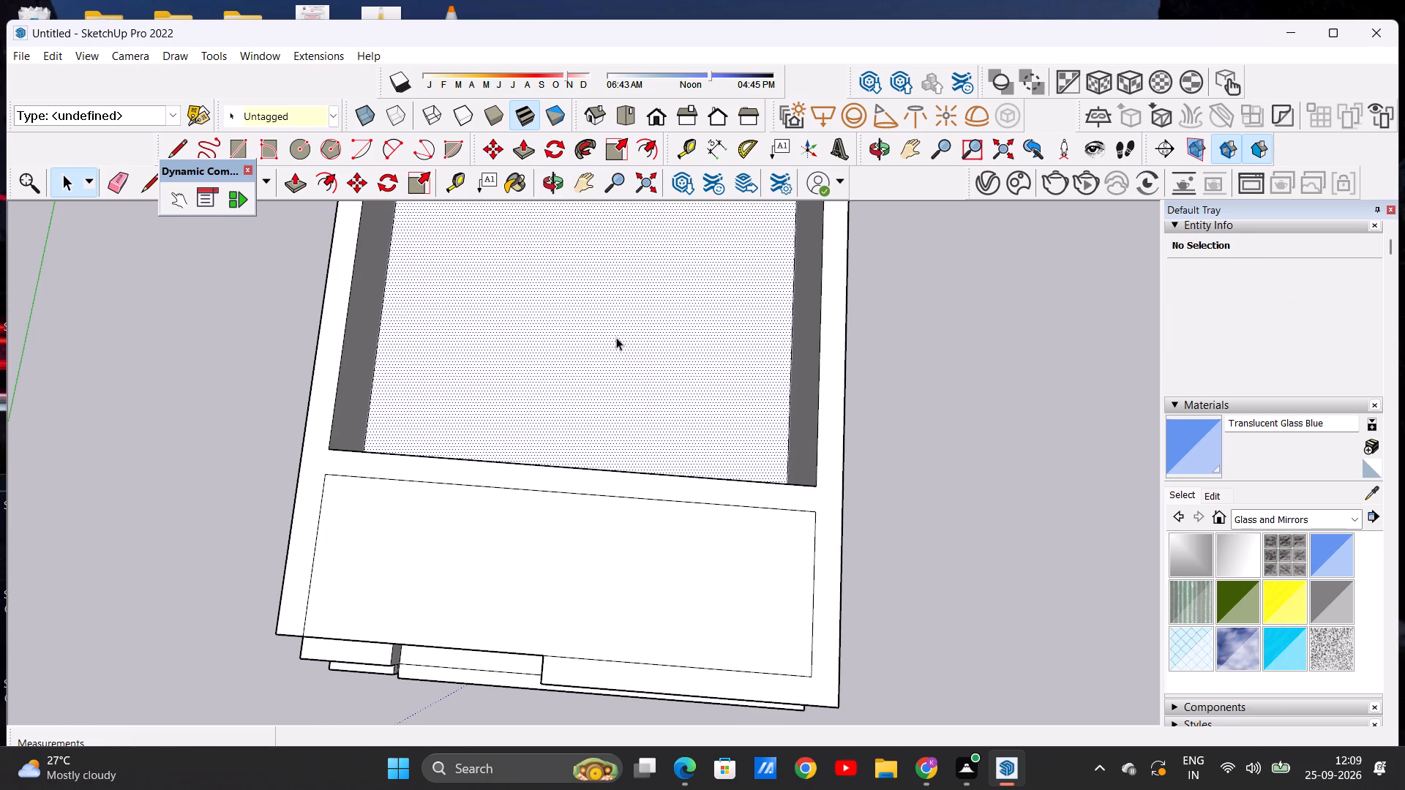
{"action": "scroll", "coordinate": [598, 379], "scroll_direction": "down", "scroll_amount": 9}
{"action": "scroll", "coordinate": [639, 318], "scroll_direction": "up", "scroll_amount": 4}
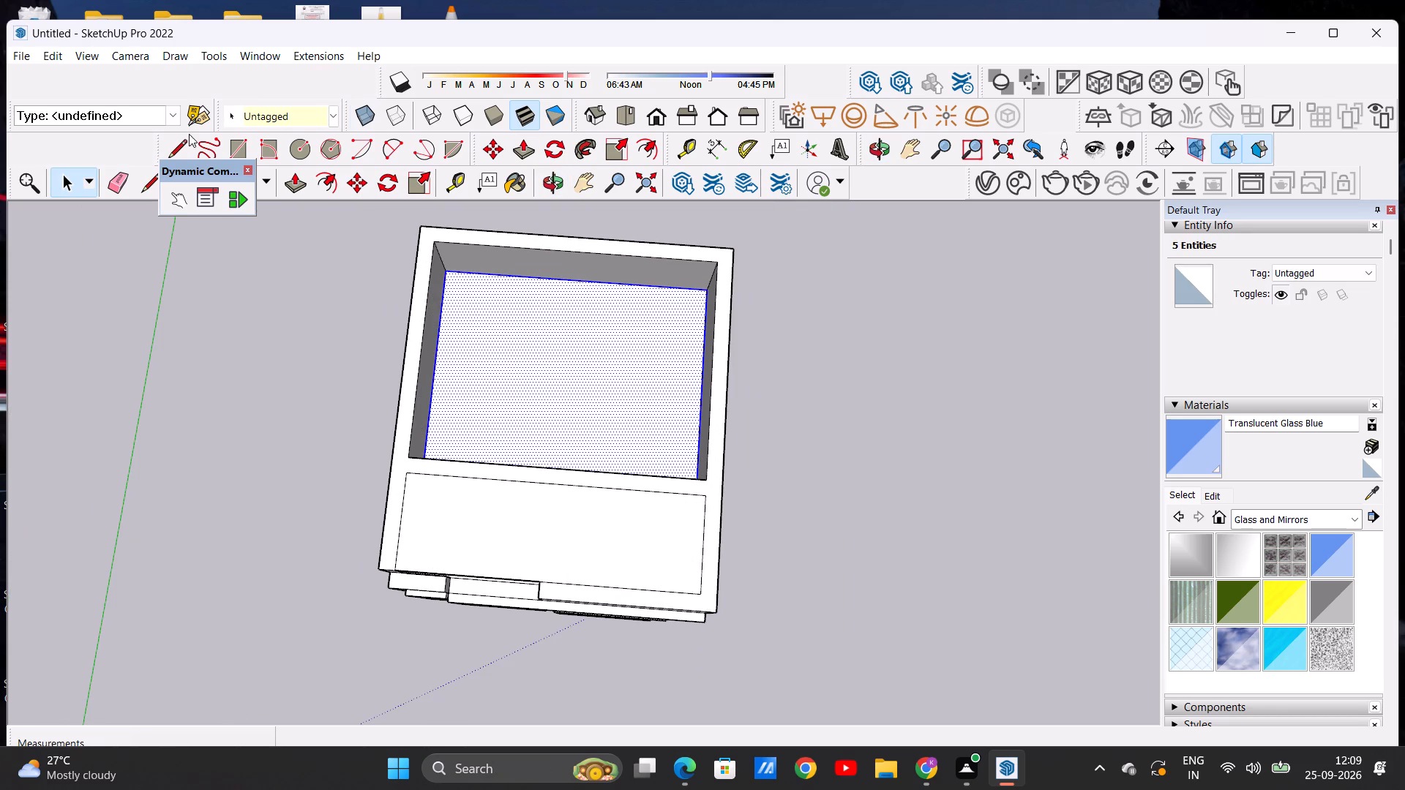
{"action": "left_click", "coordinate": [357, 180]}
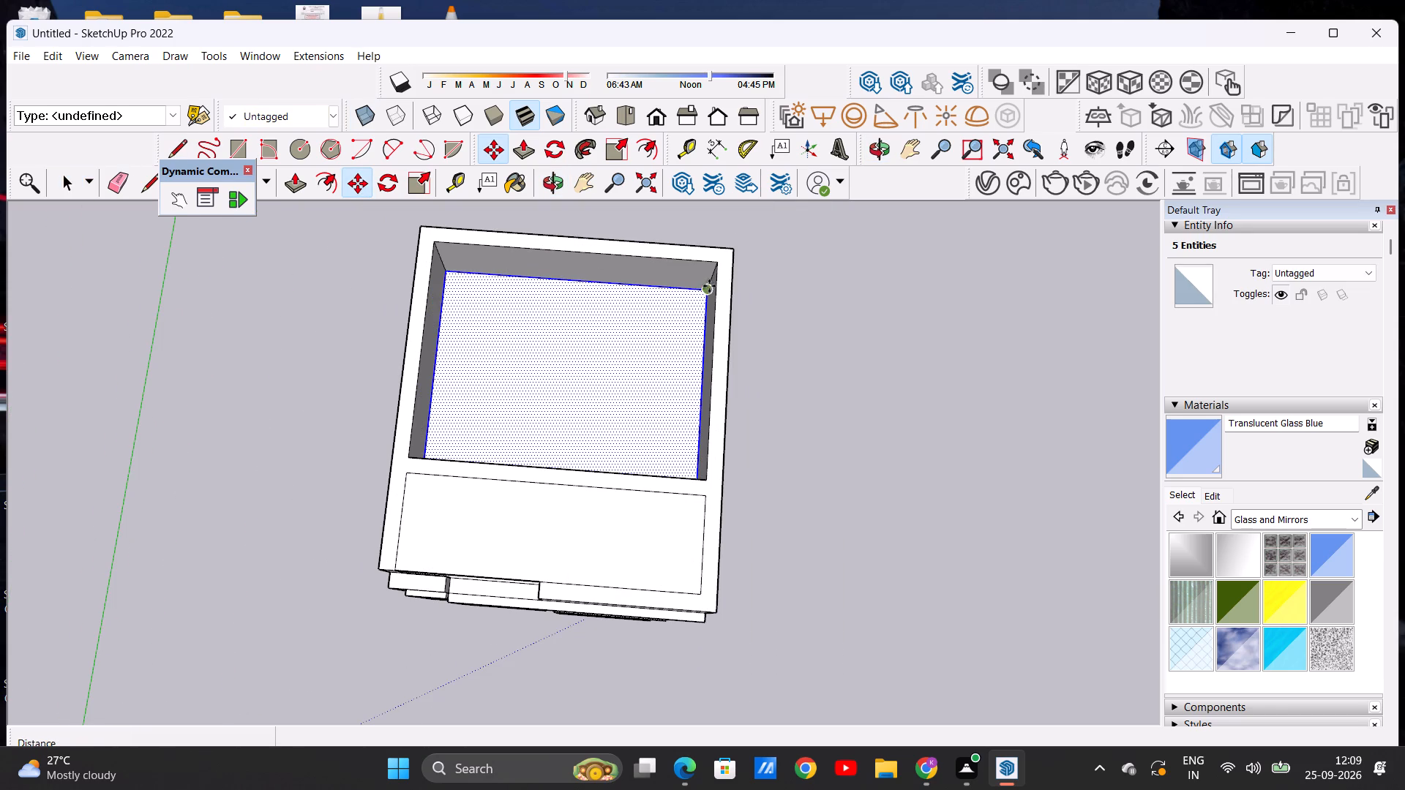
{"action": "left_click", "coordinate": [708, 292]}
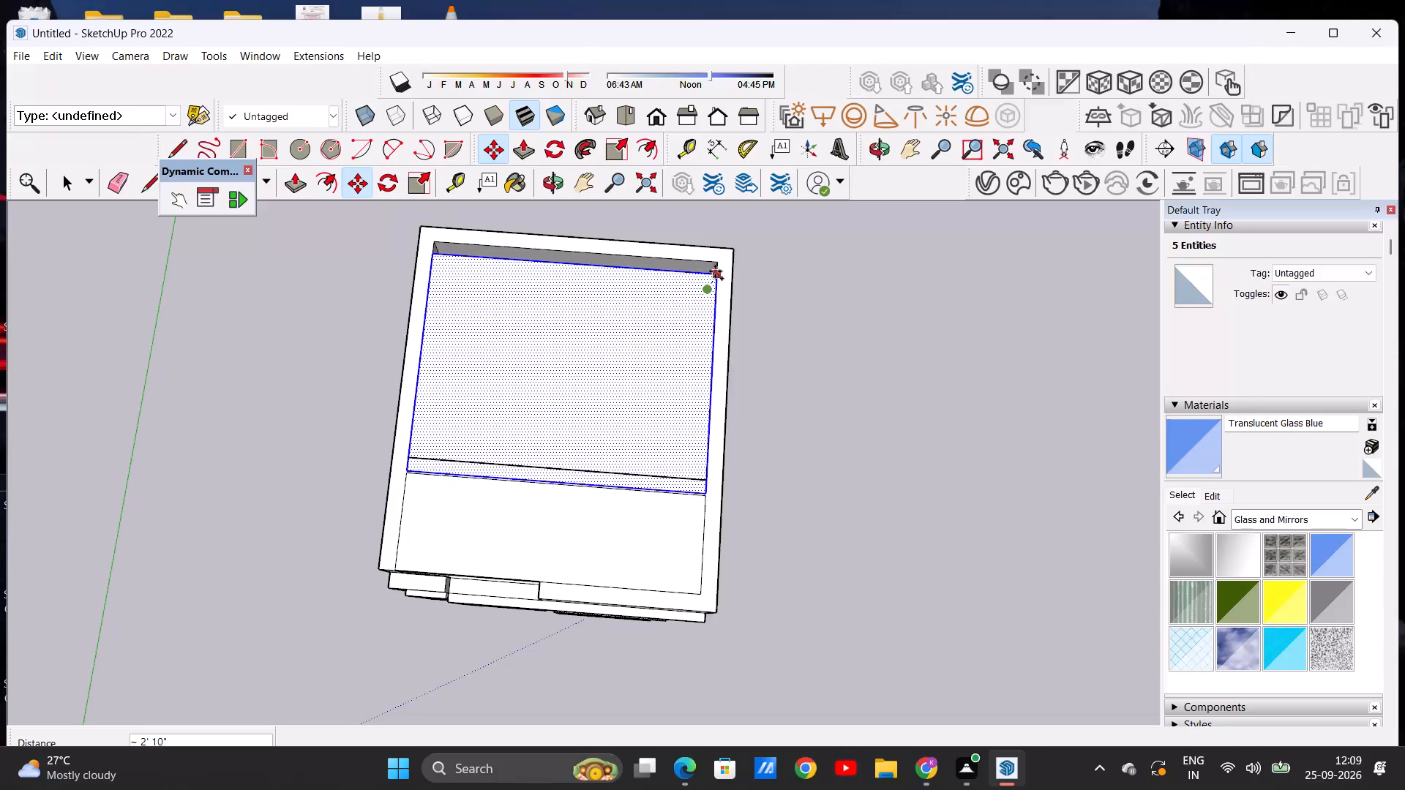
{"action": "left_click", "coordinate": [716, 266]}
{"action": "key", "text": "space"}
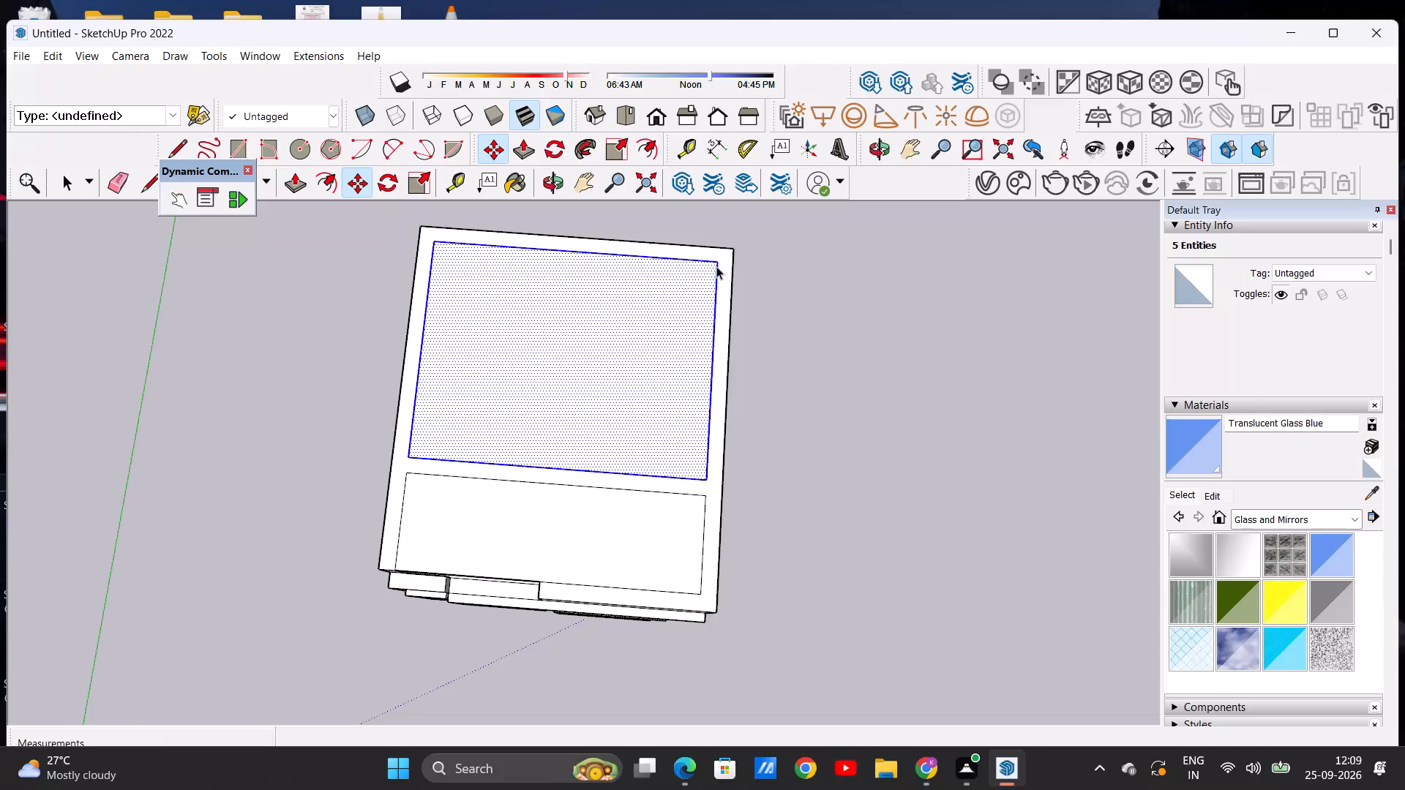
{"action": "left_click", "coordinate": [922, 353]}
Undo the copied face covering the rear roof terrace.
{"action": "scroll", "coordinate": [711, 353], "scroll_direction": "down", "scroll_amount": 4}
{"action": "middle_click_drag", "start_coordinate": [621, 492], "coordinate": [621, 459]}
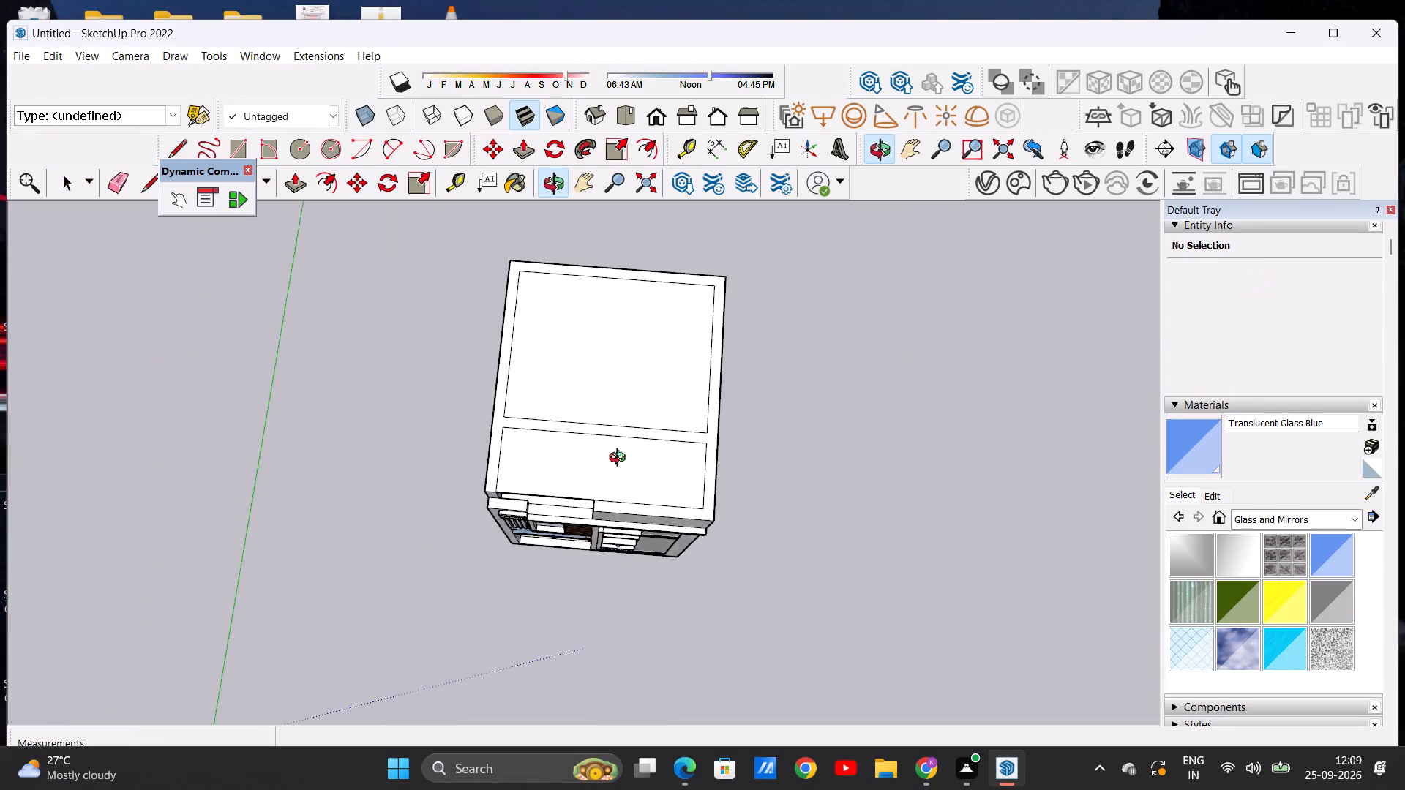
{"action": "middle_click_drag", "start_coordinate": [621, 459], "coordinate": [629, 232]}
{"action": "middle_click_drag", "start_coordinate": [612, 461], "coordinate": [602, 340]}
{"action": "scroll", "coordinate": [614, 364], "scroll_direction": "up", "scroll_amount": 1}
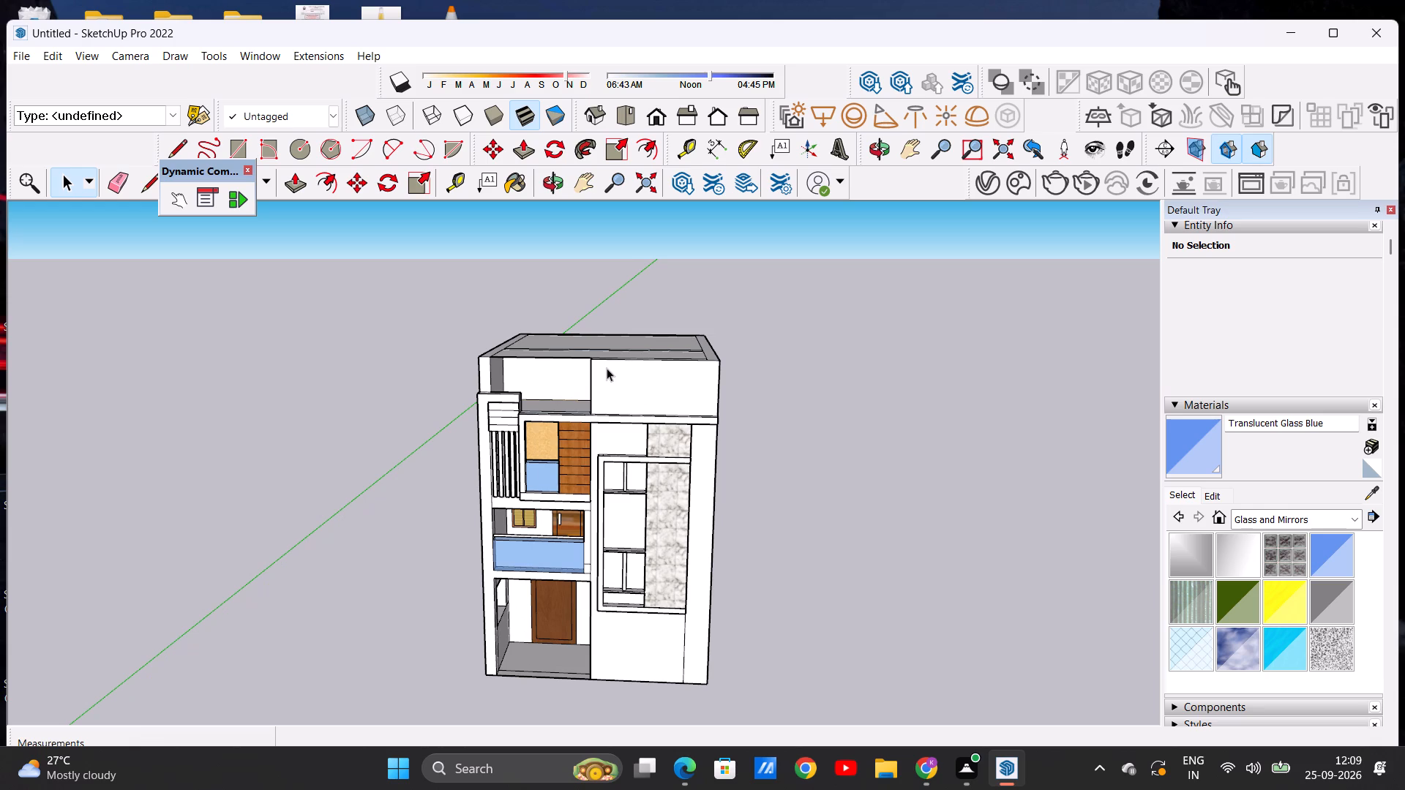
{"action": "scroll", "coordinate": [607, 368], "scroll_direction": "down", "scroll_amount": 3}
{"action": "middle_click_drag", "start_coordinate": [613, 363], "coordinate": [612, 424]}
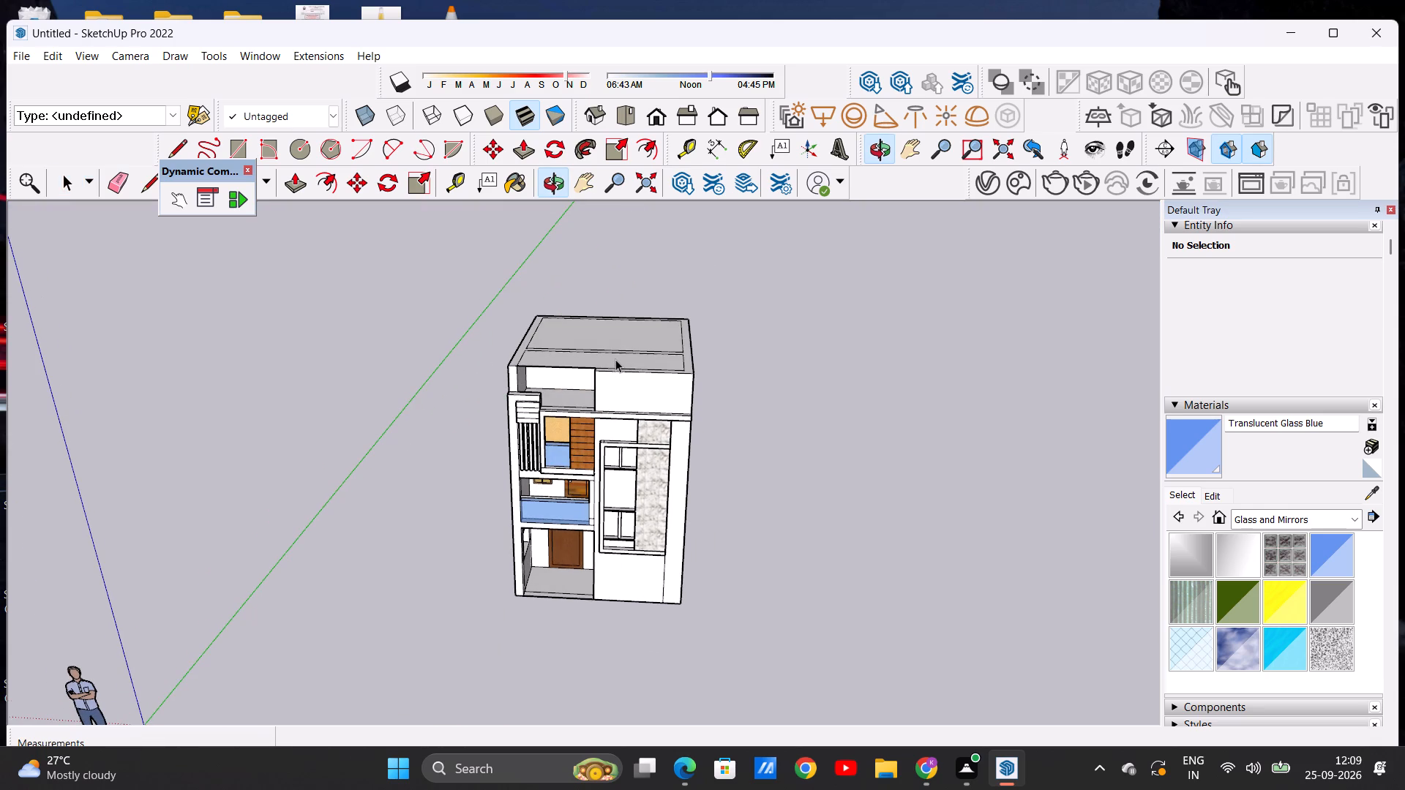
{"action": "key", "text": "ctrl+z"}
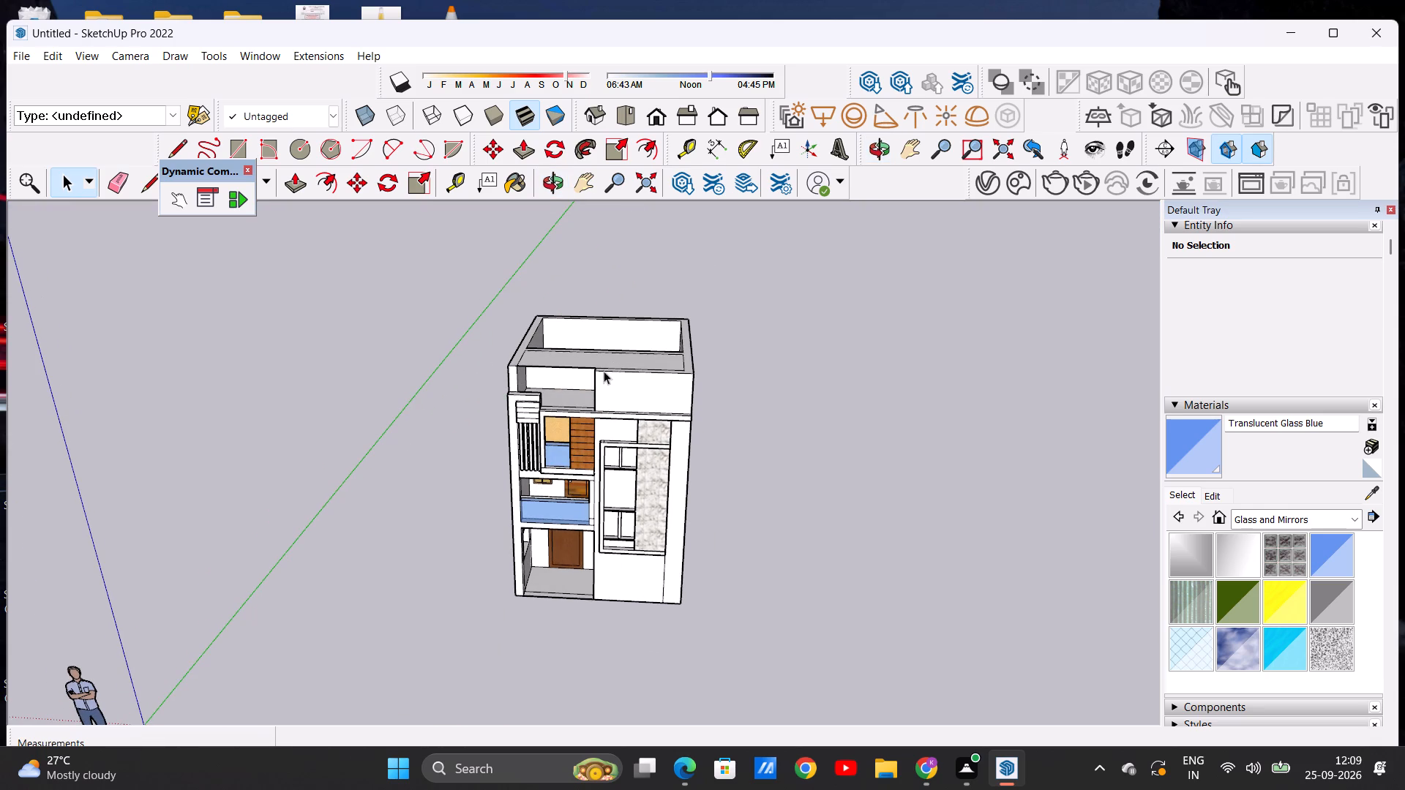
Push/Pull the face covering the front terrace upward 4" to form a roof slab.
{"action": "middle_click_drag", "start_coordinate": [601, 389], "coordinate": [586, 326]}
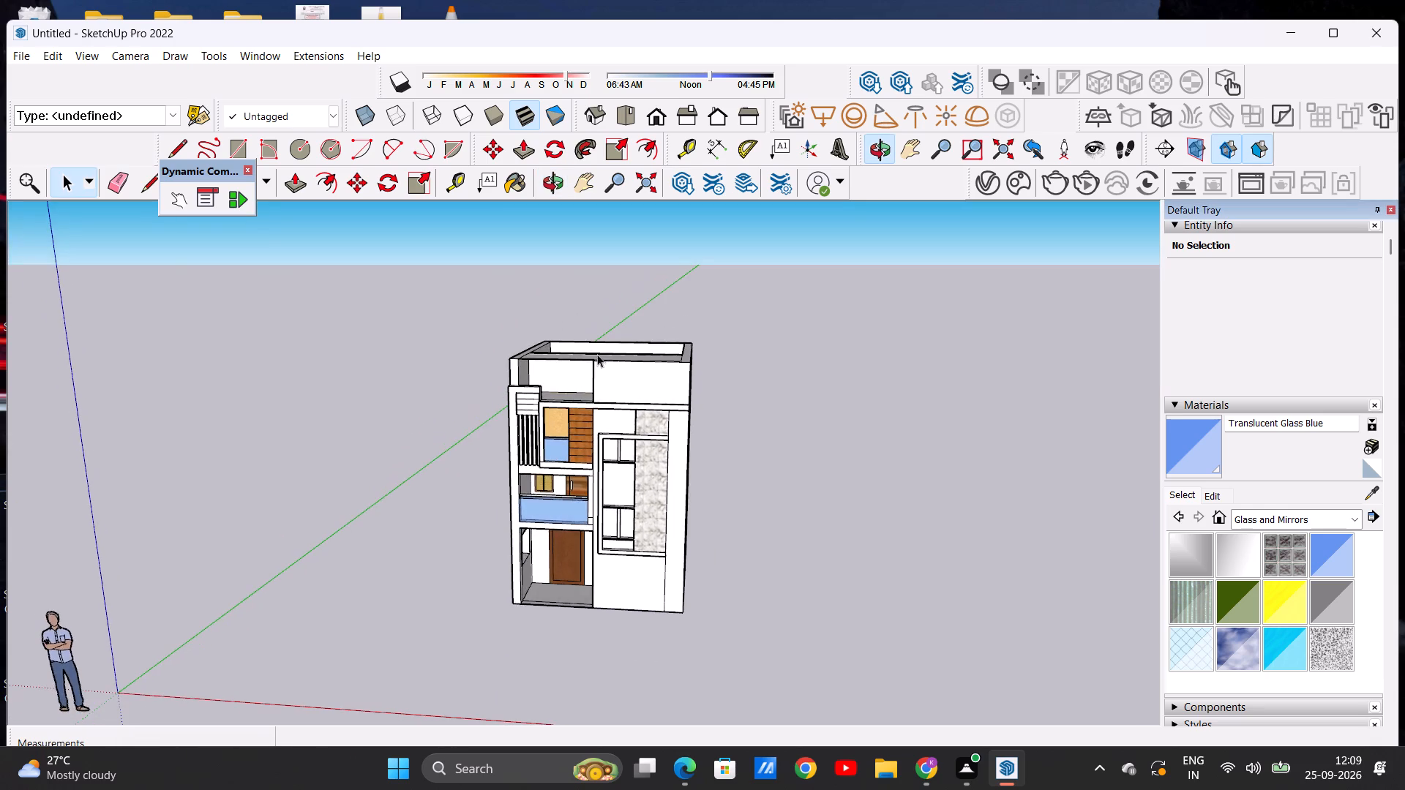
{"action": "middle_click_drag", "start_coordinate": [600, 357], "coordinate": [607, 415]}
{"action": "scroll", "coordinate": [634, 365], "scroll_direction": "up", "scroll_amount": 6}
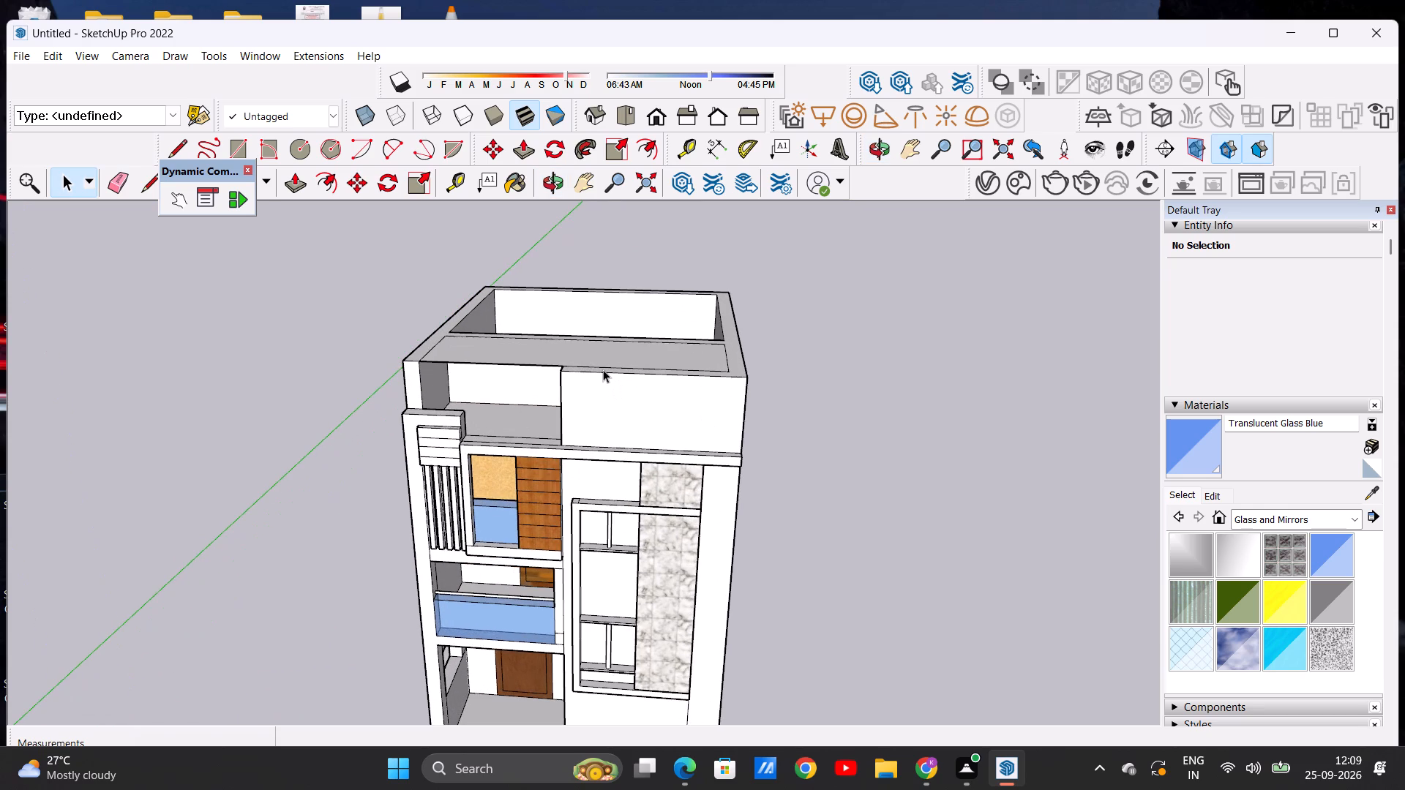
{"action": "middle_click_drag", "start_coordinate": [624, 399], "coordinate": [632, 434]}
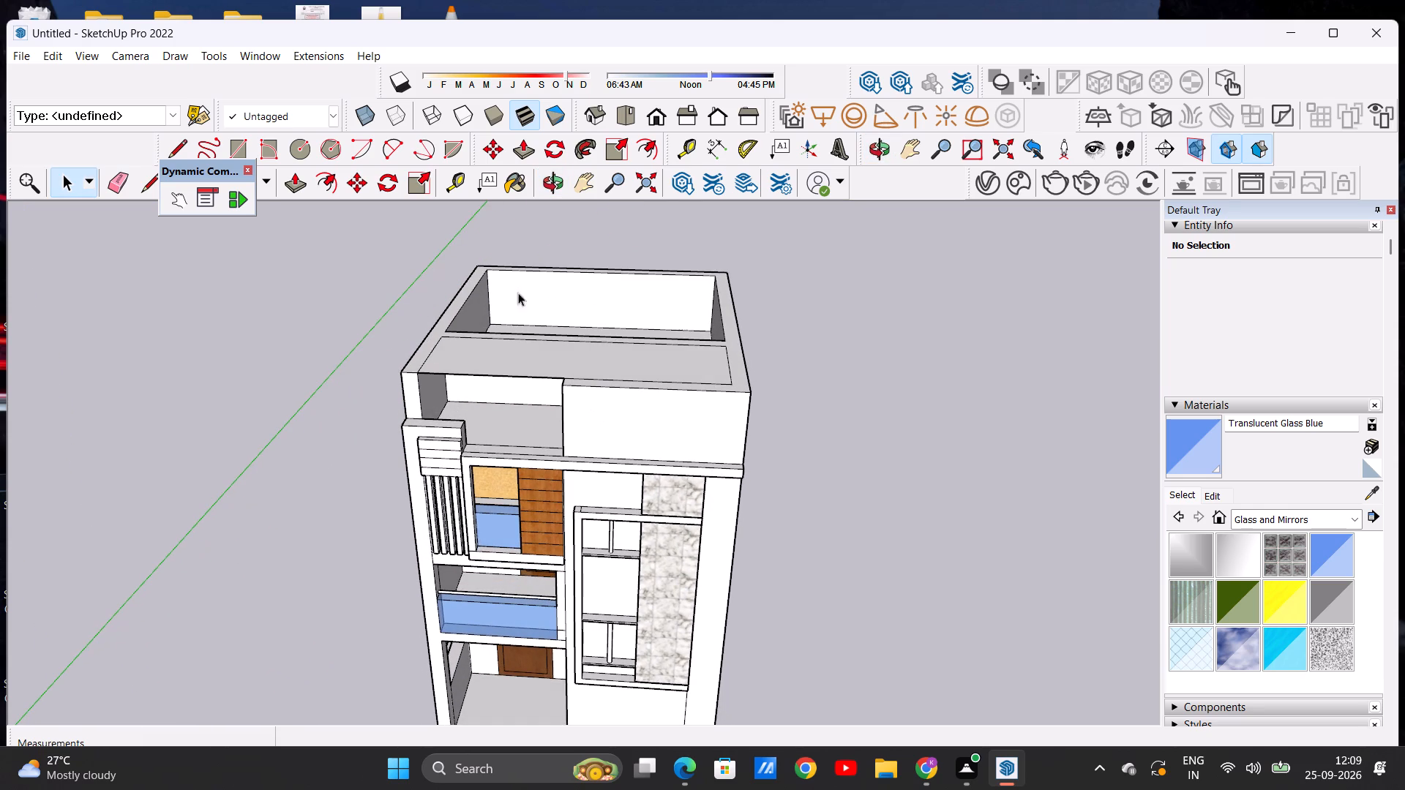
{"action": "left_click", "coordinate": [295, 181]}
{"action": "scroll", "coordinate": [593, 317], "scroll_direction": "up", "scroll_amount": 2}
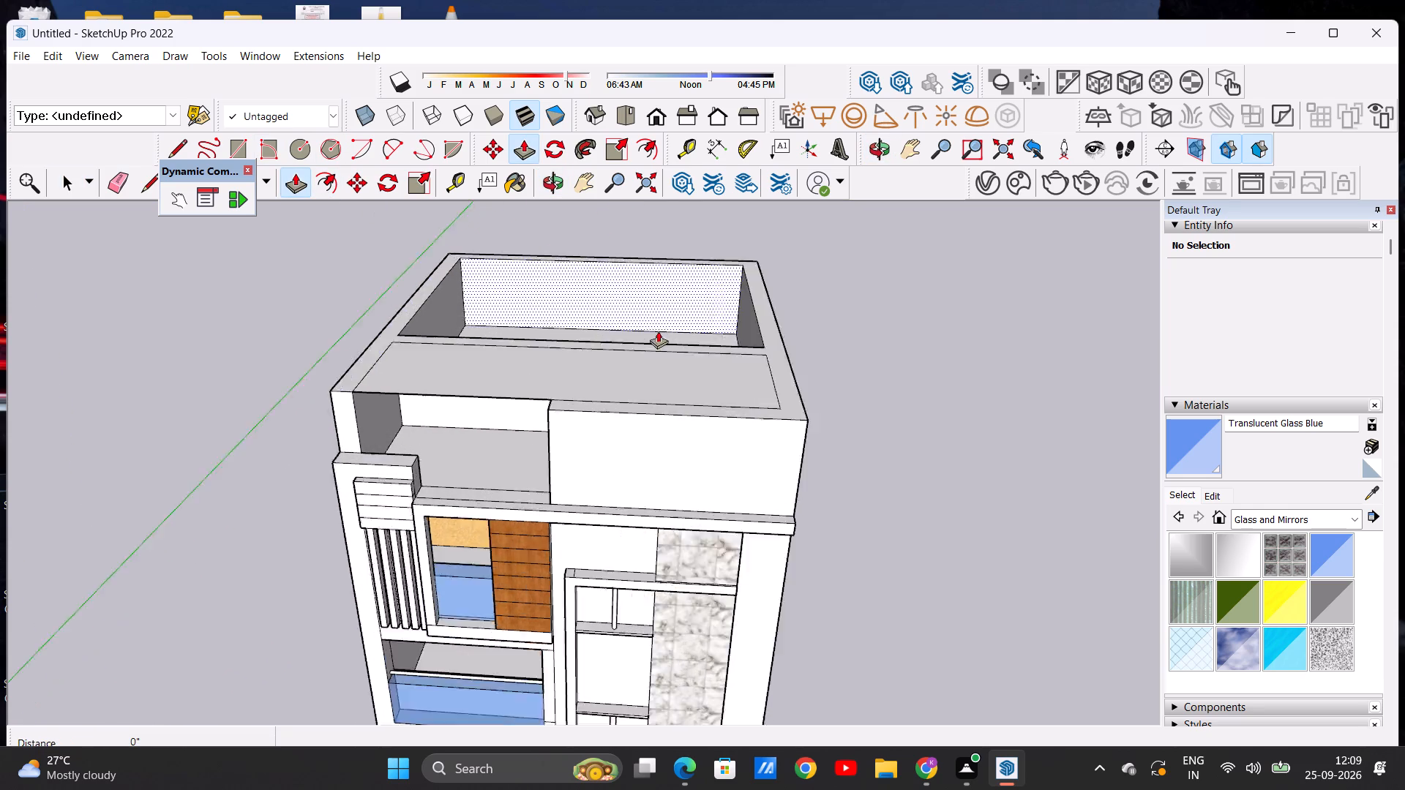
{"action": "scroll", "coordinate": [658, 331], "scroll_direction": "up", "scroll_amount": 4}
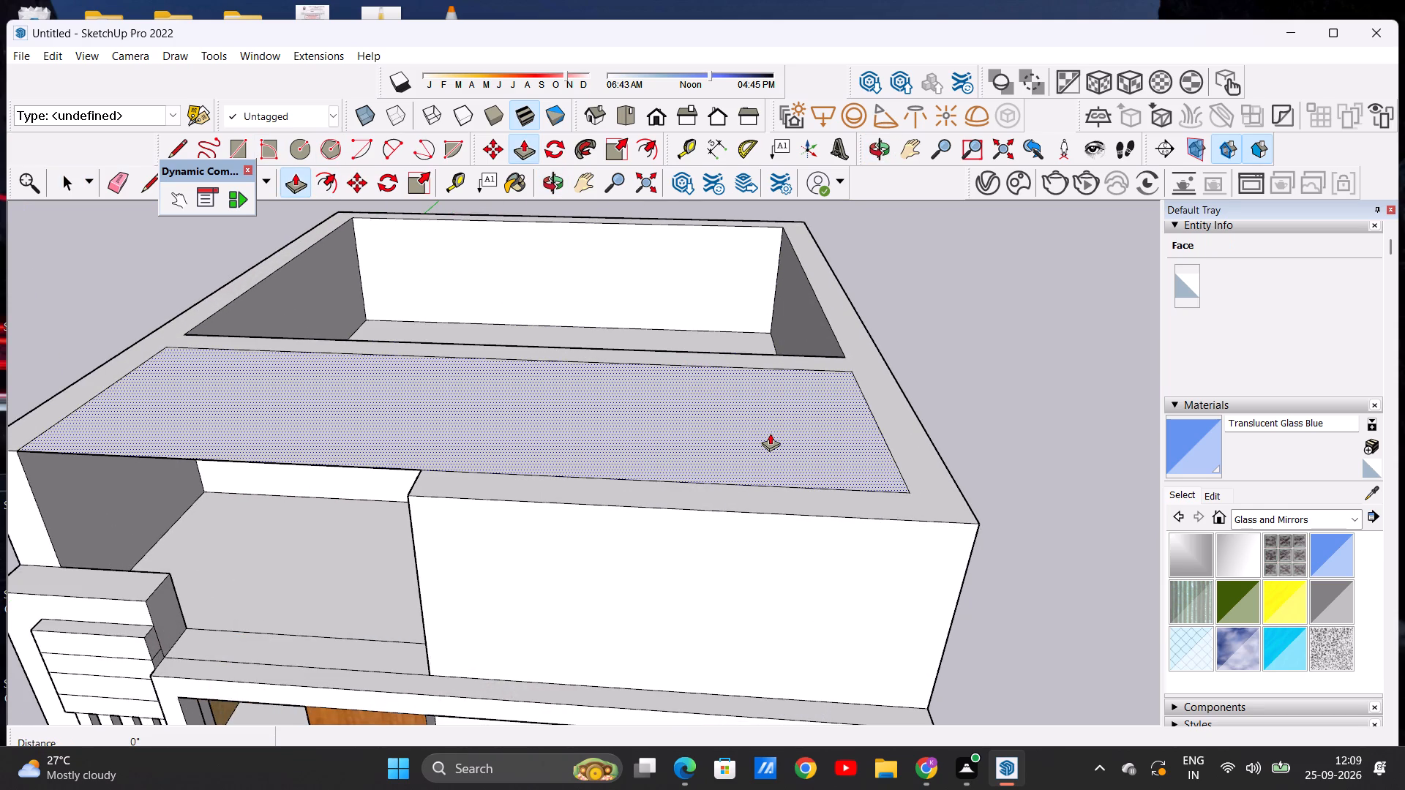
{"action": "left_click", "coordinate": [770, 433]}
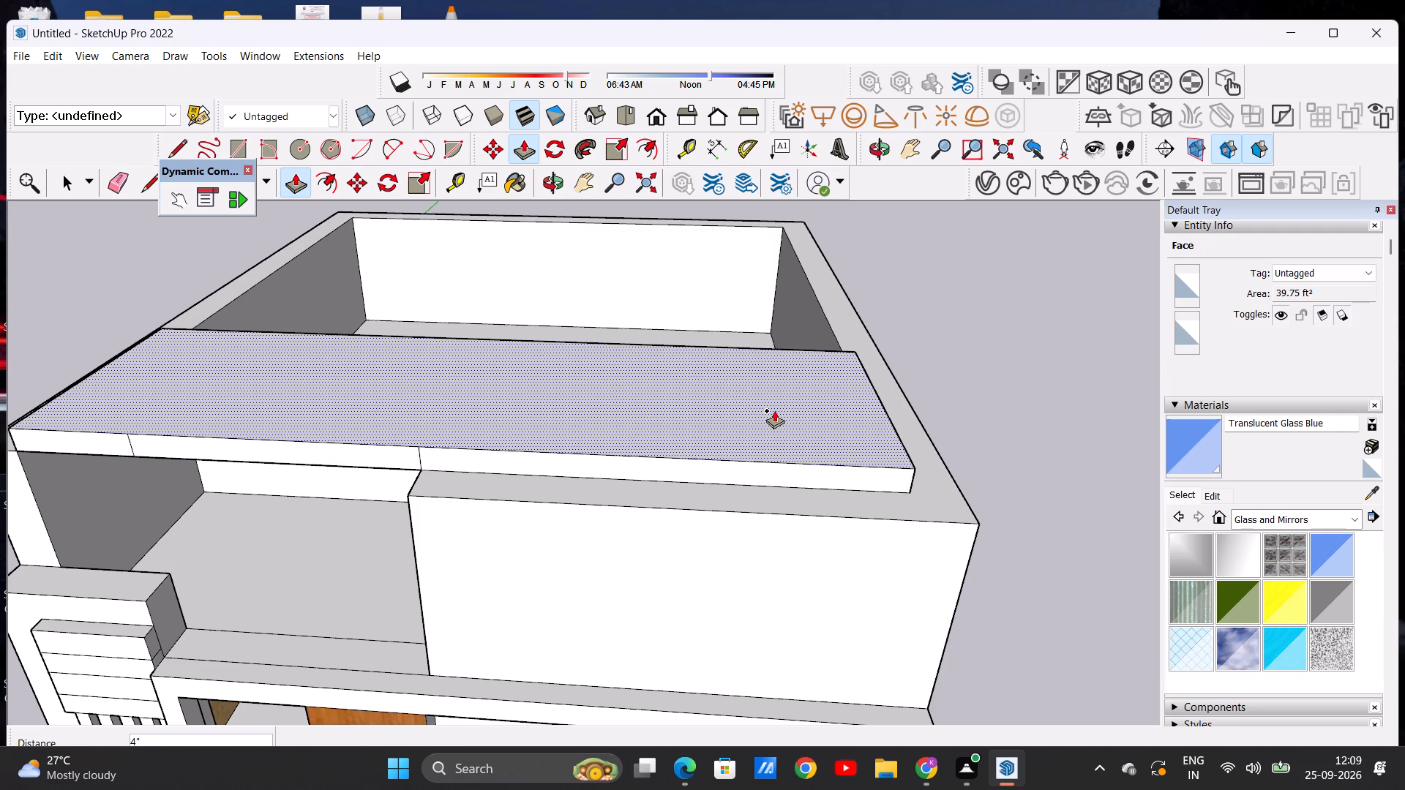
{"action": "left_click", "coordinate": [774, 410]}
{"action": "key", "text": "space"}
Raise the top face of the surrounding parapet and dividing walls 4" with Push/Pull, flush with the front roof slab.
{"action": "middle_click_drag", "start_coordinate": [760, 492], "coordinate": [765, 391]}
{"action": "scroll", "coordinate": [764, 405], "scroll_direction": "down", "scroll_amount": 2}
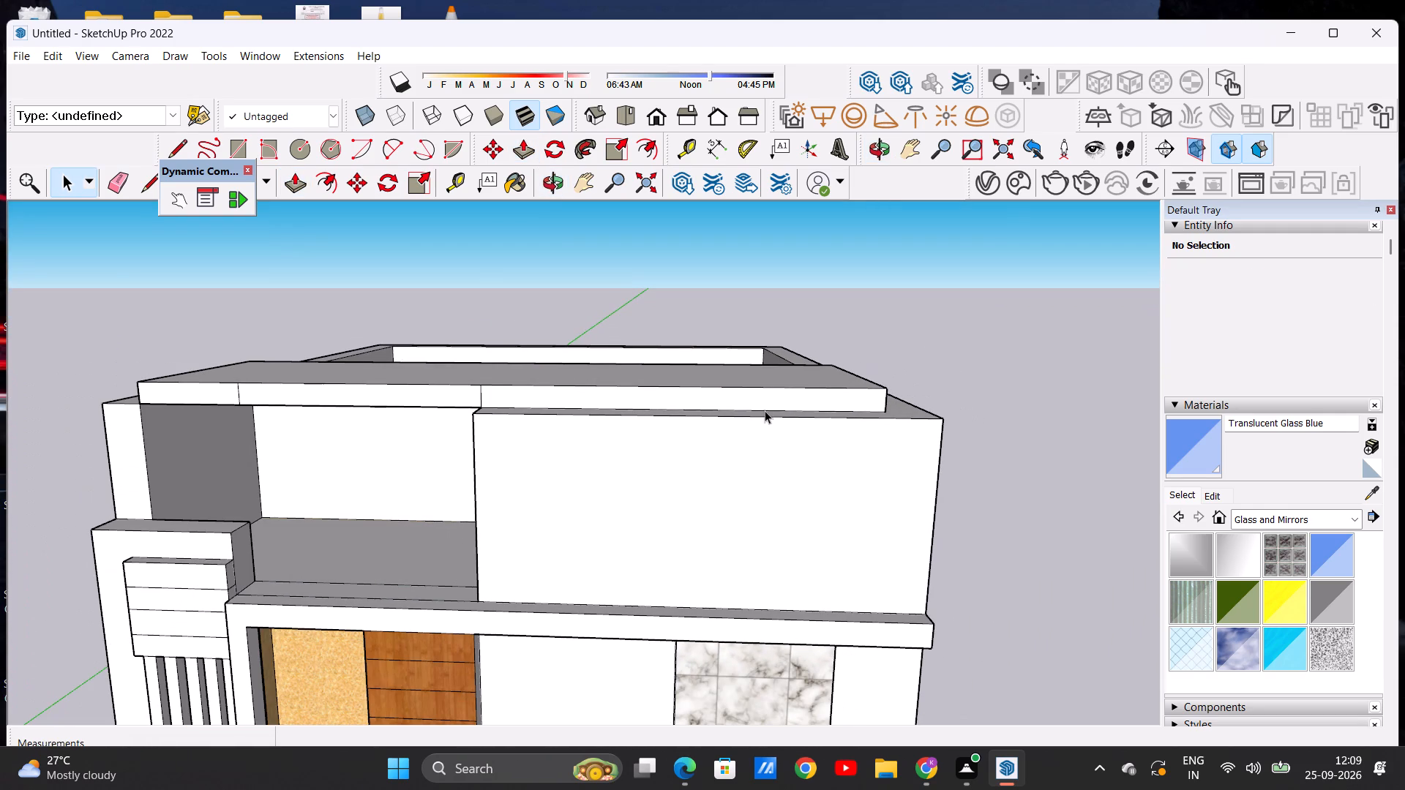
{"action": "middle_click_drag", "start_coordinate": [723, 489], "coordinate": [722, 460]}
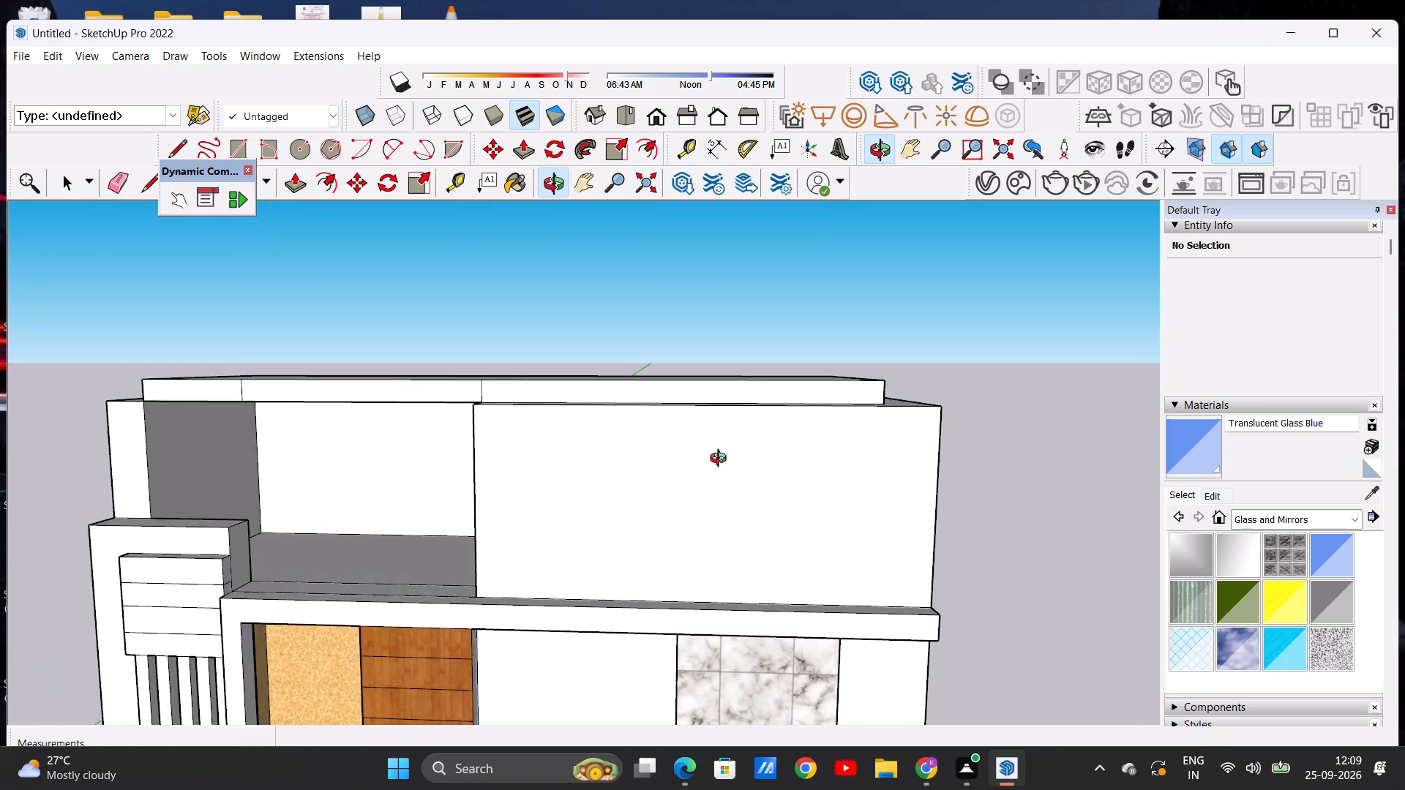
{"action": "middle_click_drag", "start_coordinate": [722, 460], "coordinate": [722, 460]}
{"action": "scroll", "coordinate": [732, 472], "scroll_direction": "down", "scroll_amount": 4}
{"action": "middle_click_drag", "start_coordinate": [337, 367], "coordinate": [334, 534]}
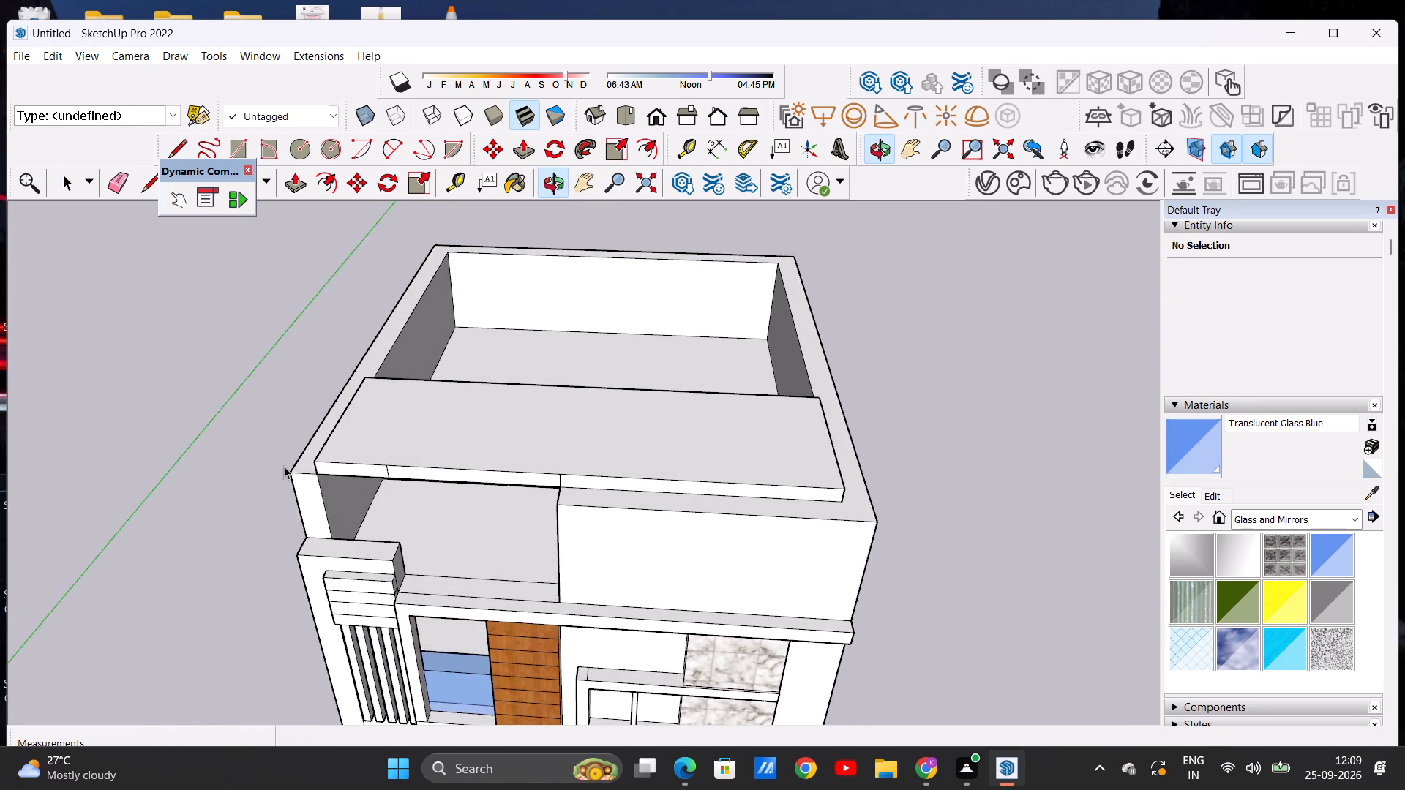
{"action": "scroll", "coordinate": [291, 461], "scroll_direction": "up", "scroll_amount": 4}
{"action": "scroll", "coordinate": [299, 458], "scroll_direction": "down", "scroll_amount": 3}
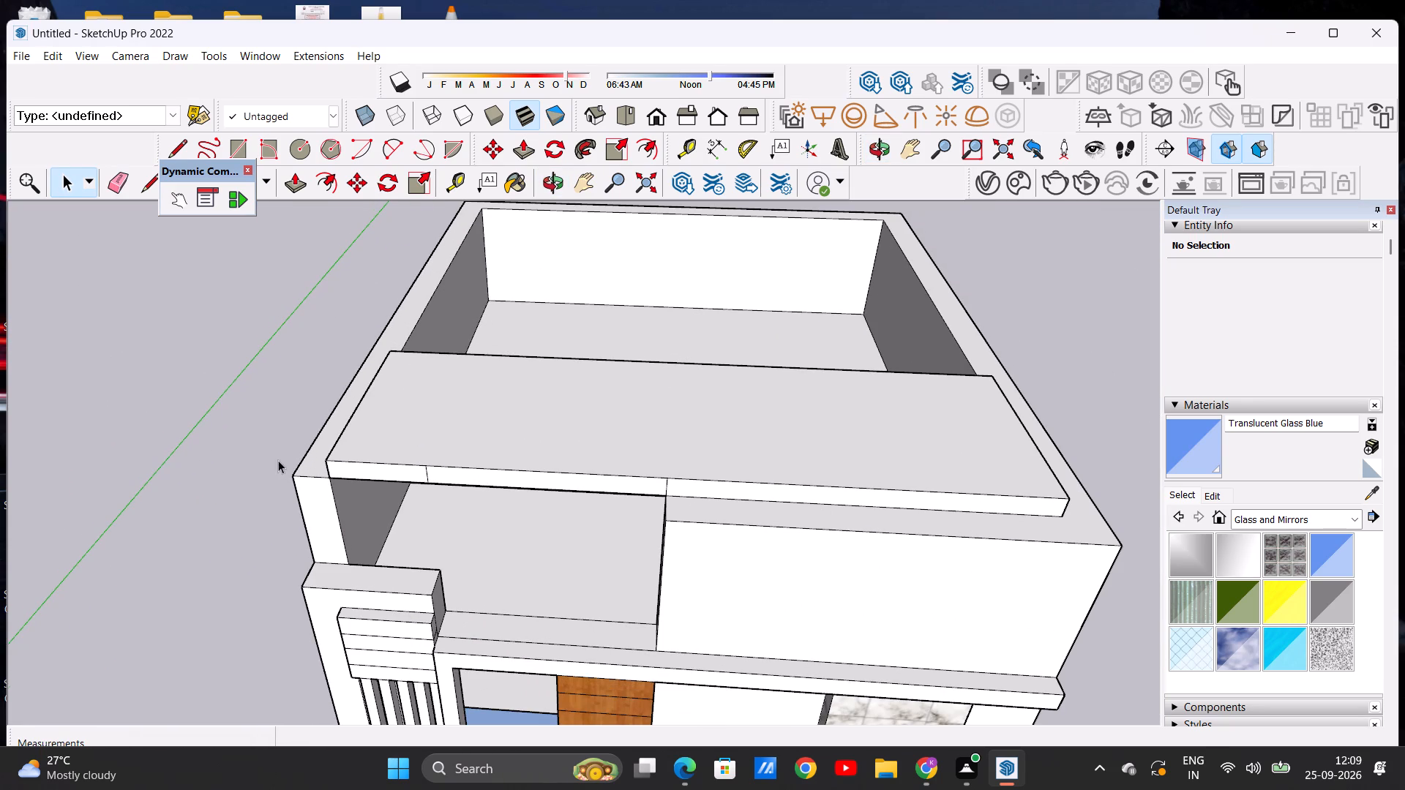
{"action": "left_click", "coordinate": [287, 181]}
{"action": "scroll", "coordinate": [282, 411], "scroll_direction": "up", "scroll_amount": 2}
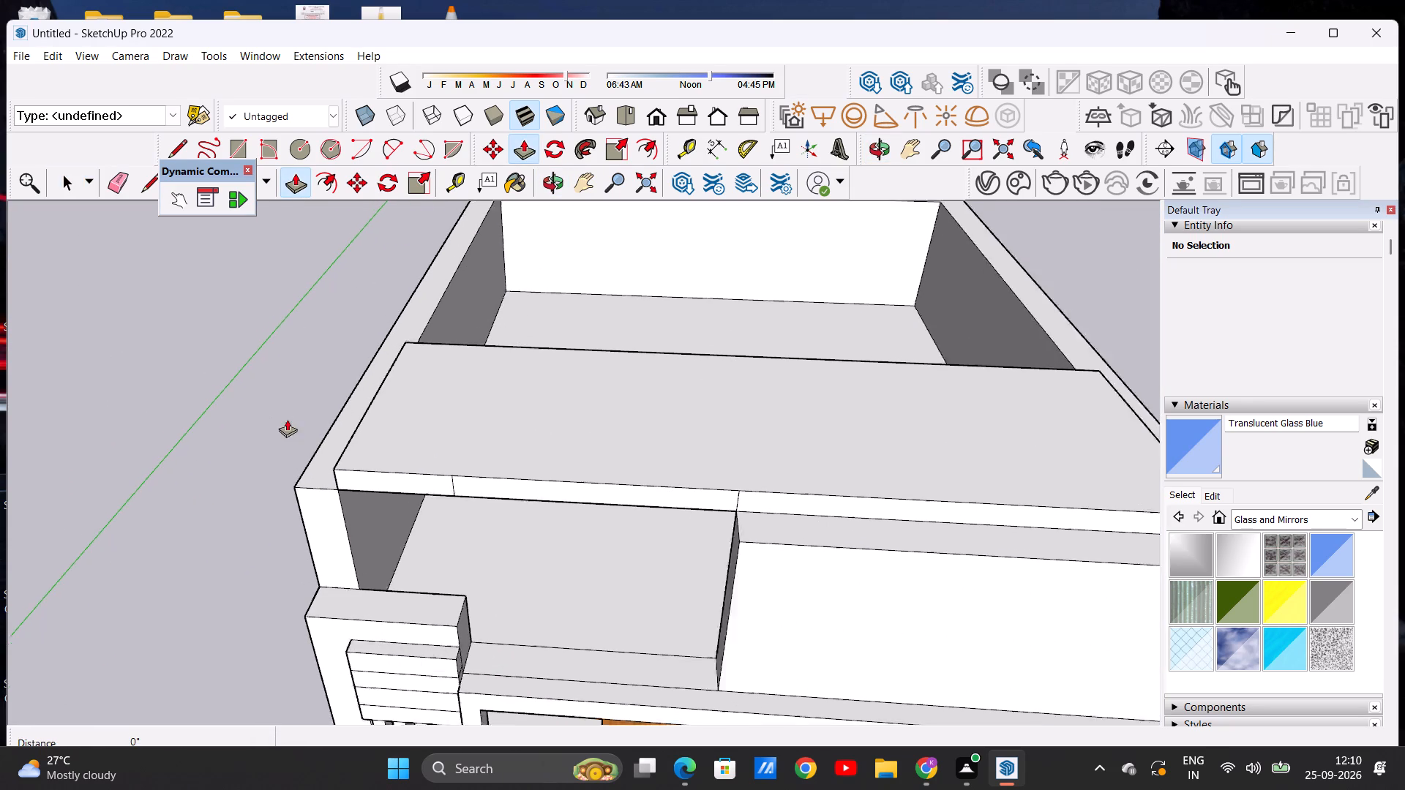
{"action": "scroll", "coordinate": [287, 419], "scroll_direction": "up", "scroll_amount": 3}
{"action": "left_click", "coordinate": [378, 560]}
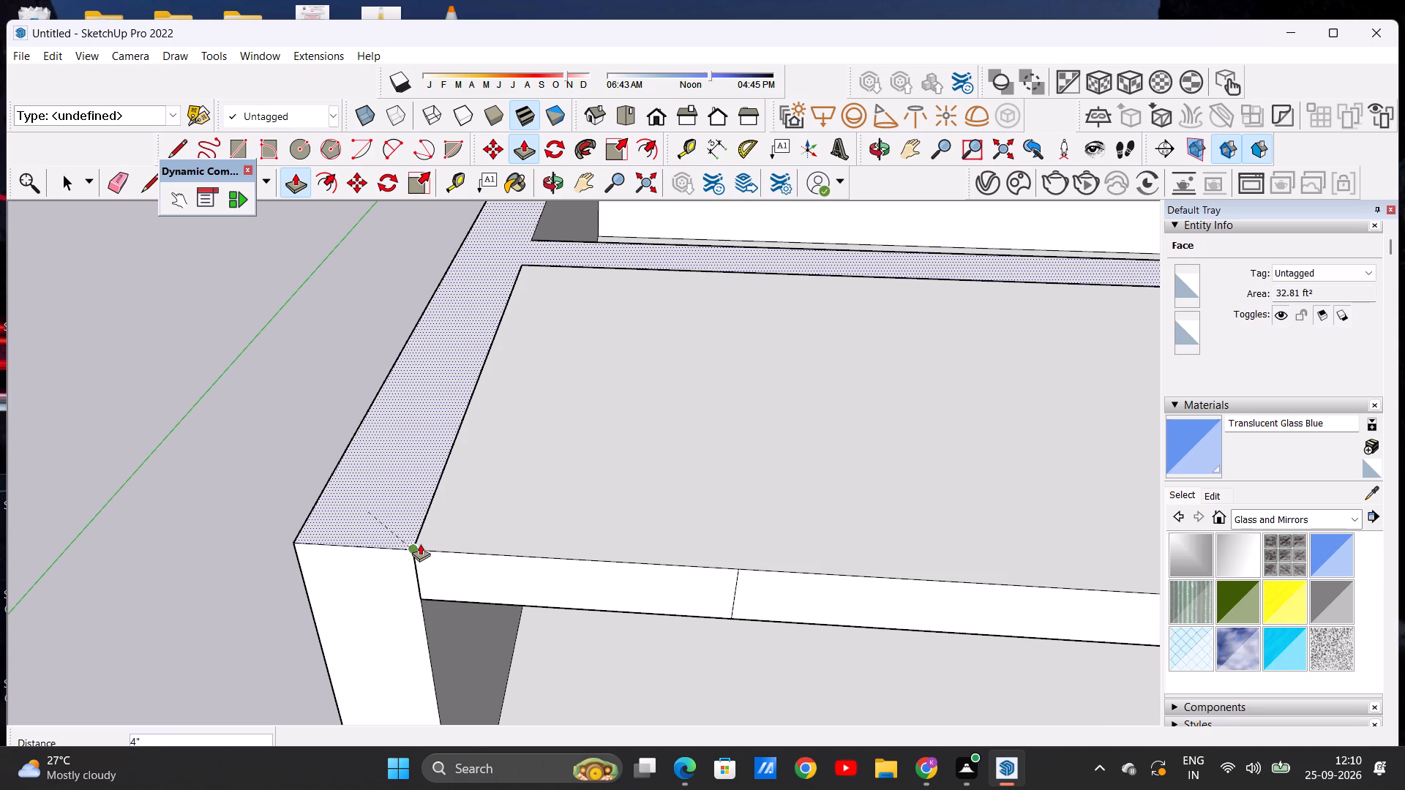
{"action": "left_click", "coordinate": [420, 543]}
{"action": "key", "text": "space"}
Examine the front roof slab and the raised walls from above and from the front.
{"action": "scroll", "coordinate": [478, 389], "scroll_direction": "down", "scroll_amount": 4}
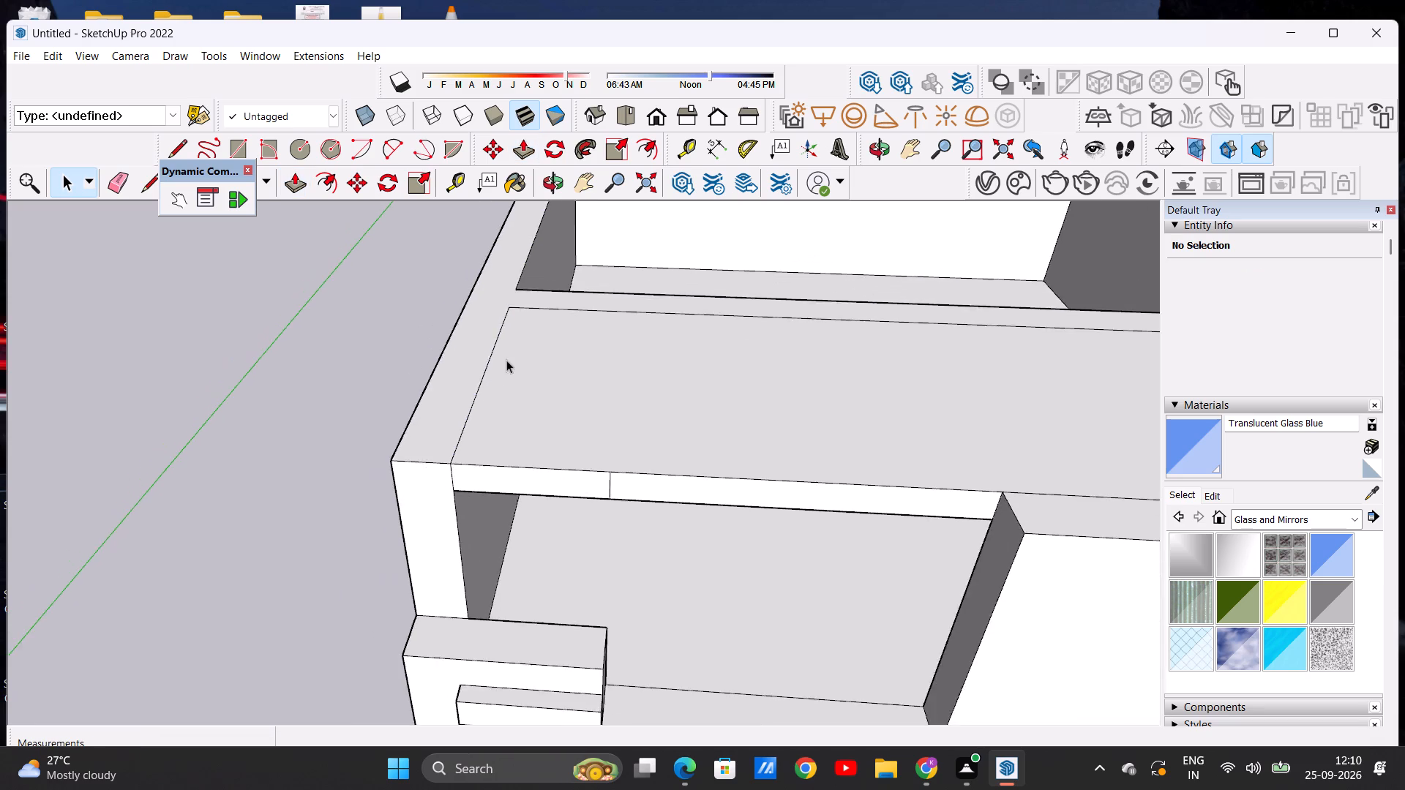
{"action": "scroll", "coordinate": [506, 360], "scroll_direction": "down", "scroll_amount": 9}
{"action": "scroll", "coordinate": [539, 335], "scroll_direction": "up", "scroll_amount": 4}
{"action": "middle_click_drag", "start_coordinate": [546, 338], "coordinate": [552, 453]}
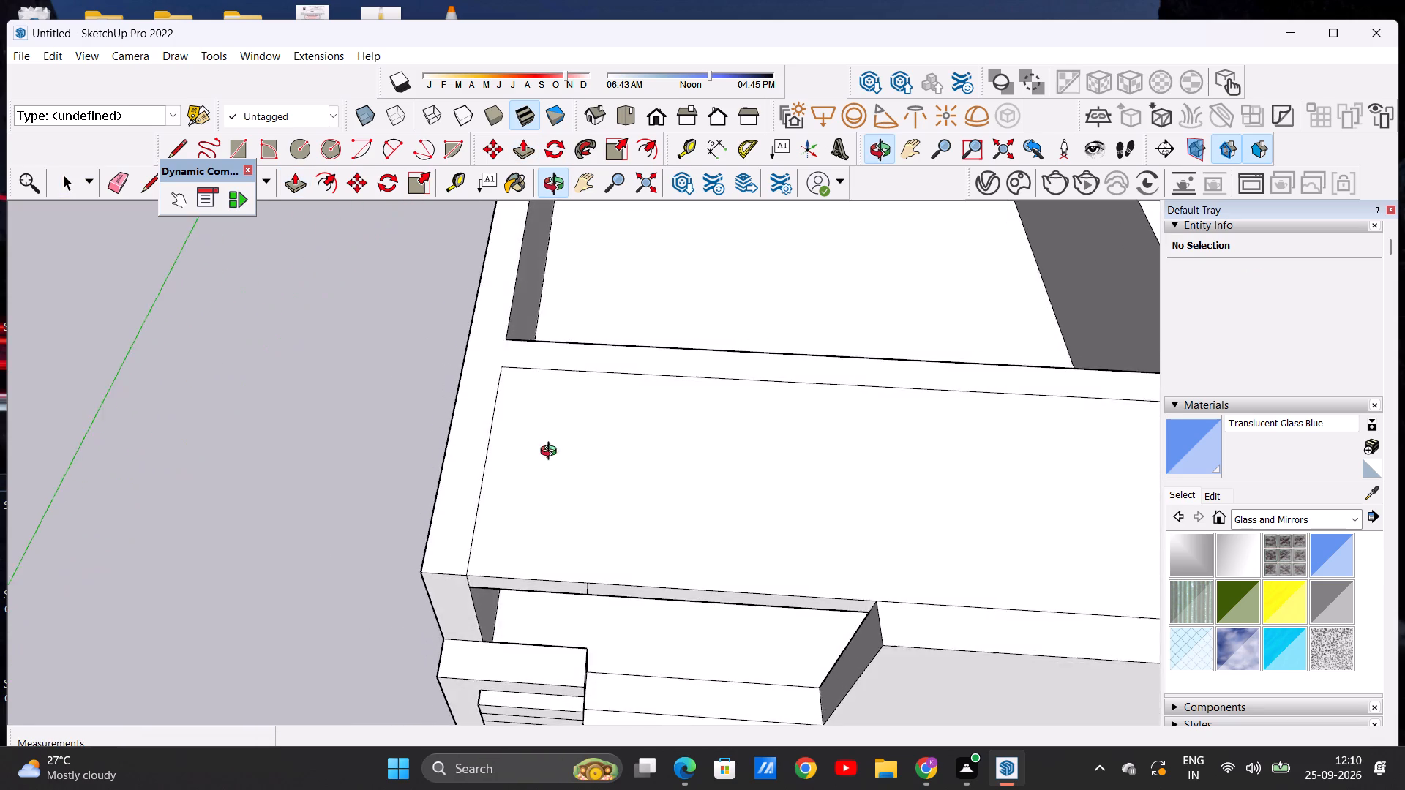
{"action": "middle_click_drag", "start_coordinate": [552, 453], "coordinate": [564, 278]}
{"action": "scroll", "coordinate": [552, 355], "scroll_direction": "down", "scroll_amount": 9}
{"action": "middle_click_drag", "start_coordinate": [610, 430], "coordinate": [608, 361]}
{"action": "scroll", "coordinate": [567, 391], "scroll_direction": "up", "scroll_amount": 3}
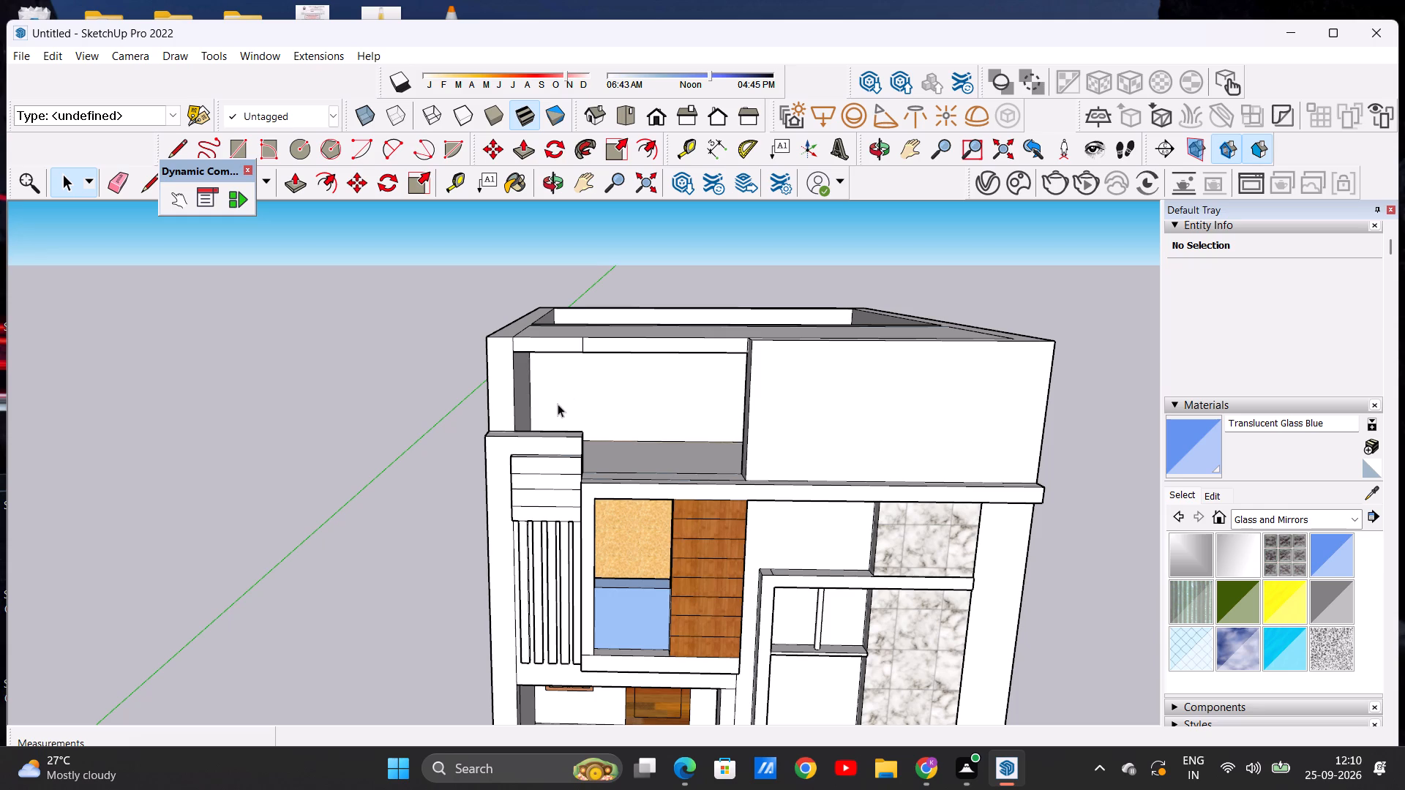
Draw a narrow rectangle about 2' 7" by 5" on the underside of the front roof slab, near its outer side wall.
{"action": "middle_click_drag", "start_coordinate": [609, 343], "coordinate": [596, 239]}
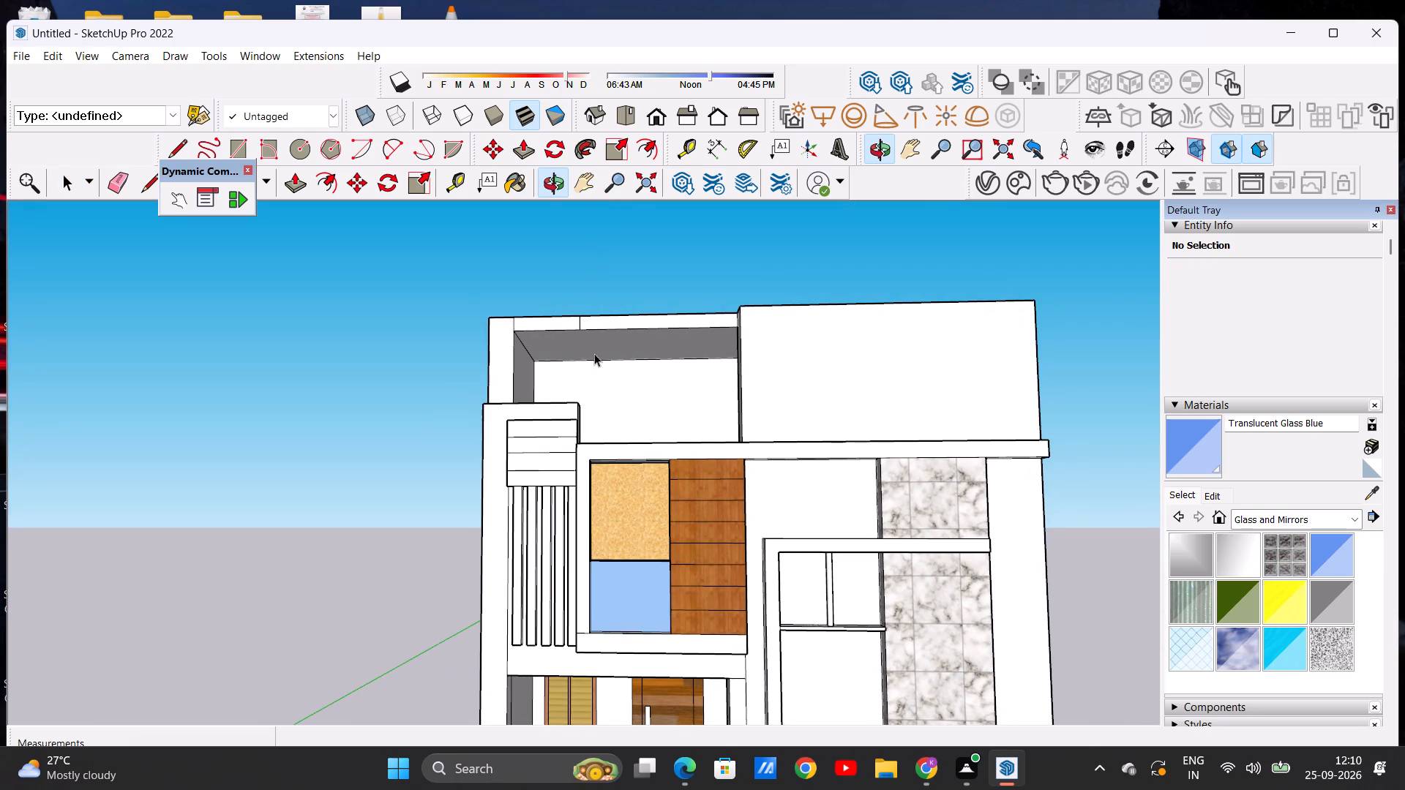
{"action": "scroll", "coordinate": [562, 375], "scroll_direction": "up", "scroll_amount": 3}
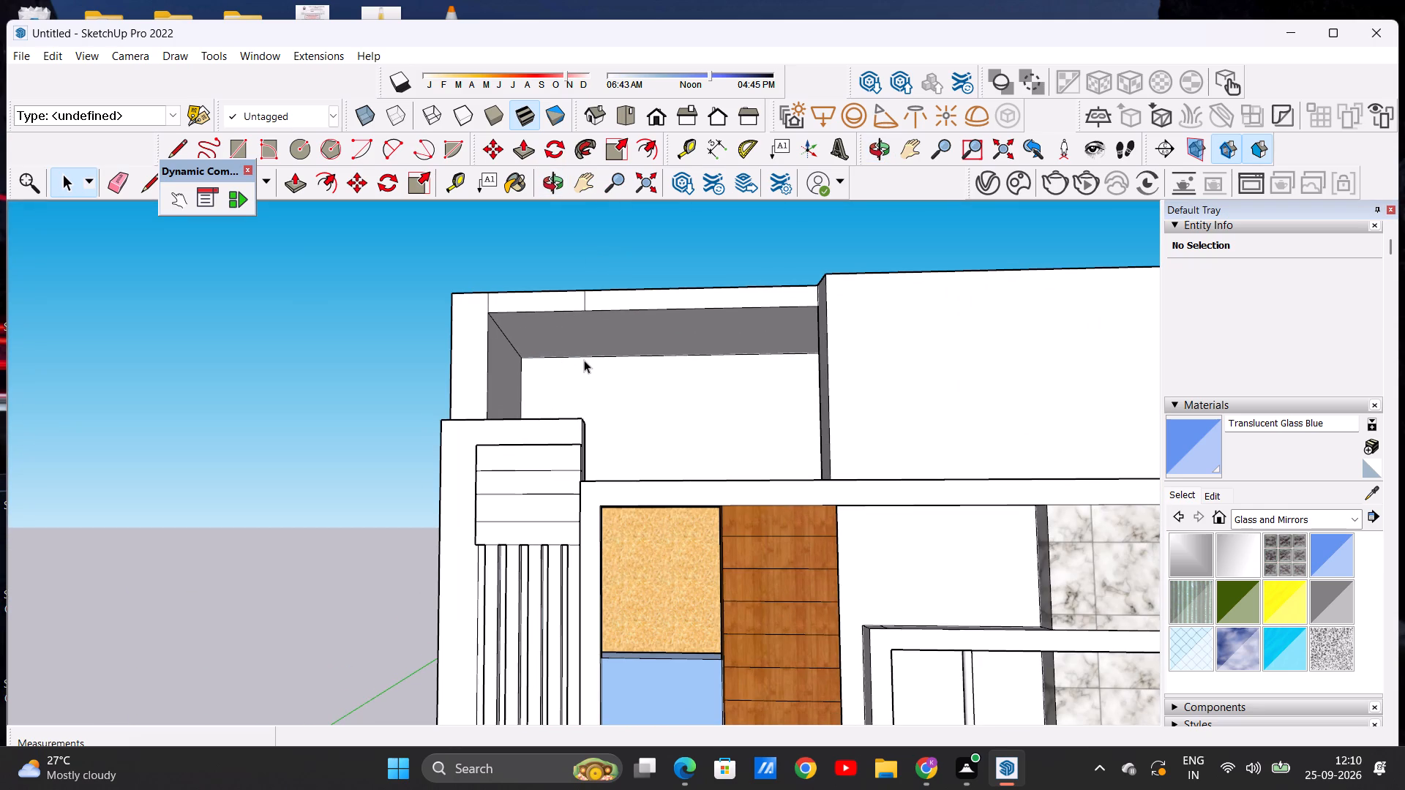
{"action": "middle_click_drag", "start_coordinate": [578, 358], "coordinate": [597, 271]}
{"action": "scroll", "coordinate": [582, 336], "scroll_direction": "up", "scroll_amount": 3}
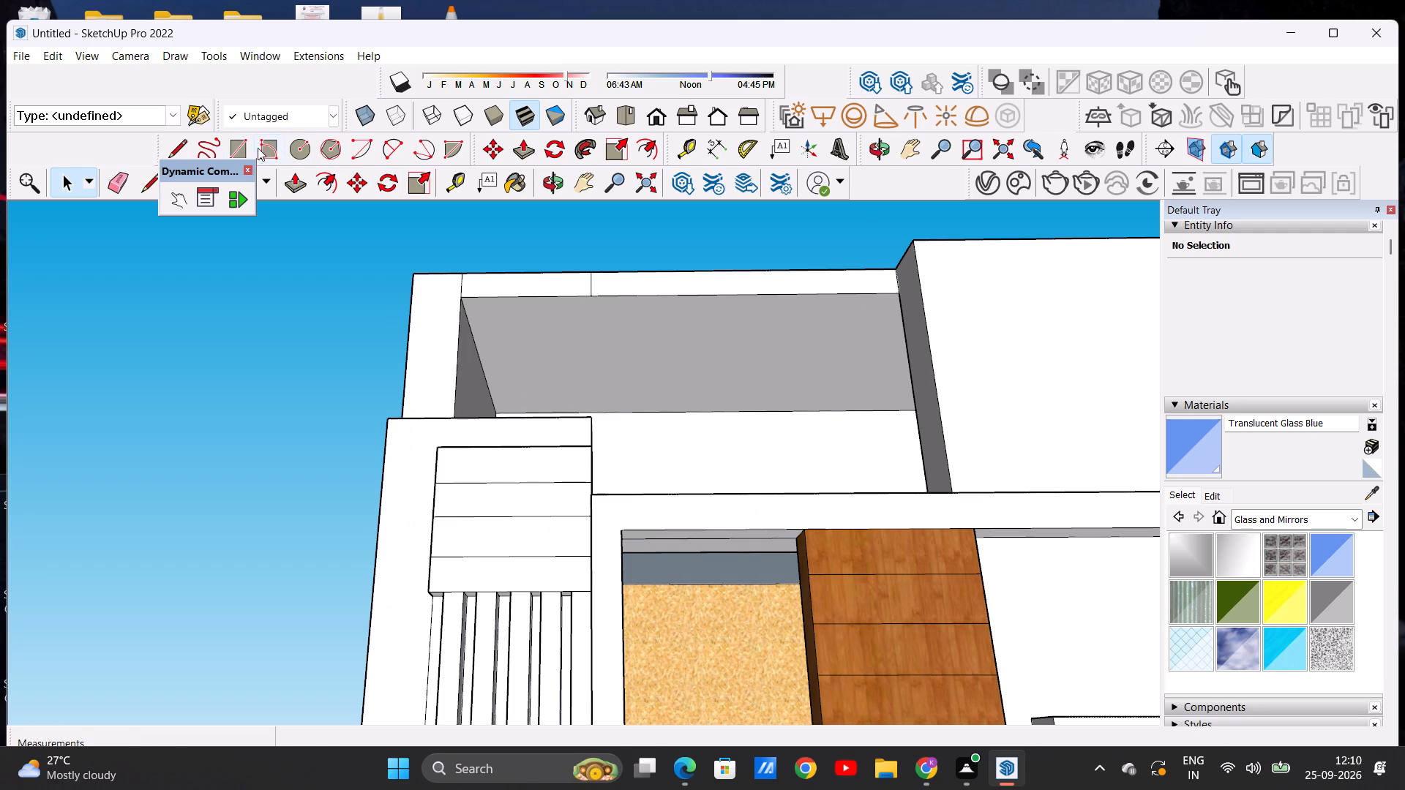
{"action": "left_click", "coordinate": [239, 145]}
{"action": "scroll", "coordinate": [510, 345], "scroll_direction": "up", "scroll_amount": 6}
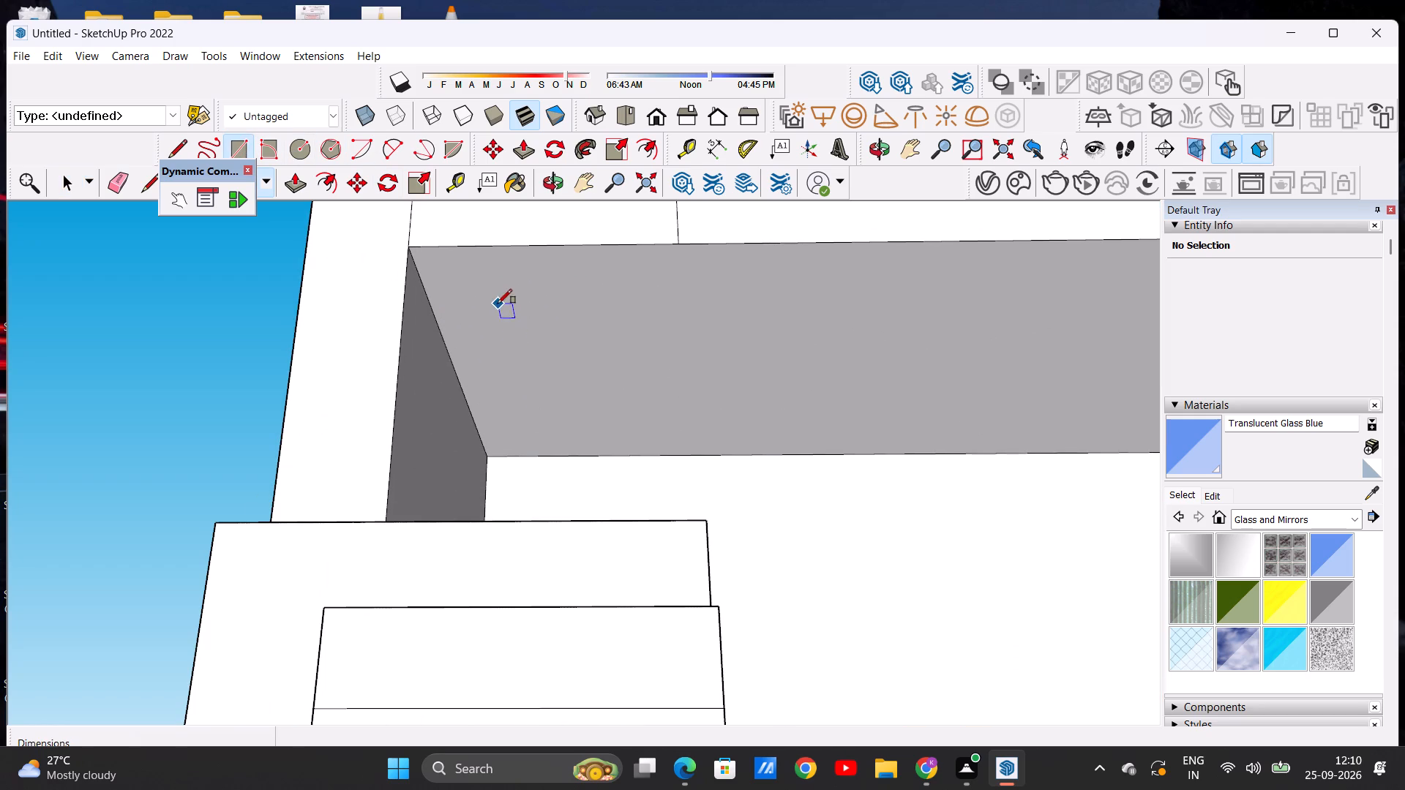
{"action": "left_click", "coordinate": [497, 282]}
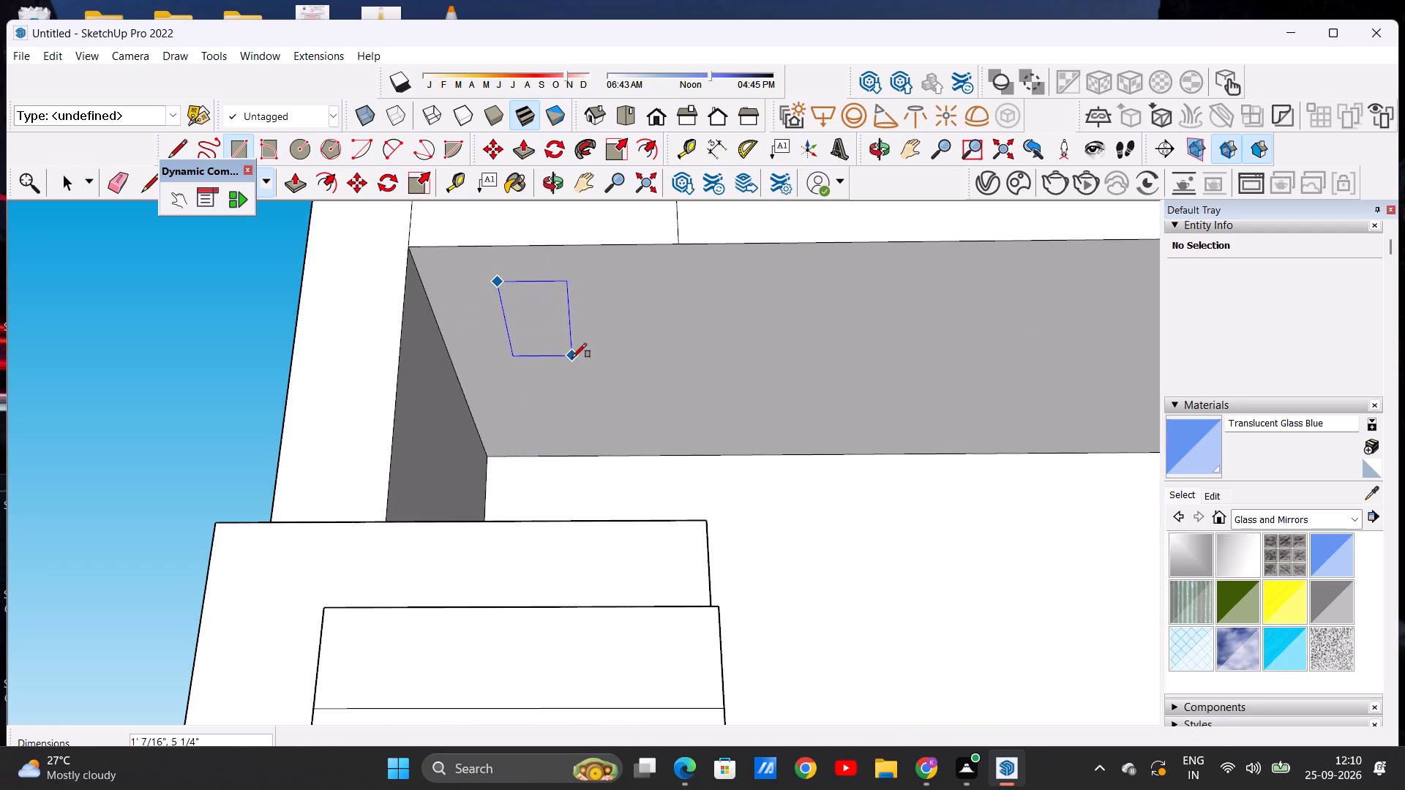
{"action": "left_click", "coordinate": [575, 434]}
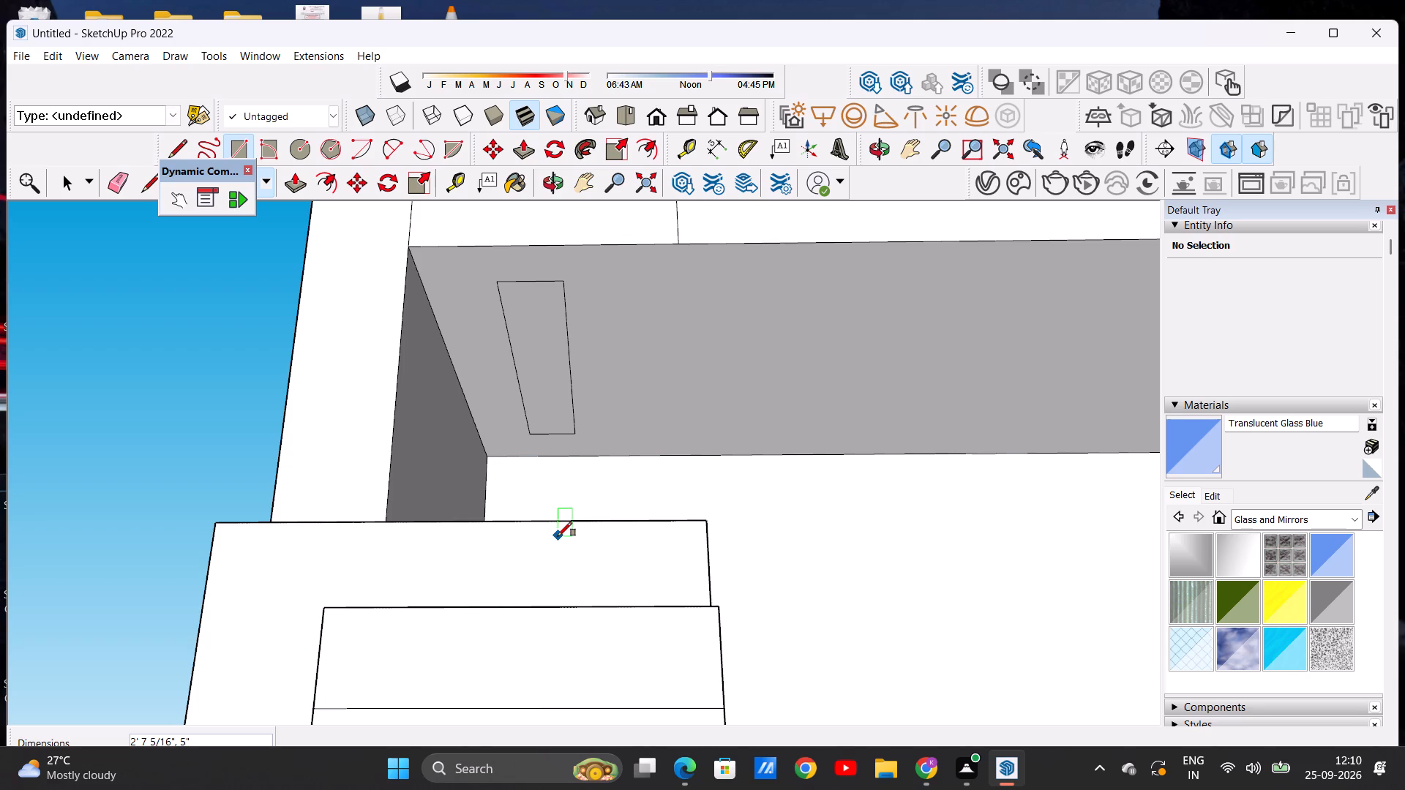
Copy the rectangle three times in a row along the slab's underside, each copy about 7" from the previous one.
{"action": "scroll", "coordinate": [593, 464], "scroll_direction": "down", "scroll_amount": 1}
{"action": "scroll", "coordinate": [616, 315], "scroll_direction": "up", "scroll_amount": 9}
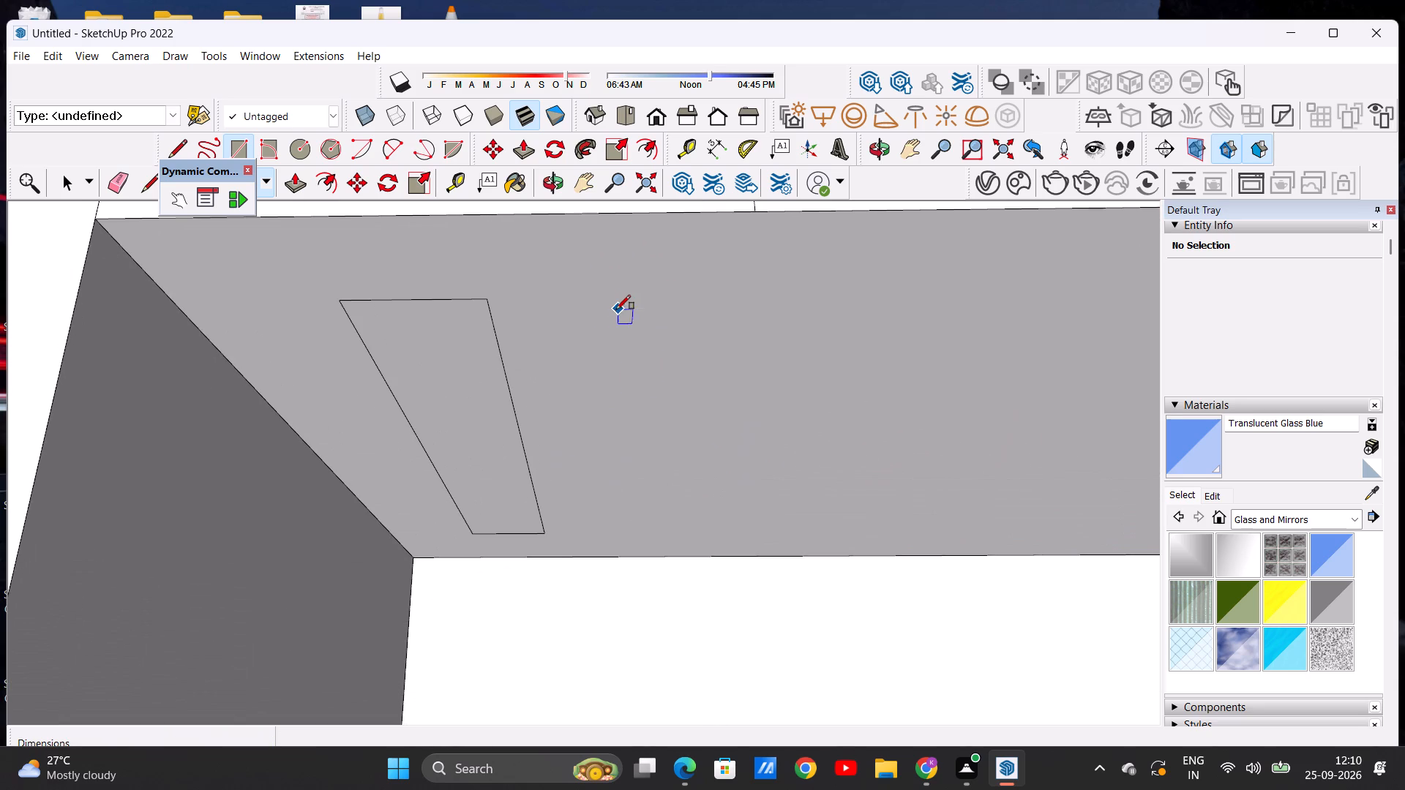
{"action": "key", "text": "space"}
{"action": "double_click", "coordinate": [486, 422]}
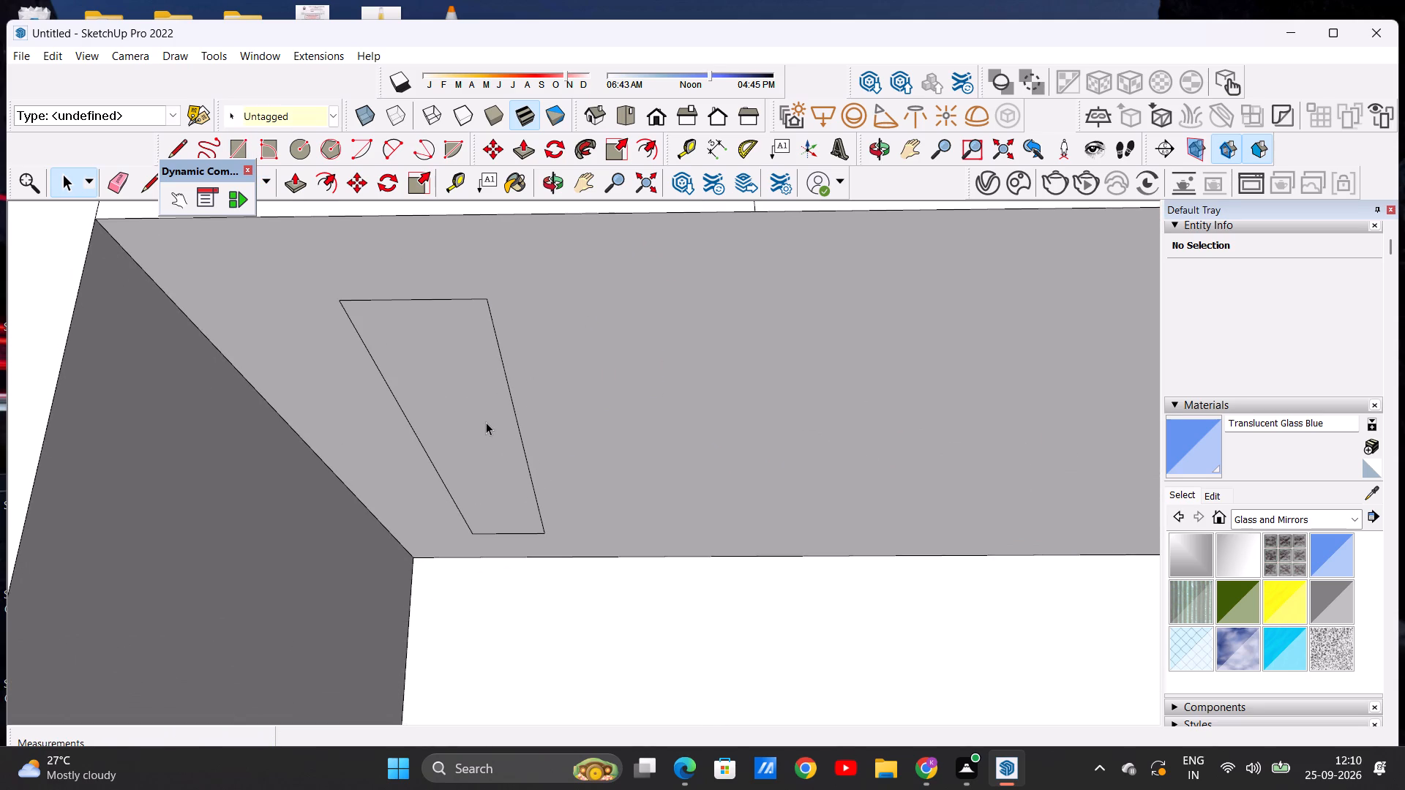
{"action": "left_click", "coordinate": [351, 178]}
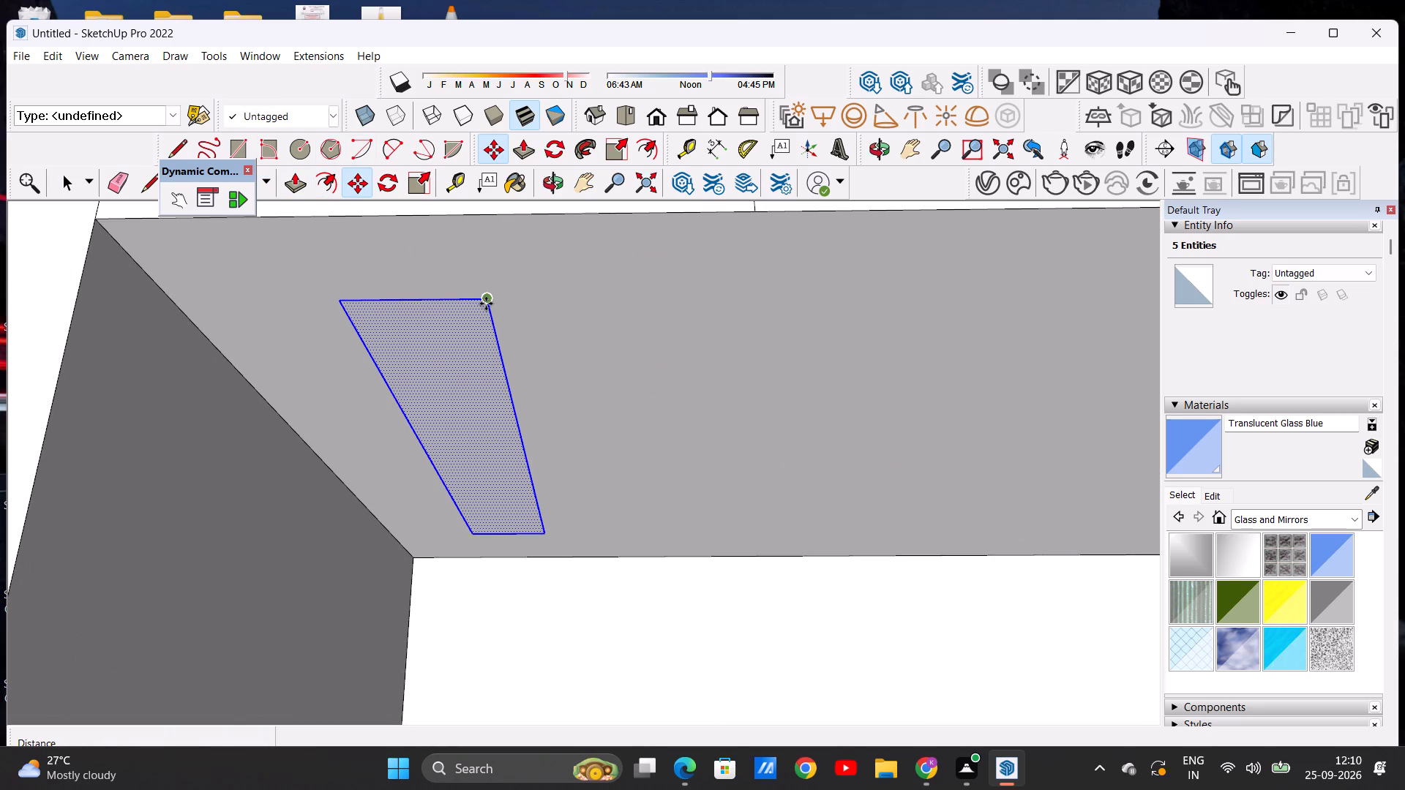
{"action": "left_click", "coordinate": [486, 304]}
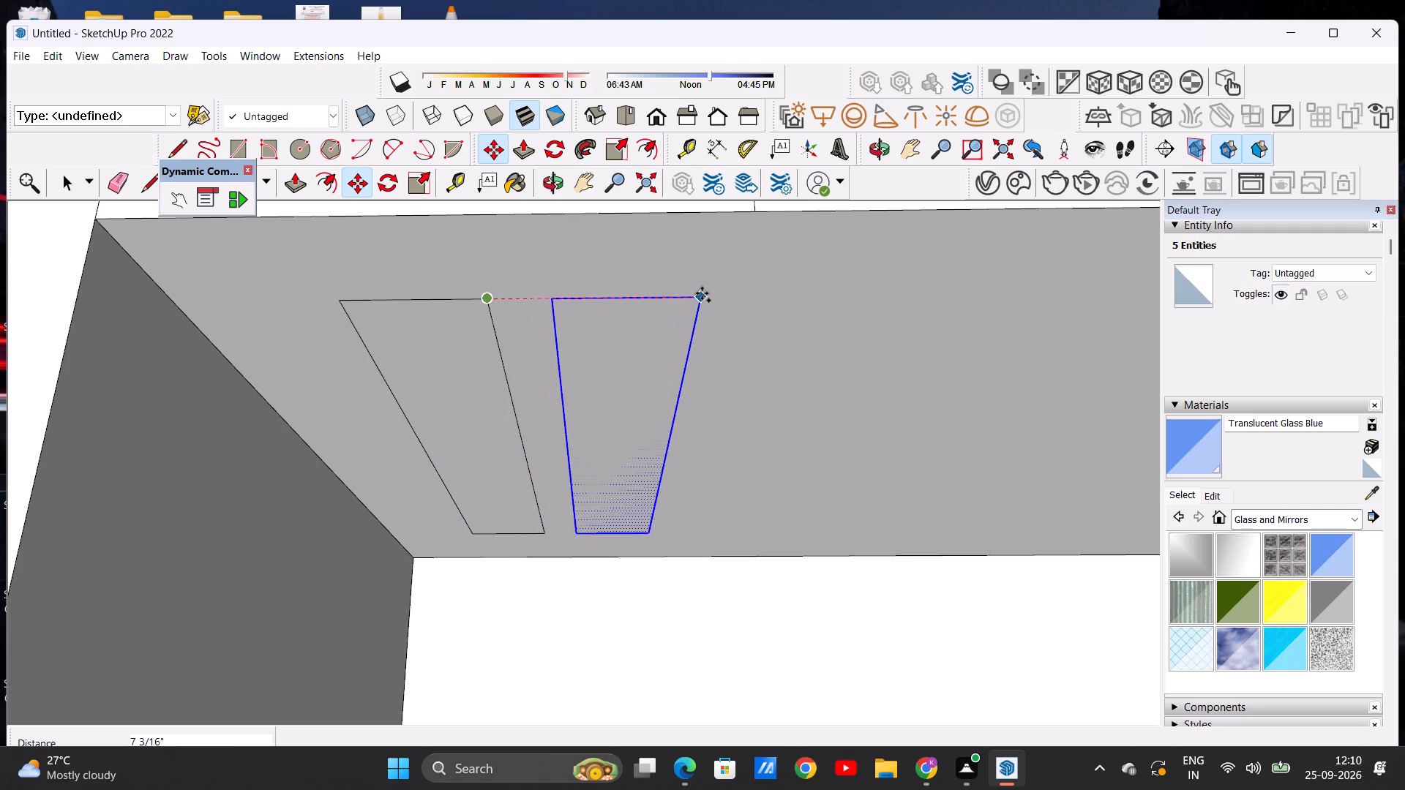
{"action": "left_click", "coordinate": [690, 291]}
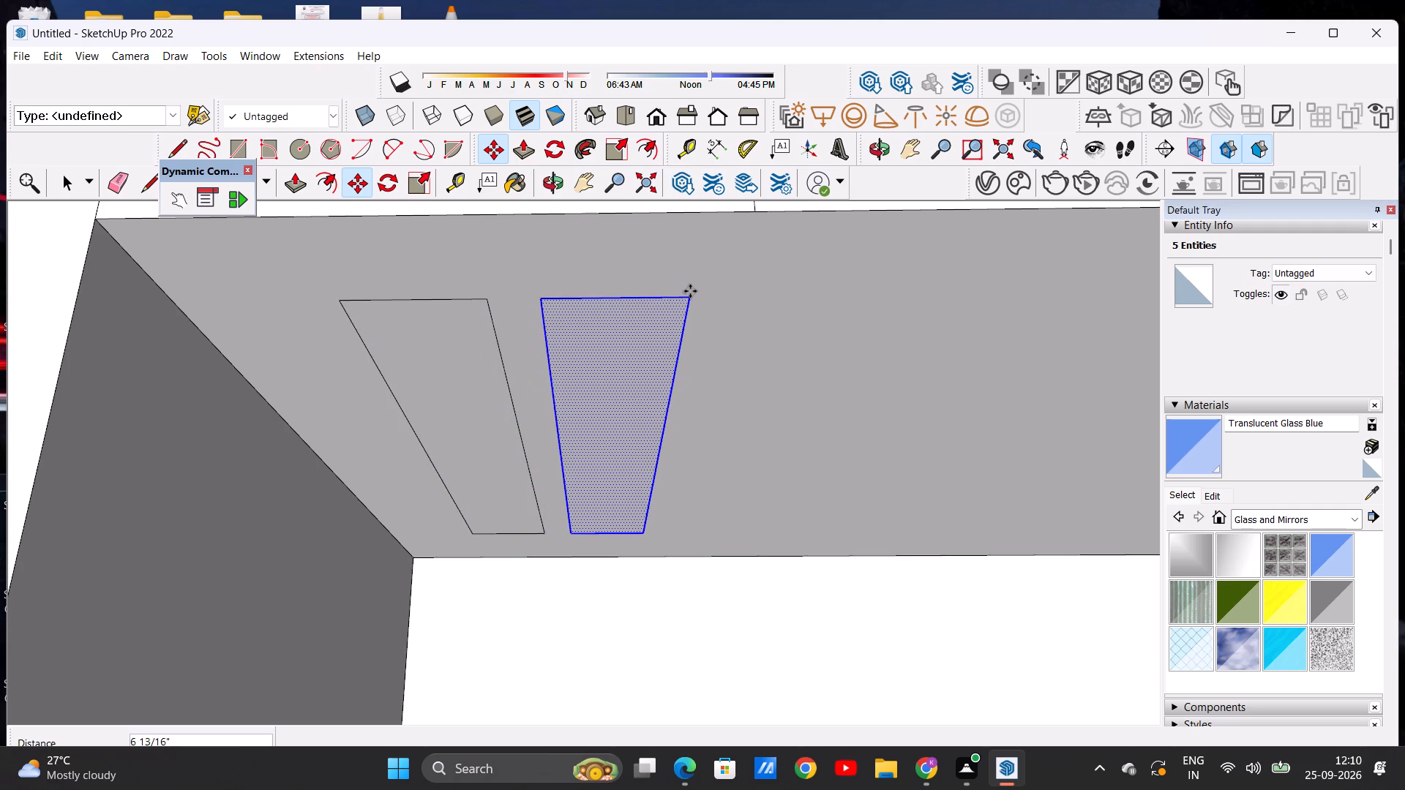
{"action": "left_click", "coordinate": [689, 297]}
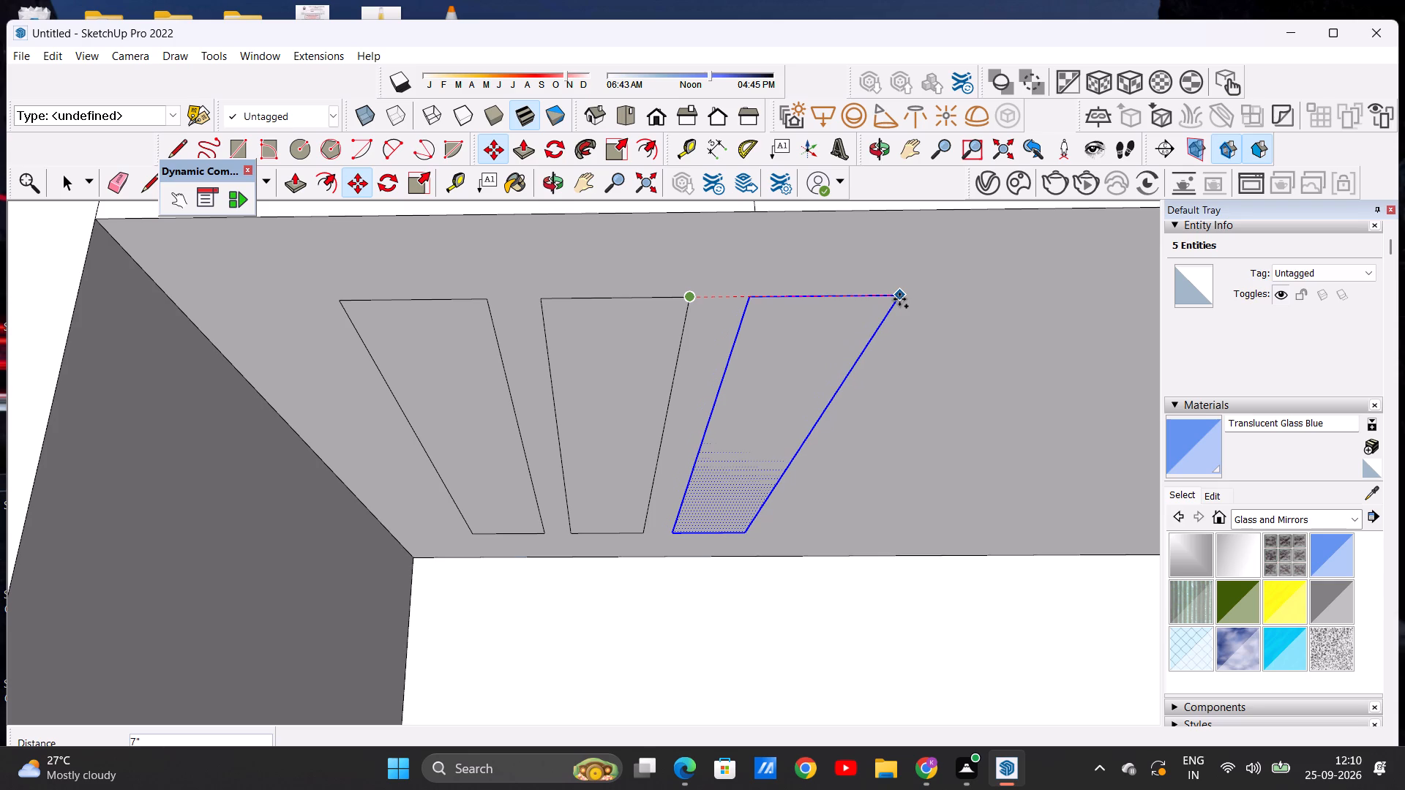
{"action": "left_click", "coordinate": [899, 299]}
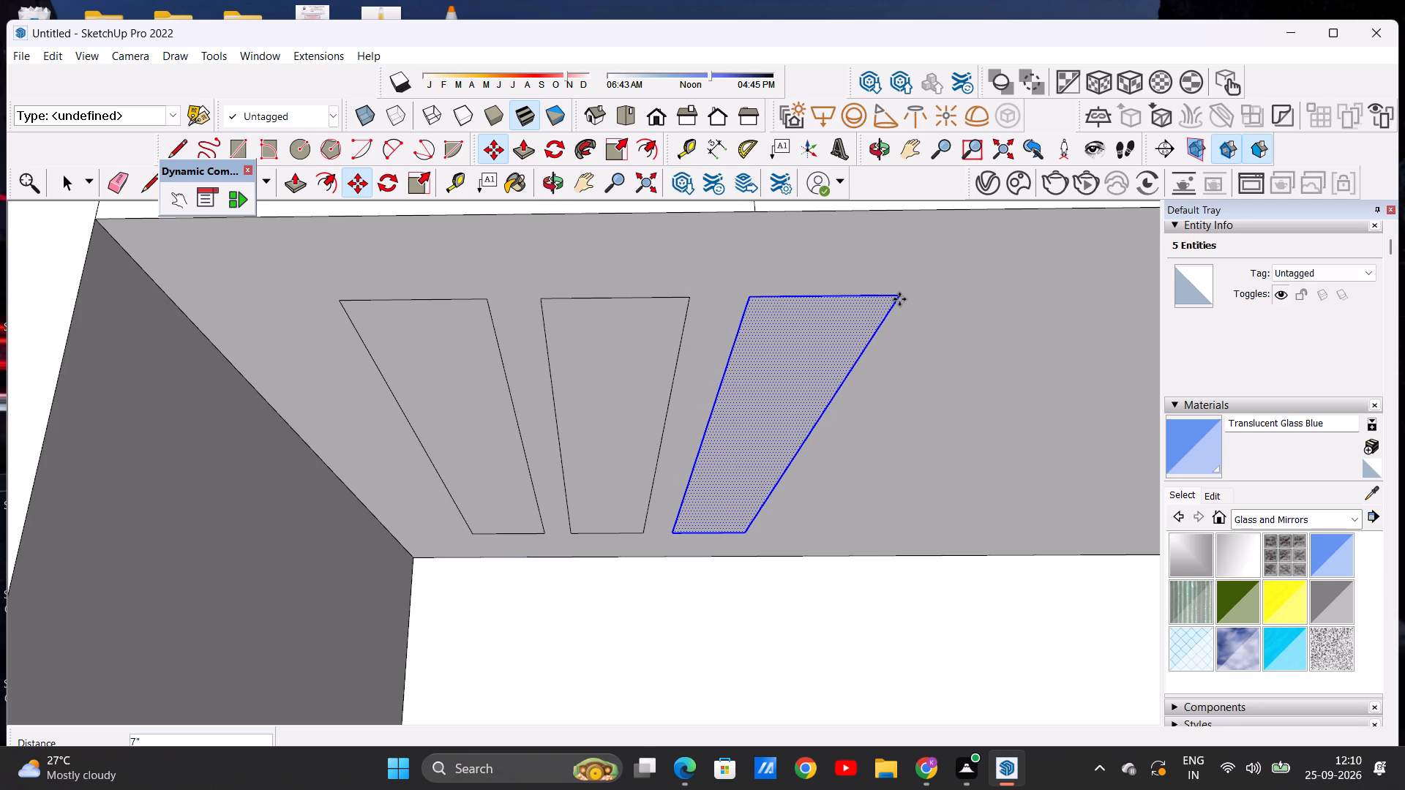
{"action": "left_click", "coordinate": [899, 297]}
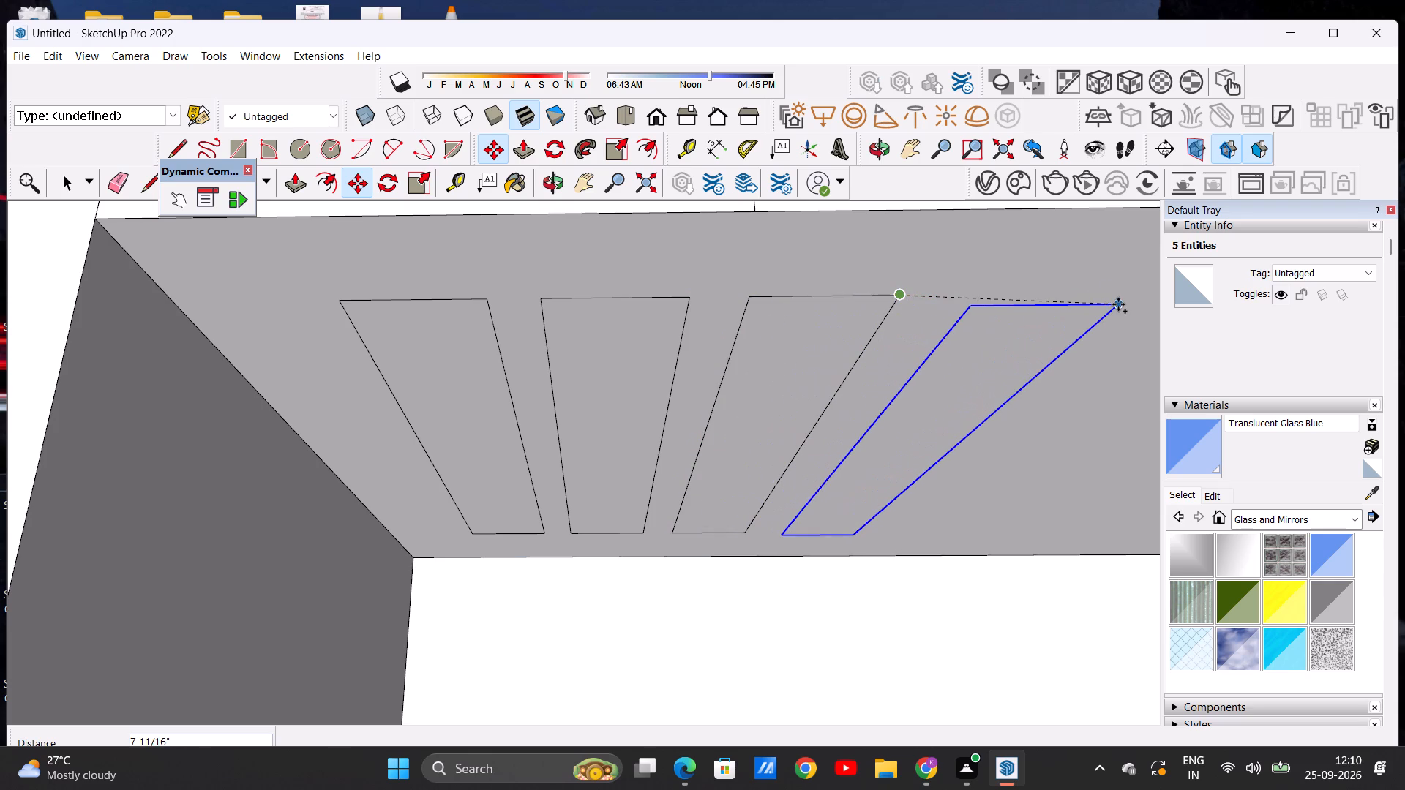
{"action": "left_click", "coordinate": [1118, 299]}
{"action": "key", "text": "space"}
{"action": "scroll", "coordinate": [655, 400], "scroll_direction": "down", "scroll_amount": 7}
{"action": "middle_click_drag", "start_coordinate": [675, 413], "coordinate": [617, 462]}
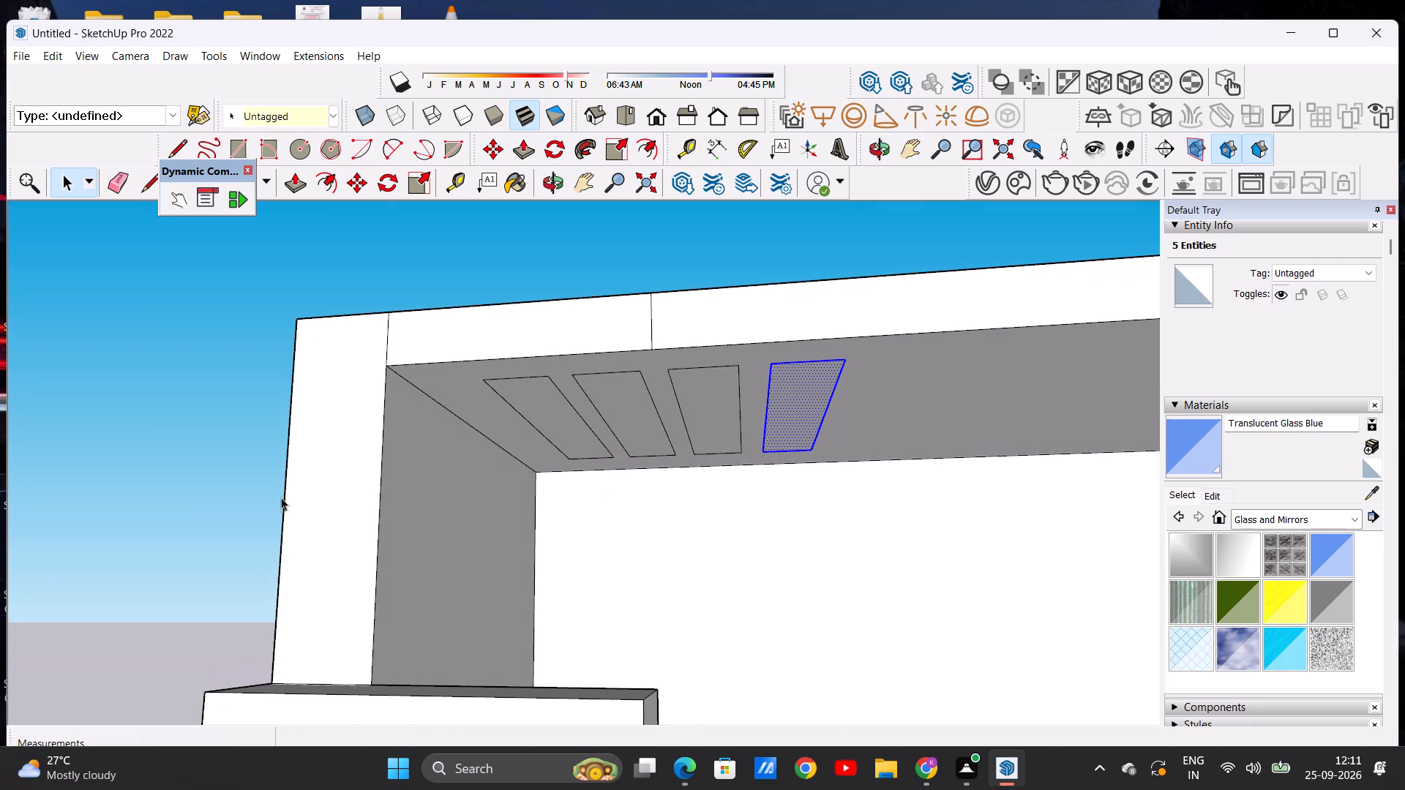
{"action": "left_click", "coordinate": [189, 481]}
Examine the row of four rectangles and the front roof slab from above and below.
{"action": "scroll", "coordinate": [764, 462], "scroll_direction": "up", "scroll_amount": 2}
{"action": "middle_click_drag", "start_coordinate": [772, 468], "coordinate": [794, 644]}
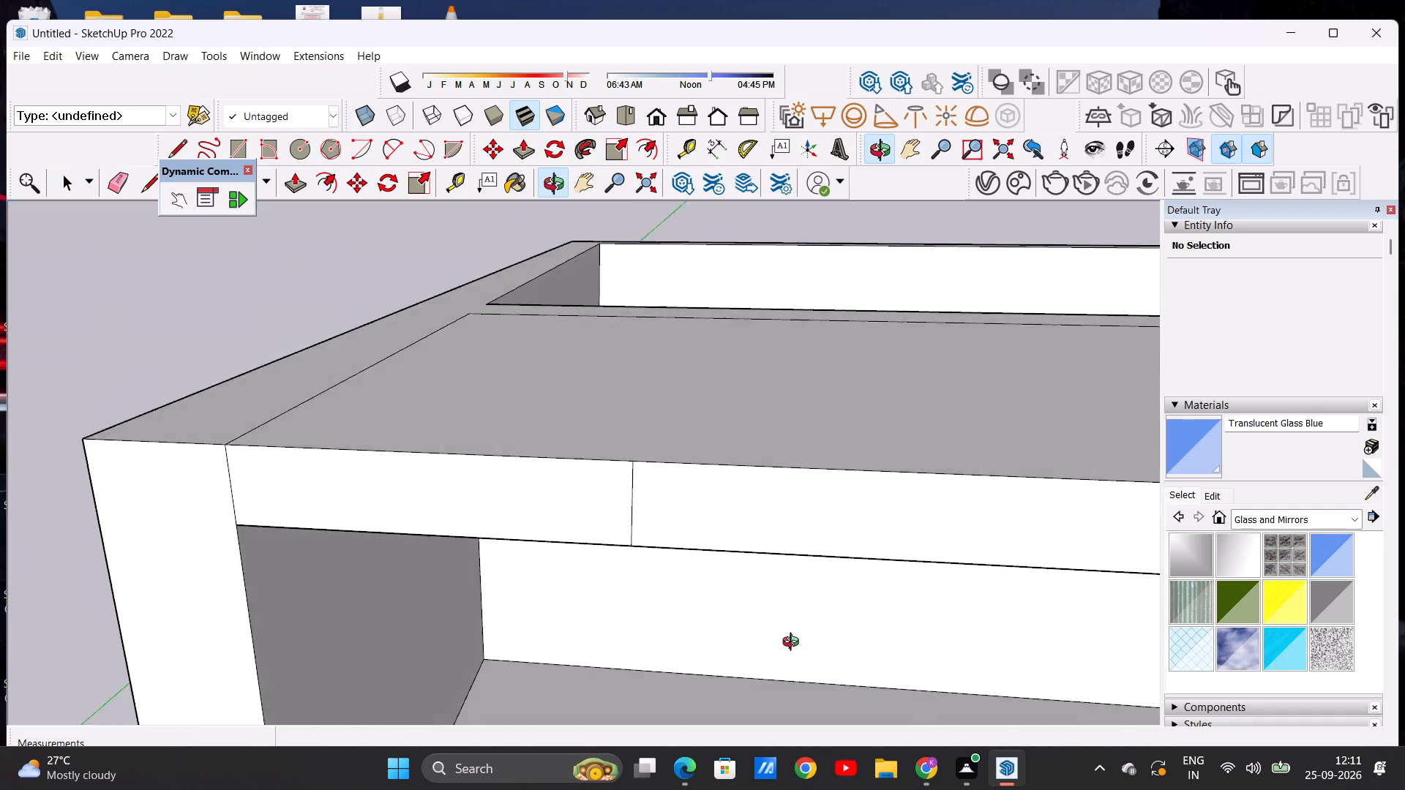
{"action": "middle_click_drag", "start_coordinate": [794, 644], "coordinate": [733, 477]}
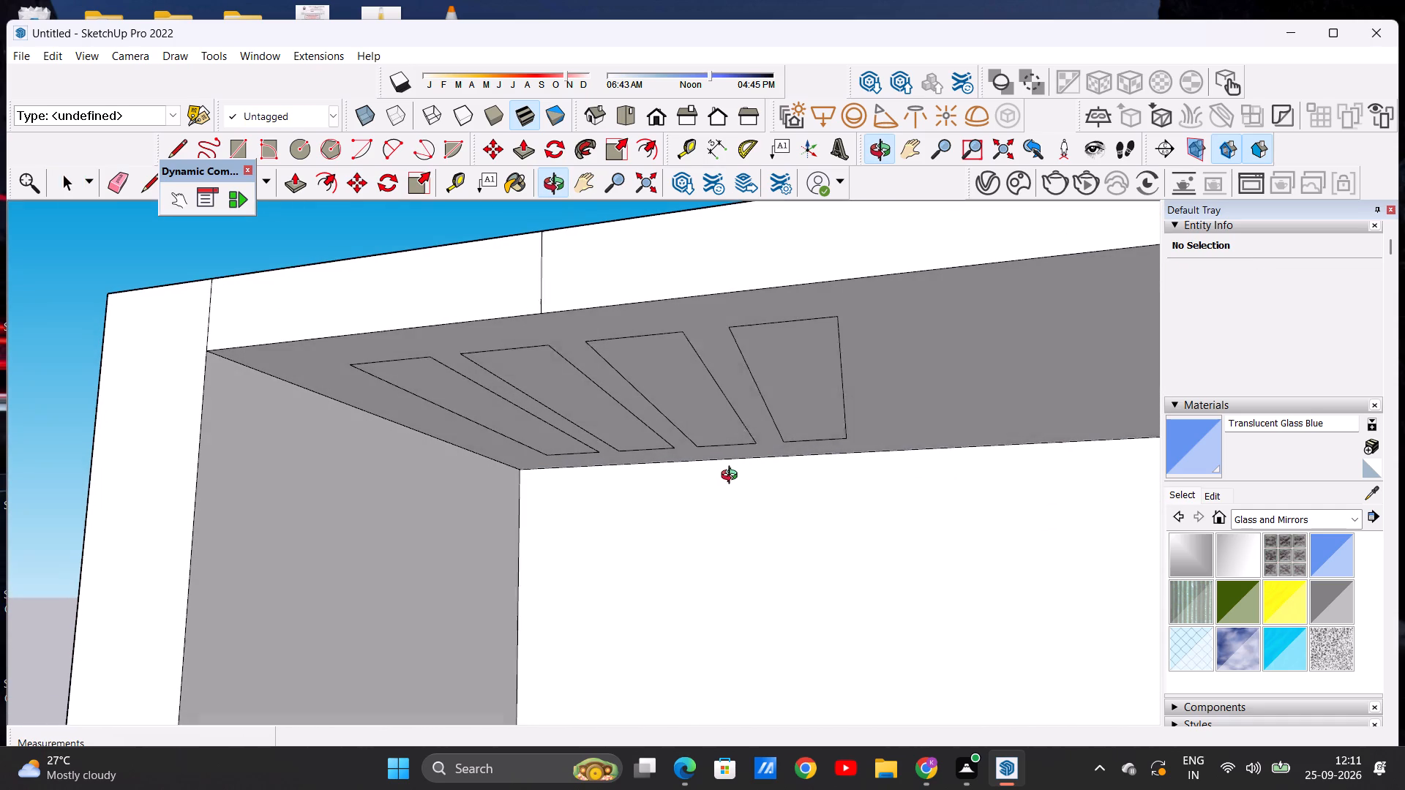
{"action": "middle_click_drag", "start_coordinate": [733, 477], "coordinate": [734, 477]}
{"action": "scroll", "coordinate": [735, 480], "scroll_direction": "down", "scroll_amount": 4}
{"action": "middle_click_drag", "start_coordinate": [715, 504], "coordinate": [738, 425]}
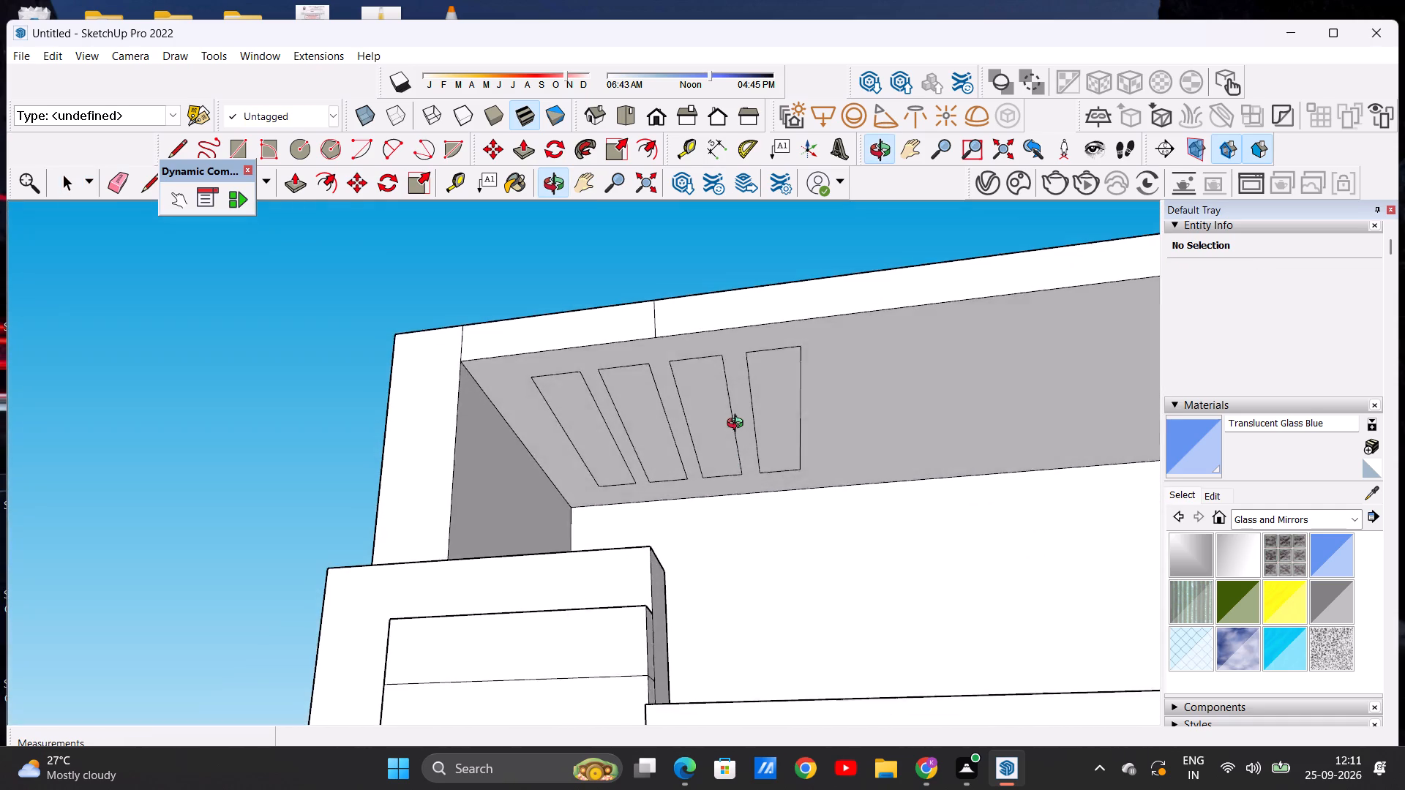
{"action": "middle_click_drag", "start_coordinate": [738, 425], "coordinate": [735, 434]}
{"action": "scroll", "coordinate": [752, 442], "scroll_direction": "down", "scroll_amount": 9}
{"action": "middle_click_drag", "start_coordinate": [775, 451], "coordinate": [814, 456]}
Copy the fourth rectangle four more times along the slab's underside toward the taller block, about 7 1/2" apart.
{"action": "scroll", "coordinate": [814, 424], "scroll_direction": "up", "scroll_amount": 6}
{"action": "double_click", "coordinate": [713, 445]}
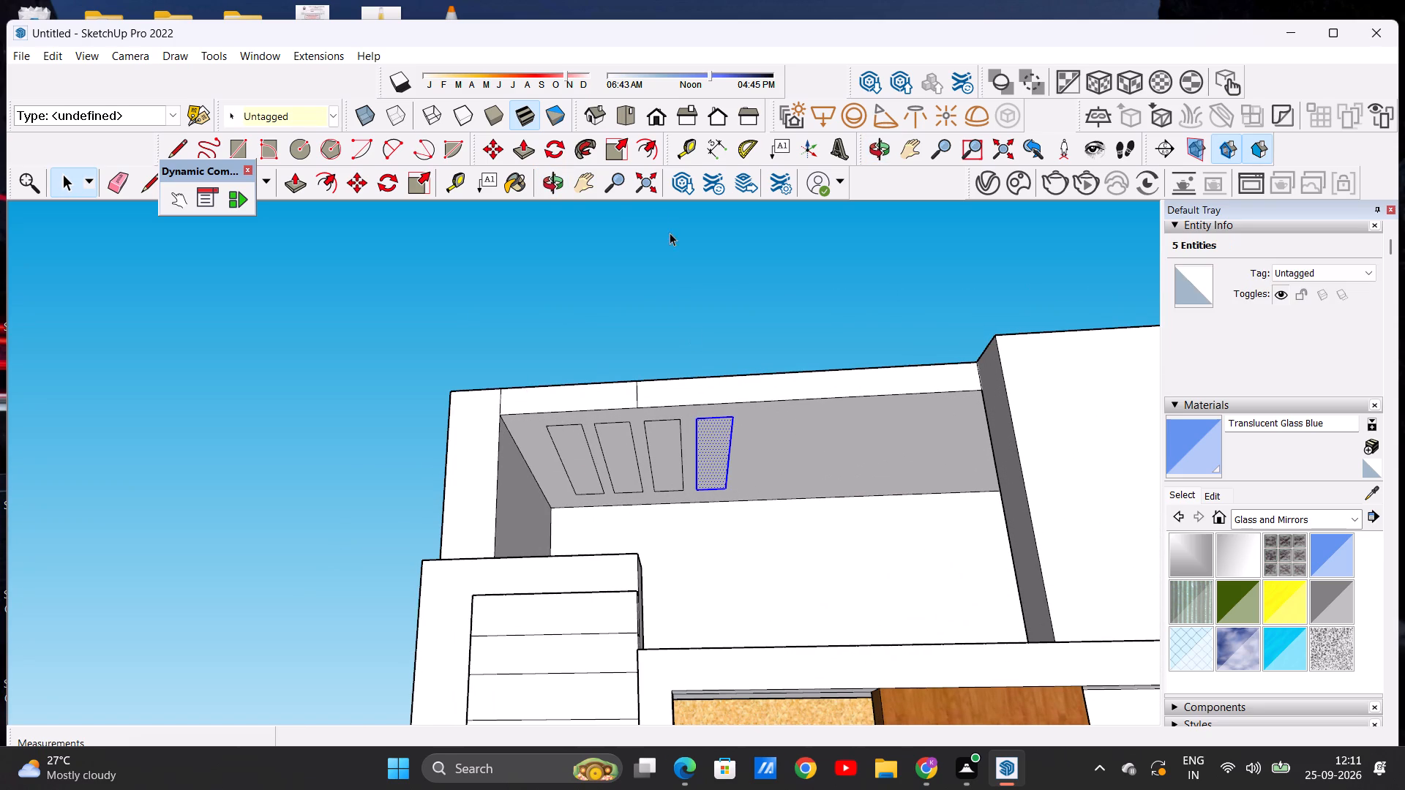
{"action": "left_click", "coordinate": [359, 184]}
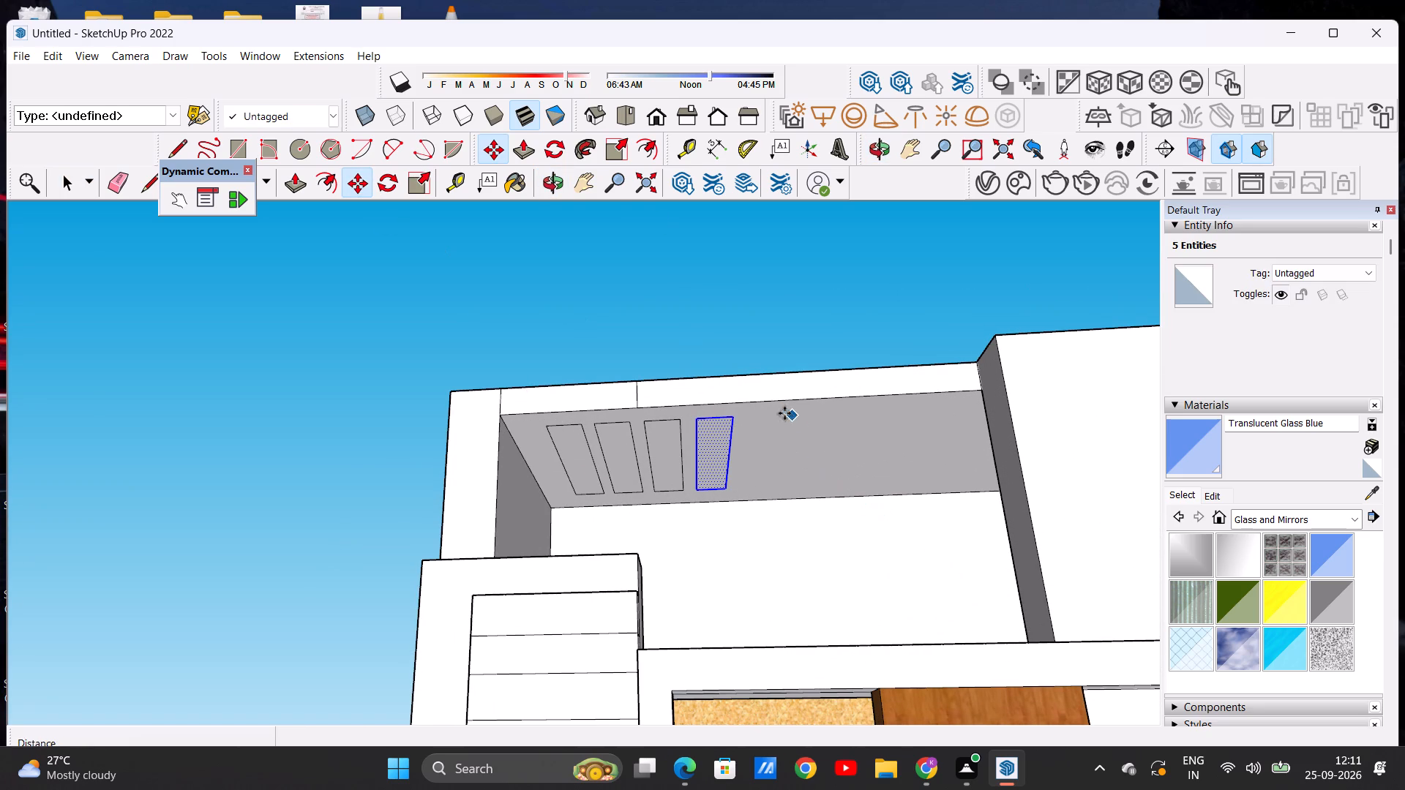
{"action": "left_click", "coordinate": [731, 418]}
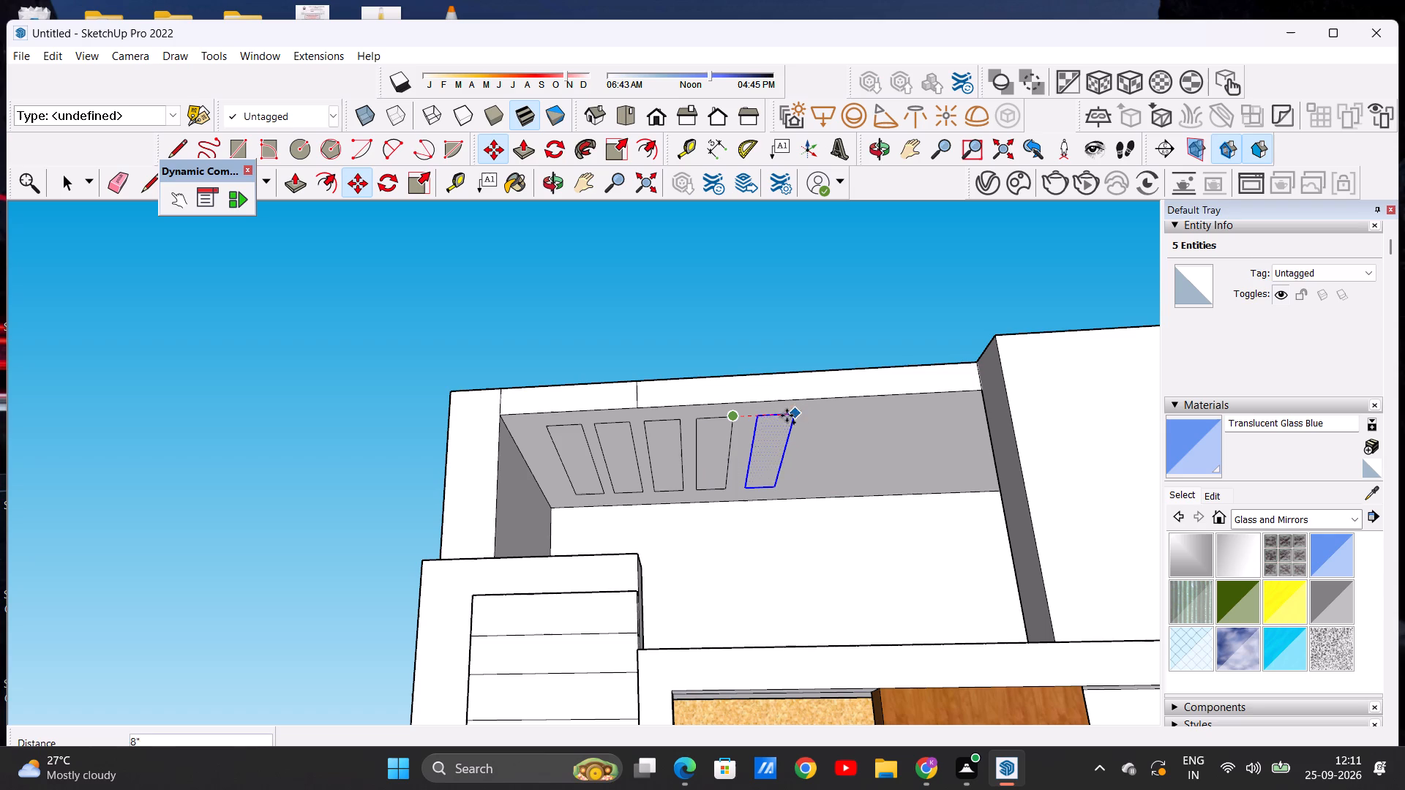
{"action": "left_click", "coordinate": [787, 415]}
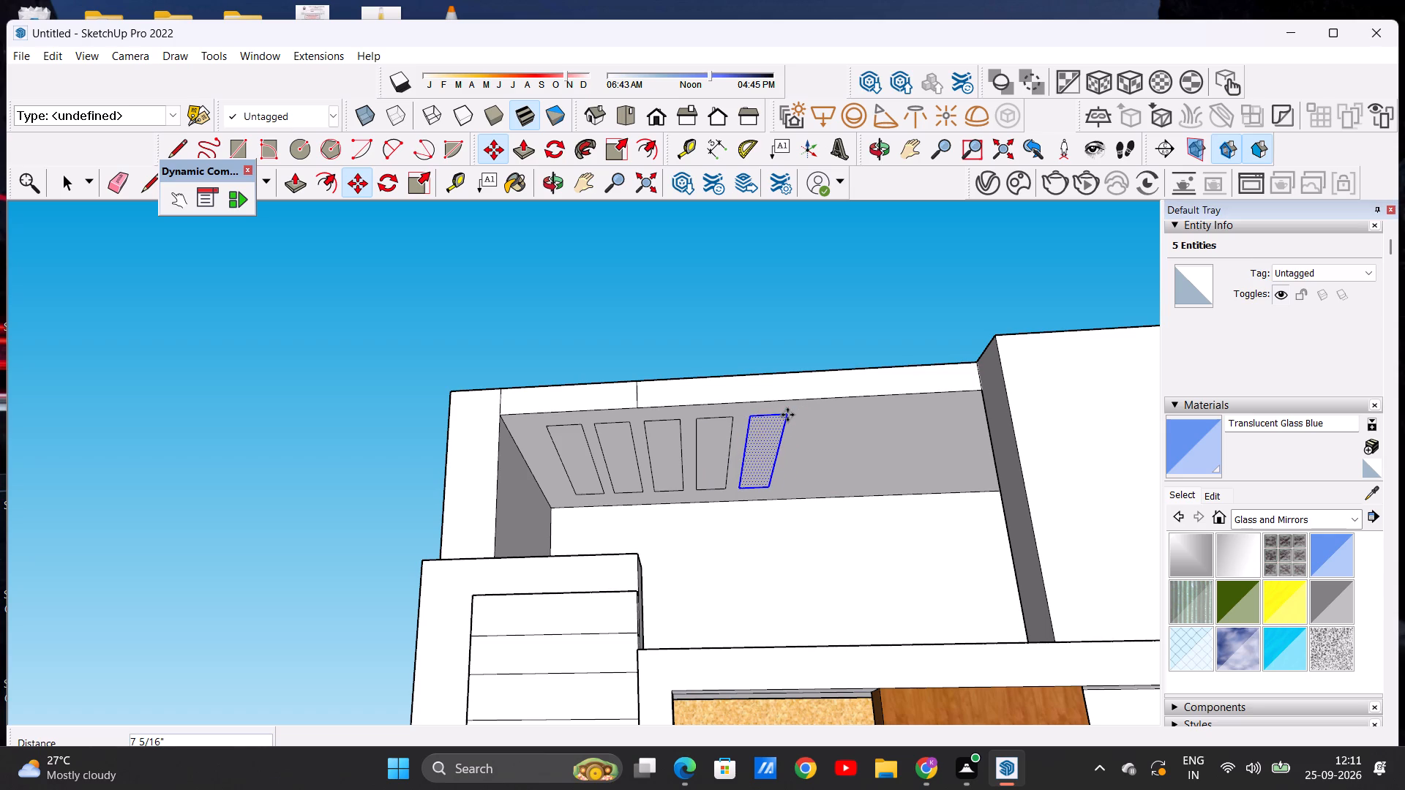
{"action": "left_click", "coordinate": [787, 415]}
{"action": "left_click", "coordinate": [844, 416]}
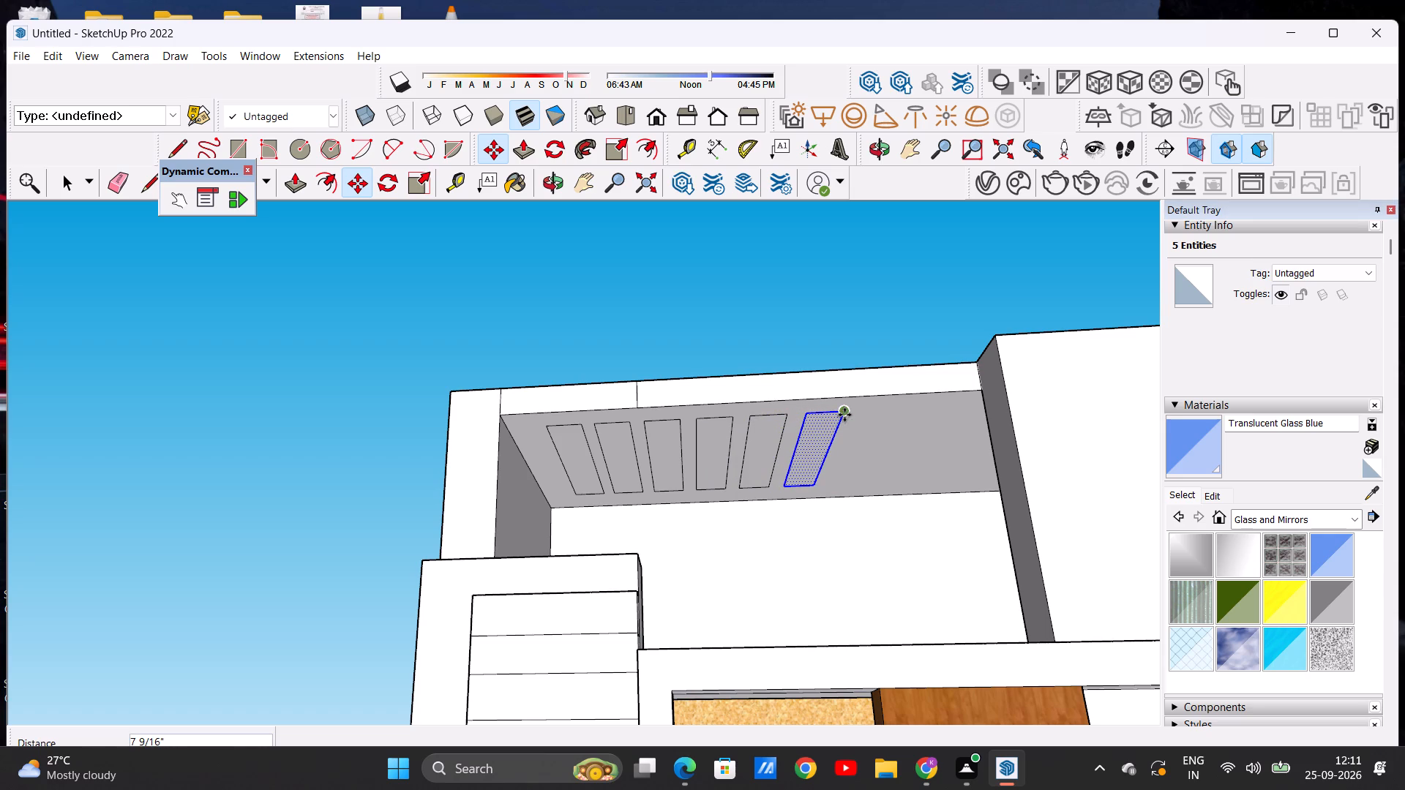
{"action": "left_click", "coordinate": [844, 413]}
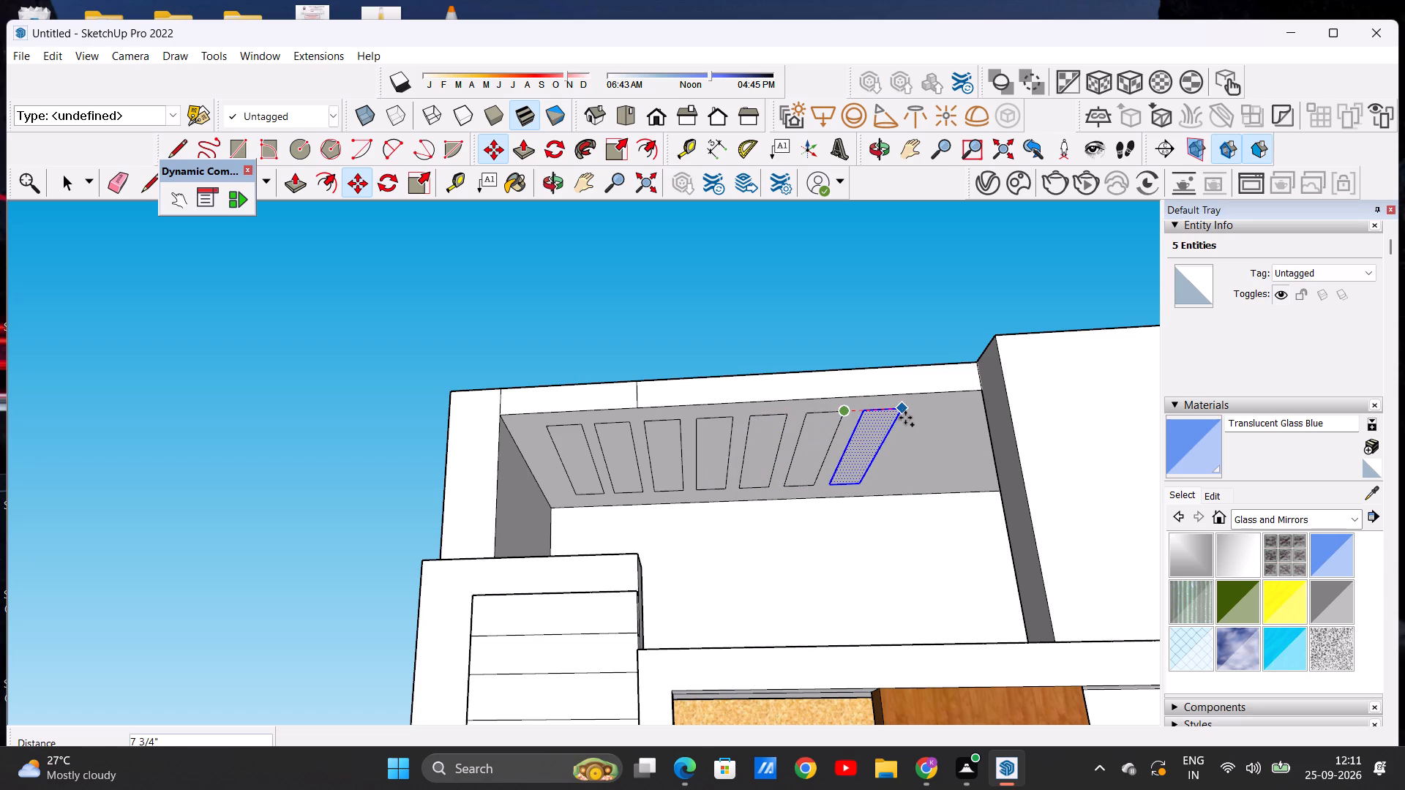
{"action": "left_click", "coordinate": [905, 418]}
{"action": "left_click", "coordinate": [905, 413]}
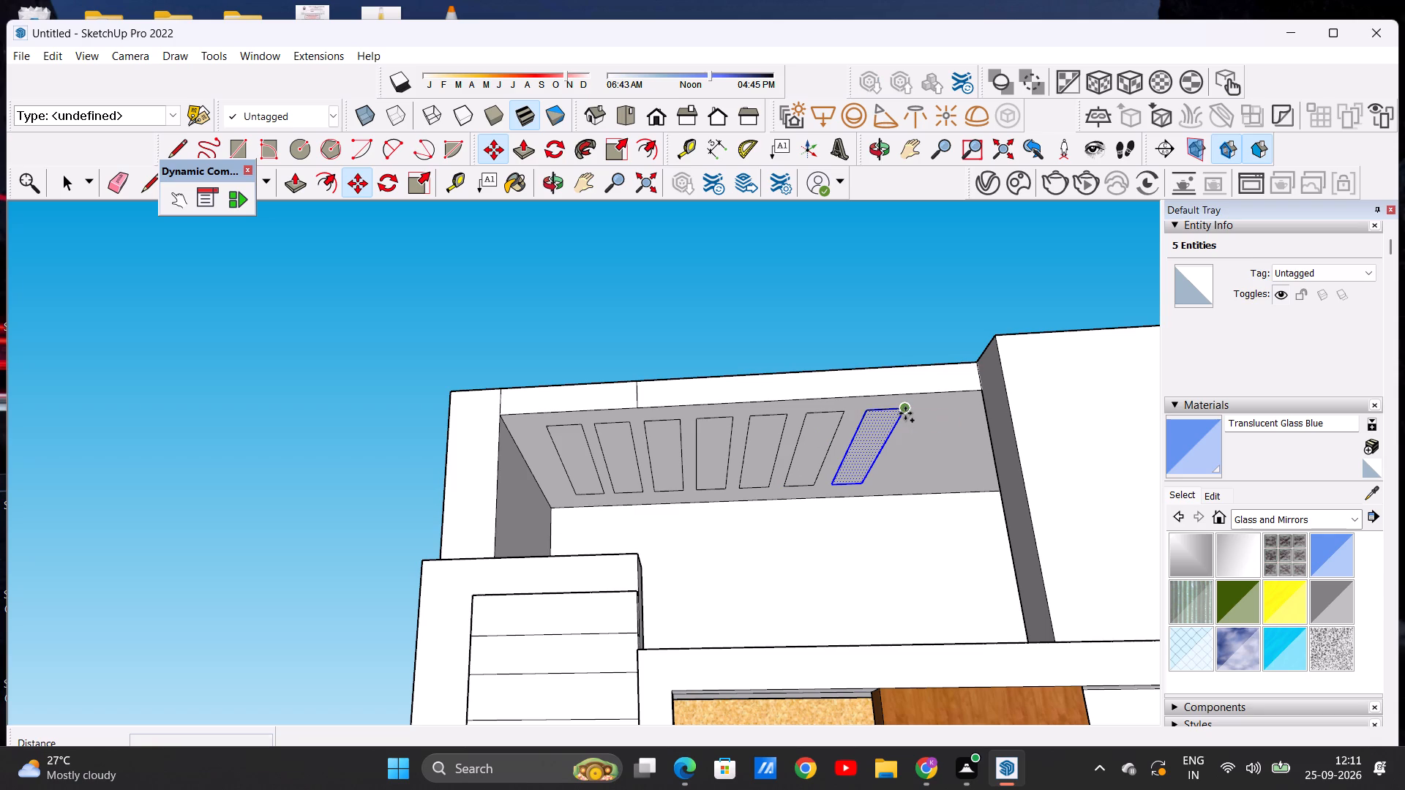
{"action": "left_click", "coordinate": [962, 407]}
{"action": "key", "text": "space"}
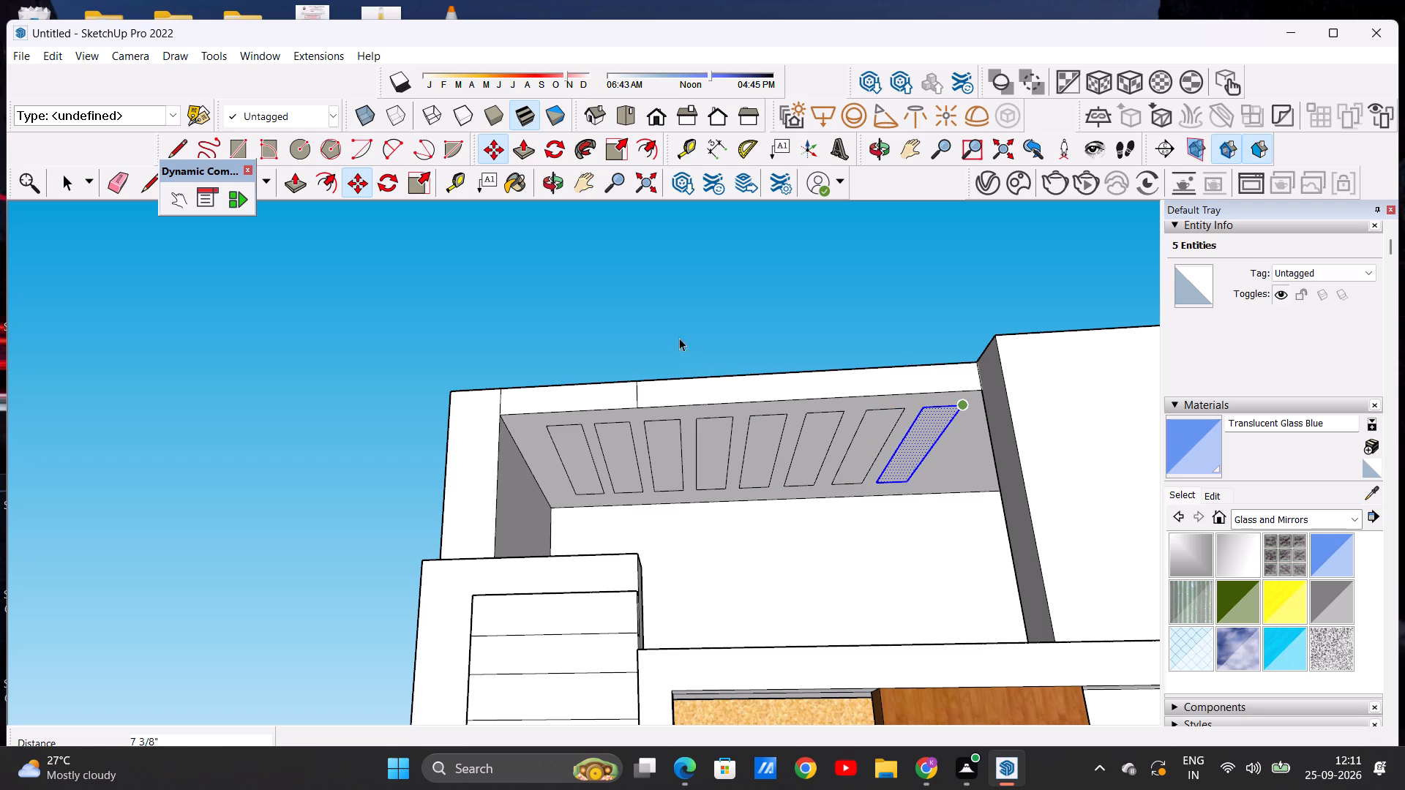
{"action": "left_click", "coordinate": [670, 324]}
Push the three rectangles nearest the outer side wall 4" up through the front roof slab to open them.
{"action": "middle_click_drag", "start_coordinate": [879, 459], "coordinate": [812, 511]}
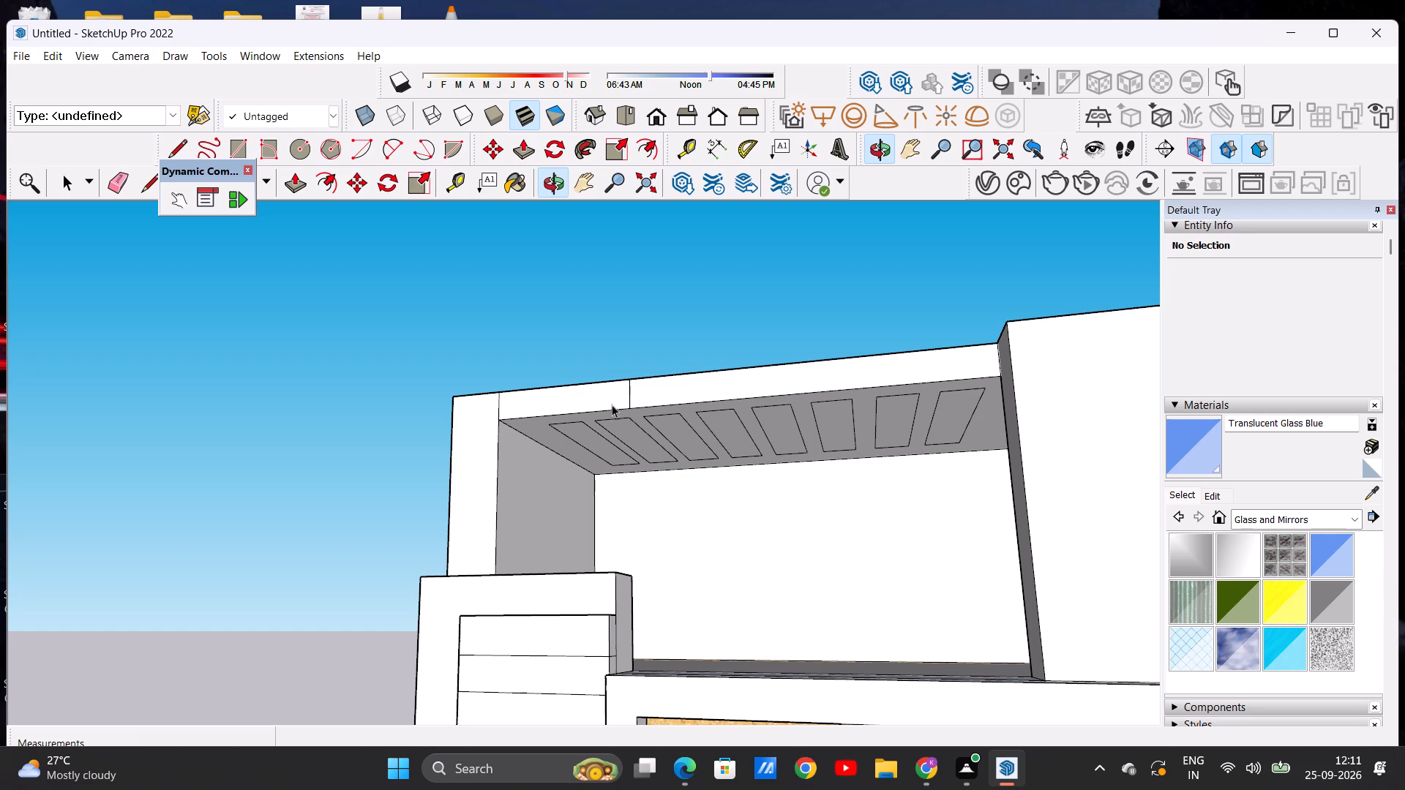
{"action": "scroll", "coordinate": [595, 401], "scroll_direction": "up", "scroll_amount": 4}
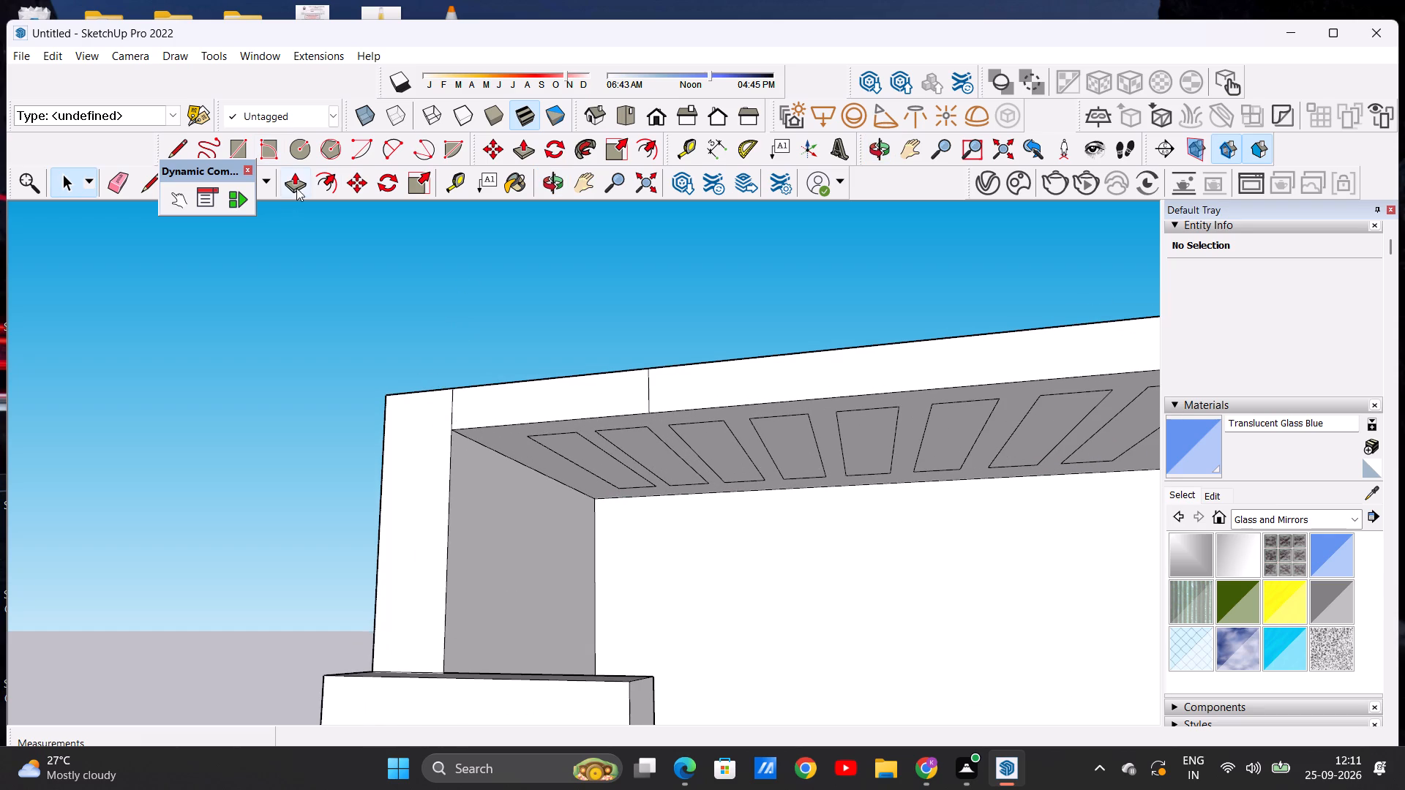
{"action": "left_click", "coordinate": [296, 183]}
{"action": "left_click", "coordinate": [577, 439]}
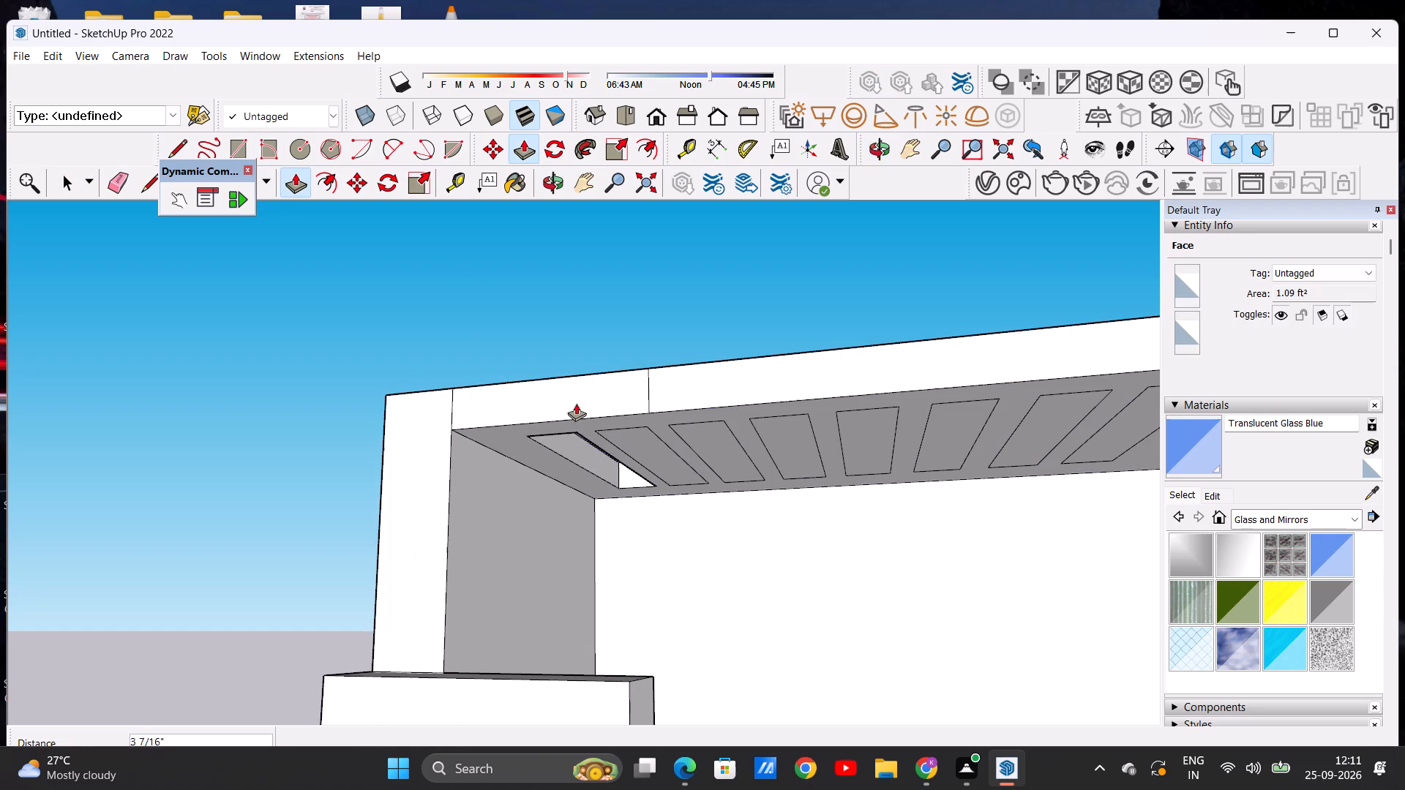
{"action": "left_click", "coordinate": [610, 369]}
{"action": "middle_click_drag", "start_coordinate": [608, 530], "coordinate": [633, 468]}
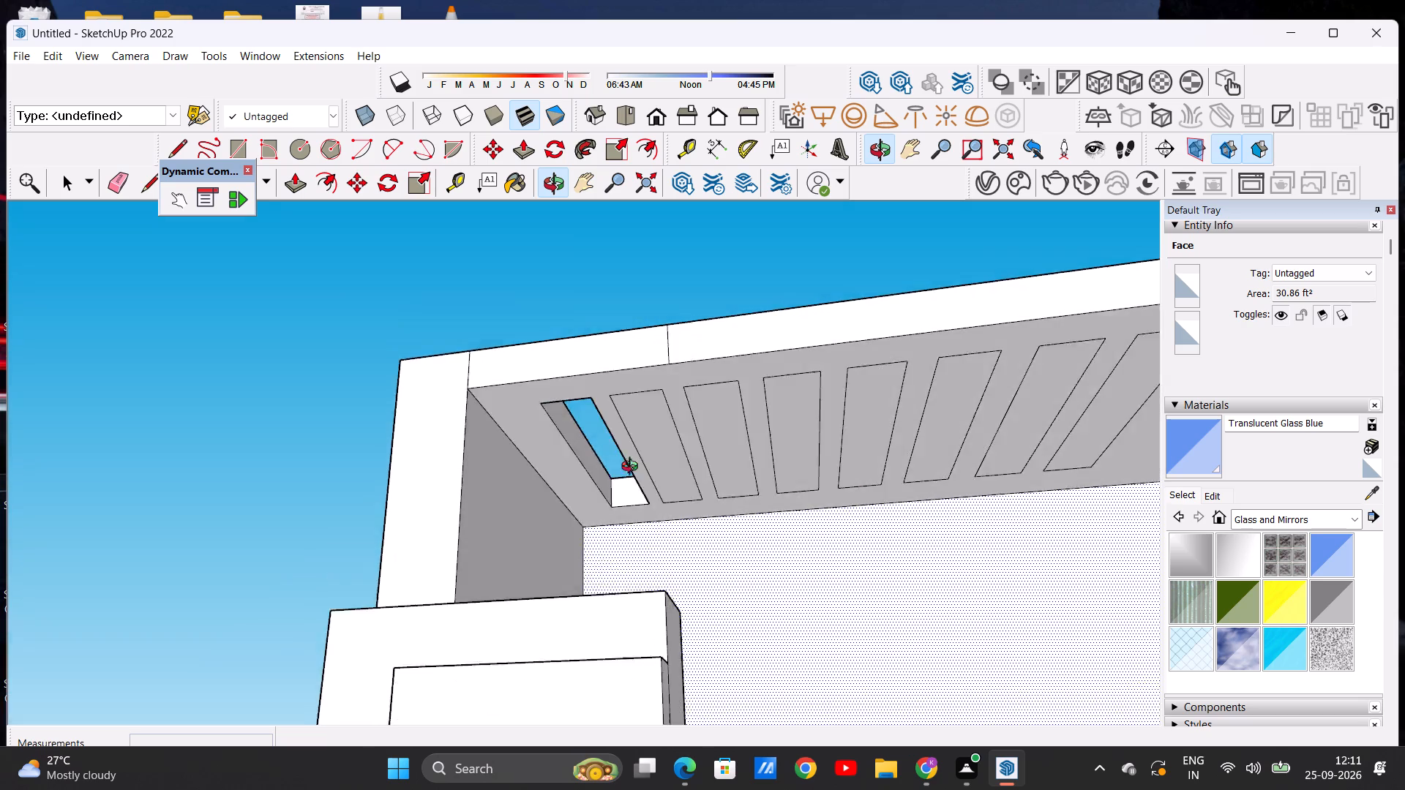
{"action": "middle_click_drag", "start_coordinate": [633, 468], "coordinate": [617, 518]}
{"action": "scroll", "coordinate": [645, 438], "scroll_direction": "up", "scroll_amount": 4}
{"action": "left_click", "coordinate": [637, 437]}
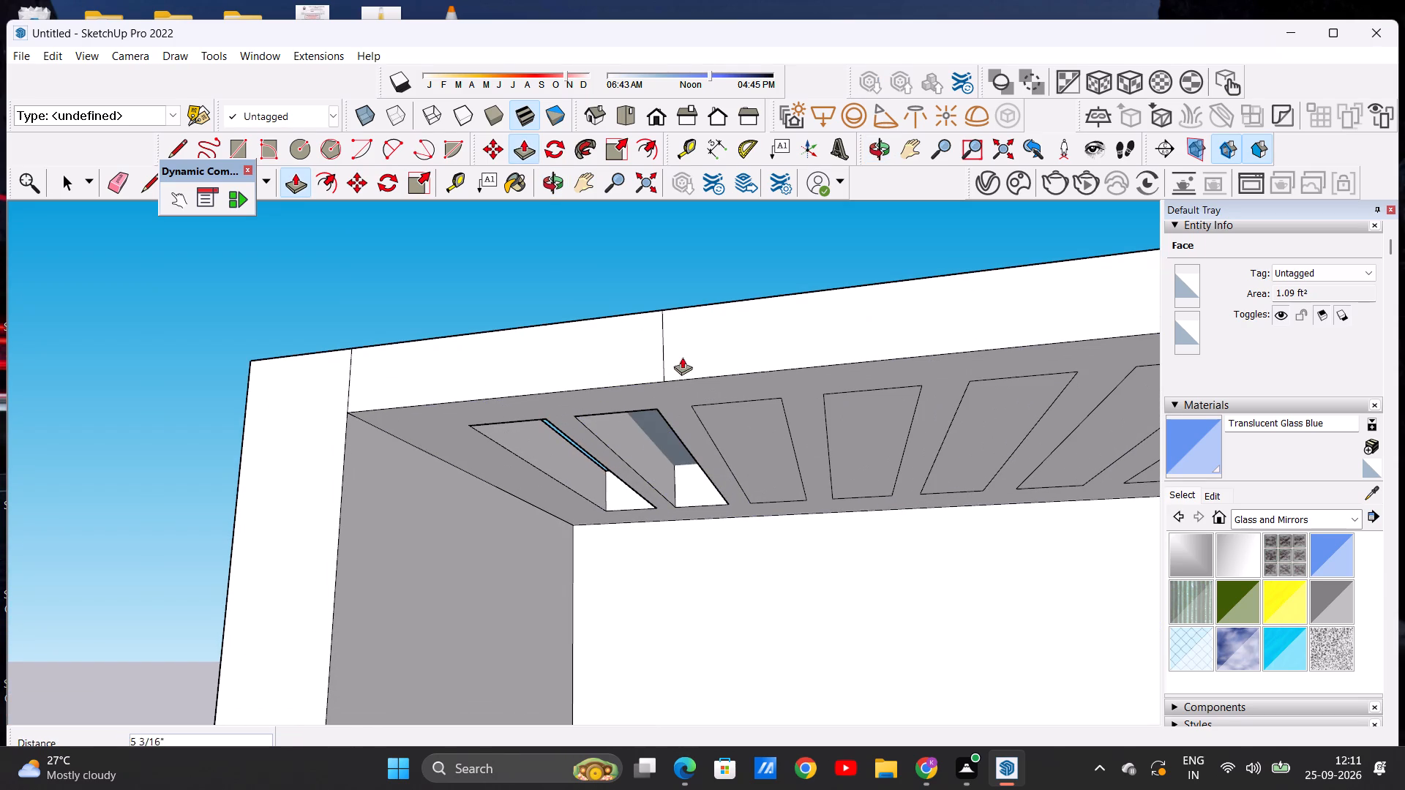
{"action": "left_click", "coordinate": [687, 305]}
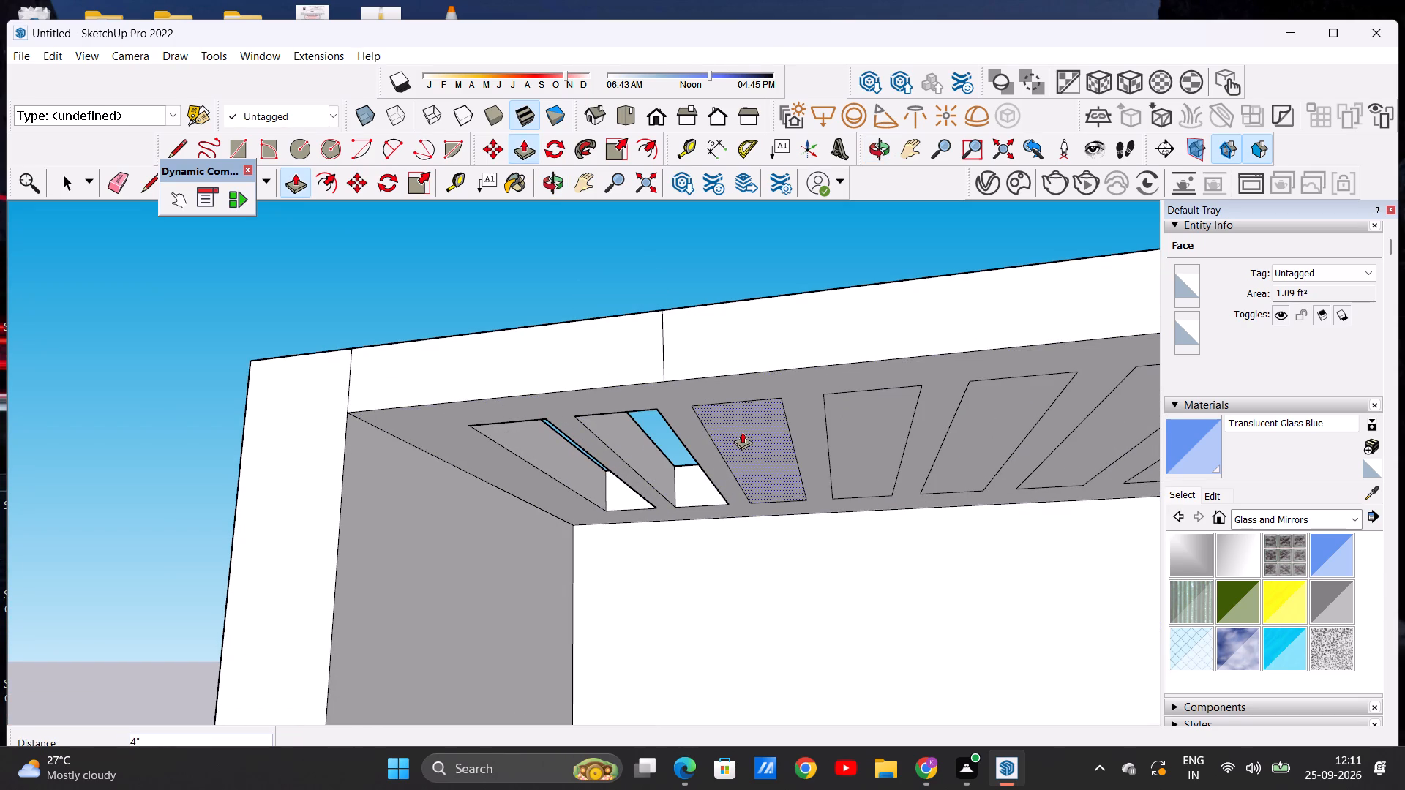
{"action": "left_click", "coordinate": [742, 432]}
{"action": "left_click", "coordinate": [778, 291]}
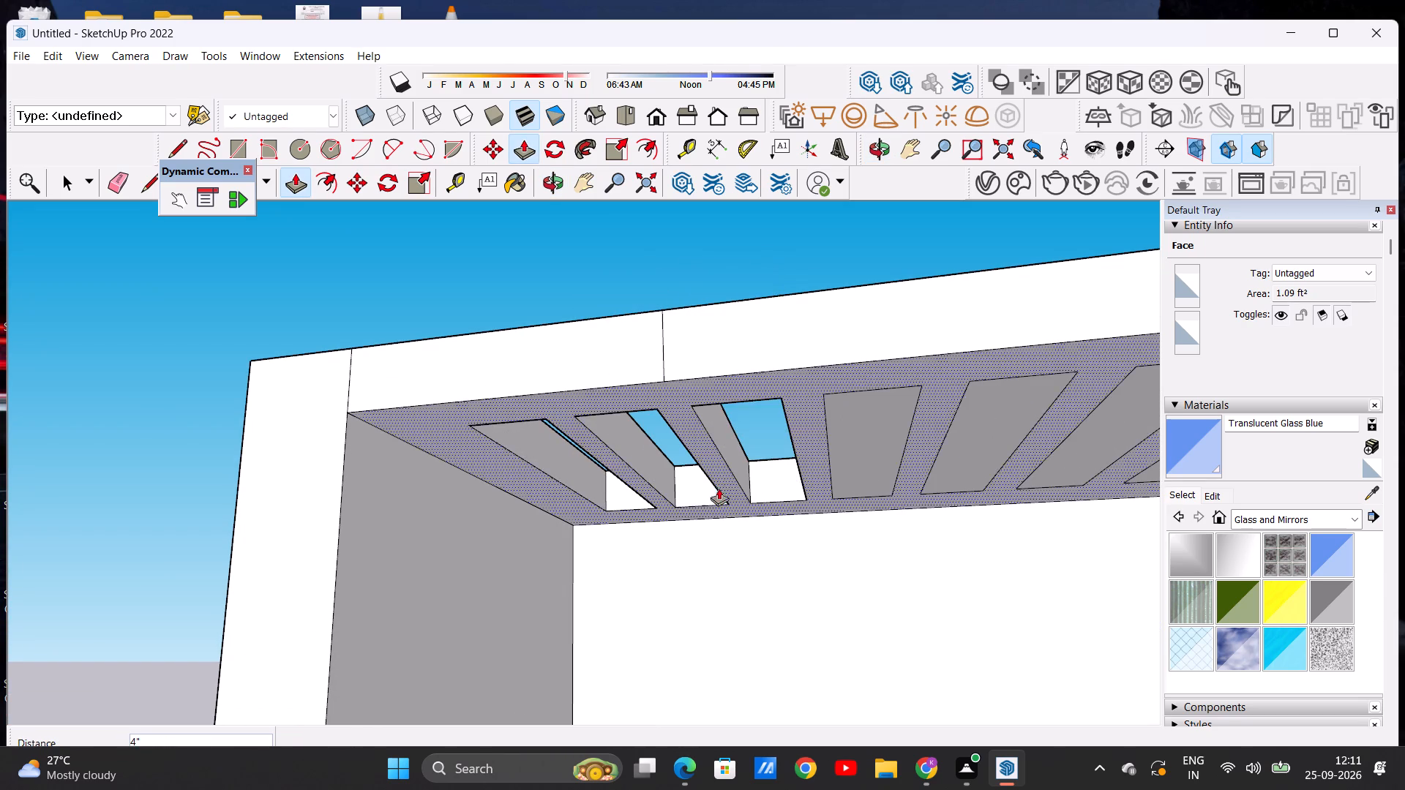
Push the fourth and fifth rectangles 4" up through the slab to open them as slots.
{"action": "scroll", "coordinate": [718, 509], "scroll_direction": "down", "scroll_amount": 7}
{"action": "middle_click_drag", "start_coordinate": [773, 554], "coordinate": [862, 439]}
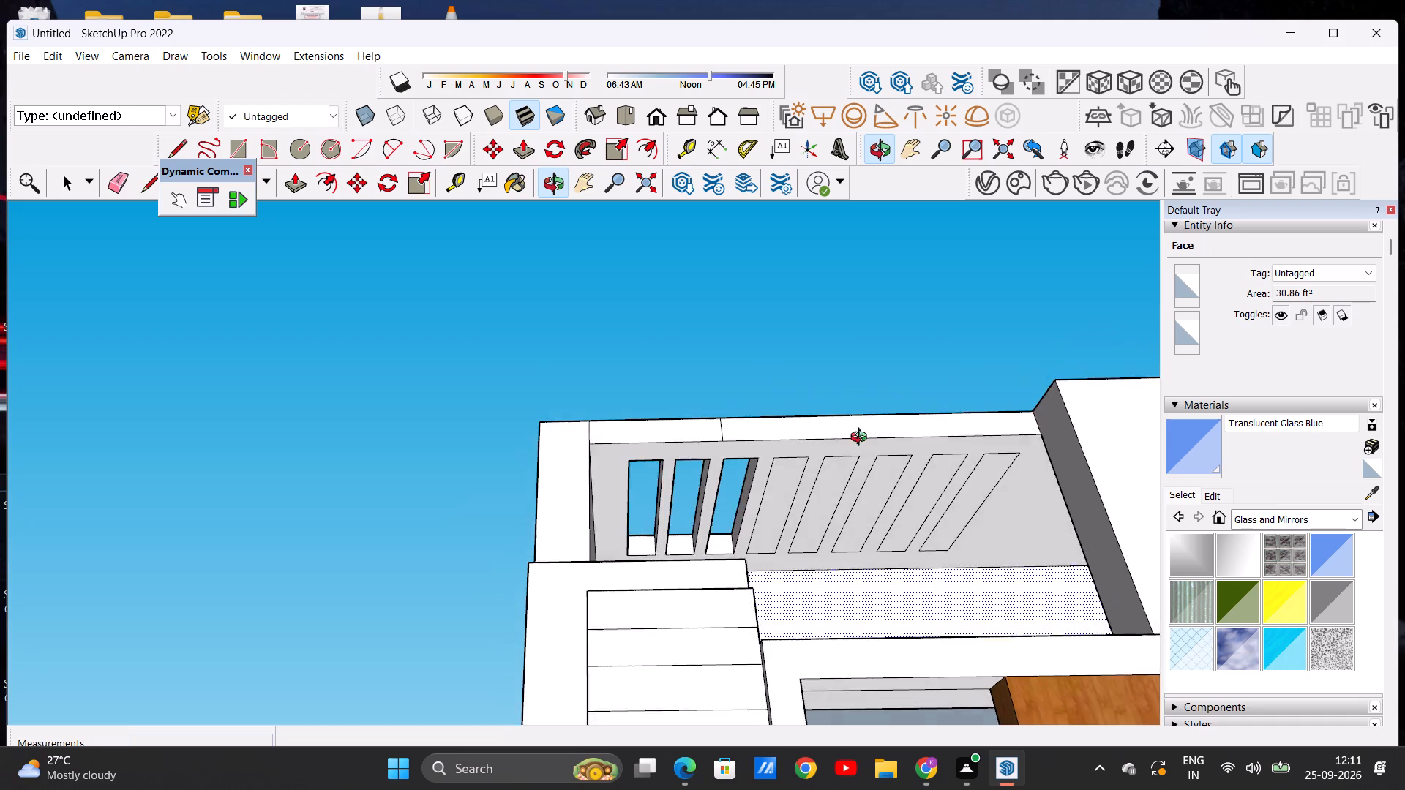
{"action": "middle_click_drag", "start_coordinate": [862, 439], "coordinate": [792, 489]}
{"action": "scroll", "coordinate": [790, 437], "scroll_direction": "up", "scroll_amount": 1}
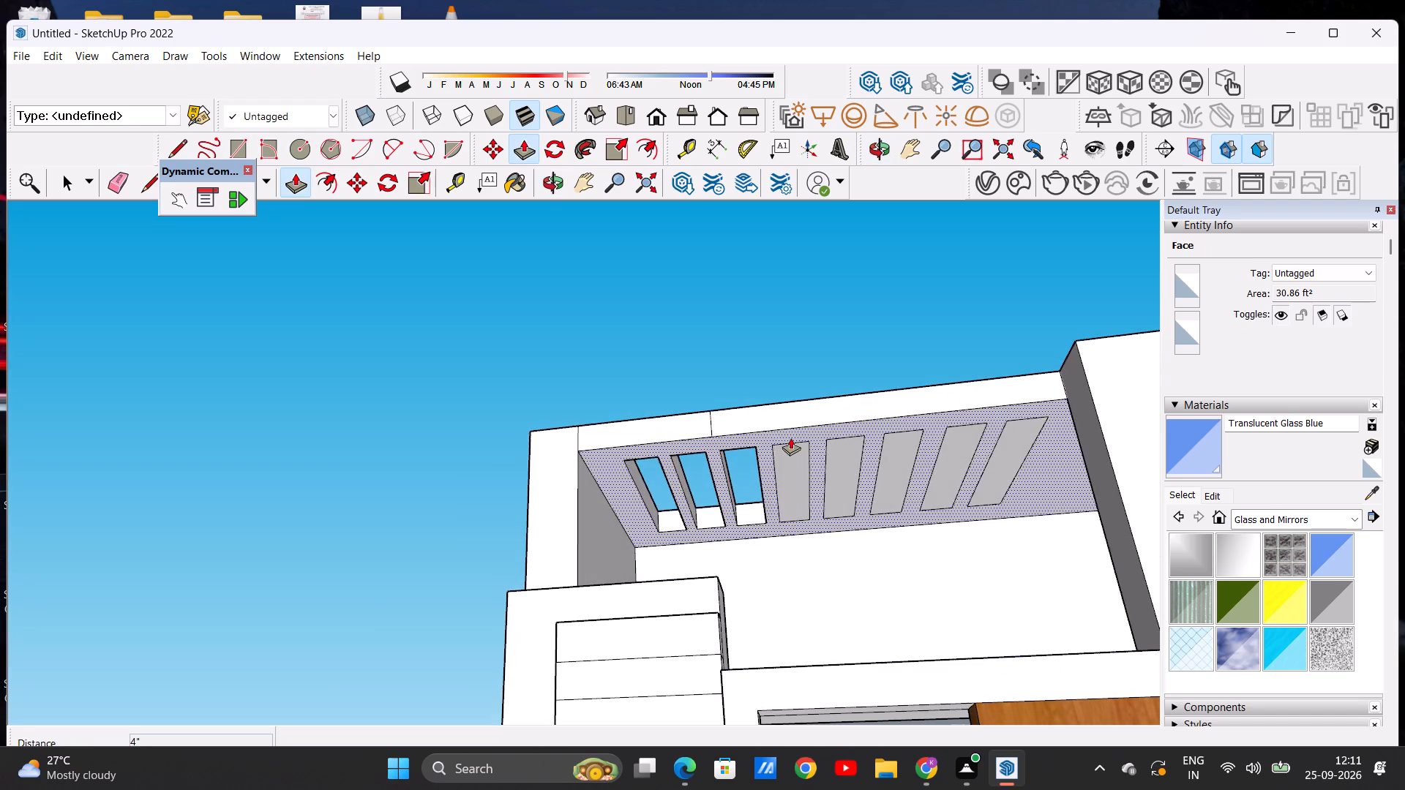
{"action": "scroll", "coordinate": [790, 437], "scroll_direction": "up", "scroll_amount": 6}
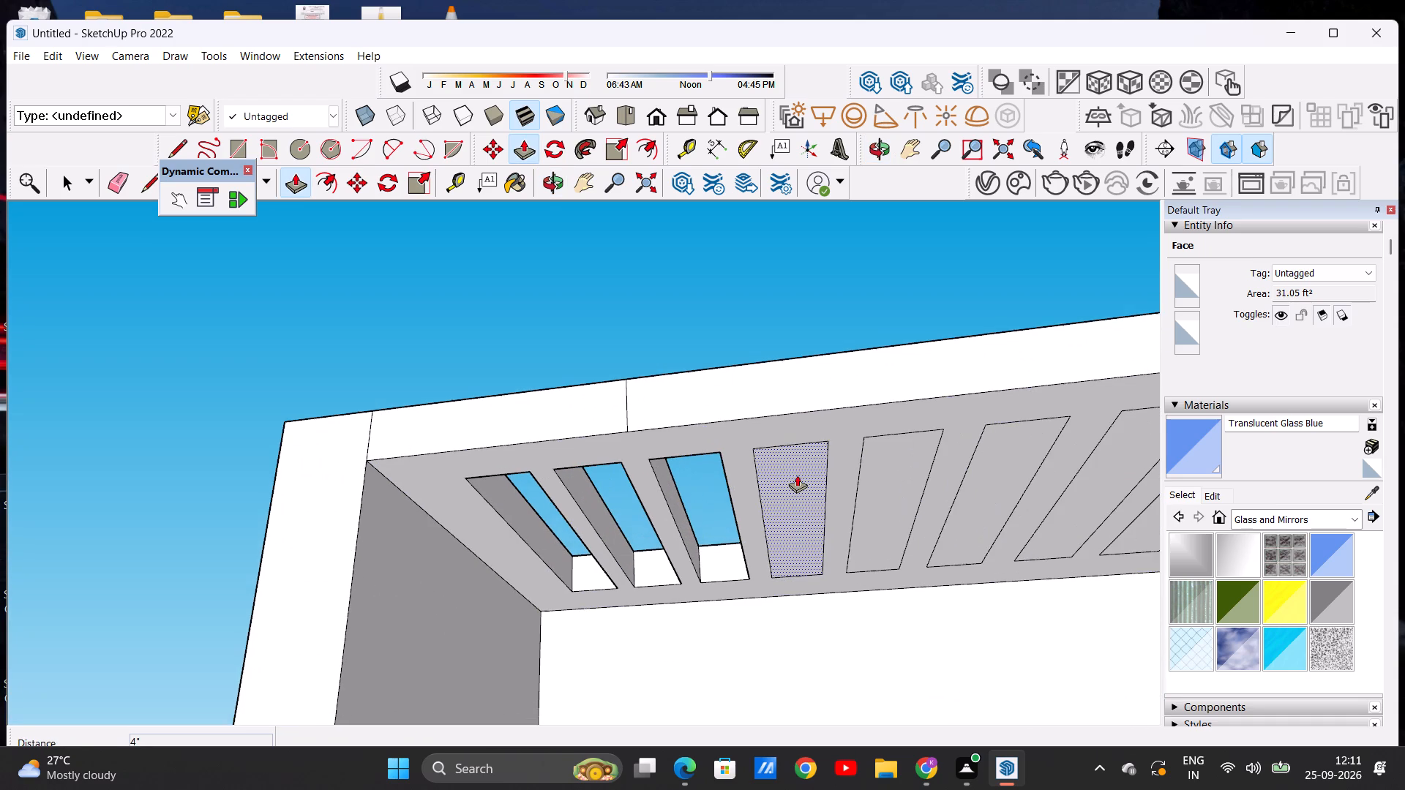
{"action": "middle_click_drag", "start_coordinate": [798, 475], "coordinate": [798, 551]}
{"action": "left_click", "coordinate": [779, 515]}
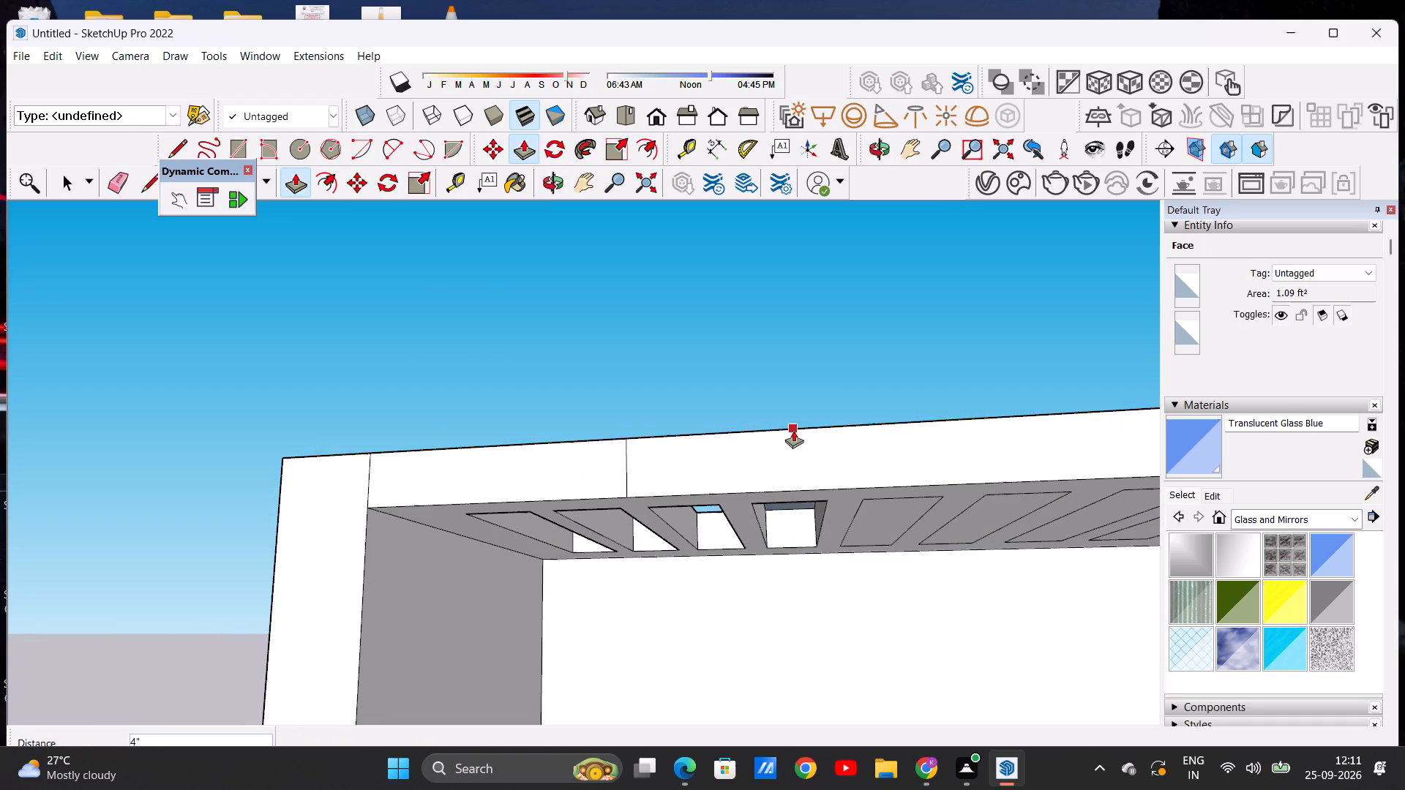
{"action": "left_click", "coordinate": [795, 430]}
{"action": "left_click", "coordinate": [884, 515]}
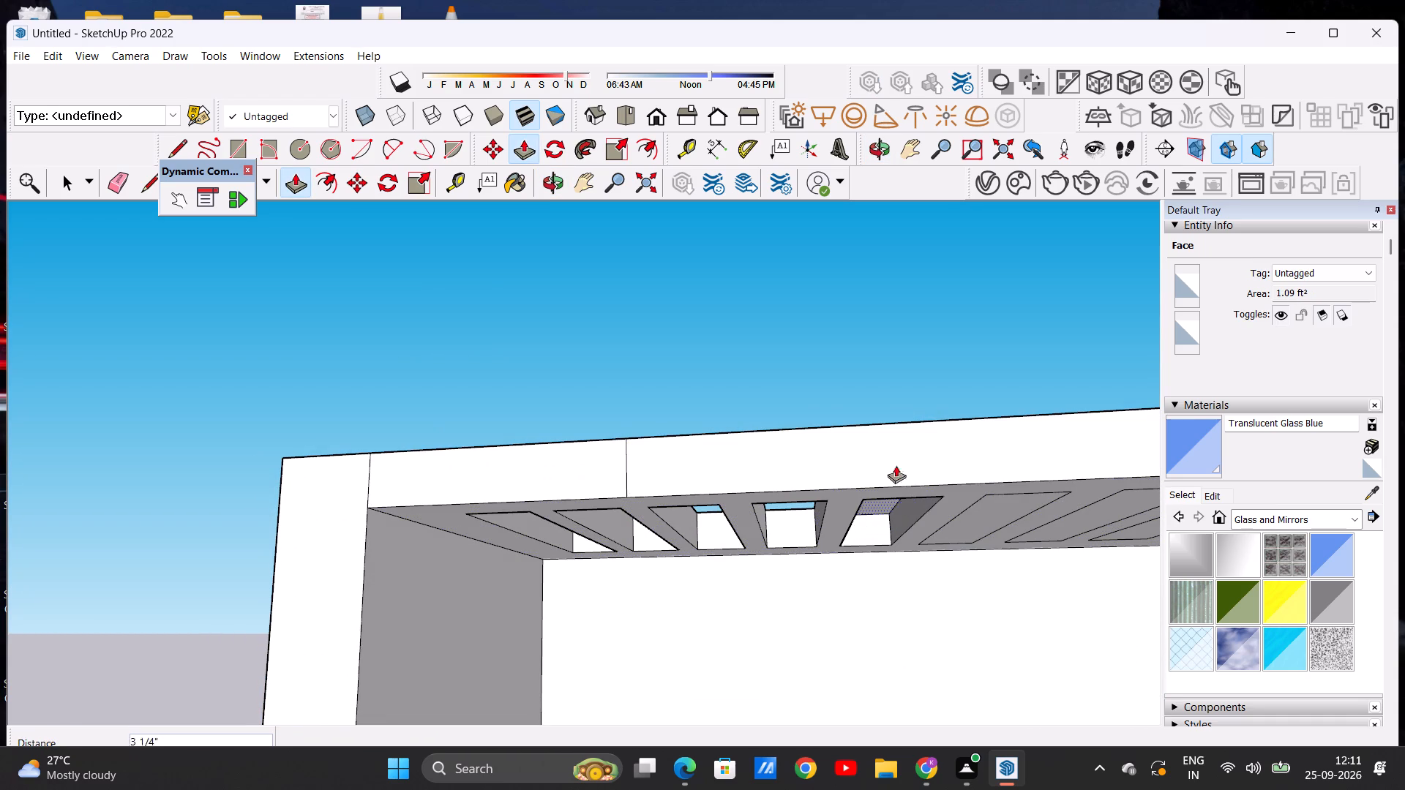
{"action": "left_click", "coordinate": [906, 419]}
Push the last three rectangles, up to the taller block, 4" up through the slab as open slots.
{"action": "scroll", "coordinate": [645, 527], "scroll_direction": "down", "scroll_amount": 3}
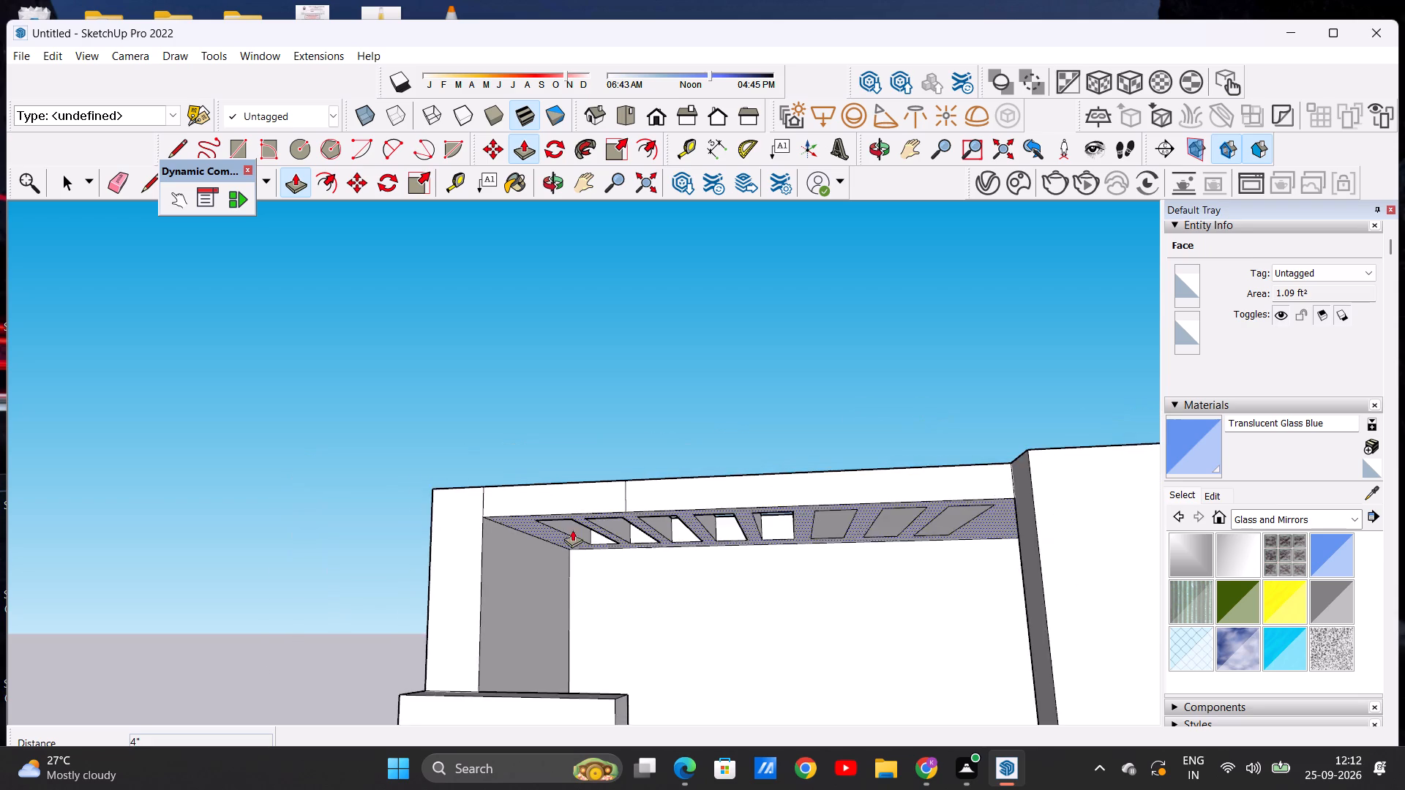
{"action": "scroll", "coordinate": [572, 530], "scroll_direction": "down", "scroll_amount": 4}
{"action": "scroll", "coordinate": [796, 501], "scroll_direction": "up", "scroll_amount": 10}
{"action": "left_click", "coordinate": [766, 543]}
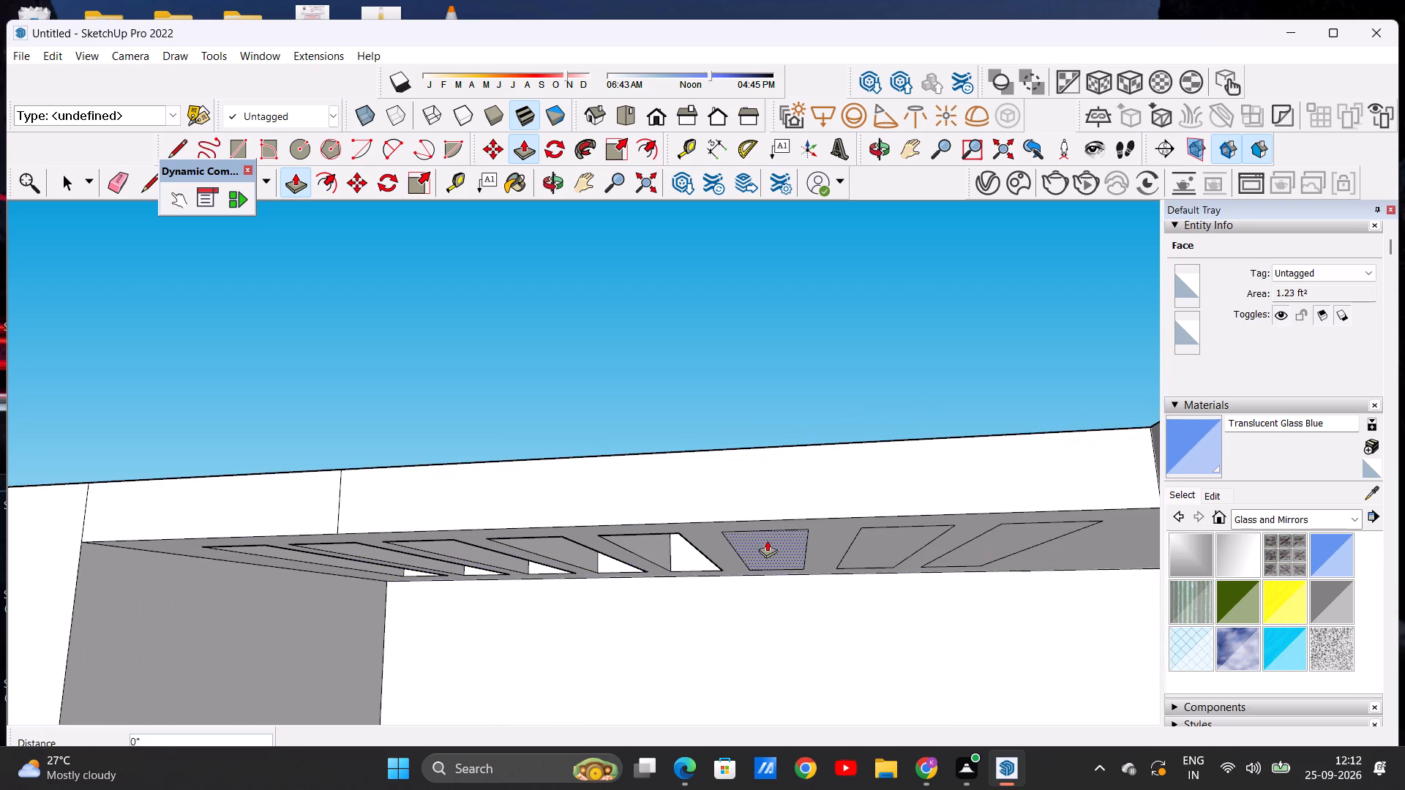
{"action": "left_click", "coordinate": [809, 445]}
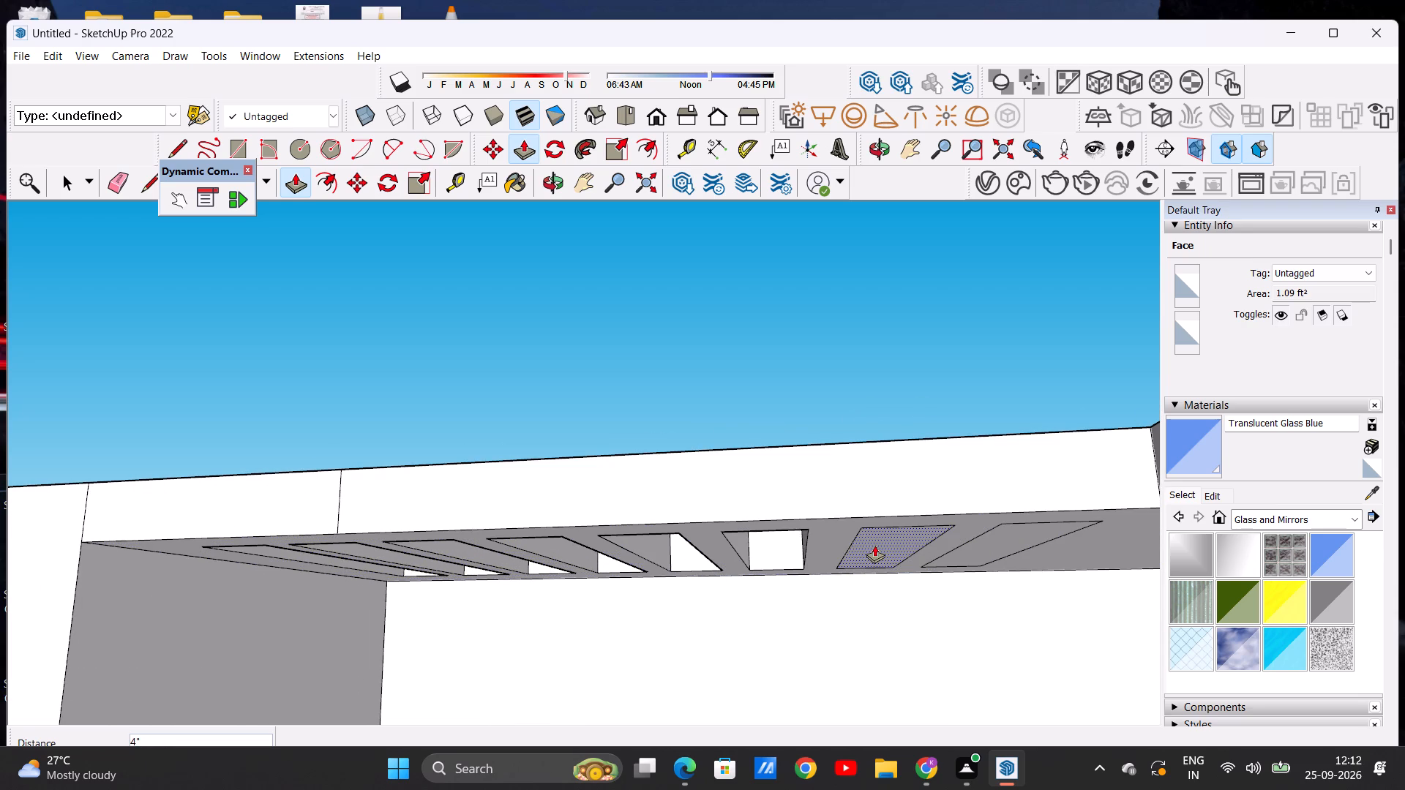
{"action": "left_click", "coordinate": [875, 545]}
{"action": "left_click", "coordinate": [929, 437]}
{"action": "scroll", "coordinate": [813, 554], "scroll_direction": "down", "scroll_amount": 5}
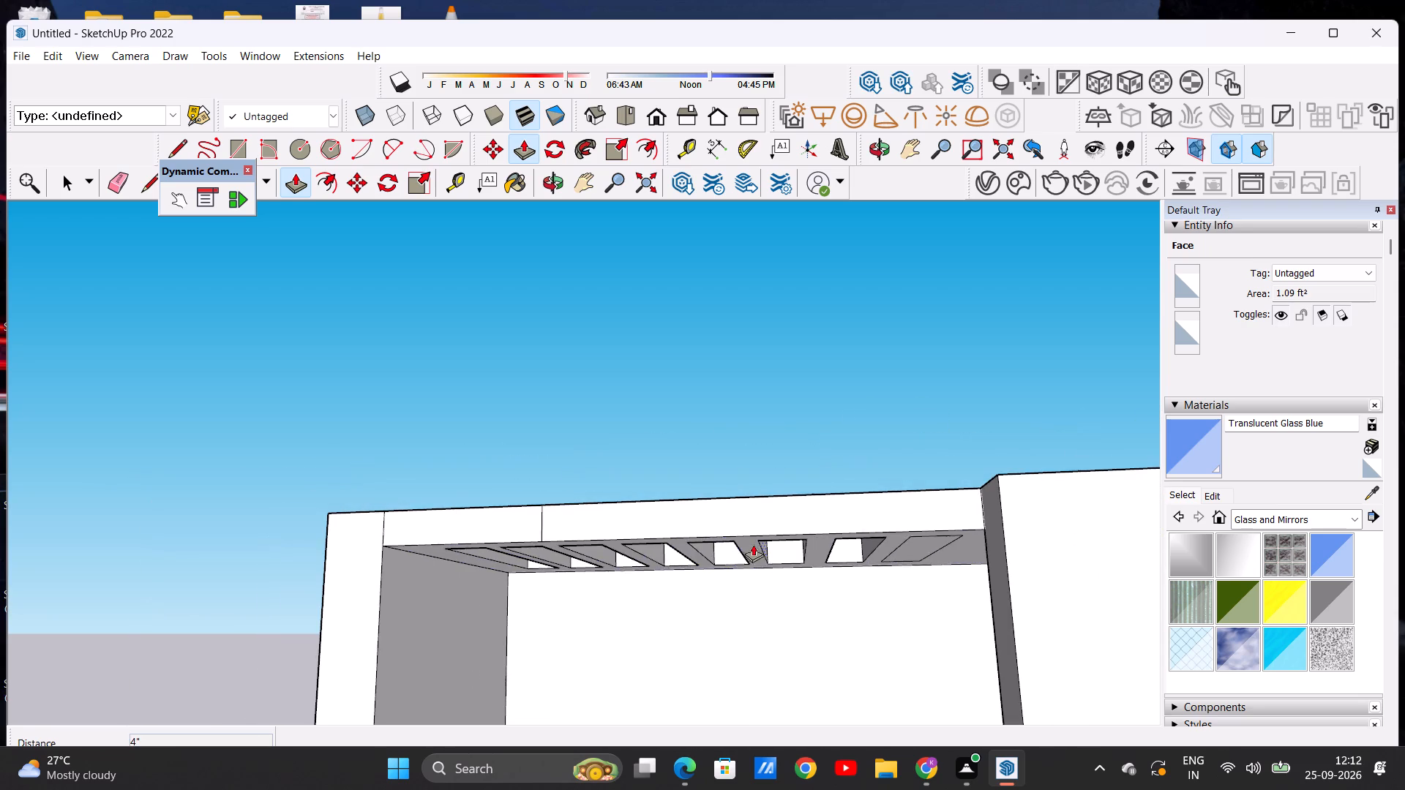
{"action": "scroll", "coordinate": [924, 532], "scroll_direction": "up", "scroll_amount": 9}
{"action": "left_click", "coordinate": [910, 544]}
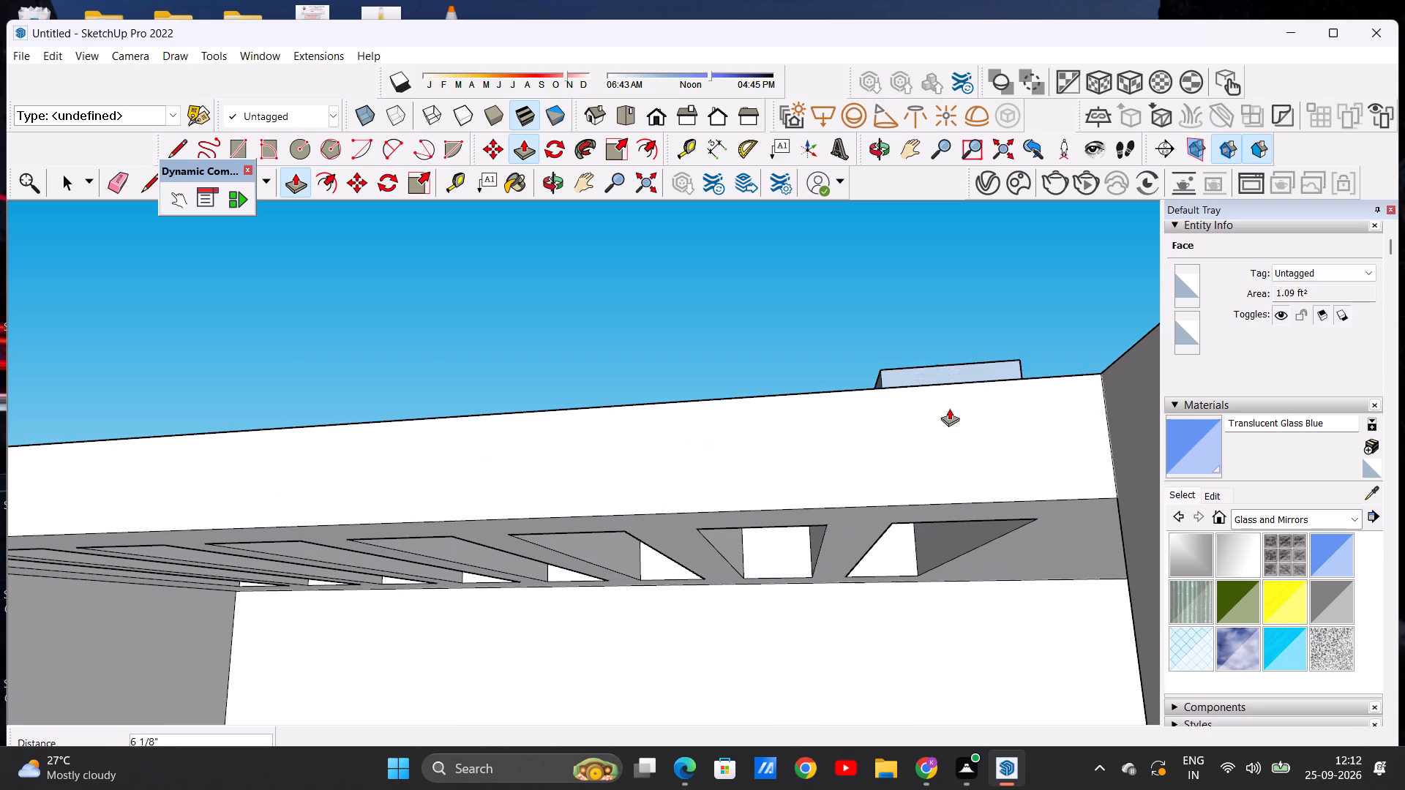
{"action": "left_click", "coordinate": [932, 383]}
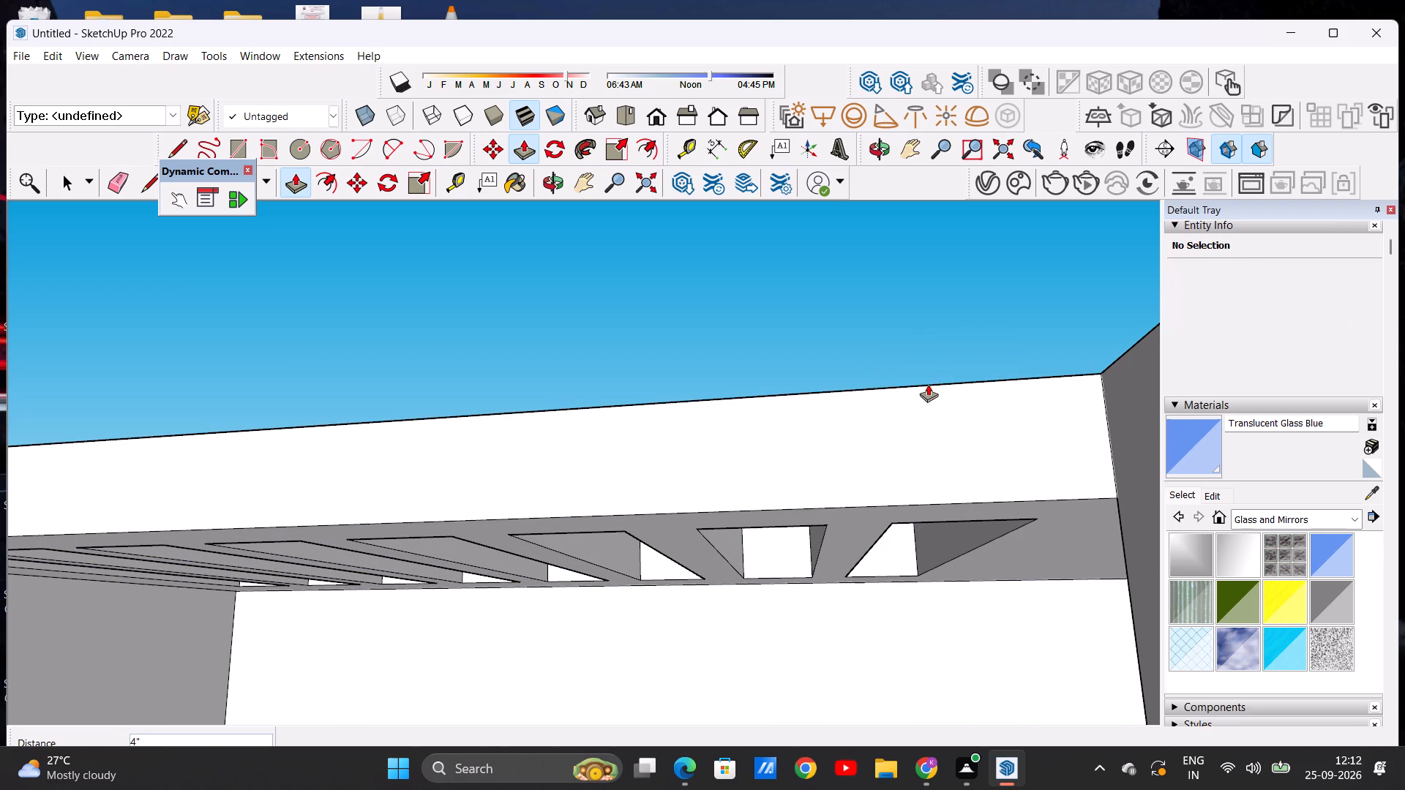
{"action": "key", "text": "space"}
Examine the eight roof slab slots from below and above, along with the whole facade.
{"action": "scroll", "coordinate": [905, 492], "scroll_direction": "down", "scroll_amount": 7}
{"action": "middle_click_drag", "start_coordinate": [874, 570], "coordinate": [897, 456]}
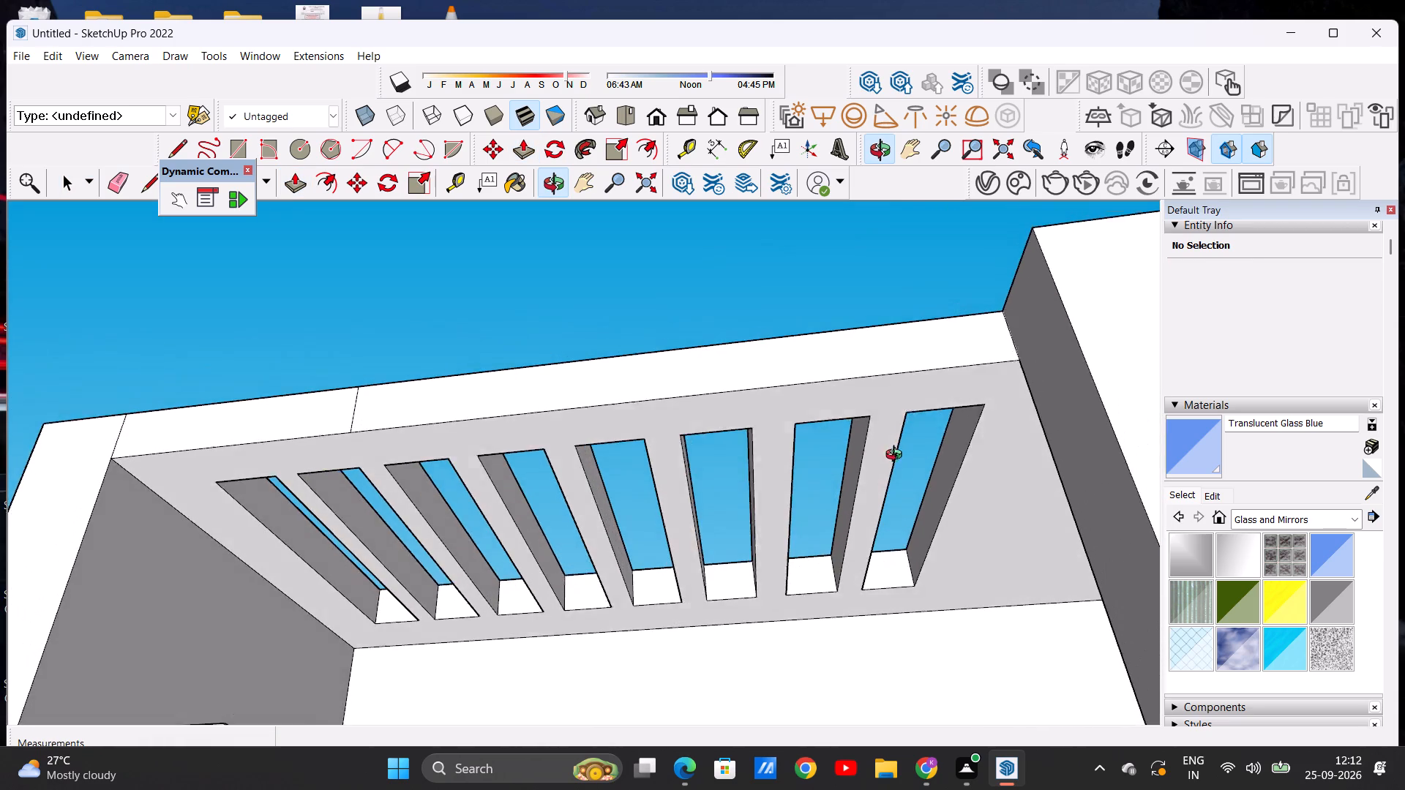
{"action": "middle_click_drag", "start_coordinate": [897, 456], "coordinate": [903, 459]}
{"action": "scroll", "coordinate": [903, 461], "scroll_direction": "down", "scroll_amount": 13}
{"action": "middle_click_drag", "start_coordinate": [874, 481], "coordinate": [842, 650]}
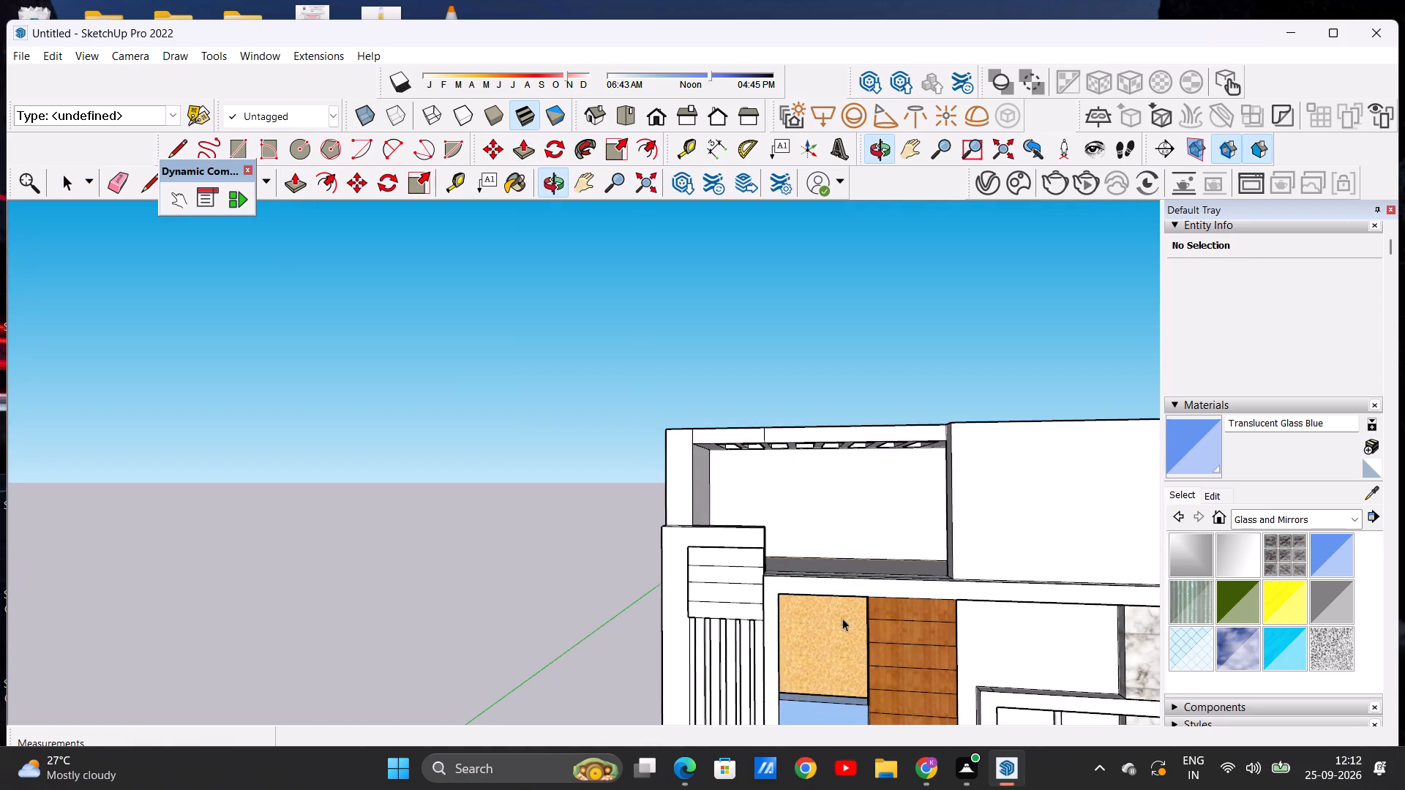
{"action": "scroll", "coordinate": [837, 571], "scroll_direction": "down", "scroll_amount": 3}
{"action": "middle_click_drag", "start_coordinate": [852, 548], "coordinate": [1008, 532]}
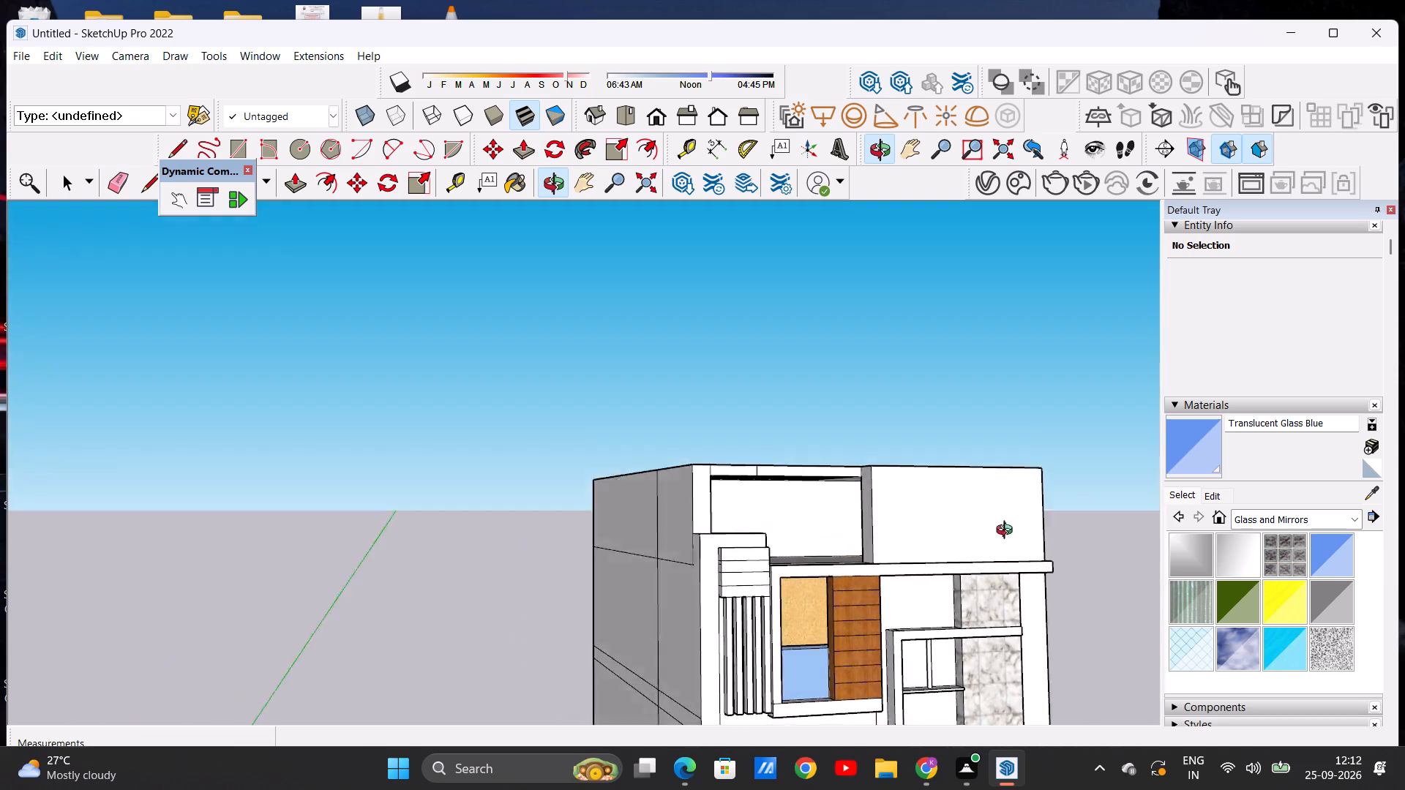
{"action": "middle_click_drag", "start_coordinate": [1008, 532], "coordinate": [877, 610]}
{"action": "scroll", "coordinate": [817, 535], "scroll_direction": "down", "scroll_amount": 3}
{"action": "middle_click_drag", "start_coordinate": [831, 517], "coordinate": [841, 529]}
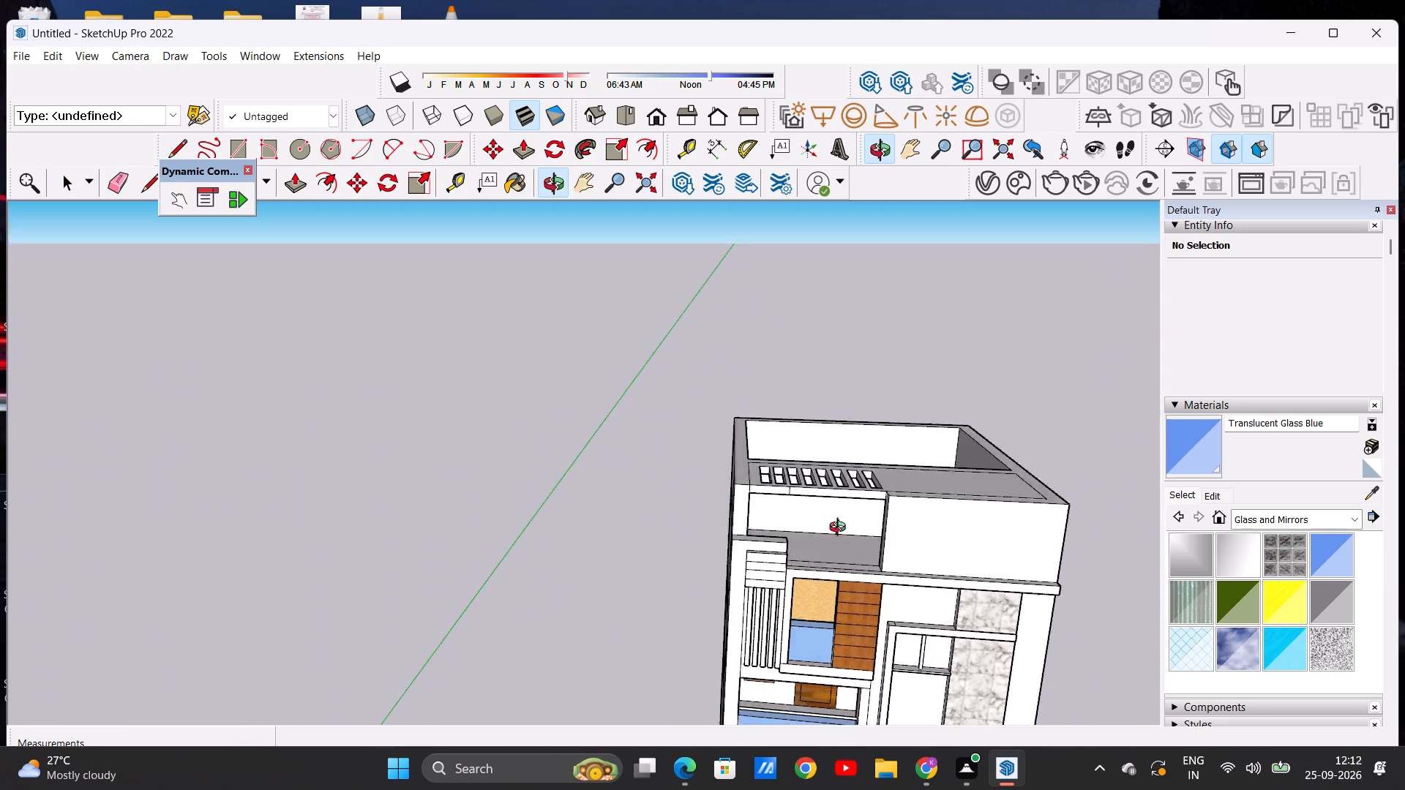
{"action": "middle_click_drag", "start_coordinate": [841, 529], "coordinate": [848, 503]}
{"action": "scroll", "coordinate": [738, 503], "scroll_direction": "down", "scroll_amount": 9}
{"action": "scroll", "coordinate": [771, 470], "scroll_direction": "up", "scroll_amount": 3}
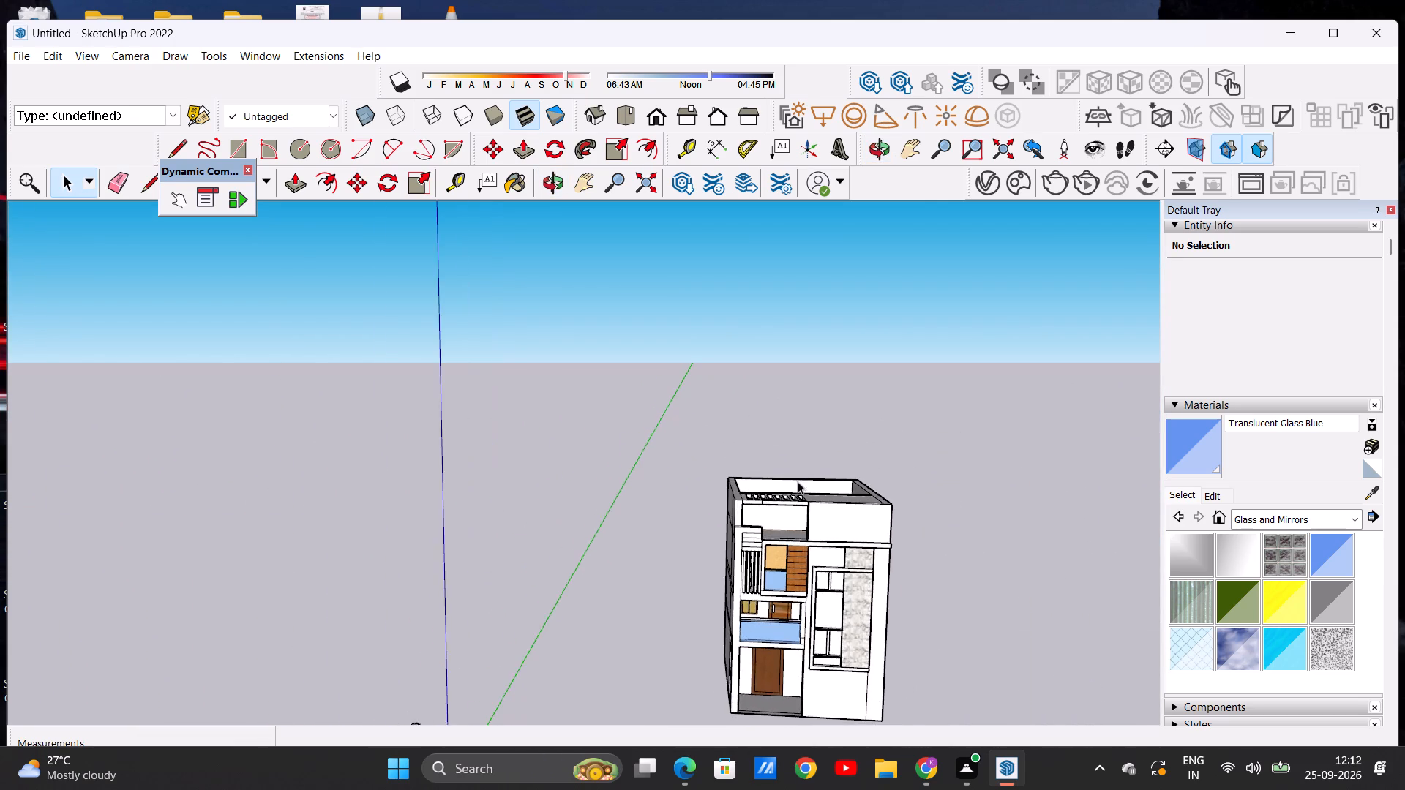
{"action": "scroll", "coordinate": [798, 481], "scroll_direction": "up", "scroll_amount": 1}
{"action": "middle_click_drag", "start_coordinate": [774, 495], "coordinate": [833, 778]}
{"action": "middle_click_drag", "start_coordinate": [699, 393], "coordinate": [896, 410]}
{"action": "scroll", "coordinate": [730, 338], "scroll_direction": "up", "scroll_amount": 6}
{"action": "middle_click_drag", "start_coordinate": [689, 370], "coordinate": [921, 469]}
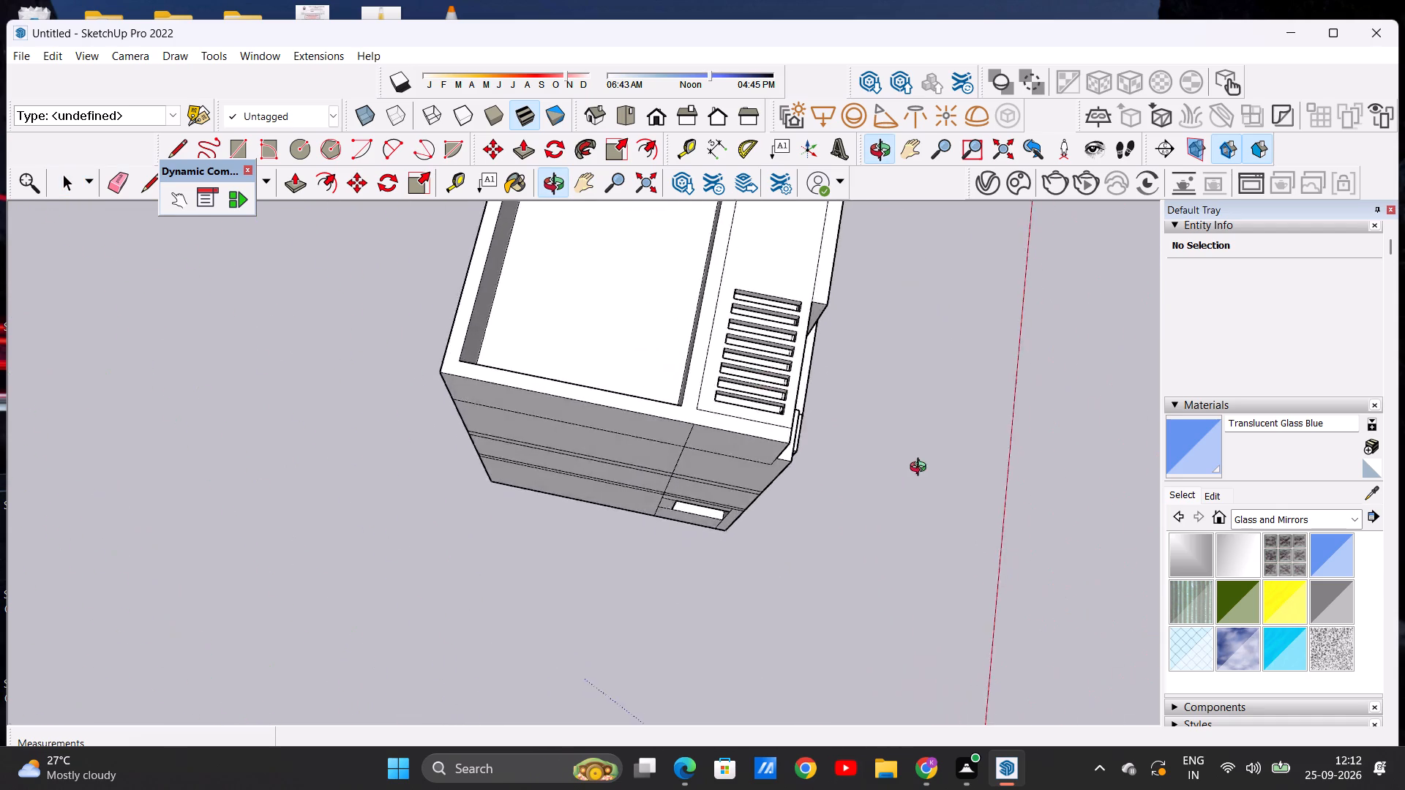
{"action": "middle_click_drag", "start_coordinate": [921, 469], "coordinate": [593, 298]}
{"action": "middle_click_drag", "start_coordinate": [792, 504], "coordinate": [686, 304]}
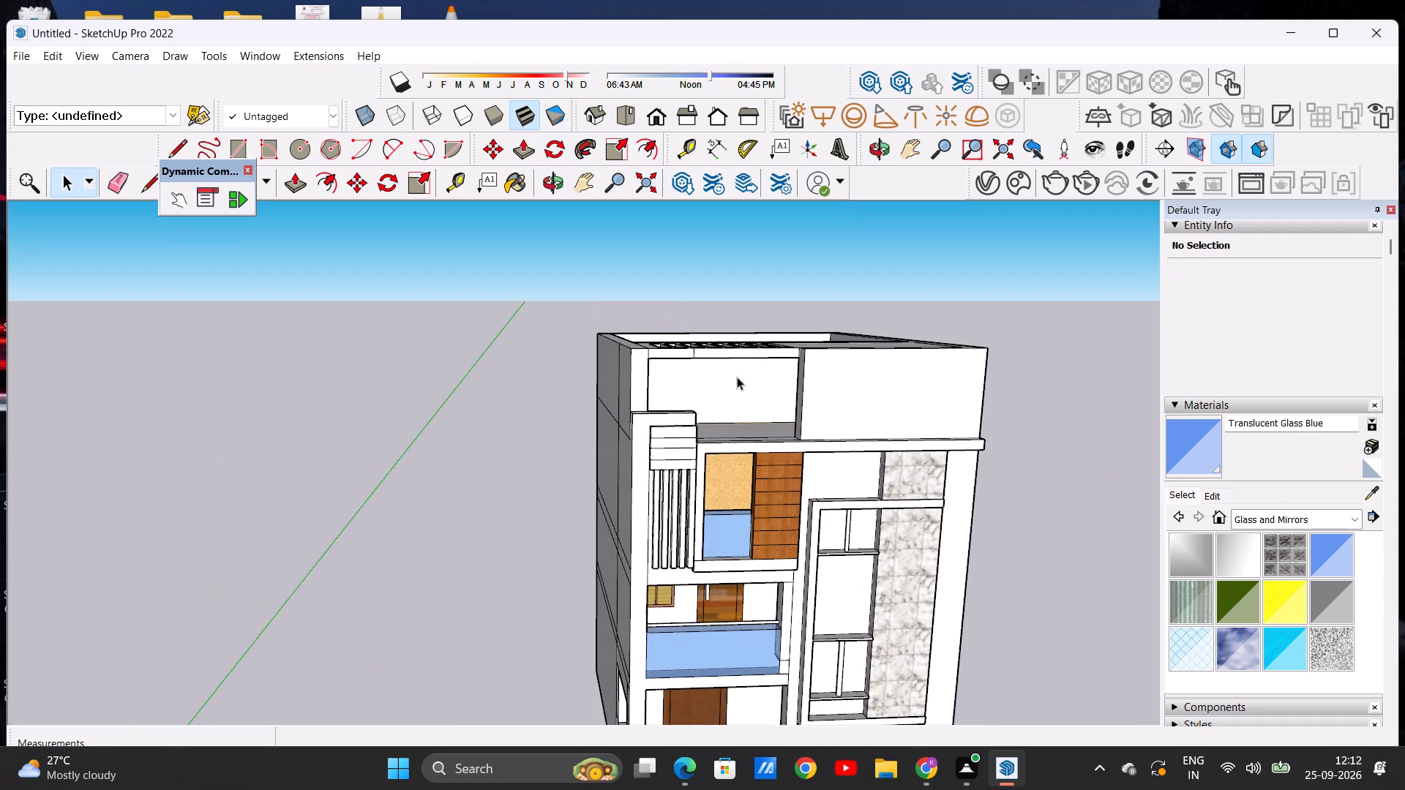
Inspect the upper terrace opening and its slotted roof slab from the front, side and rear.
{"action": "scroll", "coordinate": [737, 386], "scroll_direction": "up", "scroll_amount": 6}
{"action": "middle_click_drag", "start_coordinate": [725, 396], "coordinate": [705, 372]}
{"action": "scroll", "coordinate": [709, 377], "scroll_direction": "up", "scroll_amount": 4}
{"action": "middle_click_drag", "start_coordinate": [754, 410], "coordinate": [852, 417]}
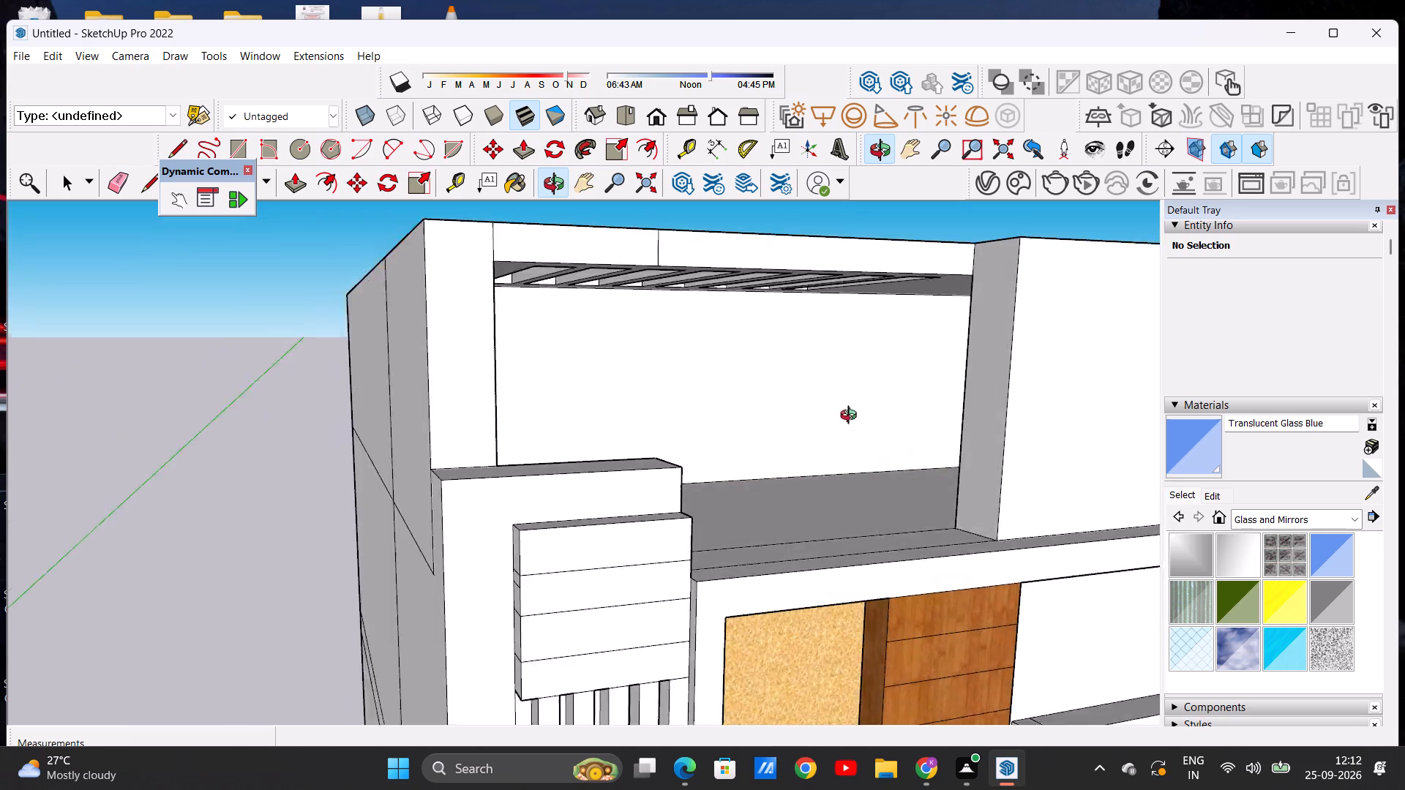
{"action": "middle_click_drag", "start_coordinate": [852, 417], "coordinate": [727, 418]}
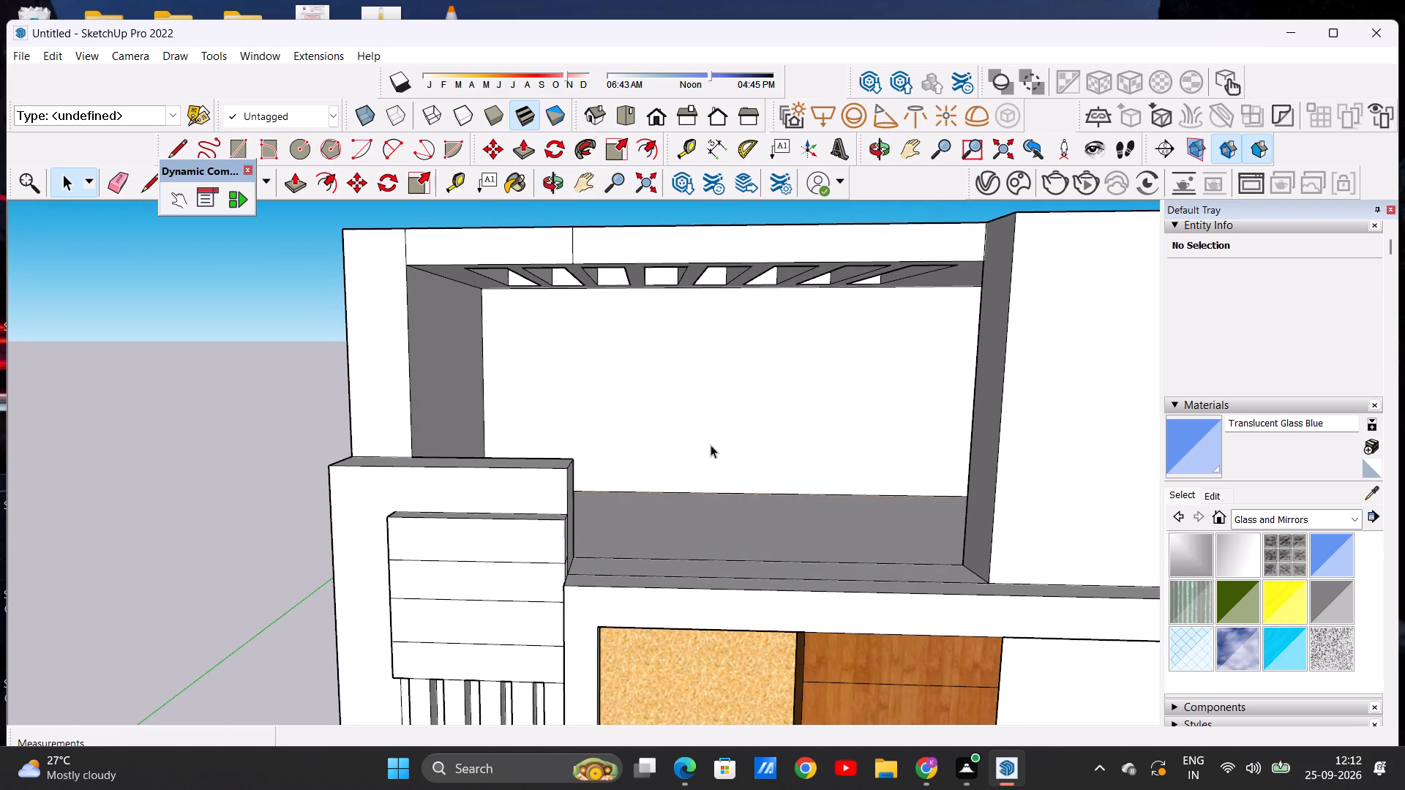
{"action": "scroll", "coordinate": [720, 378], "scroll_direction": "down", "scroll_amount": 8}
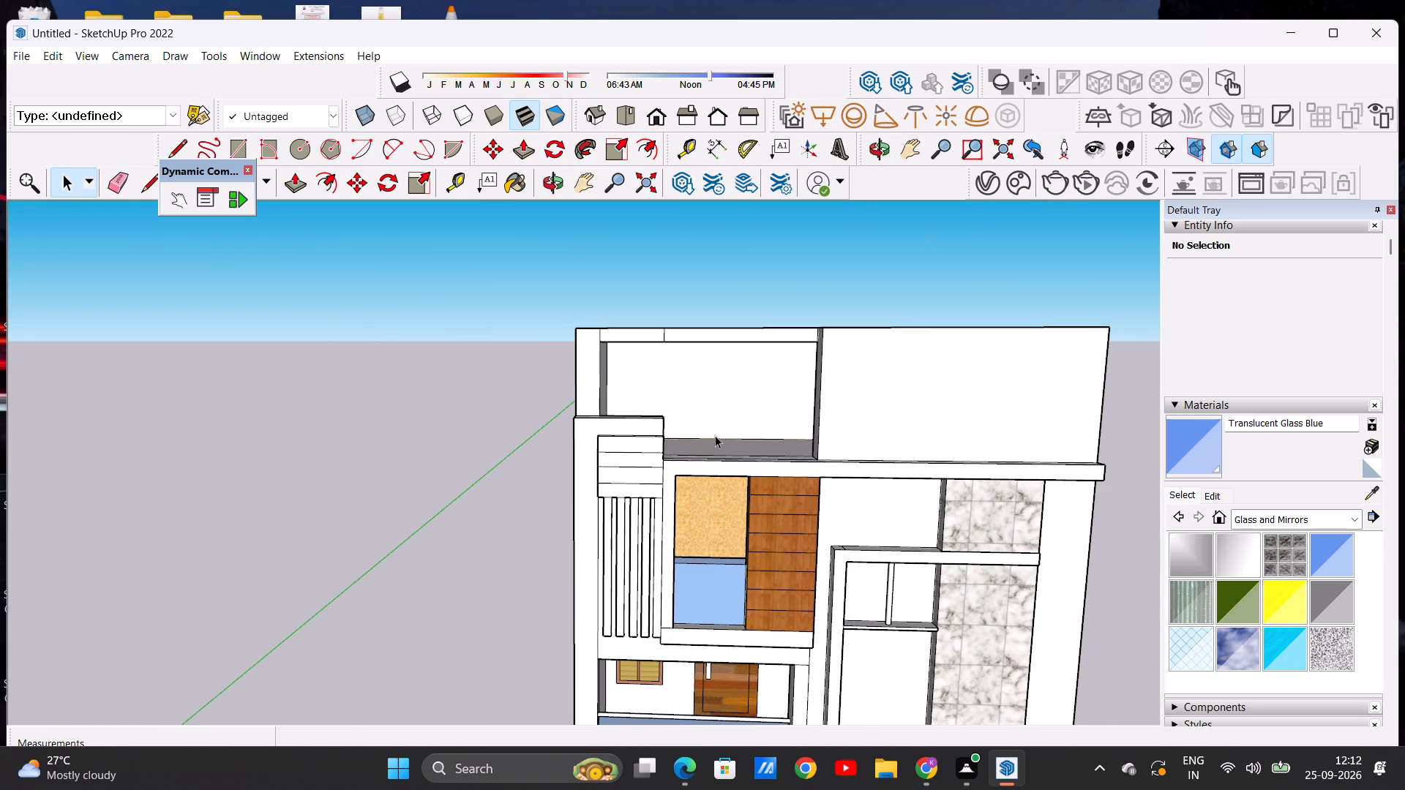
{"action": "scroll", "coordinate": [715, 425], "scroll_direction": "up", "scroll_amount": 5}
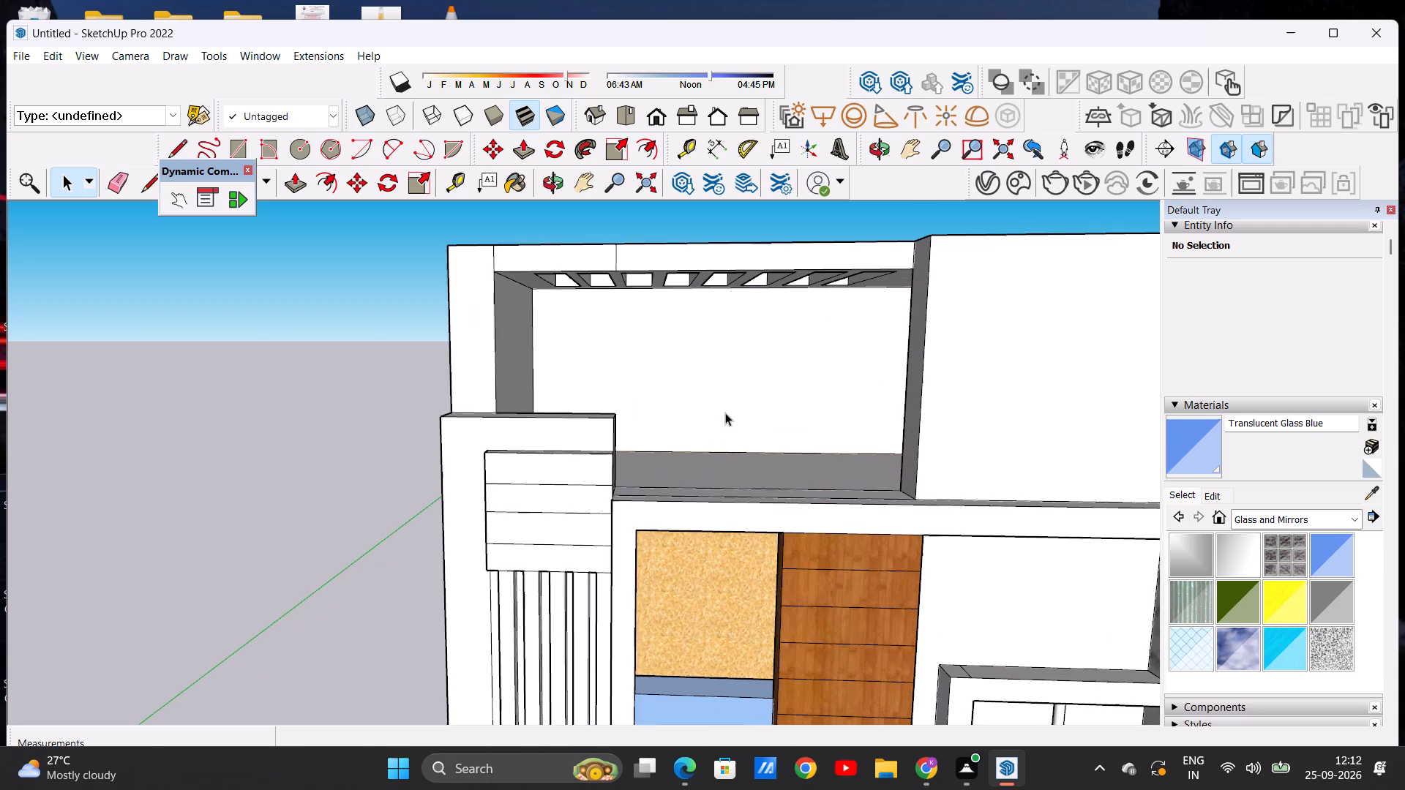
{"action": "middle_click_drag", "start_coordinate": [711, 400], "coordinate": [1054, 535]}
{"action": "scroll", "coordinate": [563, 321], "scroll_direction": "down", "scroll_amount": 3}
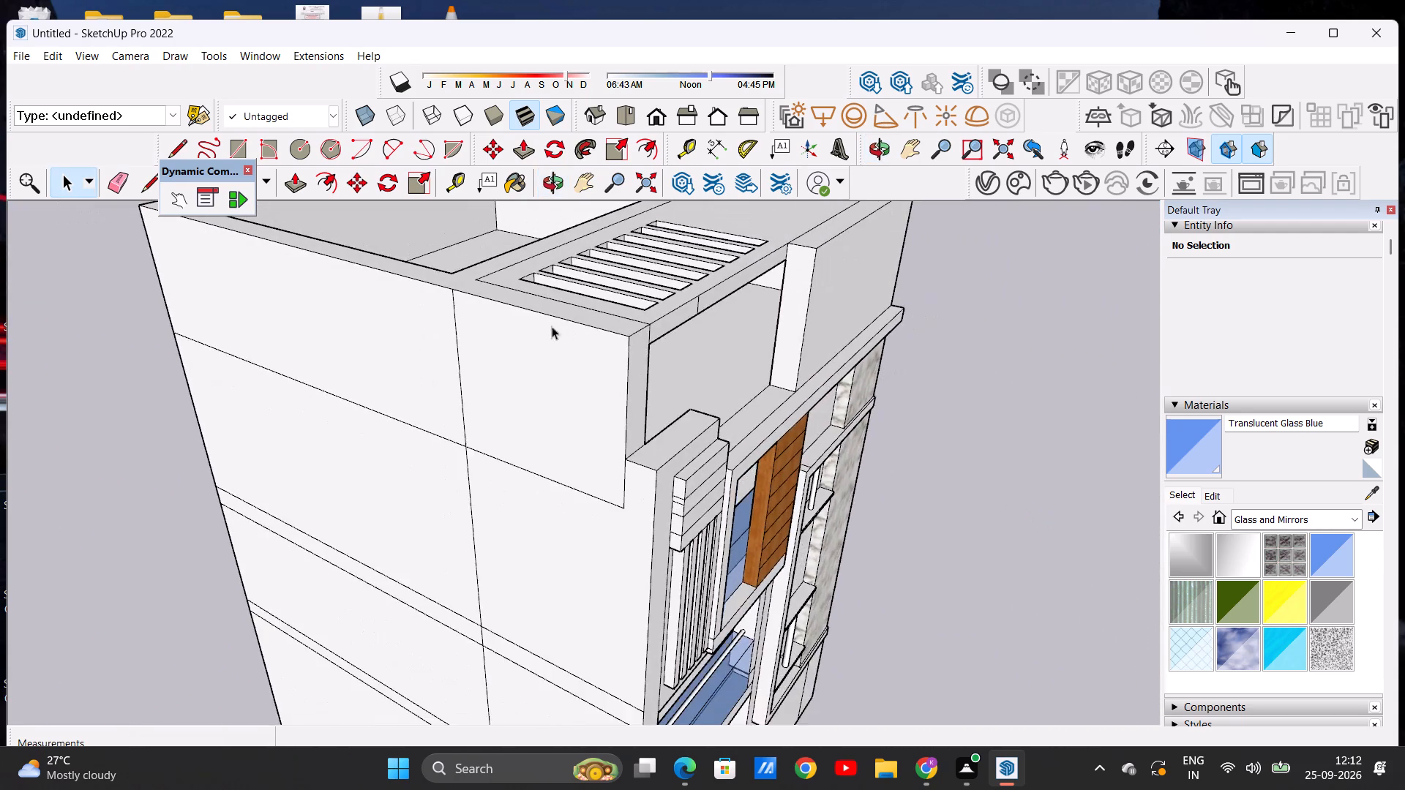
{"action": "middle_click_drag", "start_coordinate": [442, 344], "coordinate": [939, 412]}
{"action": "scroll", "coordinate": [939, 410], "scroll_direction": "down", "scroll_amount": 3}
{"action": "middle_click_drag", "start_coordinate": [568, 364], "coordinate": [699, 287]}
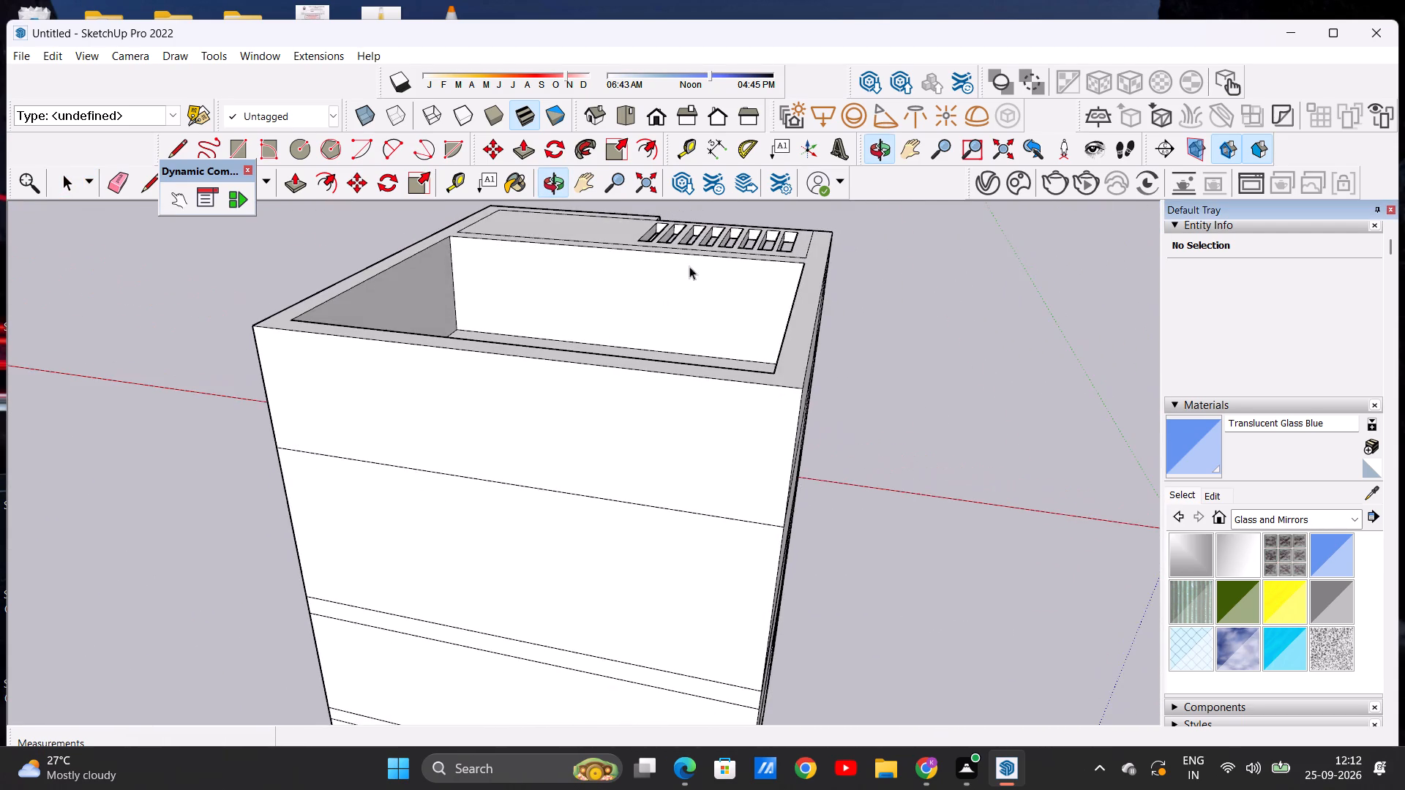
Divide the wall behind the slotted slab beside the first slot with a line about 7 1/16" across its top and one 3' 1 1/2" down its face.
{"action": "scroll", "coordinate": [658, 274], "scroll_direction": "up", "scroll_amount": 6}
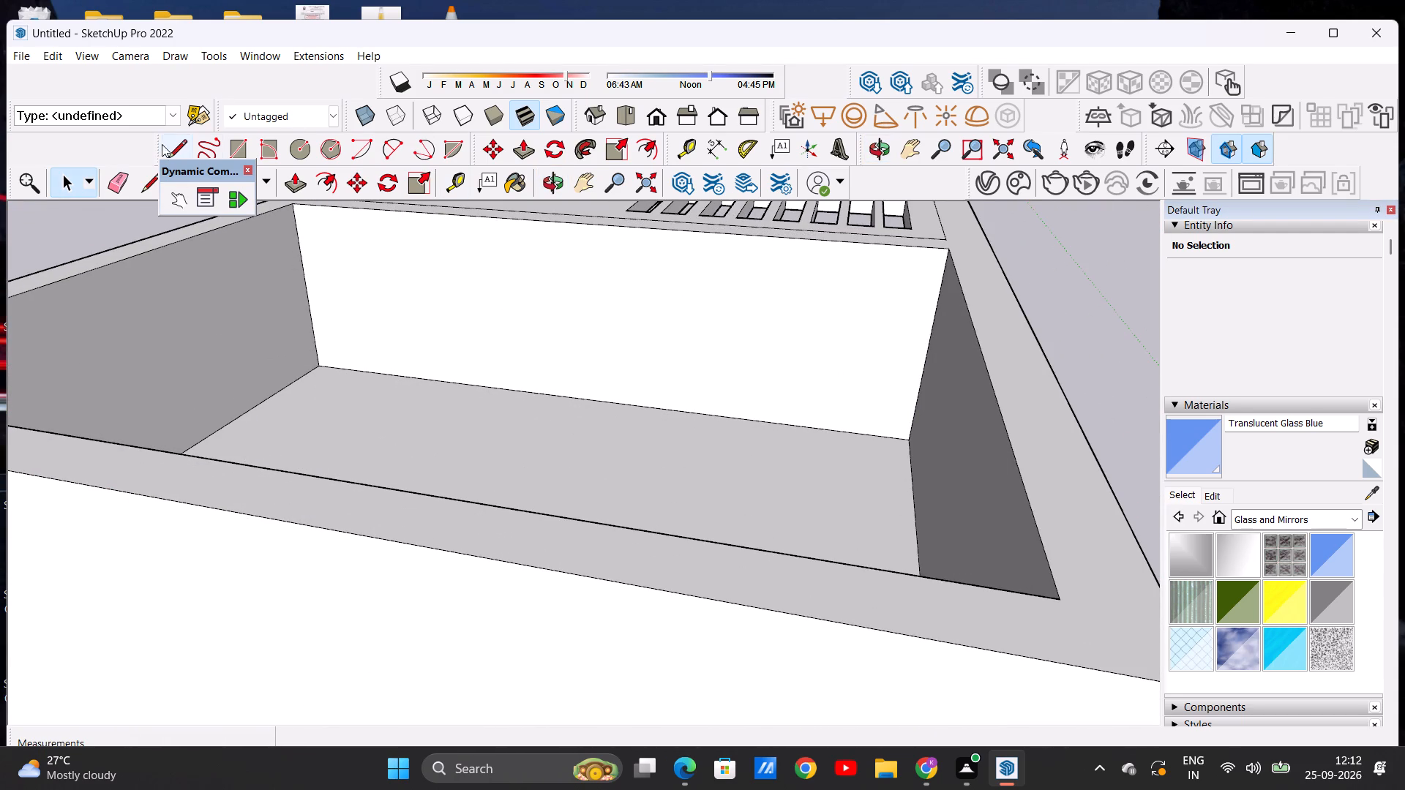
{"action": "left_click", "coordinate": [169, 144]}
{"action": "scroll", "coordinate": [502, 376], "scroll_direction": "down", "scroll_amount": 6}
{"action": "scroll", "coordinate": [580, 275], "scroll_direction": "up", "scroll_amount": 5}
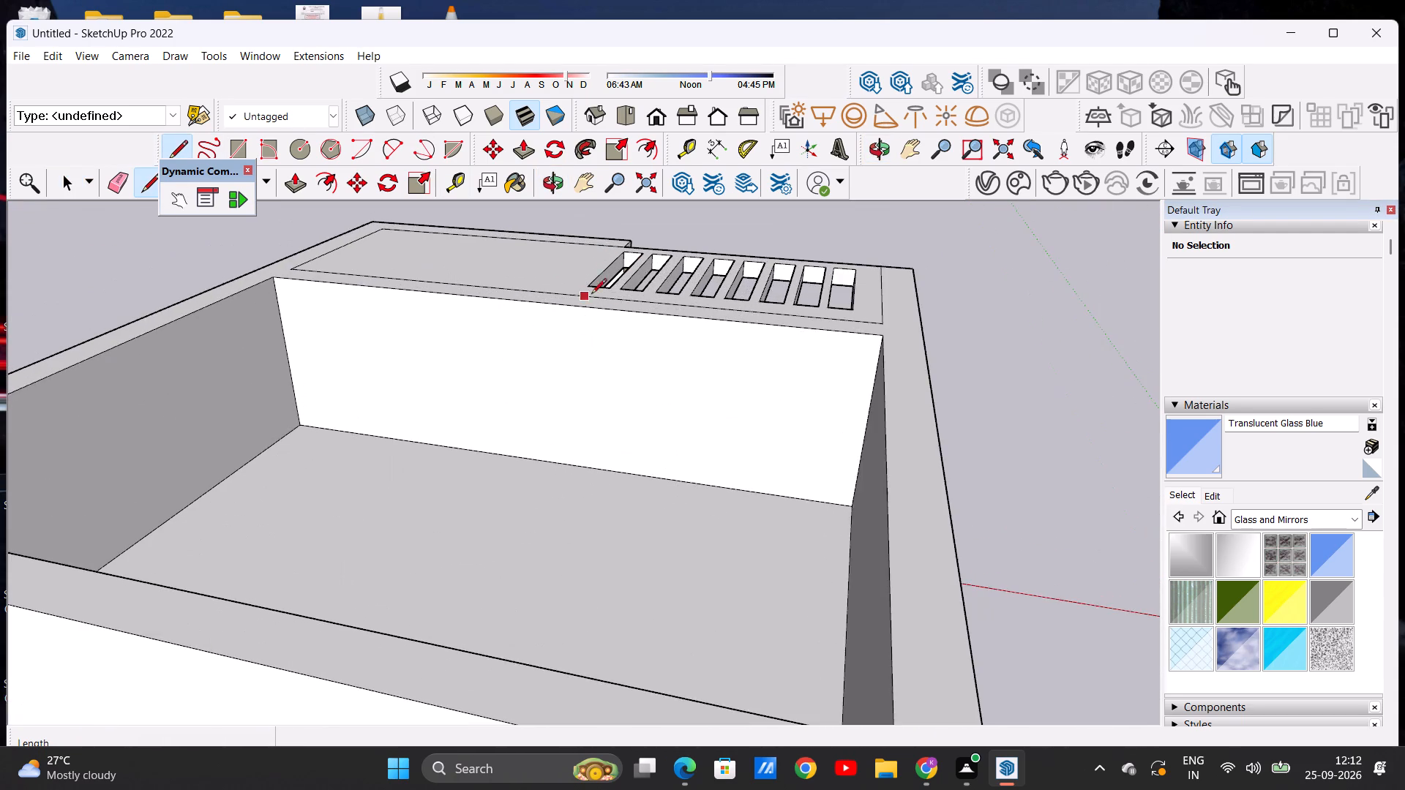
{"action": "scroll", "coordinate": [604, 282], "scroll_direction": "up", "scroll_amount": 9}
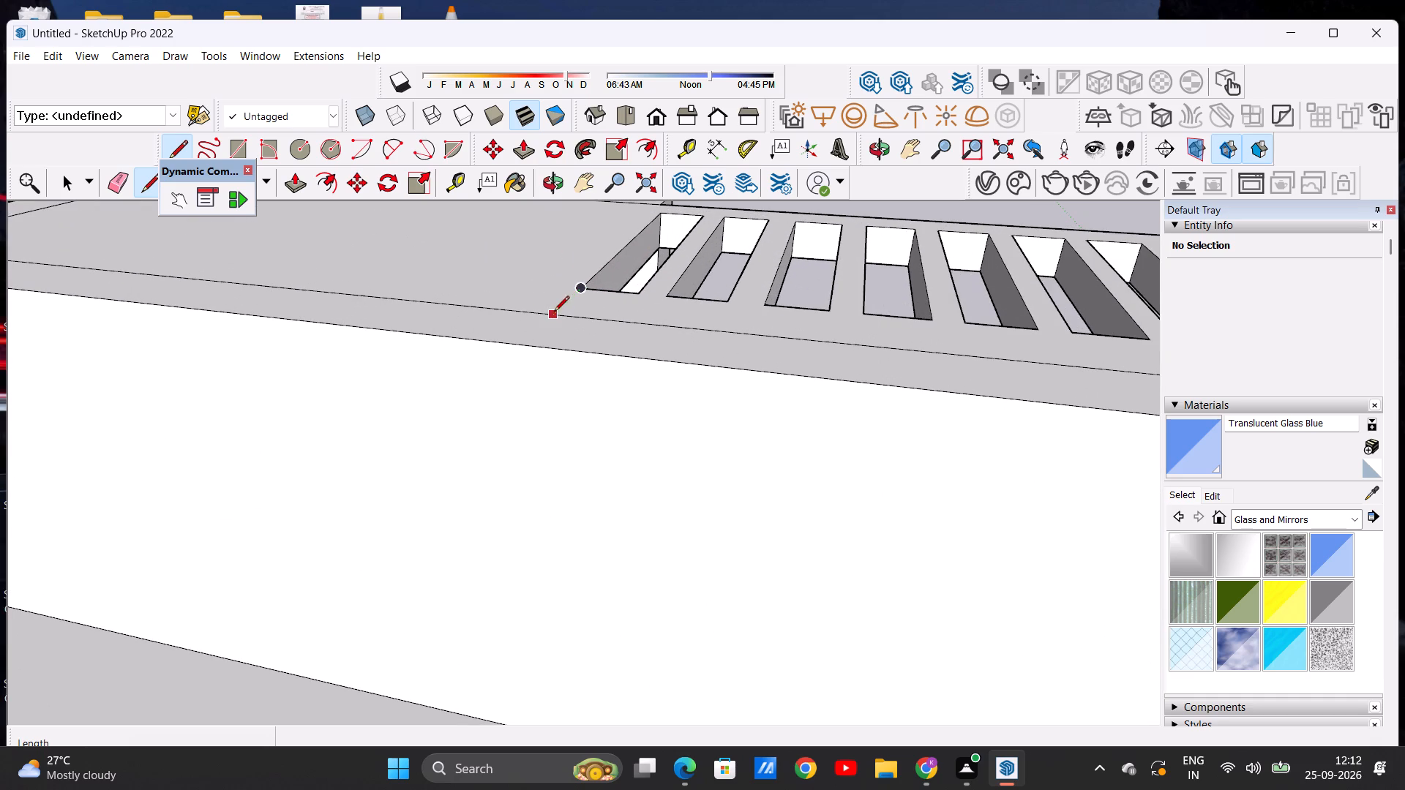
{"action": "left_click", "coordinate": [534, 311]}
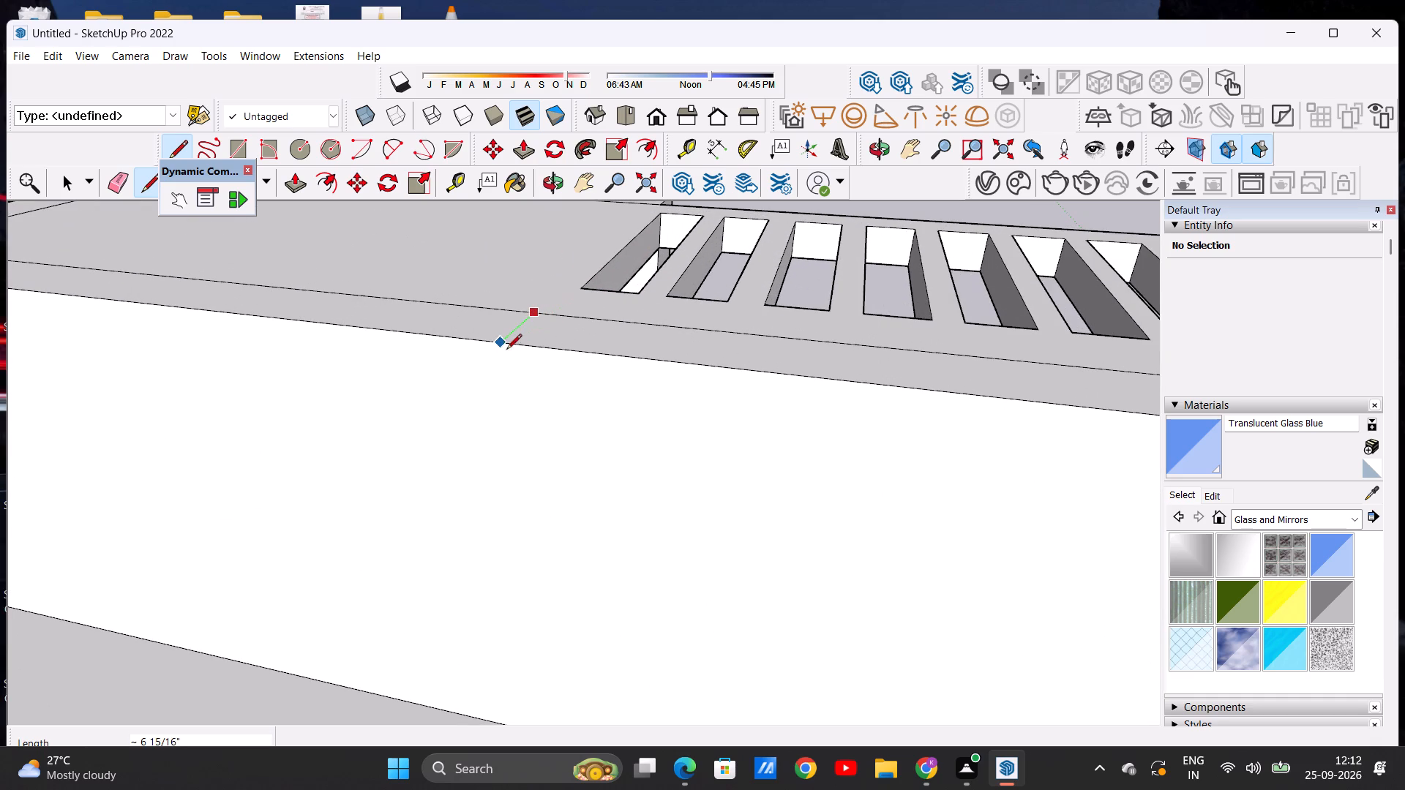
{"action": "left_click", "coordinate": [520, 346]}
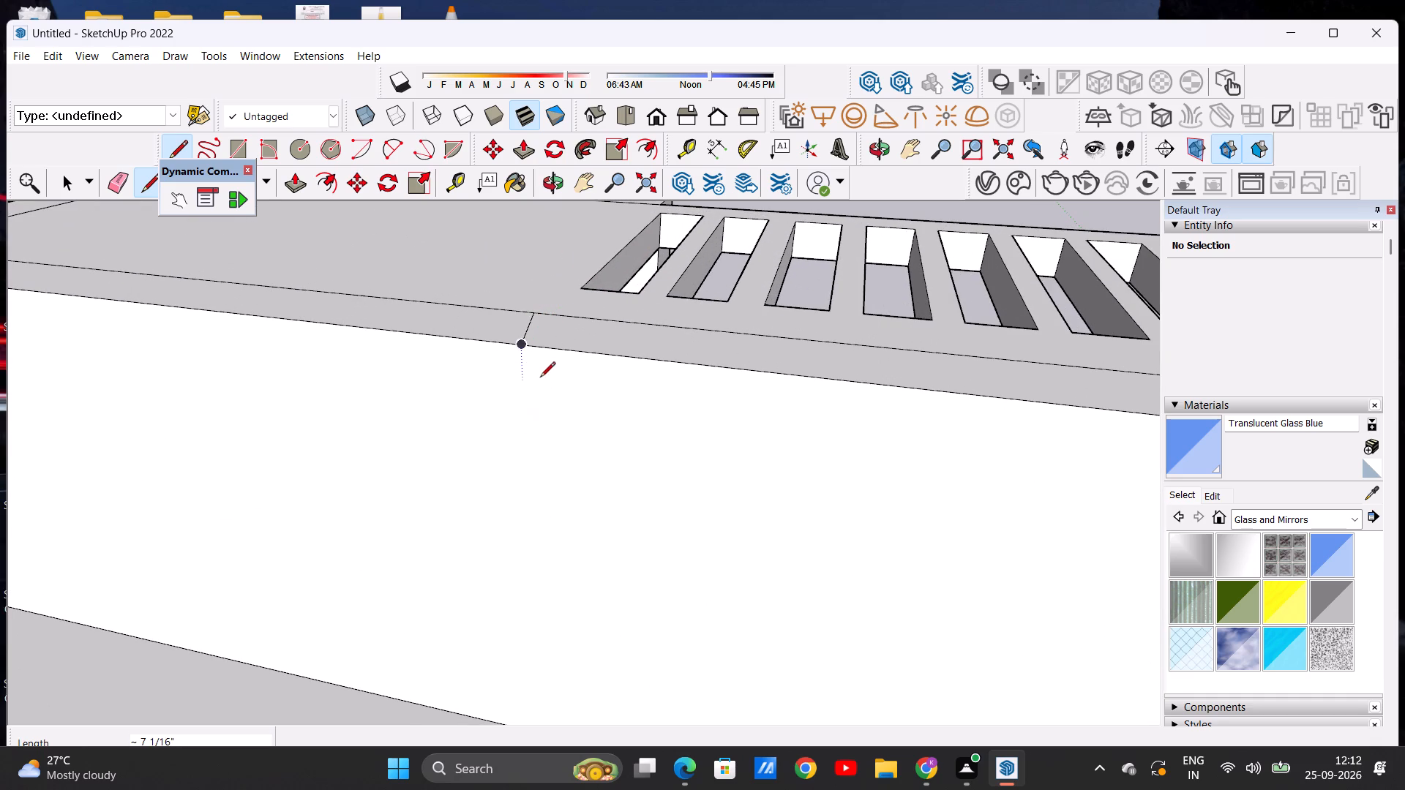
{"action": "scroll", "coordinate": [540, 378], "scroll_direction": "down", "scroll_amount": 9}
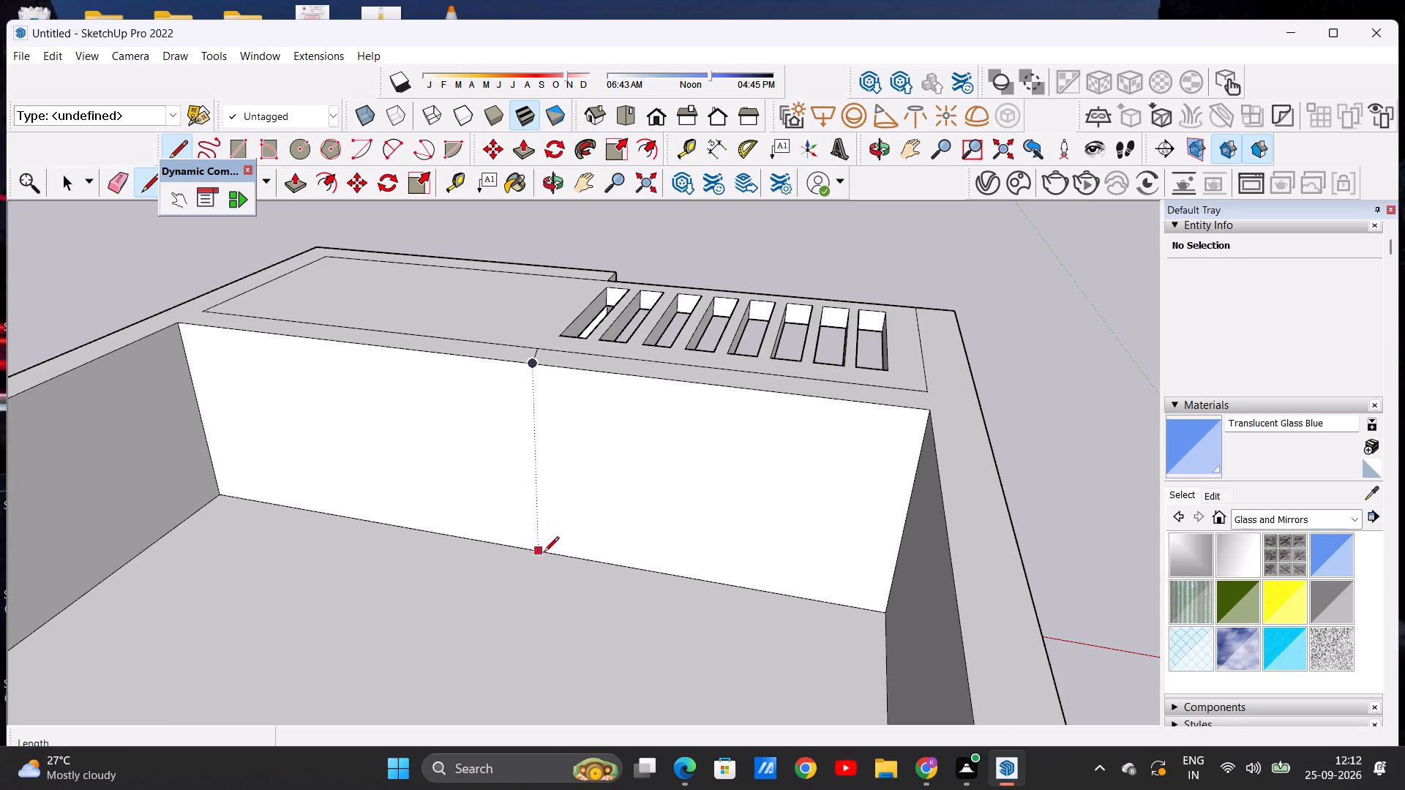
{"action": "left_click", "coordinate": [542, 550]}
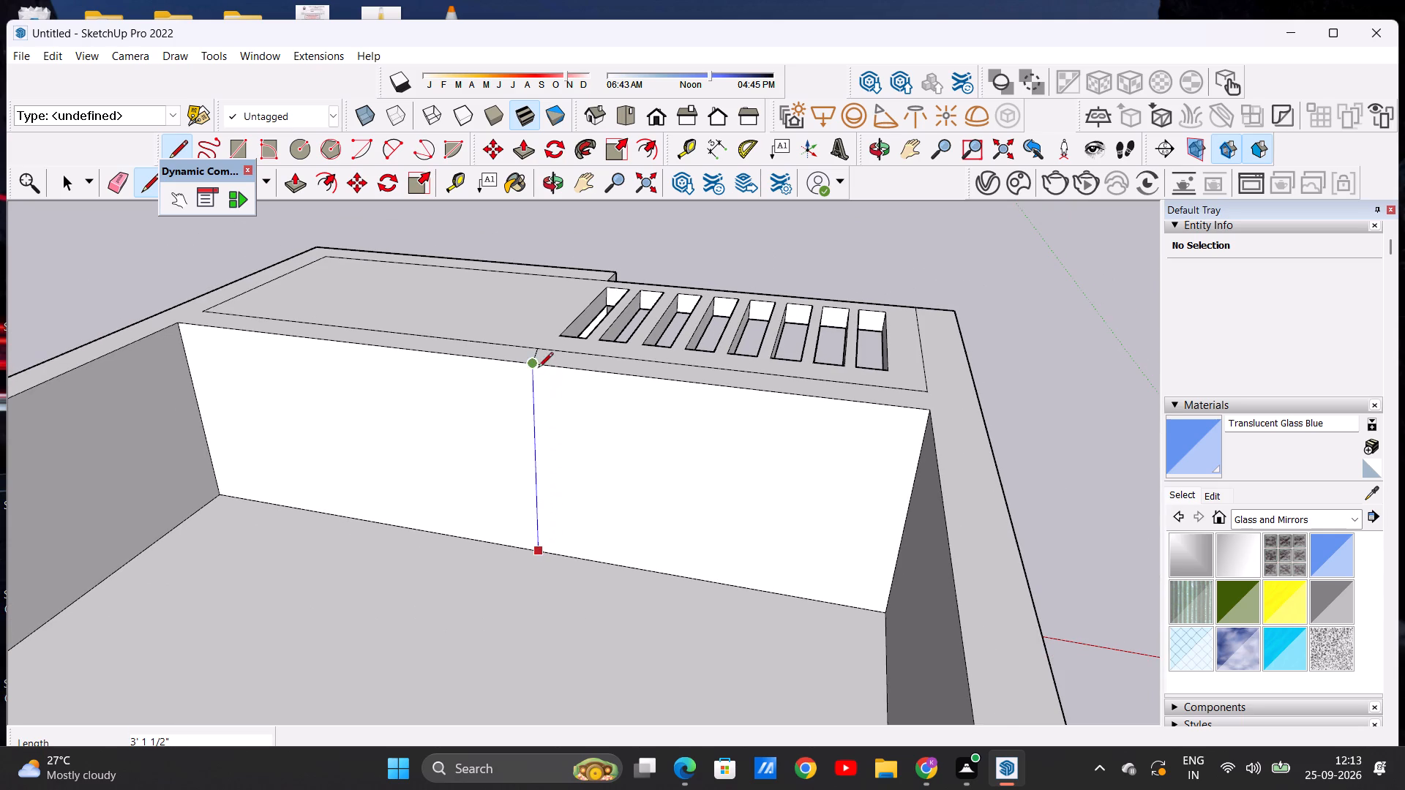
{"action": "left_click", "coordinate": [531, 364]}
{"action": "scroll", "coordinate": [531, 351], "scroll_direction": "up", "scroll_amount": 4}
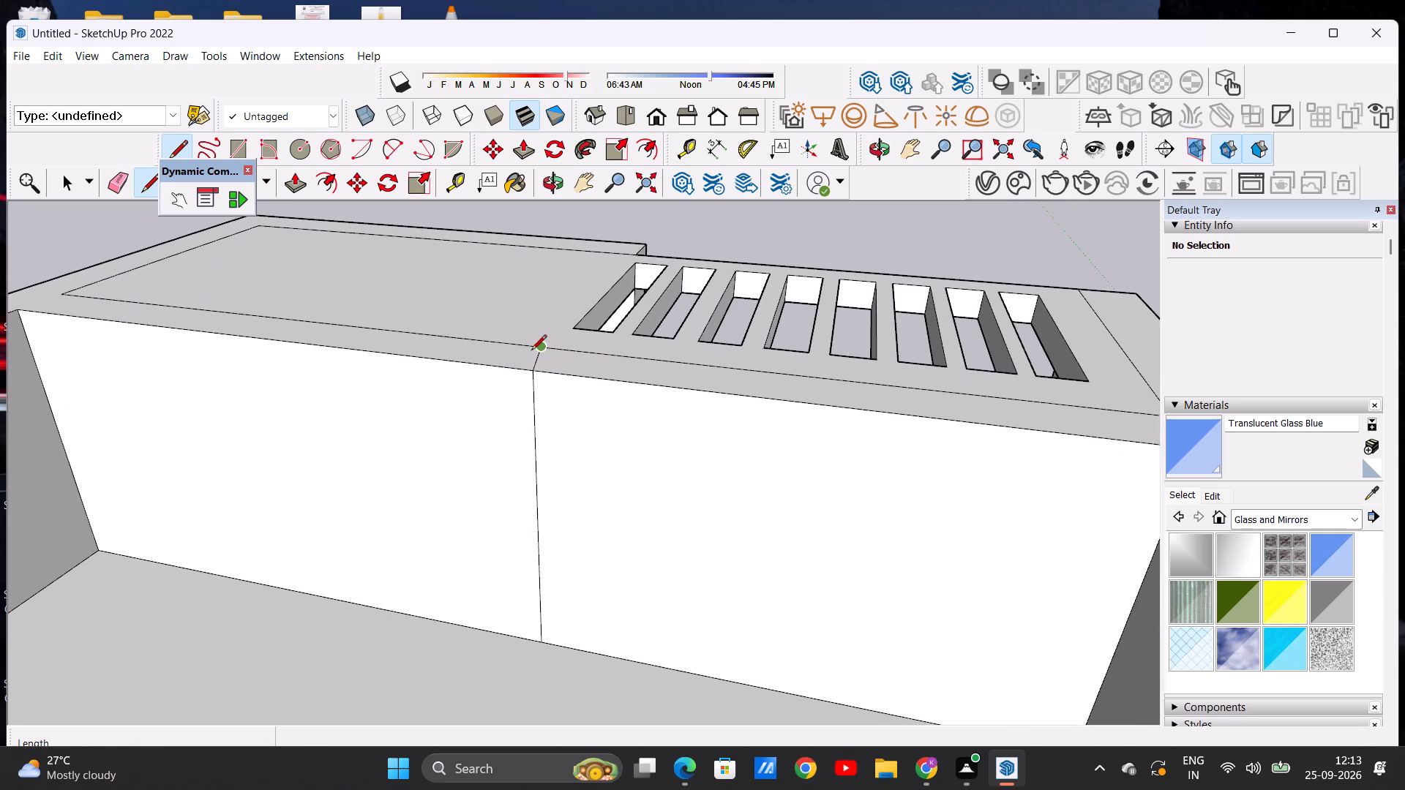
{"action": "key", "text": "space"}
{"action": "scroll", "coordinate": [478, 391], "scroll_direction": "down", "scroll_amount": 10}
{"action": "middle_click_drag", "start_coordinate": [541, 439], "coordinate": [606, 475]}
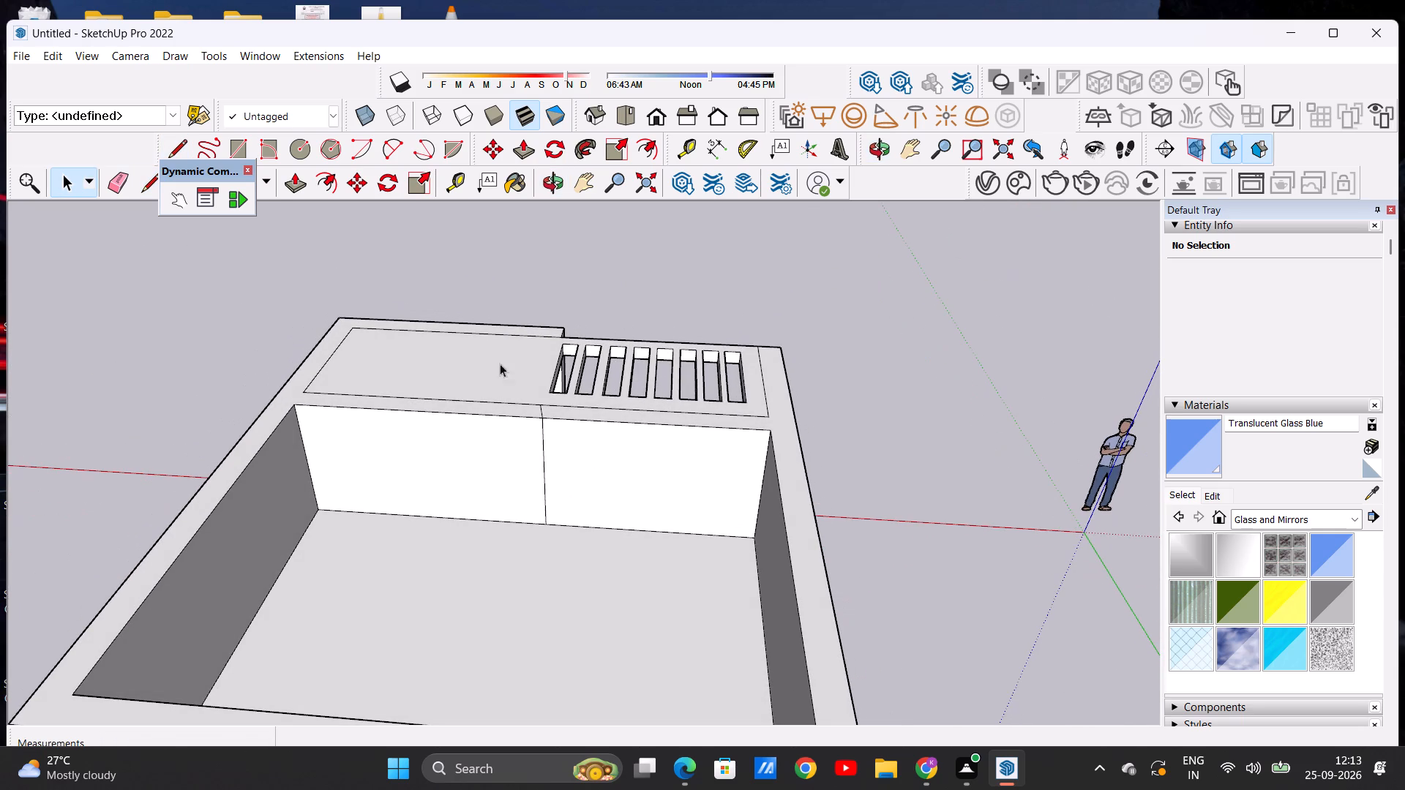
Draw a line about 6 15/16" across the wall top, joining the slotted slab's inner corner to the roof well's corner.
{"action": "left_click", "coordinate": [174, 150]}
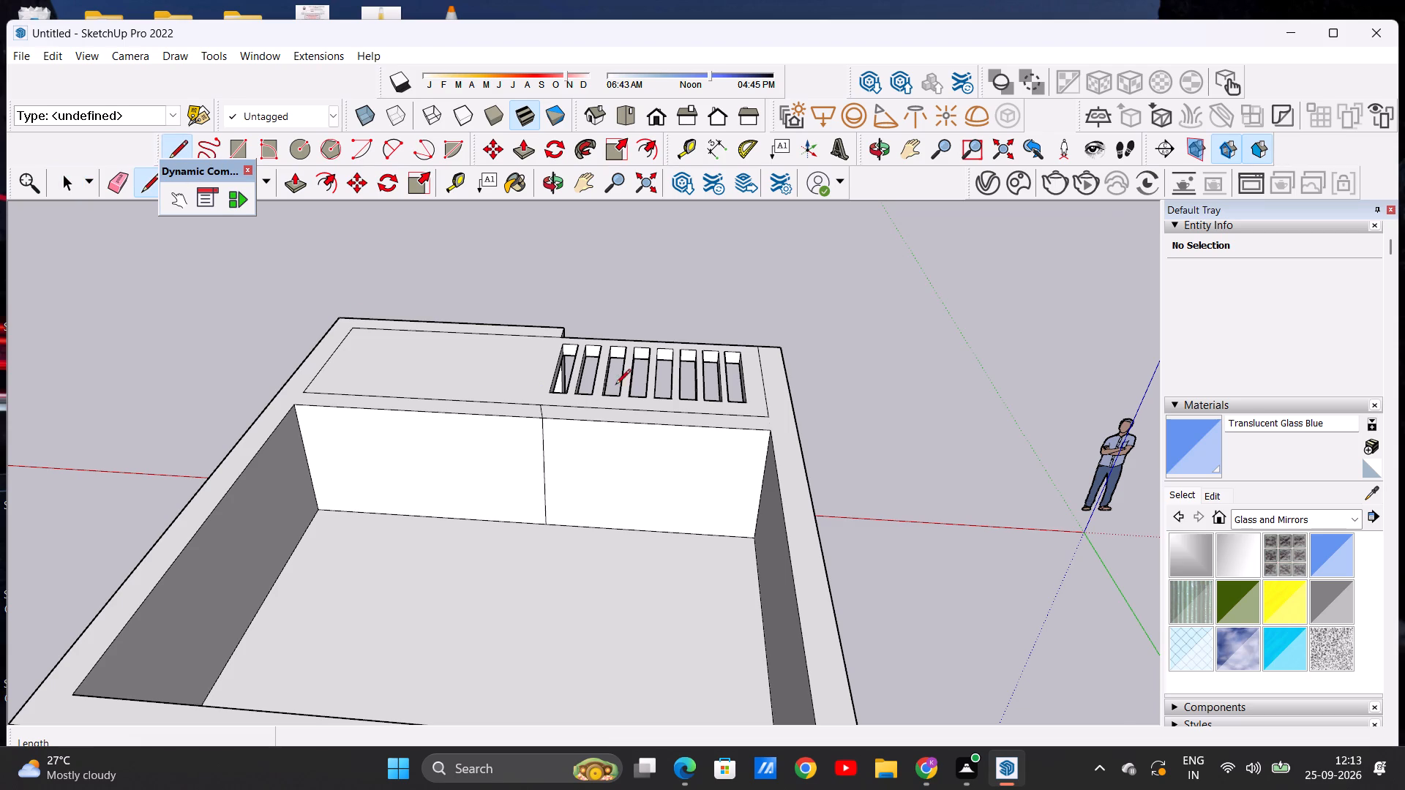
{"action": "scroll", "coordinate": [624, 380], "scroll_direction": "up", "scroll_amount": 9}
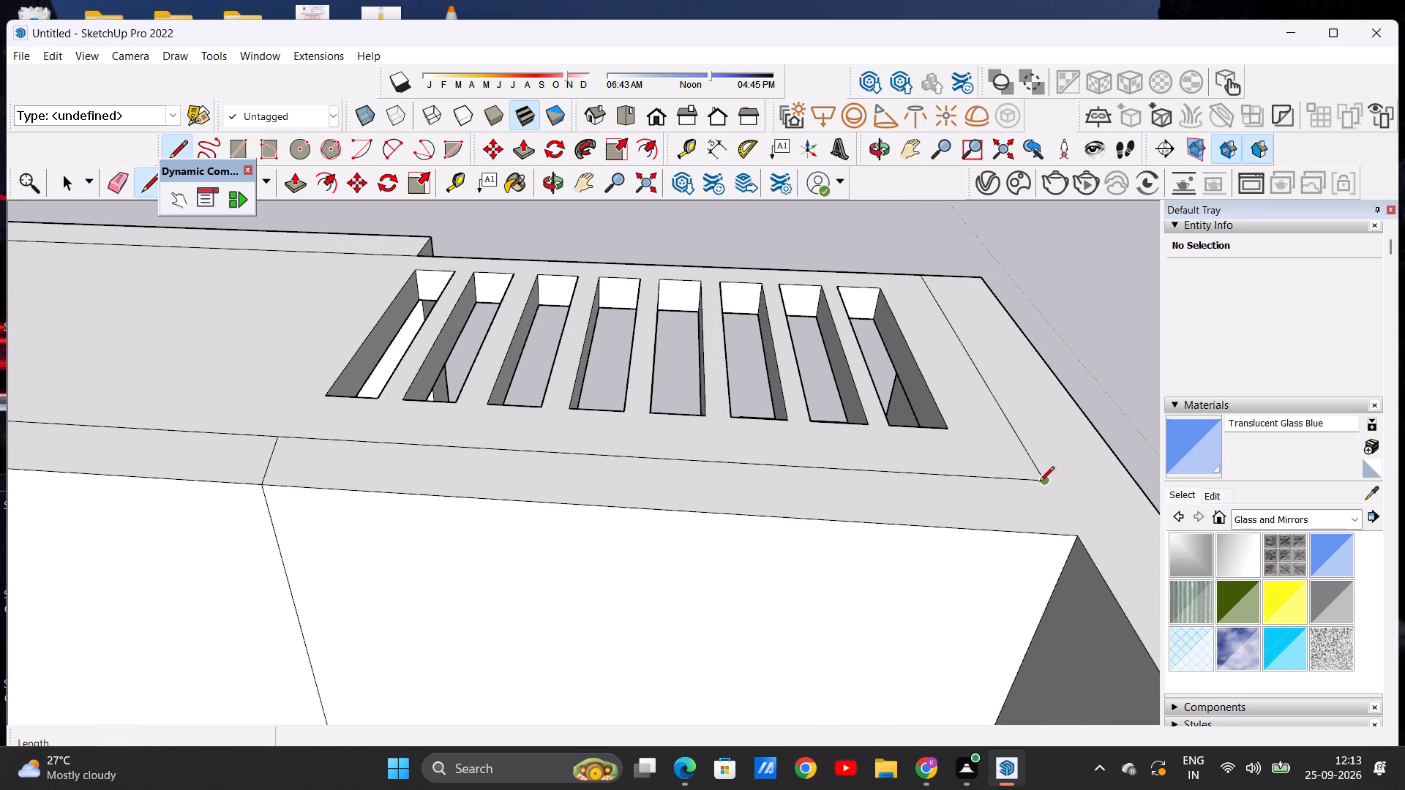
{"action": "left_click", "coordinate": [1039, 483]}
{"action": "left_click", "coordinate": [1074, 532]}
{"action": "key", "text": "space"}
{"action": "scroll", "coordinate": [874, 383], "scroll_direction": "down", "scroll_amount": 7}
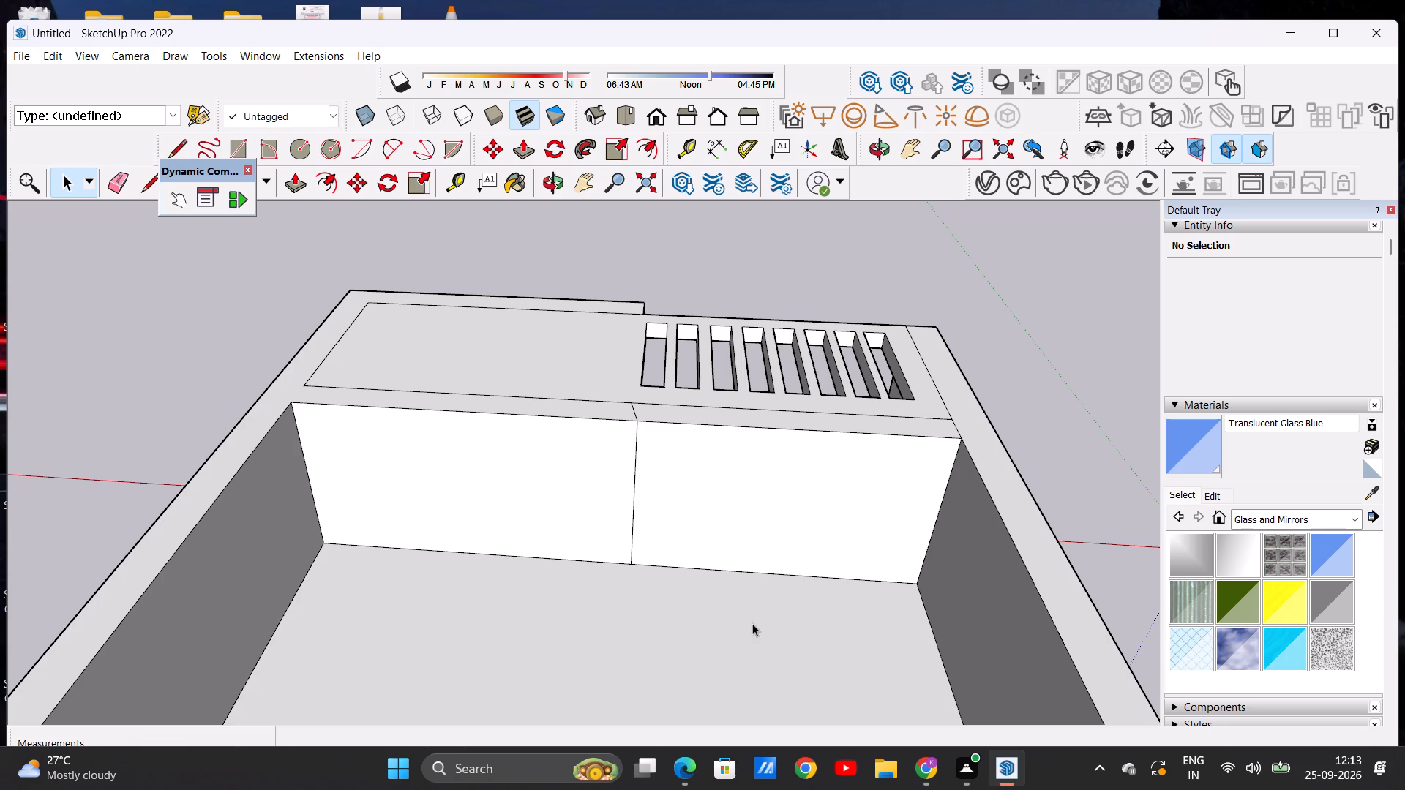
Examine the divided wall behind the slotted slab from above, and check the house's front and rear elevations.
{"action": "middle_click_drag", "start_coordinate": [716, 567], "coordinate": [716, 519]}
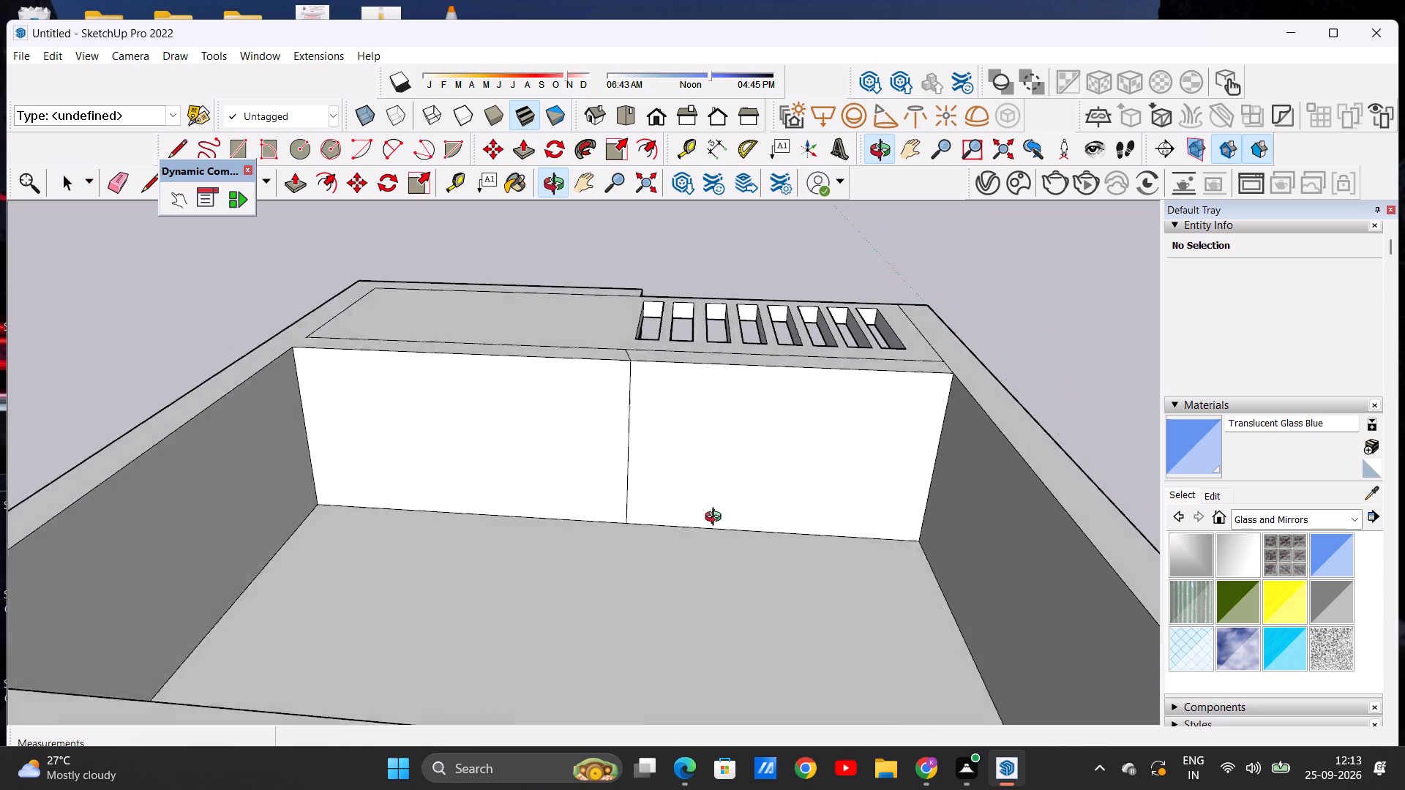
{"action": "middle_click_drag", "start_coordinate": [716, 519], "coordinate": [752, 541]}
{"action": "scroll", "coordinate": [807, 473], "scroll_direction": "up", "scroll_amount": 5}
{"action": "scroll", "coordinate": [757, 505], "scroll_direction": "down", "scroll_amount": 5}
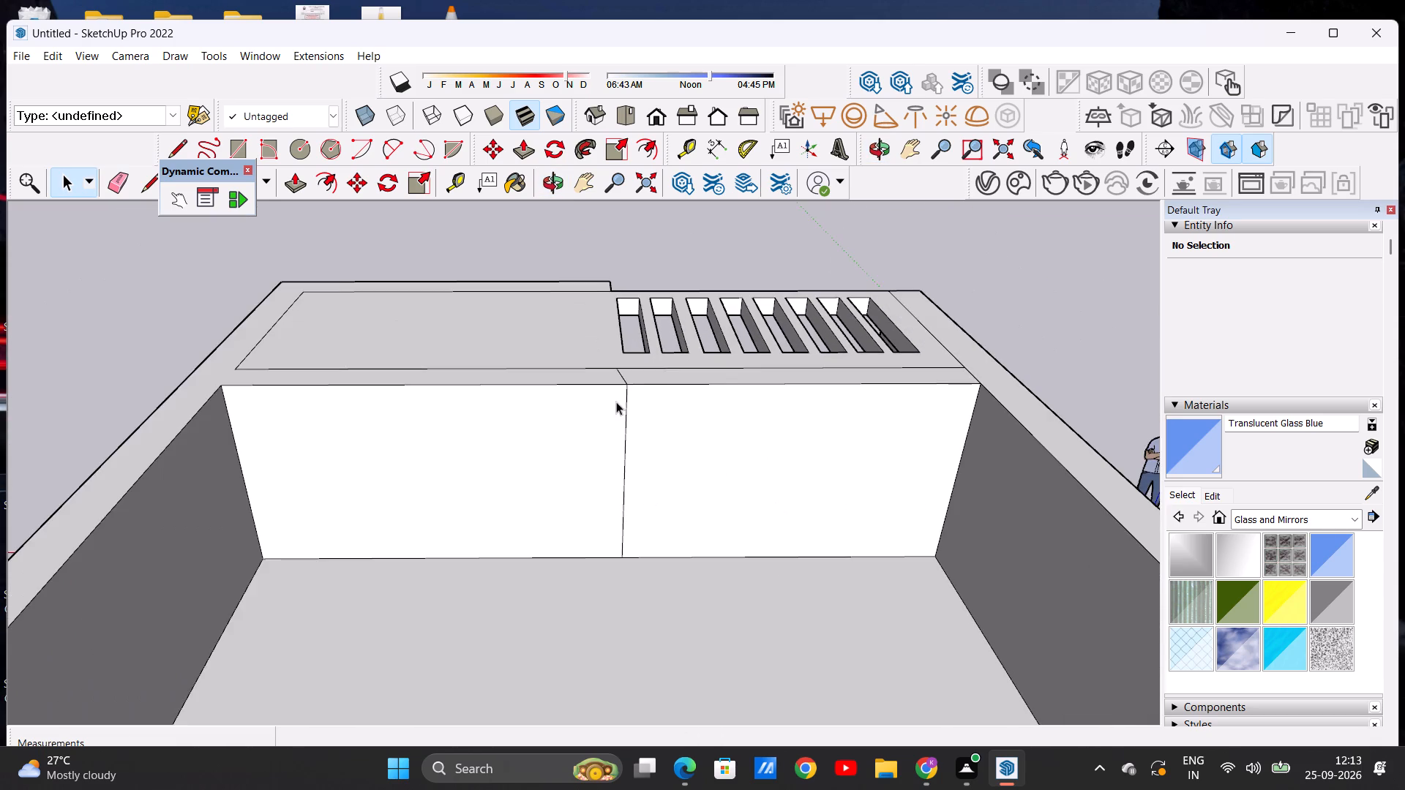
{"action": "scroll", "coordinate": [613, 393], "scroll_direction": "up", "scroll_amount": 7}
{"action": "scroll", "coordinate": [562, 192], "scroll_direction": "up", "scroll_amount": 6}
{"action": "scroll", "coordinate": [474, 289], "scroll_direction": "down", "scroll_amount": 14}
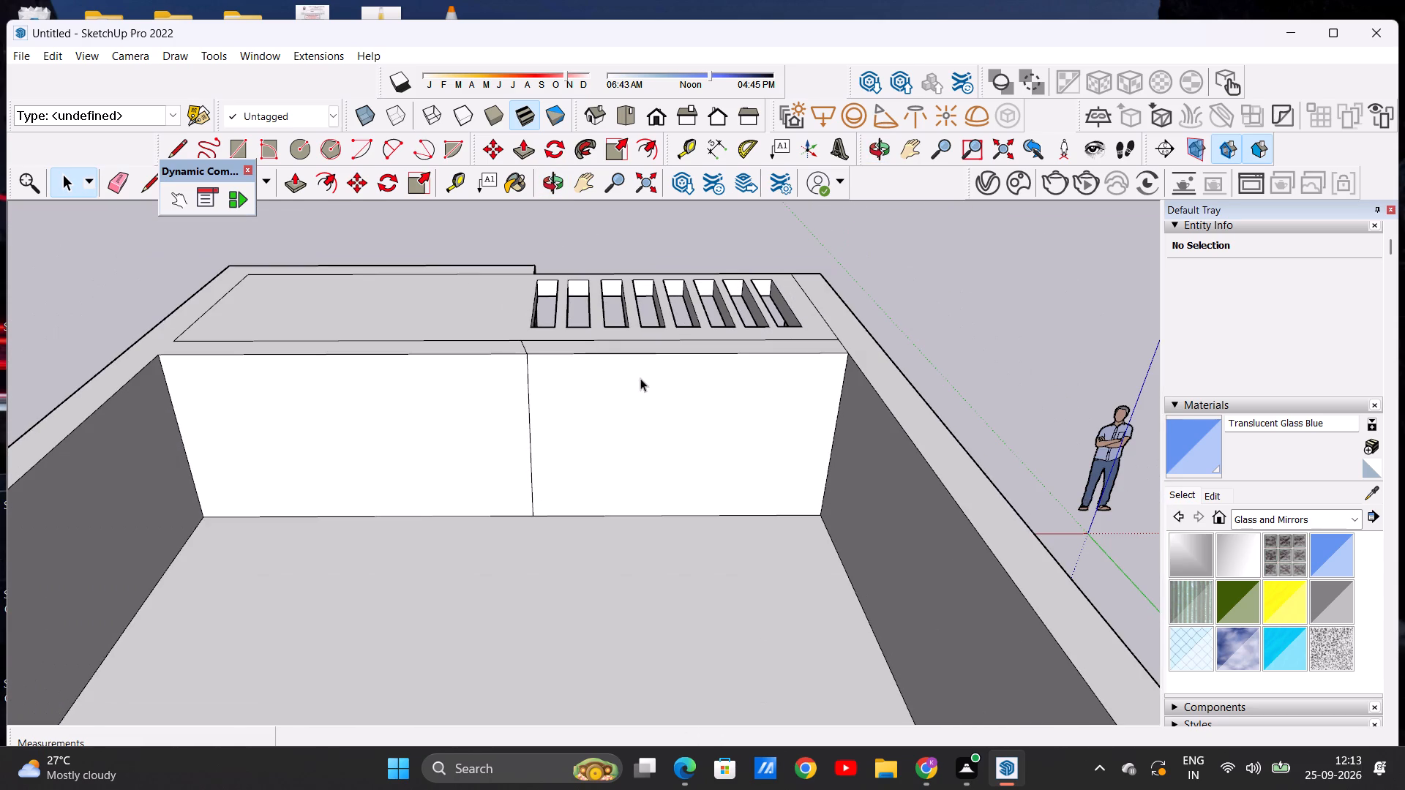
{"action": "left_click", "coordinate": [110, 181]}
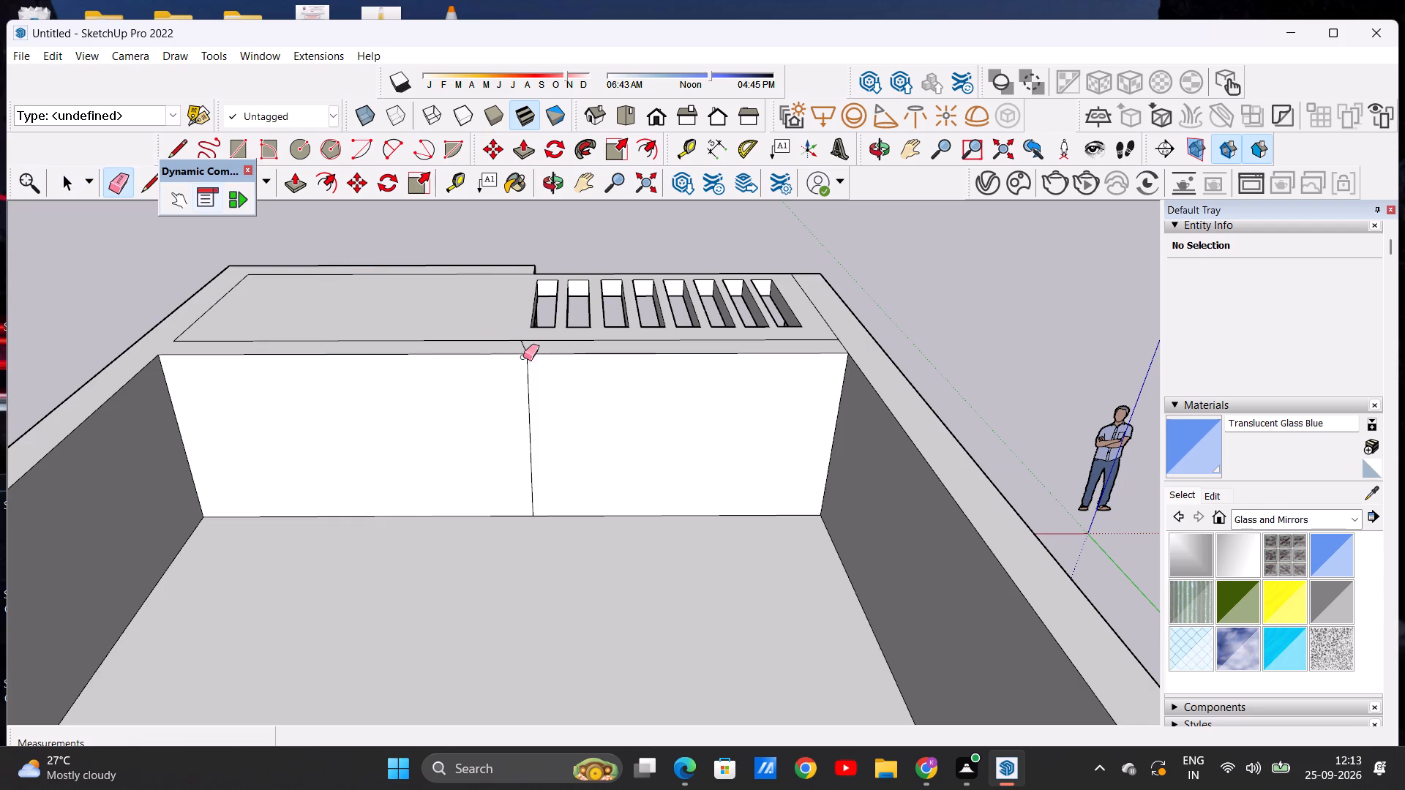
{"action": "scroll", "coordinate": [588, 342], "scroll_direction": "up", "scroll_amount": 6}
{"action": "scroll", "coordinate": [516, 366], "scroll_direction": "down", "scroll_amount": 8}
{"action": "key", "text": "space"}
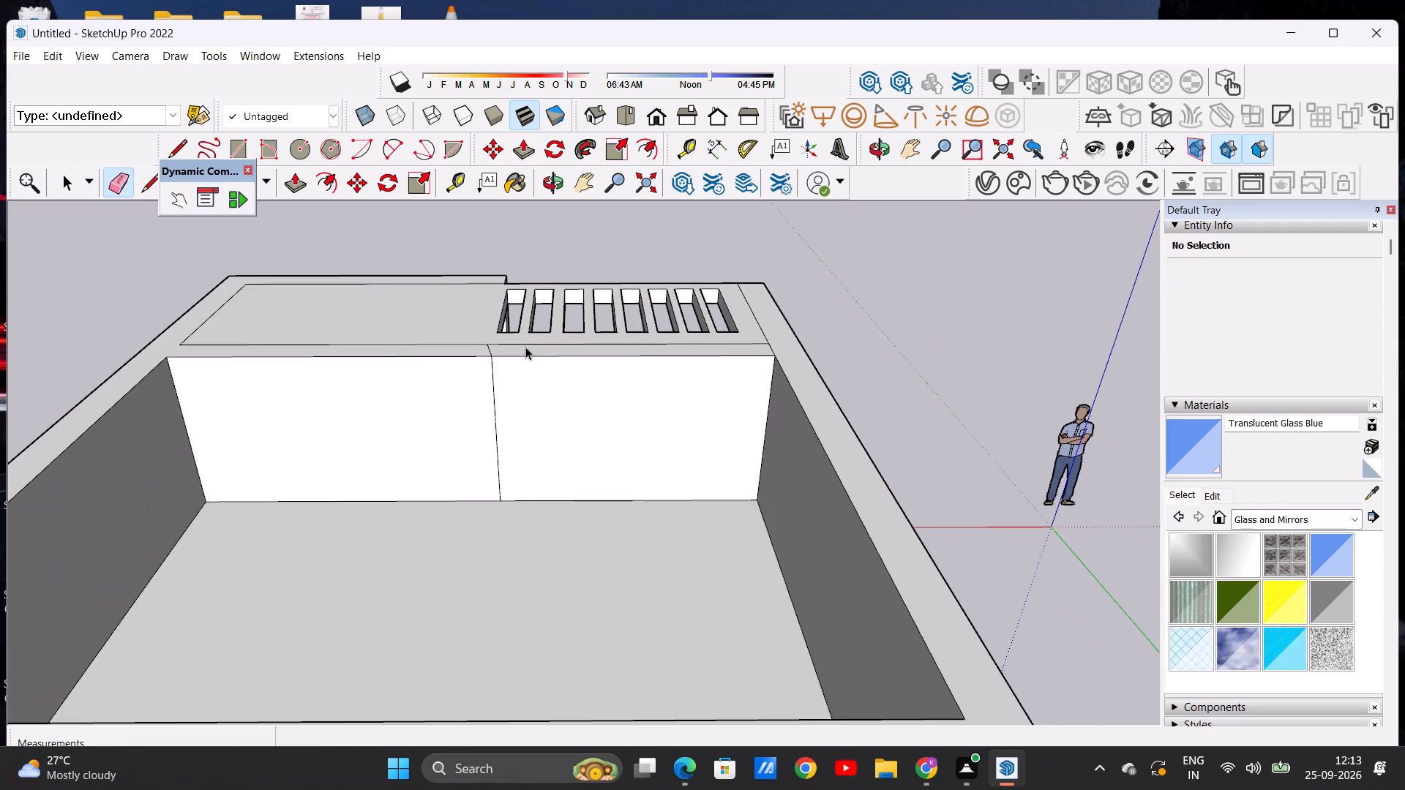
{"action": "scroll", "coordinate": [538, 364], "scroll_direction": "up", "scroll_amount": 4}
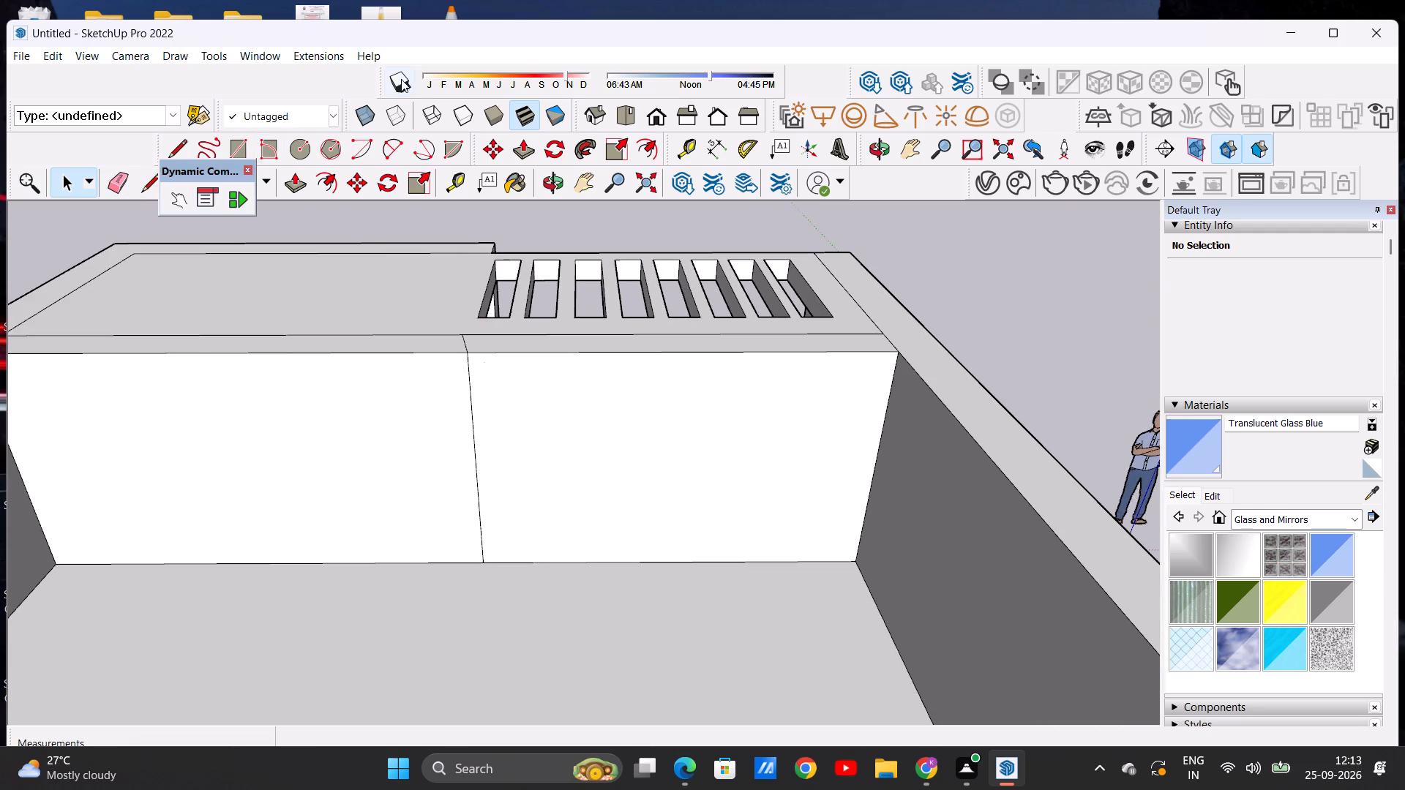
{"action": "left_click", "coordinate": [649, 116]}
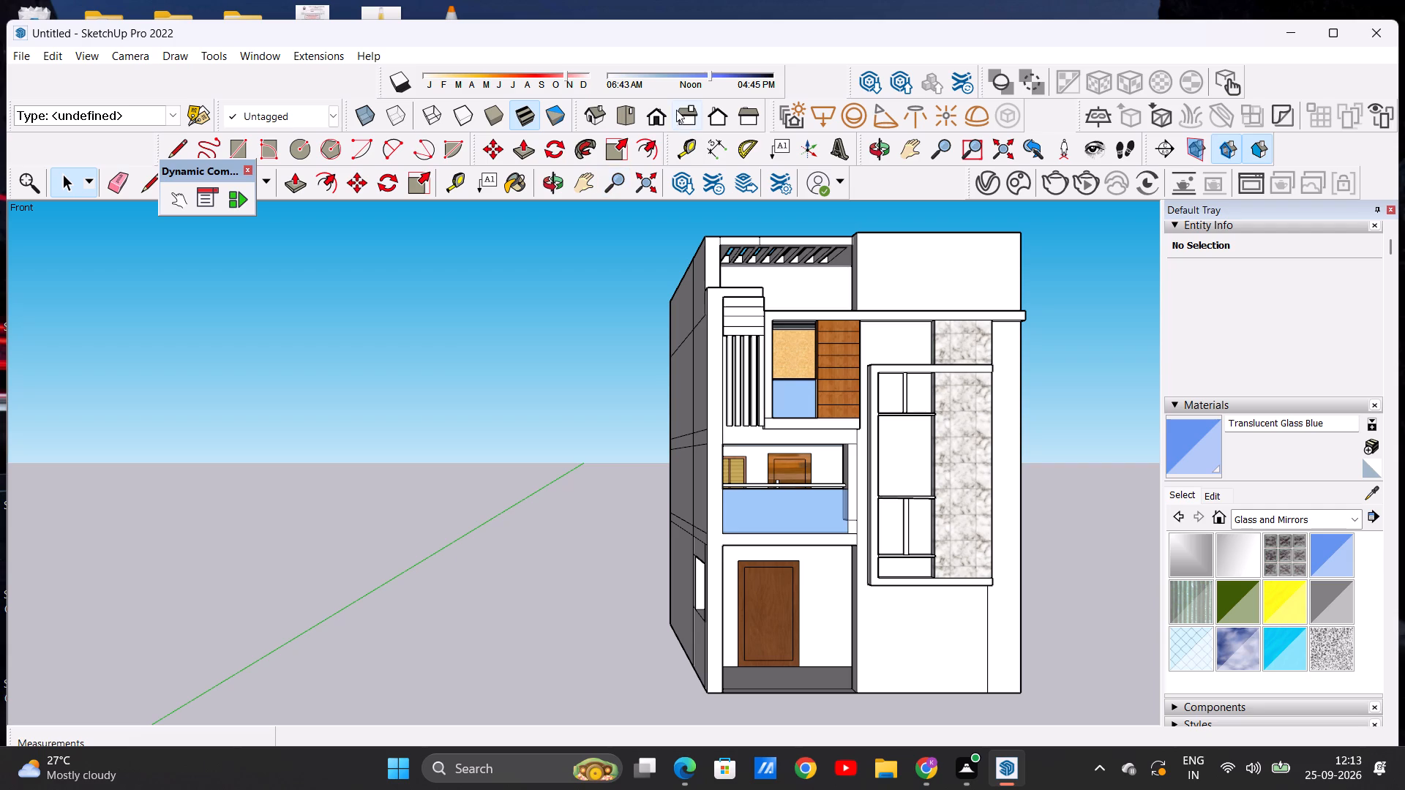
{"action": "left_click", "coordinate": [723, 118]}
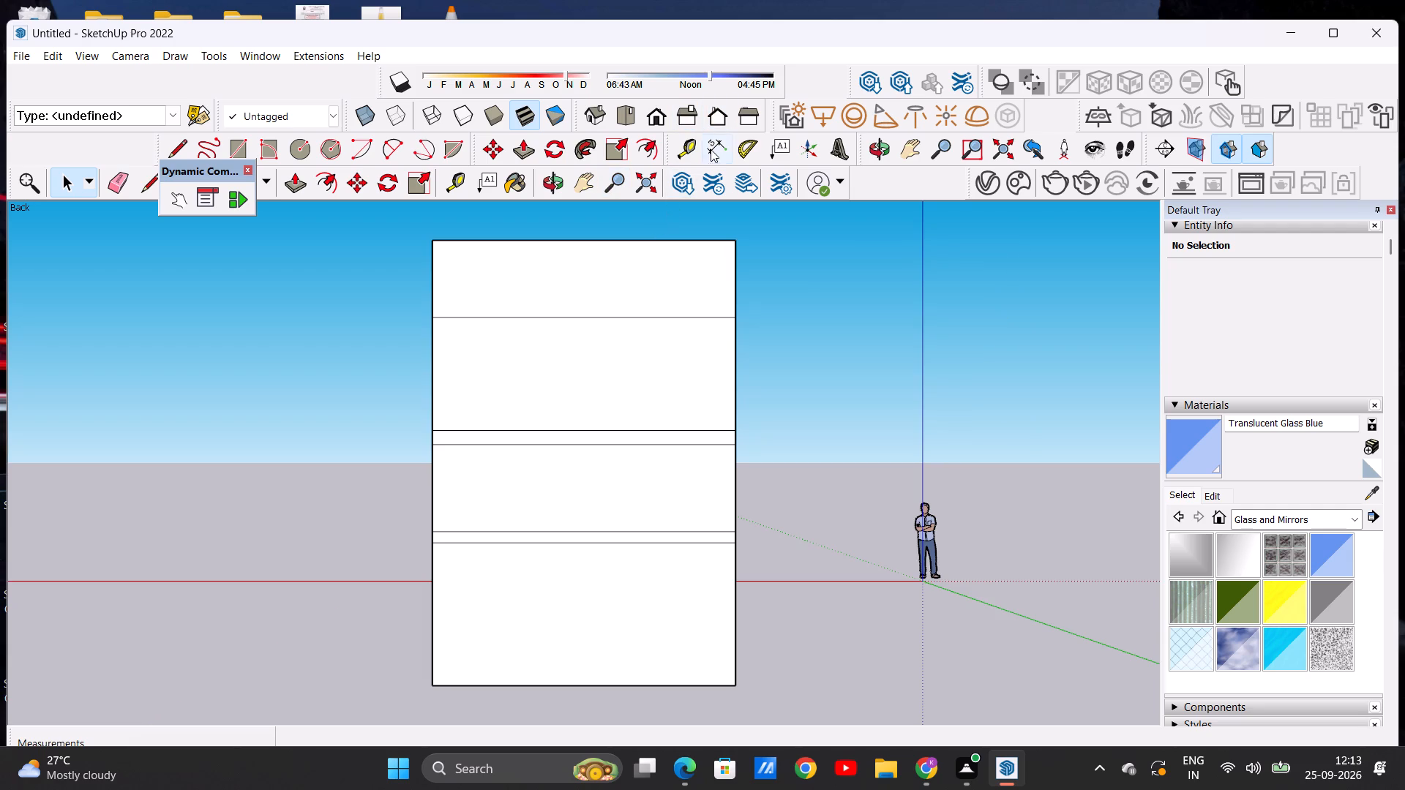
{"action": "middle_click_drag", "start_coordinate": [632, 270], "coordinate": [652, 544]}
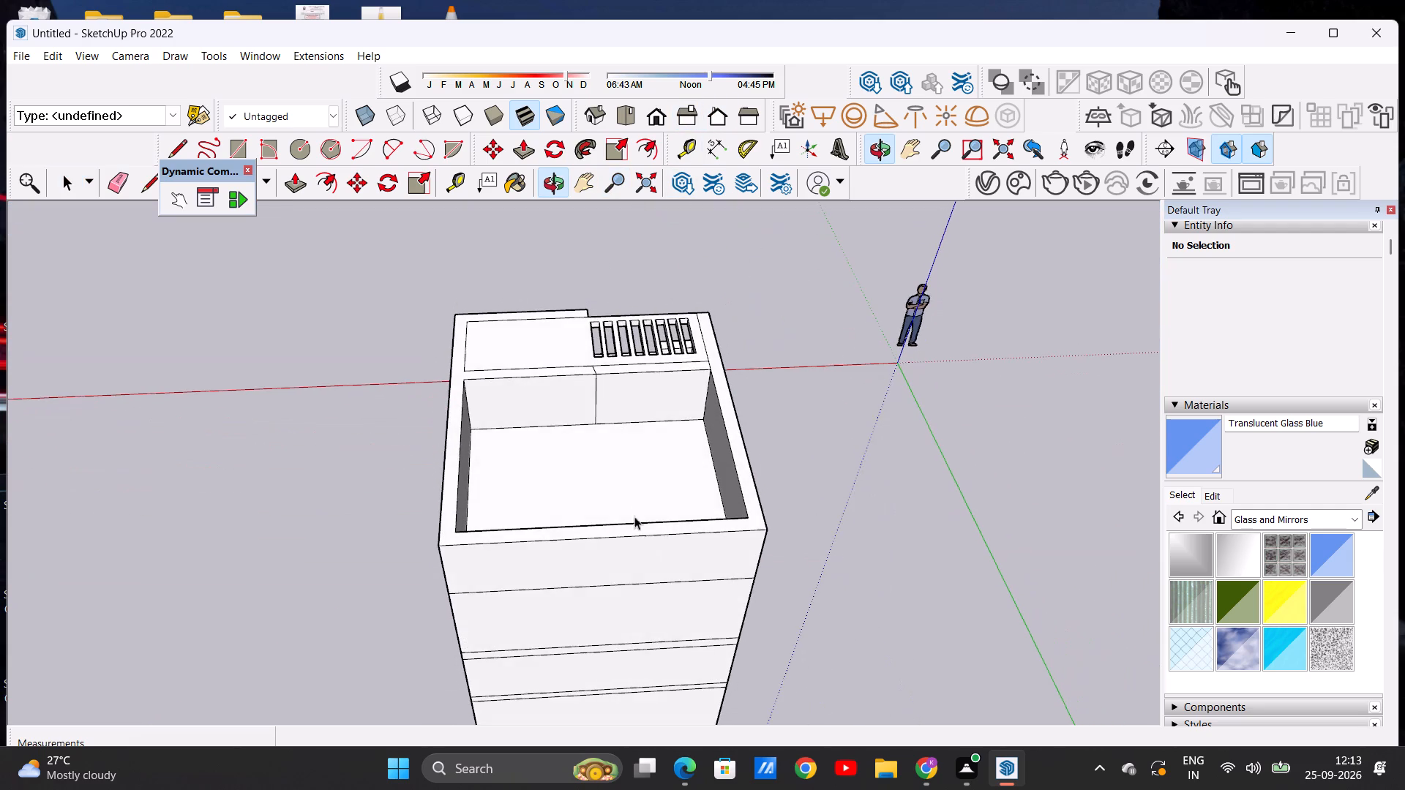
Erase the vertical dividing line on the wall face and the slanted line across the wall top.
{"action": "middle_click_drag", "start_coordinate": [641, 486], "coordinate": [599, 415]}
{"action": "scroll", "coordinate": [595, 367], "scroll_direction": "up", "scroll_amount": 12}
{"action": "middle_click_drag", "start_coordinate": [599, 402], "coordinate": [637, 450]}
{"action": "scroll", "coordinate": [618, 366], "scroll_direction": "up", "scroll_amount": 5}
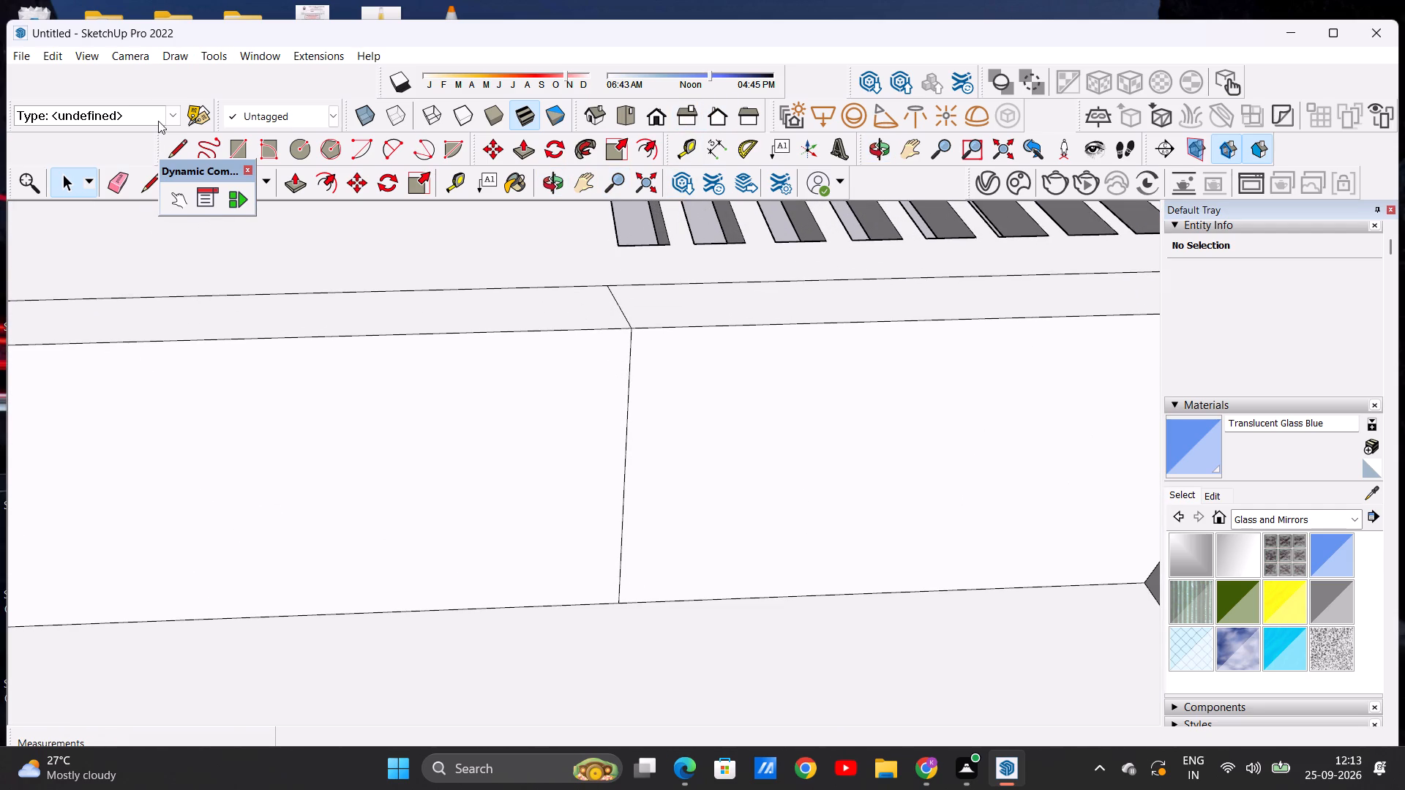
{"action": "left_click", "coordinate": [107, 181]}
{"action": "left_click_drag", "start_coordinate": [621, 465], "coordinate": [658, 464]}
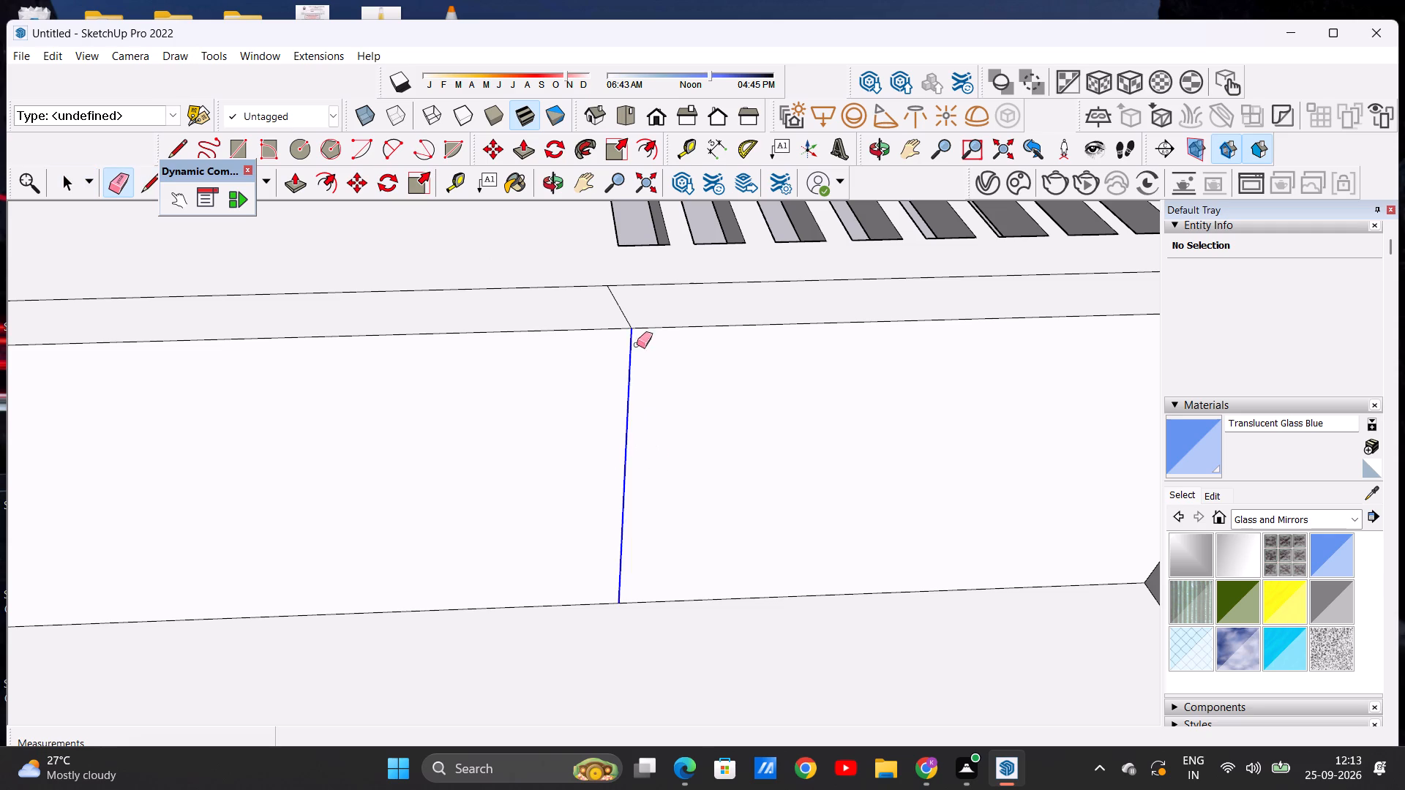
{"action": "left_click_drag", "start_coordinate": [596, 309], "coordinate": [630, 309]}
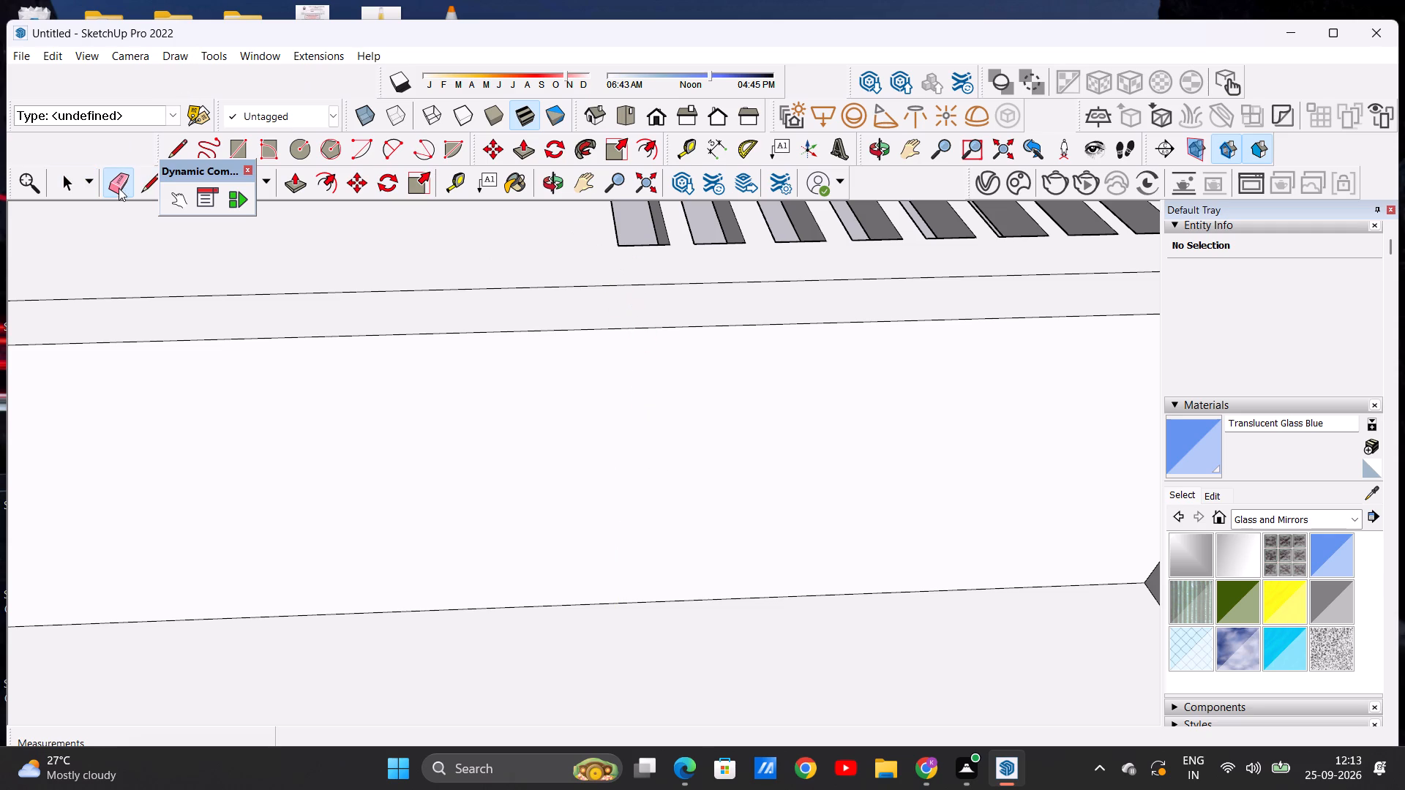
Redraw the wall division square beside the first slot, with a line about 6 15/16" across the top and a 3' 1 1/2" vertical line below.
{"action": "left_click", "coordinate": [139, 186]}
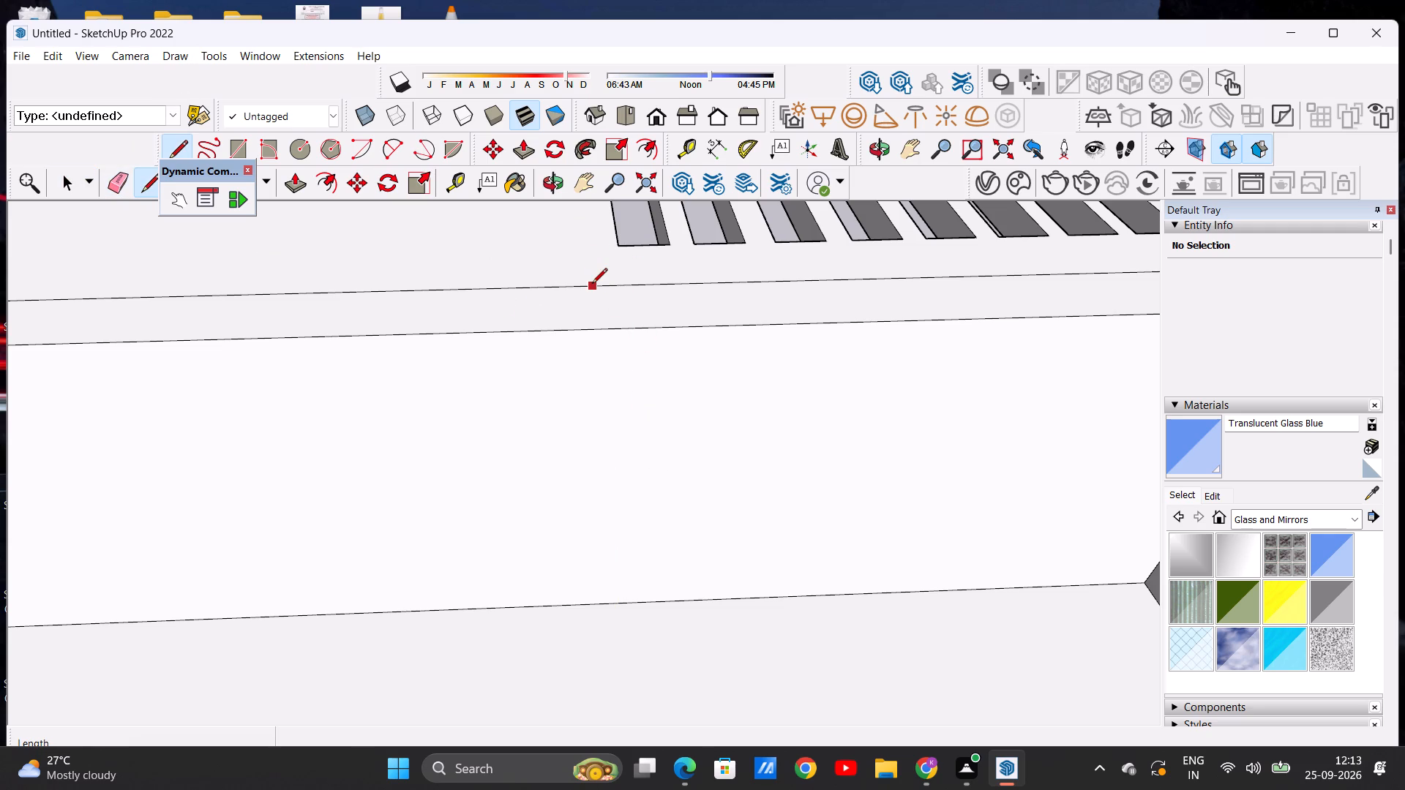
{"action": "left_click", "coordinate": [592, 285]}
{"action": "left_click", "coordinate": [595, 331]}
{"action": "left_click", "coordinate": [595, 604]}
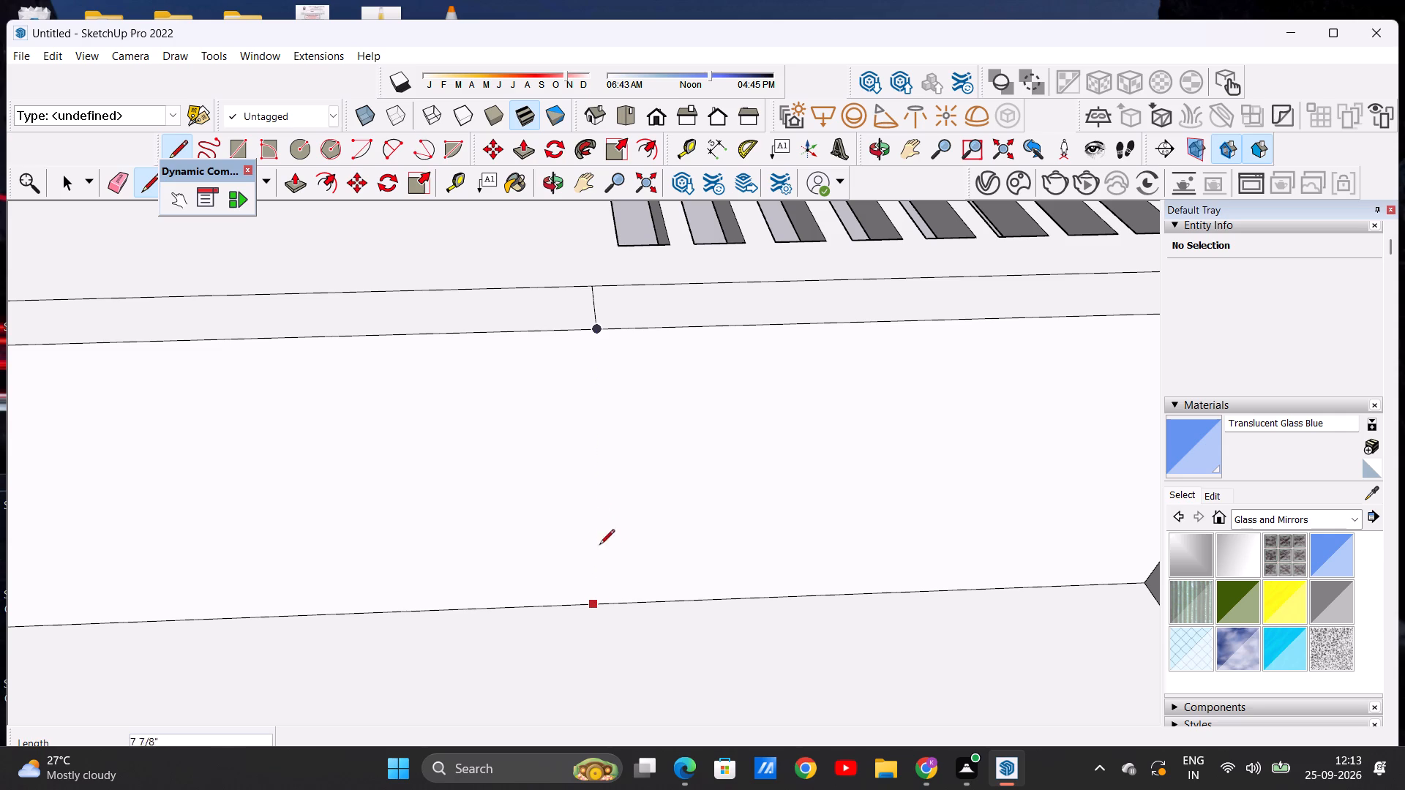
{"action": "left_click", "coordinate": [599, 333]}
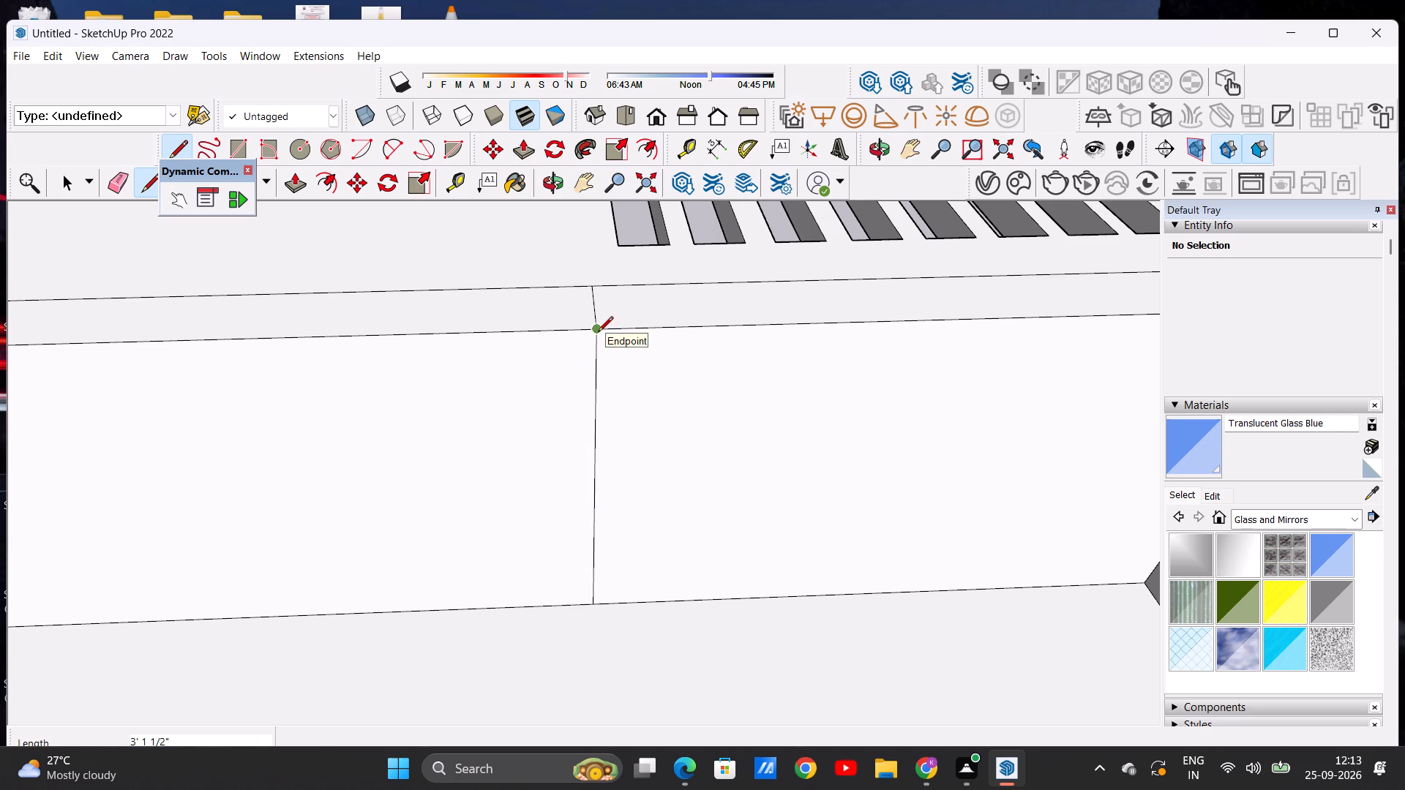
{"action": "key", "text": "space"}
Erase the top edge of the wall section below the slots and the vertical edge behind it, opening the terrace to the roof well.
{"action": "scroll", "coordinate": [524, 413], "scroll_direction": "down", "scroll_amount": 7}
{"action": "left_click", "coordinate": [123, 181]}
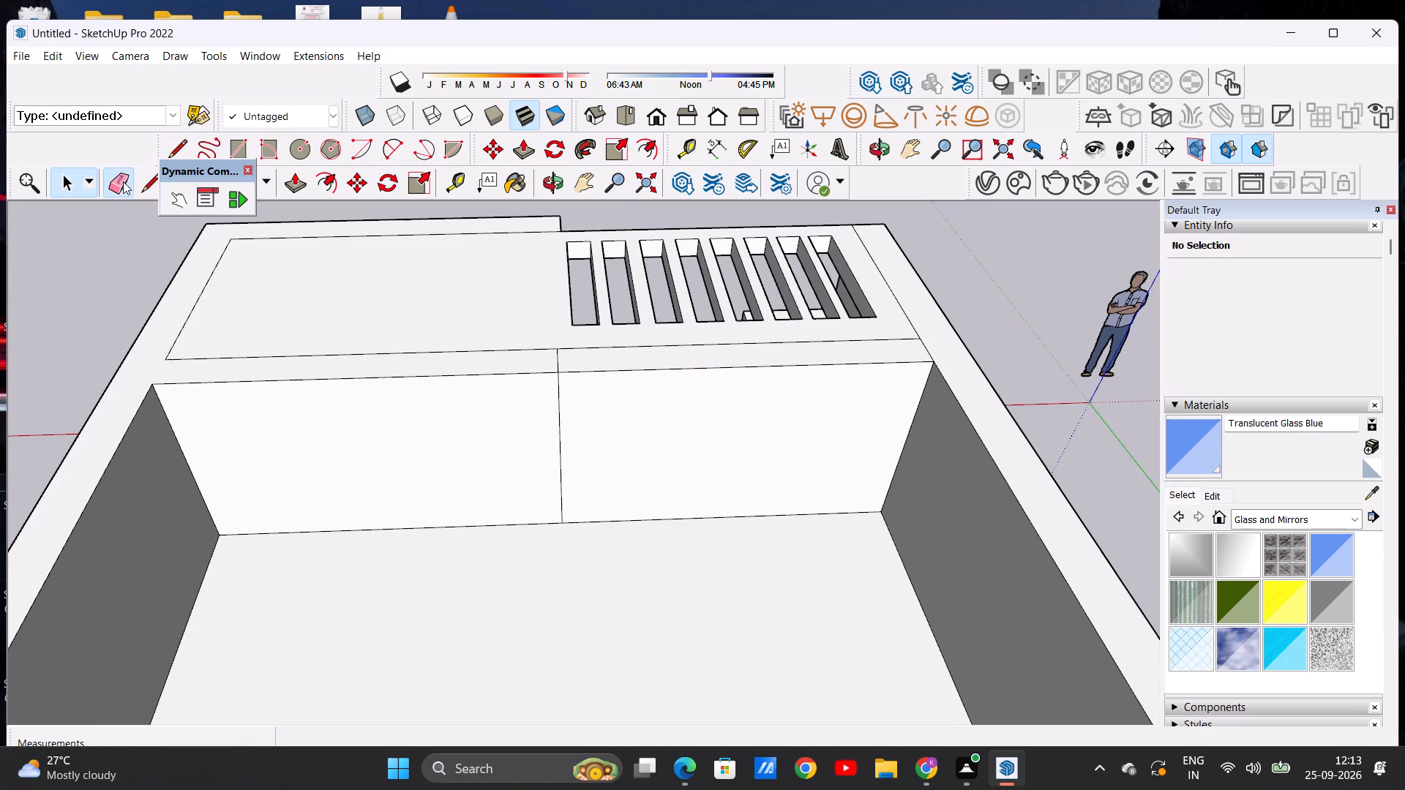
{"action": "left_click", "coordinate": [629, 371]}
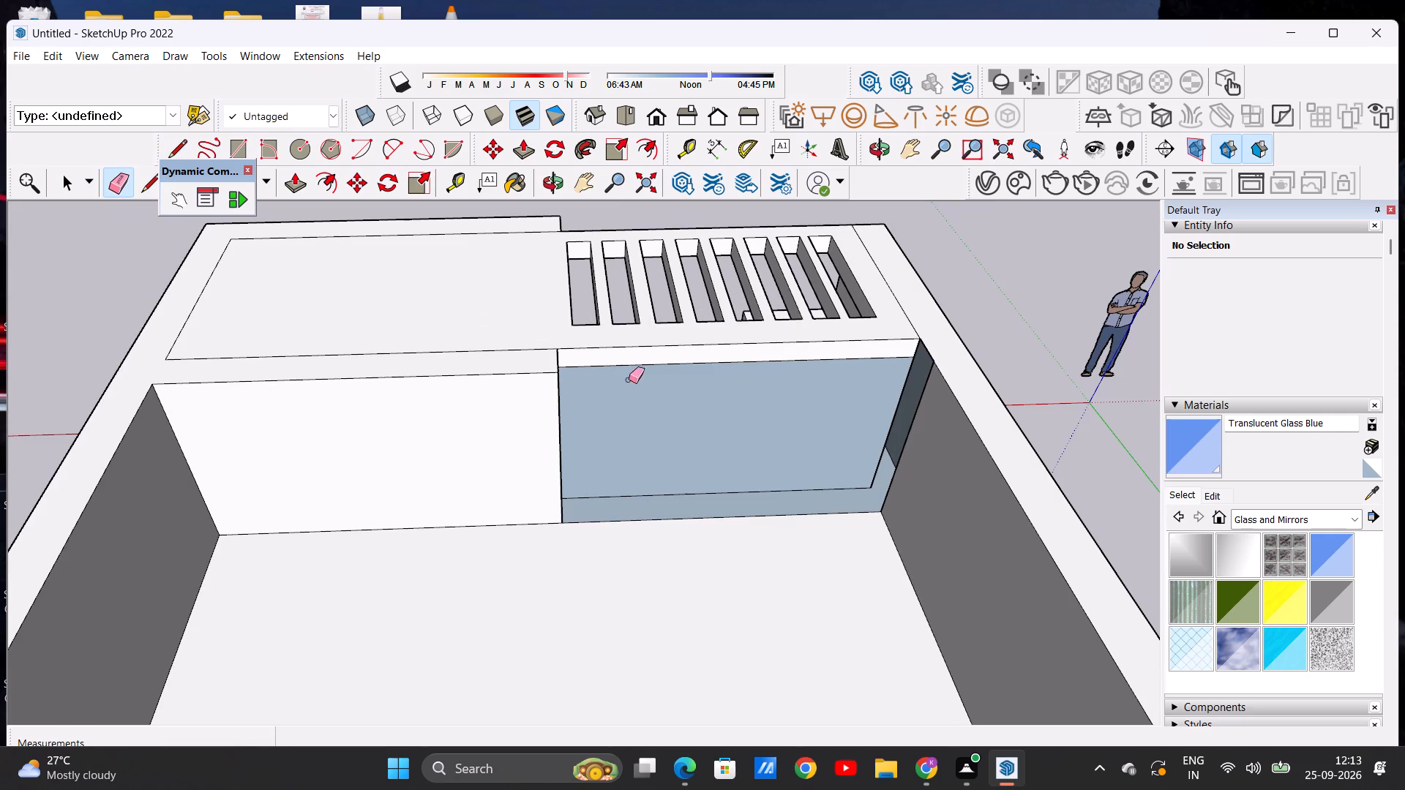
{"action": "left_click", "coordinate": [669, 361]}
{"action": "scroll", "coordinate": [893, 434], "scroll_direction": "up", "scroll_amount": 4}
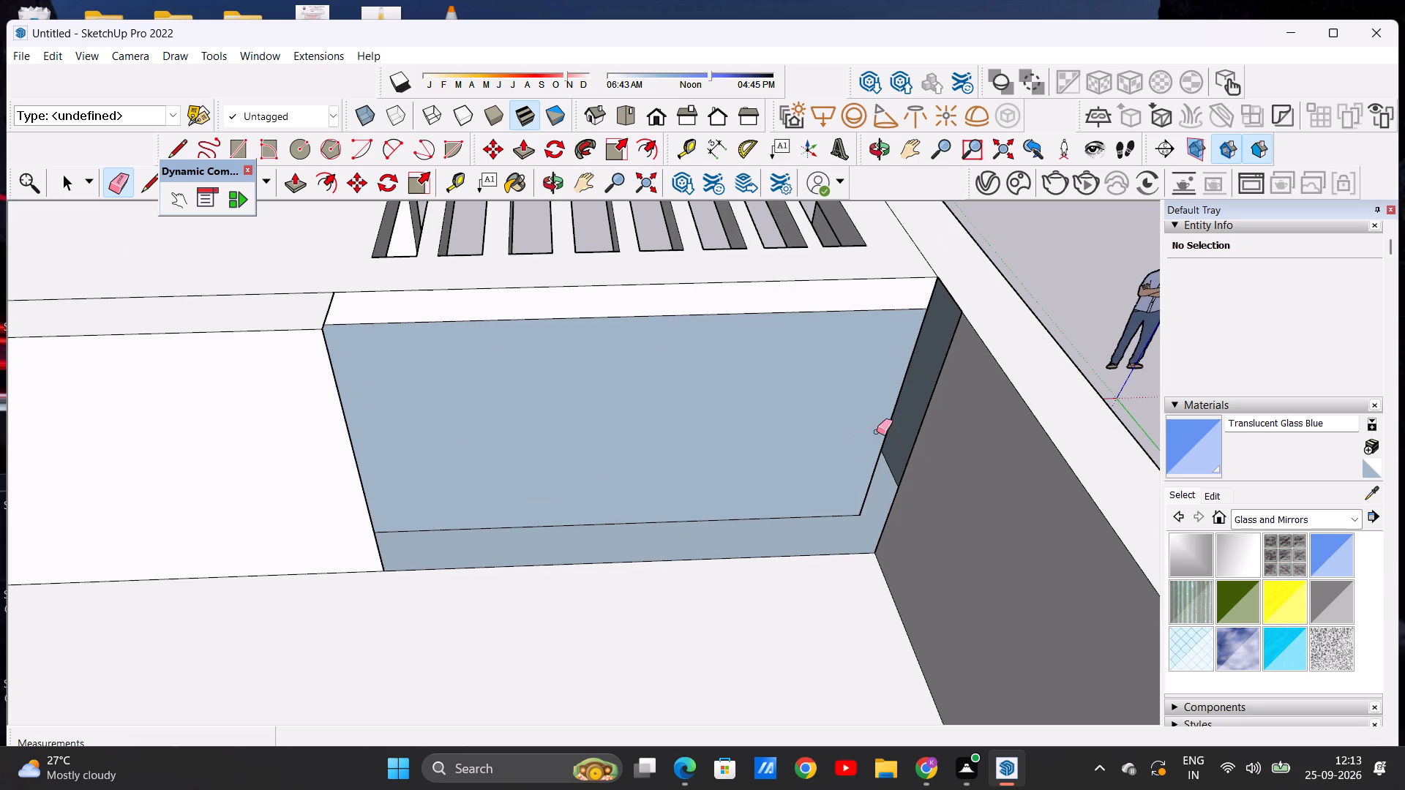
{"action": "left_click", "coordinate": [881, 451]}
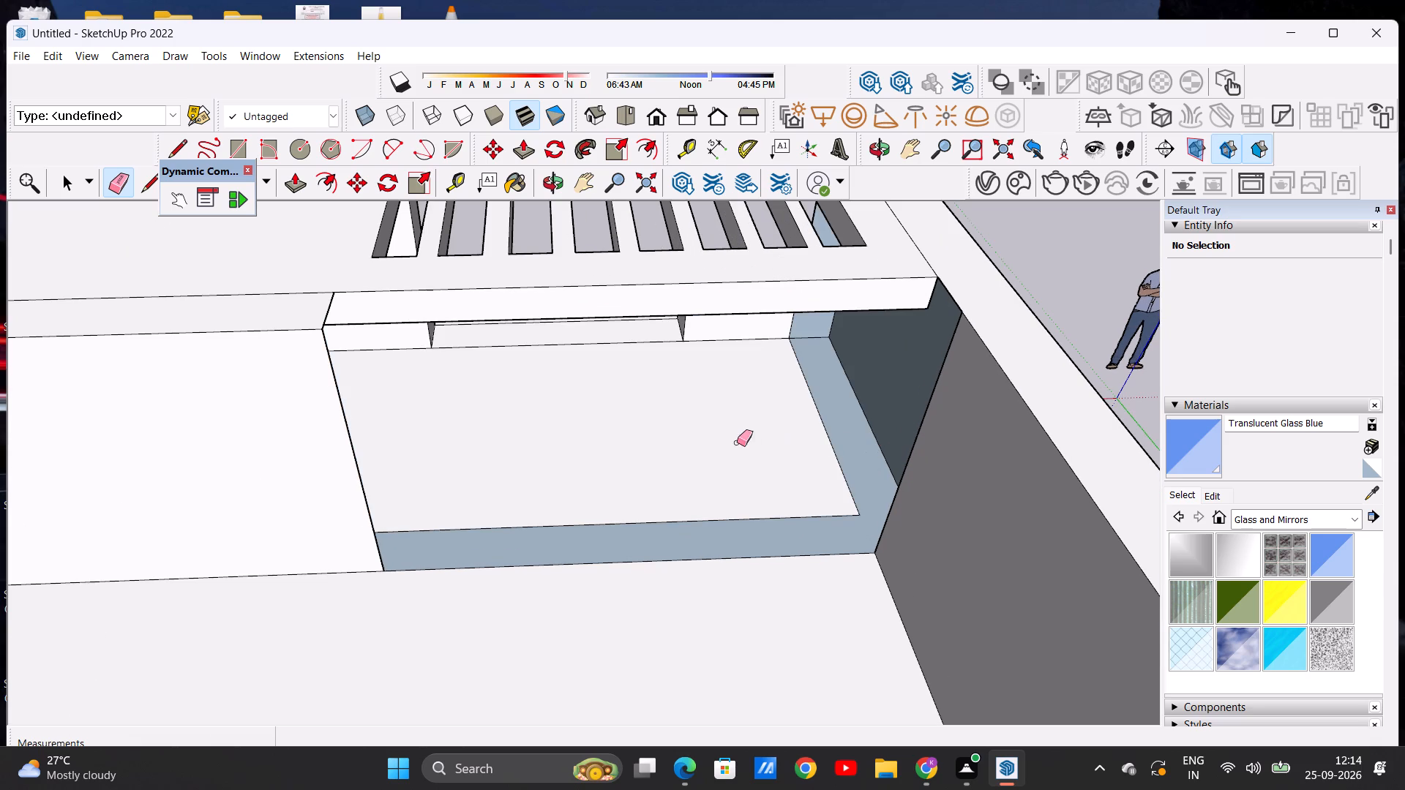
{"action": "middle_click_drag", "start_coordinate": [731, 438], "coordinate": [711, 385]}
{"action": "scroll", "coordinate": [727, 415], "scroll_direction": "down", "scroll_amount": 10}
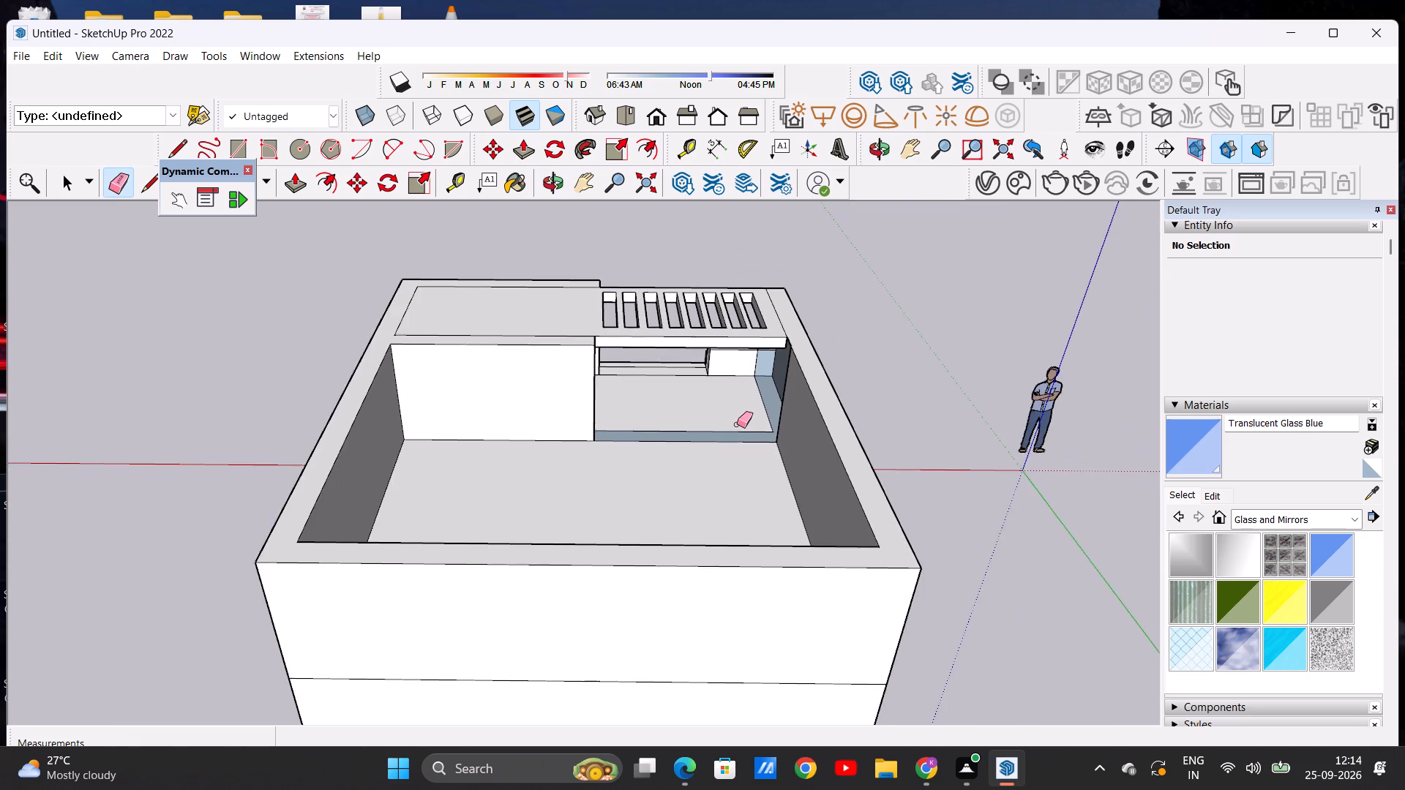
Draw a line about 6 15/16" long across the blue-grey floor strip, between its inner and outer corners beside the parapet wall.
{"action": "scroll", "coordinate": [733, 423], "scroll_direction": "up", "scroll_amount": 4}
{"action": "key", "text": "space"}
{"action": "middle_click_drag", "start_coordinate": [709, 404], "coordinate": [543, 402]}
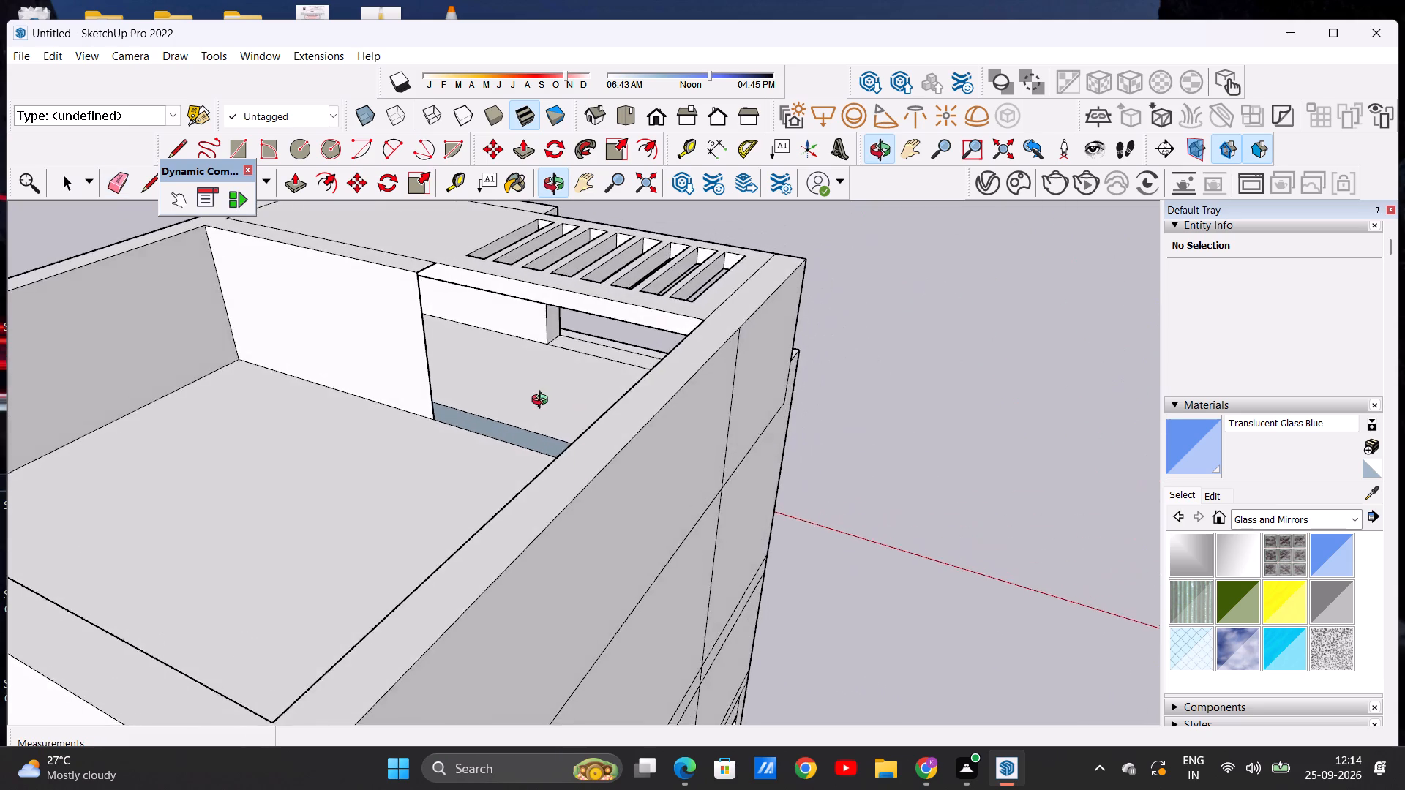
{"action": "middle_click_drag", "start_coordinate": [543, 402], "coordinate": [786, 391]}
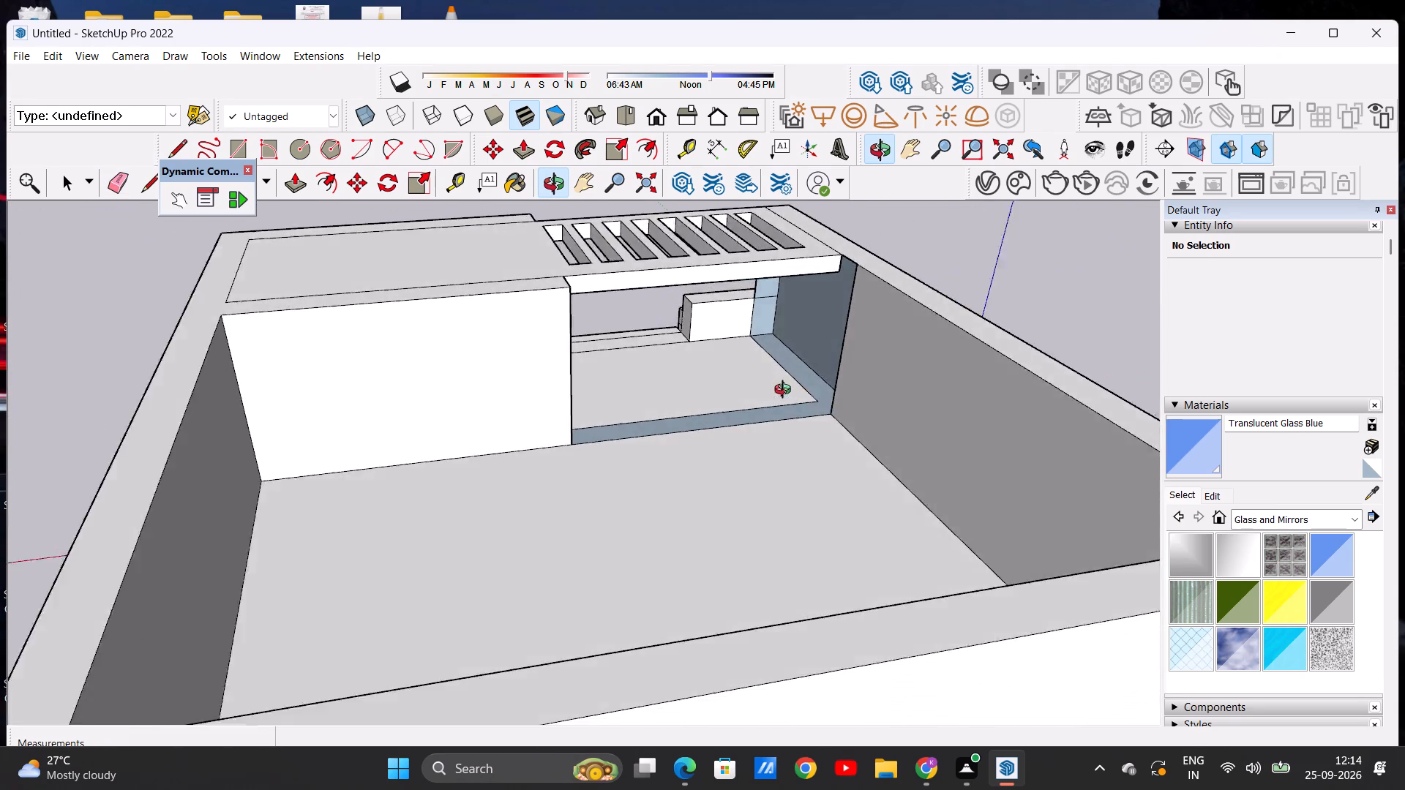
{"action": "middle_click_drag", "start_coordinate": [786, 391], "coordinate": [738, 393]}
{"action": "scroll", "coordinate": [781, 312], "scroll_direction": "up", "scroll_amount": 5}
{"action": "middle_click_drag", "start_coordinate": [753, 396], "coordinate": [843, 465]}
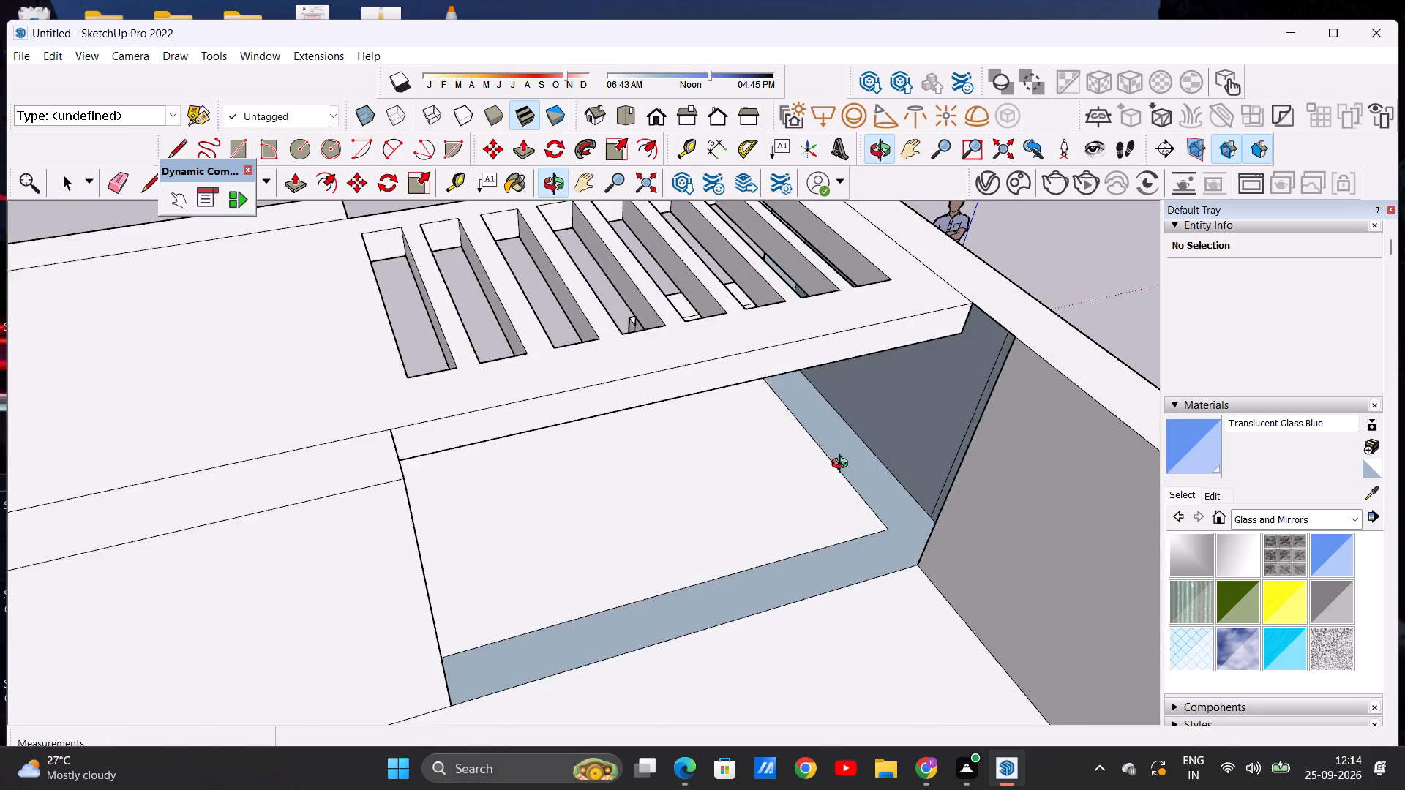
{"action": "middle_click_drag", "start_coordinate": [843, 465], "coordinate": [844, 466]}
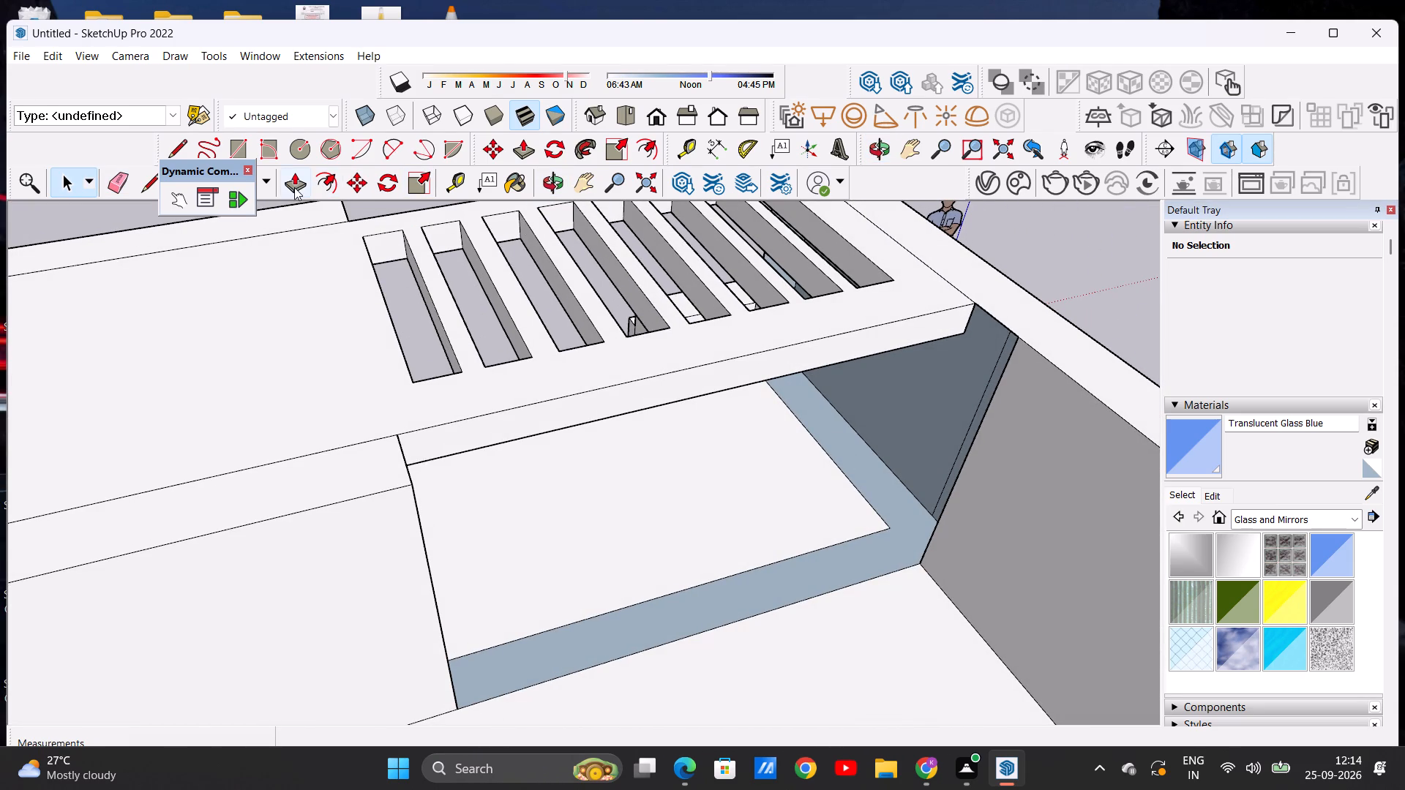
{"action": "left_click", "coordinate": [174, 143]}
{"action": "scroll", "coordinate": [1060, 586], "scroll_direction": "up", "scroll_amount": 4}
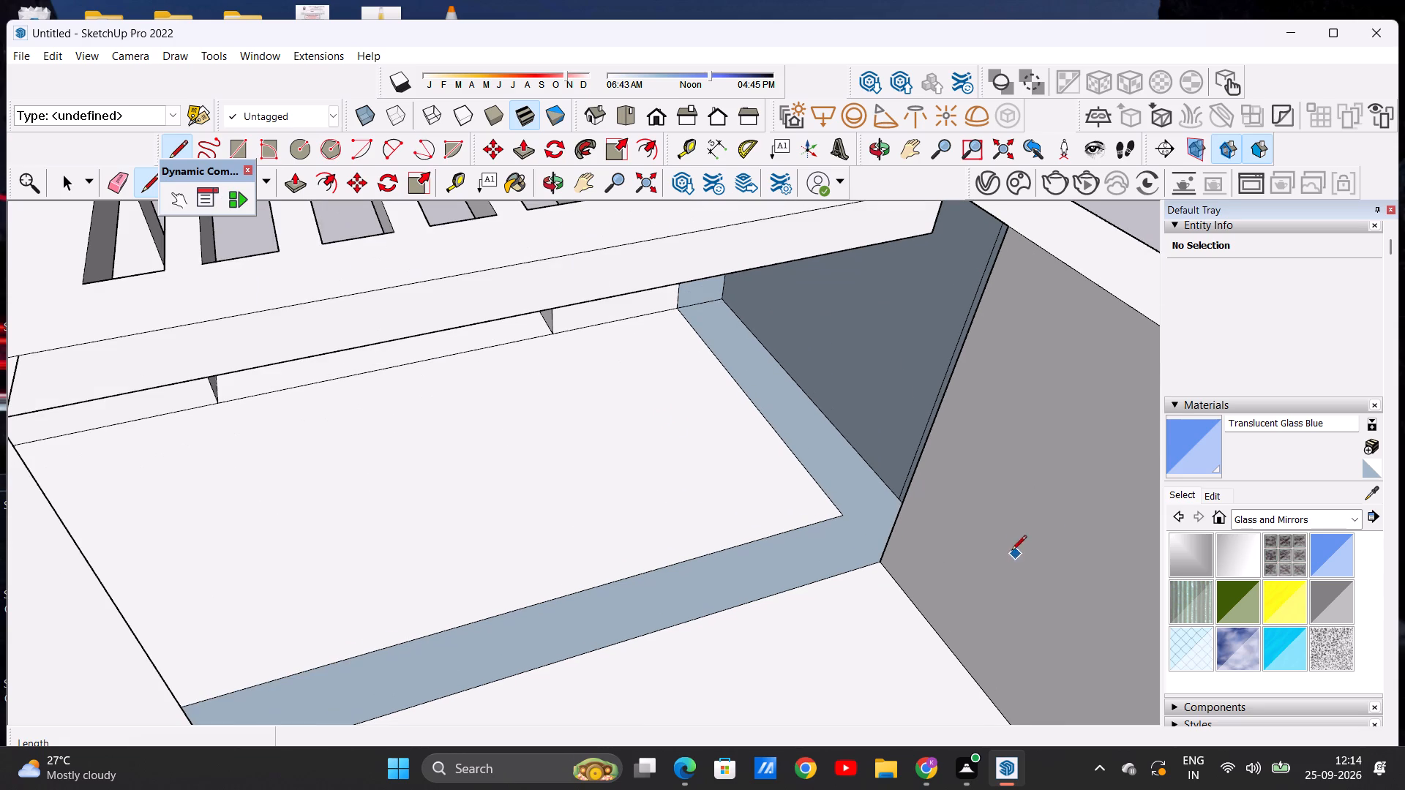
{"action": "left_click", "coordinate": [845, 518]}
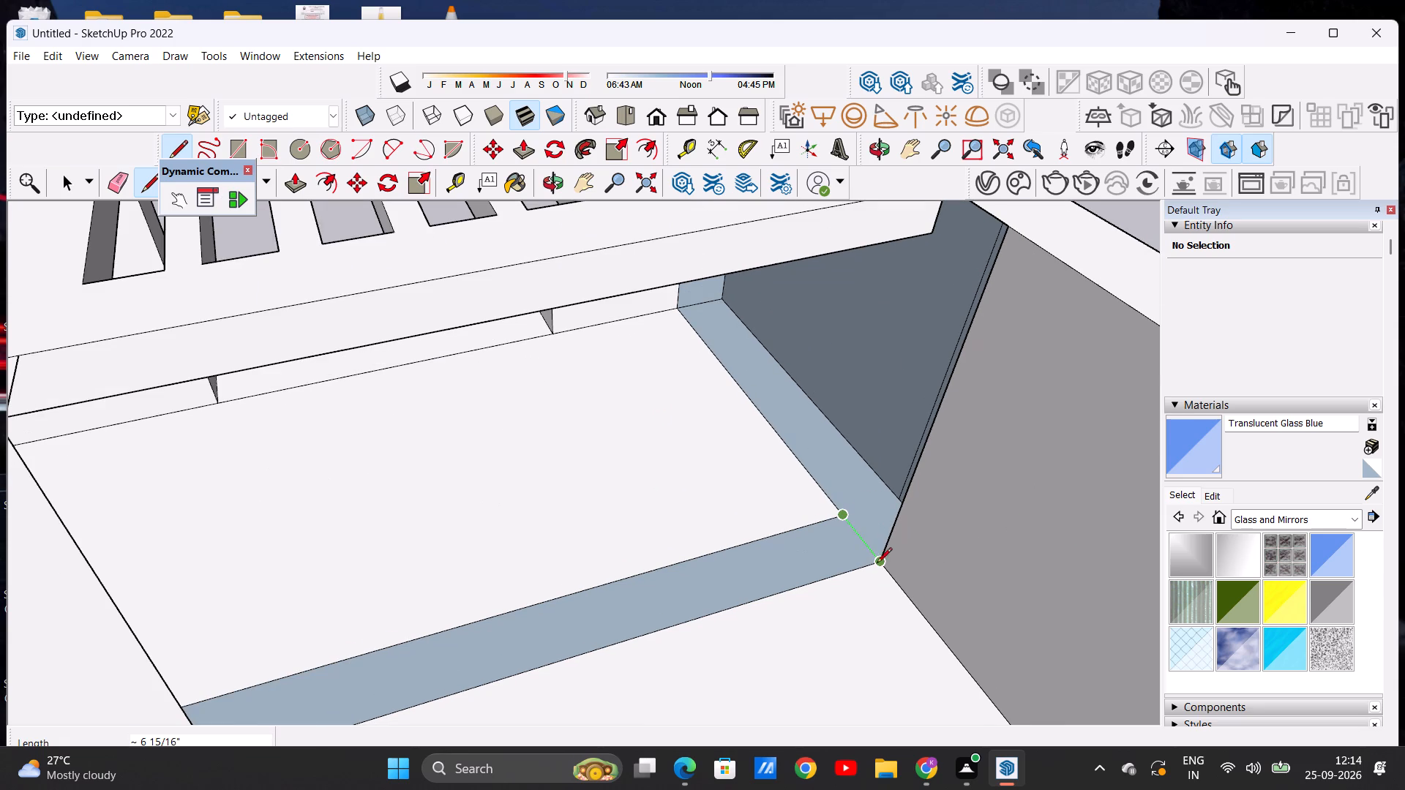
{"action": "left_click", "coordinate": [878, 567]}
Draw a line about 6 15/16" long across the opposite end of the floor strip, in the corner by the white wall.
{"action": "scroll", "coordinate": [847, 480], "scroll_direction": "down", "scroll_amount": 6}
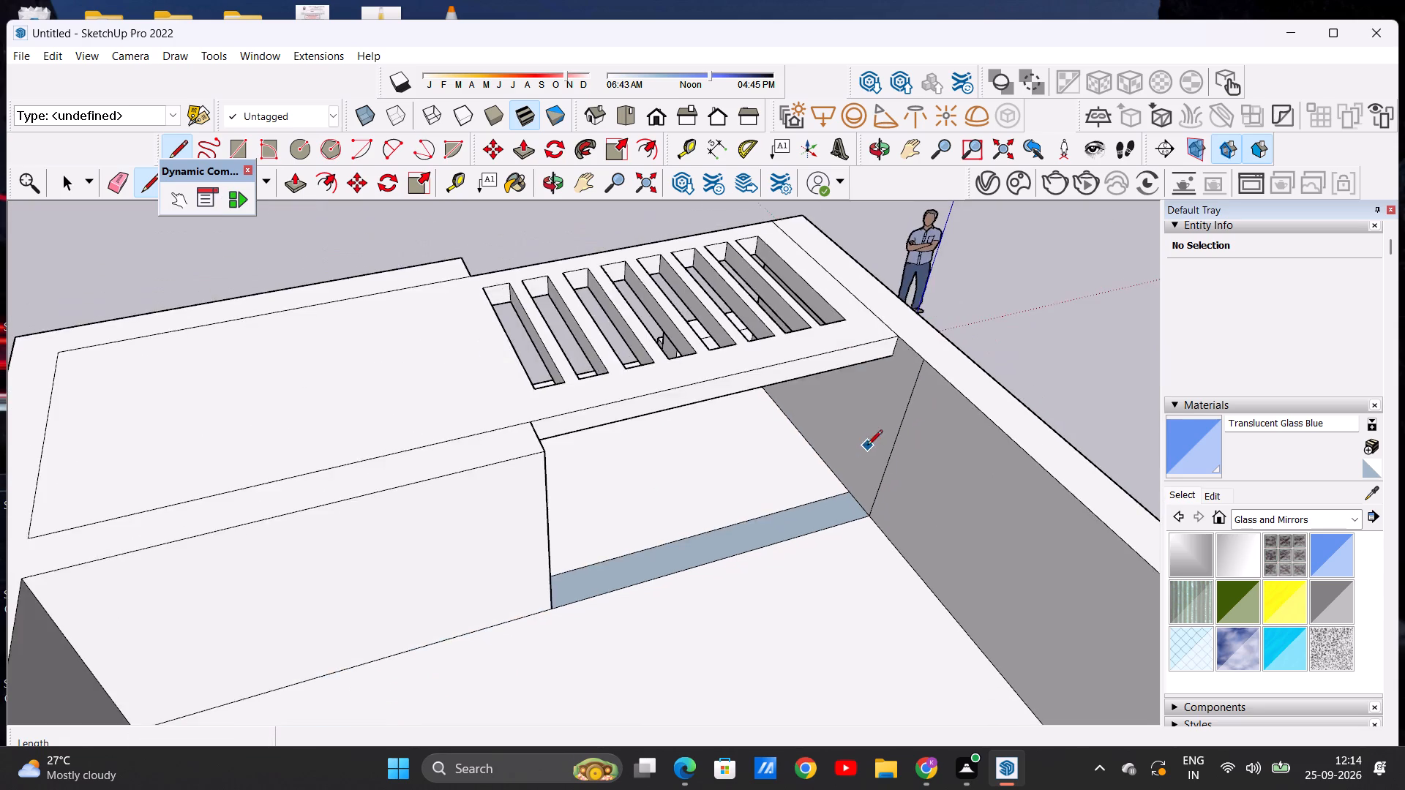
{"action": "scroll", "coordinate": [867, 446], "scroll_direction": "down", "scroll_amount": 4}
{"action": "middle_click_drag", "start_coordinate": [877, 582], "coordinate": [660, 531]}
{"action": "scroll", "coordinate": [570, 475], "scroll_direction": "up", "scroll_amount": 2}
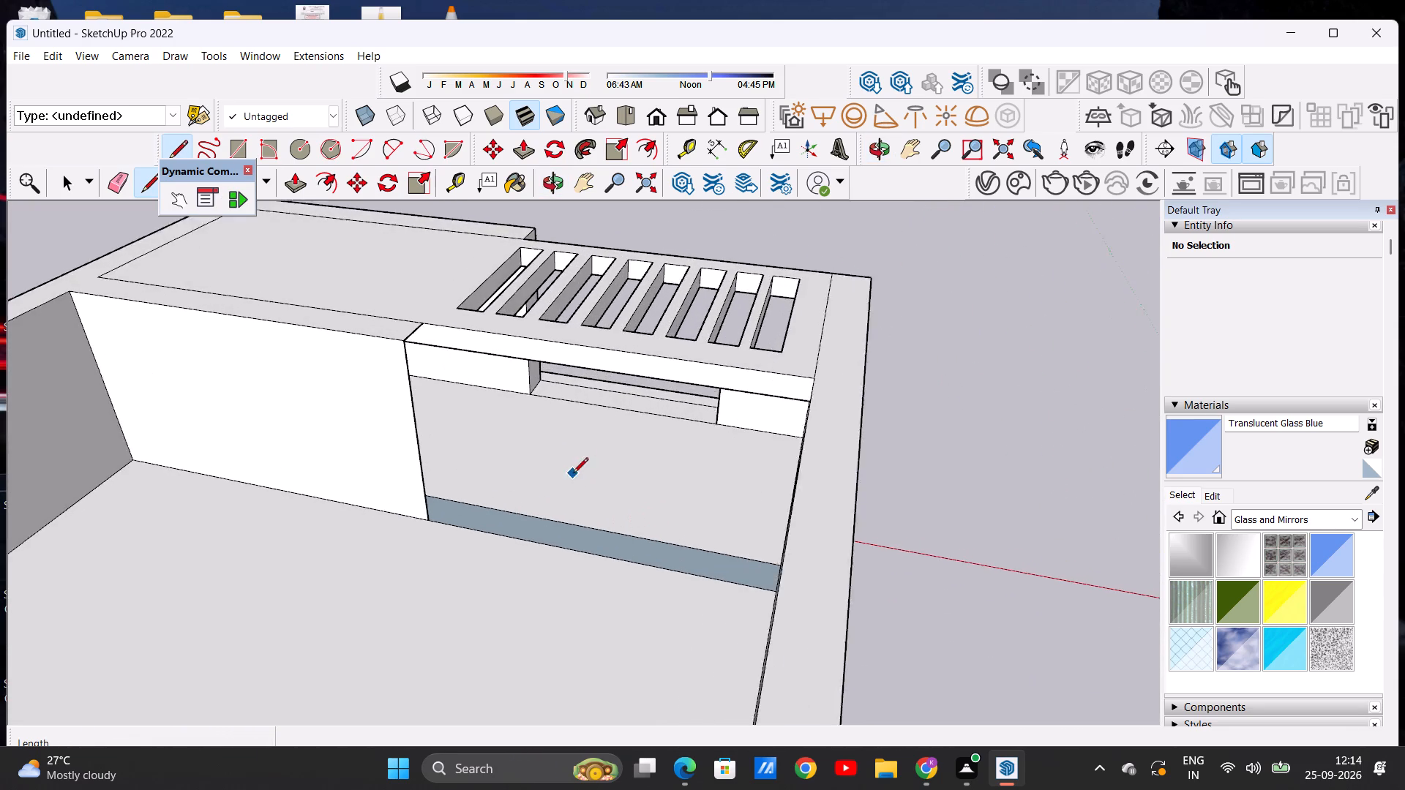
{"action": "scroll", "coordinate": [573, 474], "scroll_direction": "up", "scroll_amount": 1}
{"action": "middle_click_drag", "start_coordinate": [599, 472], "coordinate": [405, 495]}
{"action": "scroll", "coordinate": [456, 441], "scroll_direction": "down", "scroll_amount": 8}
{"action": "middle_click_drag", "start_coordinate": [1000, 361], "coordinate": [458, 315]}
{"action": "scroll", "coordinate": [572, 368], "scroll_direction": "up", "scroll_amount": 11}
{"action": "middle_click_drag", "start_coordinate": [531, 351], "coordinate": [542, 383]}
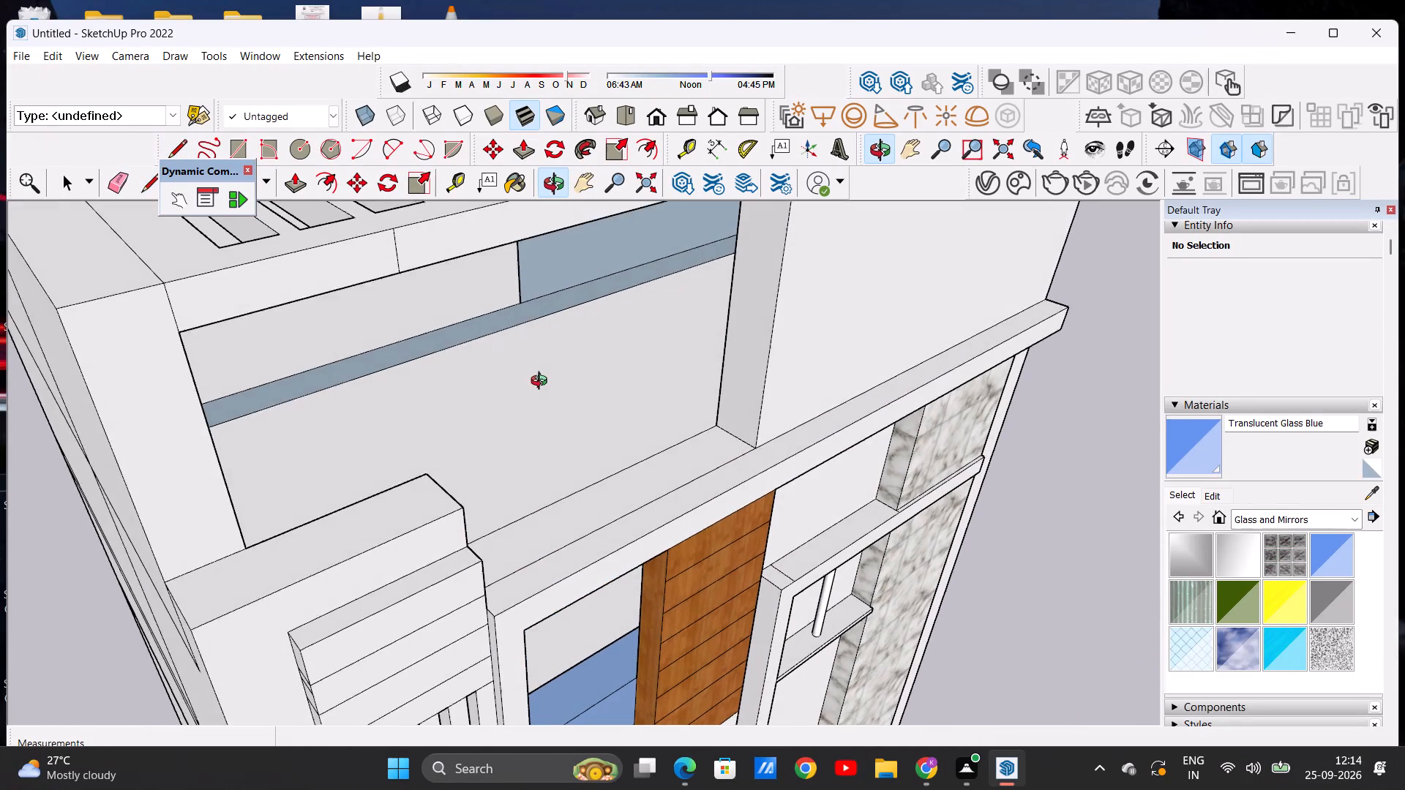
{"action": "middle_click_drag", "start_coordinate": [542, 383], "coordinate": [544, 385]}
{"action": "scroll", "coordinate": [555, 370], "scroll_direction": "down", "scroll_amount": 3}
{"action": "middle_click_drag", "start_coordinate": [547, 353], "coordinate": [611, 324]}
{"action": "scroll", "coordinate": [648, 266], "scroll_direction": "up", "scroll_amount": 3}
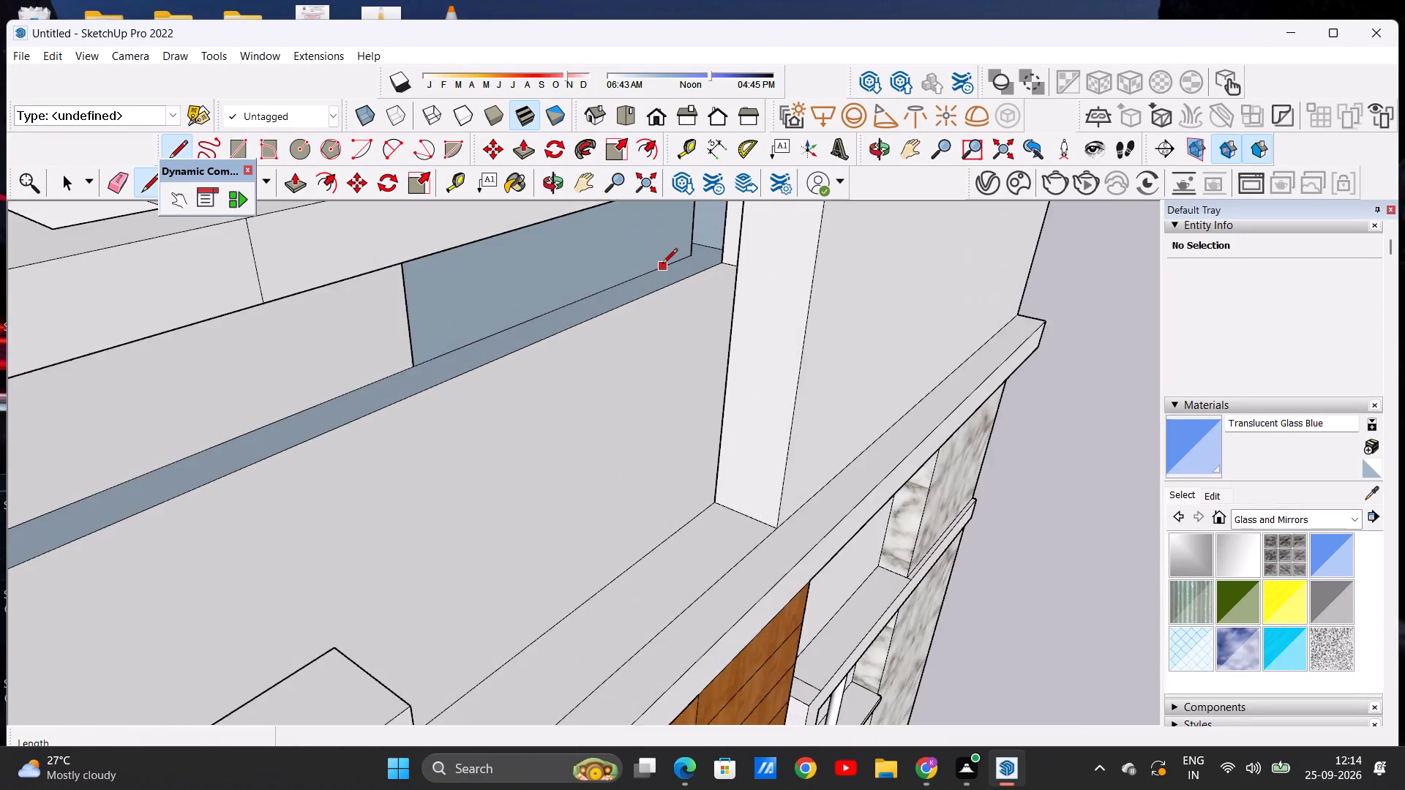
{"action": "scroll", "coordinate": [662, 265], "scroll_direction": "up", "scroll_amount": 12}
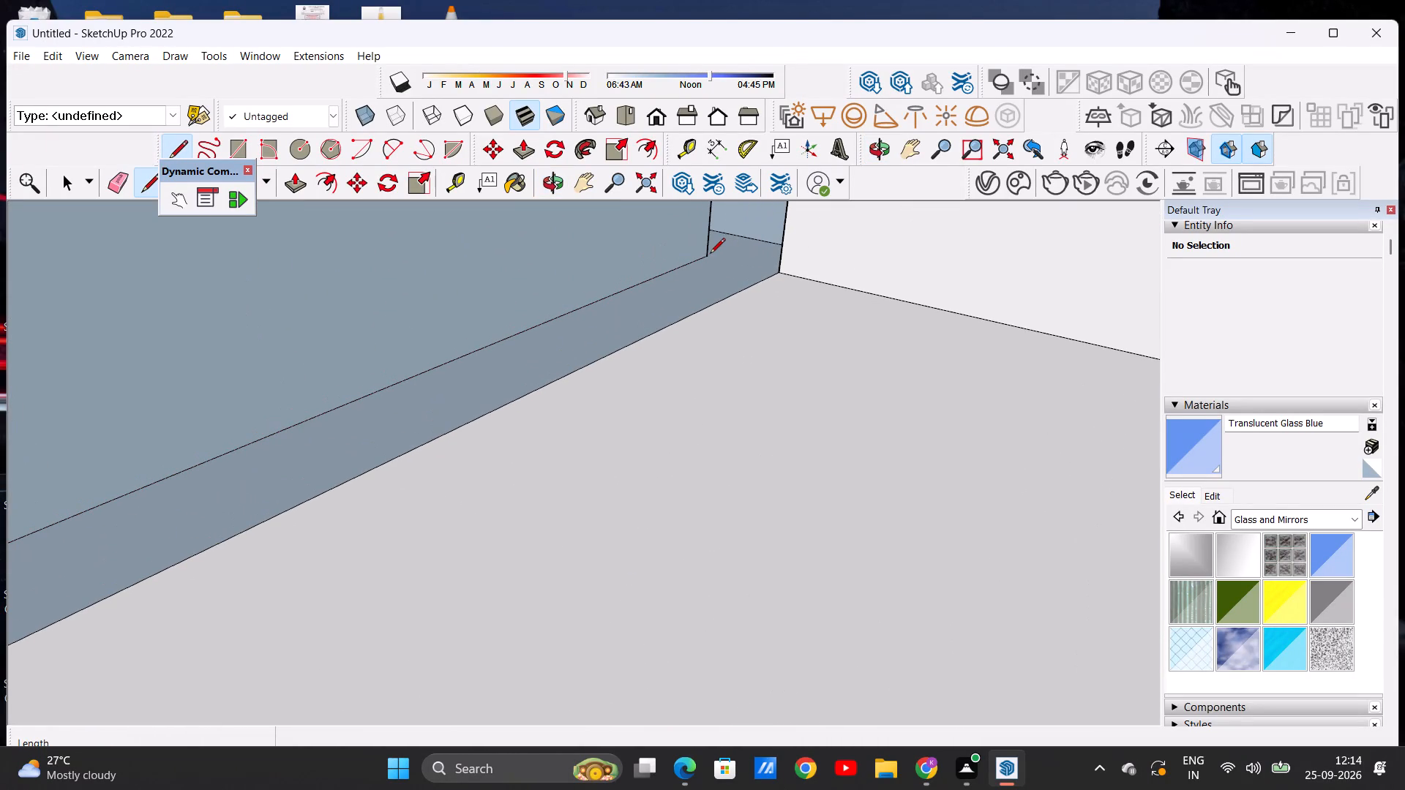
{"action": "left_click", "coordinate": [710, 255]}
{"action": "left_click", "coordinate": [703, 260]}
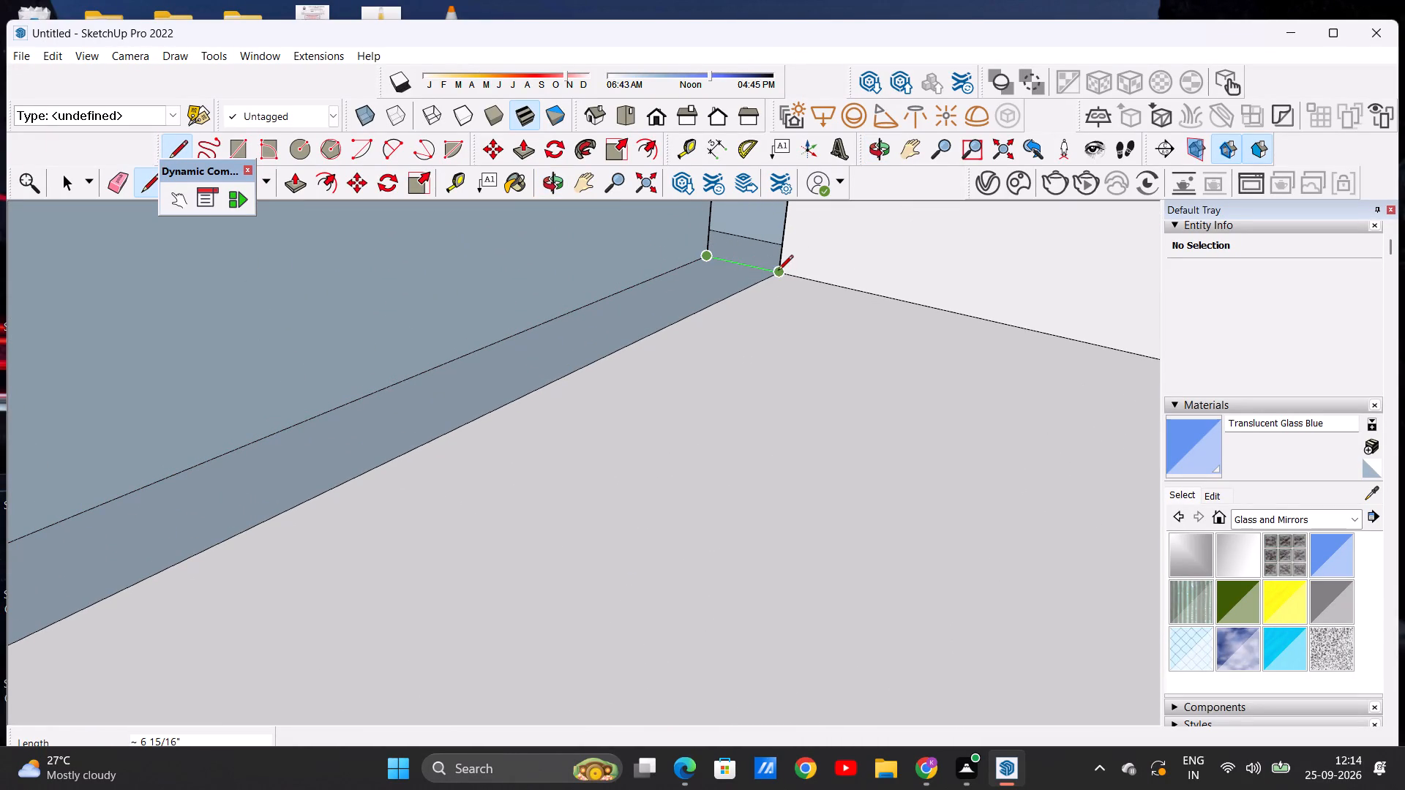
{"action": "left_click", "coordinate": [778, 271]}
Draw a line about 6 15/16" long across the floor strip from the foot of the blue-grey wall's free edge.
{"action": "scroll", "coordinate": [729, 329], "scroll_direction": "down", "scroll_amount": 12}
{"action": "middle_click_drag", "start_coordinate": [713, 424], "coordinate": [714, 412]}
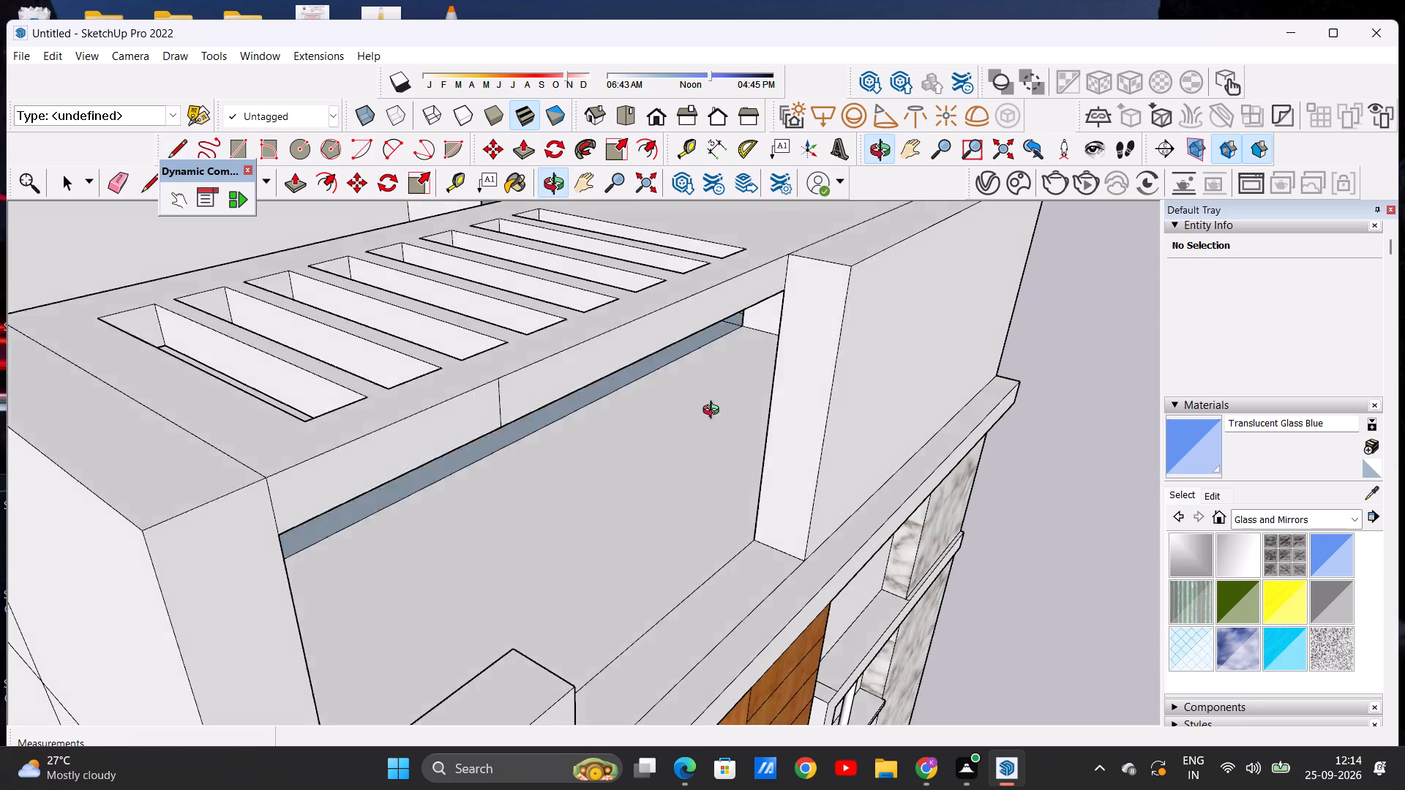
{"action": "middle_click_drag", "start_coordinate": [714, 412], "coordinate": [691, 303]}
{"action": "scroll", "coordinate": [708, 251], "scroll_direction": "up", "scroll_amount": 7}
{"action": "scroll", "coordinate": [798, 252], "scroll_direction": "up", "scroll_amount": 4}
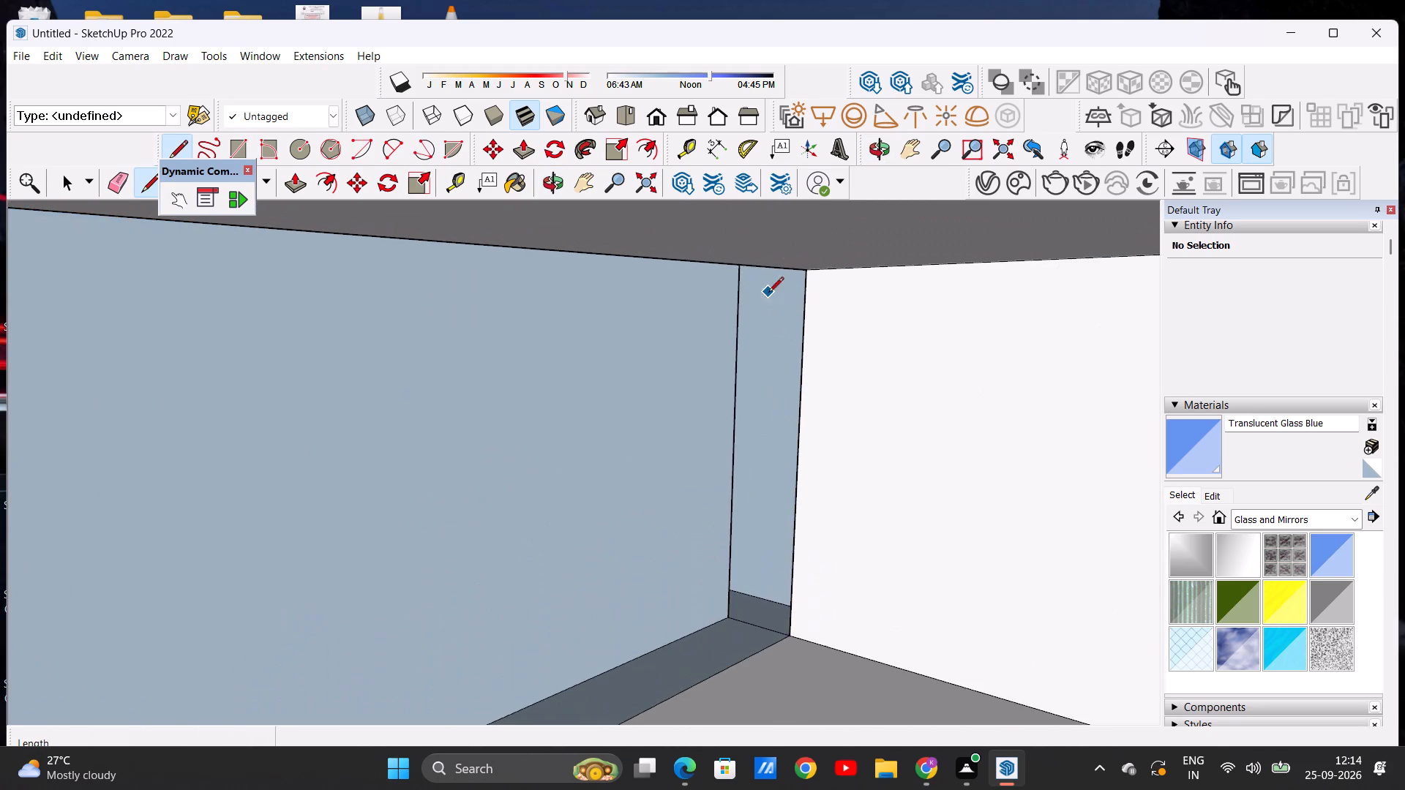
{"action": "scroll", "coordinate": [769, 303], "scroll_direction": "down", "scroll_amount": 6}
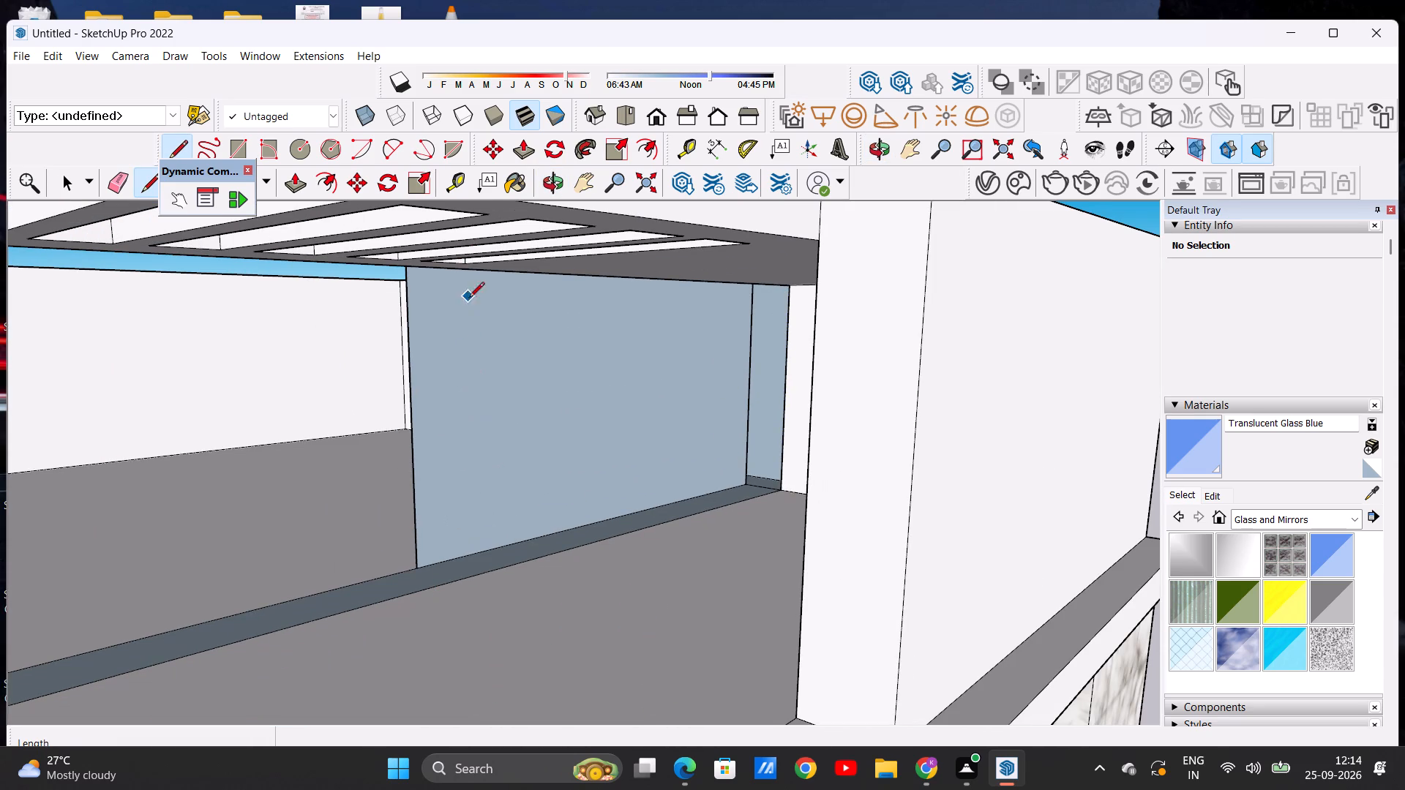
{"action": "middle_click_drag", "start_coordinate": [482, 343], "coordinate": [533, 360]}
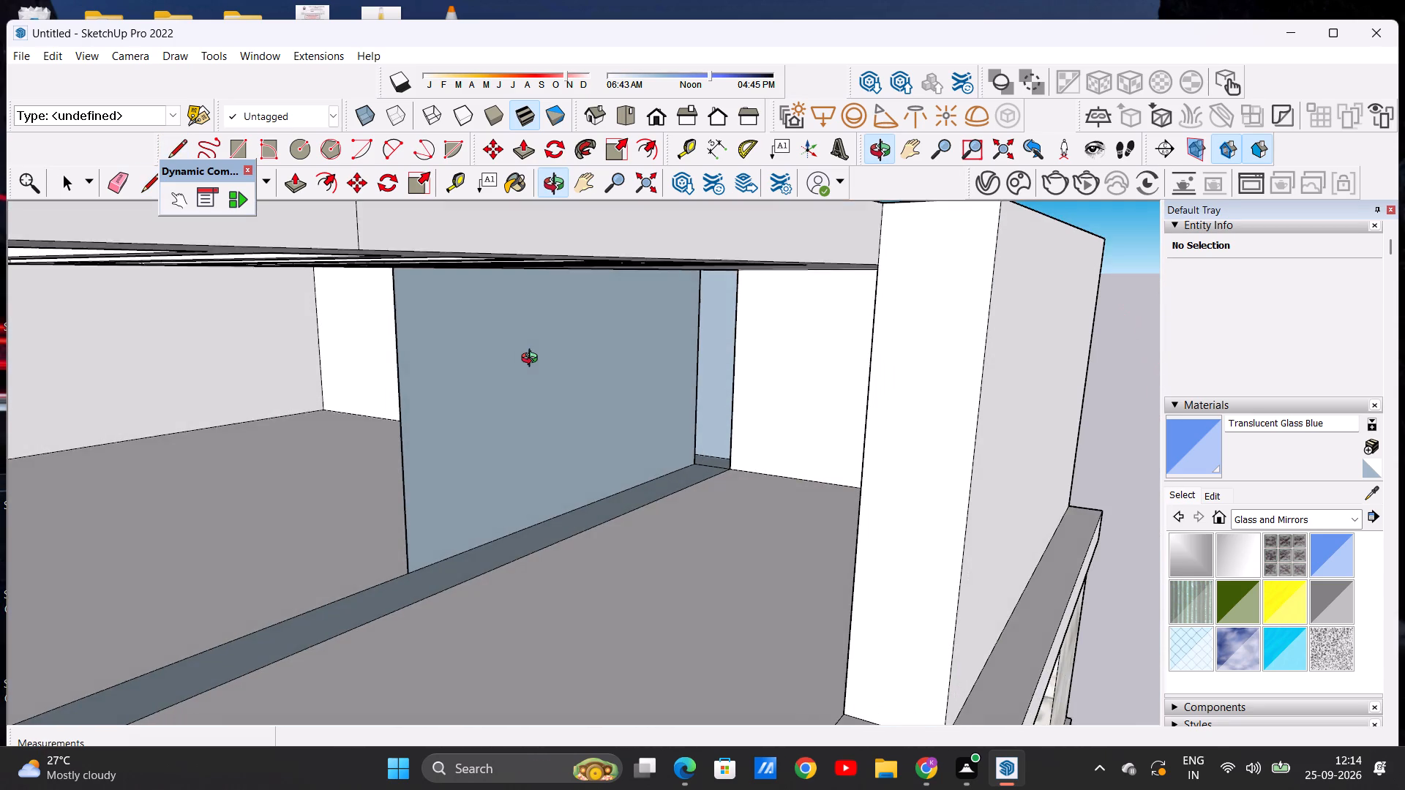
{"action": "middle_click_drag", "start_coordinate": [533, 360], "coordinate": [533, 364]}
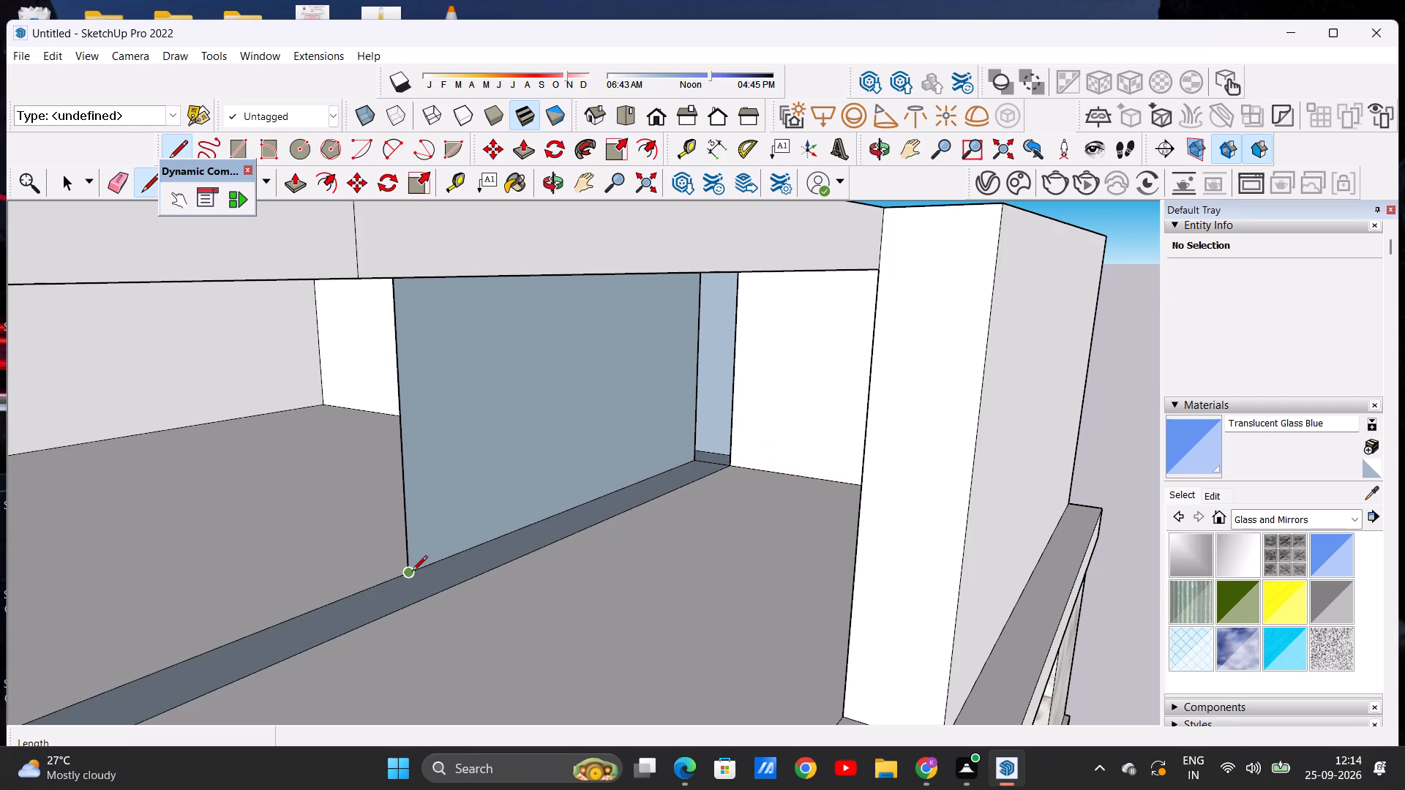
{"action": "left_click", "coordinate": [403, 577]}
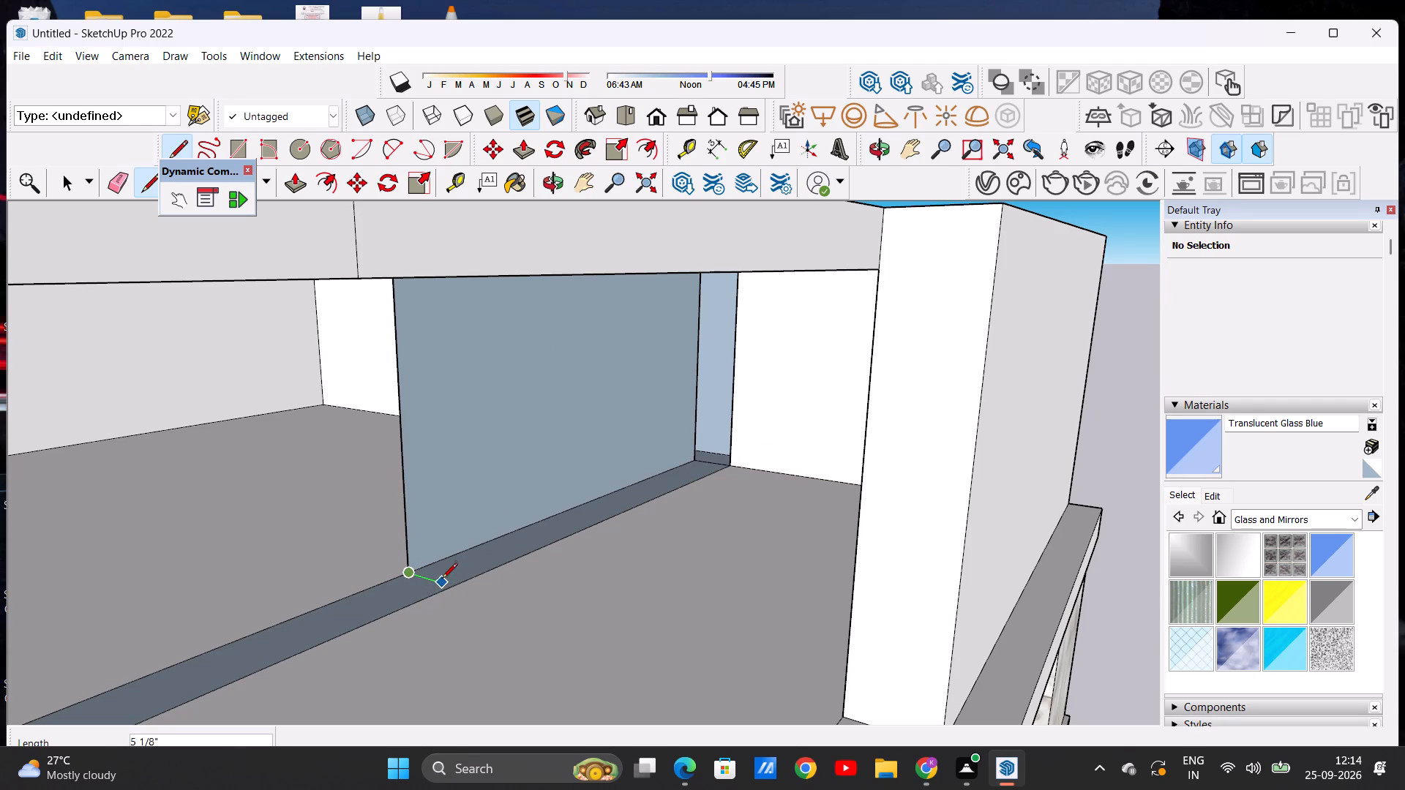
{"action": "left_click", "coordinate": [449, 590]}
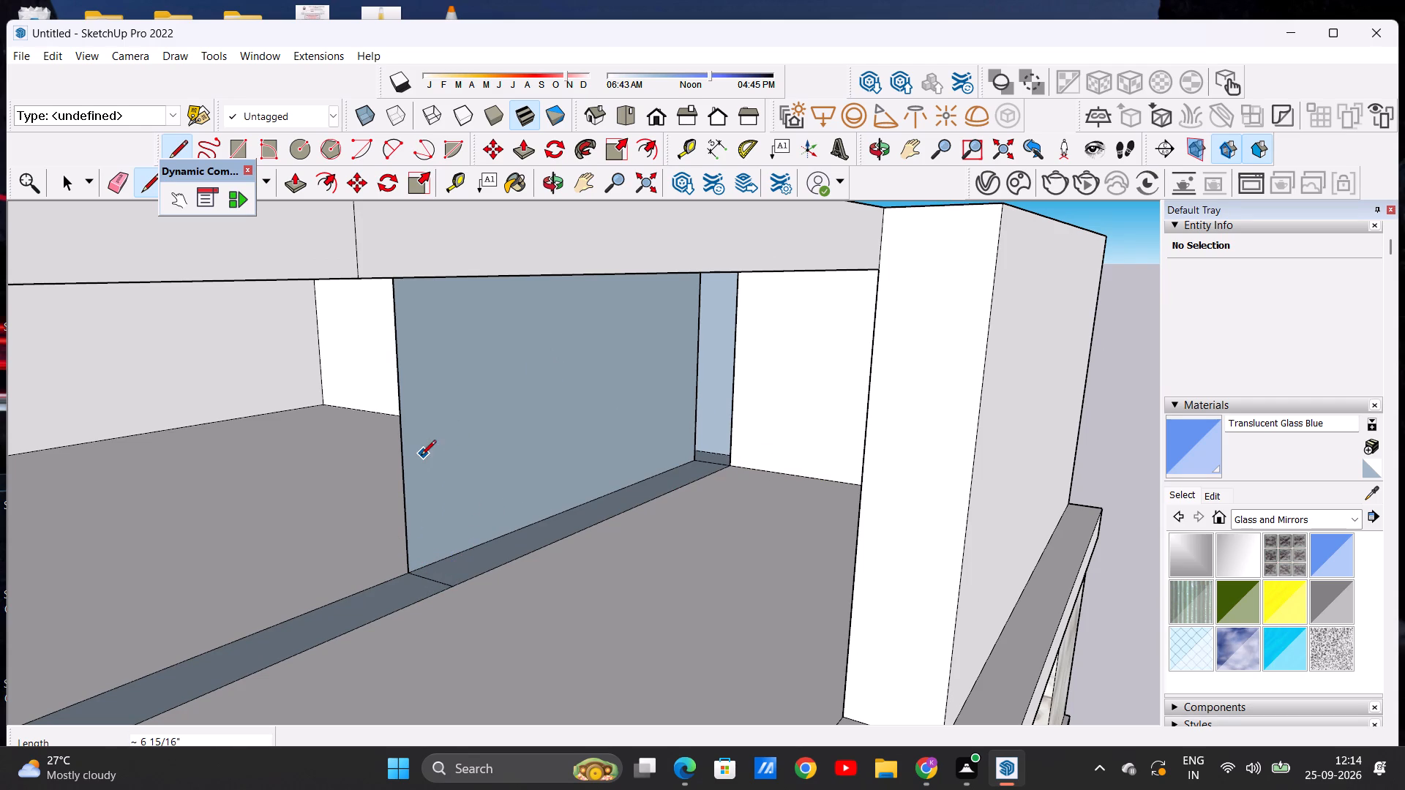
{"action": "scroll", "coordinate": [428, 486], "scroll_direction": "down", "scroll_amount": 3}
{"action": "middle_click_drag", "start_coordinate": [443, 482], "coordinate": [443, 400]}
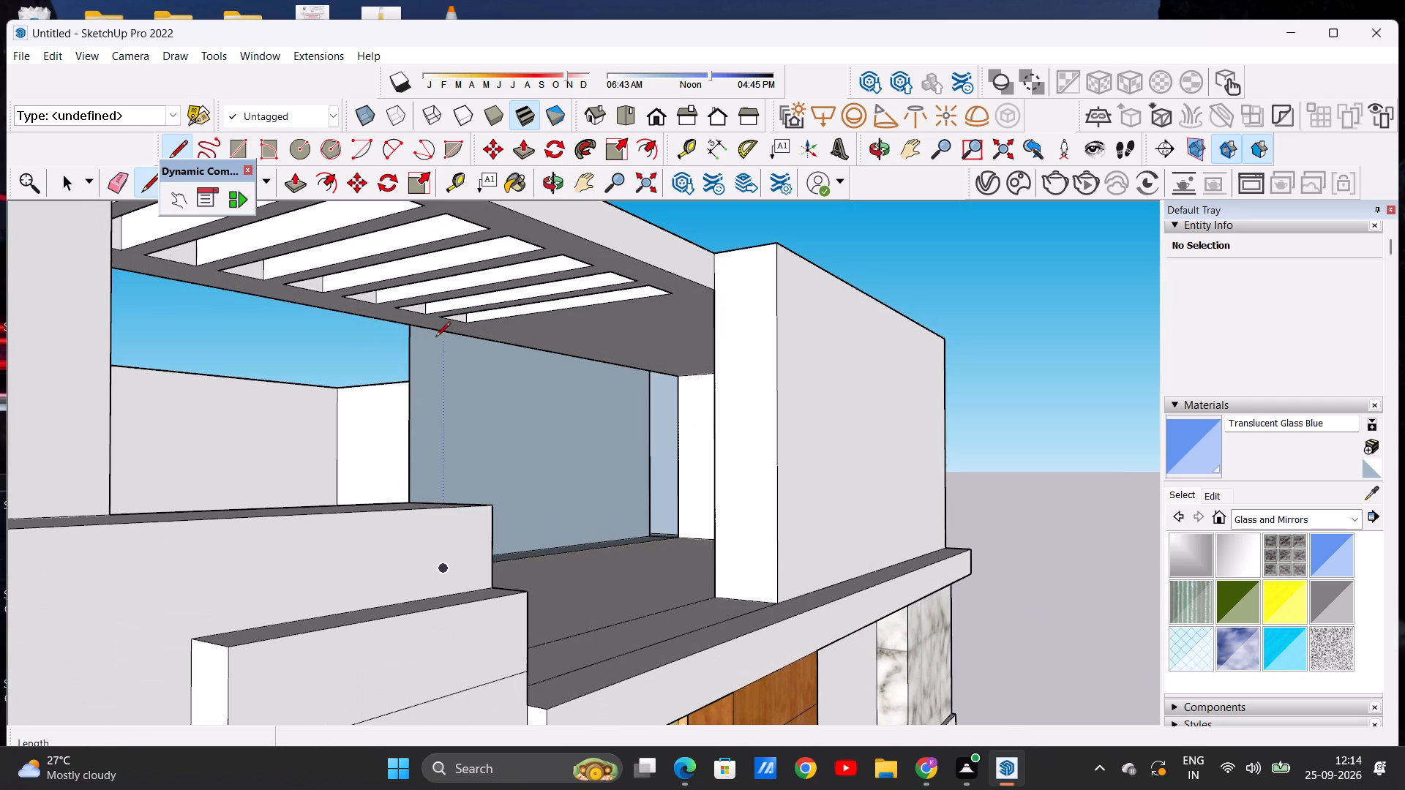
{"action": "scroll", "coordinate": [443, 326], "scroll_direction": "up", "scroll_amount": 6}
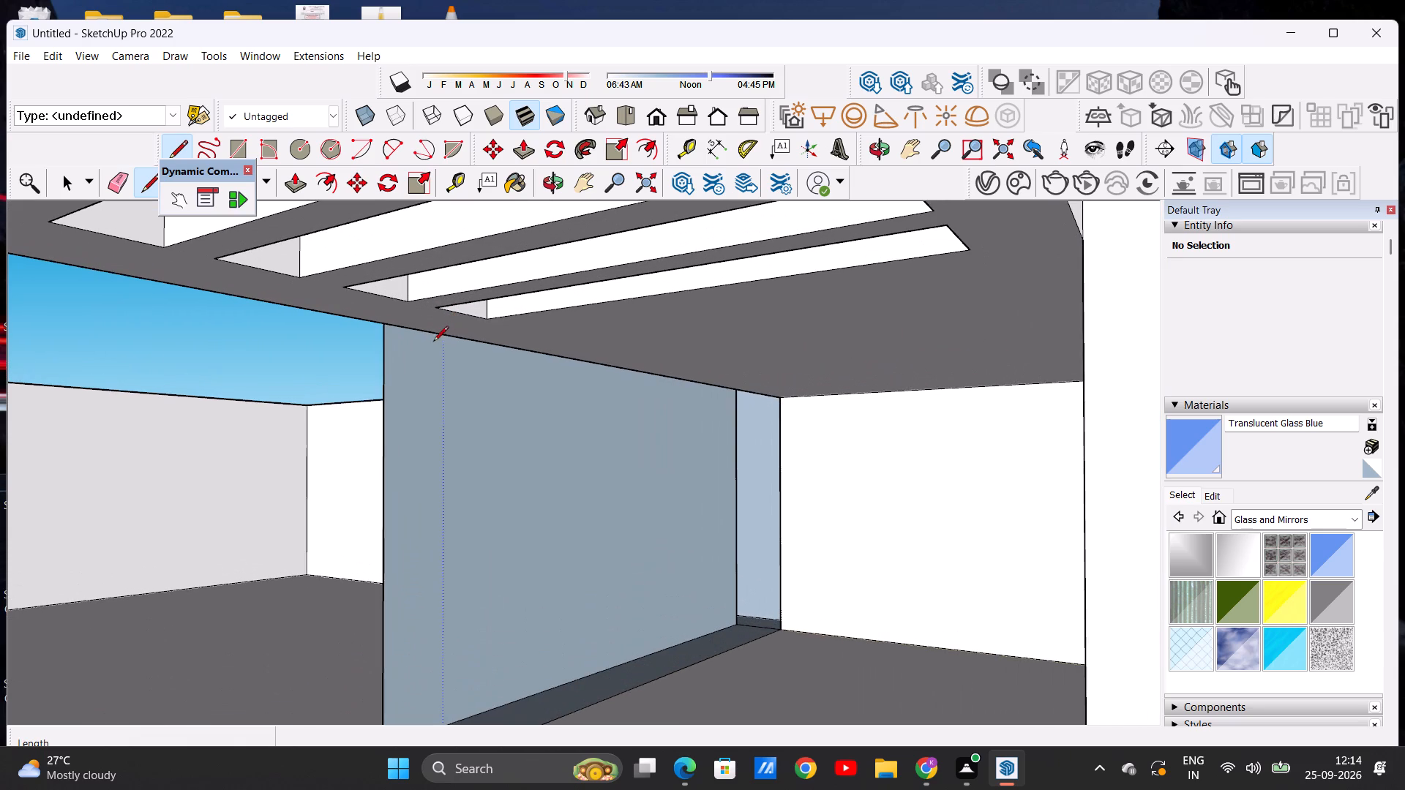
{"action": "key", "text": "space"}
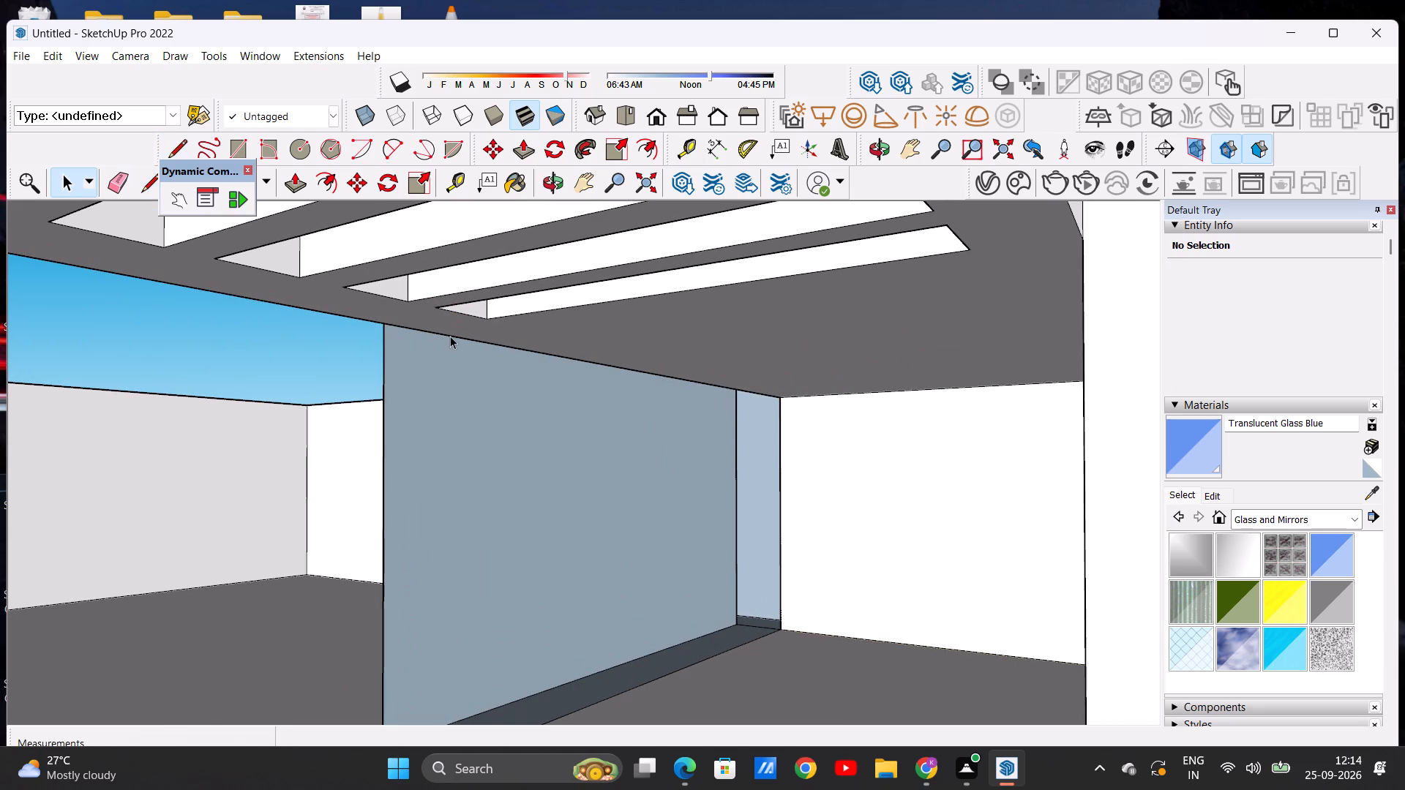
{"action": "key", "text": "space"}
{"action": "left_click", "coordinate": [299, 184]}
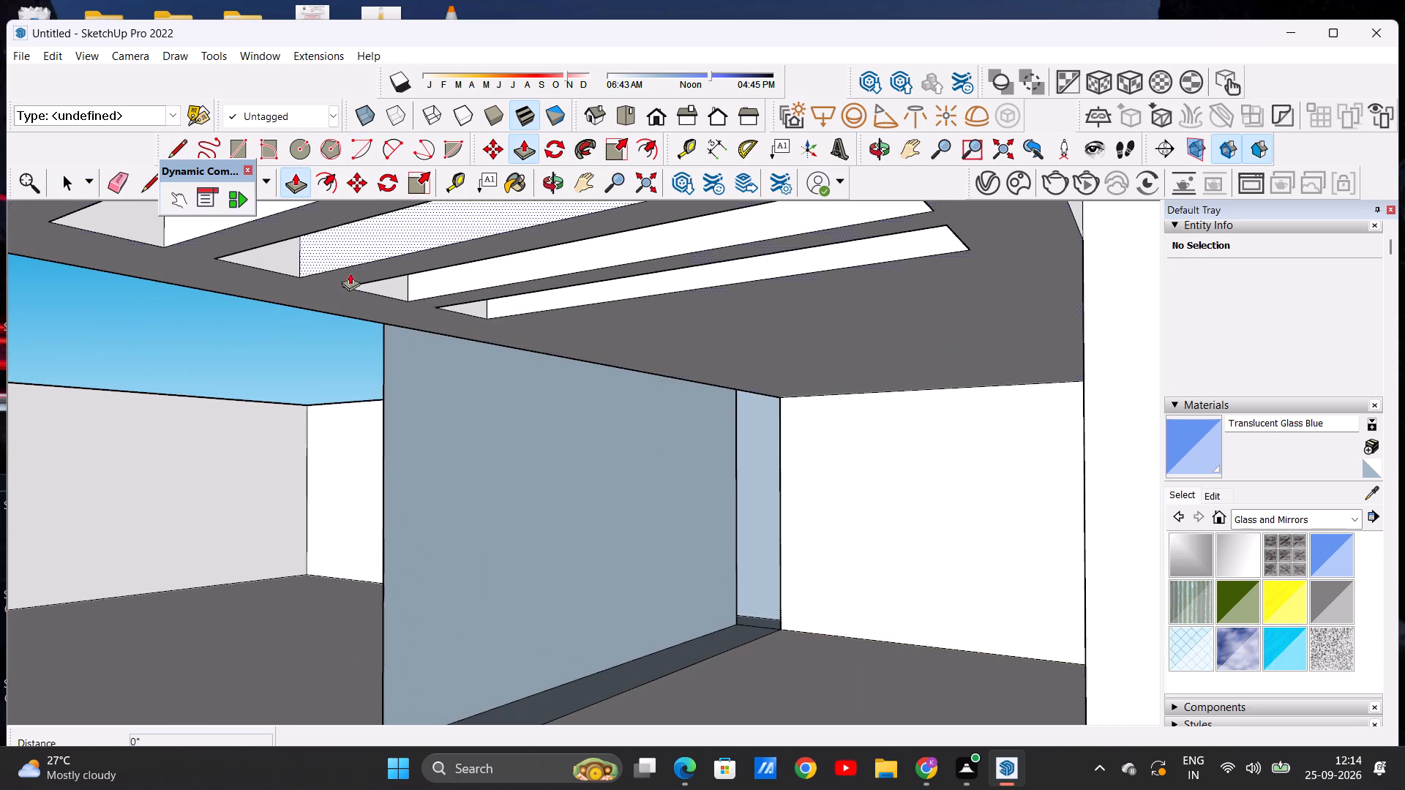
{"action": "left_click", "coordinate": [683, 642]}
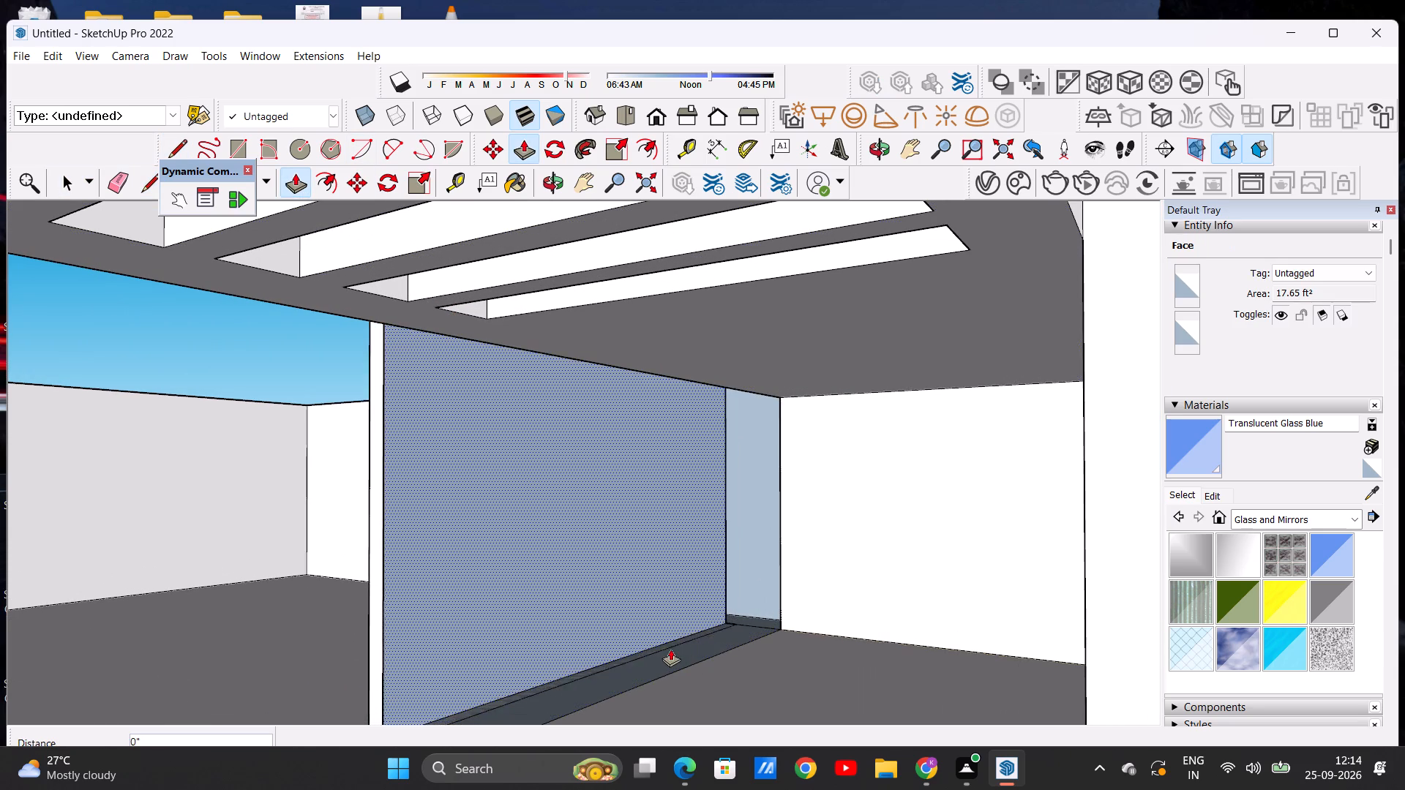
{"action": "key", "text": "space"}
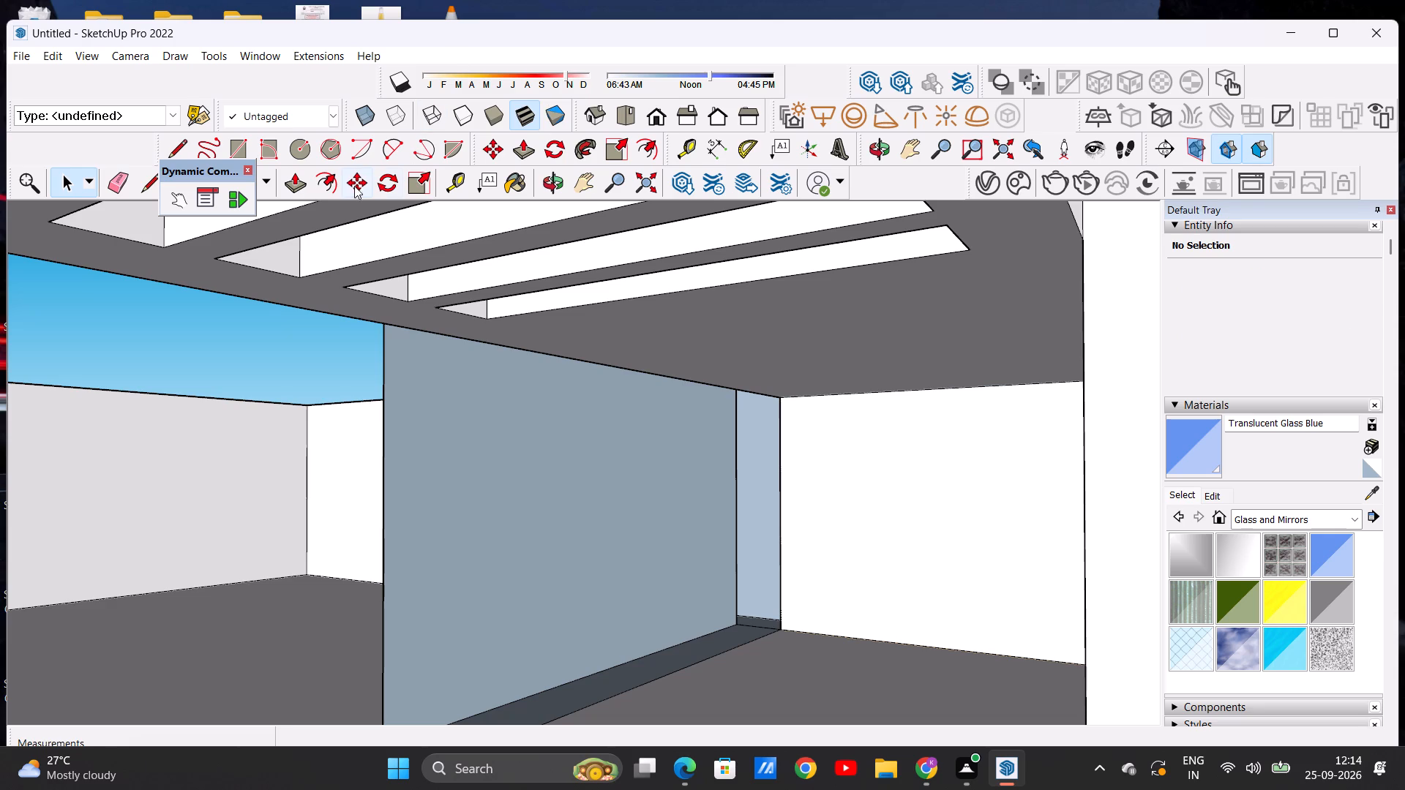
Push/Pull the strip section along the blue-grey wall up 2' 9 1/2" towards the underside of the slotted slab.
{"action": "left_click", "coordinate": [284, 180]}
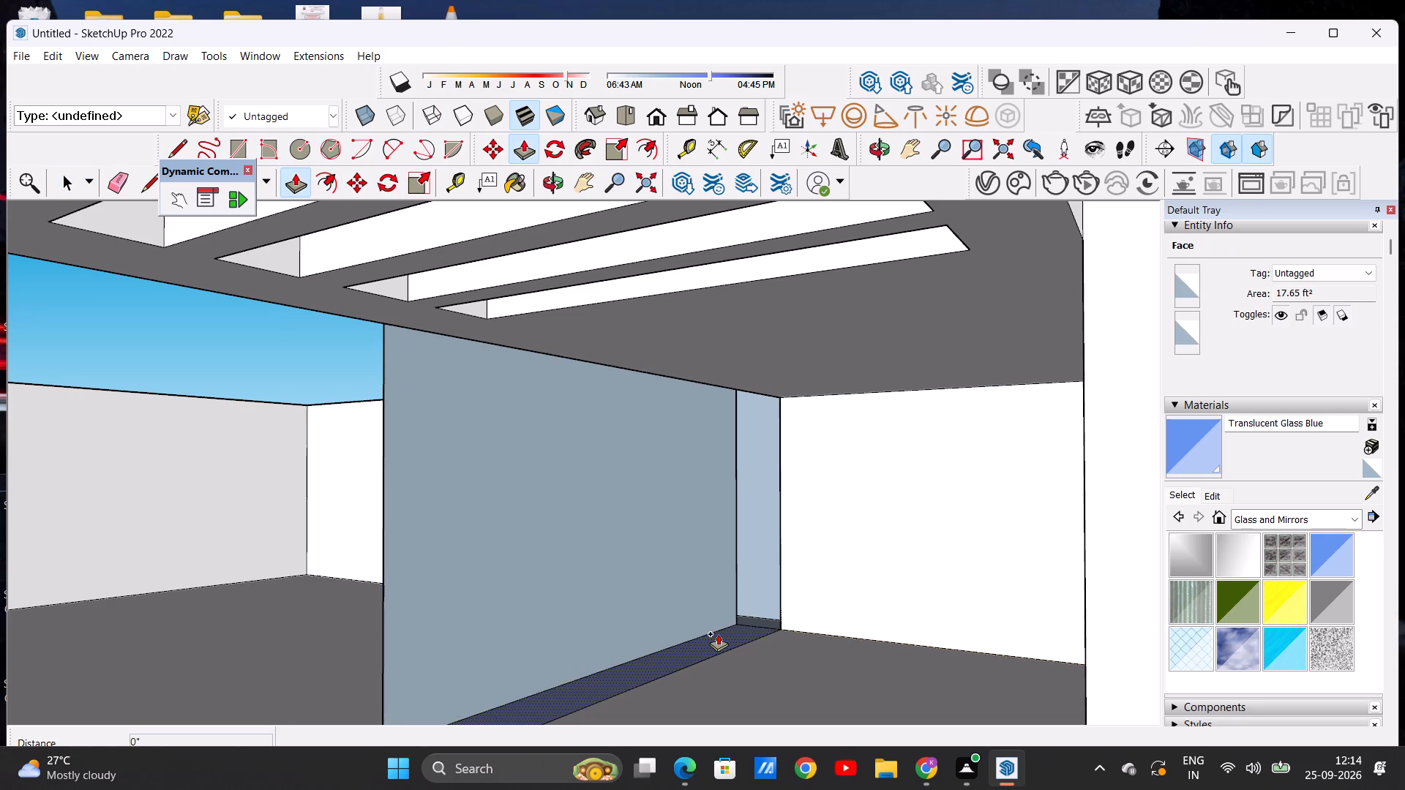
{"action": "left_click", "coordinate": [718, 633]}
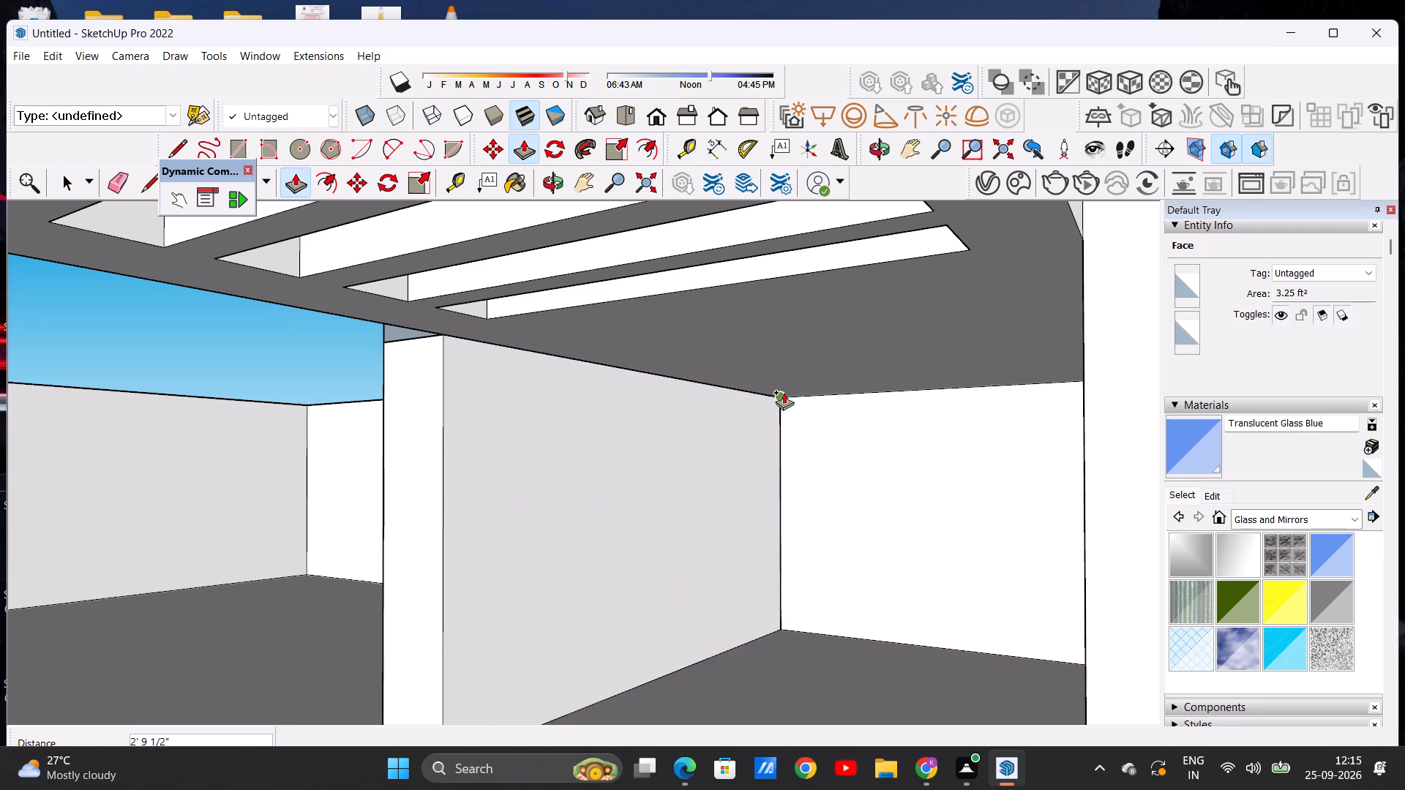
{"action": "left_click", "coordinate": [781, 388]}
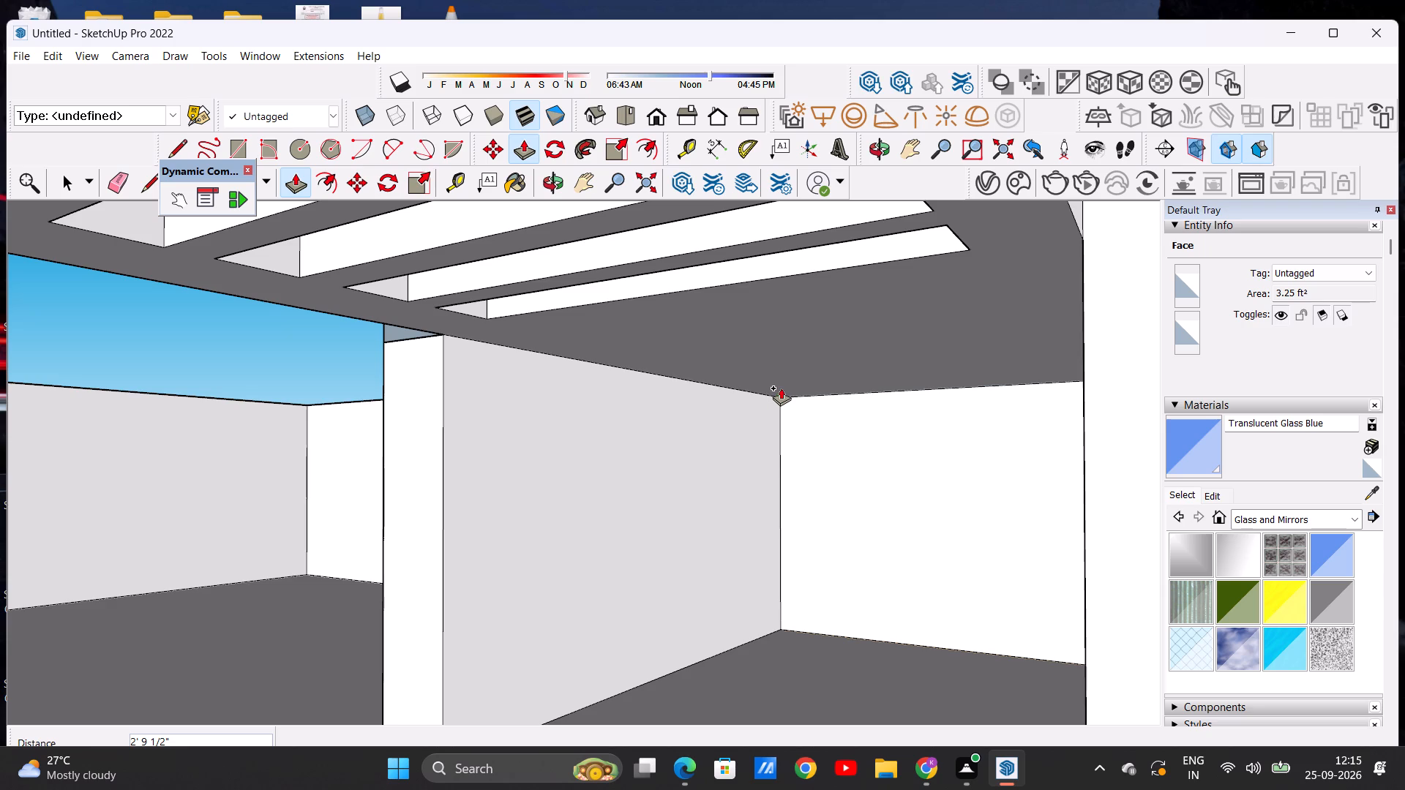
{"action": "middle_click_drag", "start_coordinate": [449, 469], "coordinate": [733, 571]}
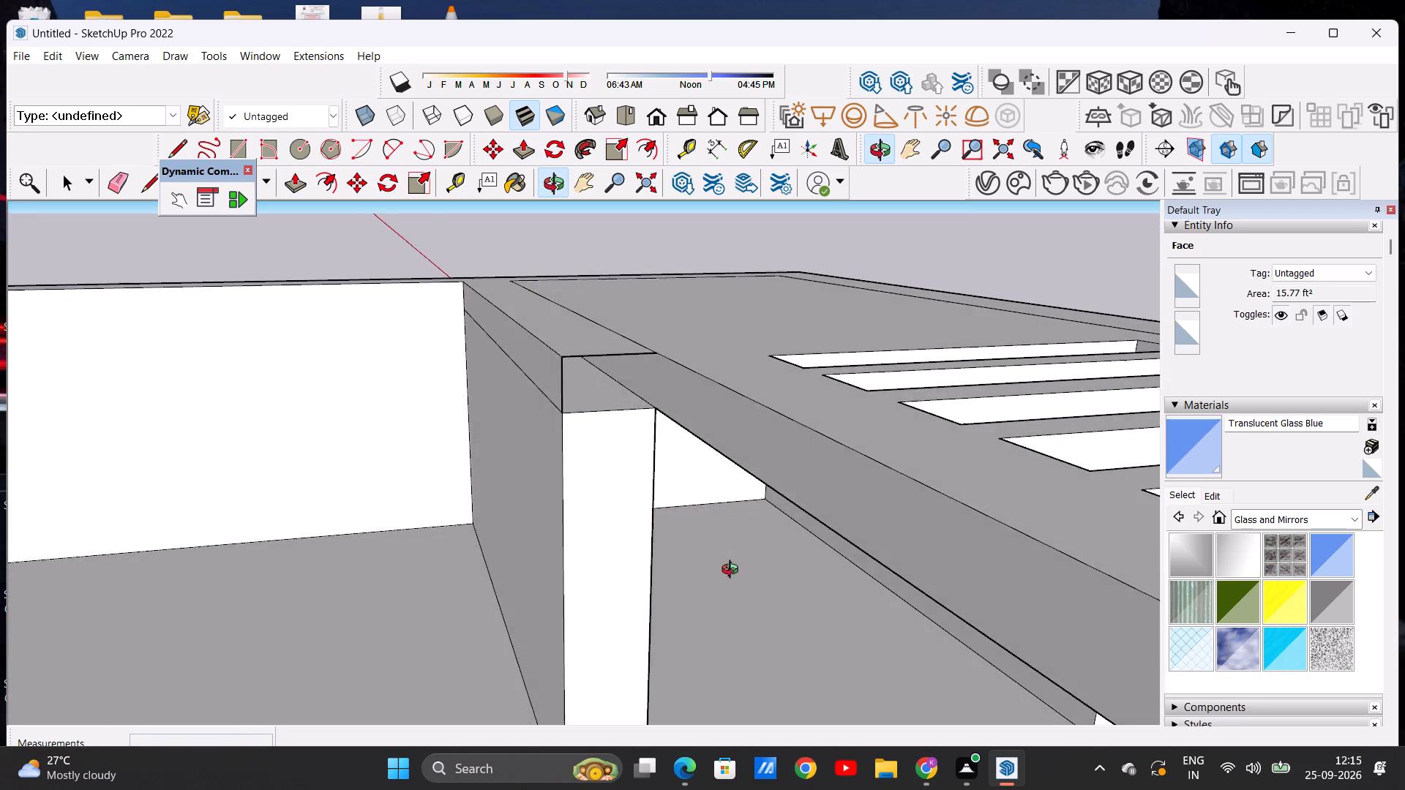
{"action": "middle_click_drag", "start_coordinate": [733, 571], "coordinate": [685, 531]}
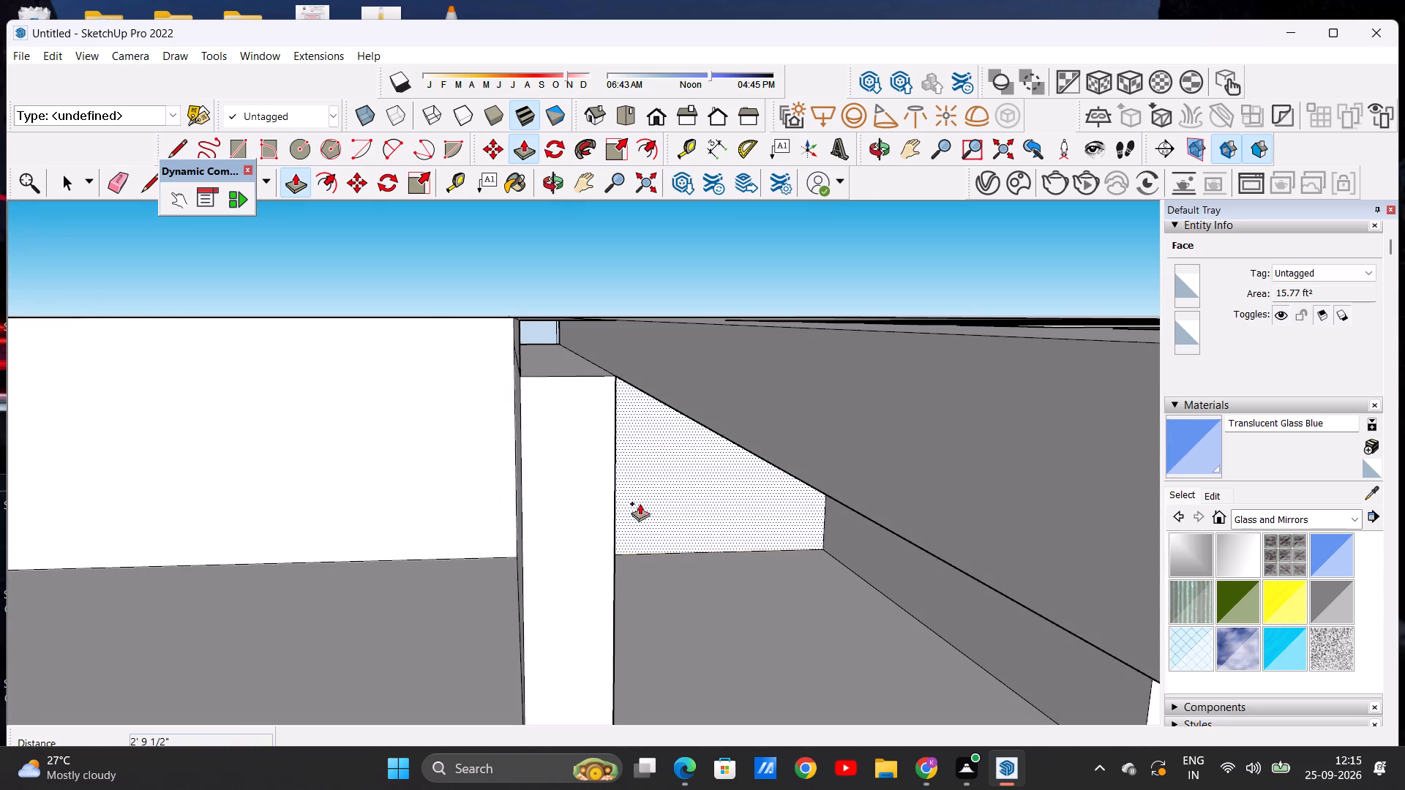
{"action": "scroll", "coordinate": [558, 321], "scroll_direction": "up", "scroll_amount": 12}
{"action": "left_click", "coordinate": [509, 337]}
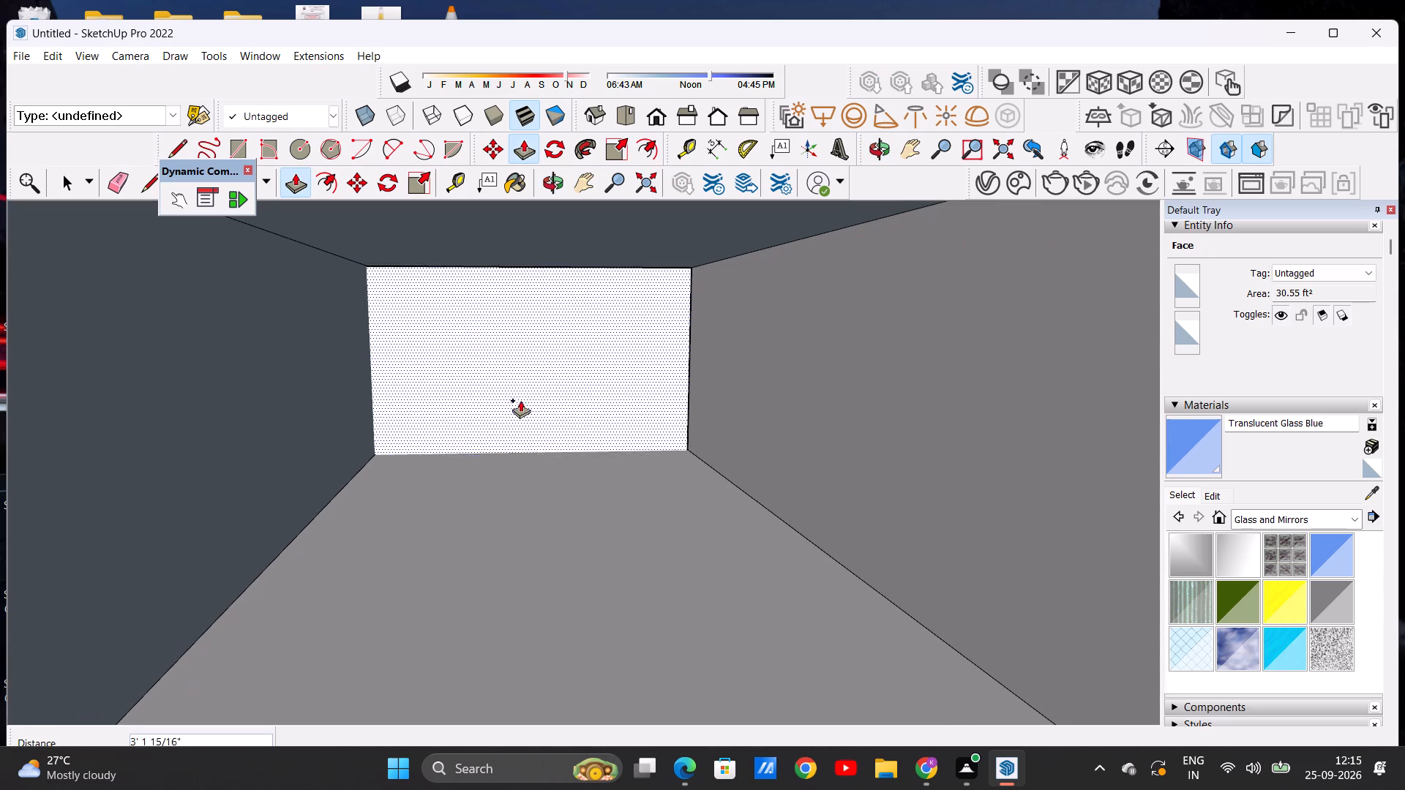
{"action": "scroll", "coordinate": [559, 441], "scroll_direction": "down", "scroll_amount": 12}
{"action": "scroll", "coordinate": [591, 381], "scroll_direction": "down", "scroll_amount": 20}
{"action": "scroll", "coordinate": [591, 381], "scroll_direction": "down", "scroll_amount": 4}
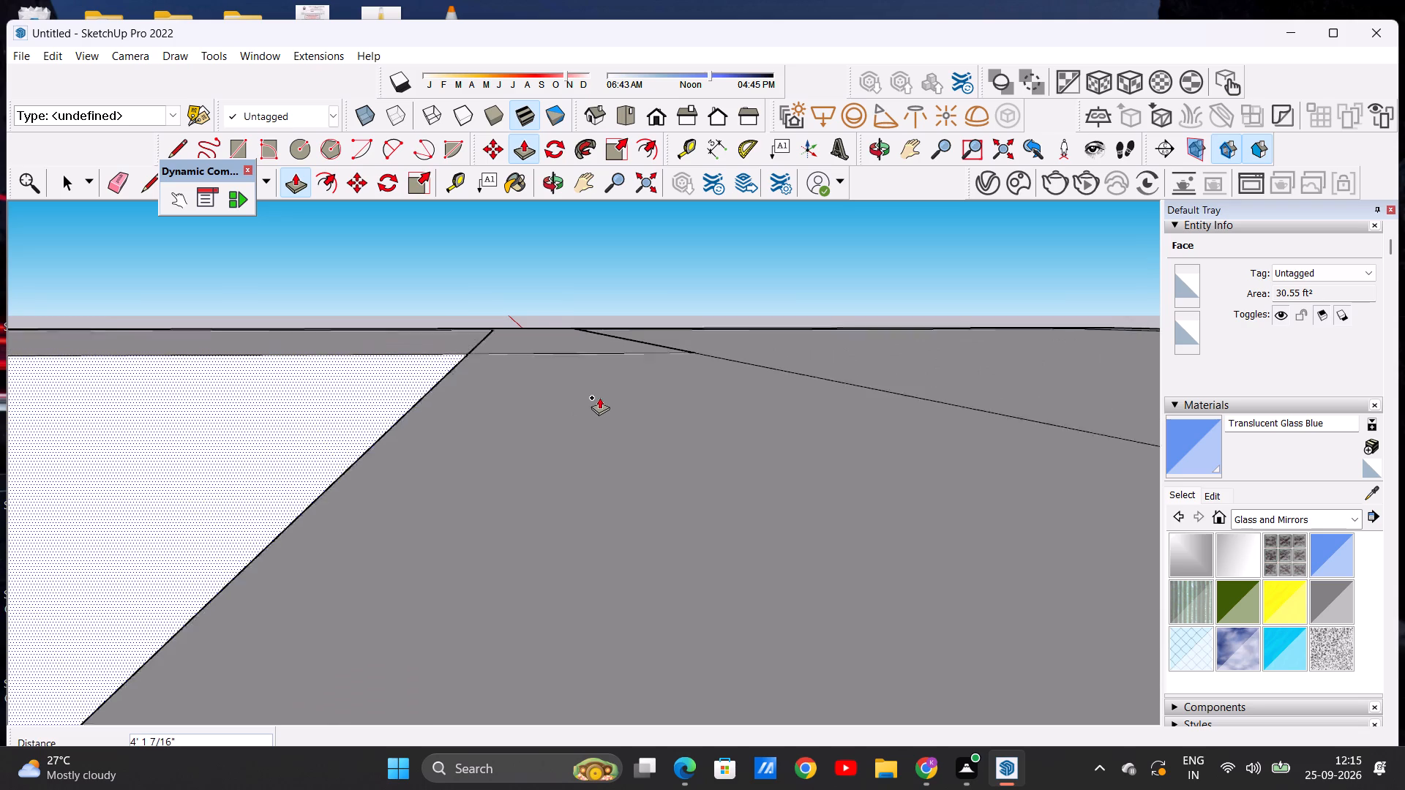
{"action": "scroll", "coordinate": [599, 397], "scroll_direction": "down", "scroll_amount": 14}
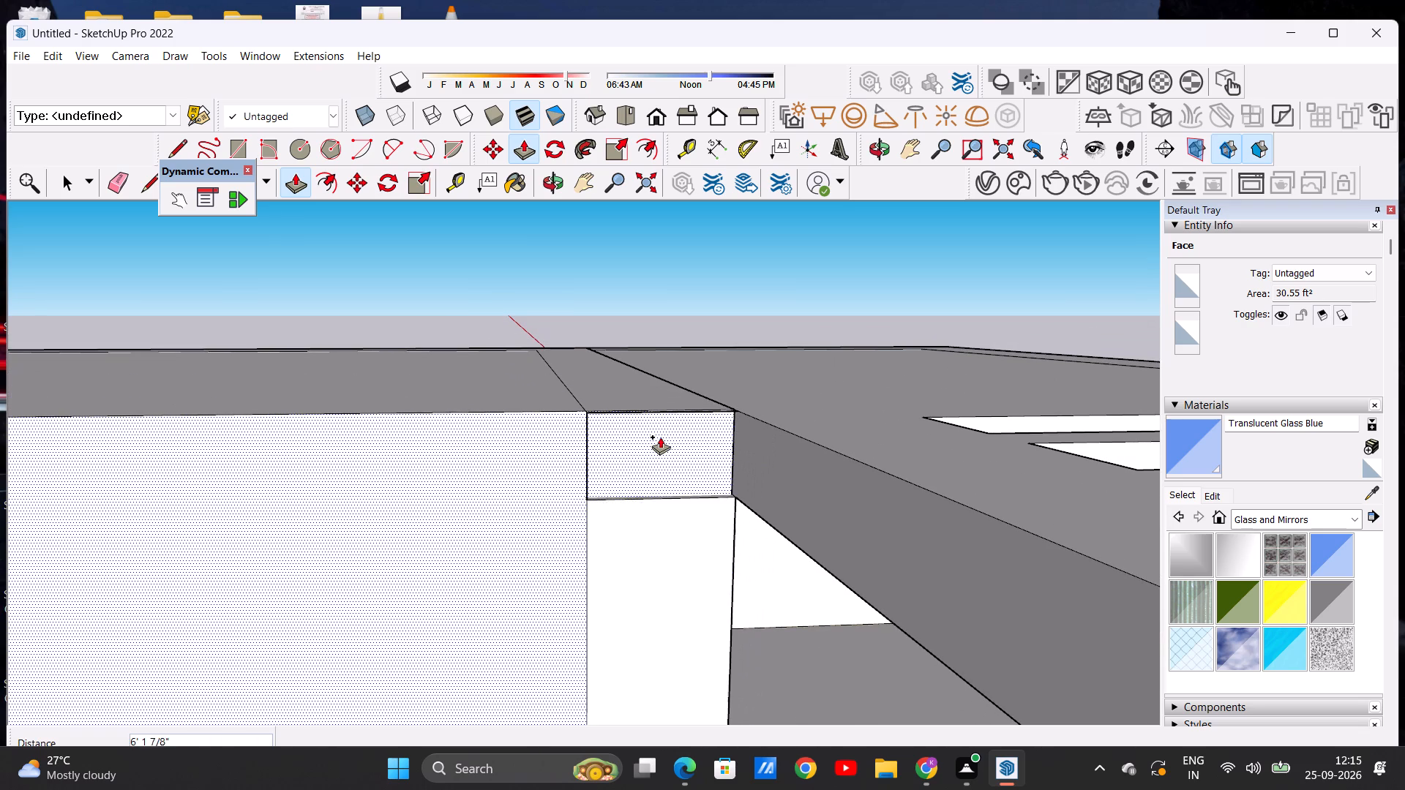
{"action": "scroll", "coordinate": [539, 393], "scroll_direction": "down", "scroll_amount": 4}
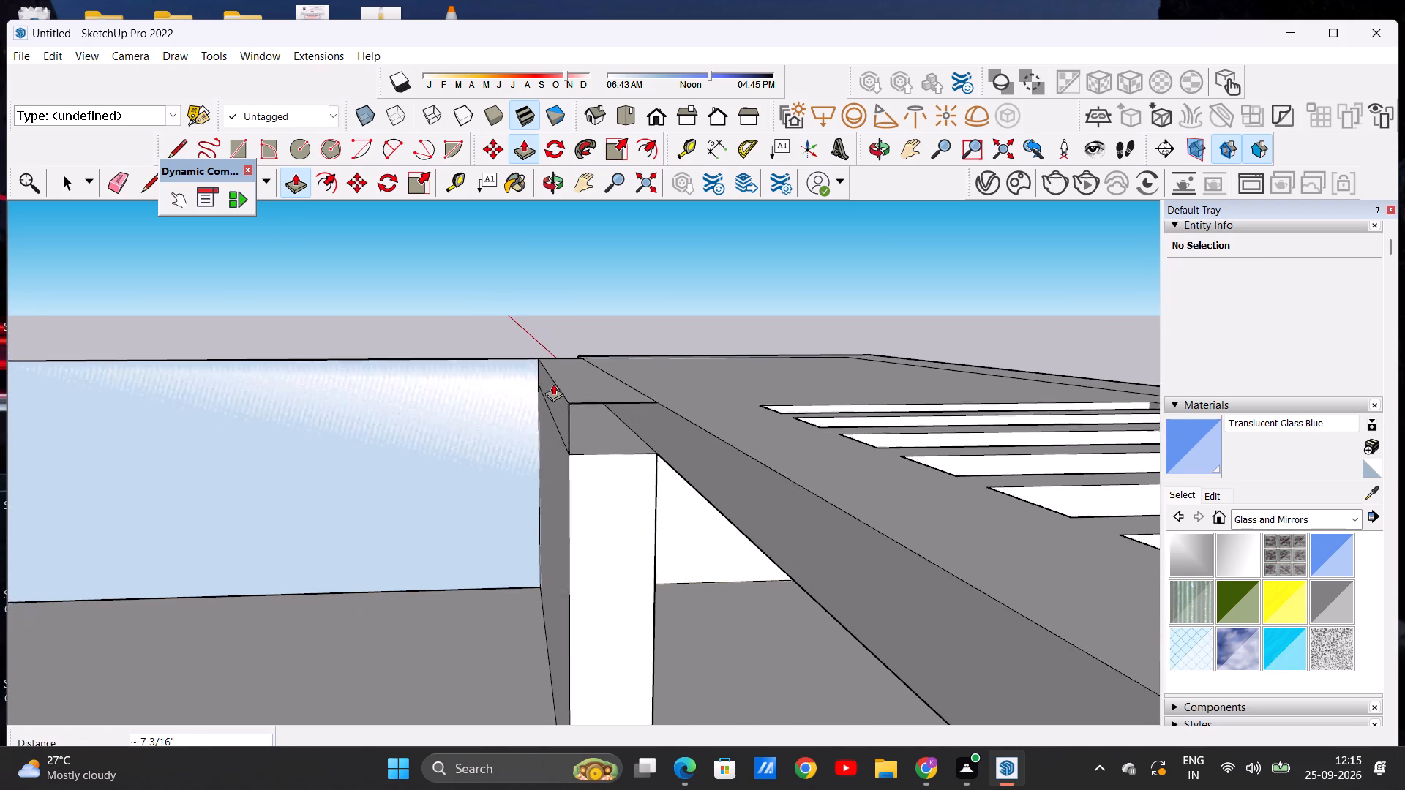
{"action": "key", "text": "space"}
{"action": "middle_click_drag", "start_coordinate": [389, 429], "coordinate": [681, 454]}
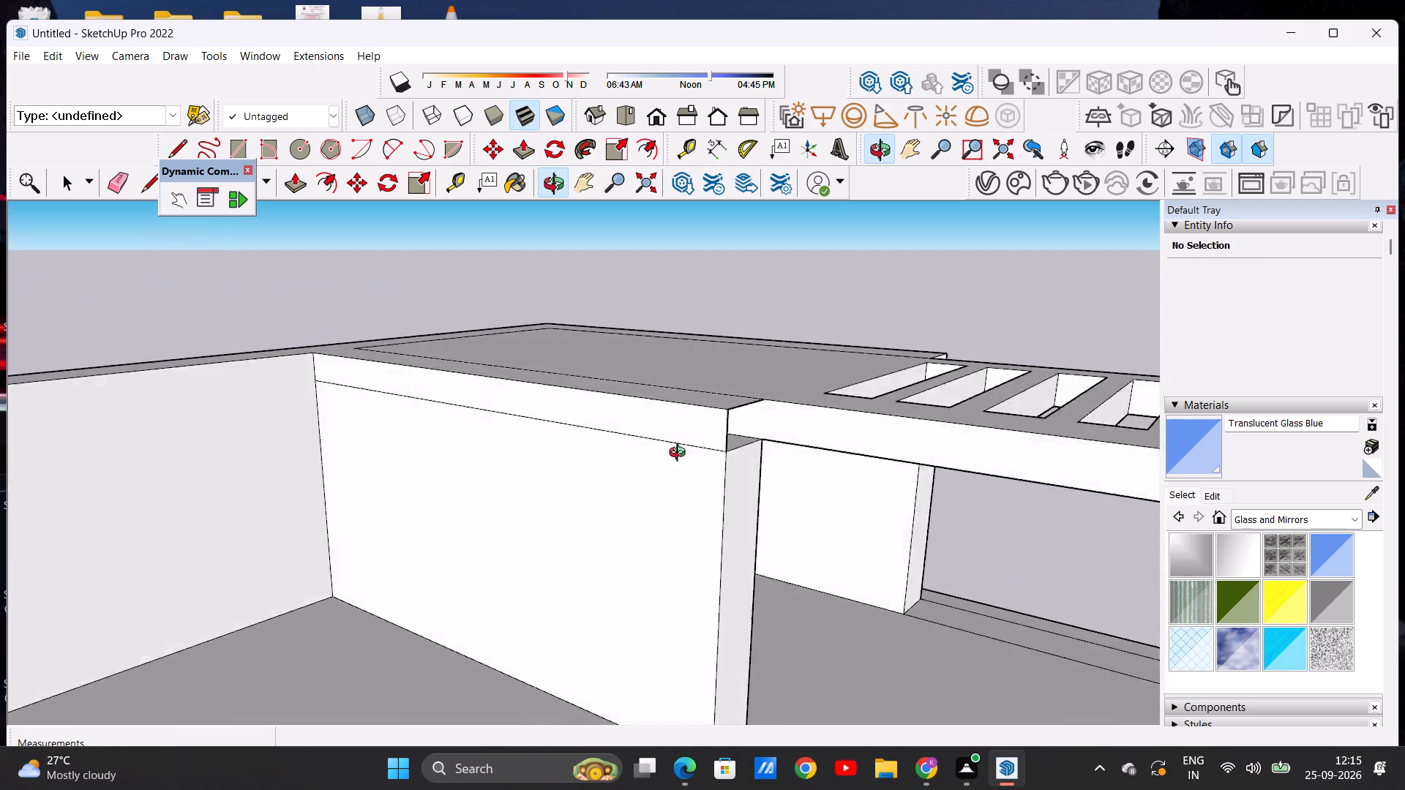
Draw a 4" line at the top of the narrow wall end beside the slotted slab, closing the open end face.
{"action": "middle_click_drag", "start_coordinate": [681, 454], "coordinate": [456, 398]}
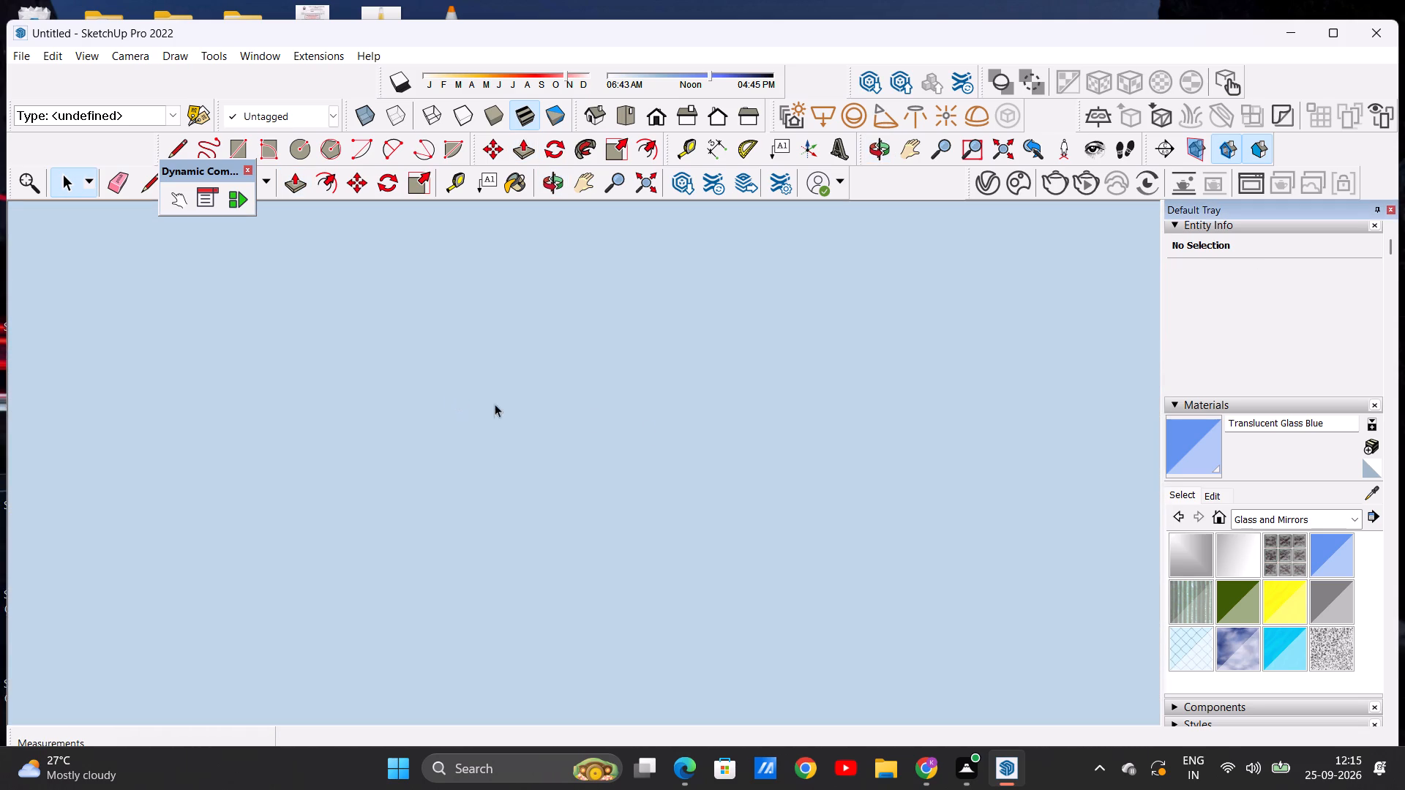
{"action": "scroll", "coordinate": [649, 451], "scroll_direction": "down", "scroll_amount": 20}
{"action": "scroll", "coordinate": [649, 451], "scroll_direction": "down", "scroll_amount": 5}
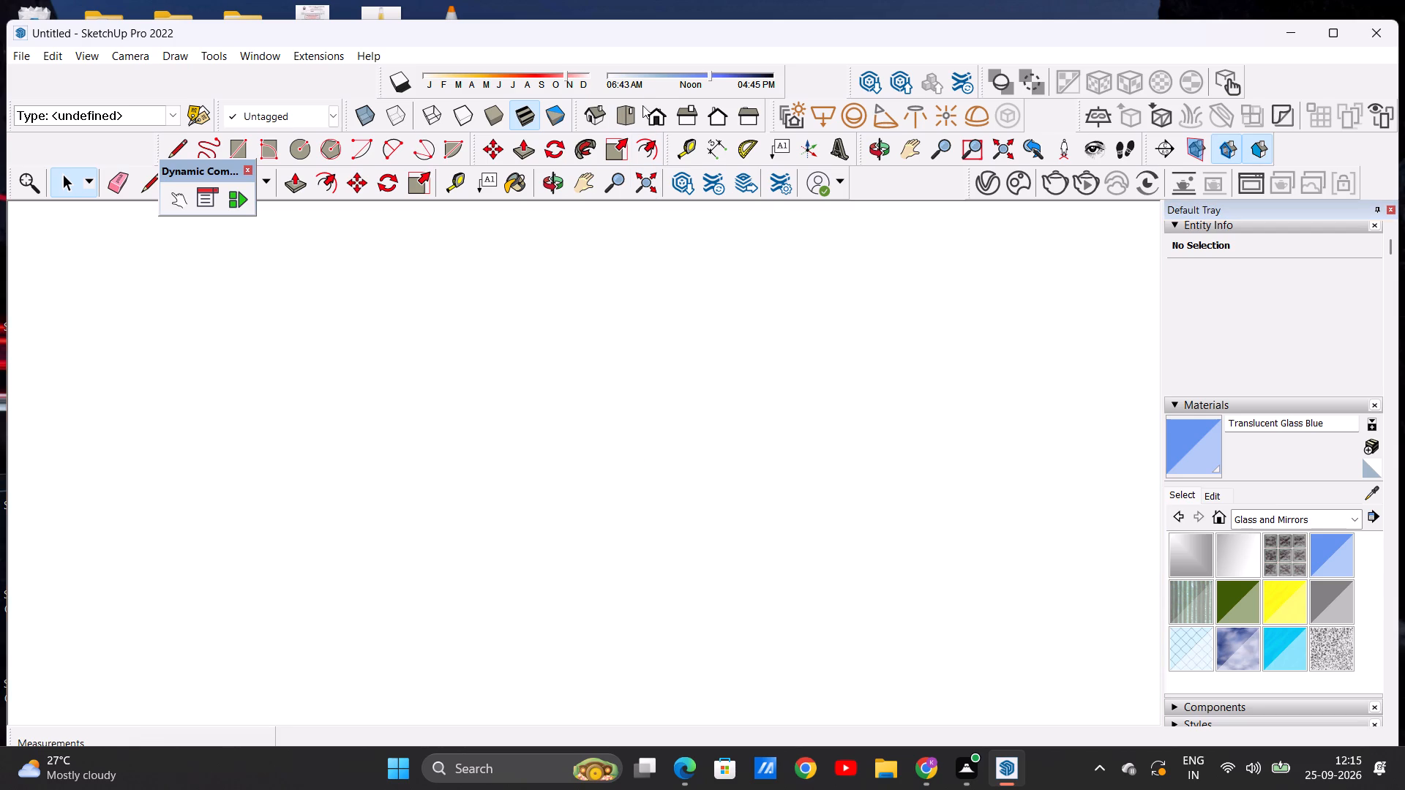
{"action": "left_click", "coordinate": [630, 104]}
{"action": "scroll", "coordinate": [499, 452], "scroll_direction": "down", "scroll_amount": 10}
{"action": "middle_click_drag", "start_coordinate": [364, 658], "coordinate": [480, 418]}
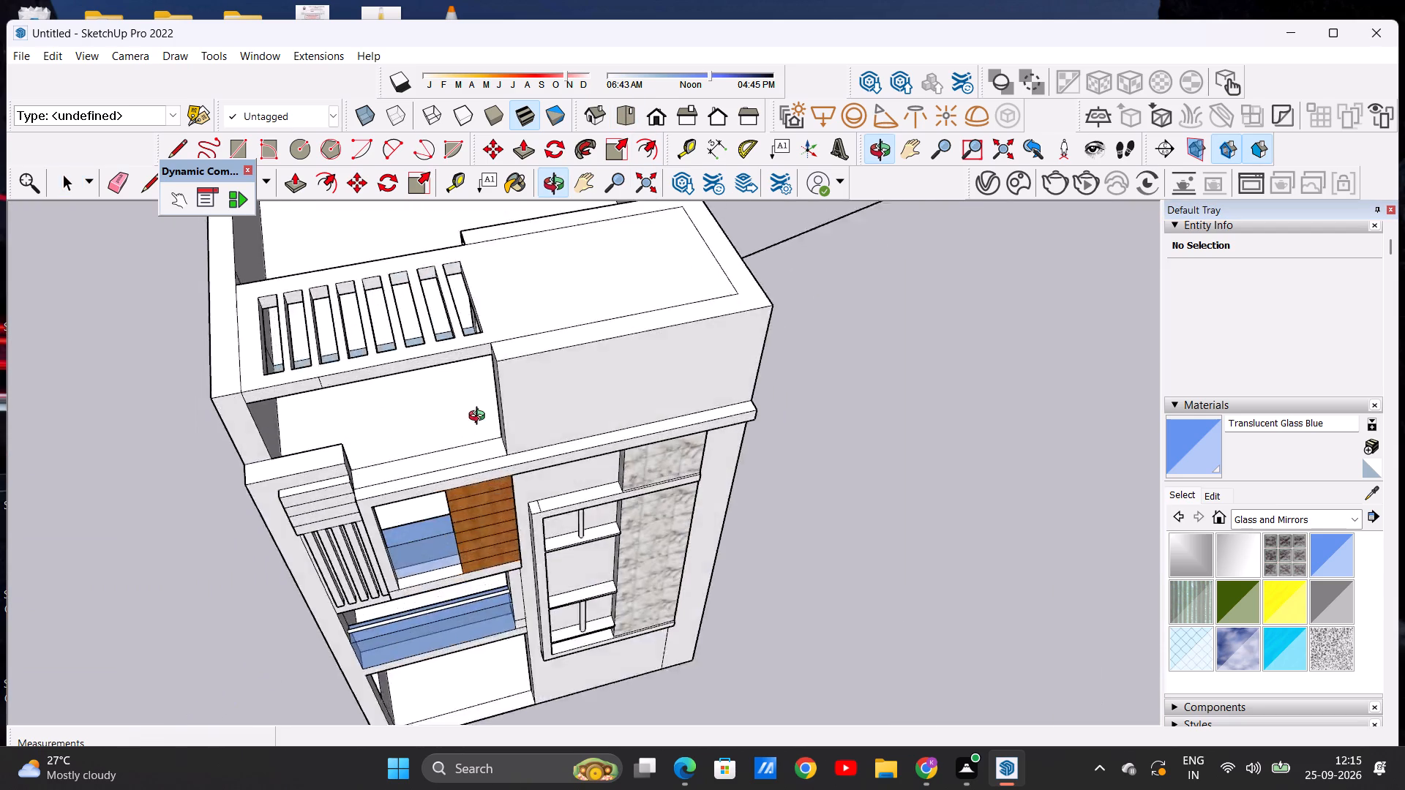
{"action": "middle_click_drag", "start_coordinate": [480, 418], "coordinate": [479, 296]}
{"action": "scroll", "coordinate": [432, 292], "scroll_direction": "up", "scroll_amount": 7}
{"action": "middle_click_drag", "start_coordinate": [449, 361], "coordinate": [479, 407]}
{"action": "scroll", "coordinate": [468, 421], "scroll_direction": "down", "scroll_amount": 4}
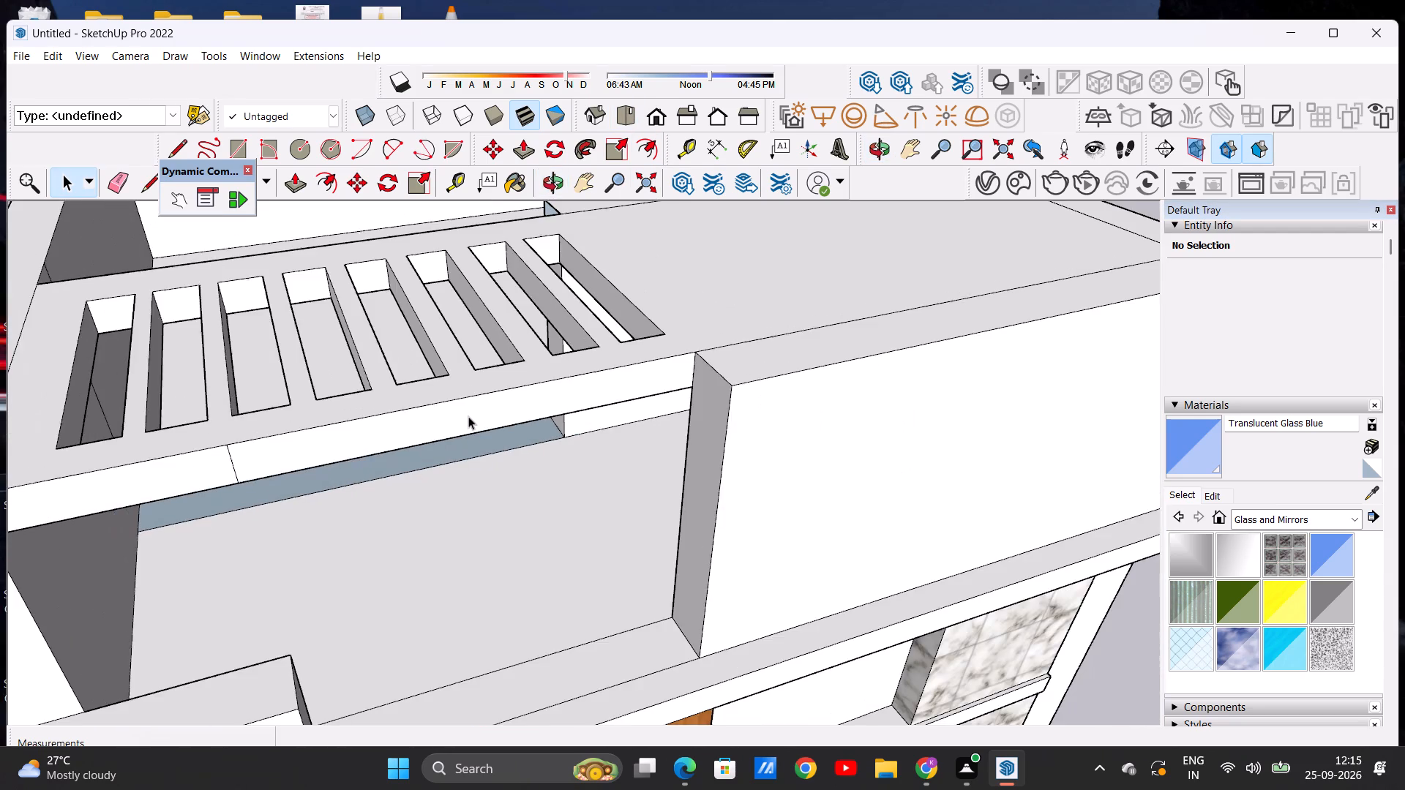
{"action": "middle_click_drag", "start_coordinate": [487, 565], "coordinate": [581, 337]}
{"action": "middle_click_drag", "start_coordinate": [484, 357], "coordinate": [765, 453]}
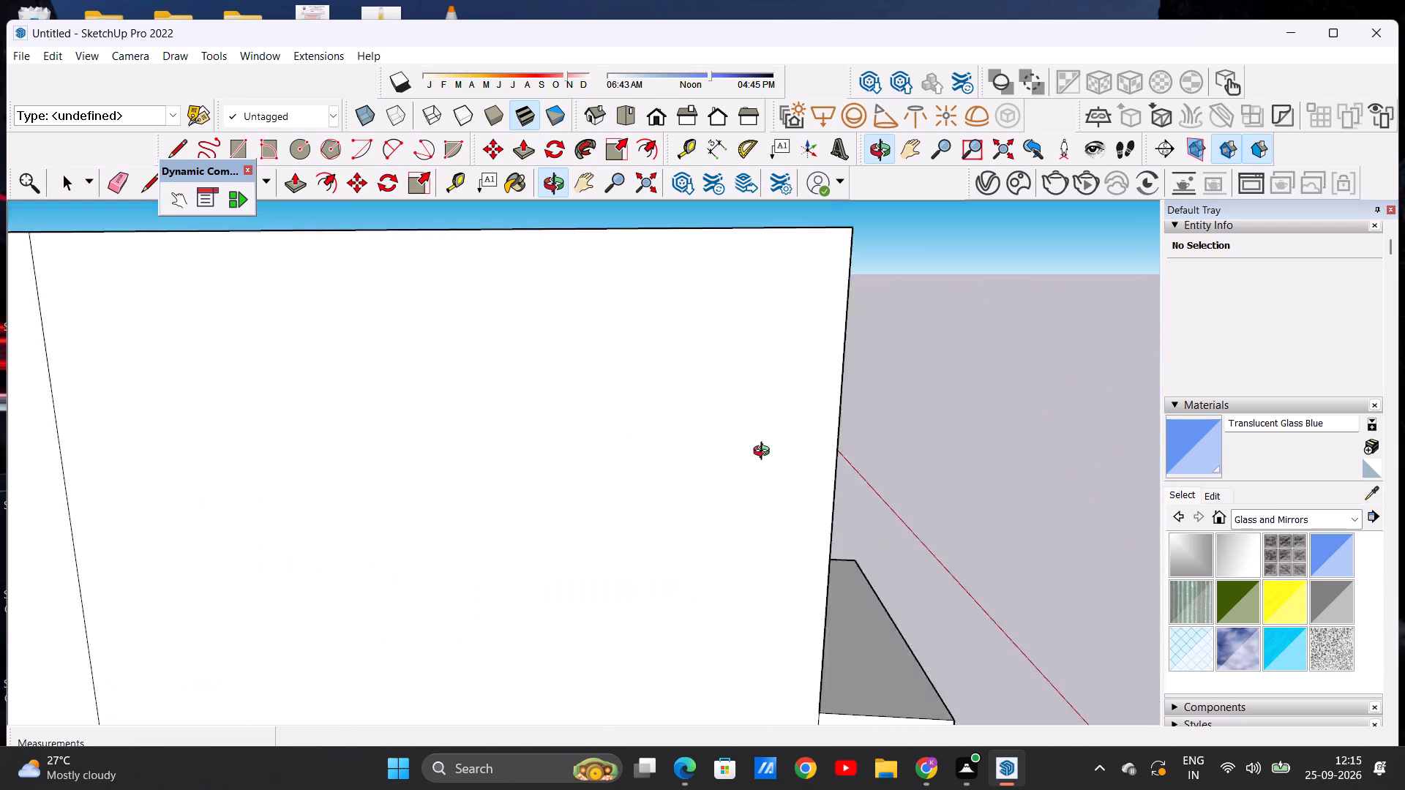
{"action": "middle_click_drag", "start_coordinate": [765, 453], "coordinate": [949, 449]}
{"action": "scroll", "coordinate": [626, 427], "scroll_direction": "up", "scroll_amount": 1}
{"action": "middle_click_drag", "start_coordinate": [628, 427], "coordinate": [563, 628]}
{"action": "scroll", "coordinate": [582, 512], "scroll_direction": "down", "scroll_amount": 8}
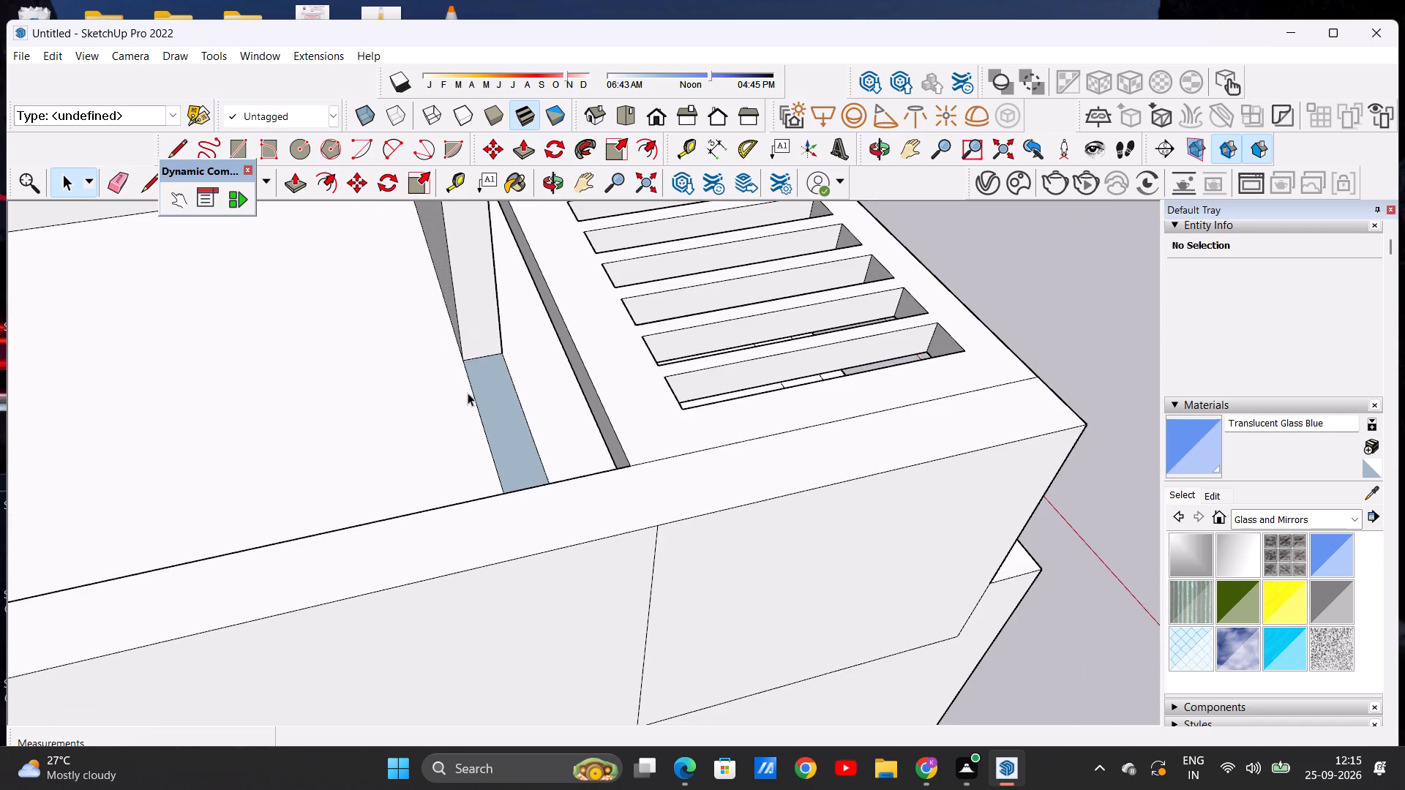
{"action": "middle_click_drag", "start_coordinate": [473, 393], "coordinate": [479, 374]}
{"action": "scroll", "coordinate": [468, 388], "scroll_direction": "up", "scroll_amount": 1}
{"action": "scroll", "coordinate": [460, 440], "scroll_direction": "down", "scroll_amount": 11}
{"action": "scroll", "coordinate": [472, 312], "scroll_direction": "up", "scroll_amount": 9}
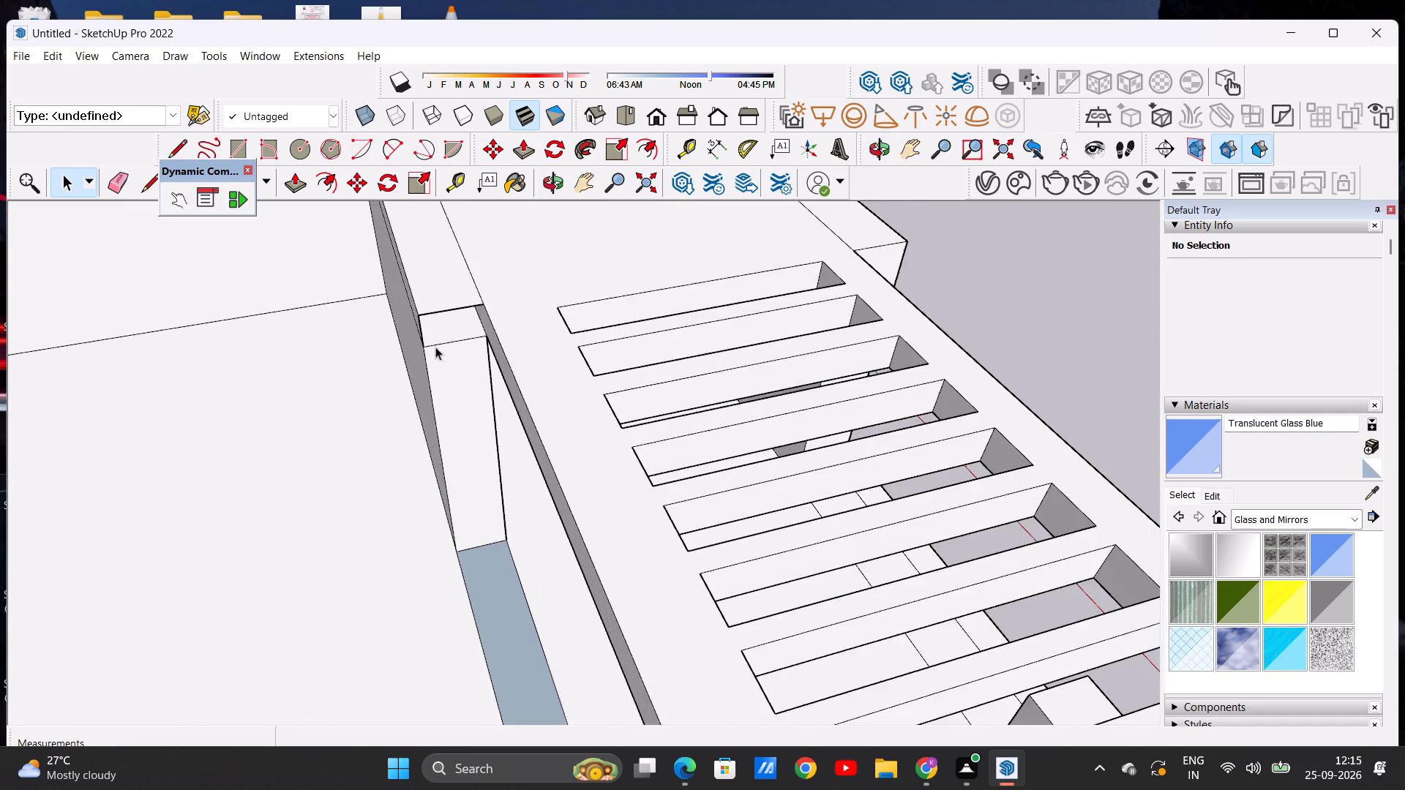
{"action": "scroll", "coordinate": [435, 347], "scroll_direction": "up", "scroll_amount": 4}
{"action": "middle_click_drag", "start_coordinate": [431, 355], "coordinate": [398, 261]}
{"action": "scroll", "coordinate": [482, 234], "scroll_direction": "up", "scroll_amount": 4}
{"action": "scroll", "coordinate": [413, 321], "scroll_direction": "down", "scroll_amount": 2}
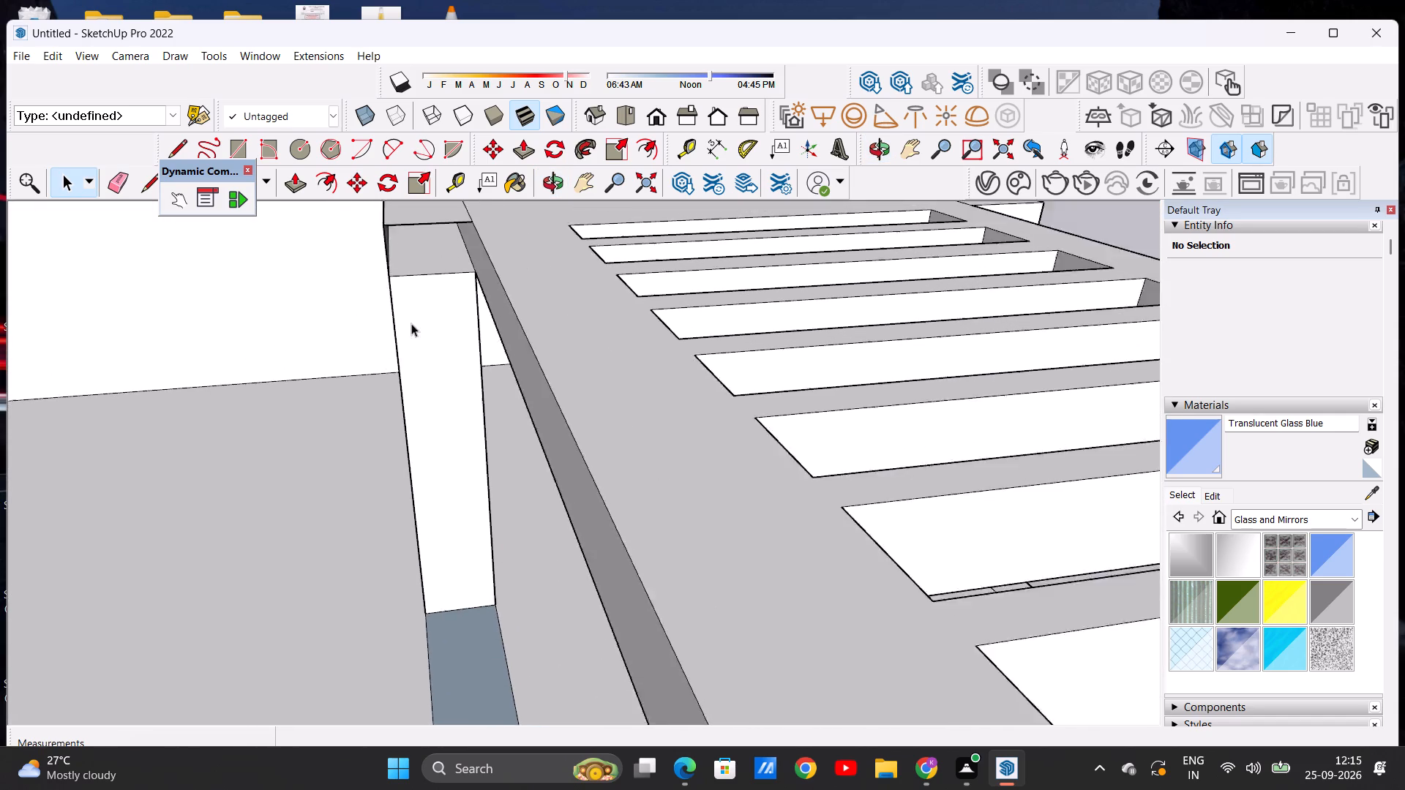
{"action": "scroll", "coordinate": [411, 323], "scroll_direction": "down", "scroll_amount": 4}
{"action": "middle_click_drag", "start_coordinate": [422, 280], "coordinate": [414, 244]}
{"action": "scroll", "coordinate": [415, 244], "scroll_direction": "down", "scroll_amount": 1}
{"action": "scroll", "coordinate": [421, 251], "scroll_direction": "up", "scroll_amount": 5}
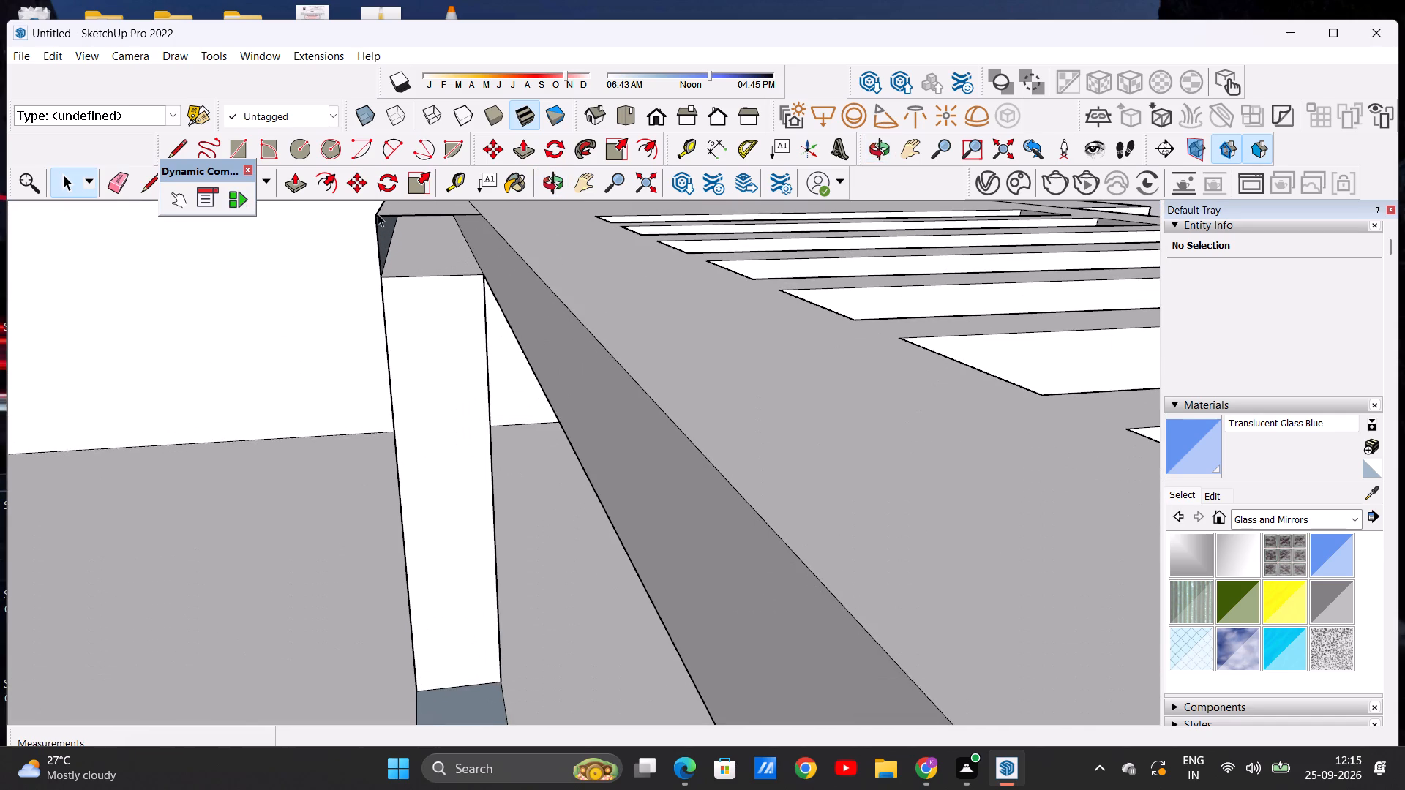
{"action": "left_click", "coordinate": [182, 143]}
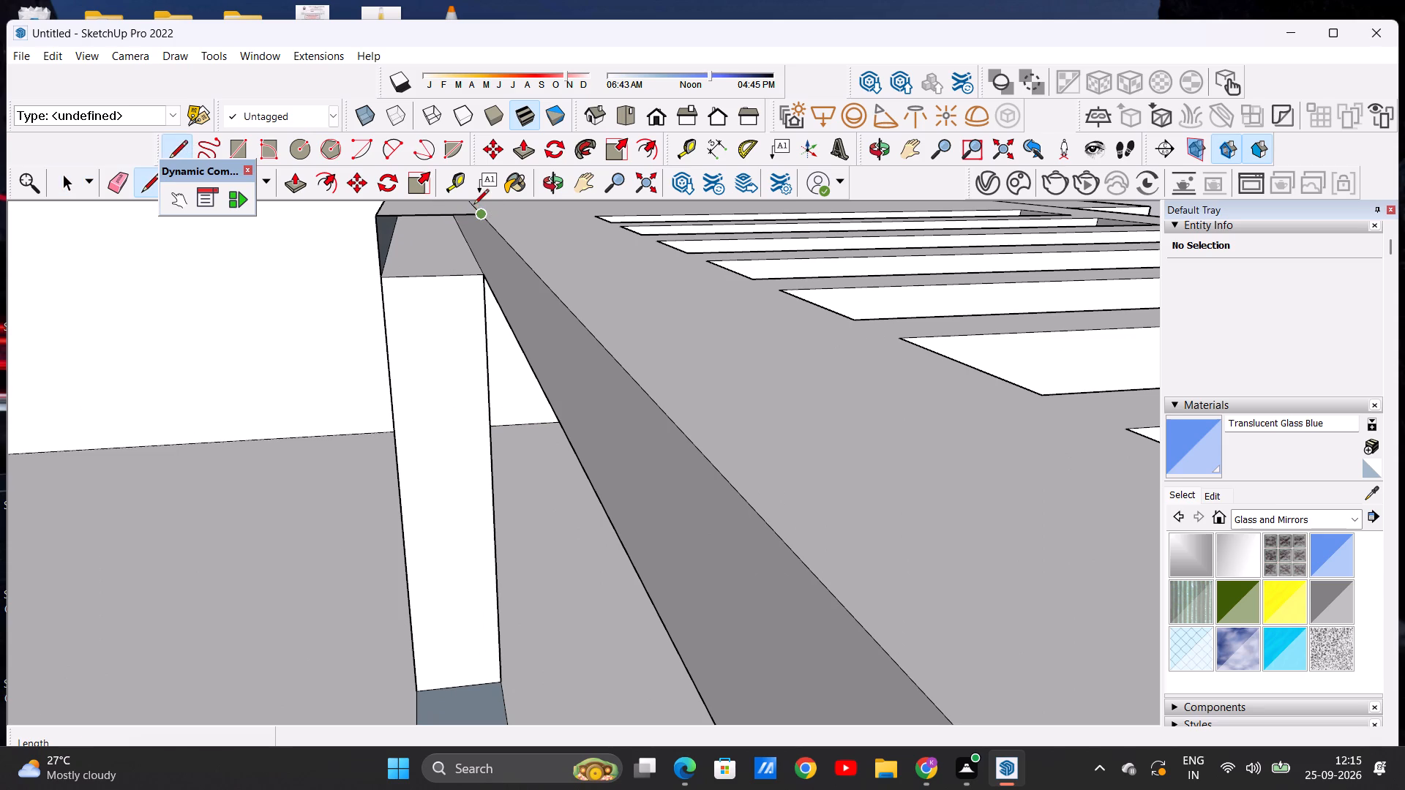
{"action": "left_click", "coordinate": [476, 210]}
{"action": "left_click", "coordinate": [488, 273]}
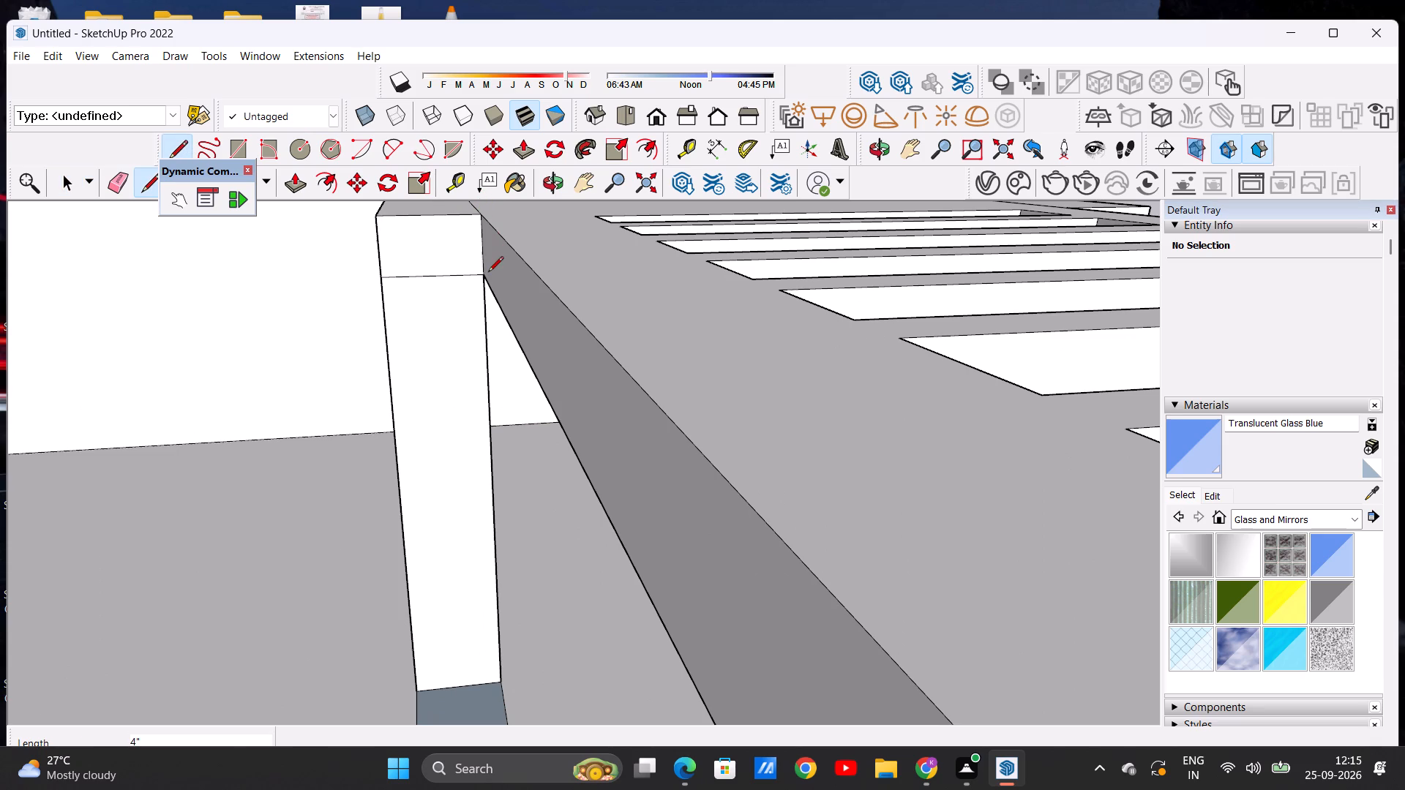
{"action": "key", "text": "space"}
Examine the pergola terrace and the full front facade from above and from the front.
{"action": "middle_click_drag", "start_coordinate": [314, 289], "coordinate": [369, 253]}
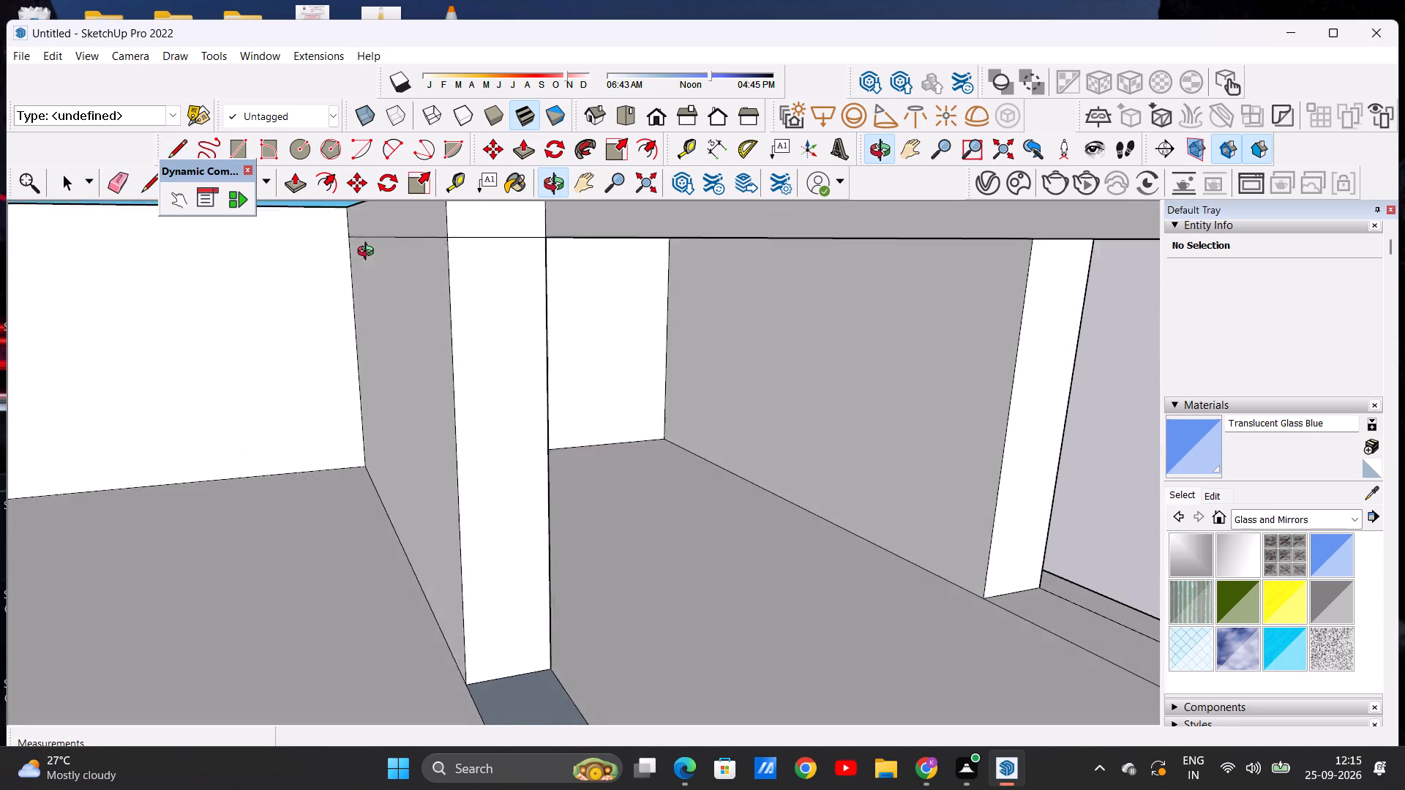
{"action": "middle_click_drag", "start_coordinate": [369, 253], "coordinate": [363, 247]}
{"action": "scroll", "coordinate": [457, 297], "scroll_direction": "down", "scroll_amount": 20}
{"action": "scroll", "coordinate": [457, 297], "scroll_direction": "down", "scroll_amount": 20}
{"action": "scroll", "coordinate": [457, 297], "scroll_direction": "down", "scroll_amount": 1}
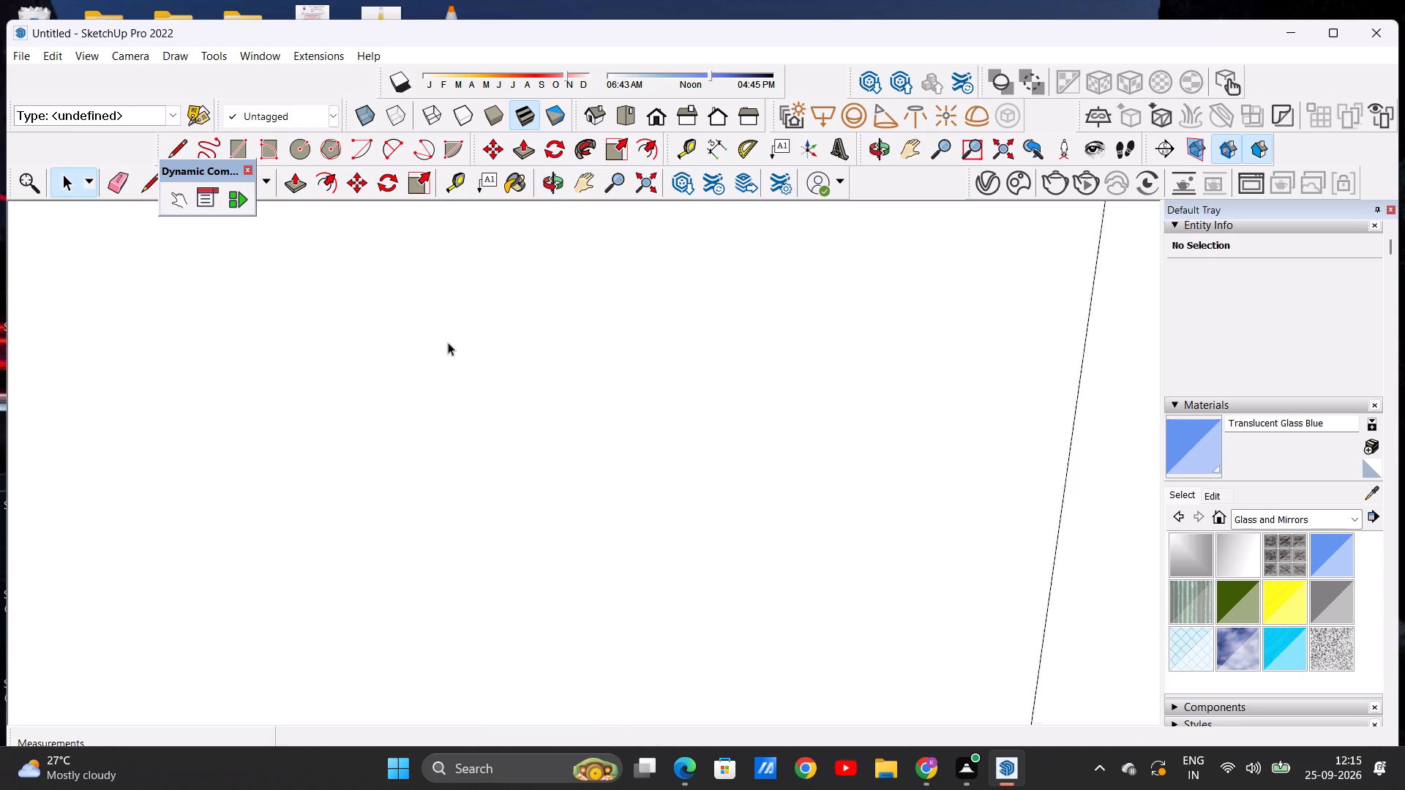
{"action": "scroll", "coordinate": [448, 342], "scroll_direction": "down", "scroll_amount": 2}
{"action": "left_click", "coordinate": [620, 110]}
{"action": "scroll", "coordinate": [507, 345], "scroll_direction": "down", "scroll_amount": 8}
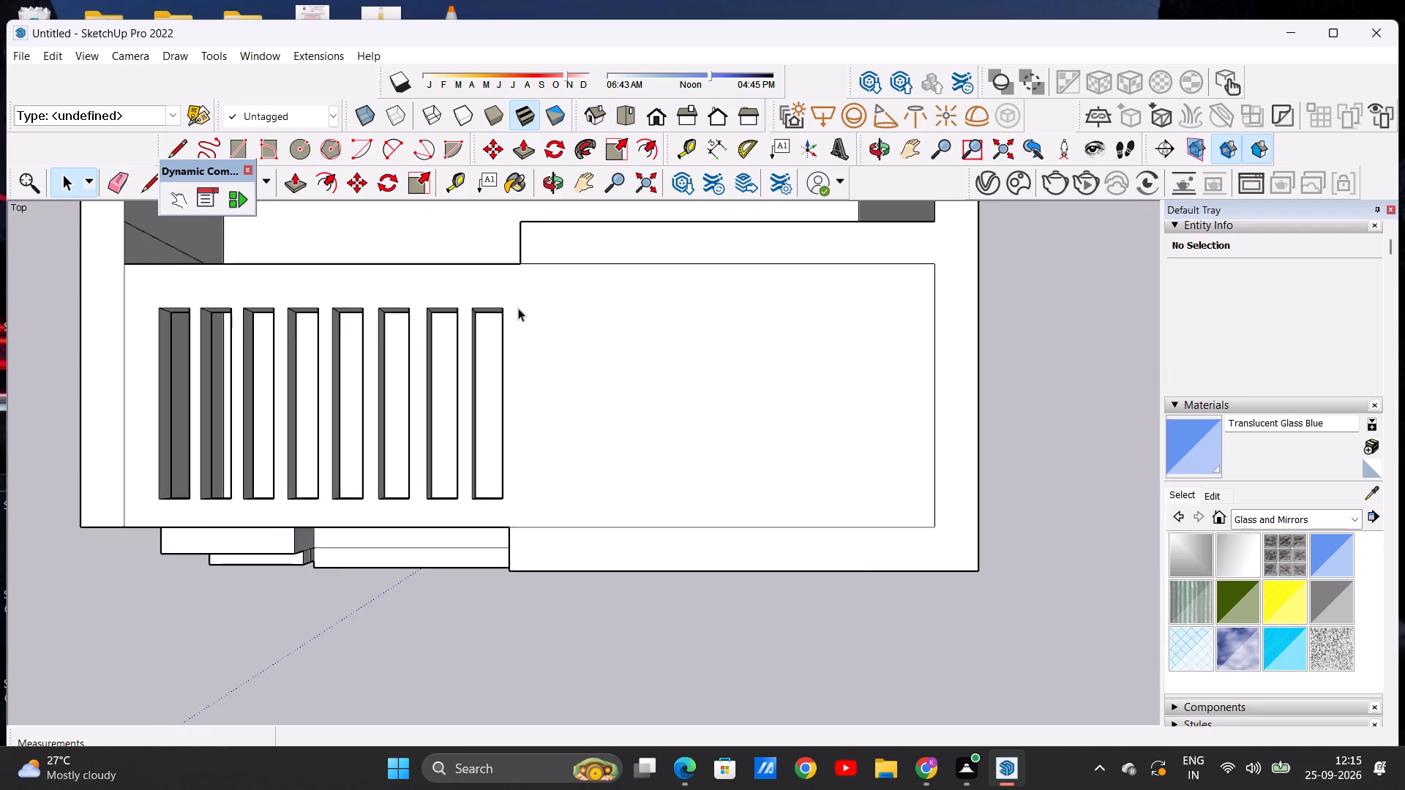
{"action": "scroll", "coordinate": [518, 308], "scroll_direction": "down", "scroll_amount": 3}
{"action": "middle_click_drag", "start_coordinate": [527, 494], "coordinate": [535, 253]}
{"action": "scroll", "coordinate": [570, 422], "scroll_direction": "down", "scroll_amount": 4}
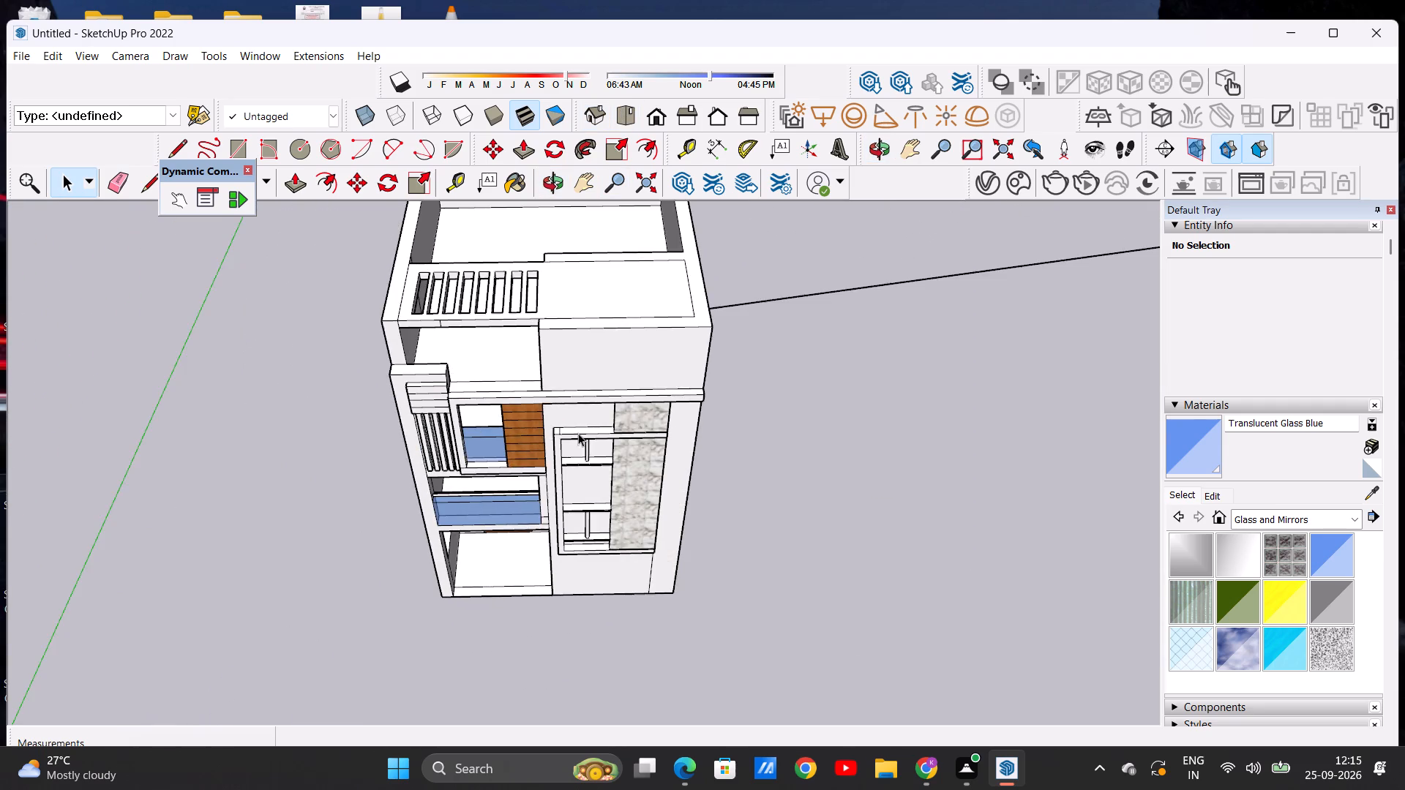
{"action": "middle_click_drag", "start_coordinate": [554, 445], "coordinate": [513, 213]}
{"action": "scroll", "coordinate": [486, 321], "scroll_direction": "up", "scroll_amount": 8}
{"action": "middle_click_drag", "start_coordinate": [491, 329], "coordinate": [514, 336]}
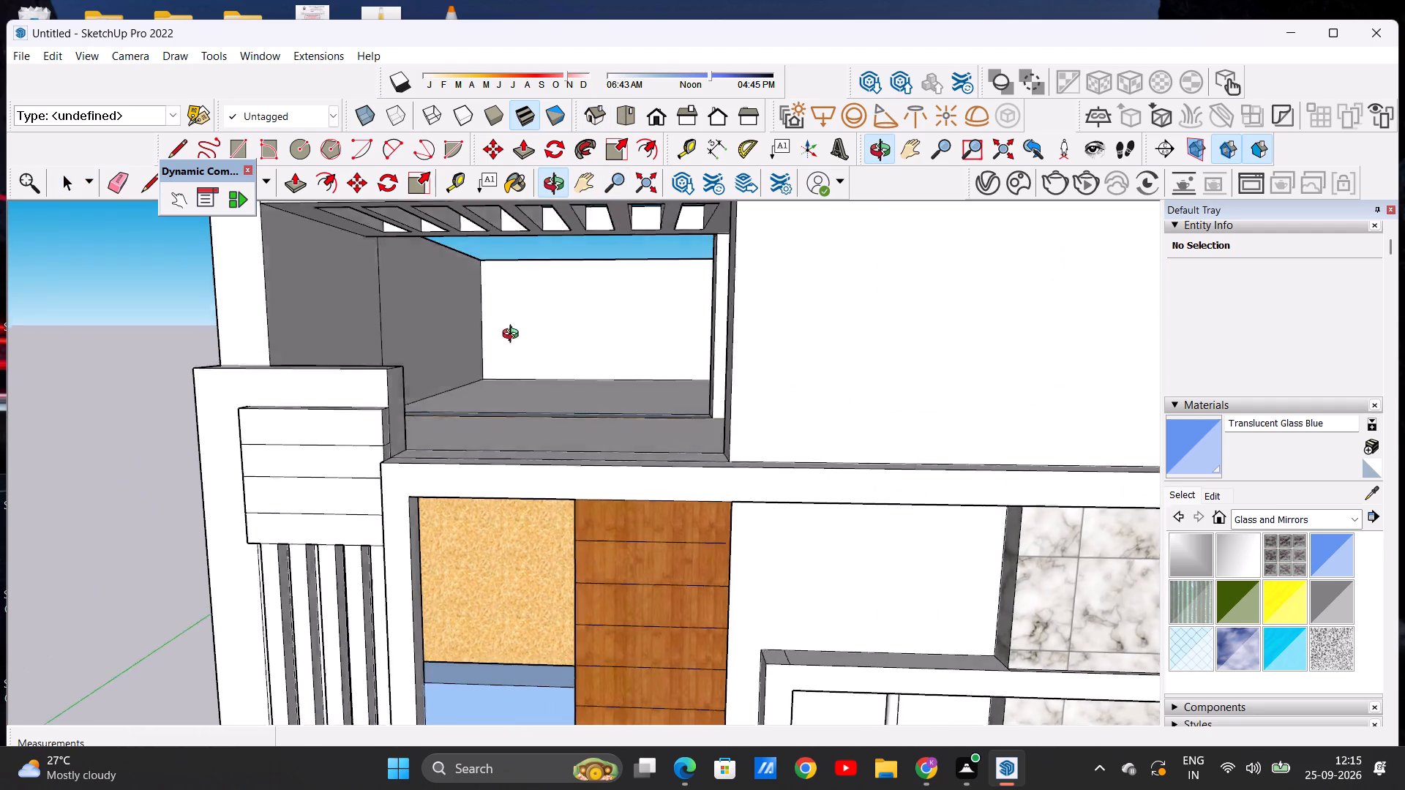
{"action": "middle_click_drag", "start_coordinate": [514, 336], "coordinate": [527, 306]}
{"action": "scroll", "coordinate": [520, 332], "scroll_direction": "down", "scroll_amount": 10}
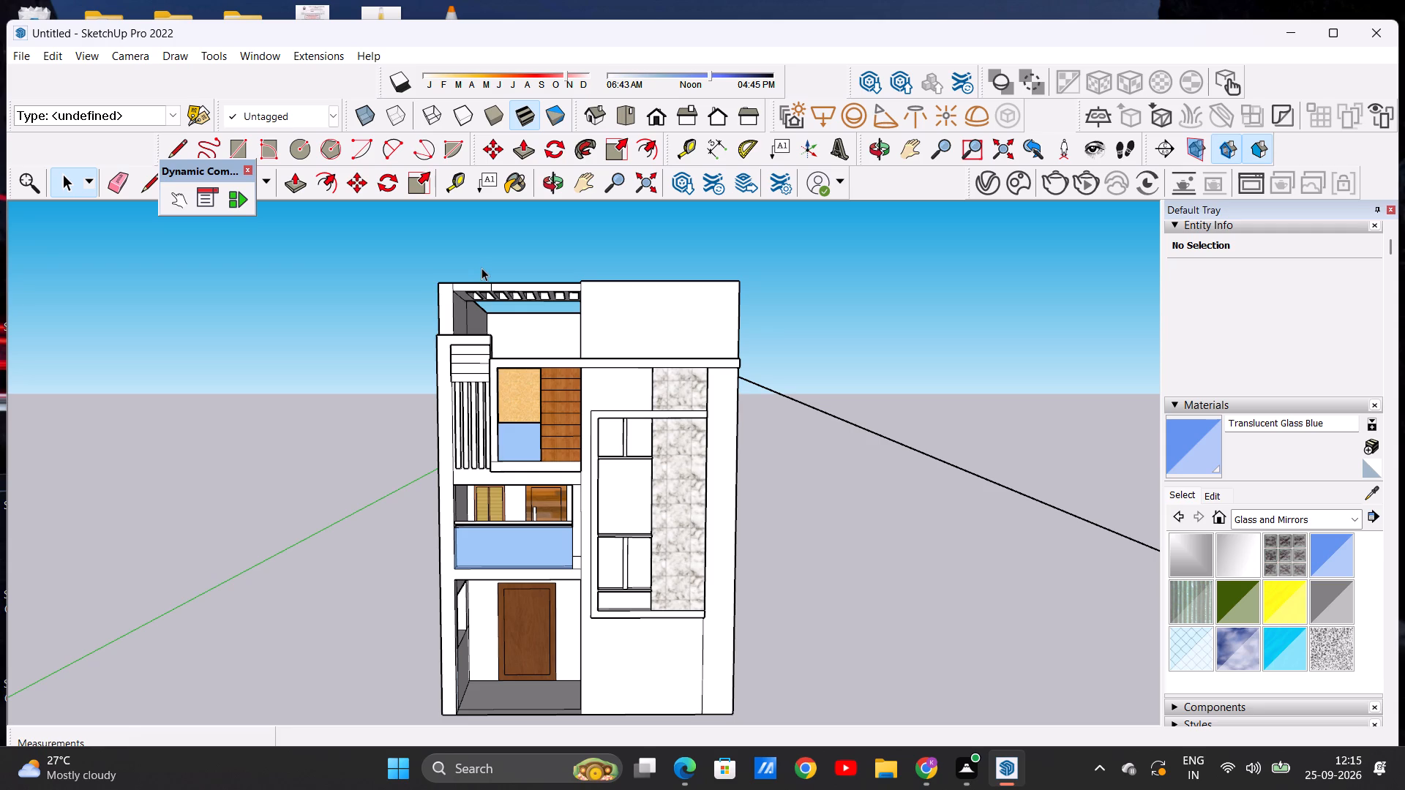
{"action": "scroll", "coordinate": [644, 343], "scroll_direction": "down", "scroll_amount": 2}
{"action": "scroll", "coordinate": [520, 347], "scroll_direction": "up", "scroll_amount": 9}
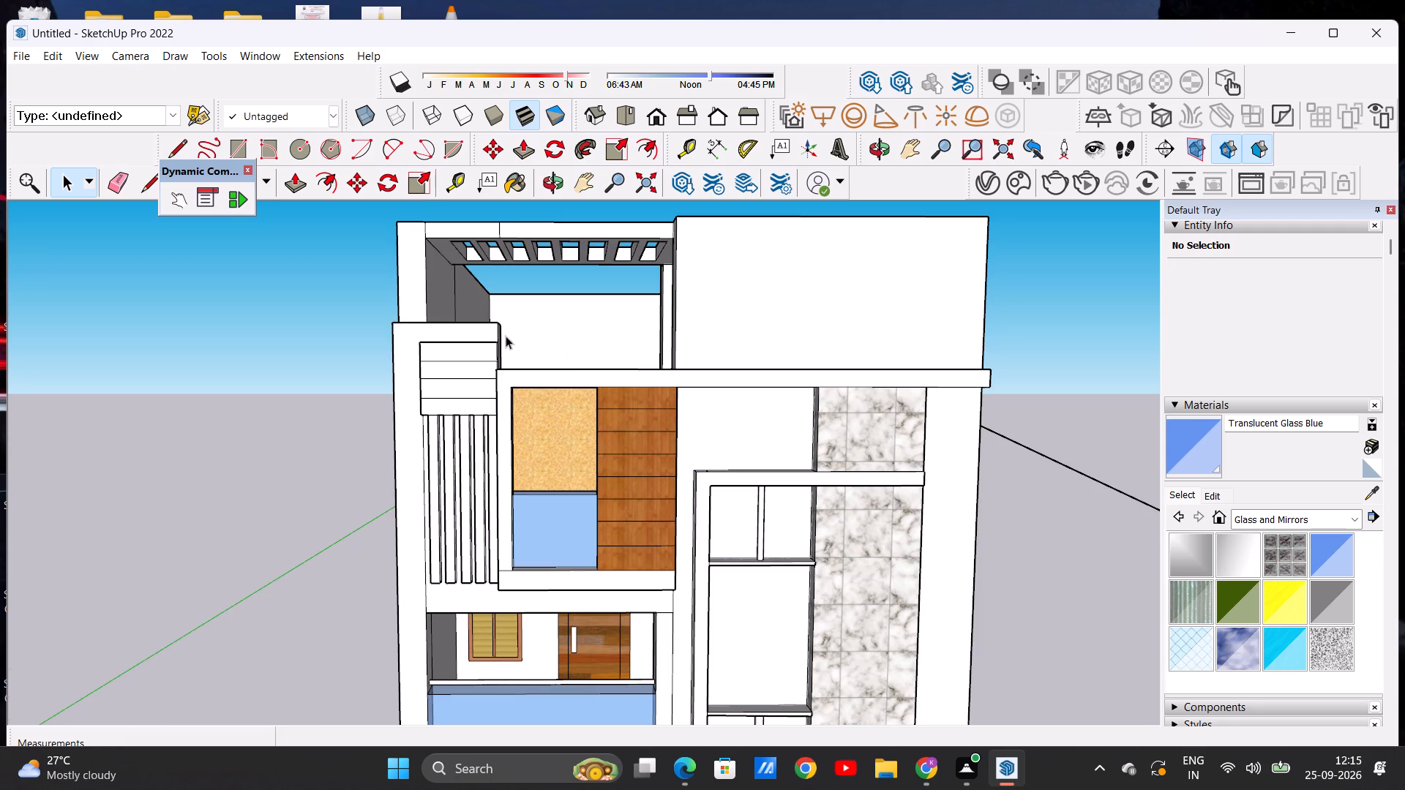
Retrace about 3 5/16" of the blue-grey terrace strip's front edge and both its end edges, each about 6 15/16".
{"action": "middle_click_drag", "start_coordinate": [495, 323], "coordinate": [681, 383]}
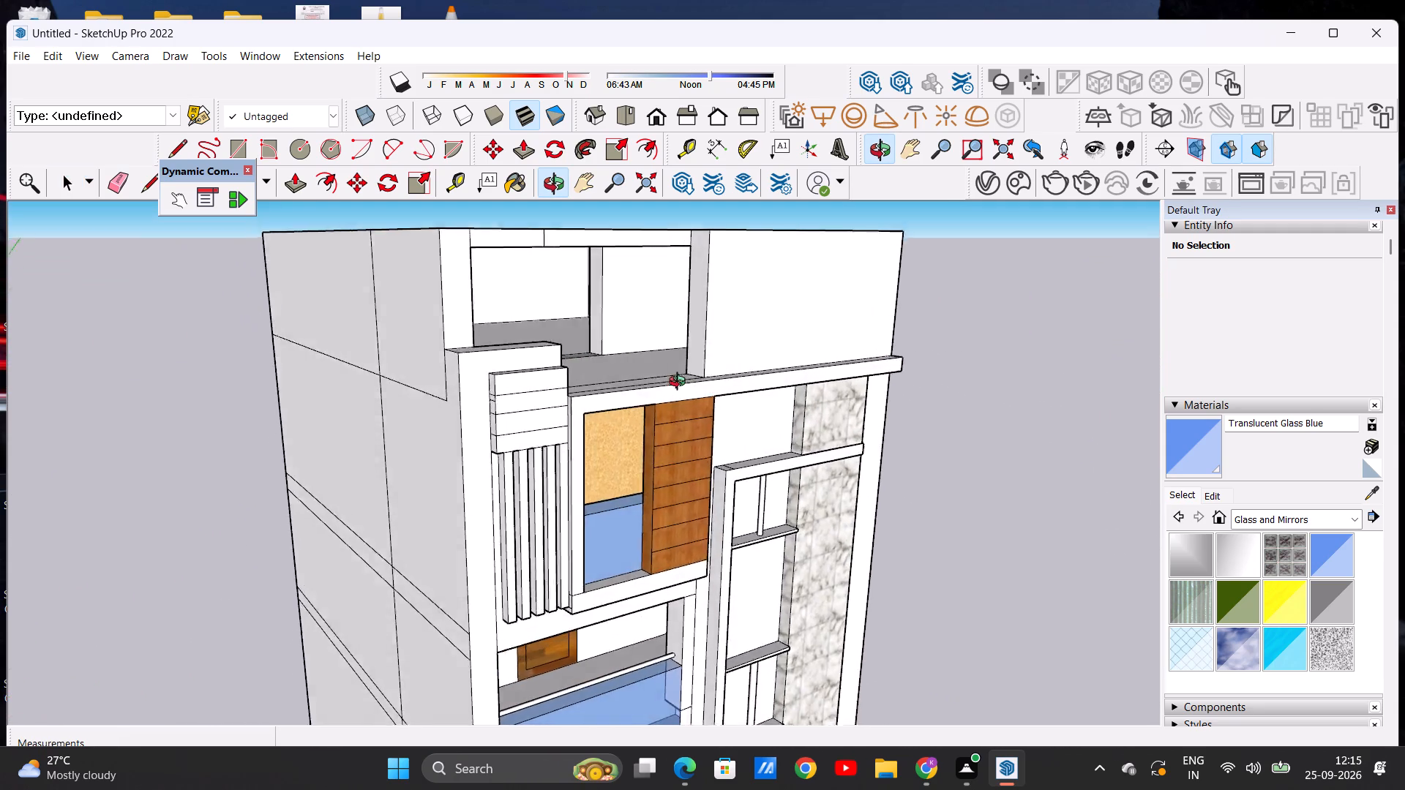
{"action": "middle_click_drag", "start_coordinate": [681, 383], "coordinate": [498, 462]}
{"action": "scroll", "coordinate": [558, 337], "scroll_direction": "up", "scroll_amount": 2}
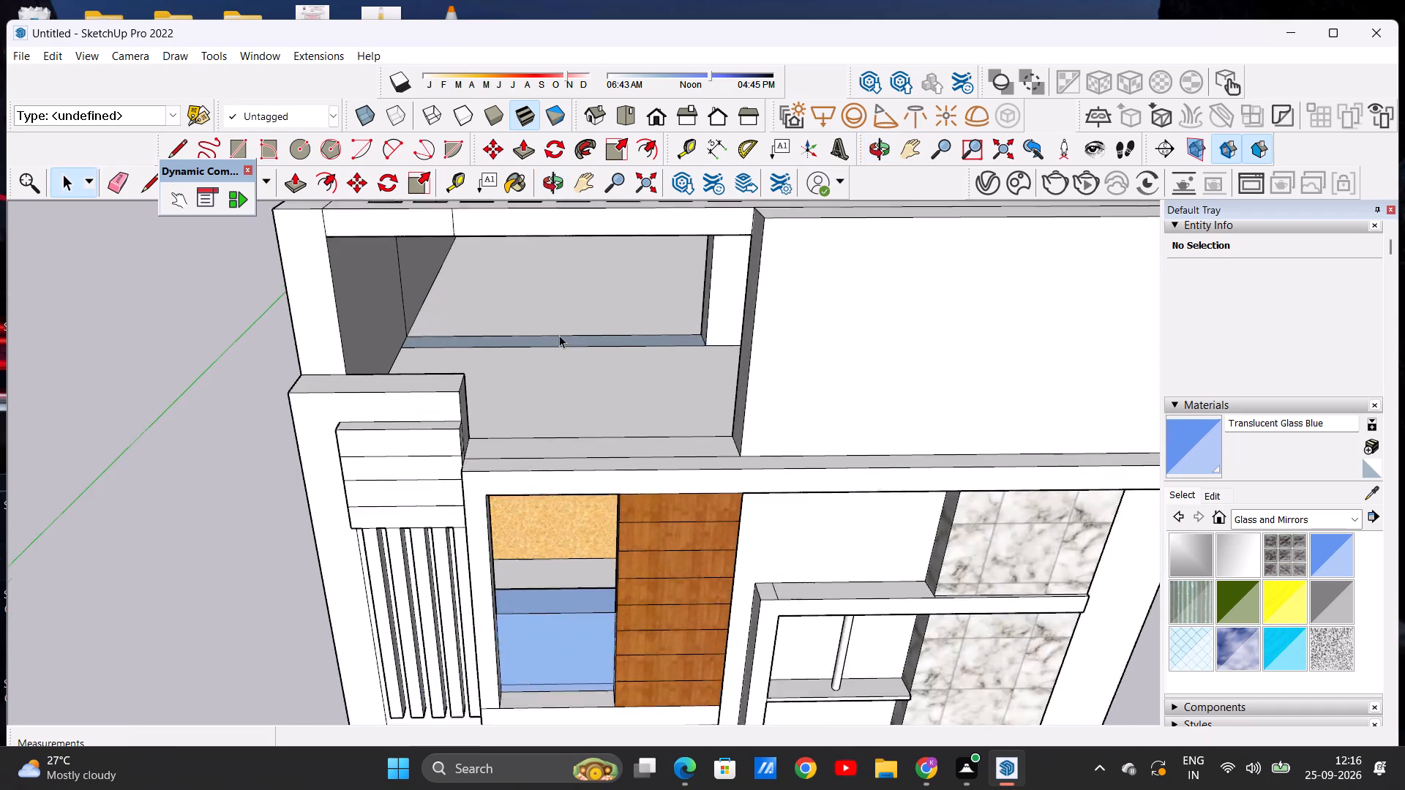
{"action": "scroll", "coordinate": [559, 335], "scroll_direction": "up", "scroll_amount": 2}
{"action": "middle_click_drag", "start_coordinate": [566, 386], "coordinate": [573, 427]}
{"action": "scroll", "coordinate": [544, 342], "scroll_direction": "up", "scroll_amount": 6}
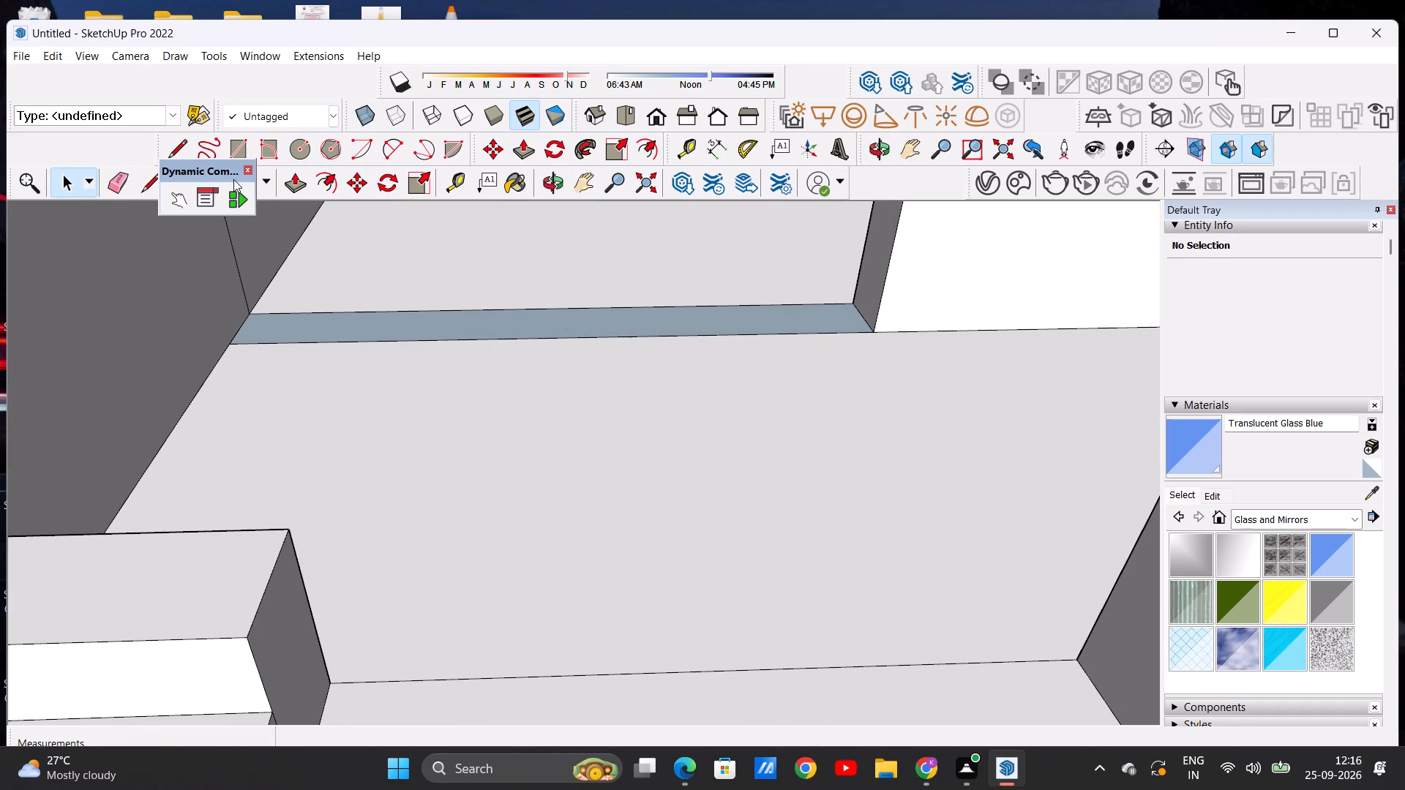
{"action": "key", "text": "l"}
{"action": "left_click", "coordinate": [542, 339]}
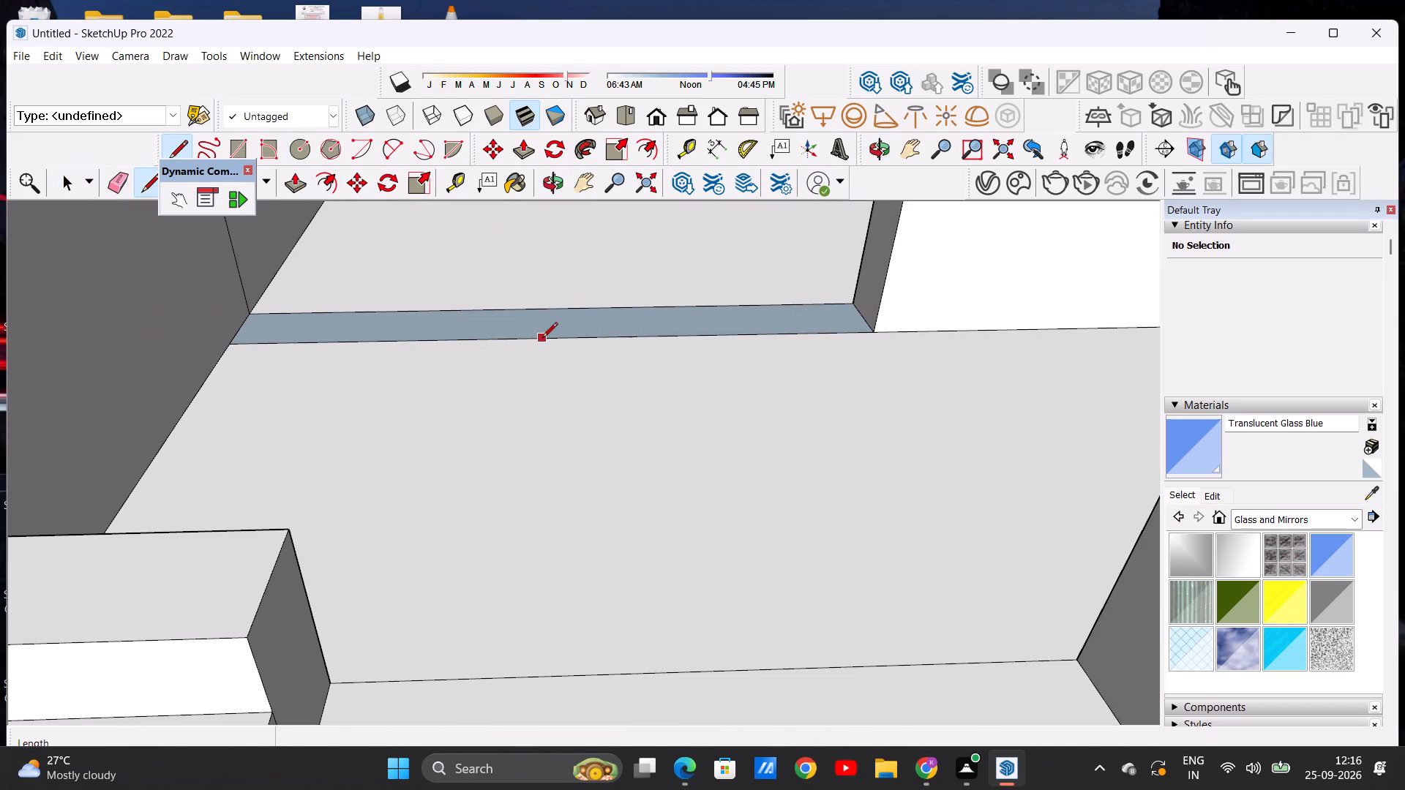
{"action": "left_click", "coordinate": [575, 336]}
{"action": "left_click", "coordinate": [858, 298]}
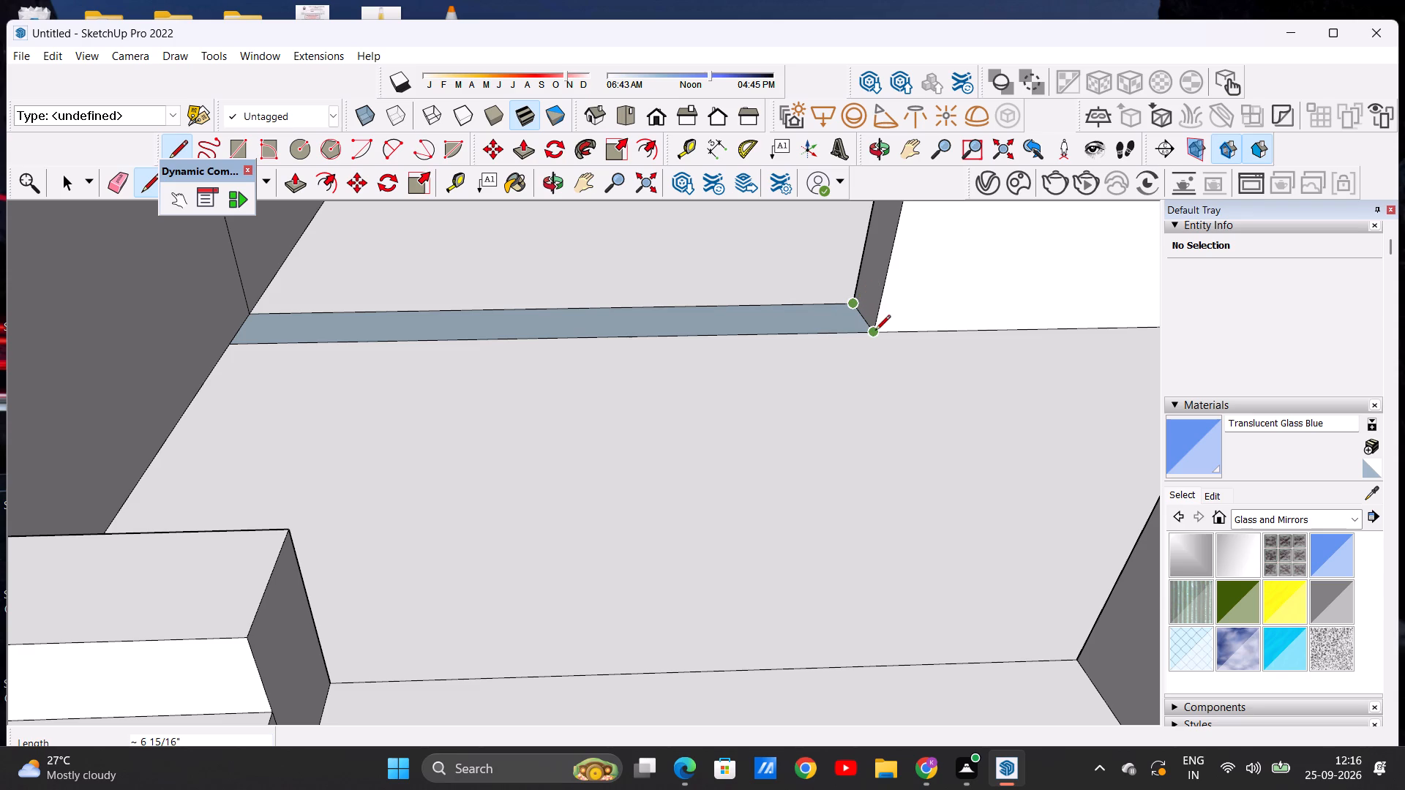
{"action": "left_click", "coordinate": [875, 331]}
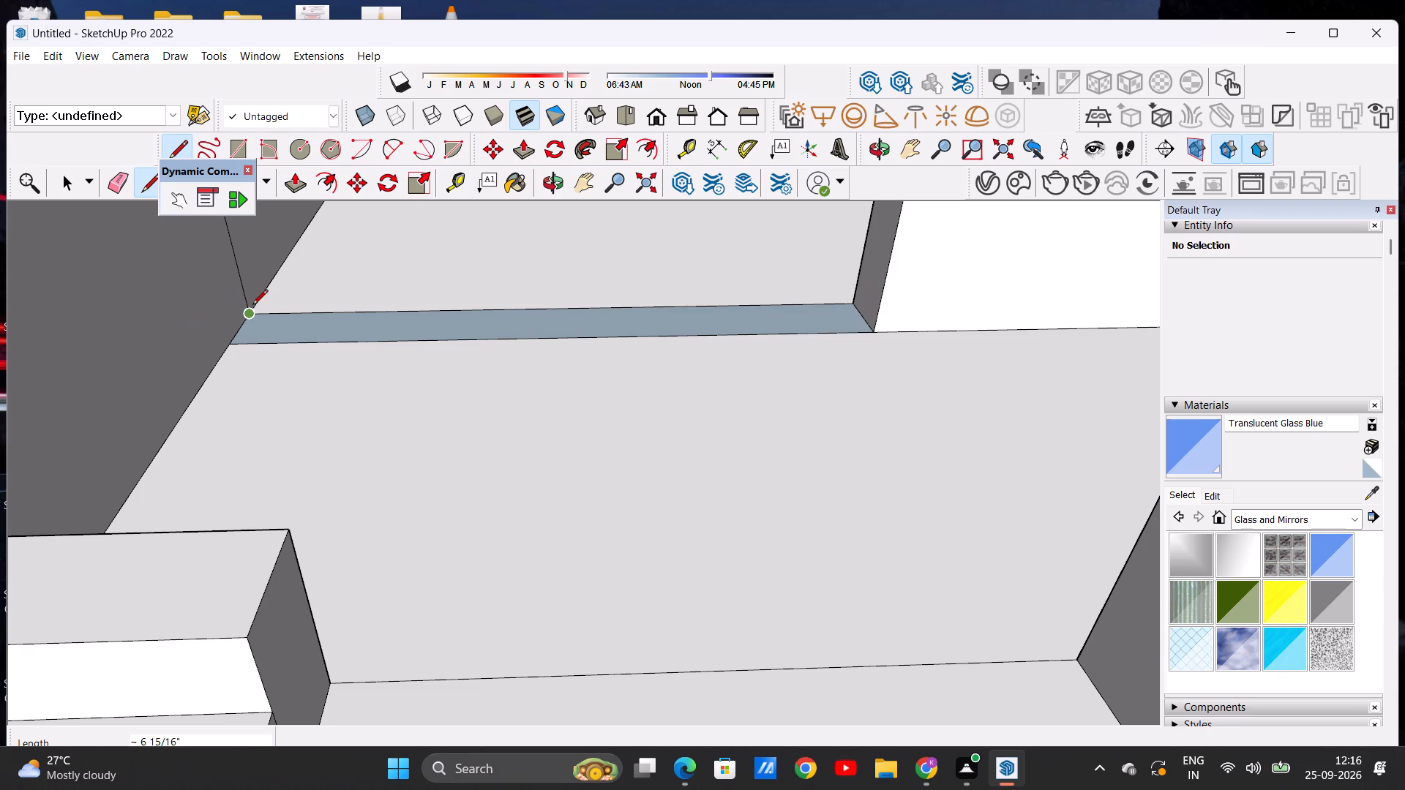
{"action": "left_click", "coordinate": [247, 309]}
{"action": "left_click", "coordinate": [230, 346]}
{"action": "key", "text": "space"}
Examine the recessed opening beside the wood cladding from below, along with the upper facade around it.
{"action": "scroll", "coordinate": [473, 304], "scroll_direction": "down", "scroll_amount": 10}
{"action": "middle_click_drag", "start_coordinate": [520, 377], "coordinate": [531, 274]}
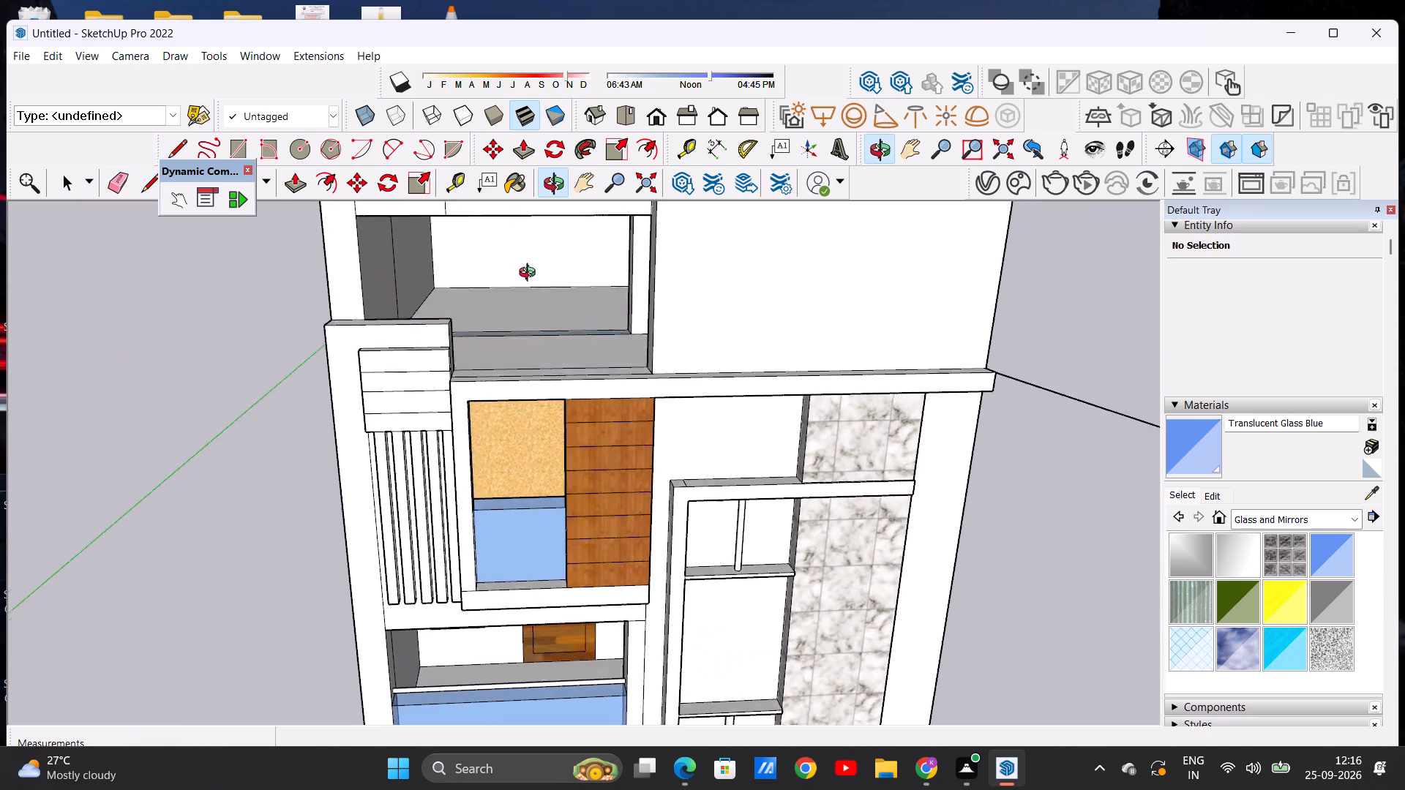
{"action": "middle_click_drag", "start_coordinate": [531, 274], "coordinate": [529, 269]}
{"action": "scroll", "coordinate": [511, 319], "scroll_direction": "down", "scroll_amount": 7}
{"action": "middle_click_drag", "start_coordinate": [515, 424], "coordinate": [490, 200]}
{"action": "scroll", "coordinate": [516, 373], "scroll_direction": "up", "scroll_amount": 7}
{"action": "middle_click_drag", "start_coordinate": [510, 383], "coordinate": [474, 353]}
{"action": "scroll", "coordinate": [513, 374], "scroll_direction": "up", "scroll_amount": 8}
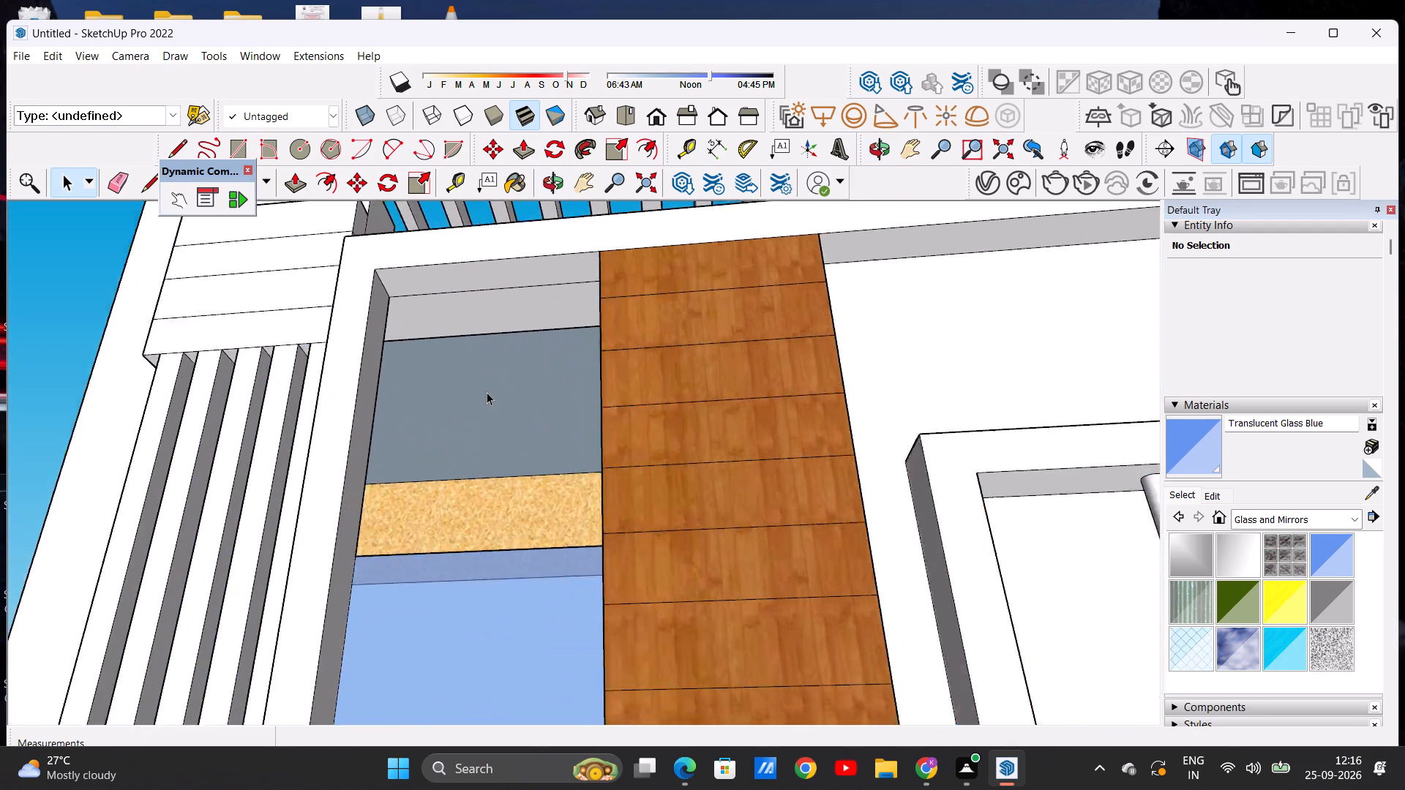
{"action": "scroll", "coordinate": [487, 392], "scroll_direction": "up", "scroll_amount": 4}
{"action": "scroll", "coordinate": [493, 399], "scroll_direction": "down", "scroll_amount": 16}
{"action": "scroll", "coordinate": [511, 410], "scroll_direction": "up", "scroll_amount": 1}
{"action": "middle_click_drag", "start_coordinate": [511, 410], "coordinate": [526, 511]}
{"action": "scroll", "coordinate": [511, 410], "scroll_direction": "down", "scroll_amount": 1}
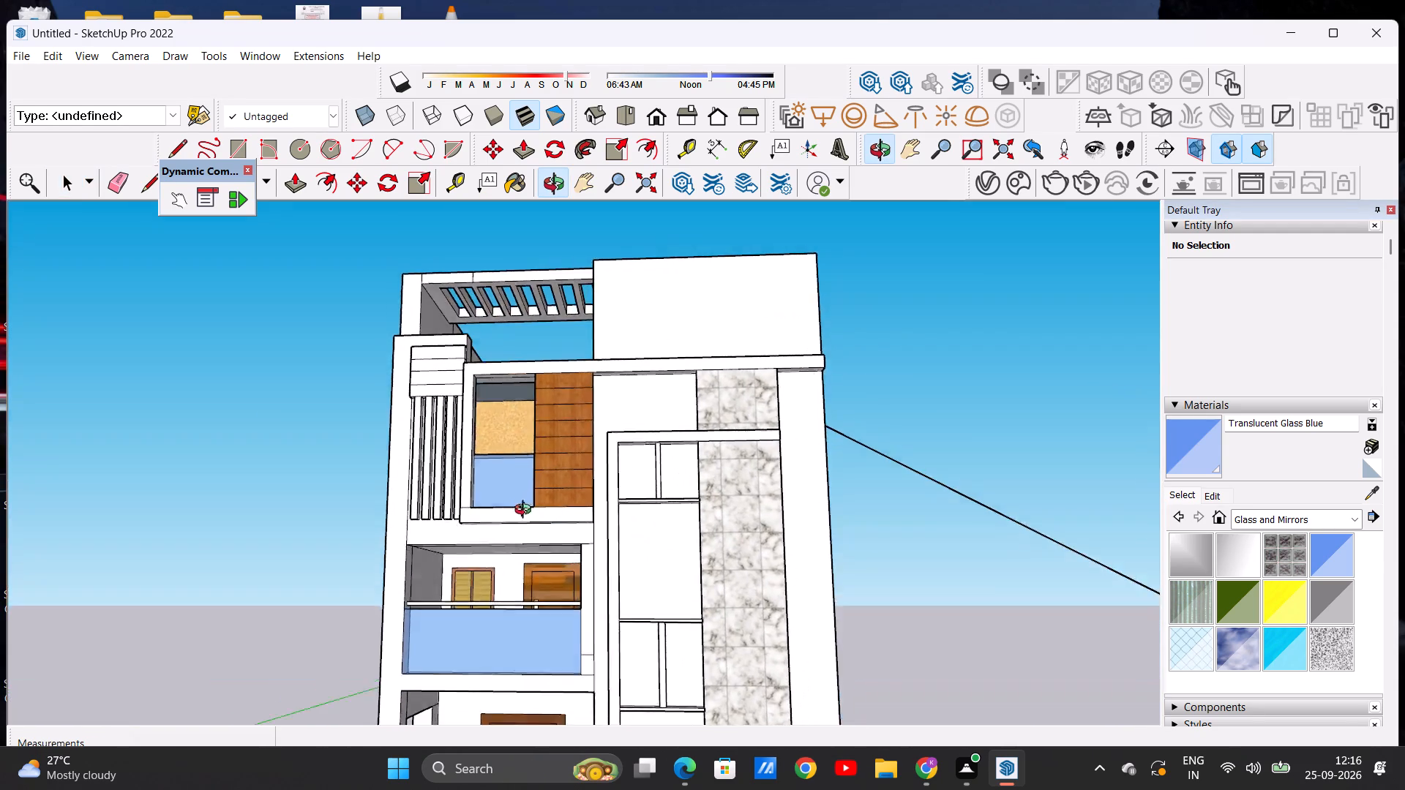
{"action": "middle_click_drag", "start_coordinate": [526, 511], "coordinate": [557, 535]}
{"action": "scroll", "coordinate": [561, 529], "scroll_direction": "down", "scroll_amount": 9}
Erase the long stray line running out from the house's side wall at the roof-band level.
{"action": "middle_click_drag", "start_coordinate": [542, 499], "coordinate": [555, 547]}
{"action": "scroll", "coordinate": [607, 523], "scroll_direction": "up", "scroll_amount": 6}
{"action": "scroll", "coordinate": [602, 516], "scroll_direction": "down", "scroll_amount": 9}
{"action": "scroll", "coordinate": [813, 480], "scroll_direction": "up", "scroll_amount": 7}
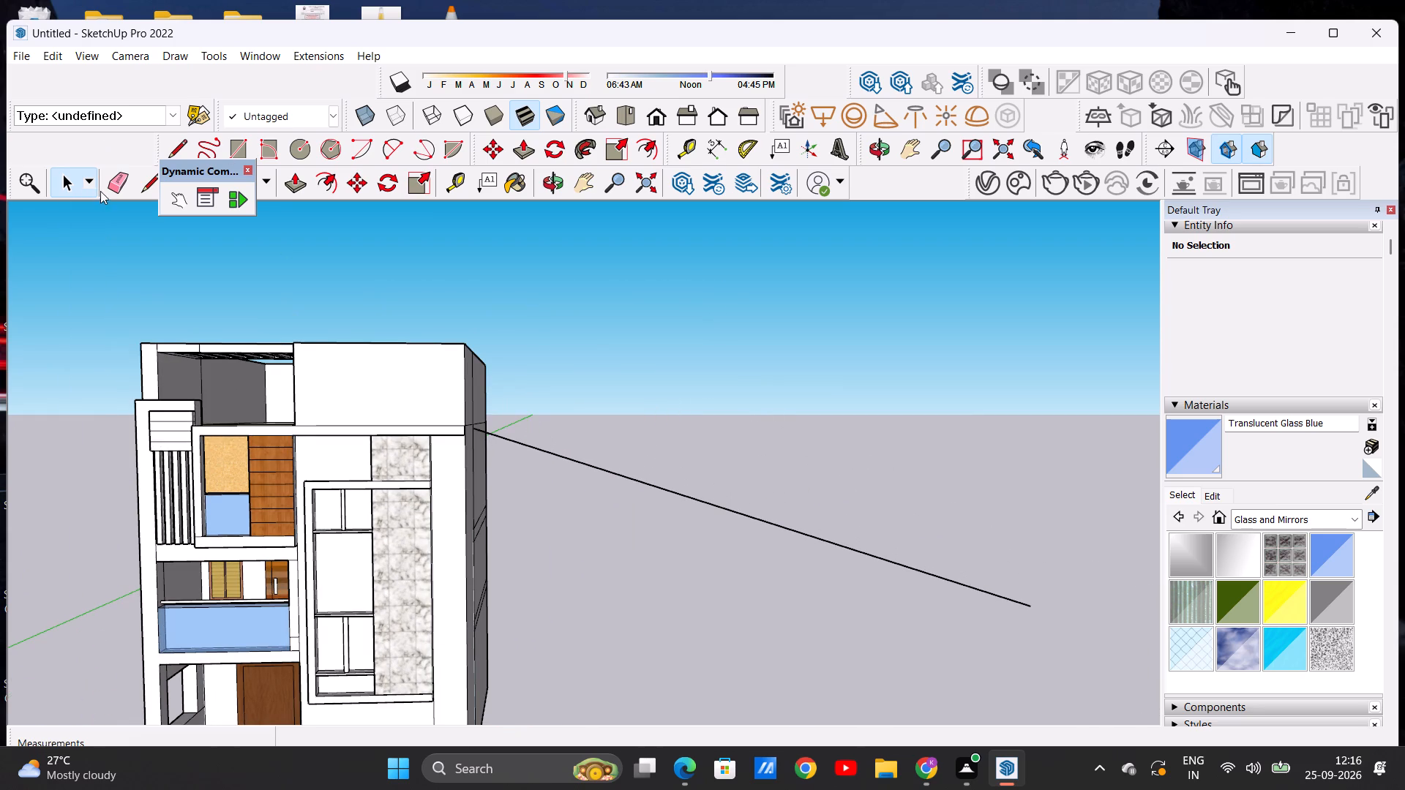
{"action": "left_click", "coordinate": [121, 175]}
{"action": "left_click_drag", "start_coordinate": [776, 480], "coordinate": [775, 527]}
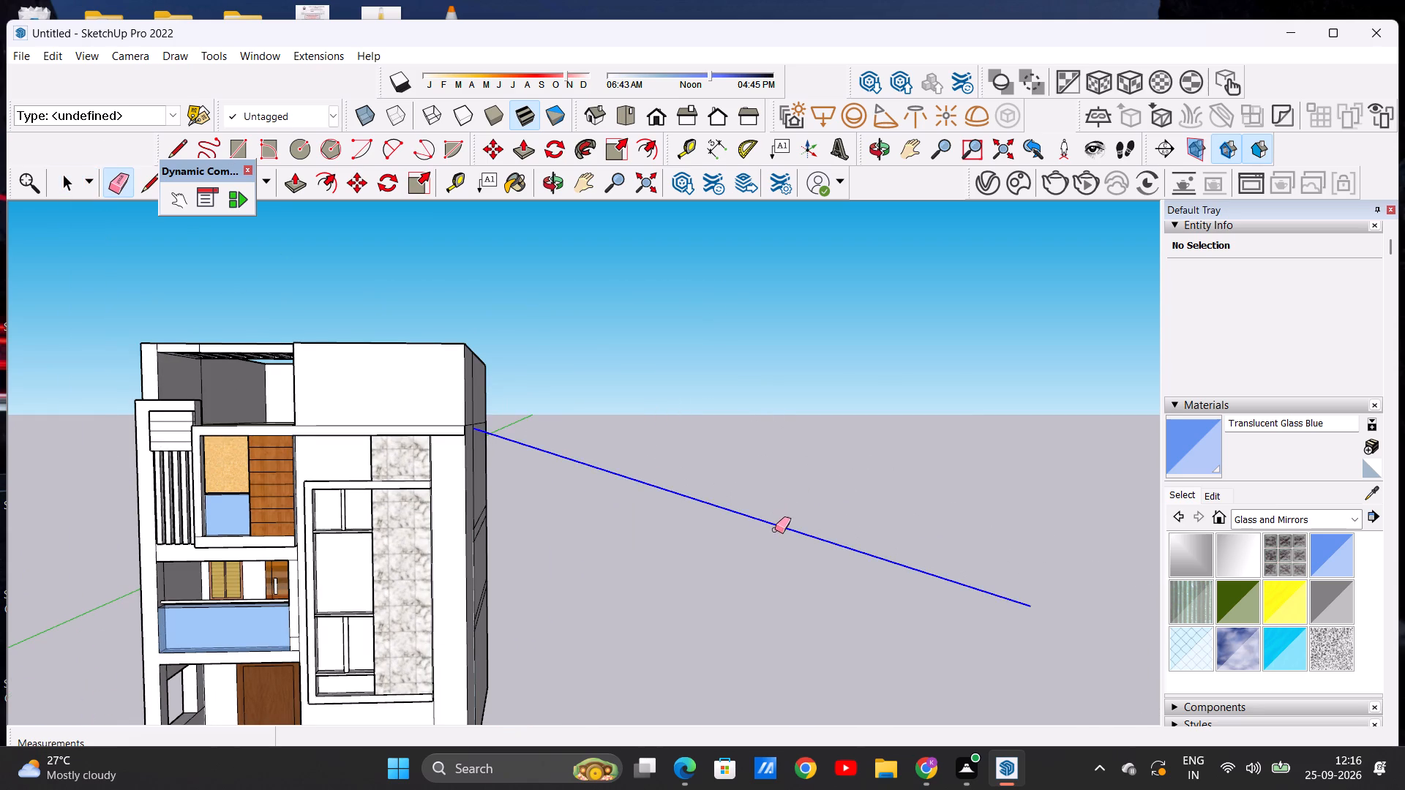
Examine the whole house from the side, from above and from the front.
{"action": "scroll", "coordinate": [802, 482], "scroll_direction": "down", "scroll_amount": 8}
{"action": "middle_click_drag", "start_coordinate": [610, 470], "coordinate": [833, 388]}
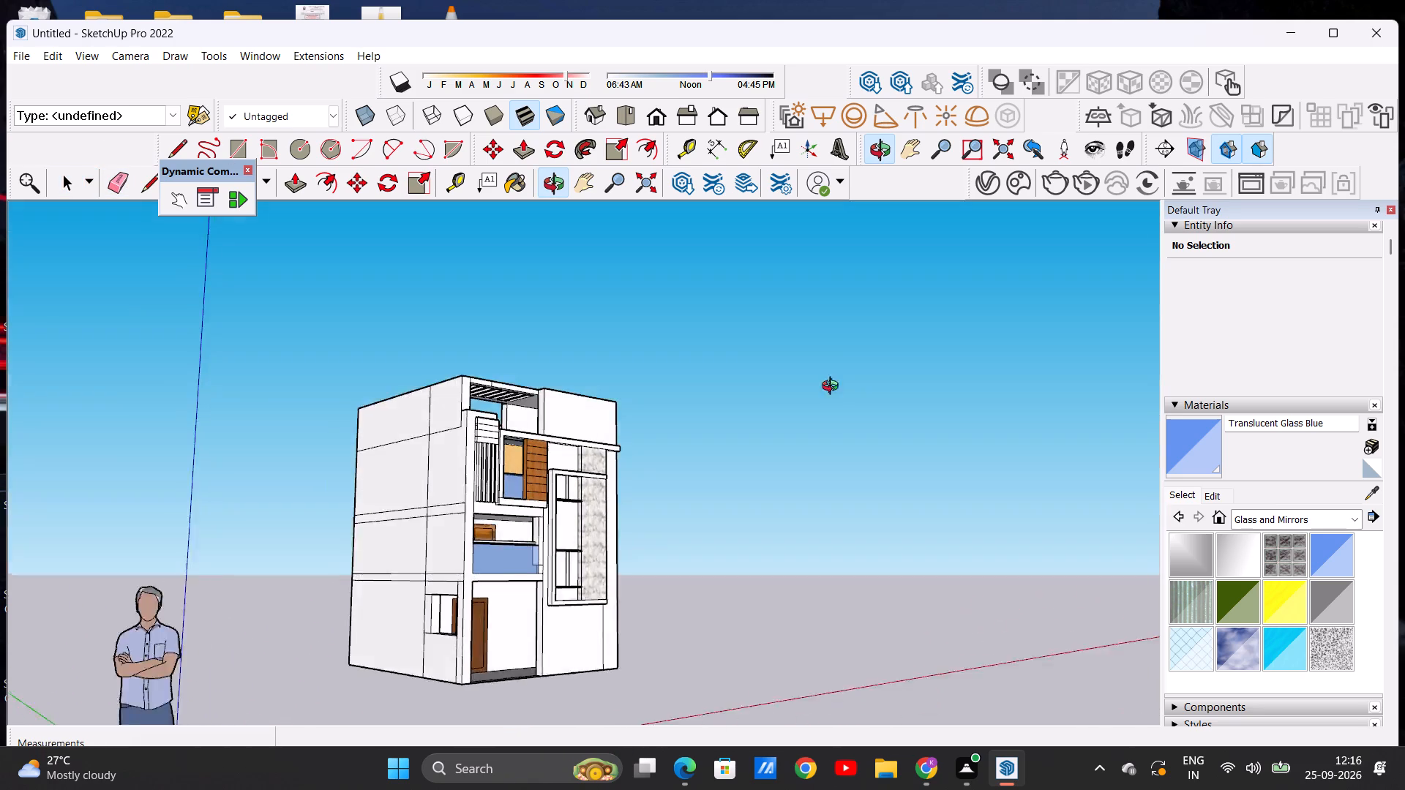
{"action": "middle_click_drag", "start_coordinate": [833, 388], "coordinate": [628, 601]}
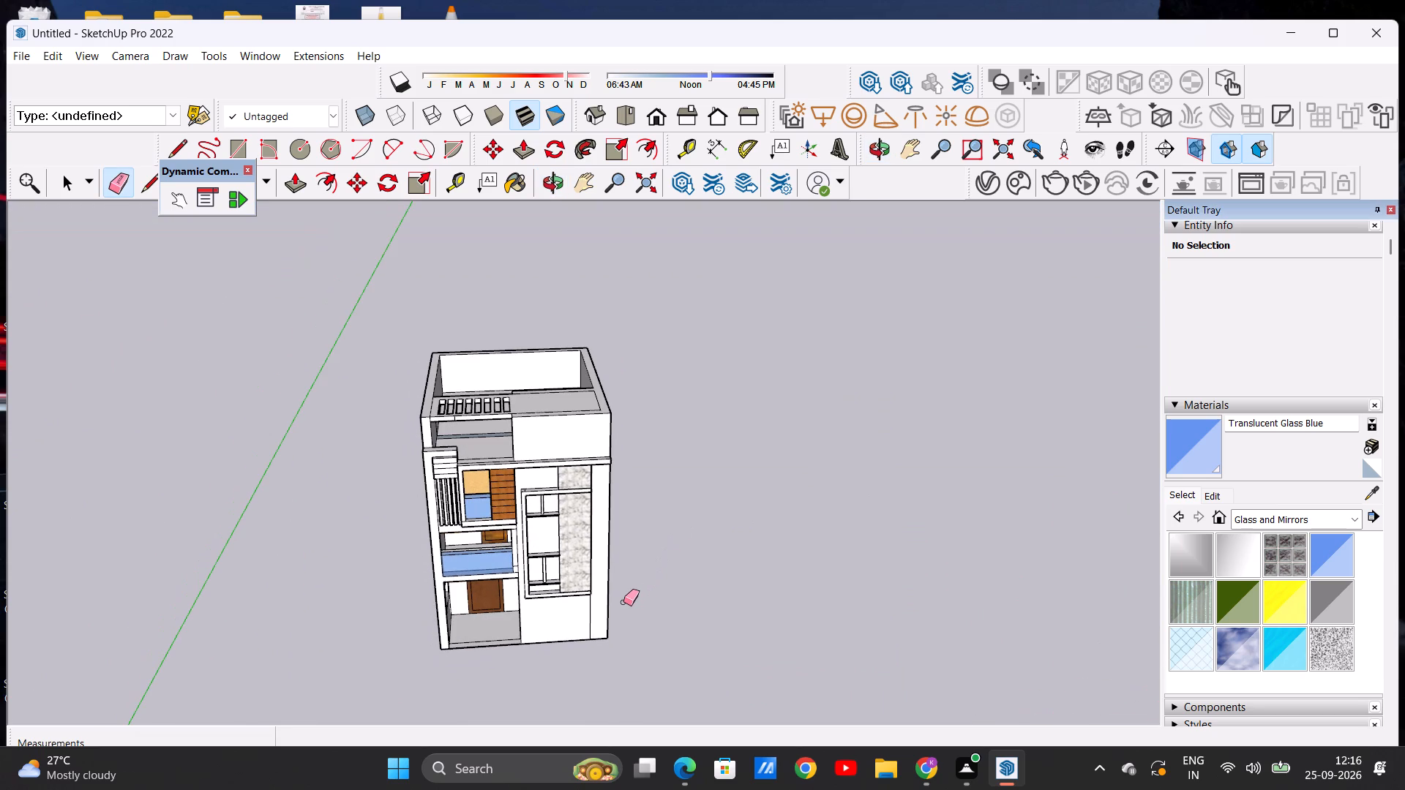
{"action": "key", "text": "space"}
{"action": "key", "text": "space"}
{"action": "middle_click_drag", "start_coordinate": [218, 484], "coordinate": [293, 371]}
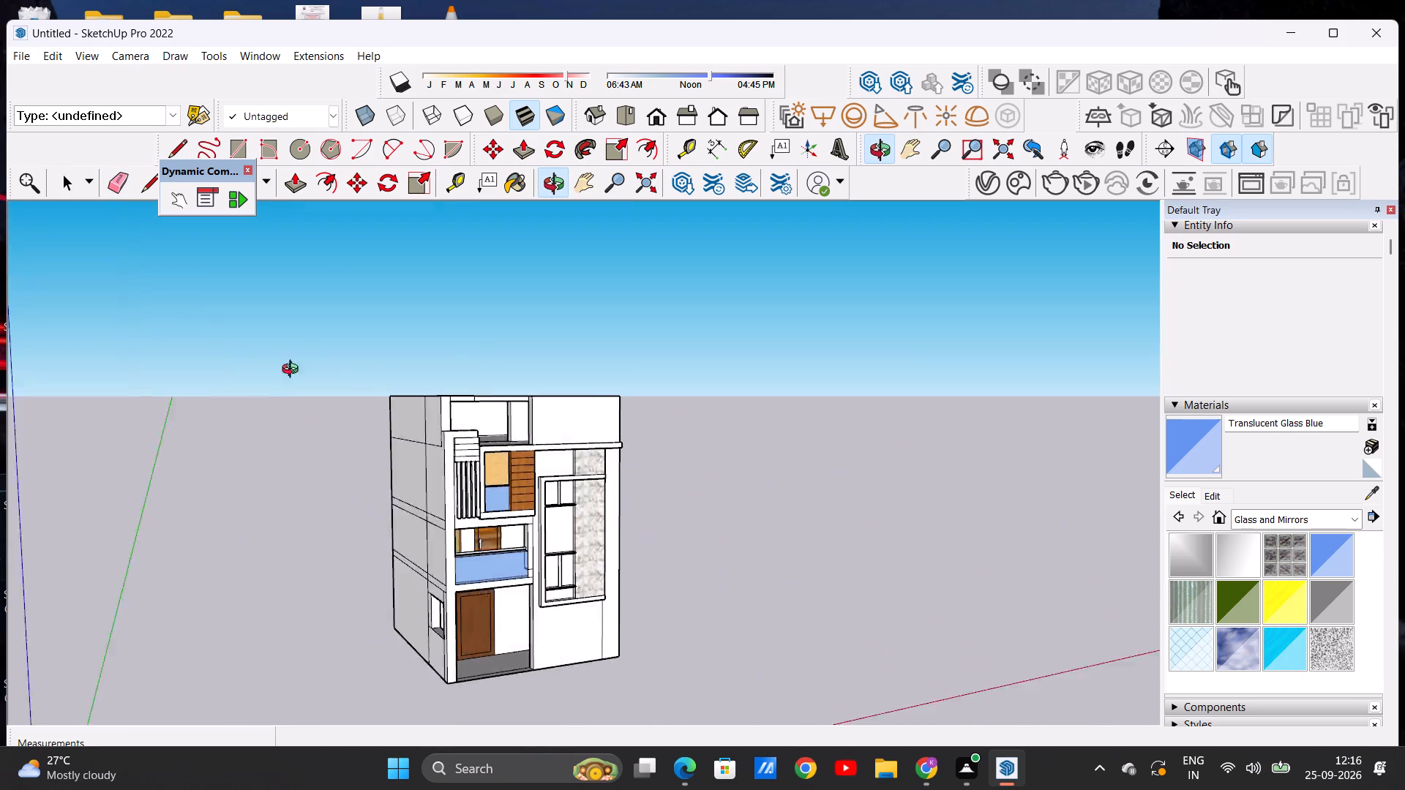
{"action": "middle_click_drag", "start_coordinate": [293, 371], "coordinate": [212, 372]}
{"action": "scroll", "coordinate": [544, 410], "scroll_direction": "down", "scroll_amount": 10}
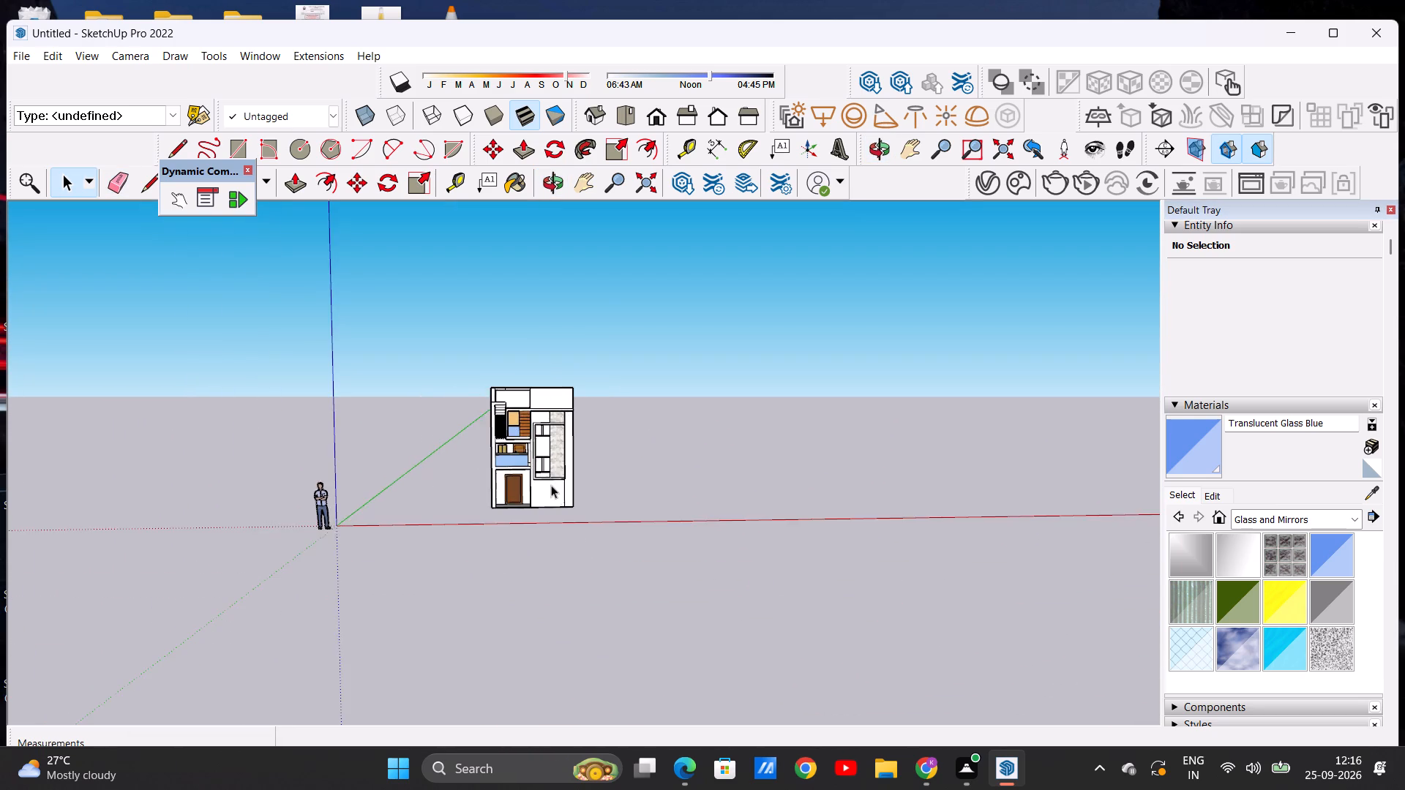
Examine the whole house from the front, both sides and above, including the upper facade and terrace.
{"action": "scroll", "coordinate": [551, 485], "scroll_direction": "up", "scroll_amount": 9}
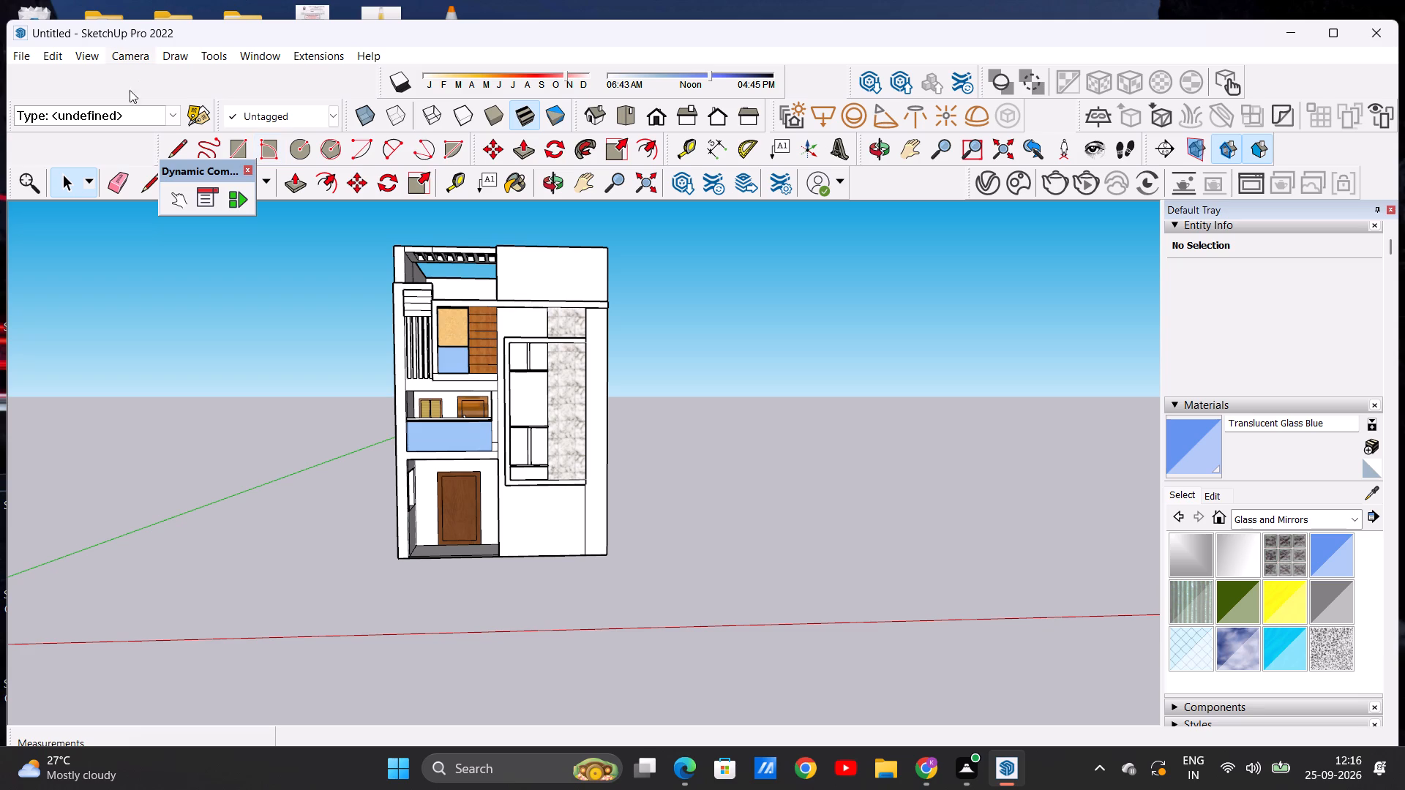
{"action": "scroll", "coordinate": [410, 345], "scroll_direction": "up", "scroll_amount": 6}
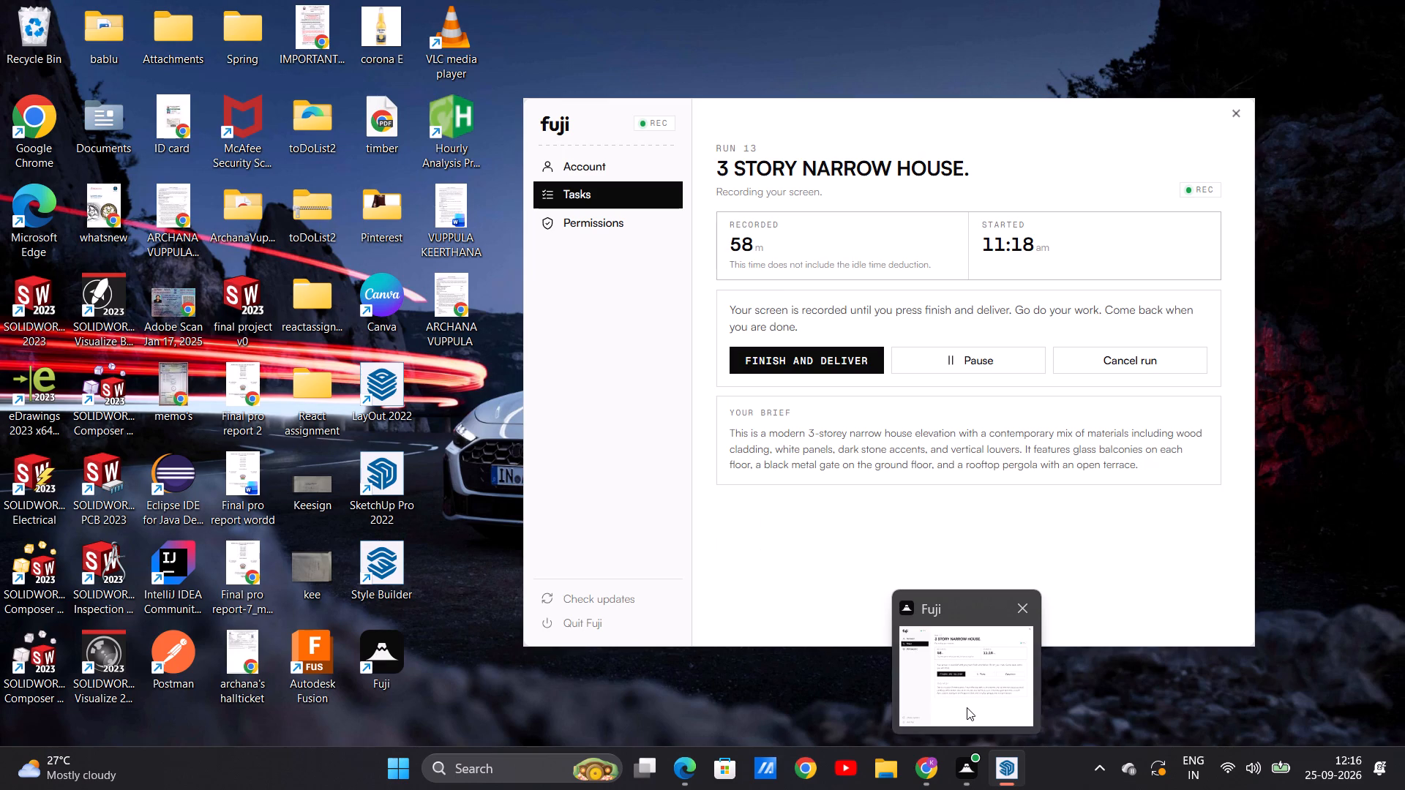
{"action": "left_click", "coordinate": [1007, 679]}
{"action": "scroll", "coordinate": [618, 466], "scroll_direction": "down", "scroll_amount": 5}
{"action": "scroll", "coordinate": [630, 401], "scroll_direction": "up", "scroll_amount": 3}
{"action": "scroll", "coordinate": [580, 397], "scroll_direction": "down", "scroll_amount": 3}
{"action": "middle_click_drag", "start_coordinate": [495, 388], "coordinate": [644, 418]}
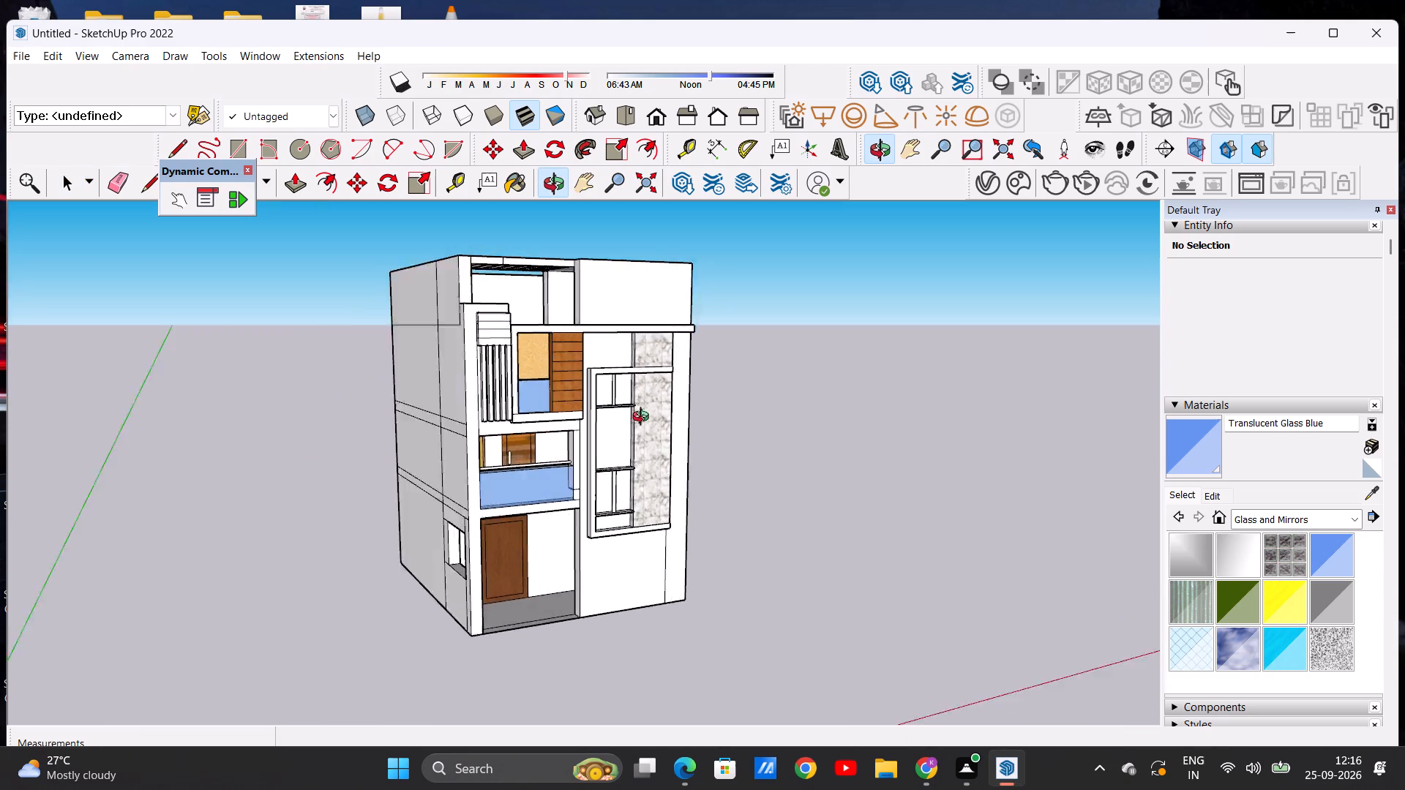
{"action": "middle_click_drag", "start_coordinate": [644, 418], "coordinate": [403, 477]}
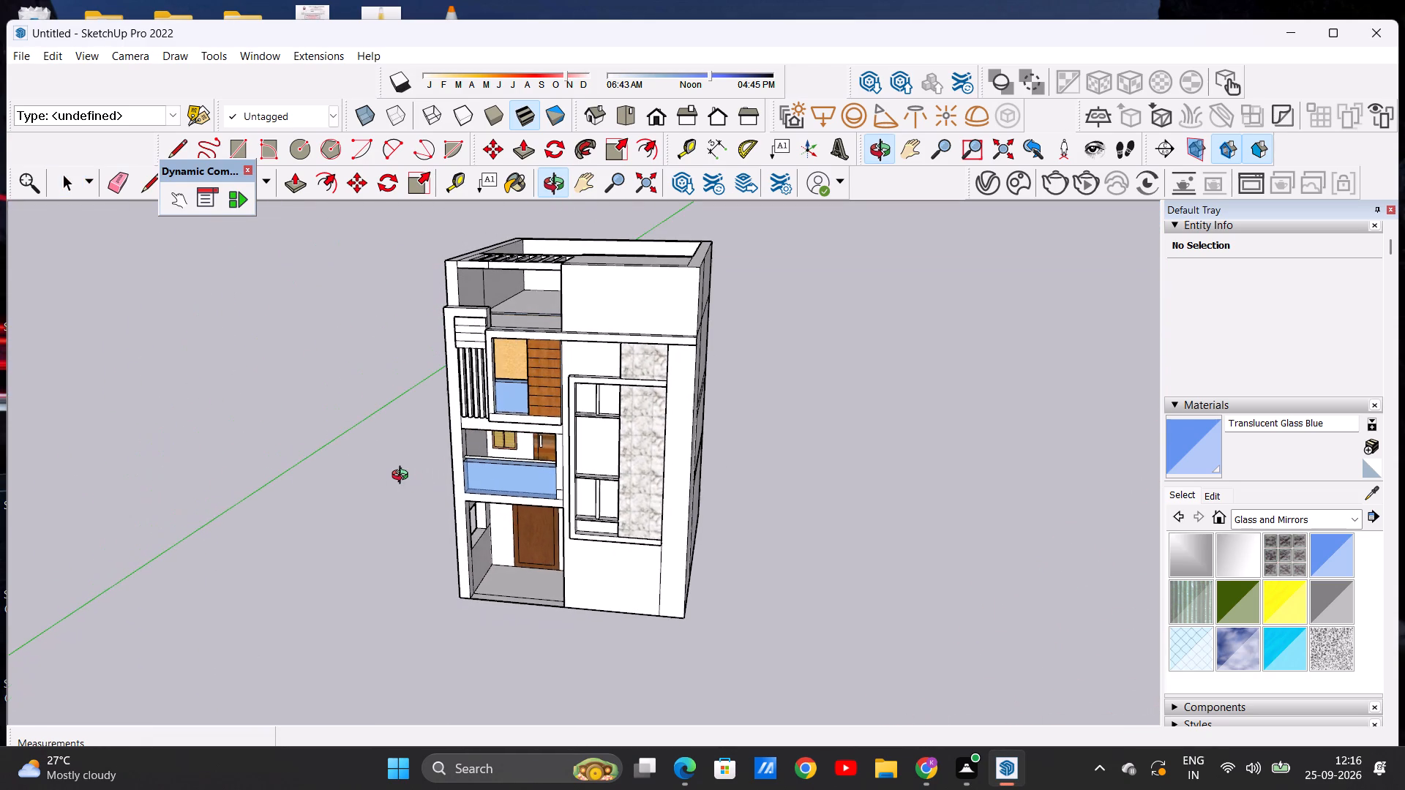
{"action": "middle_click_drag", "start_coordinate": [403, 477], "coordinate": [457, 441]}
{"action": "scroll", "coordinate": [607, 317], "scroll_direction": "up", "scroll_amount": 3}
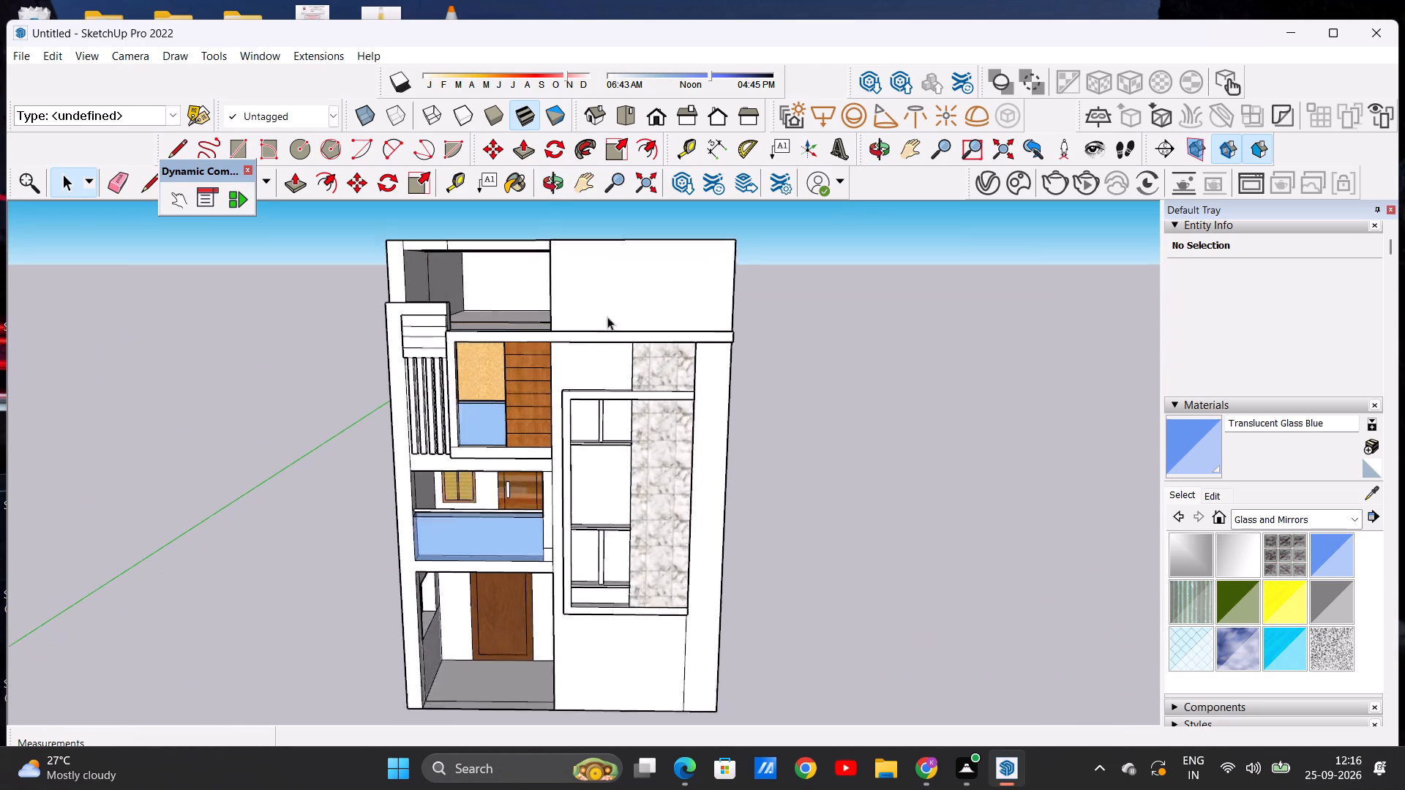
{"action": "scroll", "coordinate": [607, 317], "scroll_direction": "up", "scroll_amount": 1}
{"action": "scroll", "coordinate": [738, 285], "scroll_direction": "up", "scroll_amount": 1}
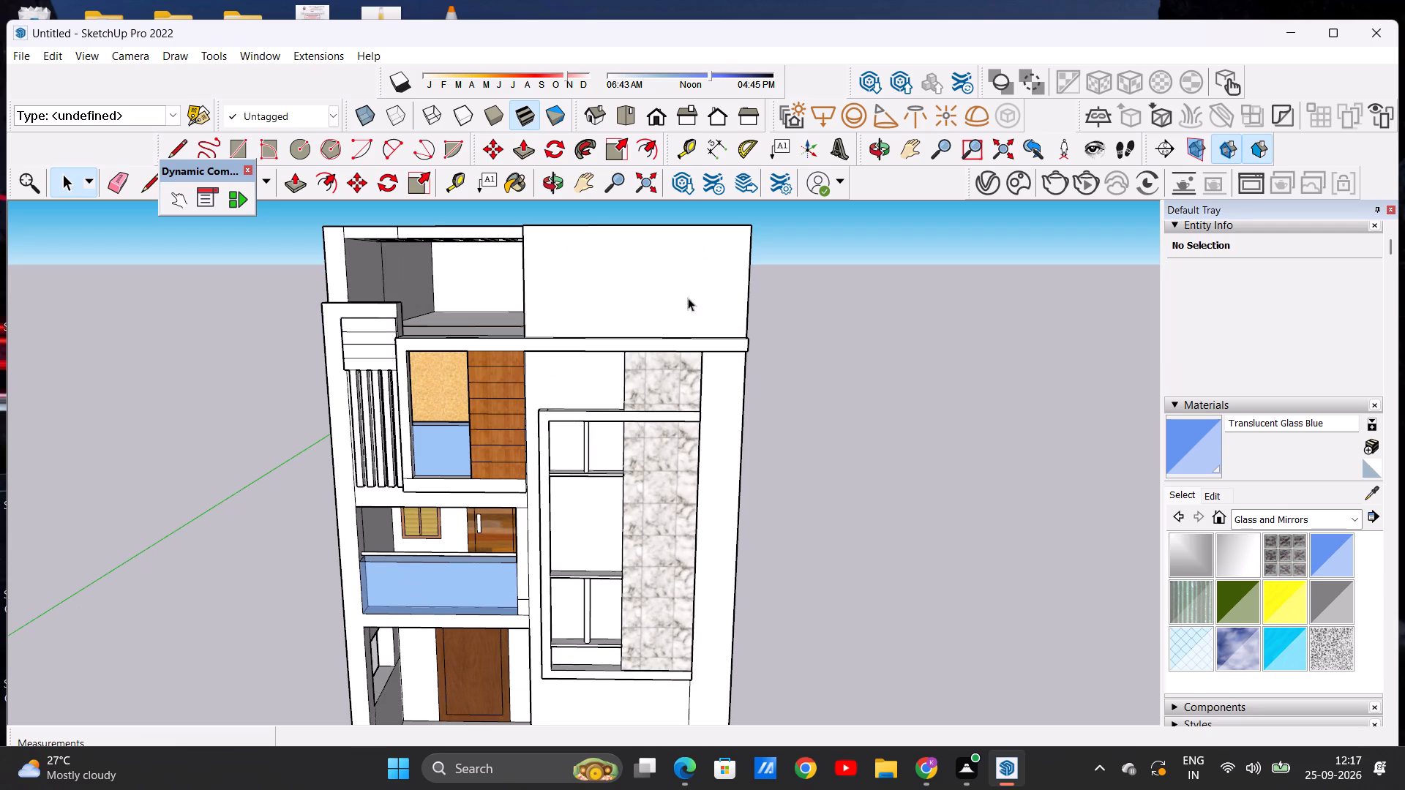
{"action": "middle_click_drag", "start_coordinate": [607, 274], "coordinate": [341, 383]}
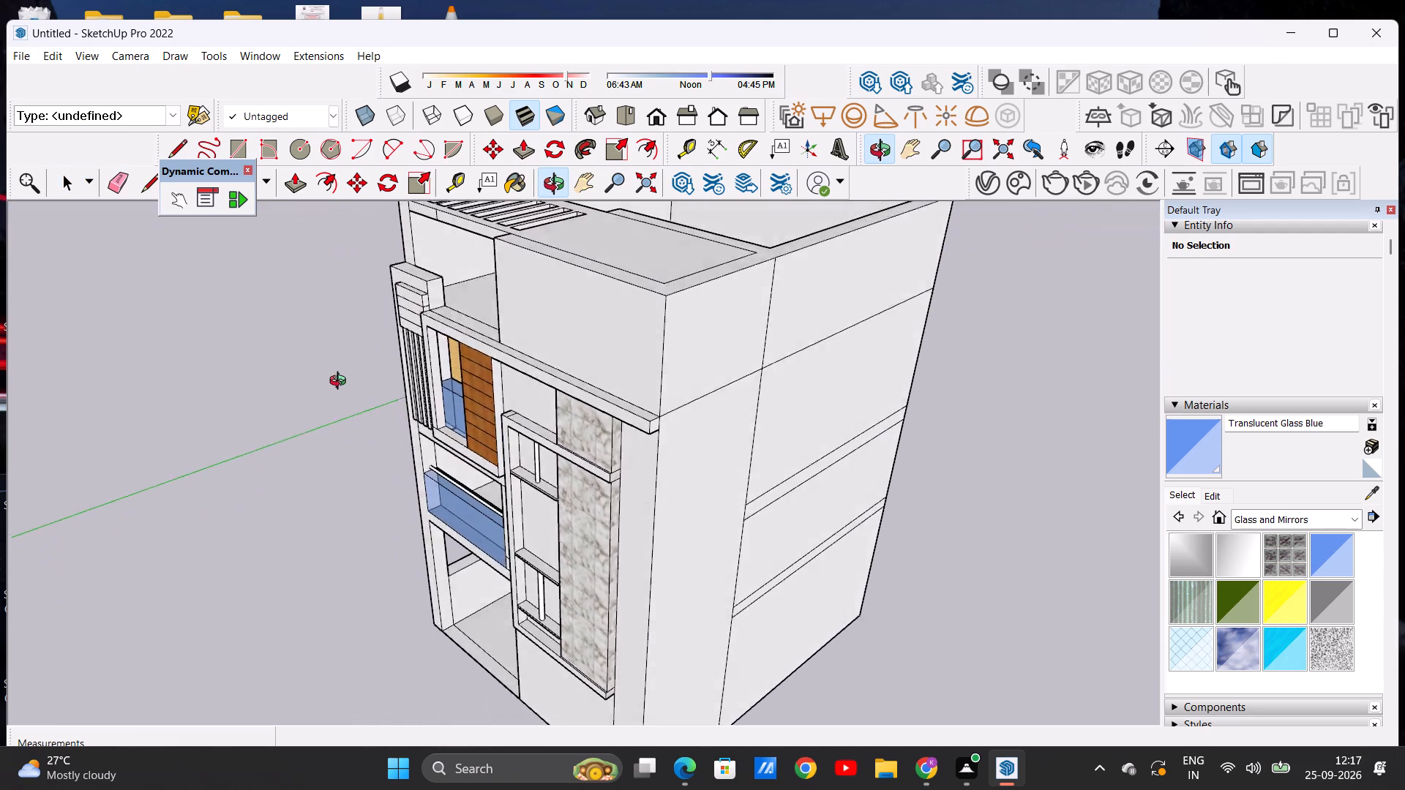
{"action": "middle_click_drag", "start_coordinate": [341, 383], "coordinate": [818, 426]}
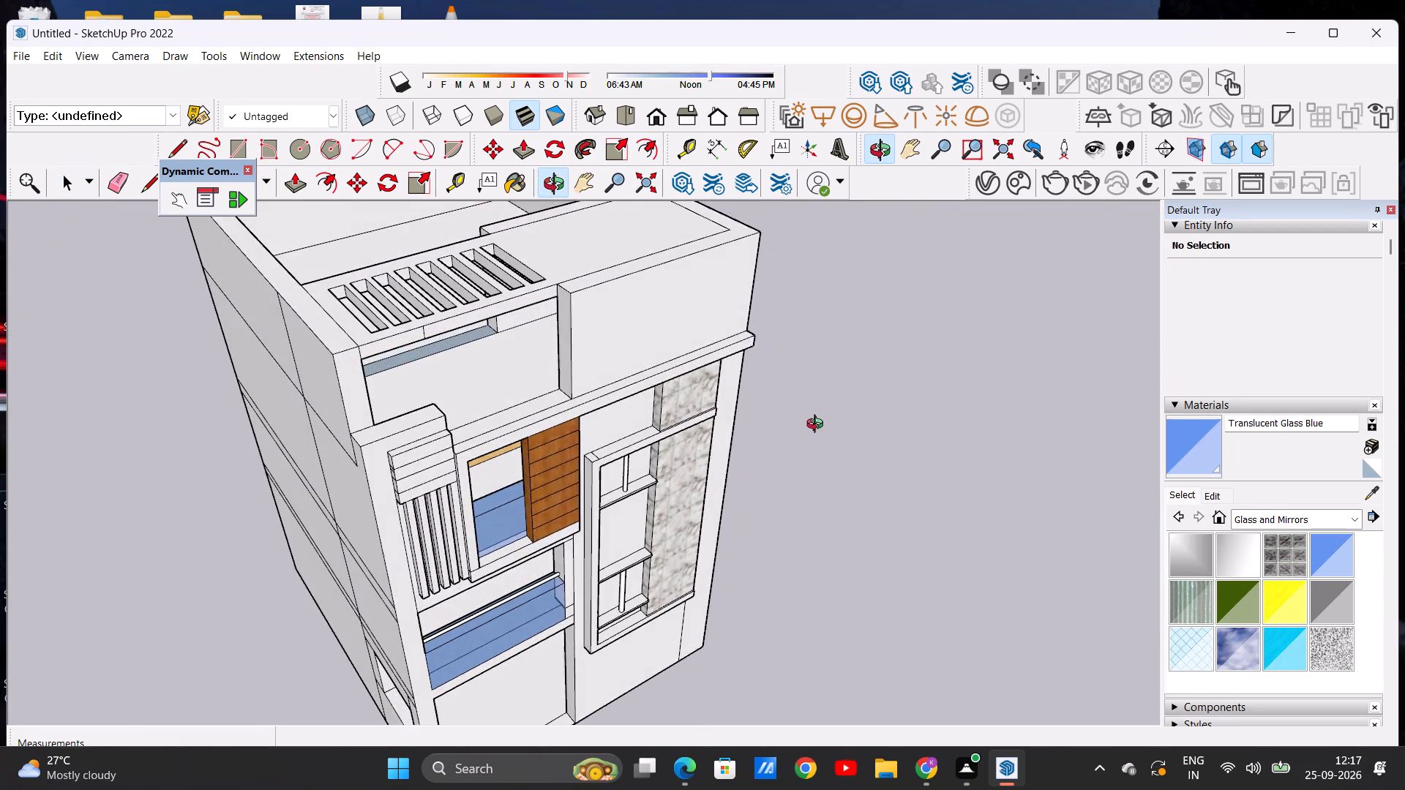
{"action": "middle_click_drag", "start_coordinate": [818, 426], "coordinate": [641, 407]}
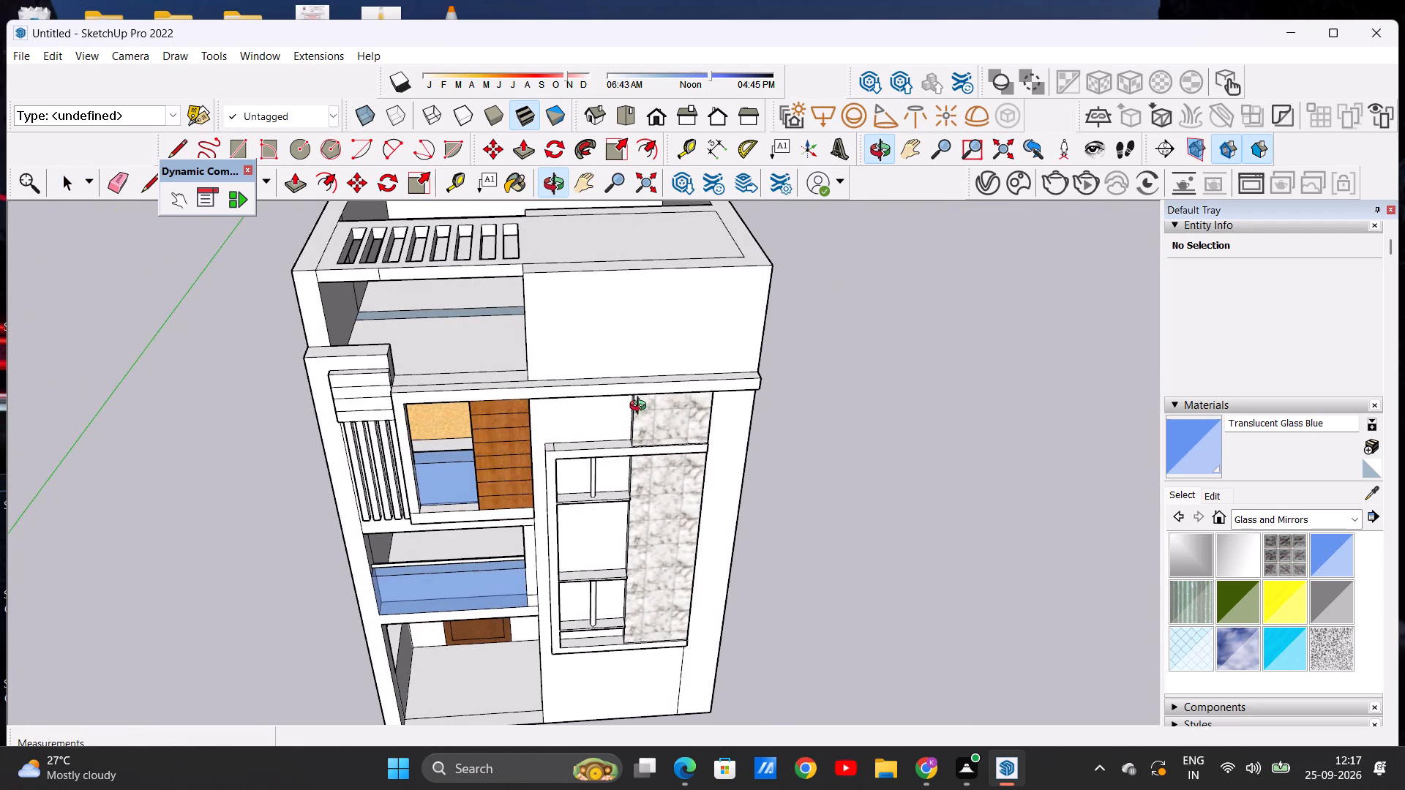
{"action": "middle_click_drag", "start_coordinate": [641, 407], "coordinate": [643, 395]}
{"action": "middle_click_drag", "start_coordinate": [634, 394], "coordinate": [582, 273]}
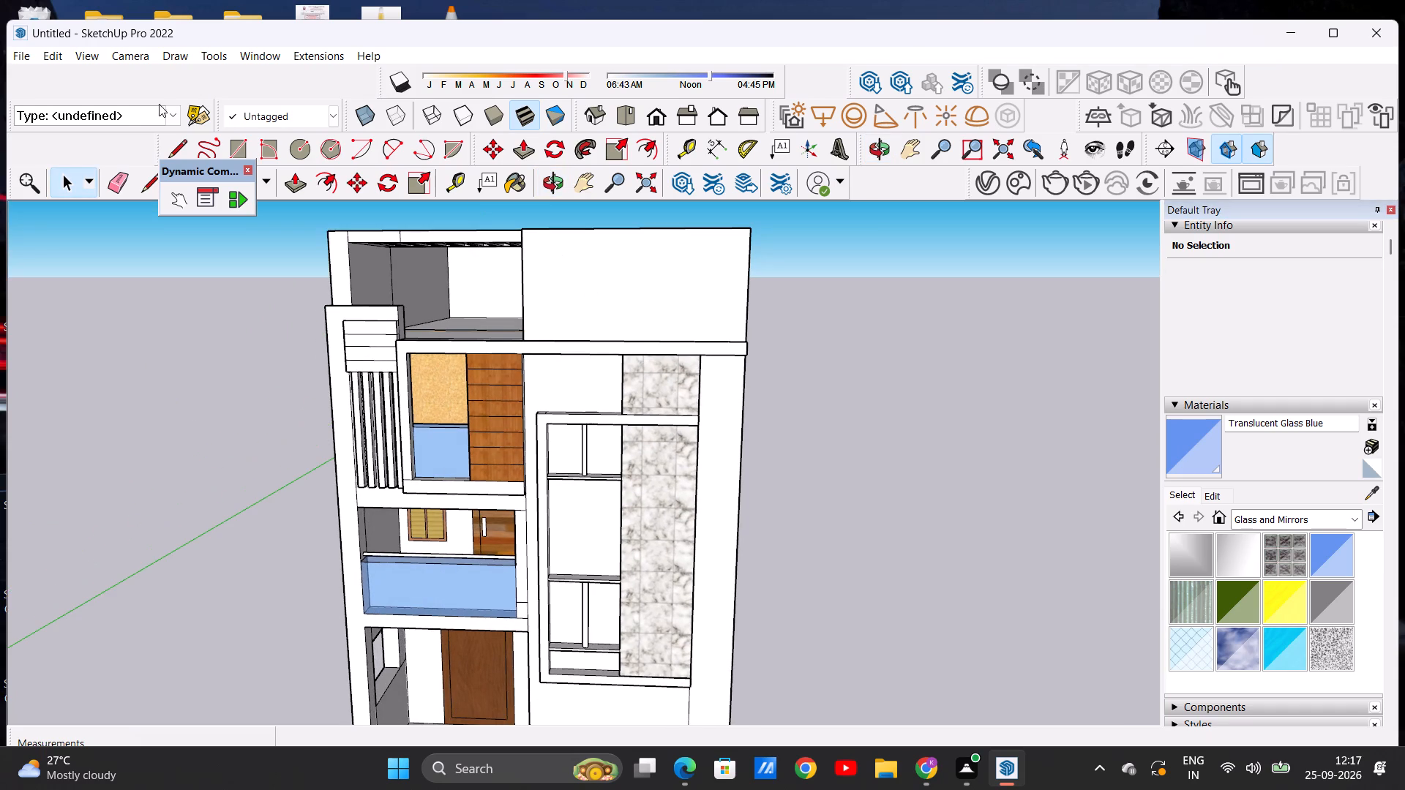
Draw a 4' 11 11/16" horizontal line across the blank top-floor wall from the pergola beam's lower corner, and a vertical about 2' 9 7/16" down to the ledge.
{"action": "left_click", "coordinate": [171, 145]}
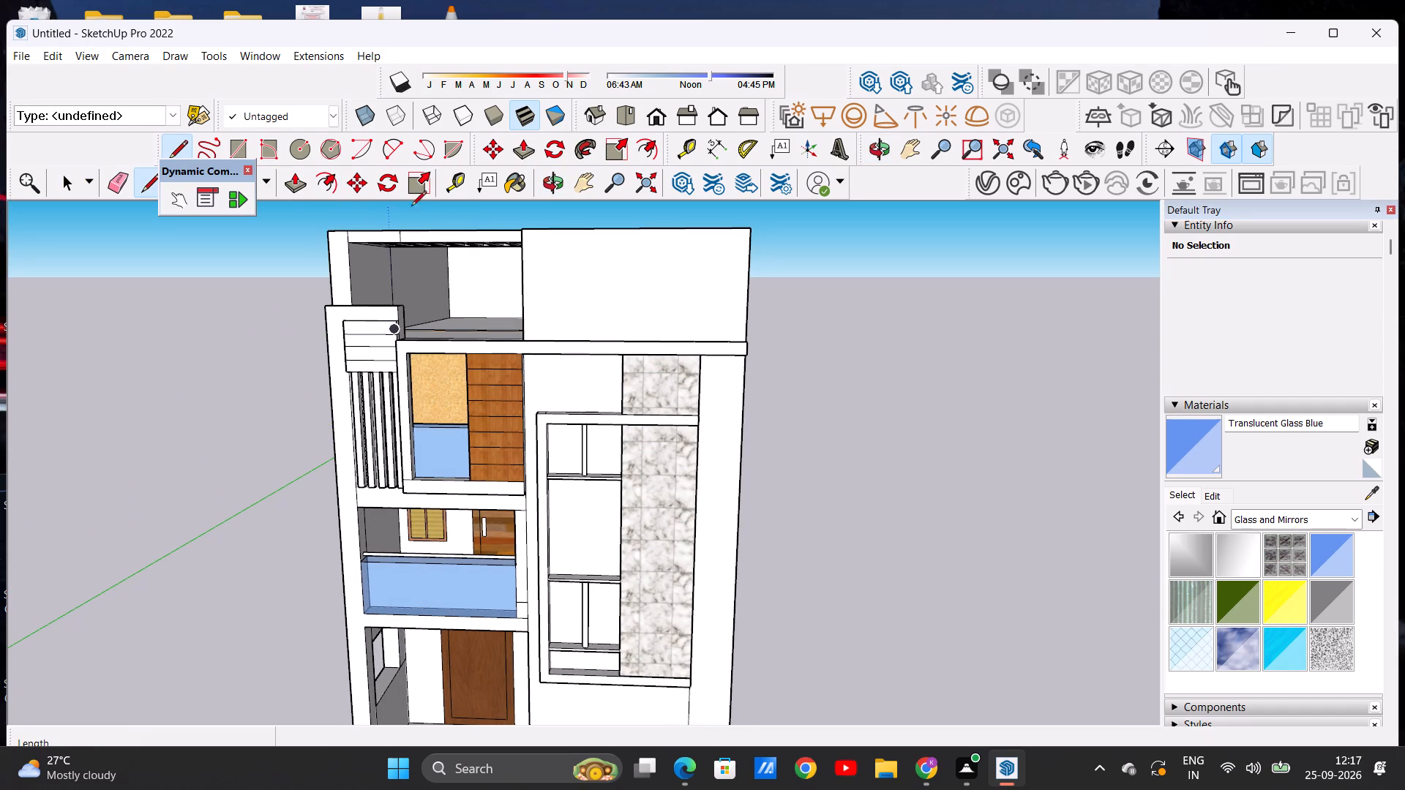
{"action": "scroll", "coordinate": [525, 258], "scroll_direction": "up", "scroll_amount": 3}
{"action": "middle_click_drag", "start_coordinate": [525, 260], "coordinate": [682, 282]}
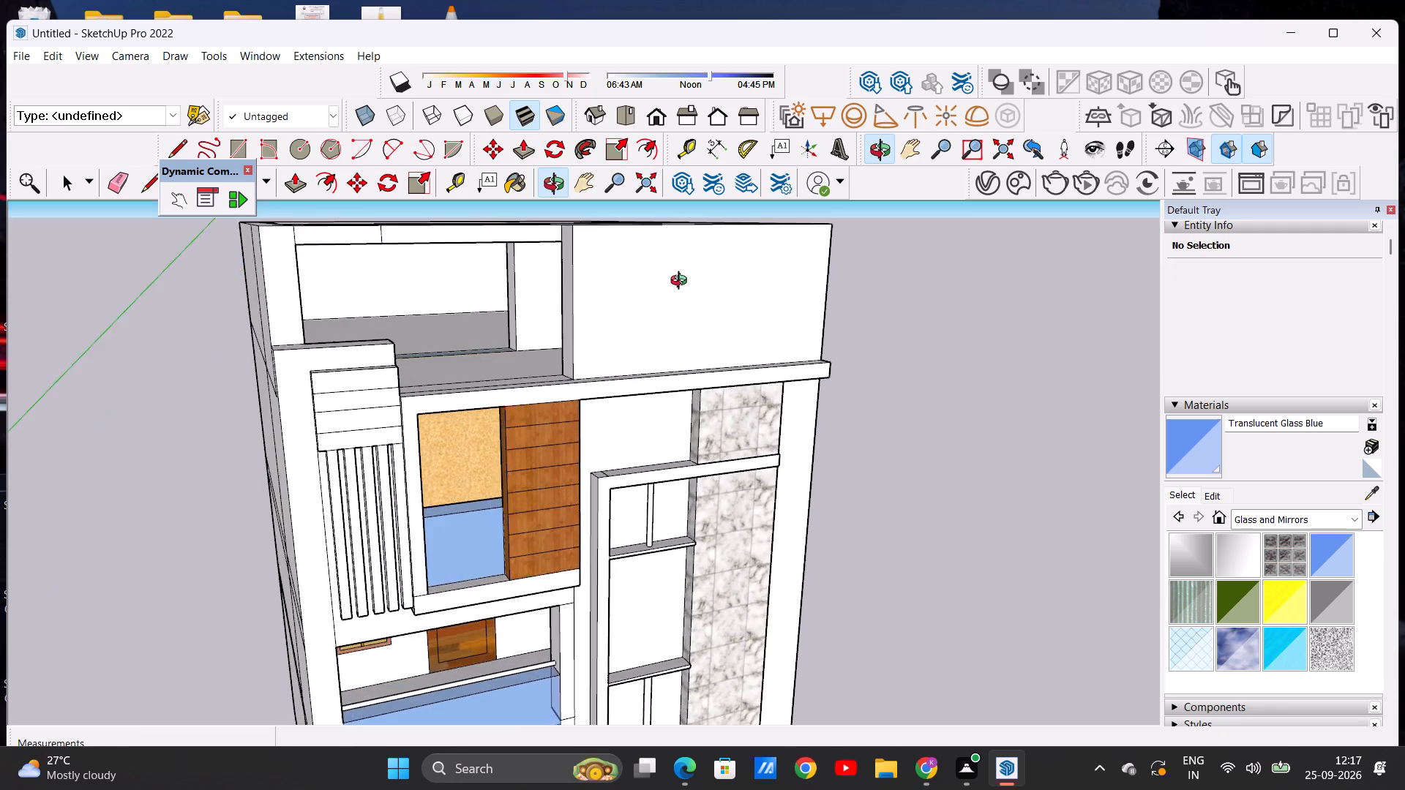
{"action": "middle_click_drag", "start_coordinate": [682, 282], "coordinate": [512, 271]}
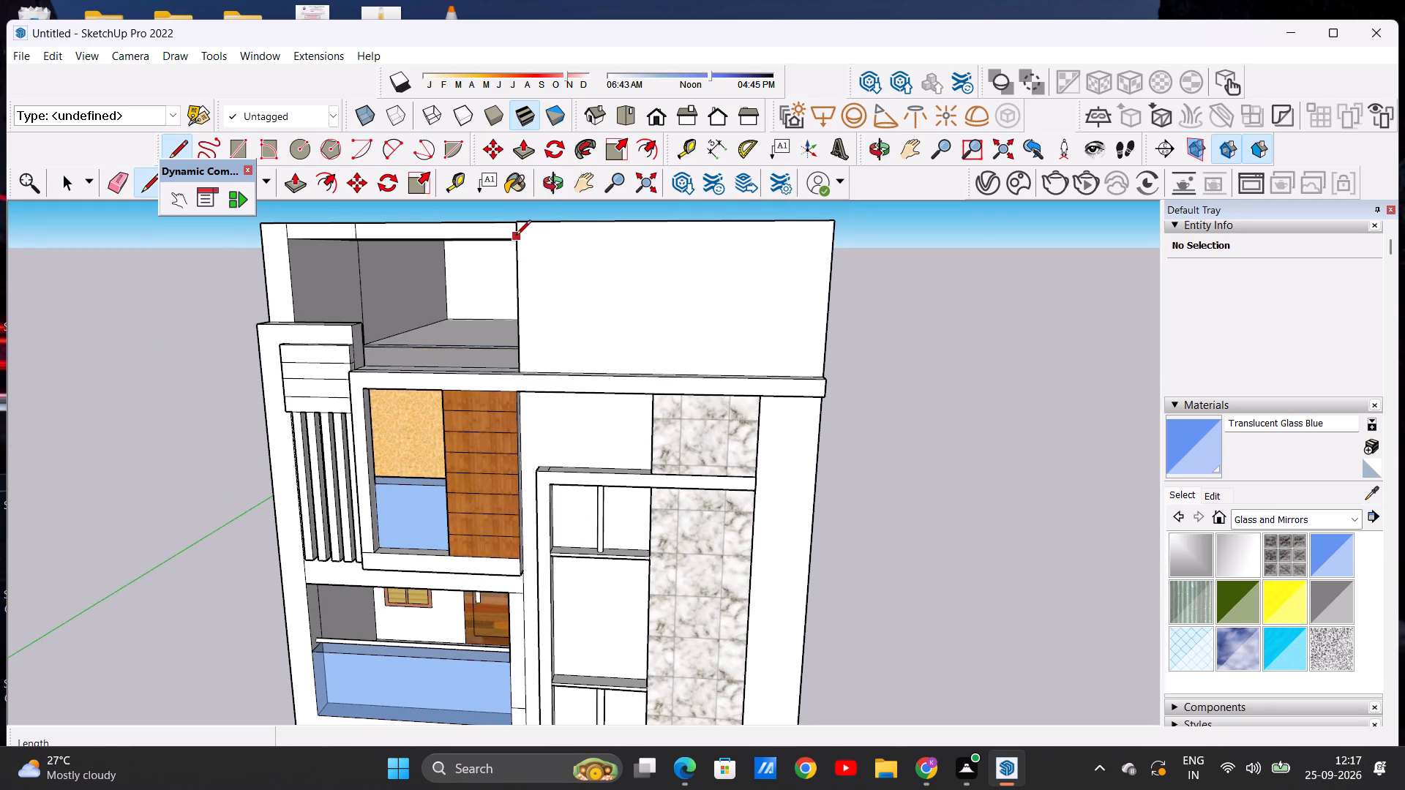
{"action": "scroll", "coordinate": [512, 238], "scroll_direction": "up", "scroll_amount": 7}
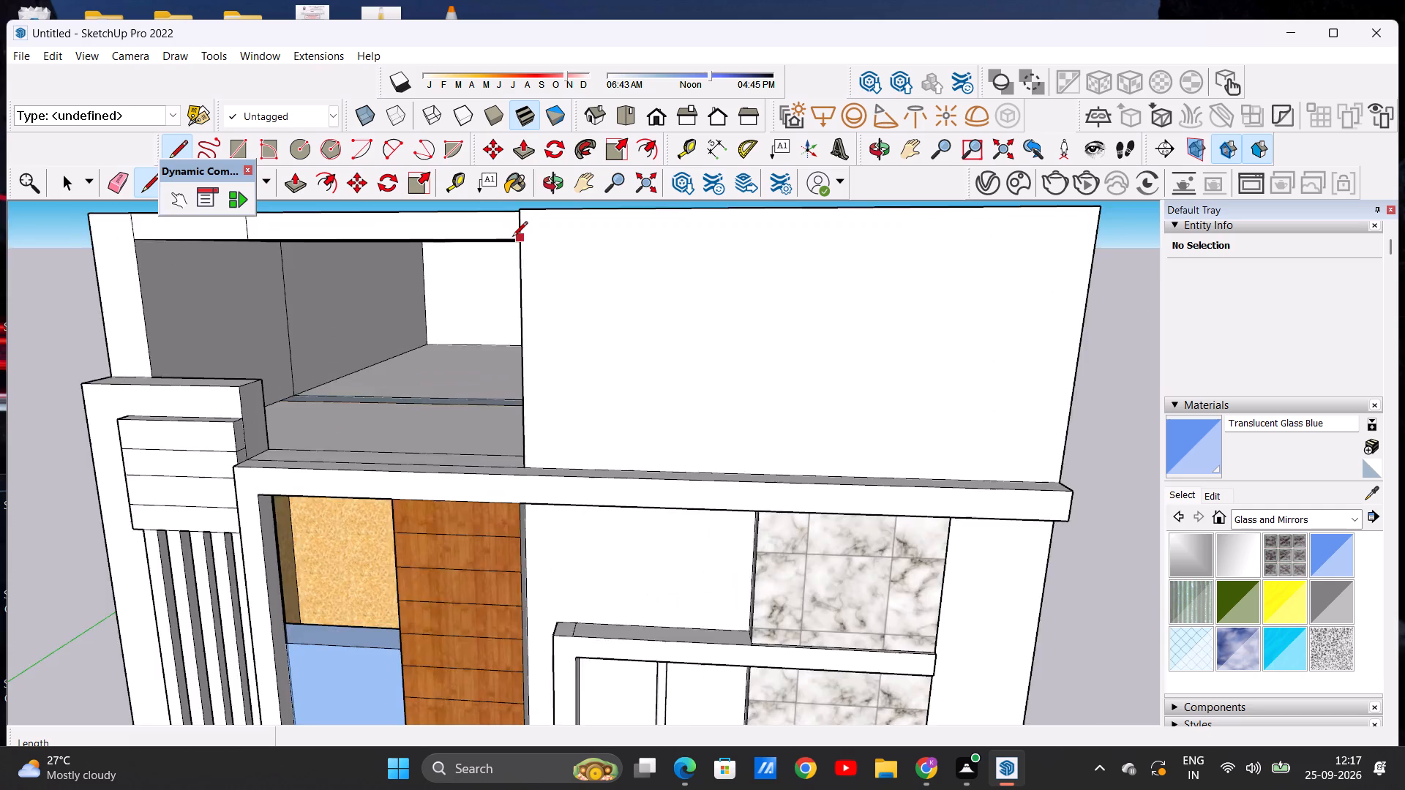
{"action": "scroll", "coordinate": [512, 238], "scroll_direction": "up", "scroll_amount": 3}
{"action": "left_click", "coordinate": [523, 240]}
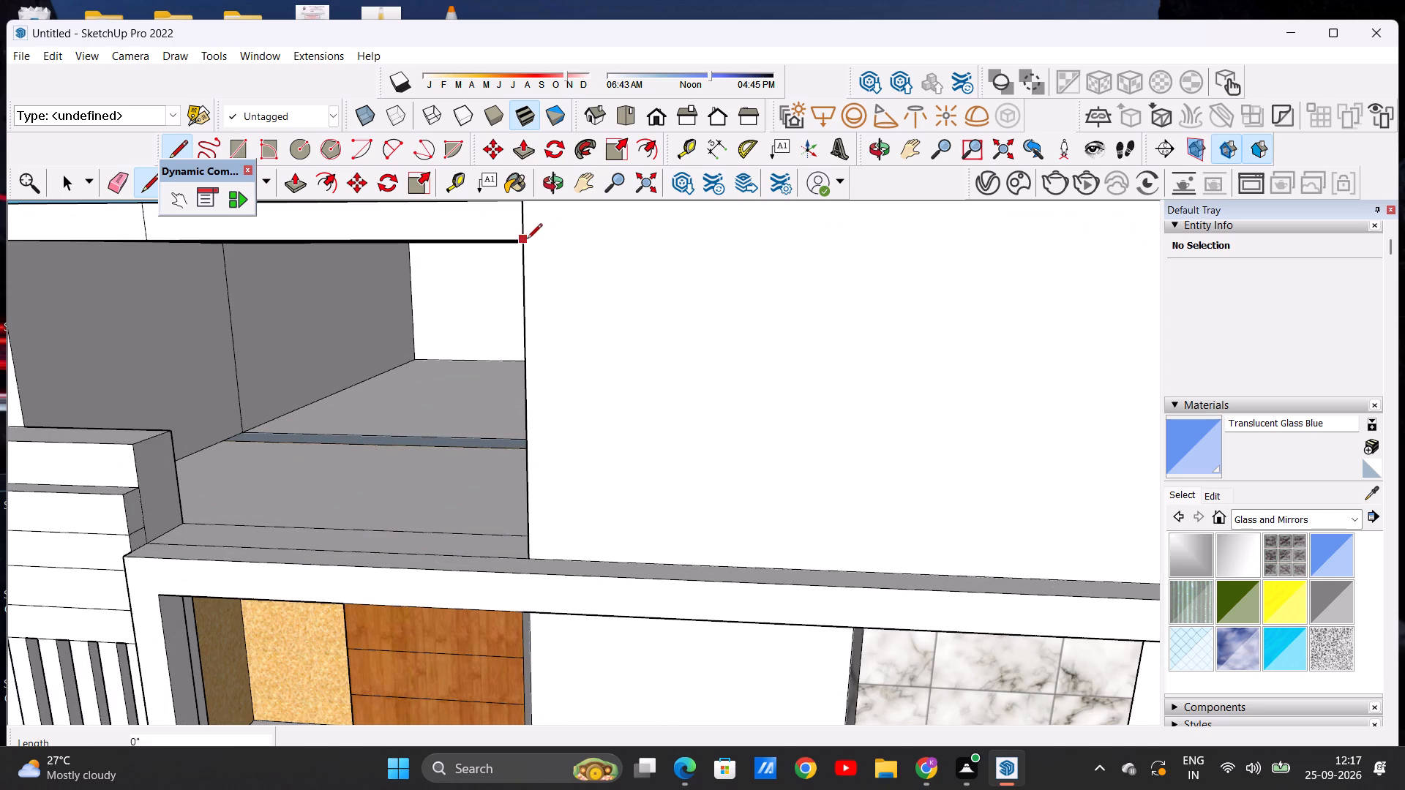
{"action": "scroll", "coordinate": [634, 272], "scroll_direction": "down", "scroll_amount": 7}
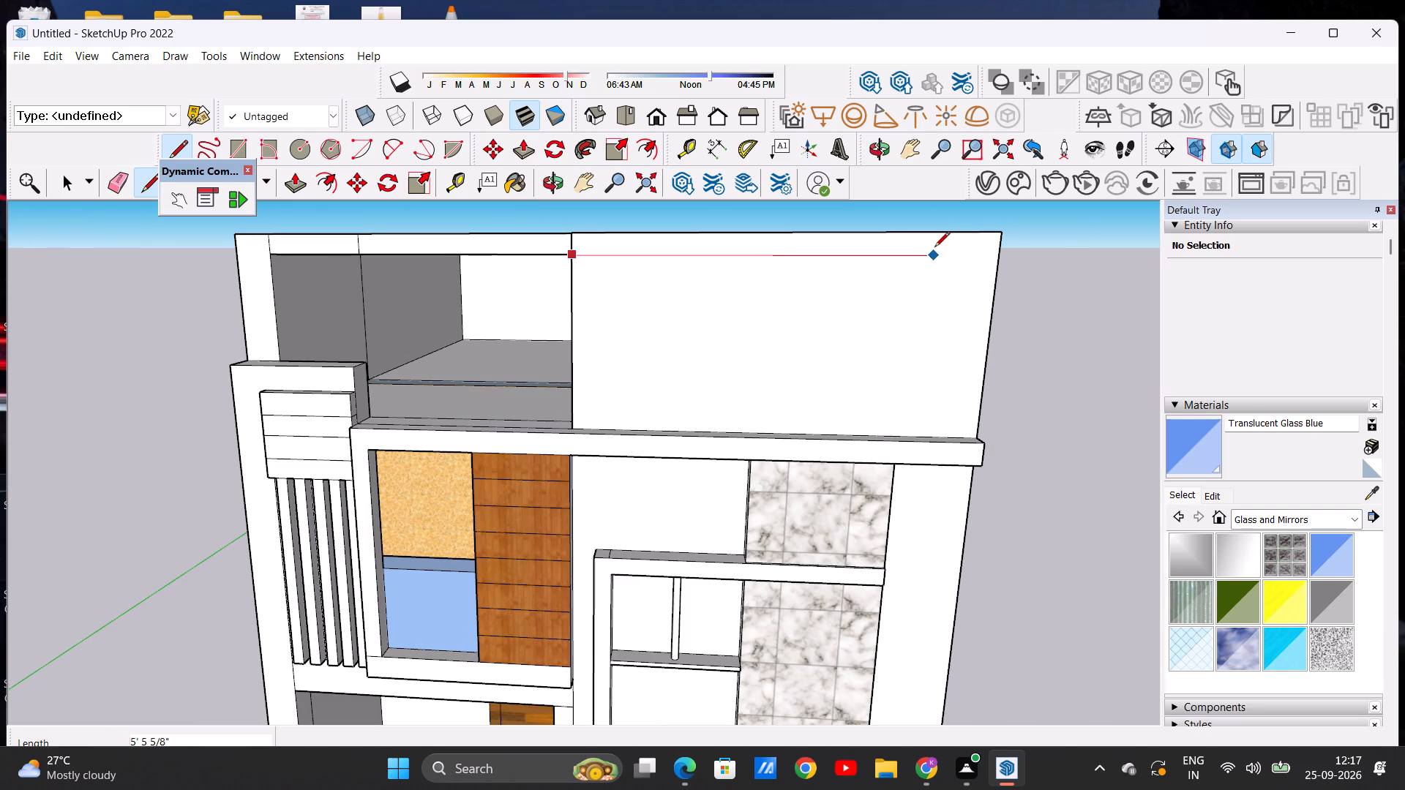
{"action": "left_click", "coordinate": [899, 259]}
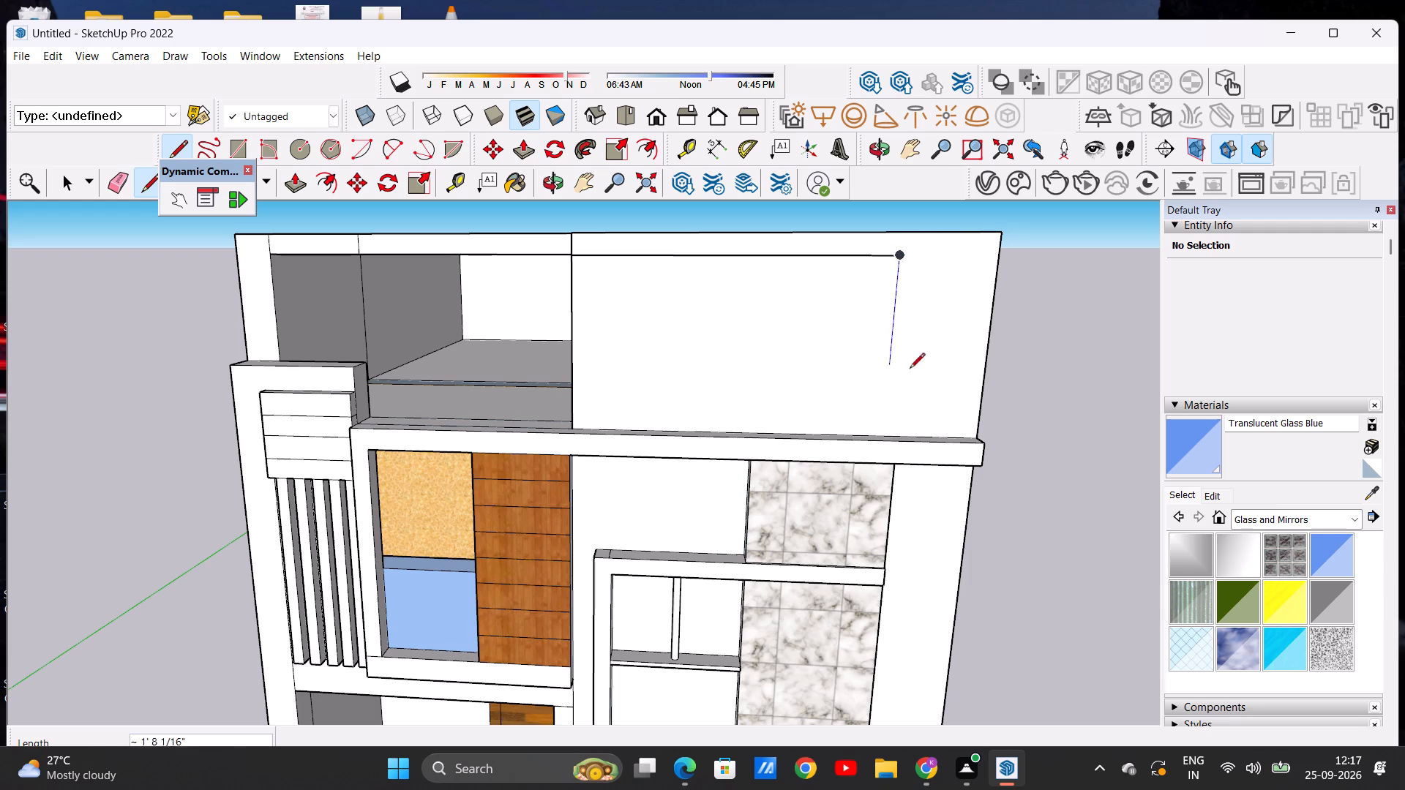
{"action": "scroll", "coordinate": [883, 432], "scroll_direction": "up", "scroll_amount": 10}
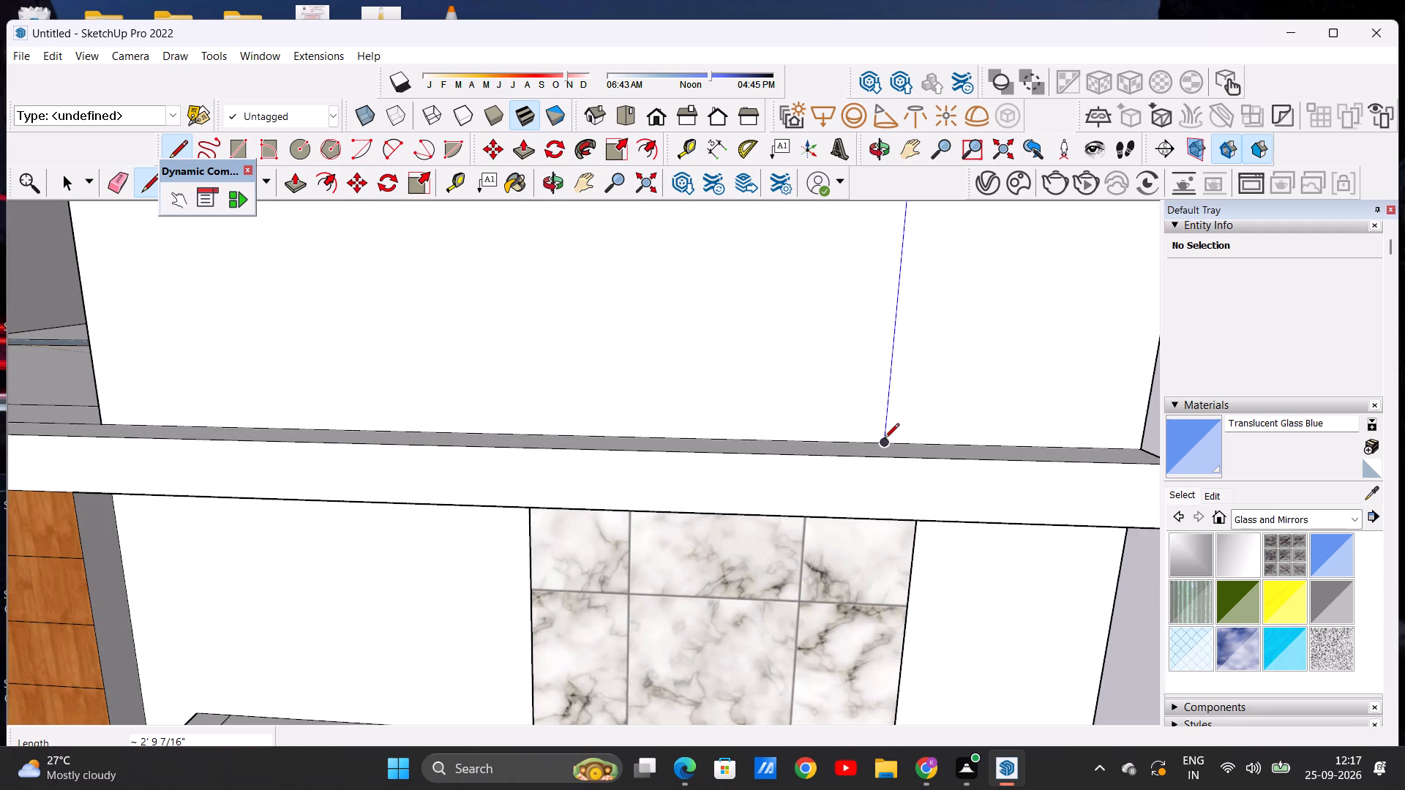
{"action": "scroll", "coordinate": [880, 447], "scroll_direction": "up", "scroll_amount": 13}
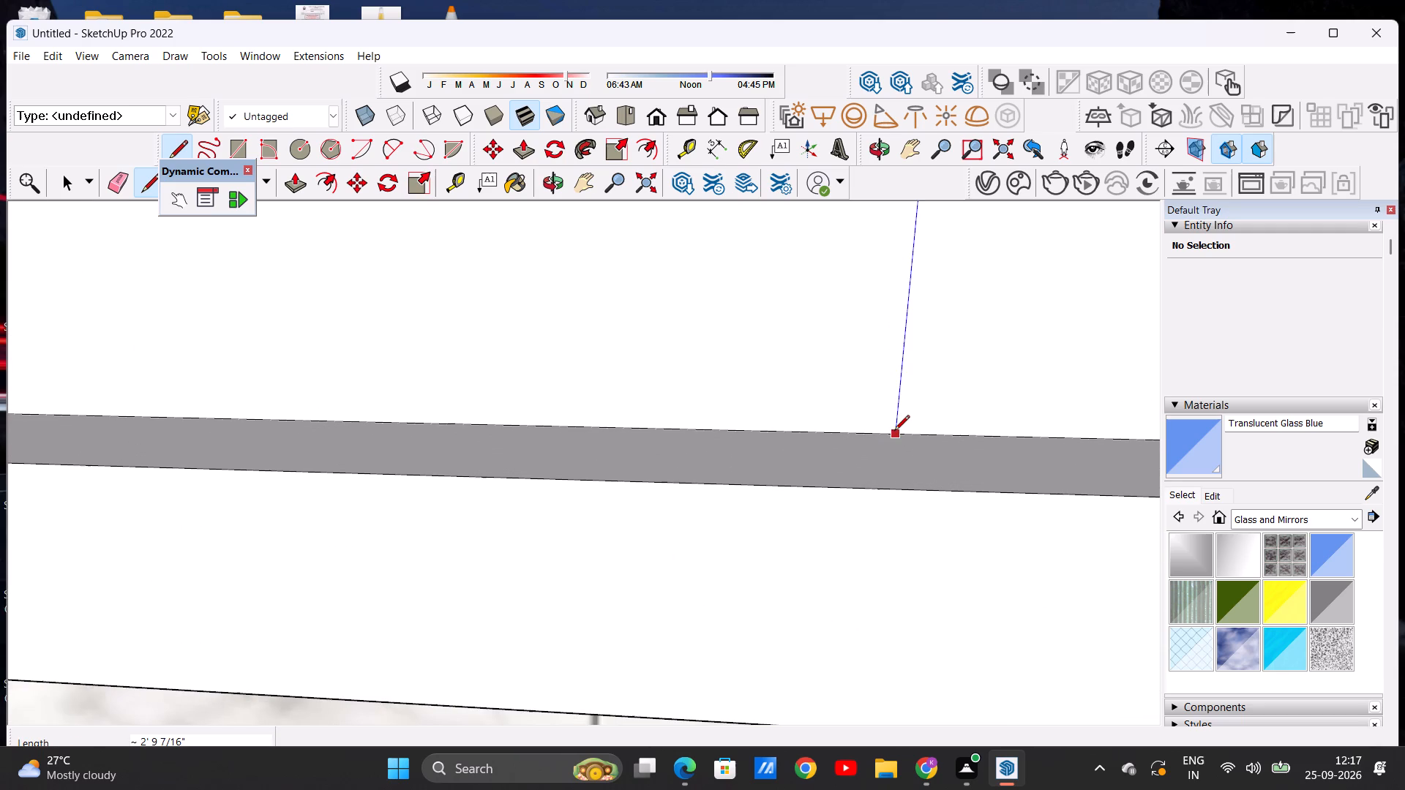
{"action": "left_click", "coordinate": [896, 432]}
{"action": "key", "text": "space"}
Draw a 3' 1 1/2" vertical line from the top-floor wall's upper edge down to the ledge, just outside the inset outline.
{"action": "scroll", "coordinate": [847, 424], "scroll_direction": "down", "scroll_amount": 13}
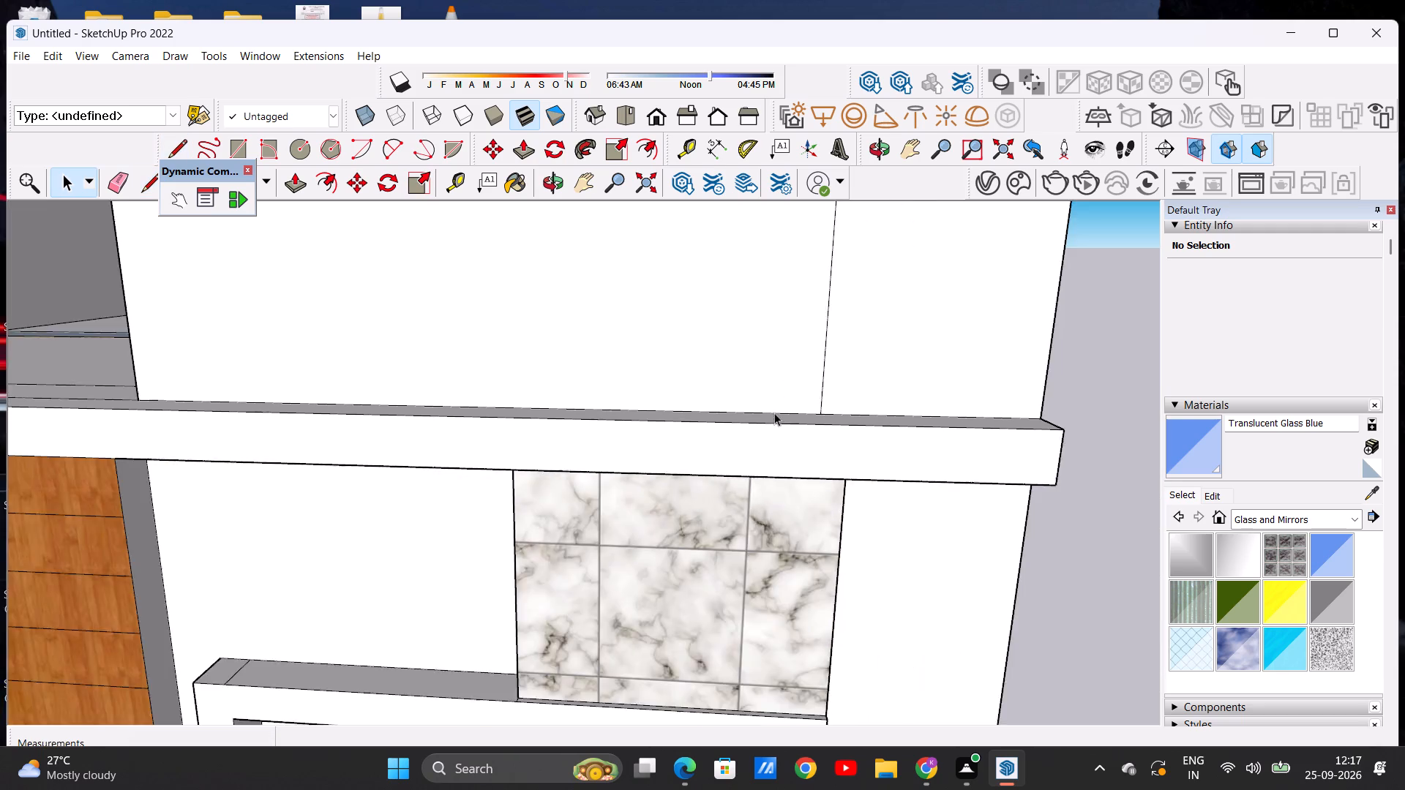
{"action": "scroll", "coordinate": [774, 413], "scroll_direction": "down", "scroll_amount": 19}
{"action": "scroll", "coordinate": [839, 335], "scroll_direction": "up", "scroll_amount": 3}
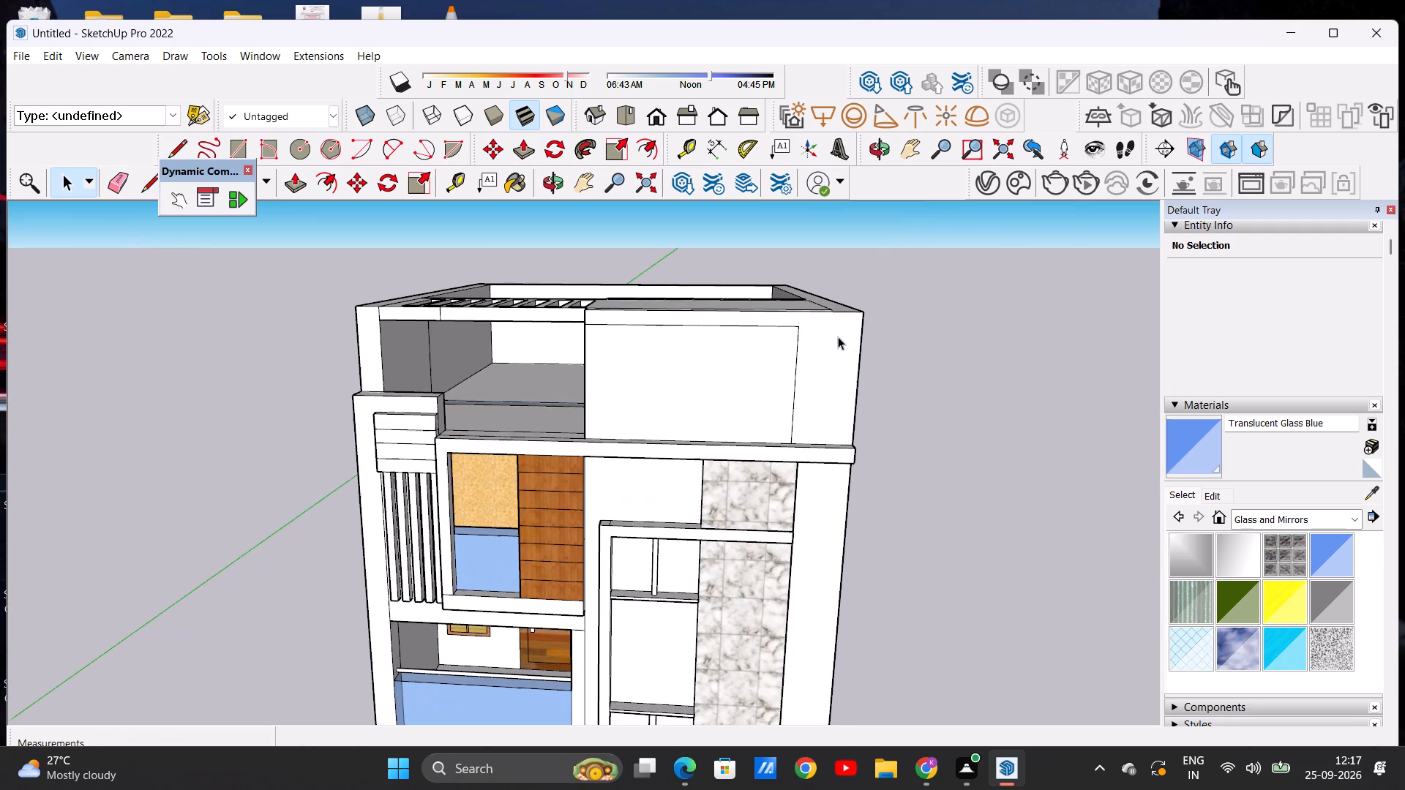
{"action": "middle_click_drag", "start_coordinate": [847, 392], "coordinate": [852, 347]}
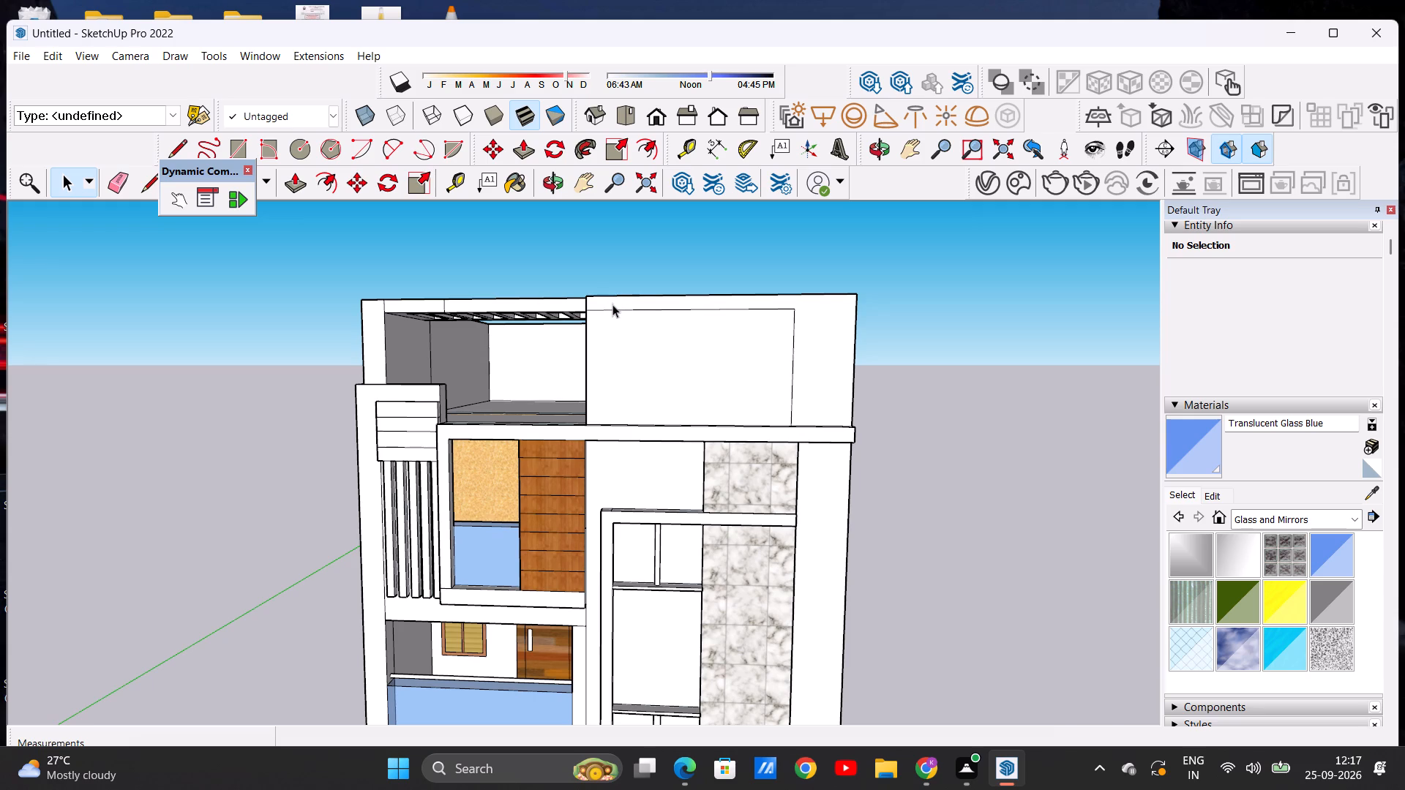
{"action": "left_click", "coordinate": [164, 143]}
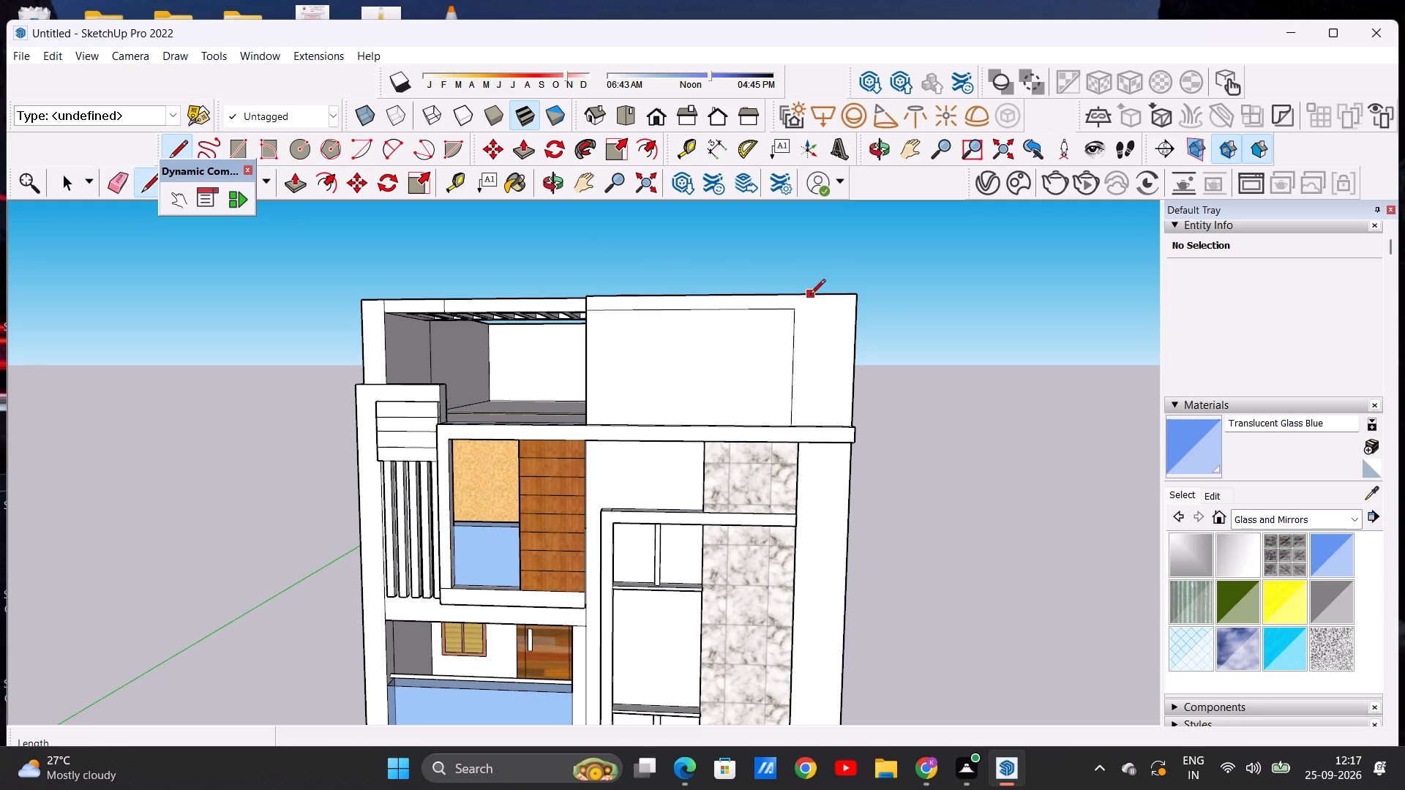
{"action": "left_click", "coordinate": [809, 296]}
{"action": "left_click", "coordinate": [803, 427]}
{"action": "key", "text": "space"}
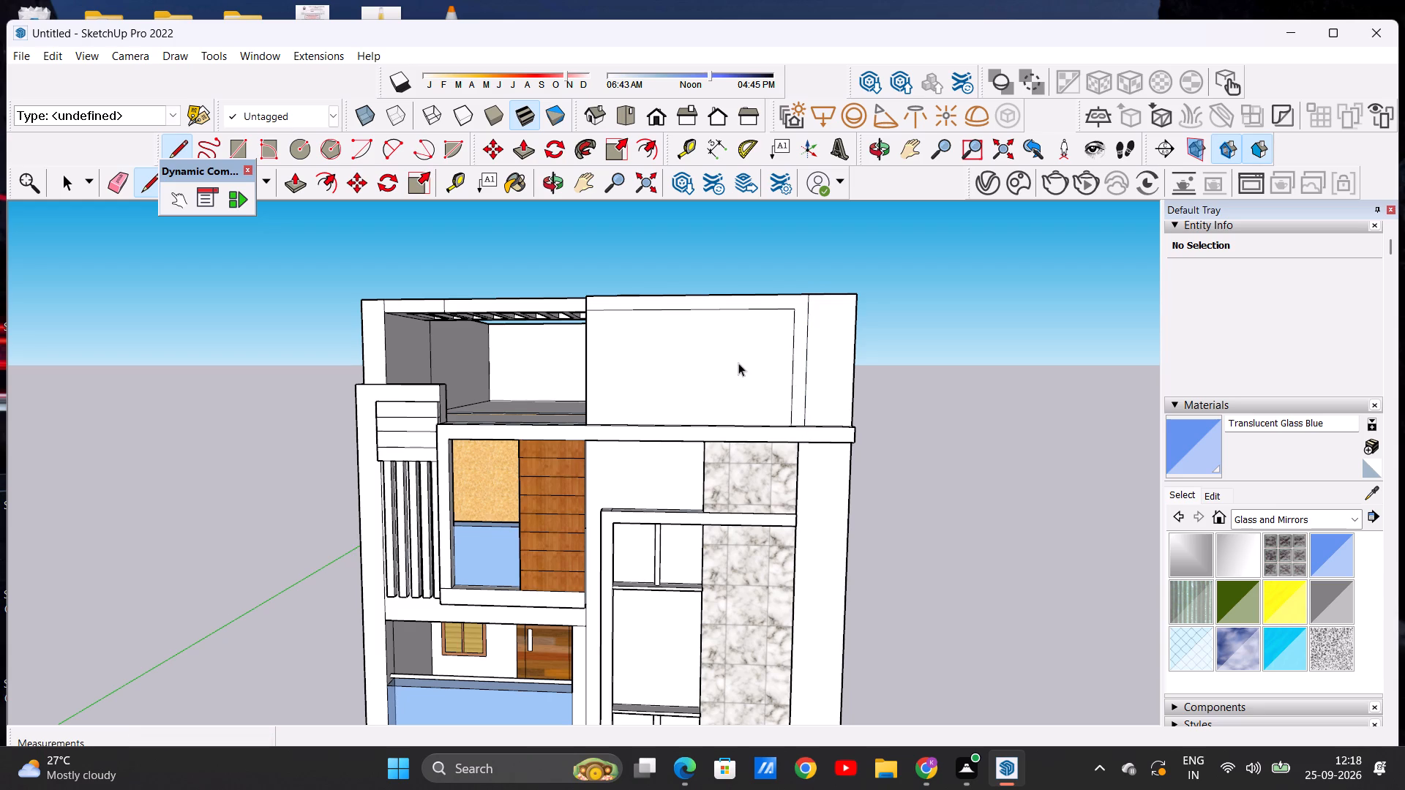
Draw a line about 7 3/16" across the top-floor wall's narrow return face, level with the pergola beam's underside.
{"action": "middle_click_drag", "start_coordinate": [727, 364], "coordinate": [964, 470]}
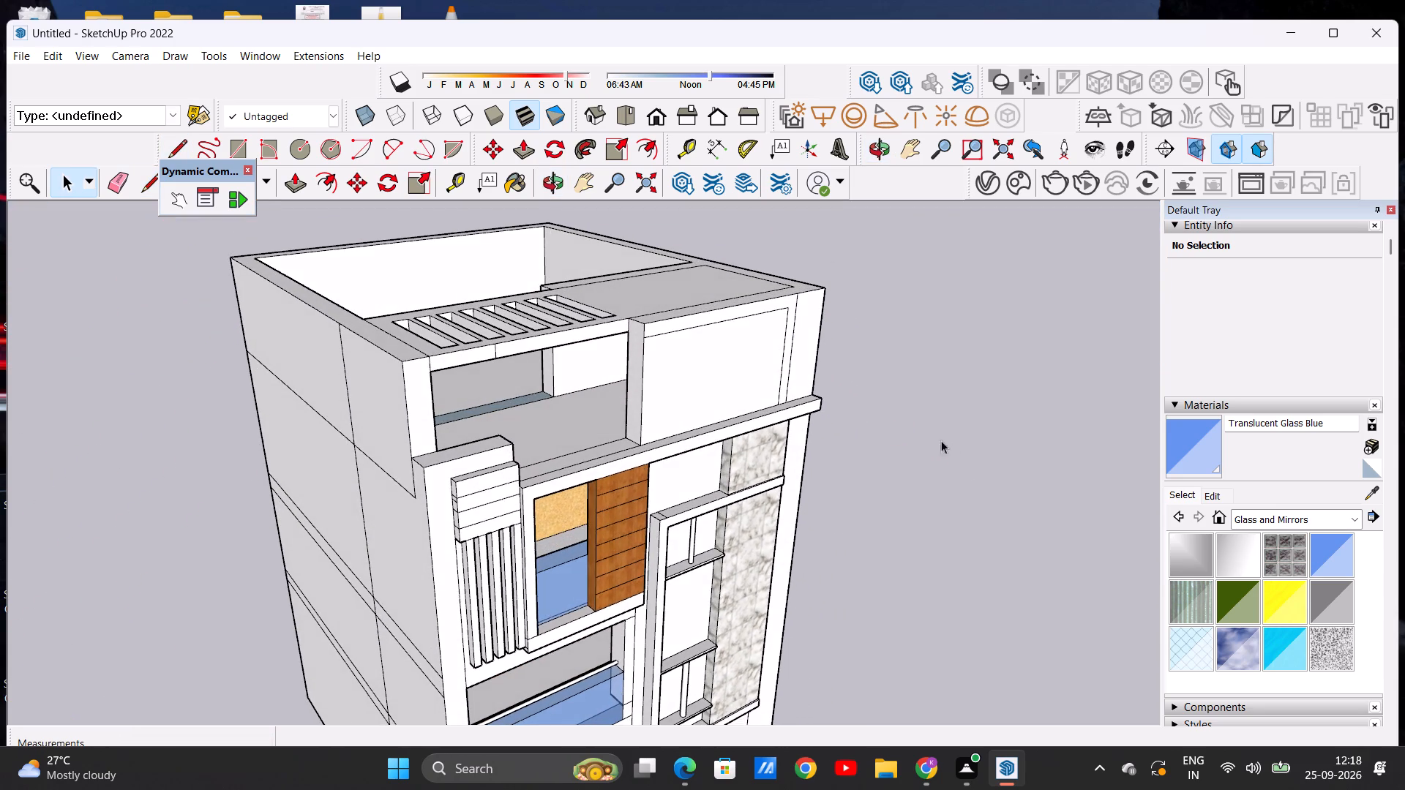
{"action": "scroll", "coordinate": [618, 361], "scroll_direction": "up", "scroll_amount": 2}
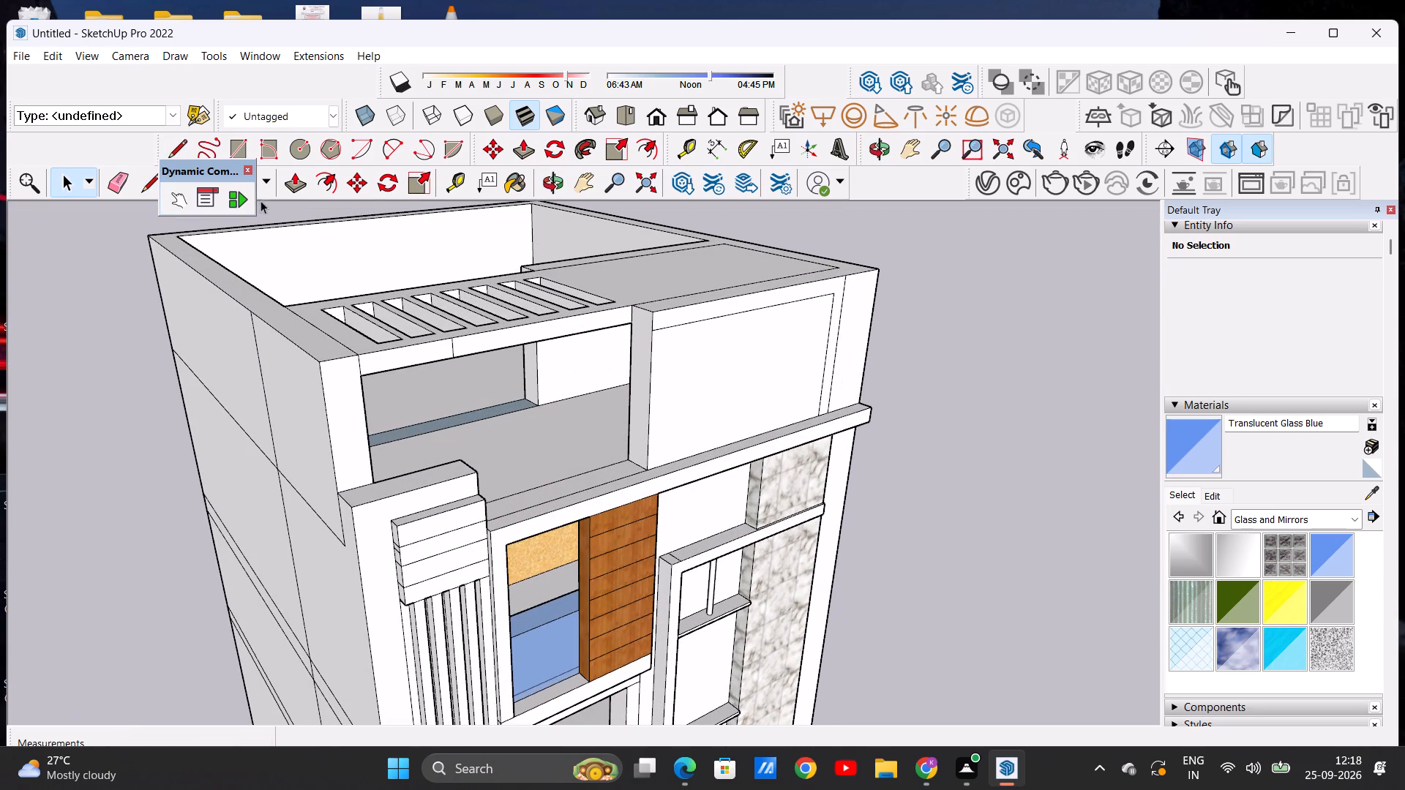
{"action": "left_click", "coordinate": [296, 180]}
{"action": "scroll", "coordinate": [662, 296], "scroll_direction": "up", "scroll_amount": 3}
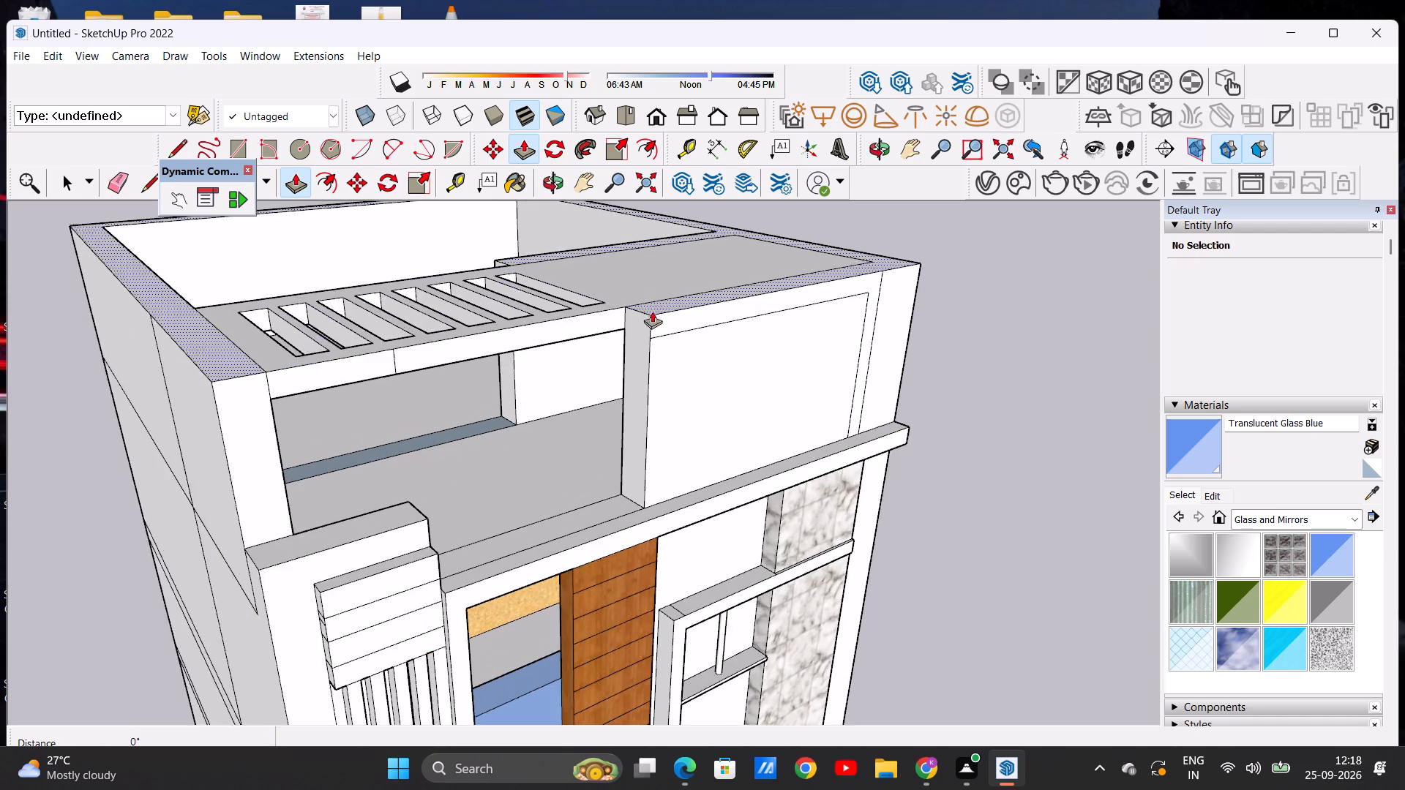
{"action": "left_click", "coordinate": [149, 184]}
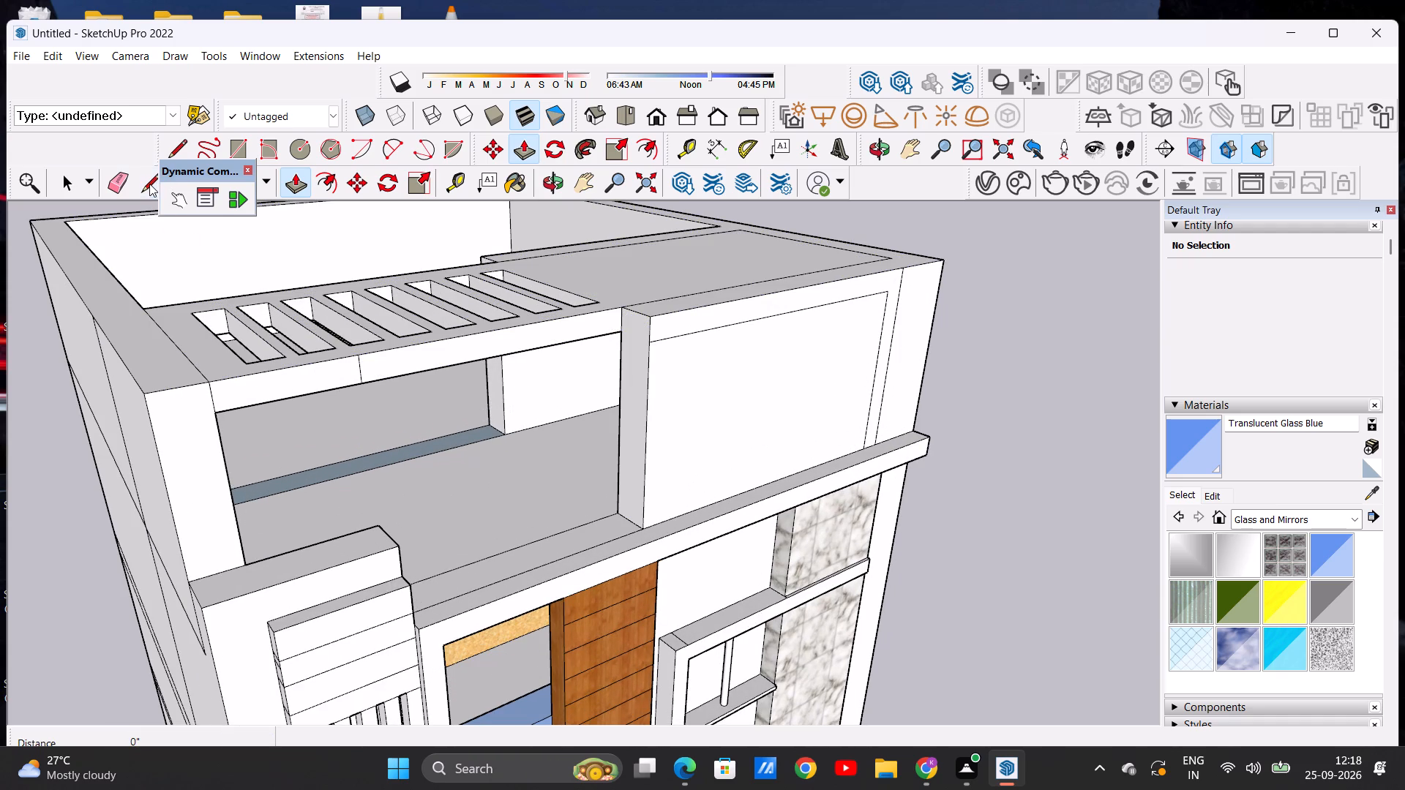
{"action": "left_click", "coordinate": [618, 331]}
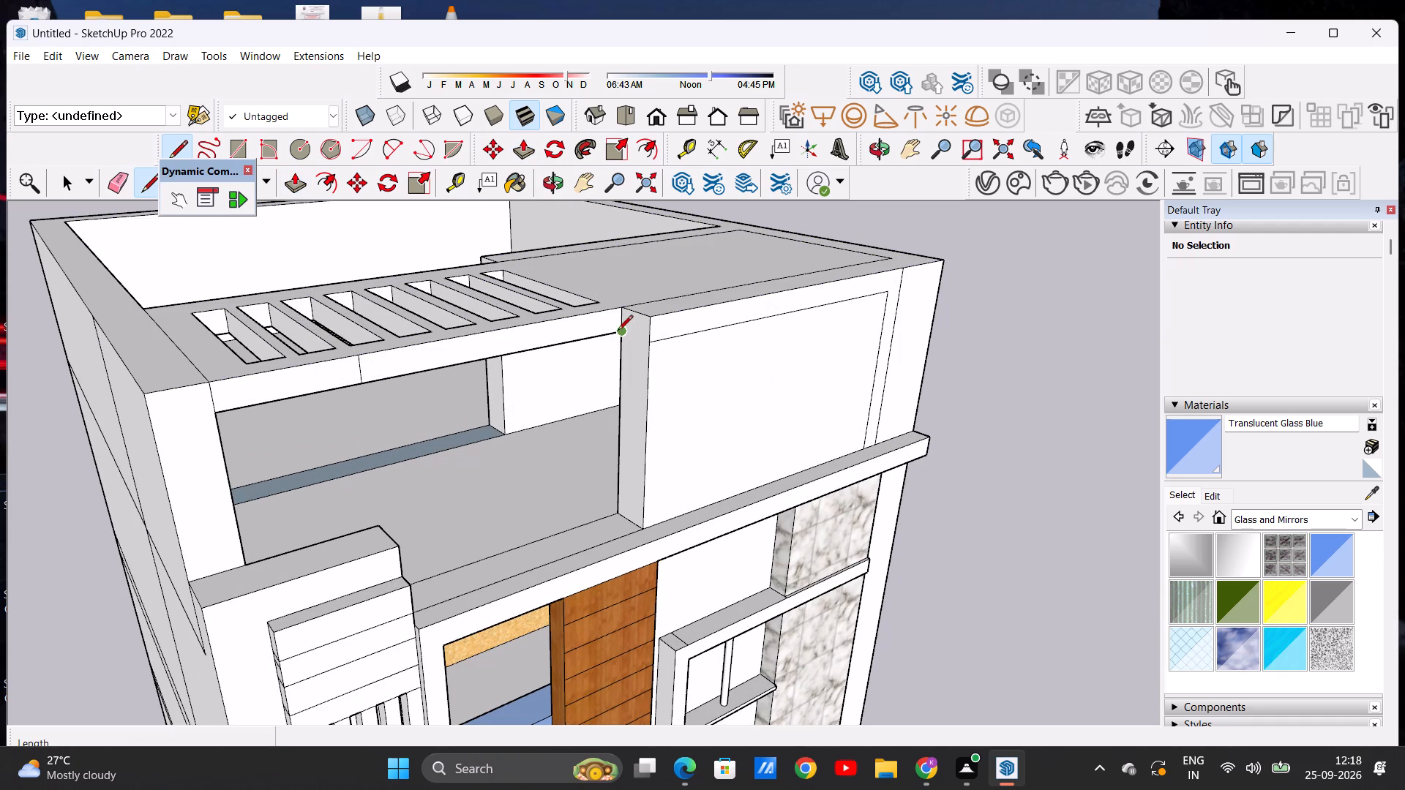
{"action": "left_click", "coordinate": [651, 337]}
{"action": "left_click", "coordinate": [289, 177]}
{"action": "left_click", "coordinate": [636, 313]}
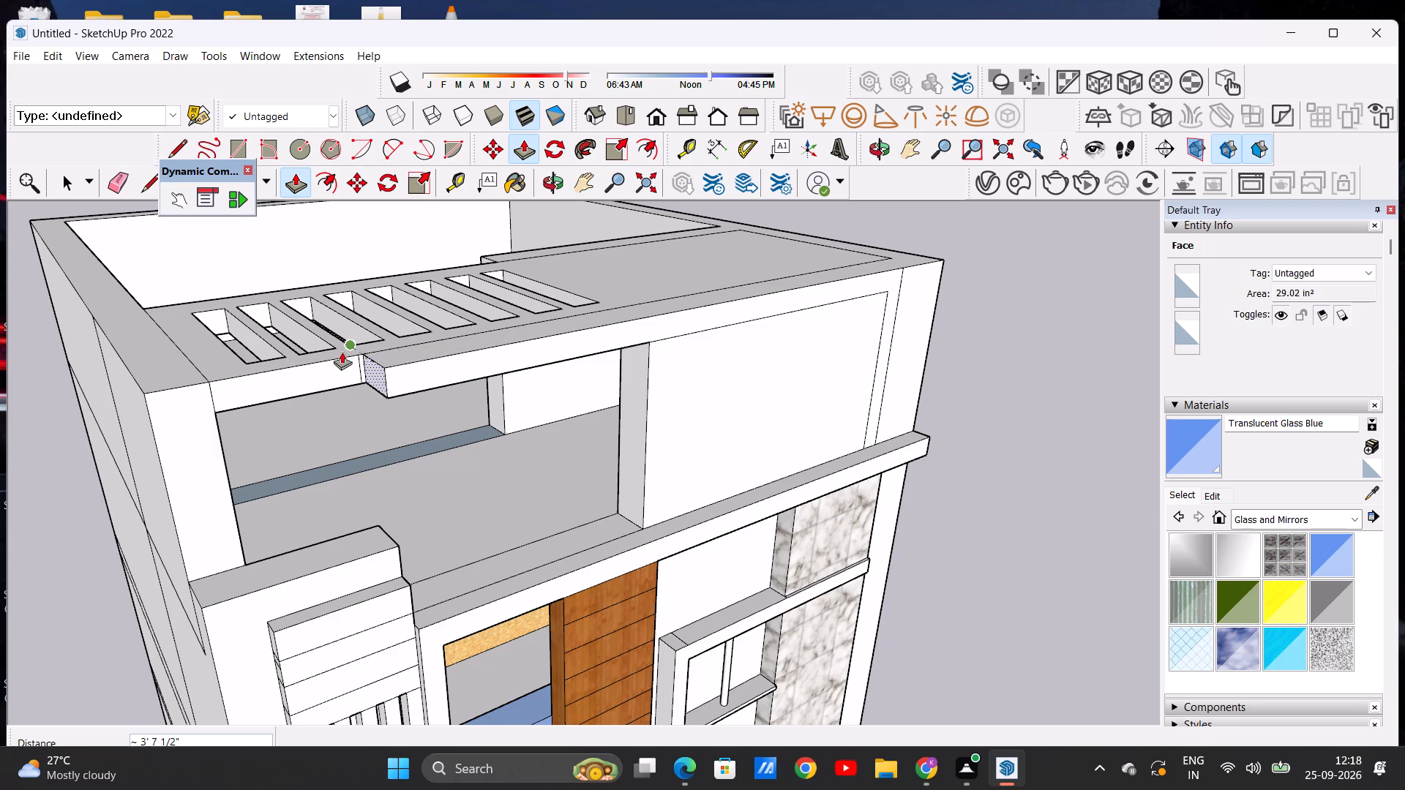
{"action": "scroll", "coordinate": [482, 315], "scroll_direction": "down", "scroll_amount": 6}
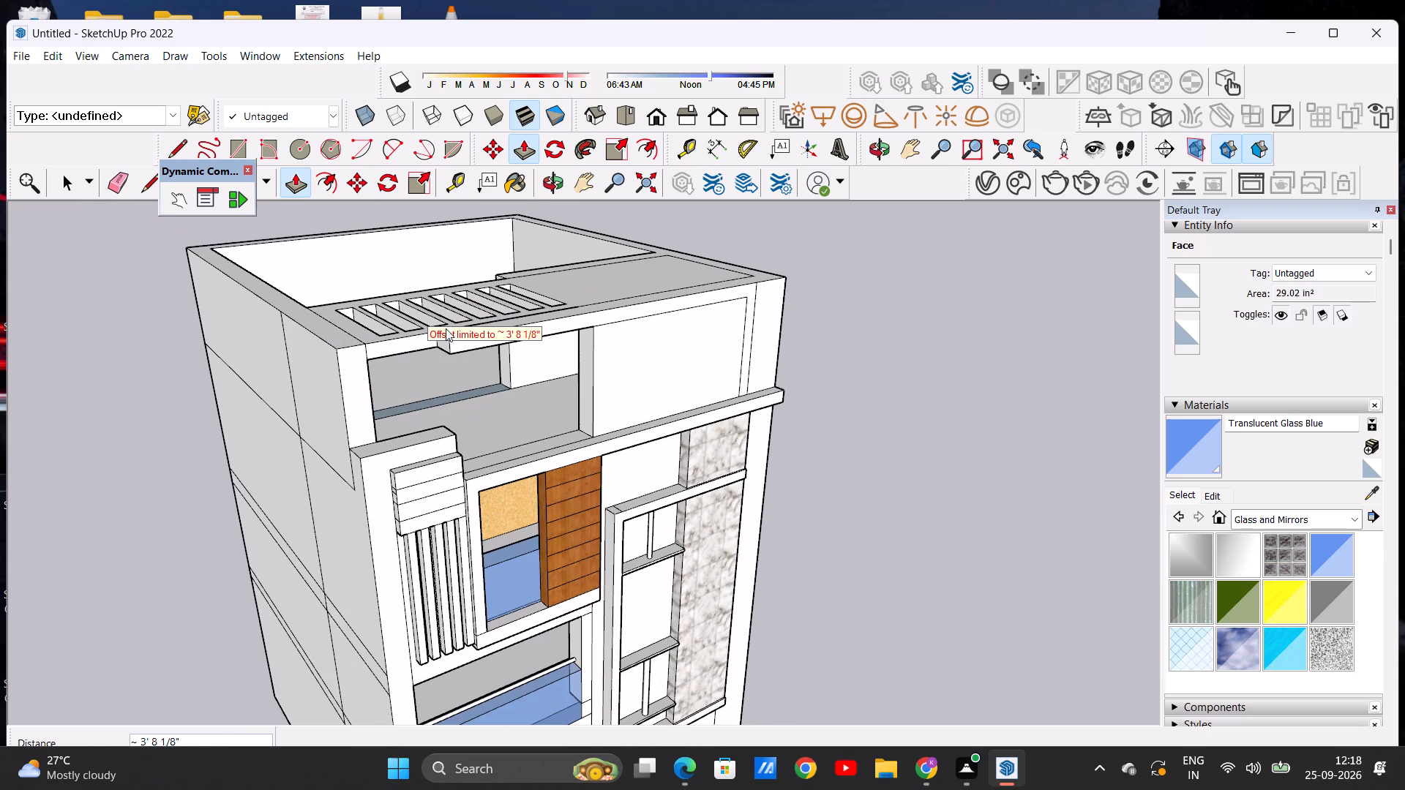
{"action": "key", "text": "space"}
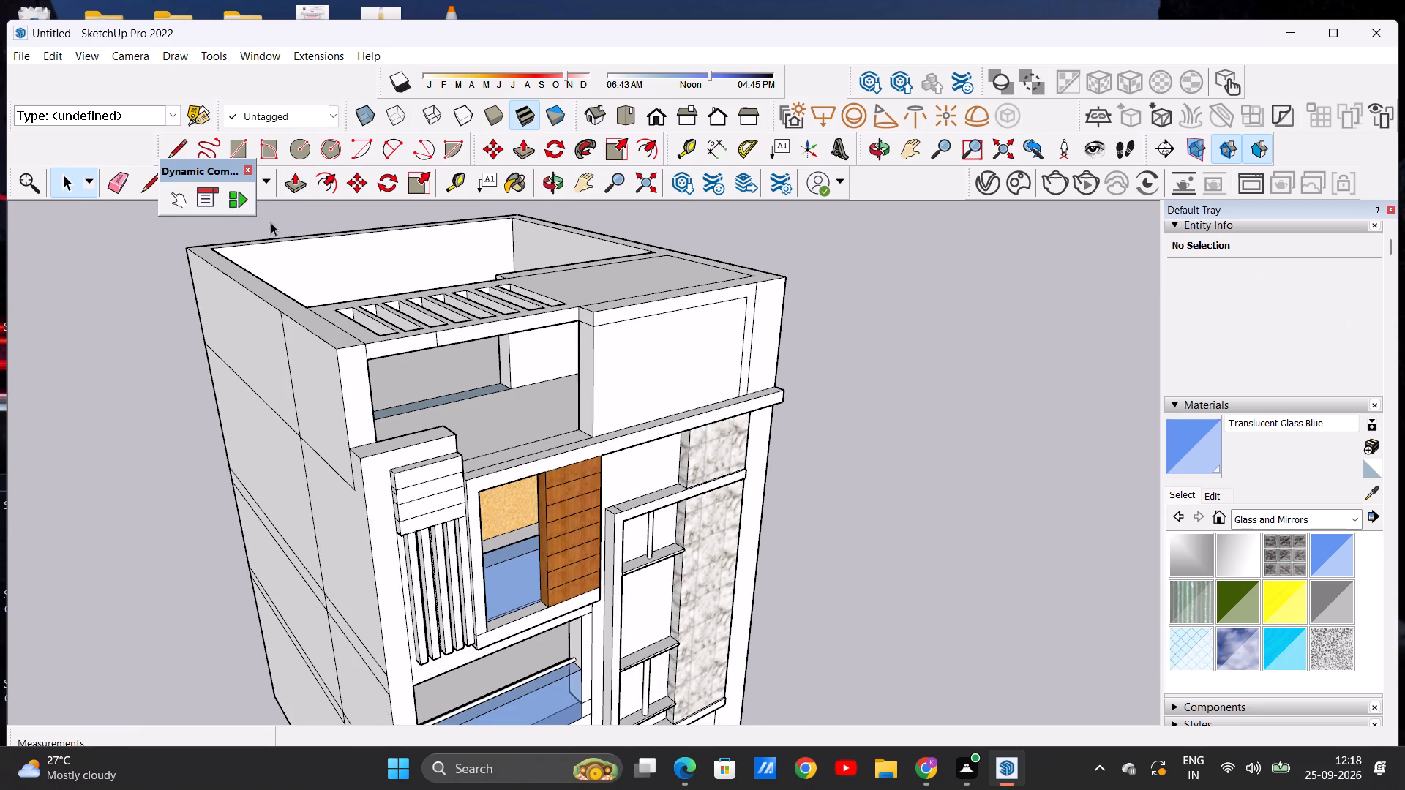
Erase the short vertical line dividing the front face of the pergola beam.
{"action": "left_click", "coordinate": [107, 180]}
{"action": "scroll", "coordinate": [441, 350], "scroll_direction": "up", "scroll_amount": 5}
{"action": "left_click_drag", "start_coordinate": [408, 317], "coordinate": [468, 302]}
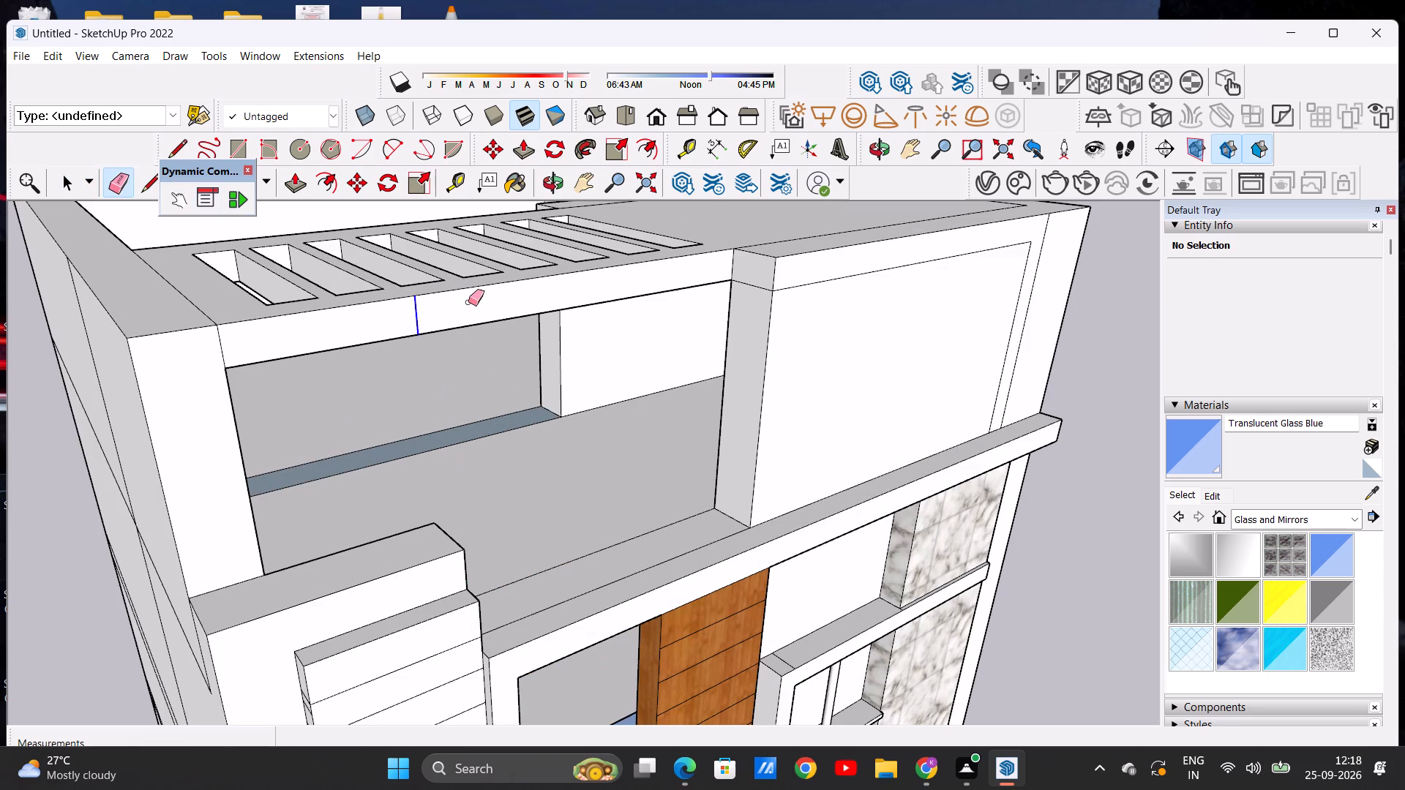
Erase the short vertical line at the pergola beam's outer end, where its front face meets the corner column.
{"action": "left_click_drag", "start_coordinate": [204, 342], "coordinate": [225, 339]}
{"action": "scroll", "coordinate": [327, 324], "scroll_direction": "down", "scroll_amount": 6}
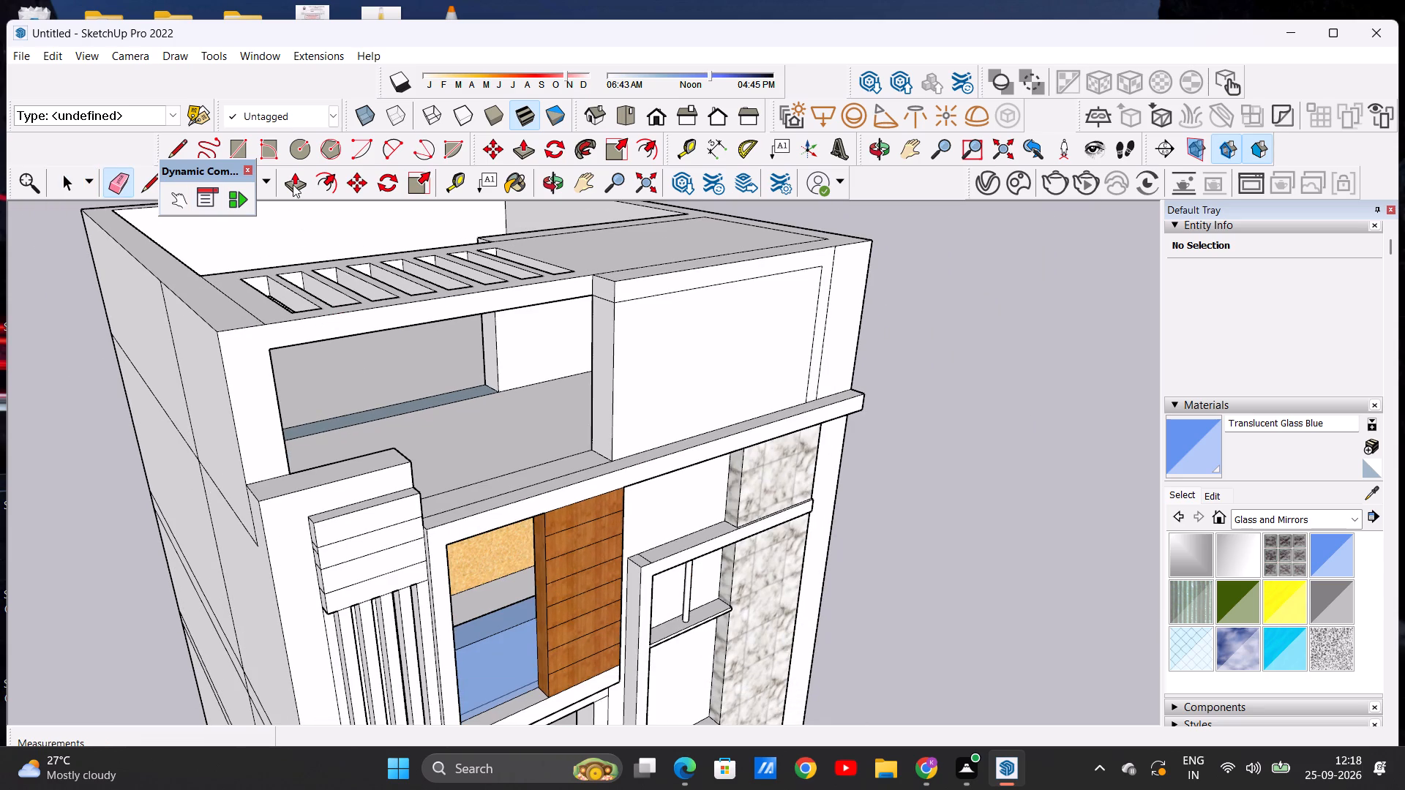
Push/Pull the small face atop the top-floor wall's return about 5' 10 3/16" along the pergola beam to the building's outer corner.
{"action": "left_click", "coordinate": [287, 182]}
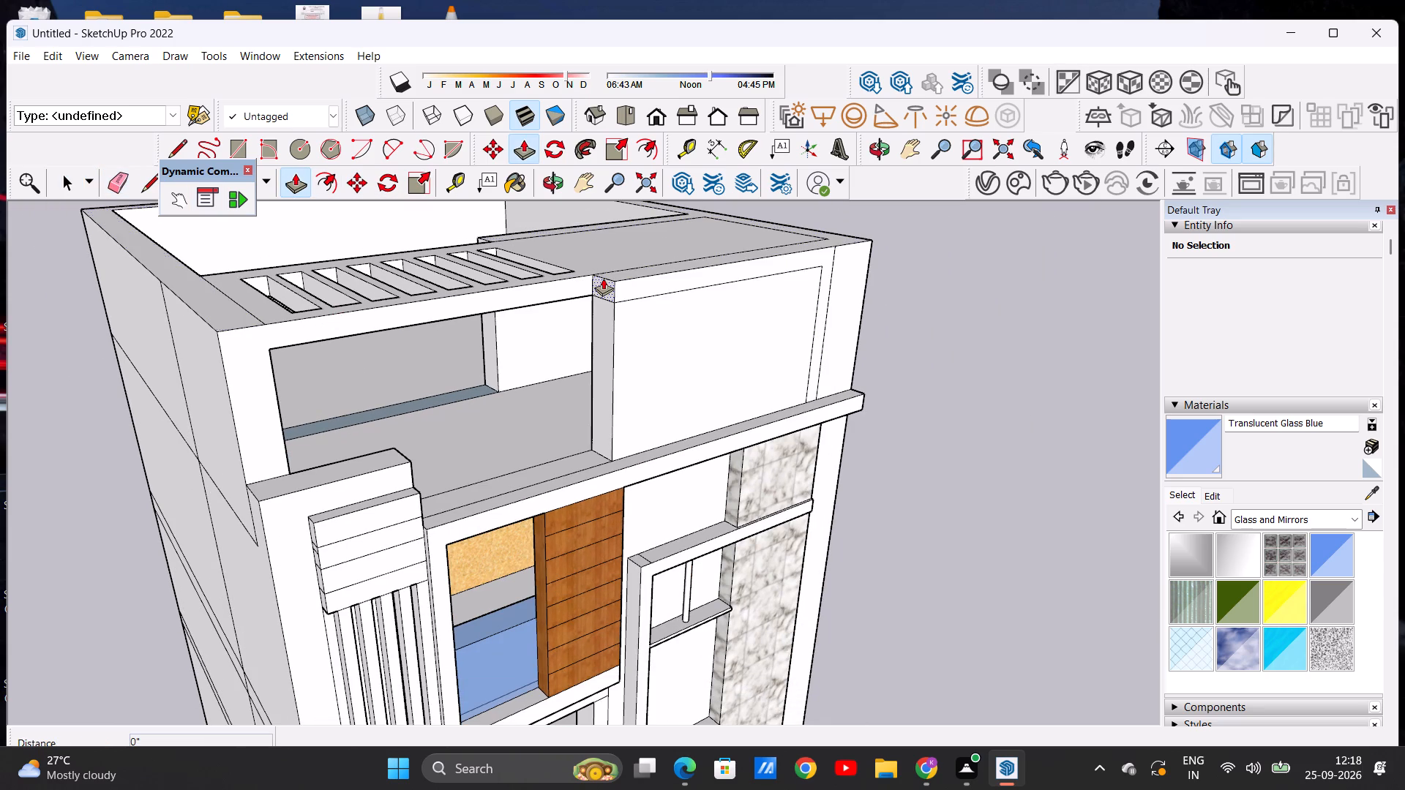
{"action": "left_click", "coordinate": [595, 278]}
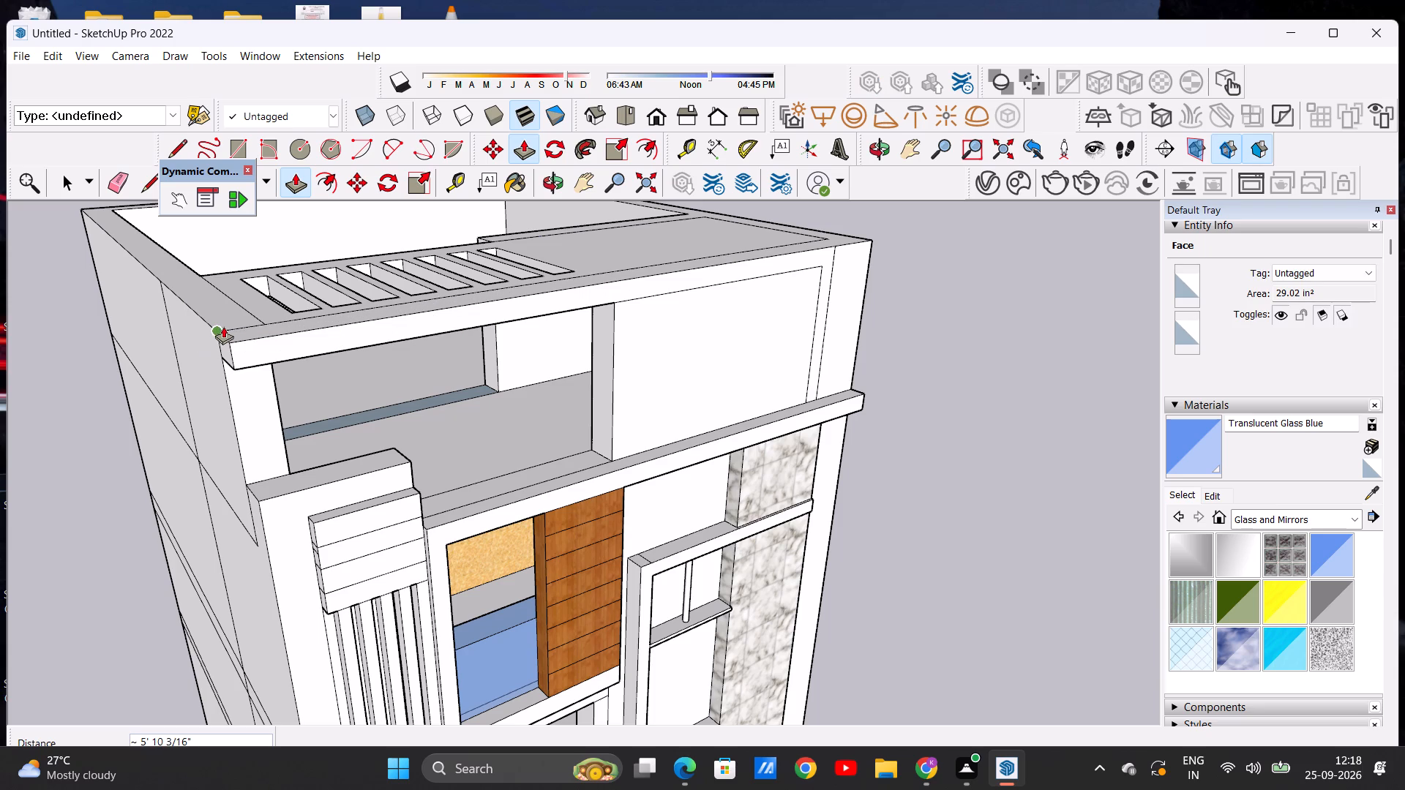
{"action": "left_click", "coordinate": [220, 326]}
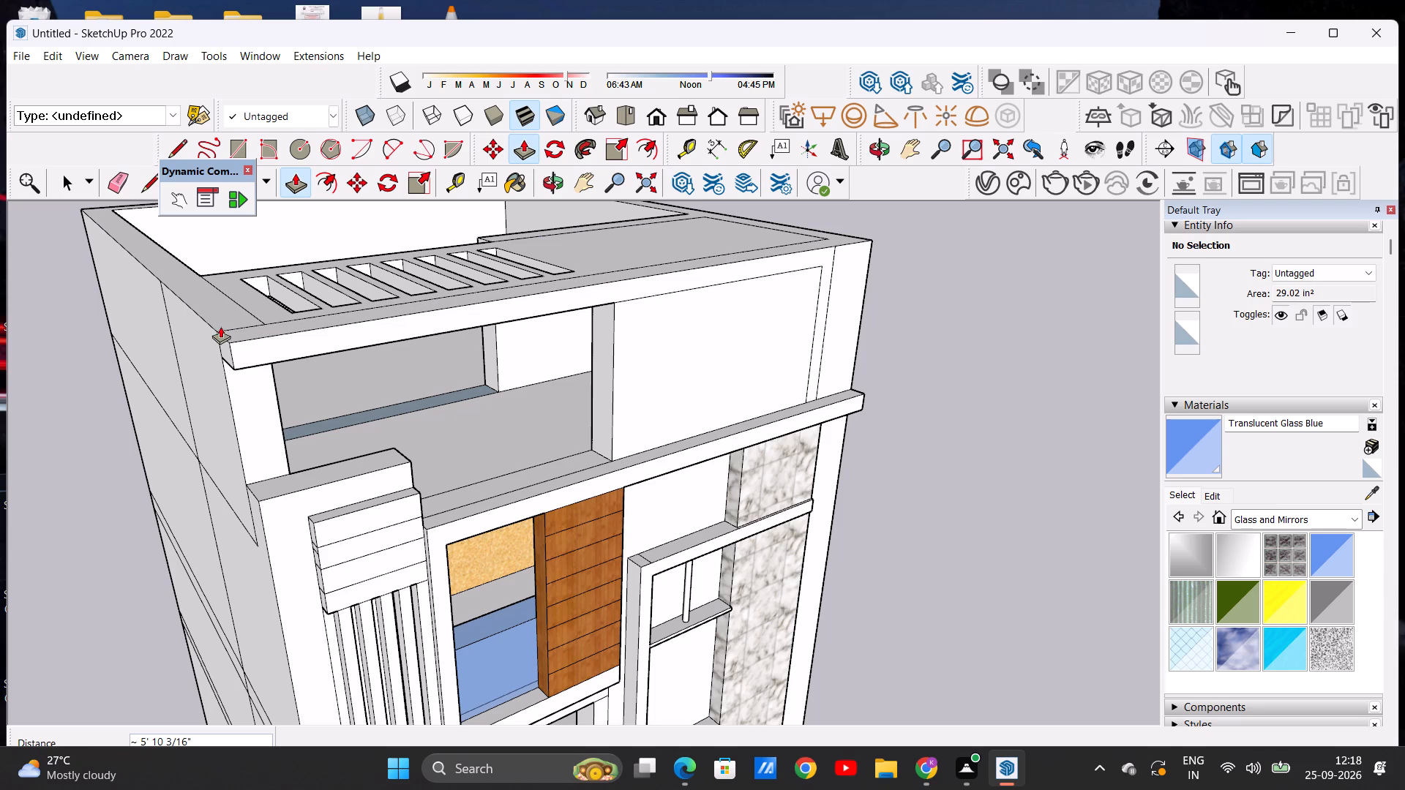
{"action": "key", "text": "space"}
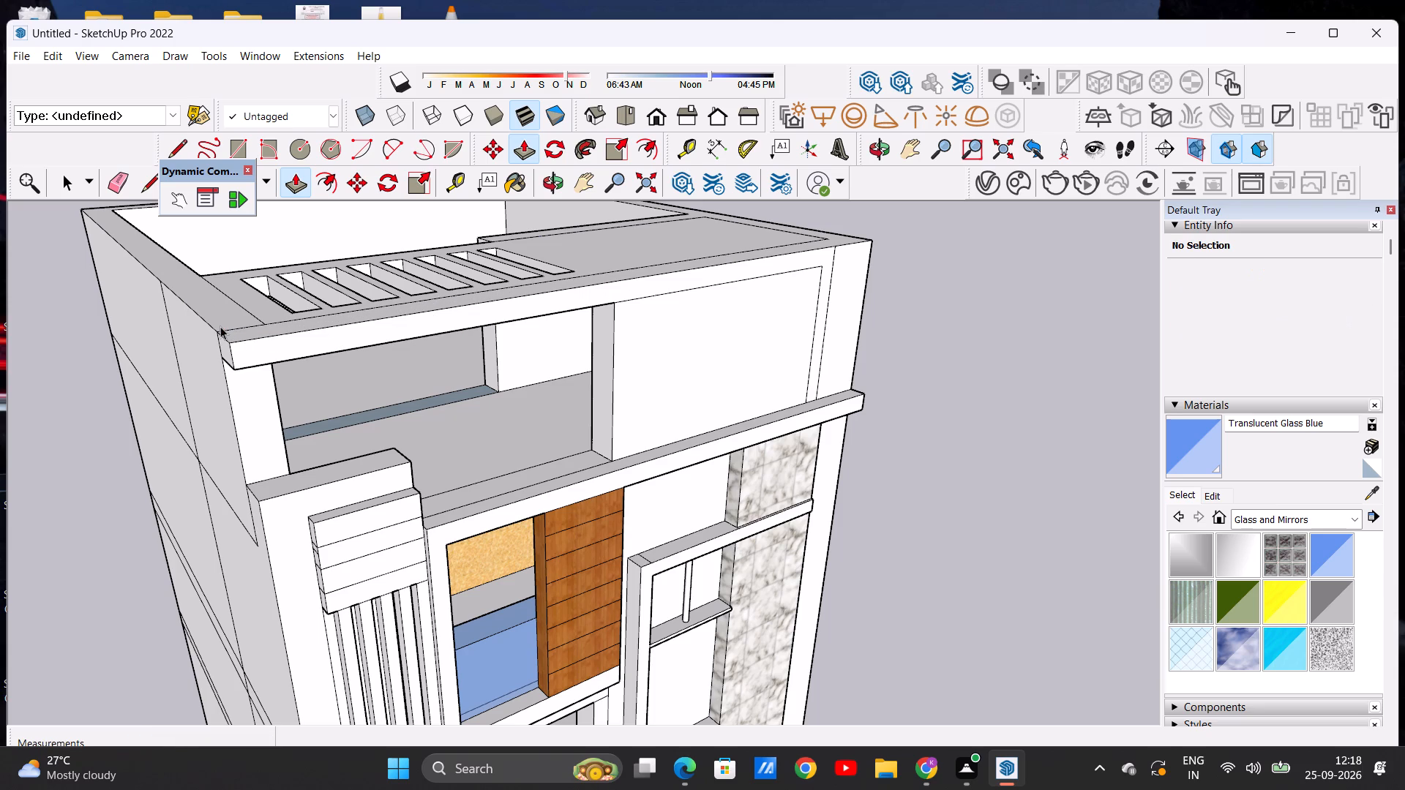
Draw a line about 7 3/16" across the ledge below the terrace's corner column, from the column's inner base corner to the front edge.
{"action": "middle_click_drag", "start_coordinate": [266, 388], "coordinate": [158, 357]}
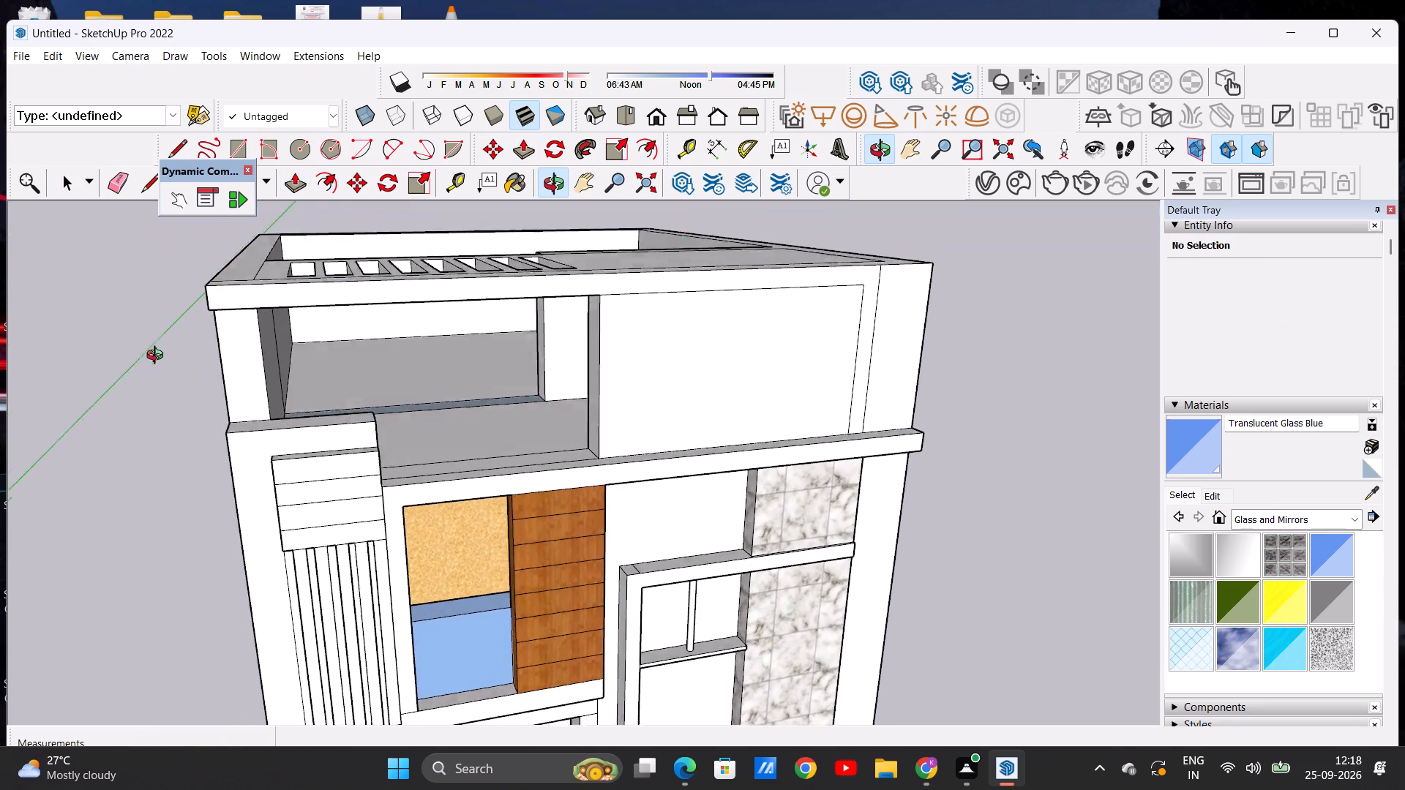
{"action": "middle_click_drag", "start_coordinate": [158, 357], "coordinate": [157, 368]}
{"action": "left_click", "coordinate": [176, 151]}
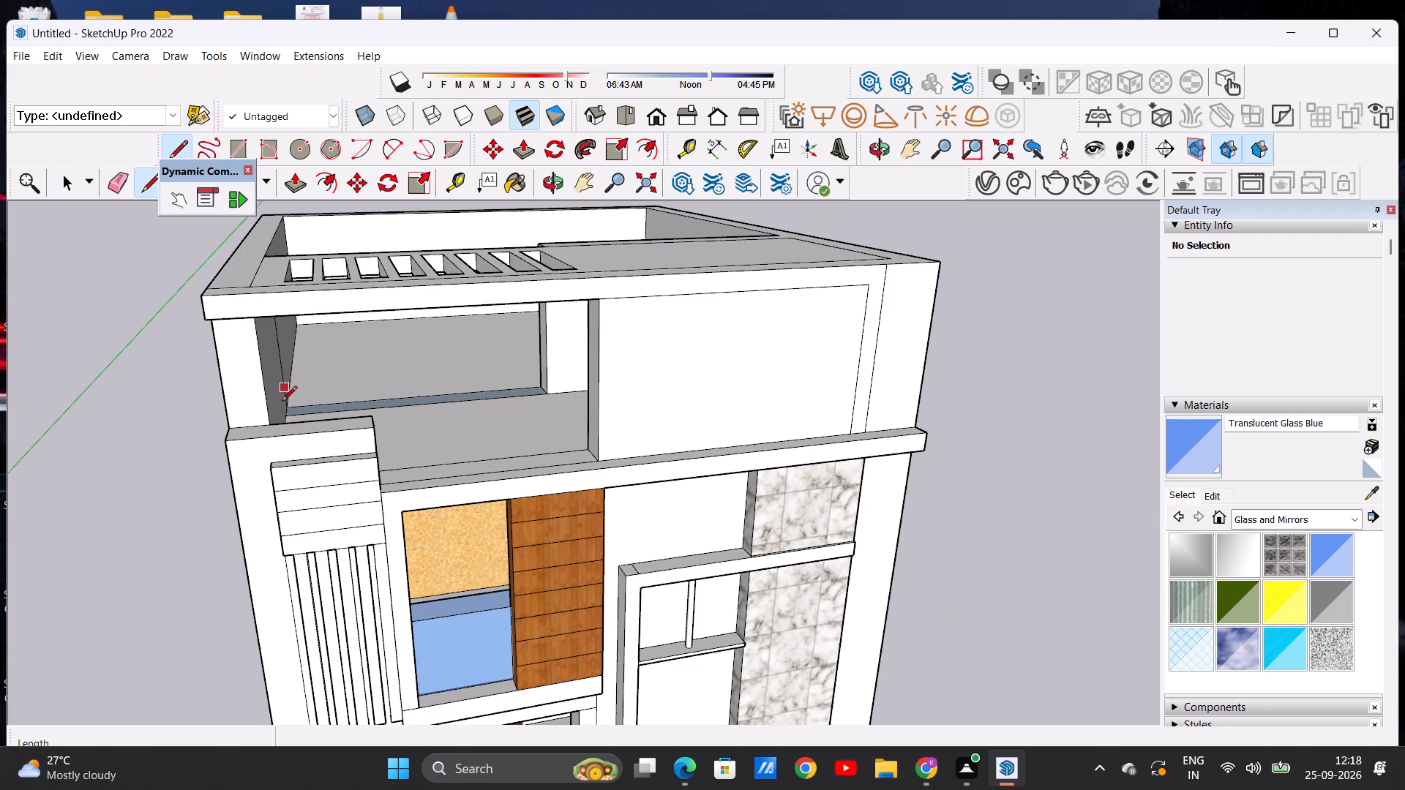
{"action": "scroll", "coordinate": [280, 407], "scroll_direction": "up", "scroll_amount": 5}
{"action": "left_click", "coordinate": [266, 422]}
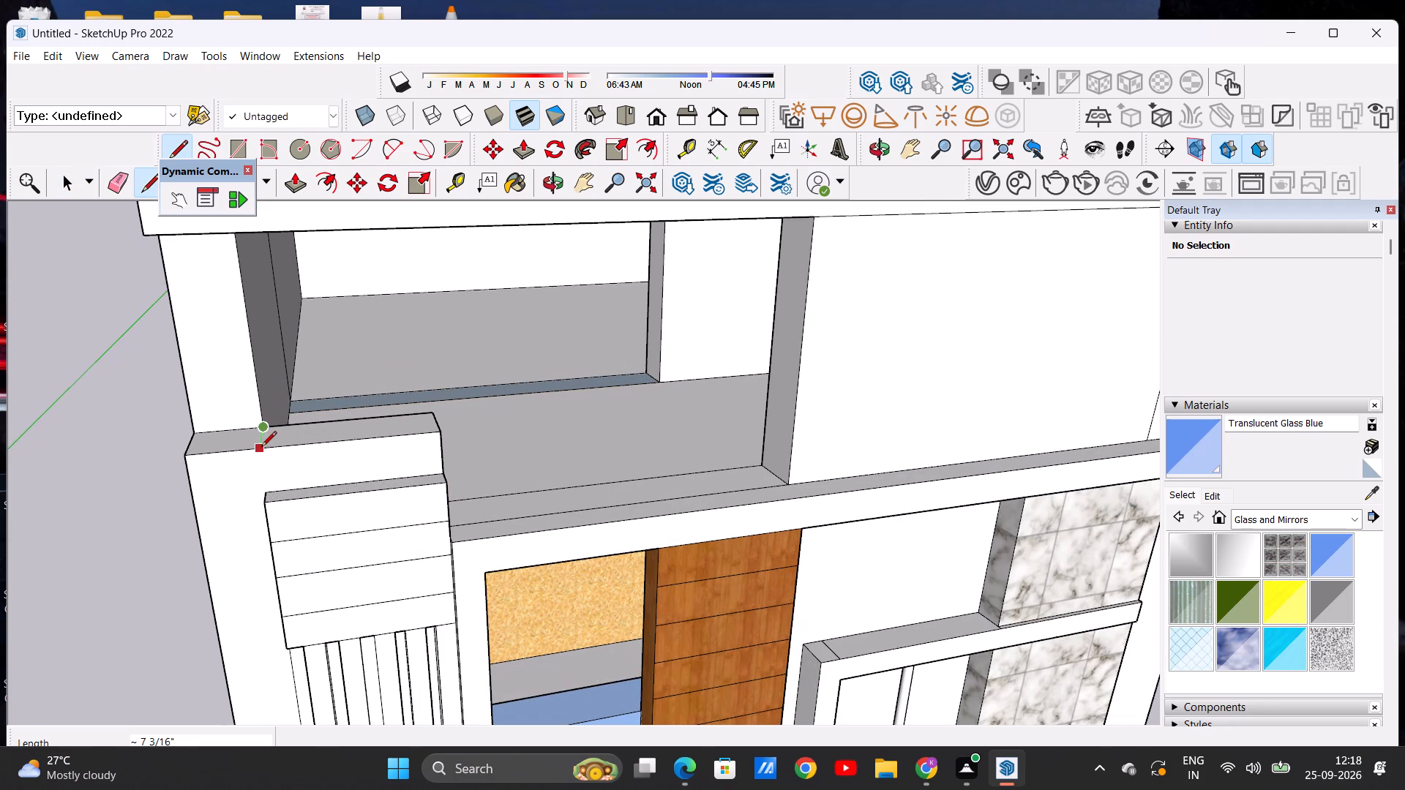
{"action": "left_click", "coordinate": [261, 448]}
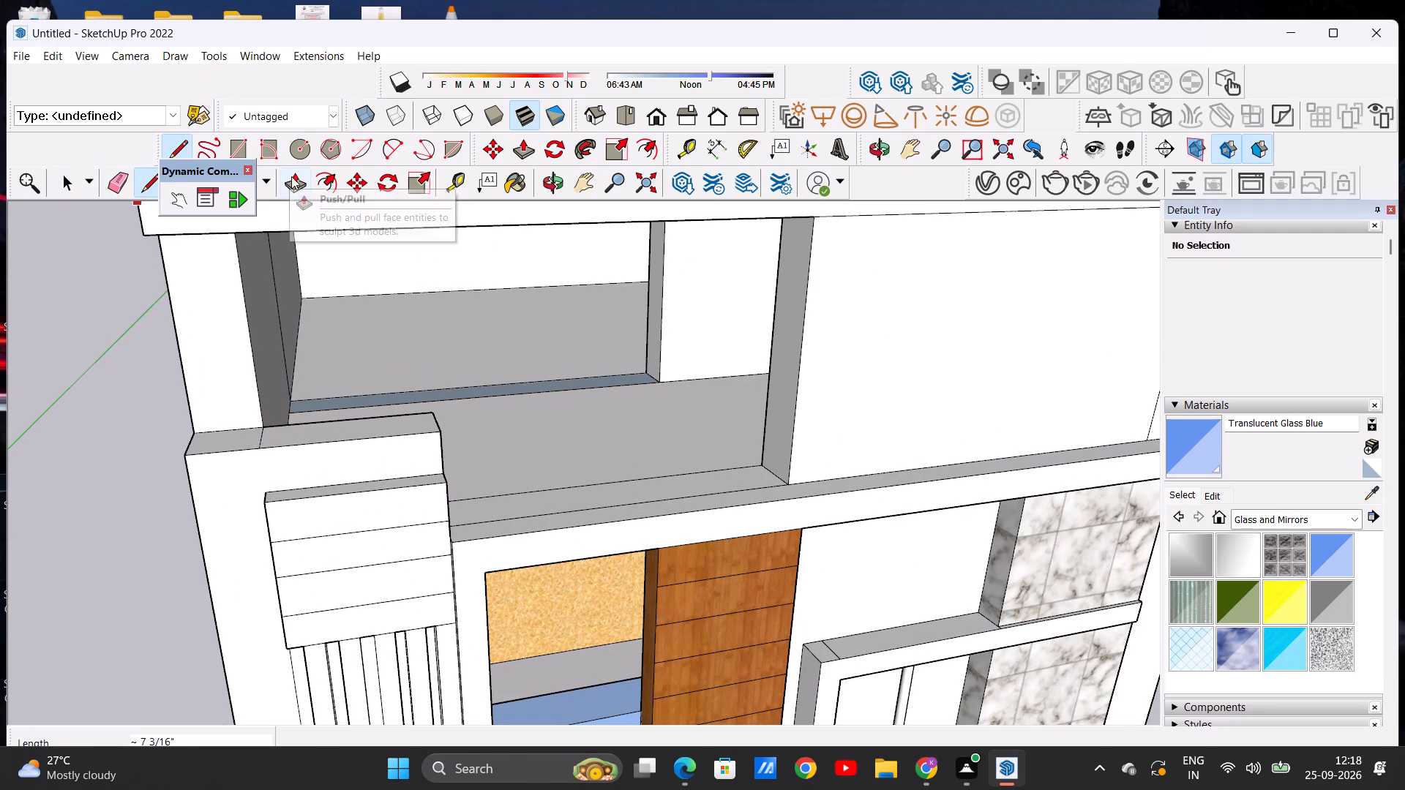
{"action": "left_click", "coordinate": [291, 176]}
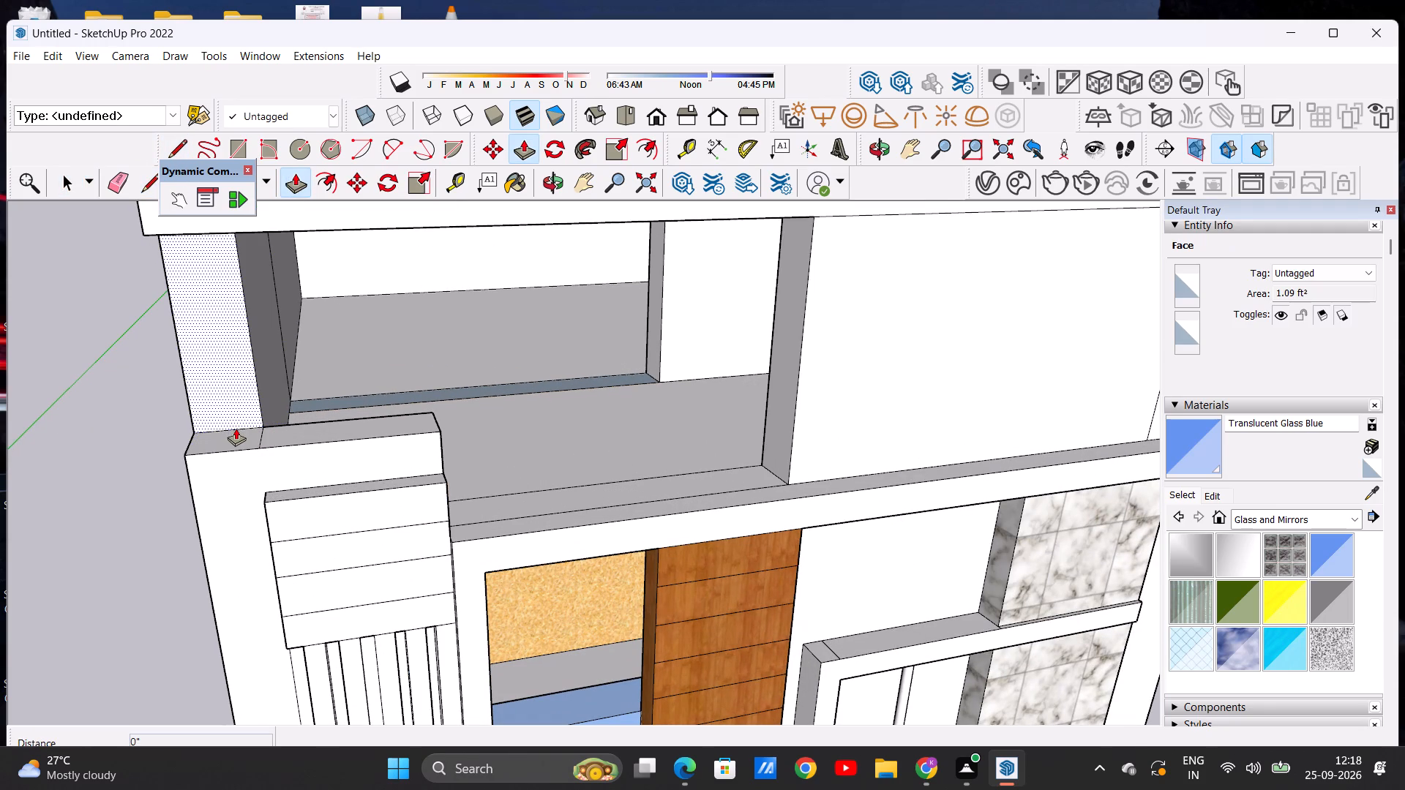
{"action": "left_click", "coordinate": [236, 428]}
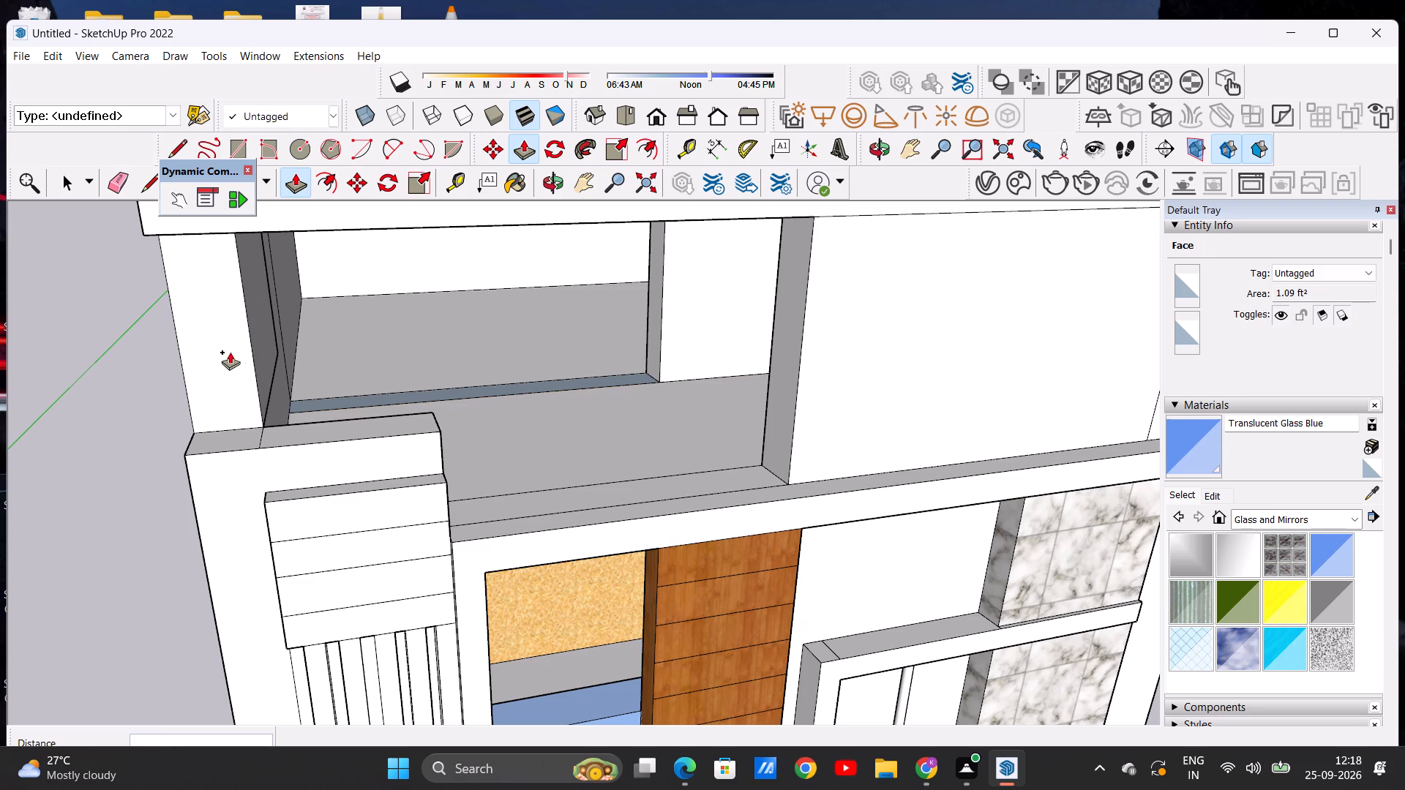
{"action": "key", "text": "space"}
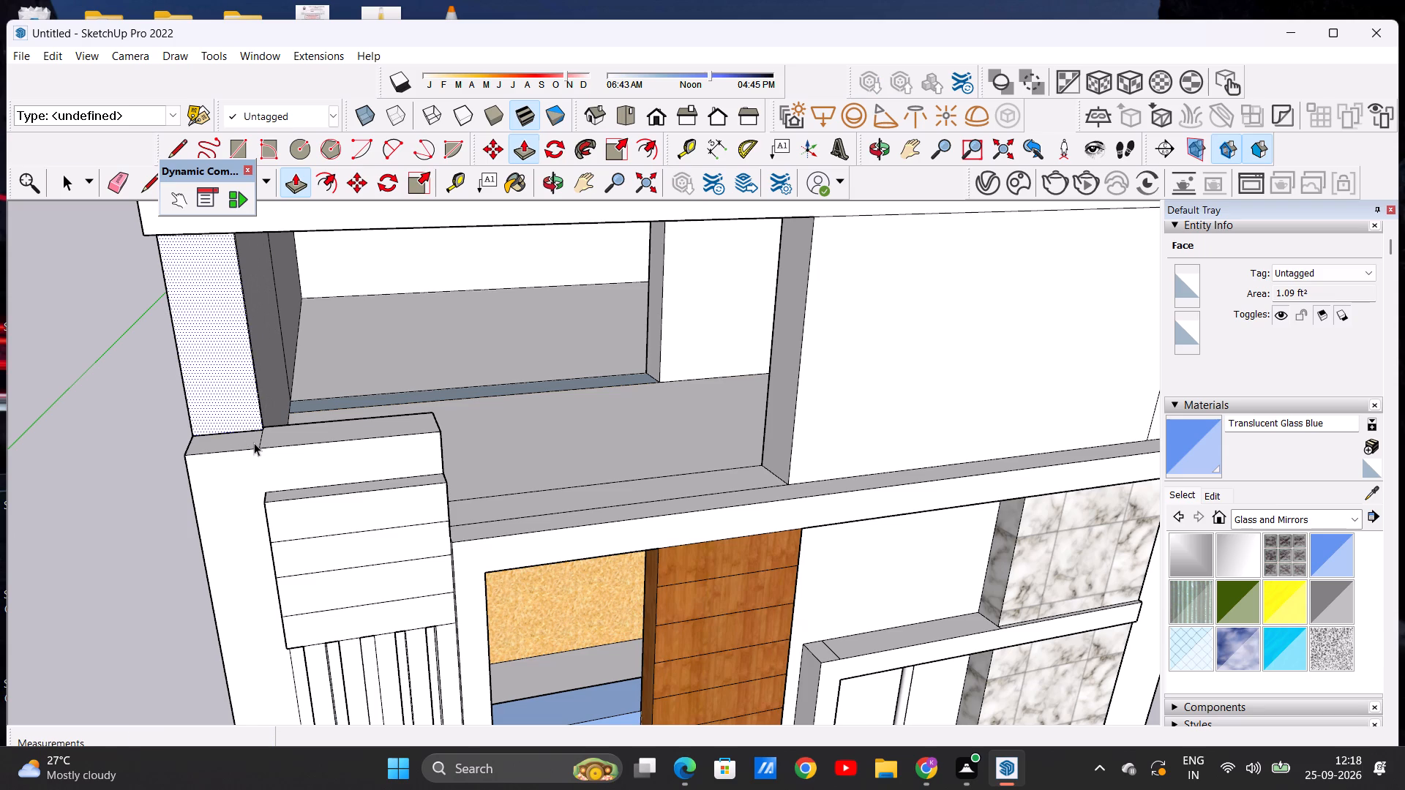
Push/Pull the small ledge face in front of the terrace's corner column up about 1' 9 13/16" to the beam's underside.
{"action": "middle_click_drag", "start_coordinate": [254, 445], "coordinate": [266, 484]}
{"action": "left_click", "coordinate": [282, 182]}
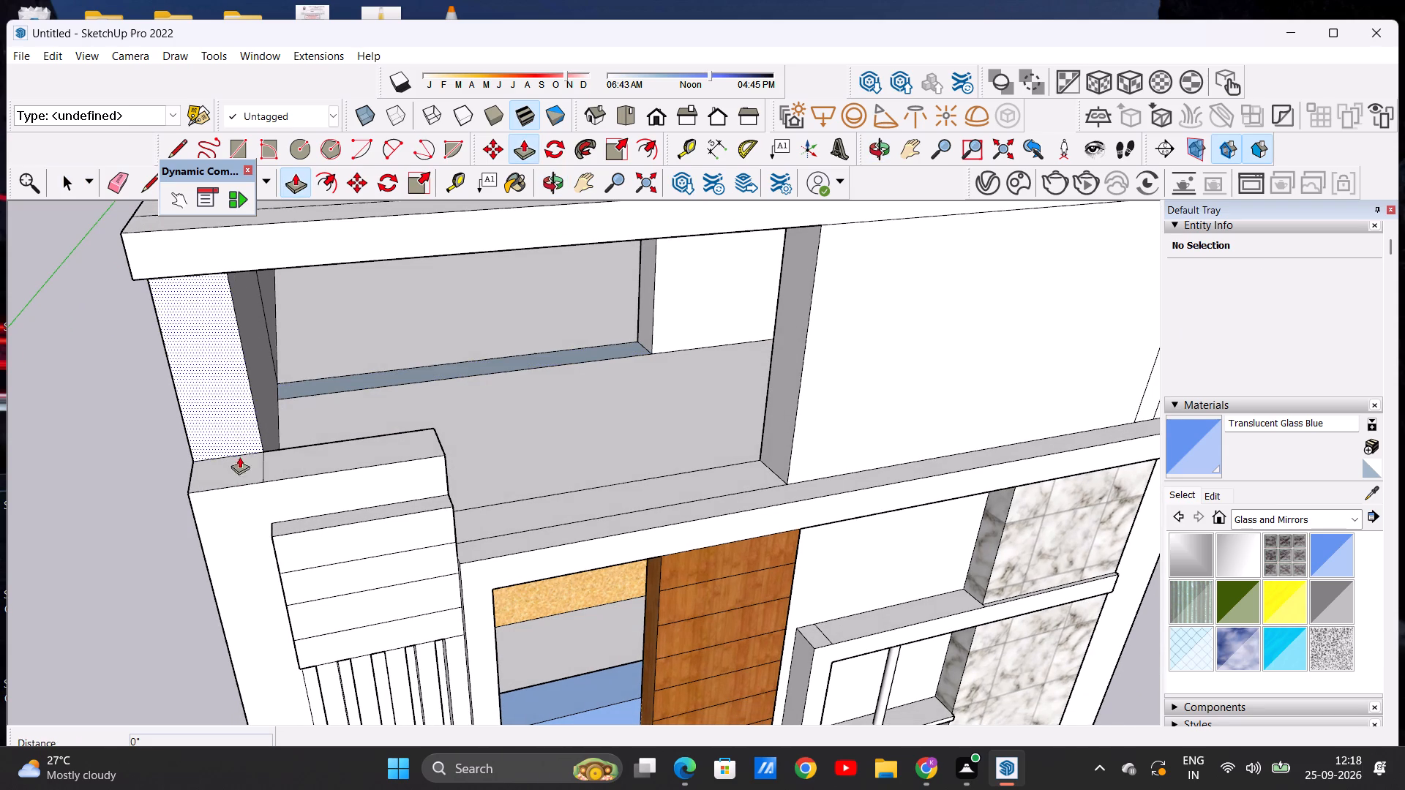
{"action": "left_click", "coordinate": [233, 469]}
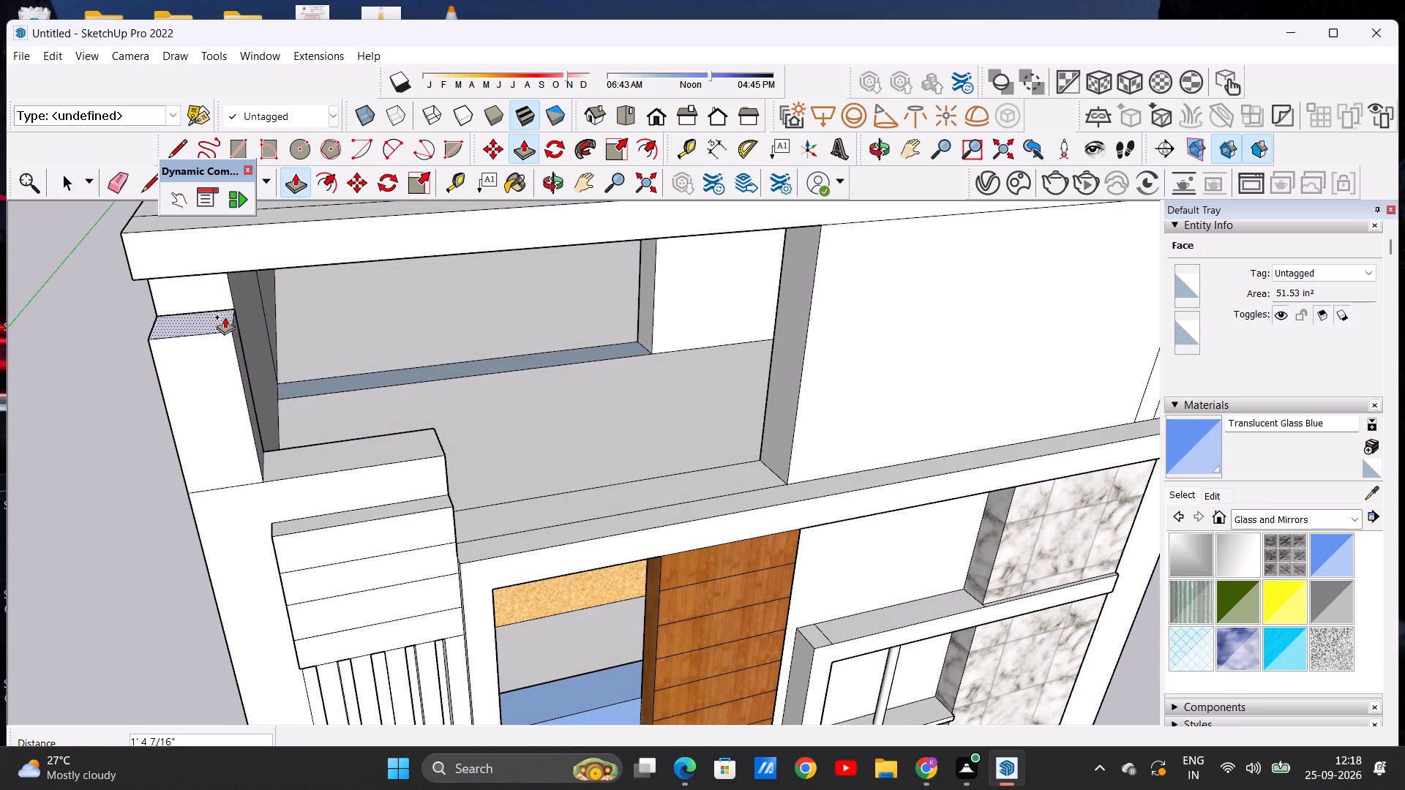
{"action": "left_click", "coordinate": [225, 268]}
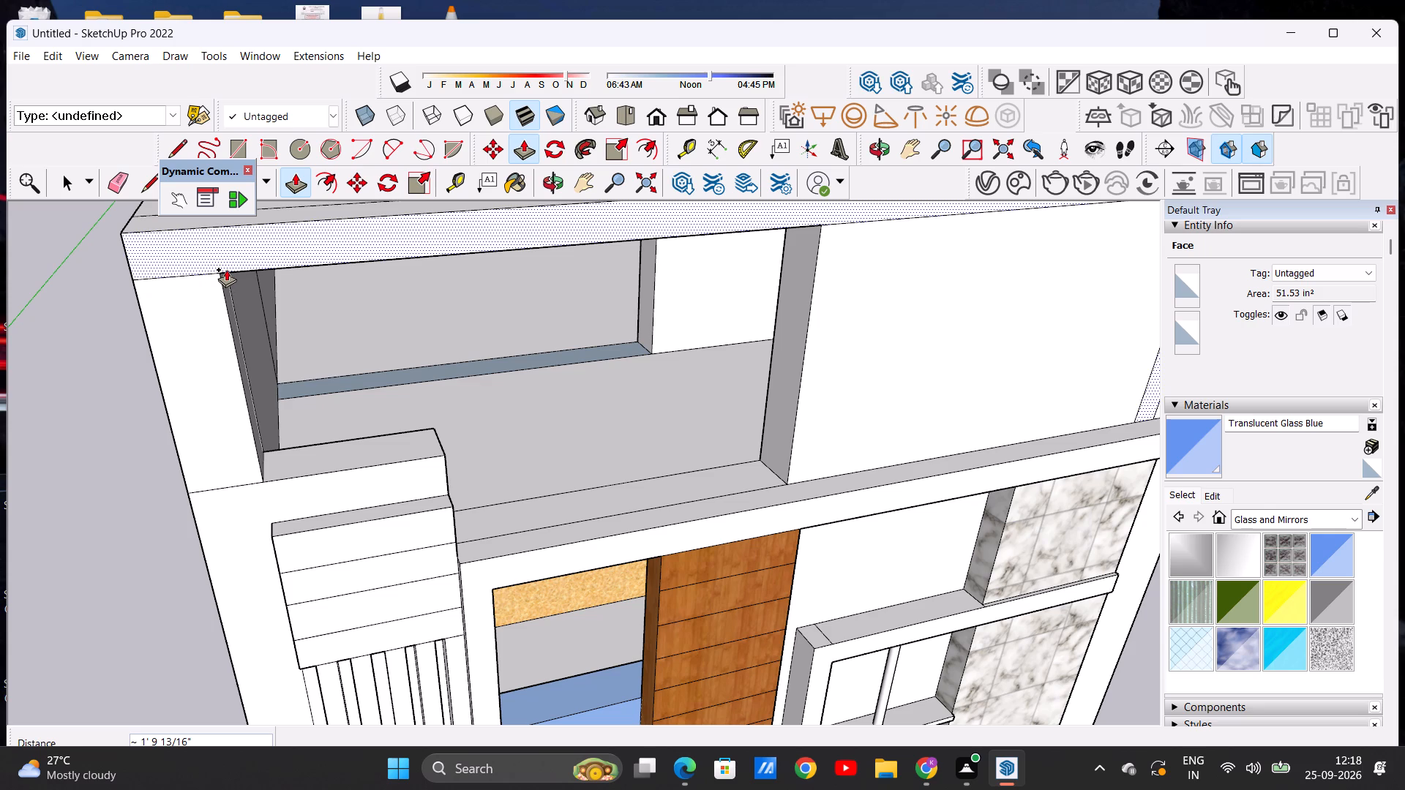
{"action": "key", "text": "space"}
Examine the whole front facade from several angles and distances, including the extended beam and corner column around the top-floor terrace.
{"action": "middle_click_drag", "start_coordinate": [274, 487], "coordinate": [262, 422]}
{"action": "scroll", "coordinate": [296, 429], "scroll_direction": "down", "scroll_amount": 6}
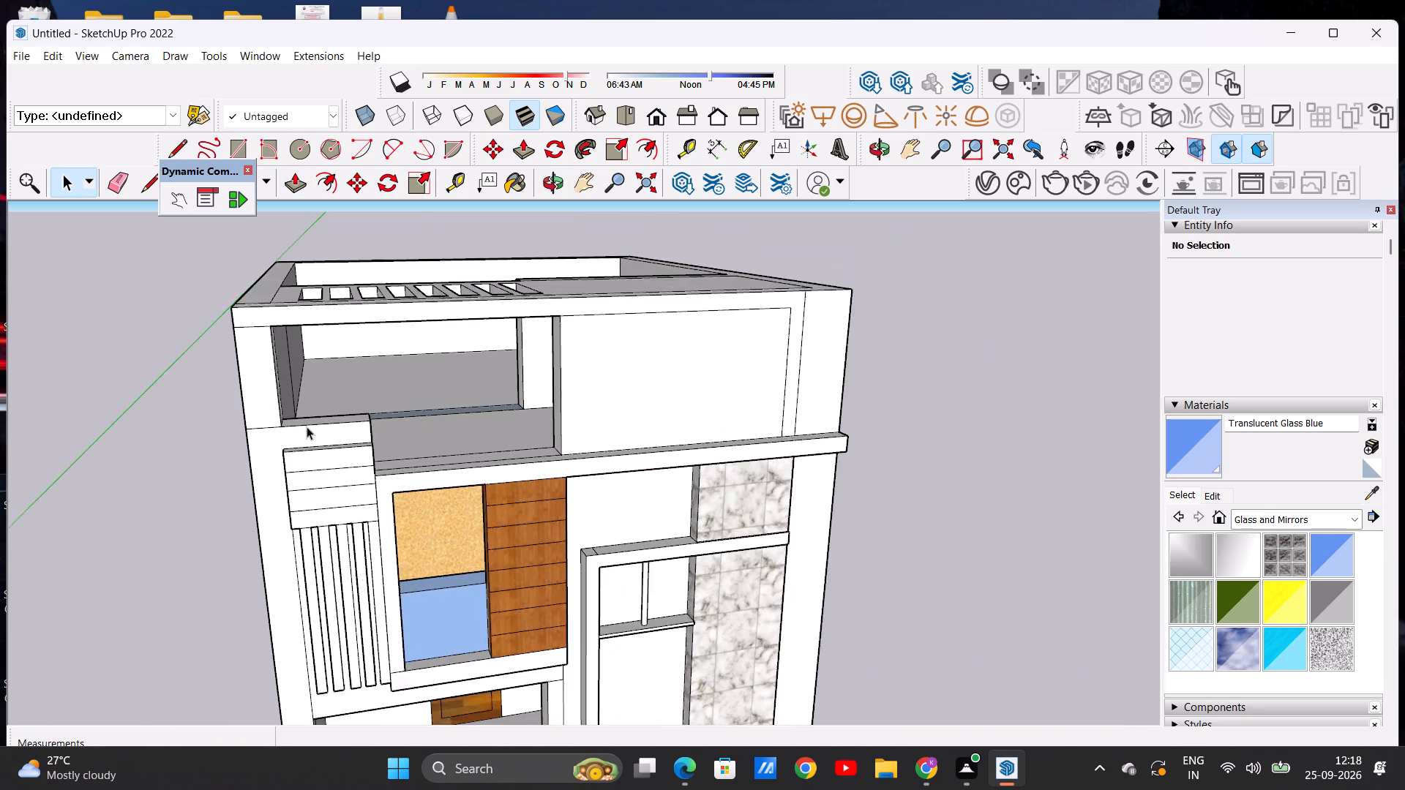
{"action": "scroll", "coordinate": [307, 426], "scroll_direction": "down", "scroll_amount": 7}
{"action": "middle_click_drag", "start_coordinate": [299, 378], "coordinate": [297, 366]}
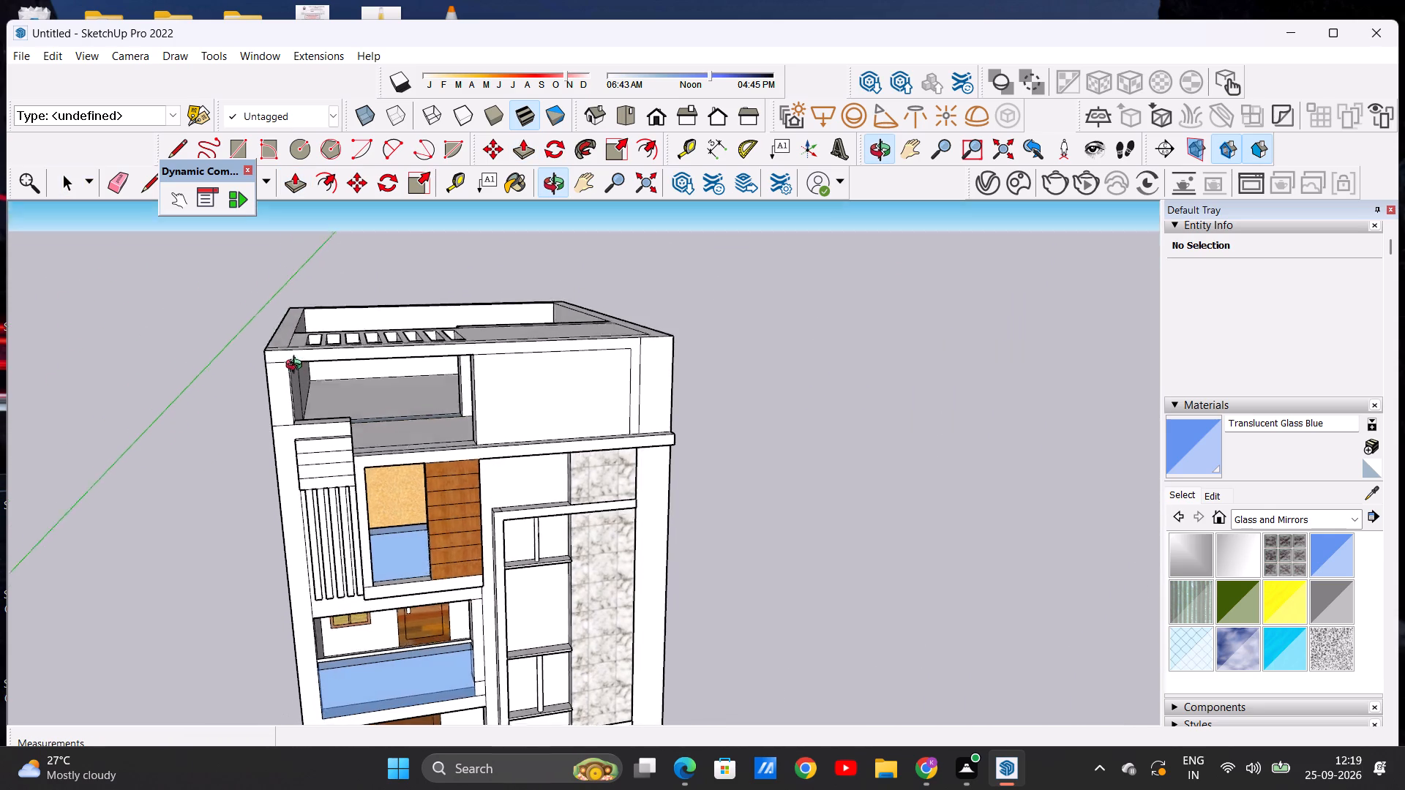
{"action": "middle_click_drag", "start_coordinate": [297, 366], "coordinate": [254, 340]}
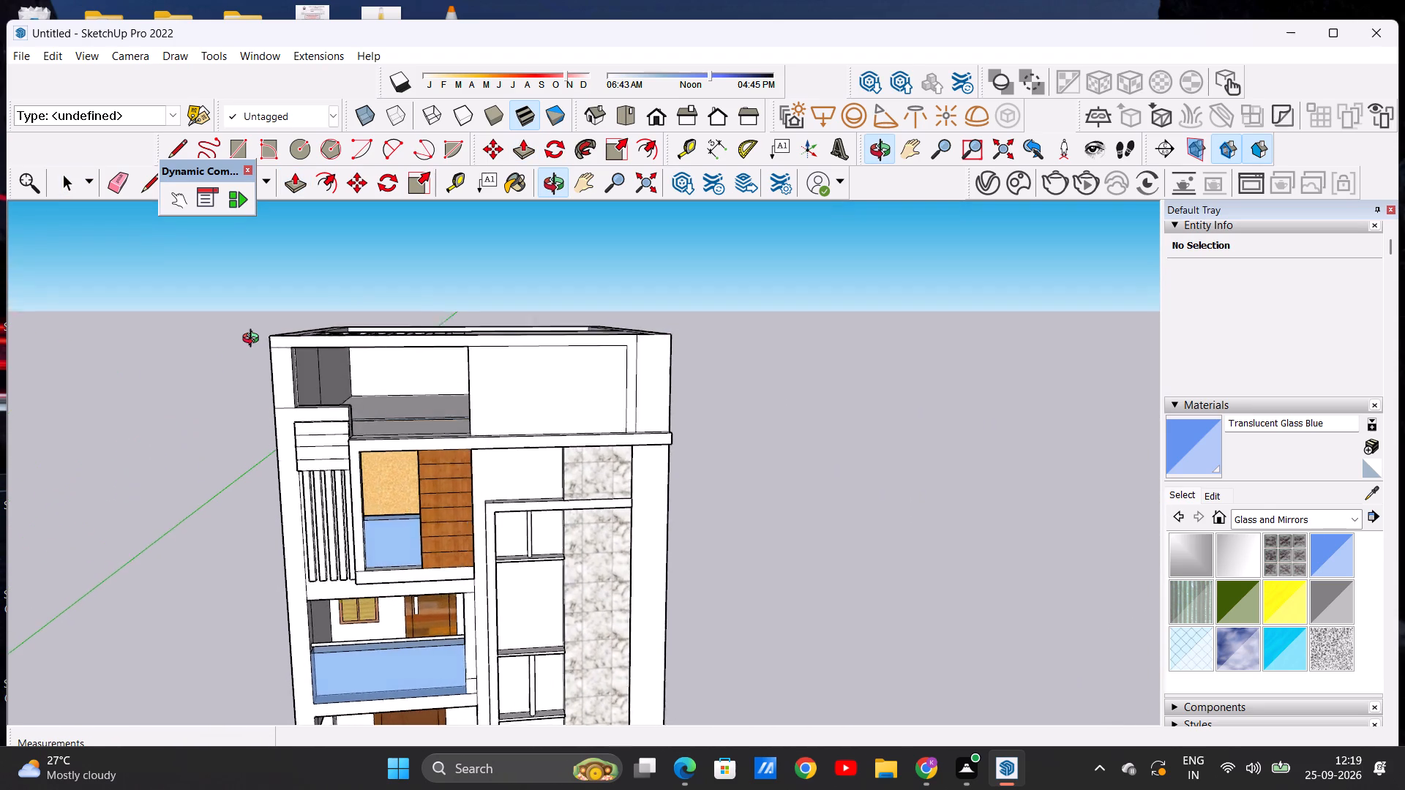
{"action": "middle_click_drag", "start_coordinate": [254, 340], "coordinate": [270, 328]}
{"action": "scroll", "coordinate": [336, 380], "scroll_direction": "up", "scroll_amount": 6}
{"action": "scroll", "coordinate": [322, 376], "scroll_direction": "down", "scroll_amount": 7}
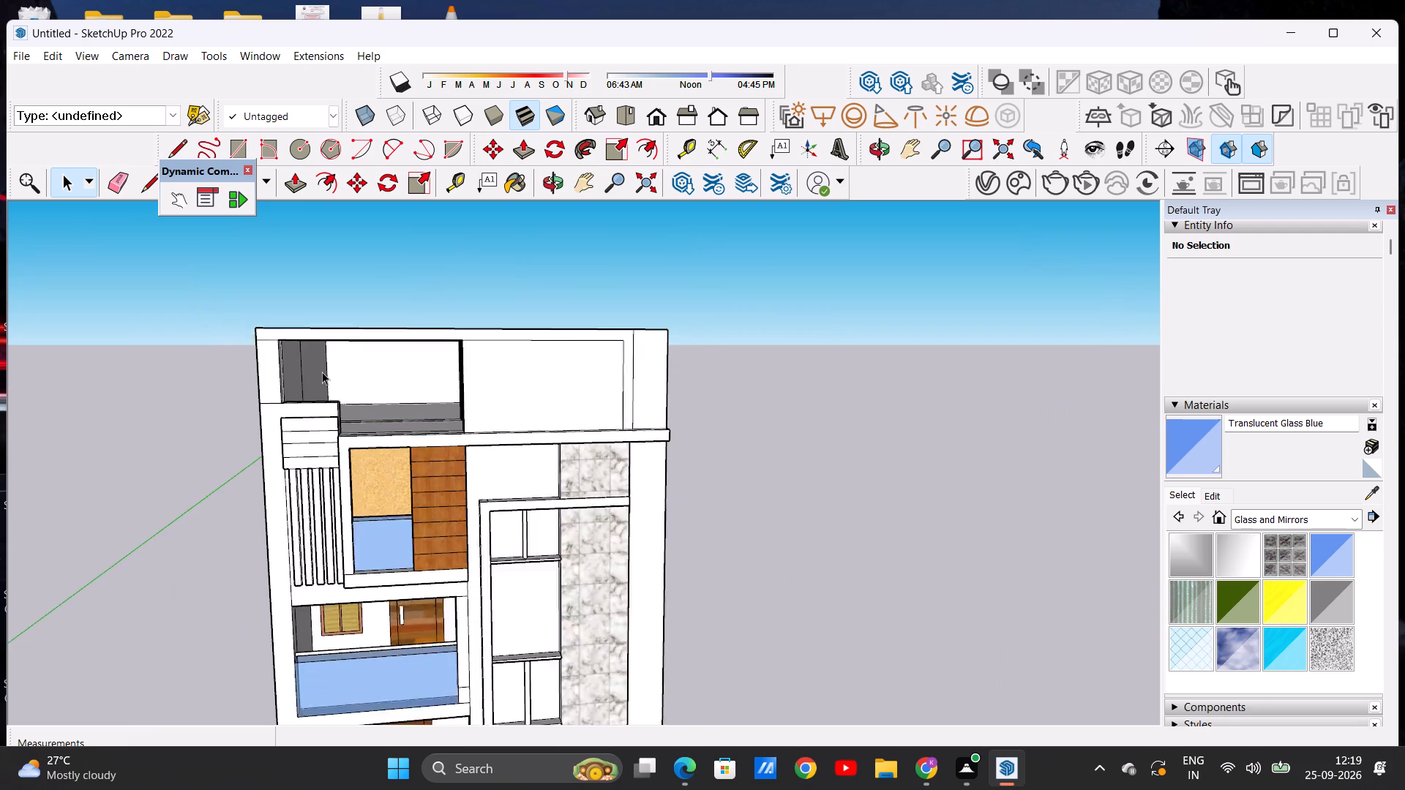
{"action": "scroll", "coordinate": [322, 372], "scroll_direction": "down", "scroll_amount": 2}
{"action": "middle_click_drag", "start_coordinate": [375, 454], "coordinate": [331, 433]}
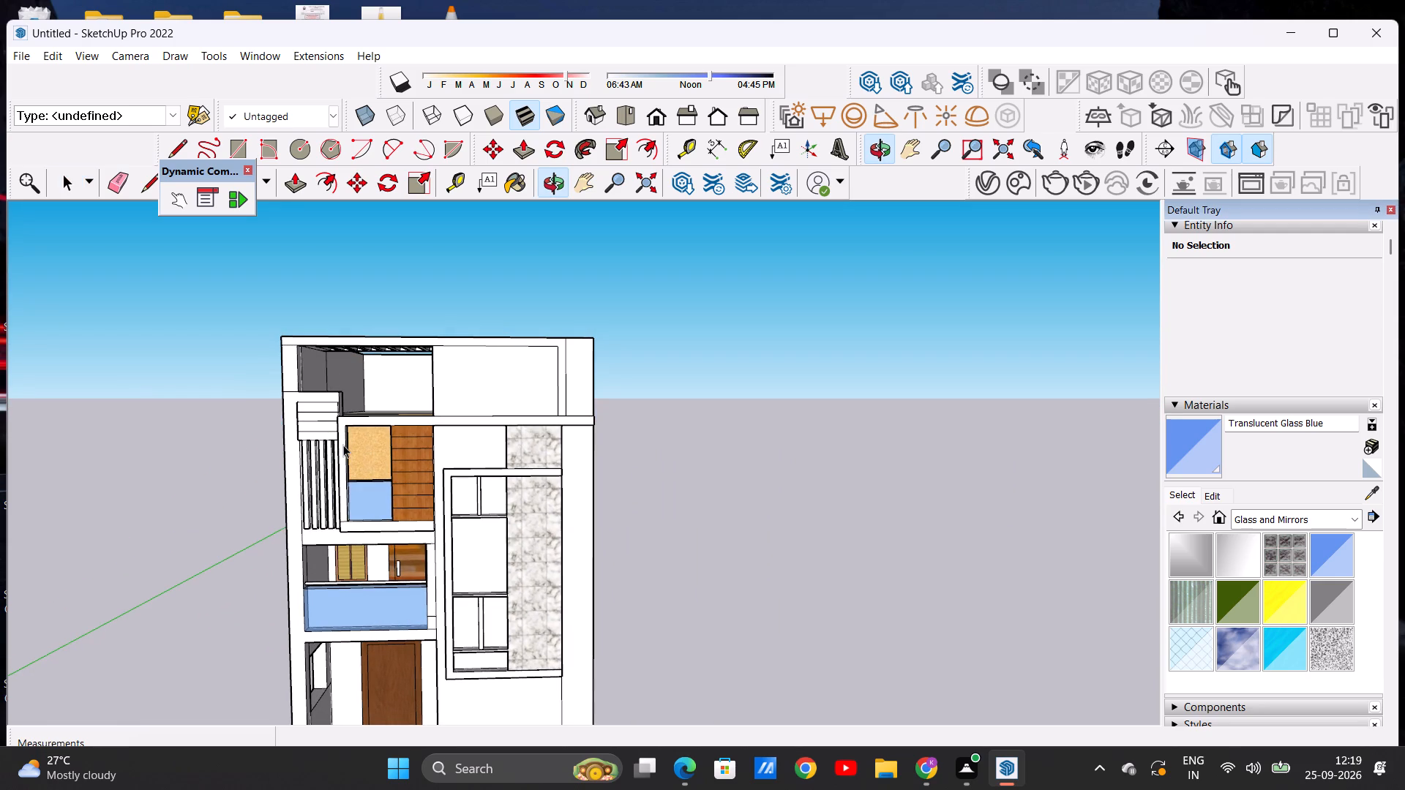
{"action": "scroll", "coordinate": [378, 429], "scroll_direction": "up", "scroll_amount": 2}
{"action": "middle_click_drag", "start_coordinate": [387, 282], "coordinate": [389, 271]}
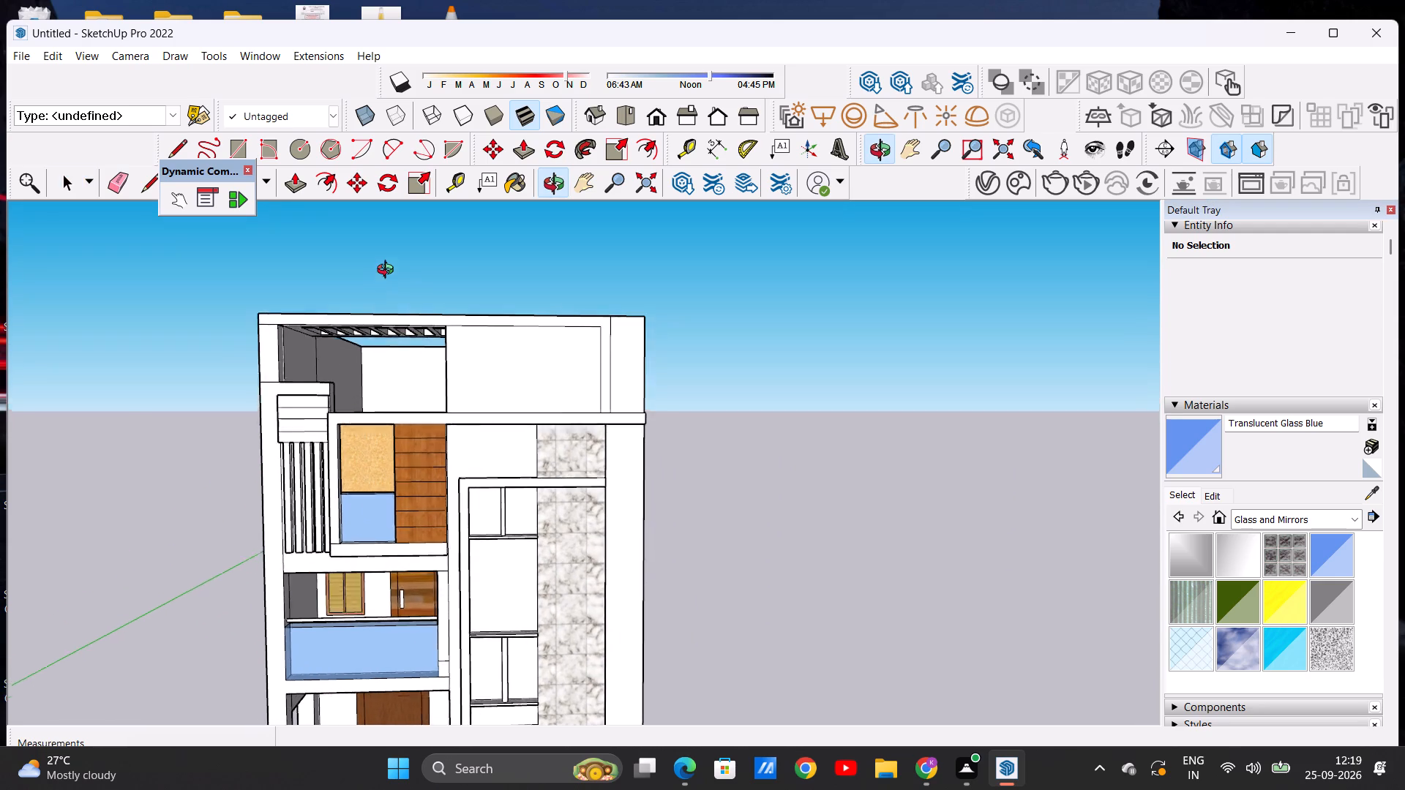
{"action": "middle_click_drag", "start_coordinate": [389, 271], "coordinate": [396, 231]}
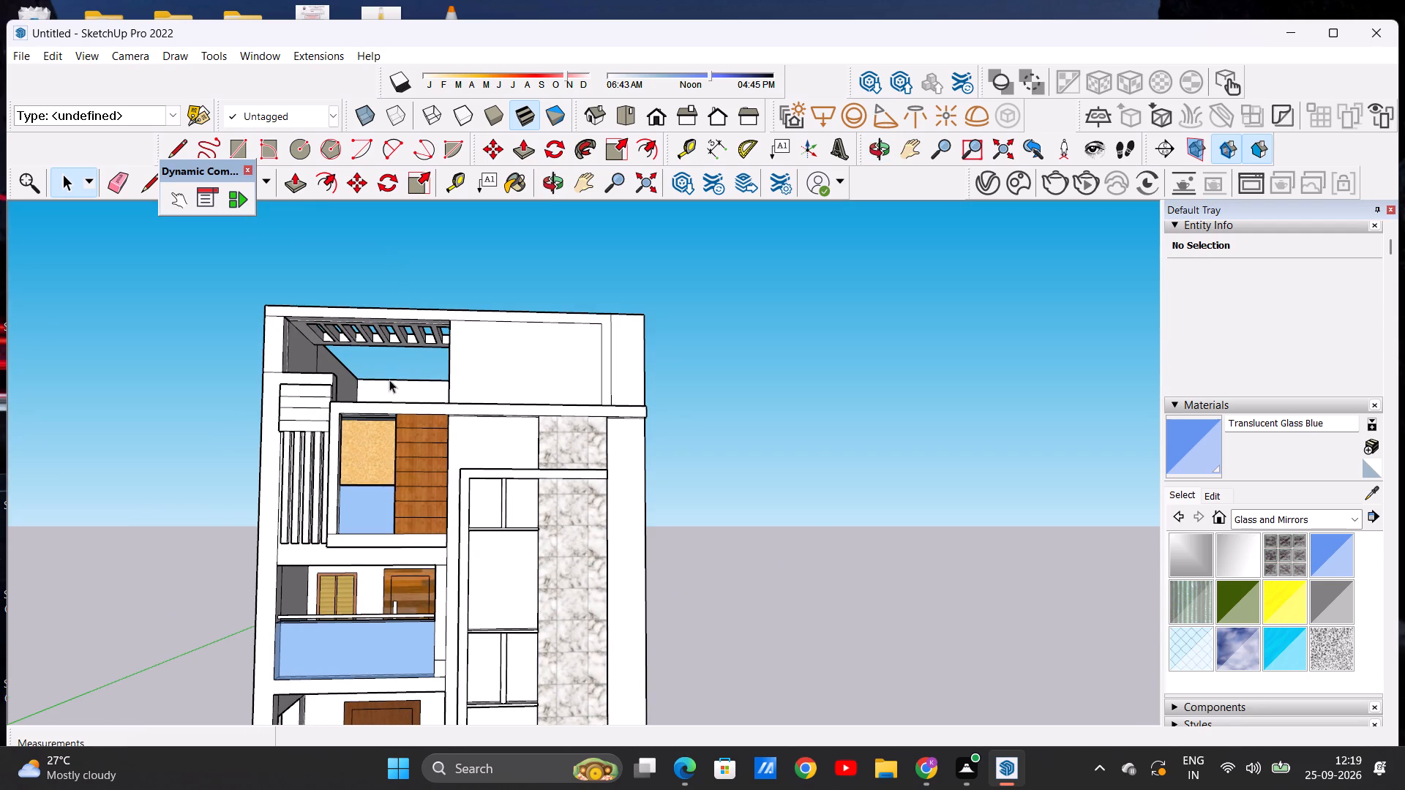
{"action": "middle_click_drag", "start_coordinate": [389, 402], "coordinate": [389, 485]}
{"action": "scroll", "coordinate": [406, 432], "scroll_direction": "down", "scroll_amount": 9}
{"action": "middle_click_drag", "start_coordinate": [388, 520], "coordinate": [385, 519]}
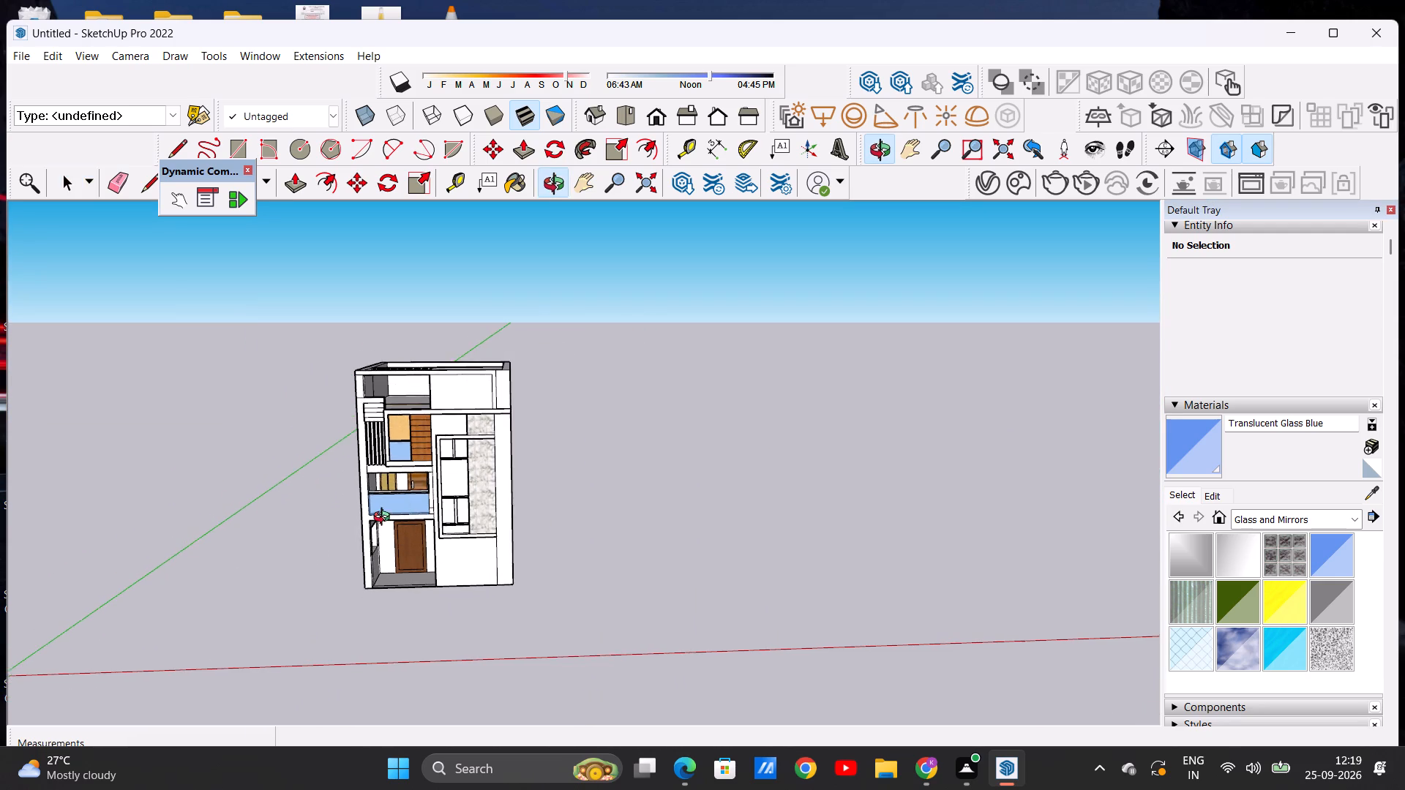
{"action": "middle_click_drag", "start_coordinate": [385, 519], "coordinate": [385, 511]}
{"action": "scroll", "coordinate": [454, 464], "scroll_direction": "up", "scroll_amount": 7}
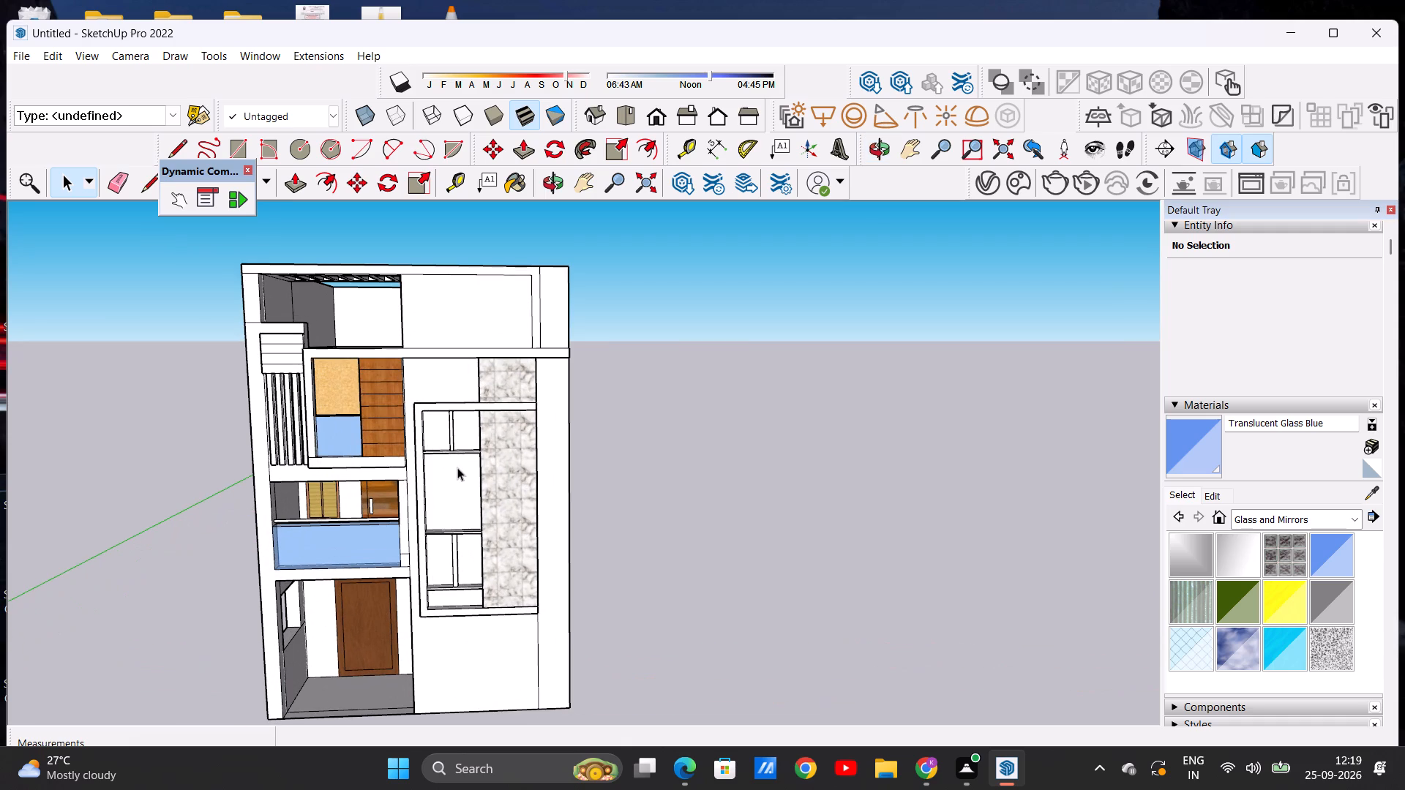
{"action": "scroll", "coordinate": [499, 321], "scroll_direction": "up", "scroll_amount": 3}
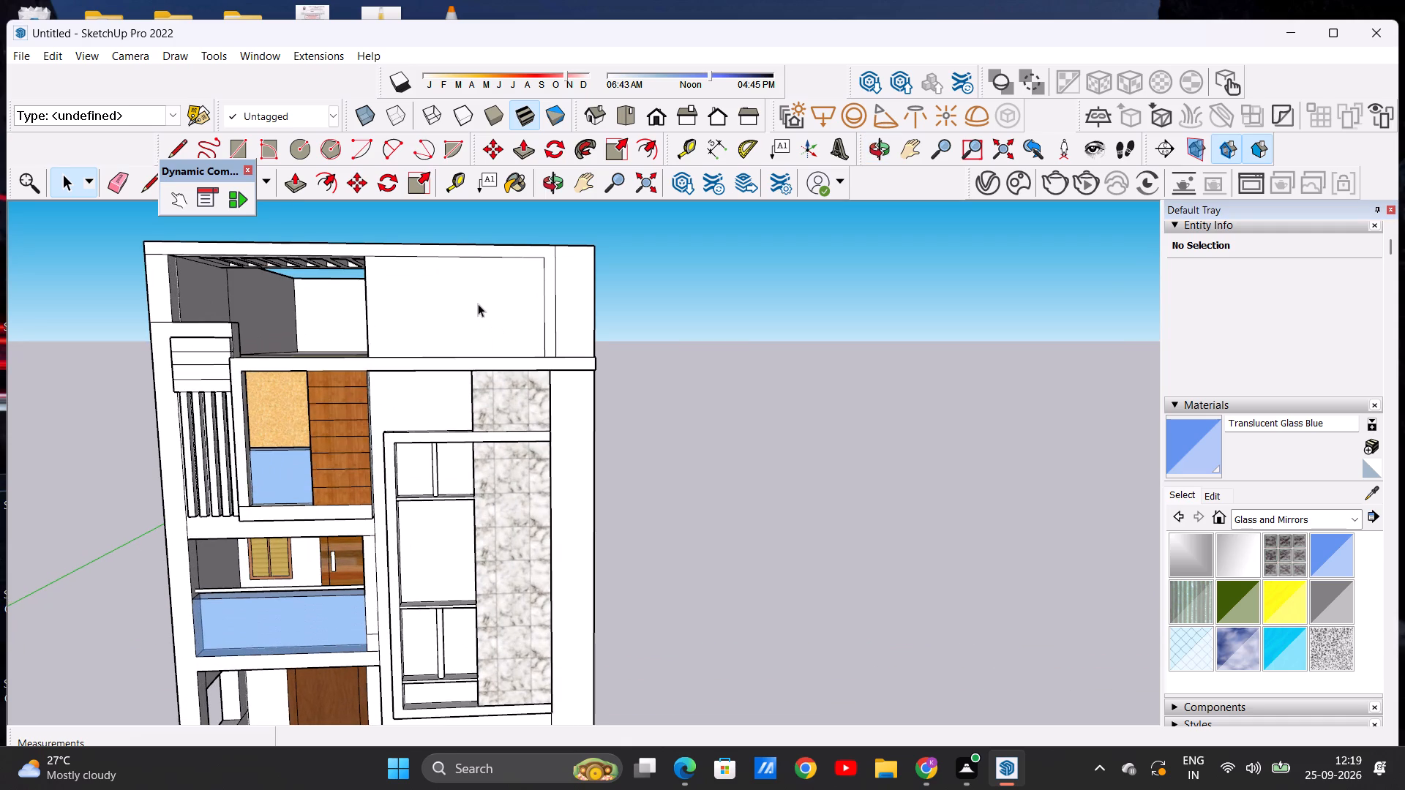
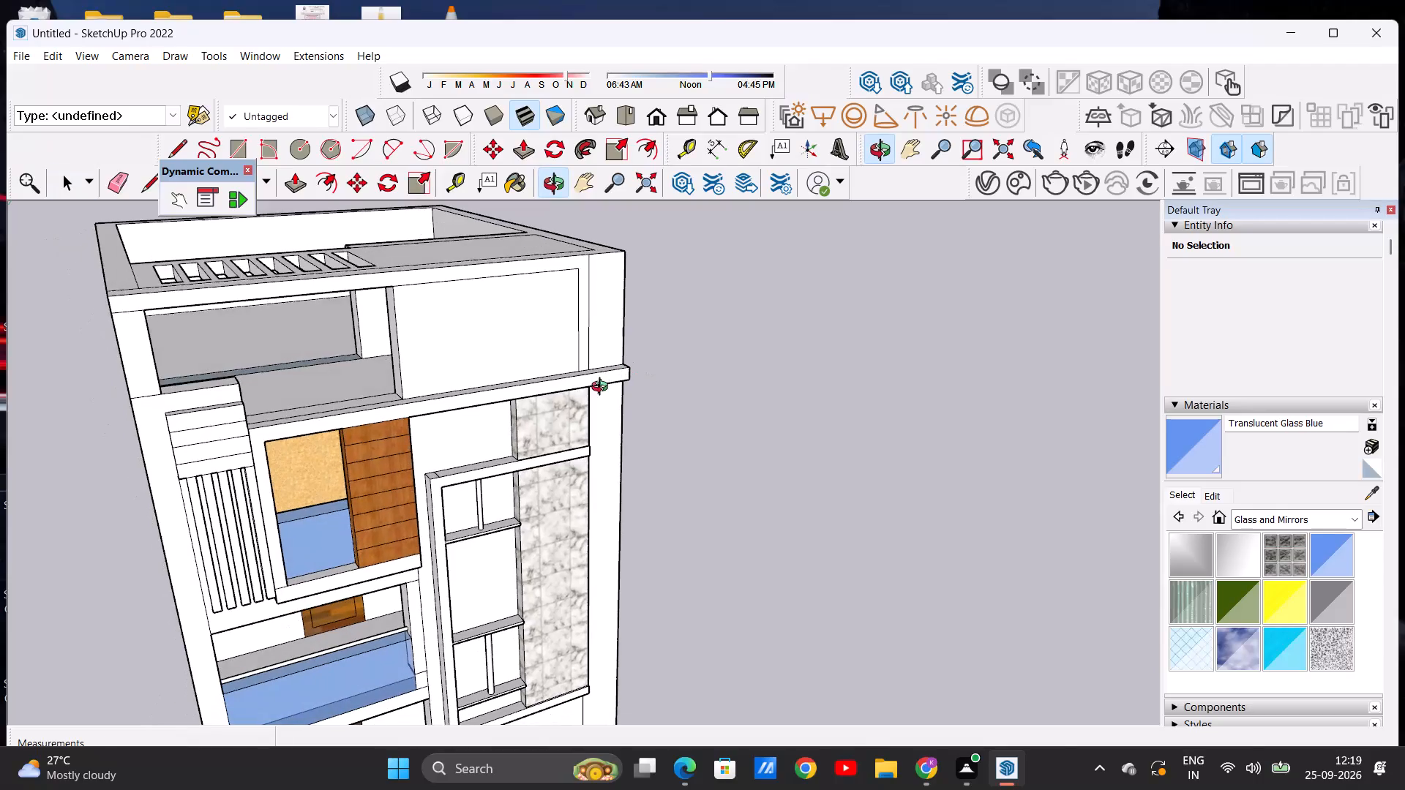
Push/Pull the L-shaped face of the top floor's beam and end column outward about 3 13/16" from the facade.
{"action": "middle_click", "coordinate": [598, 389]}
{"action": "scroll", "coordinate": [427, 320], "scroll_direction": "up", "scroll_amount": 3}
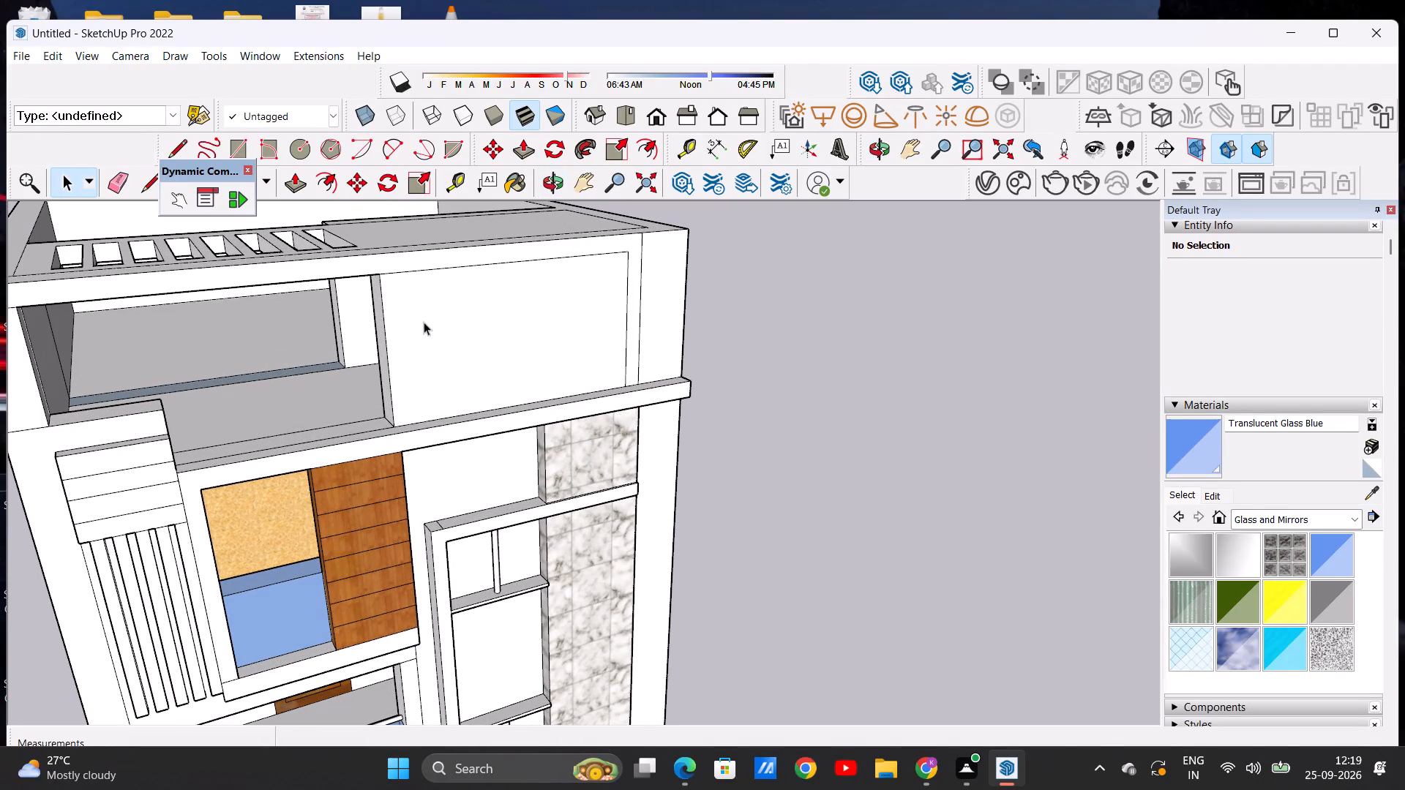
{"action": "left_click", "coordinate": [296, 178]}
{"action": "left_click", "coordinate": [370, 255]}
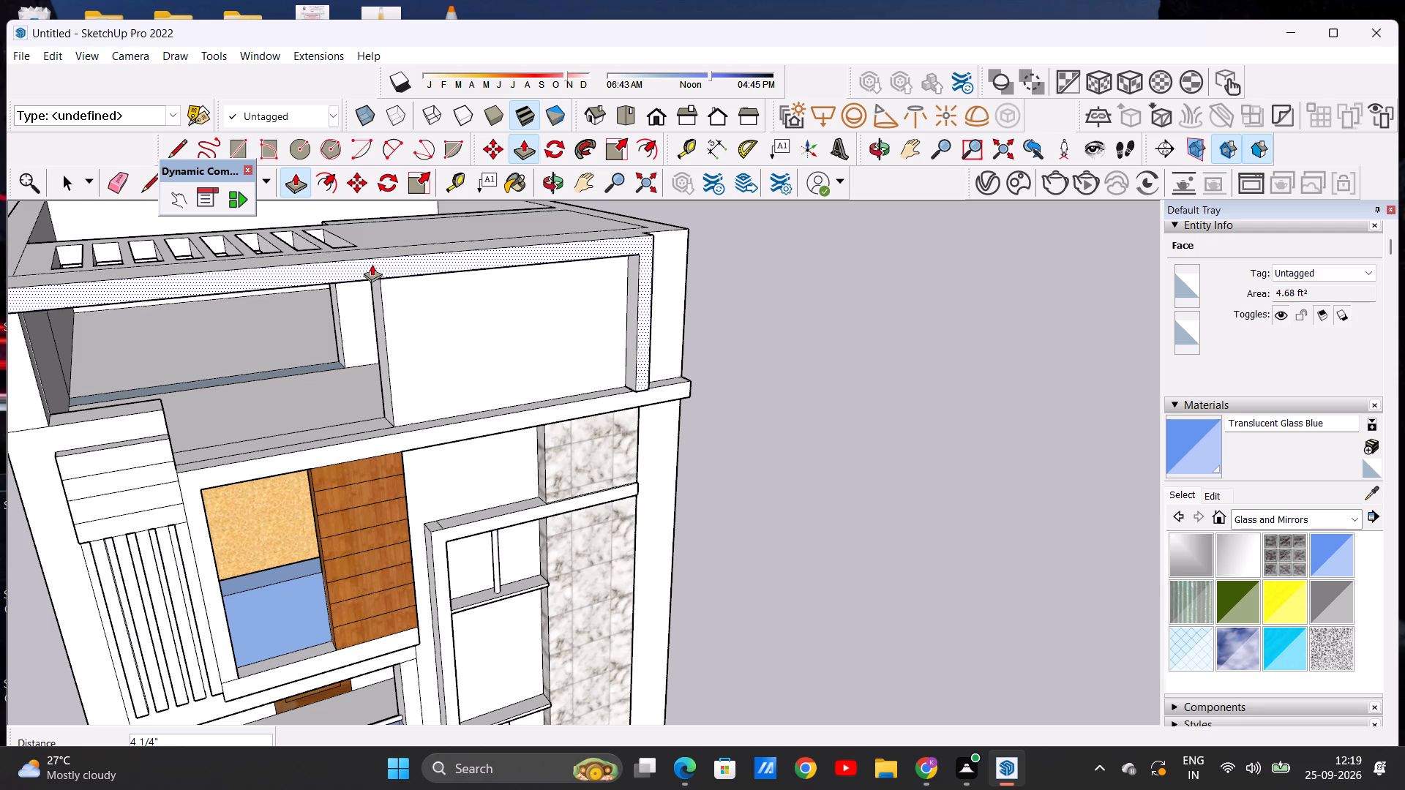
{"action": "left_click", "coordinate": [372, 263]}
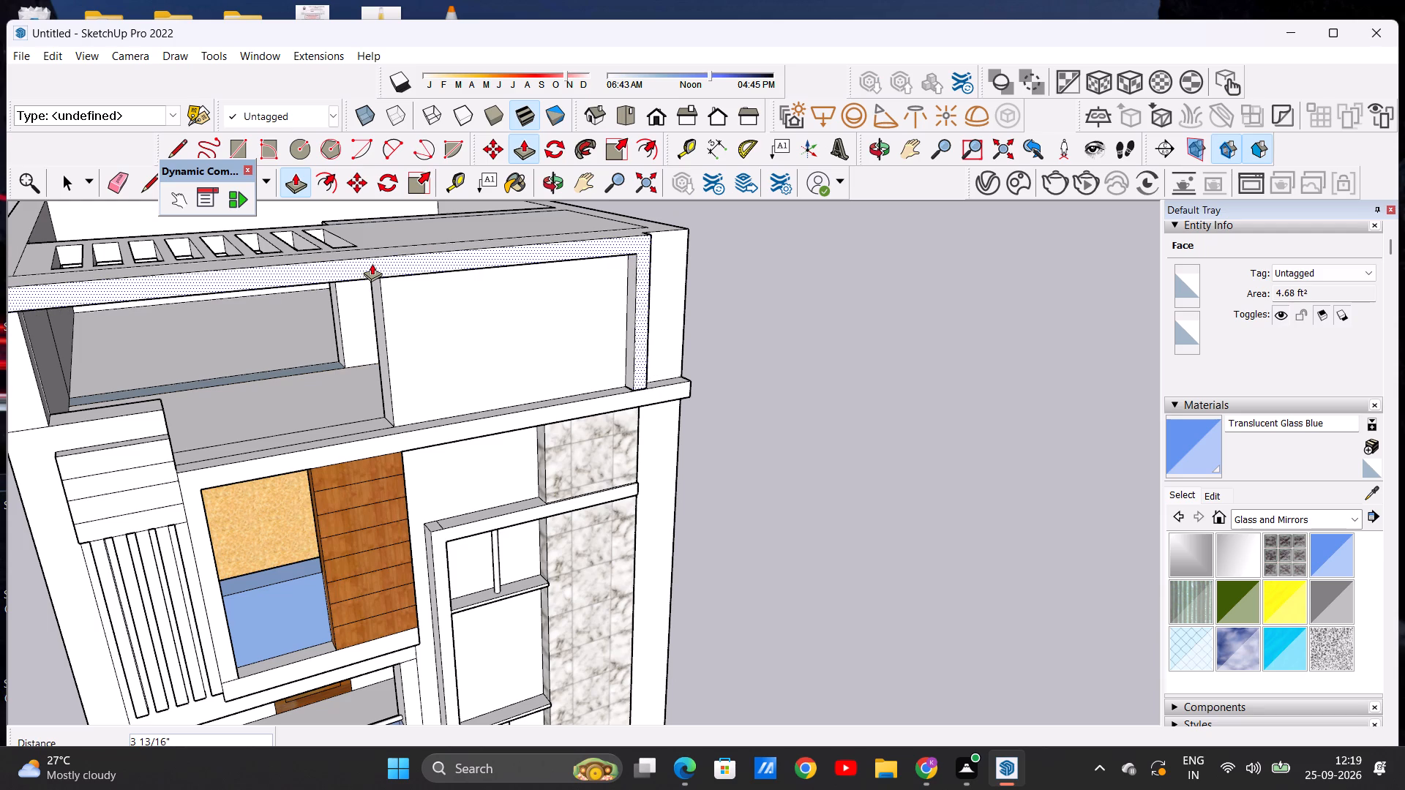
{"action": "key", "text": "space"}
Examine the projecting top-floor beam and column from the front, above and both sides, including the beam's underside at the terrace corner.
{"action": "middle_click_drag", "start_coordinate": [469, 424], "coordinate": [462, 362]}
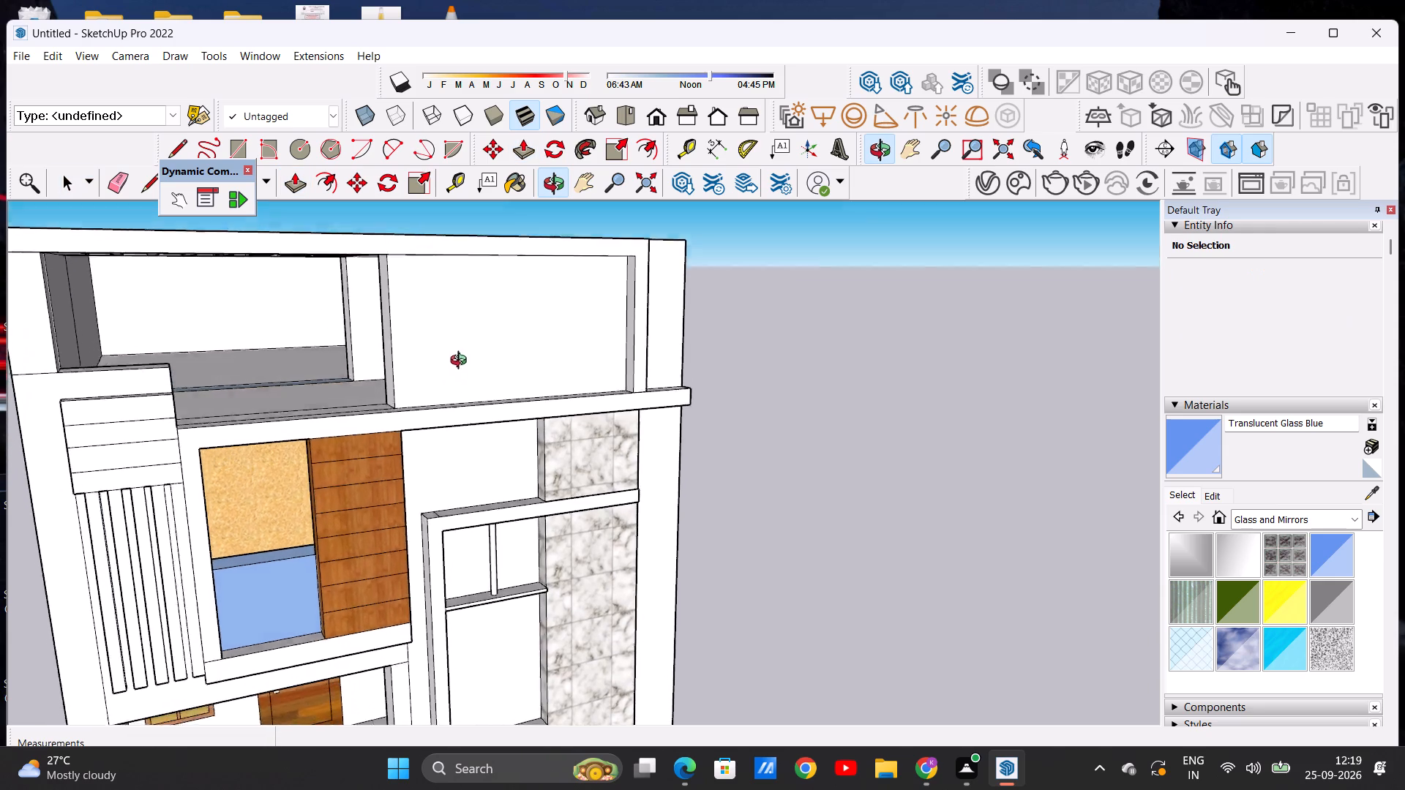
{"action": "middle_click_drag", "start_coordinate": [462, 362], "coordinate": [649, 436]}
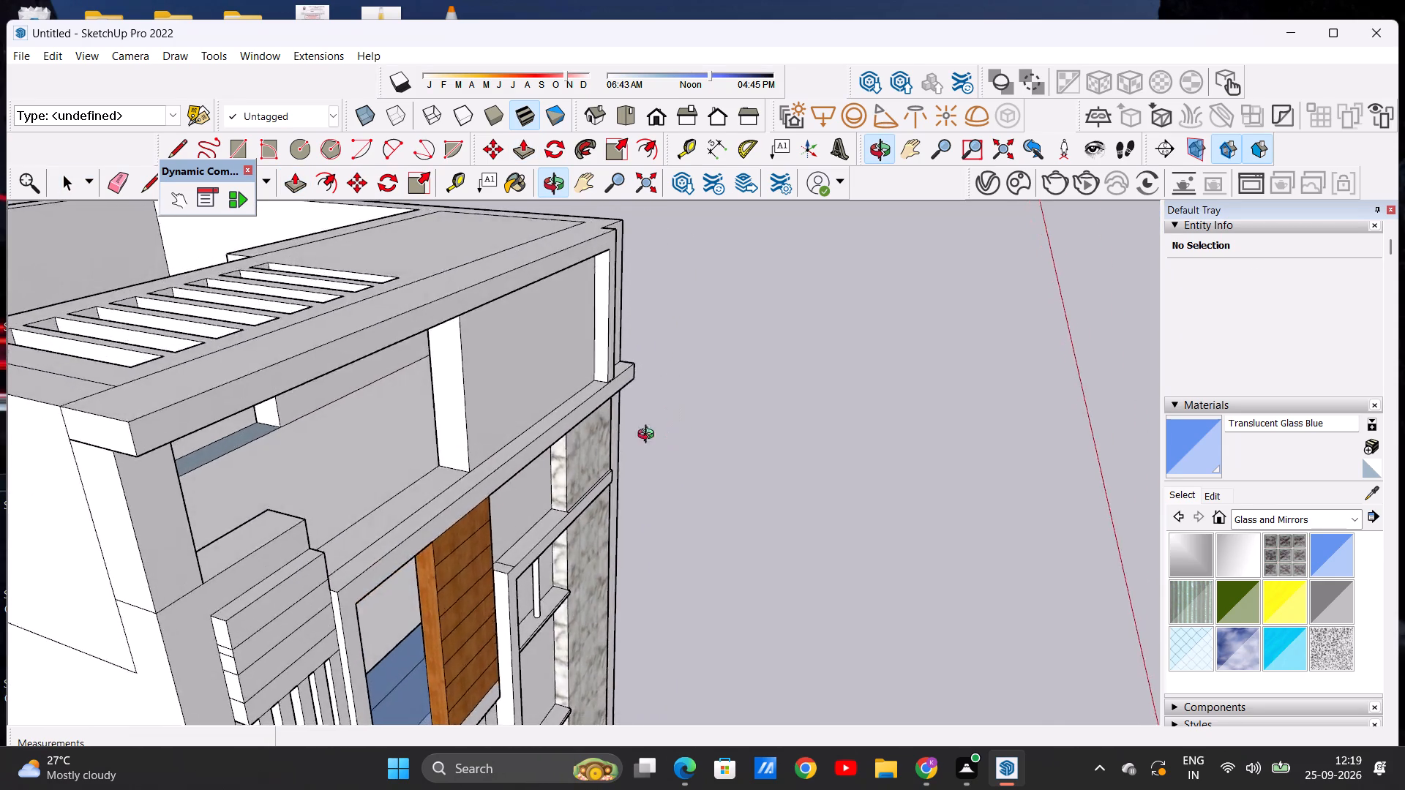
{"action": "middle_click_drag", "start_coordinate": [649, 436], "coordinate": [516, 416]}
{"action": "scroll", "coordinate": [544, 387], "scroll_direction": "down", "scroll_amount": 7}
{"action": "middle_click_drag", "start_coordinate": [326, 361], "coordinate": [443, 358]}
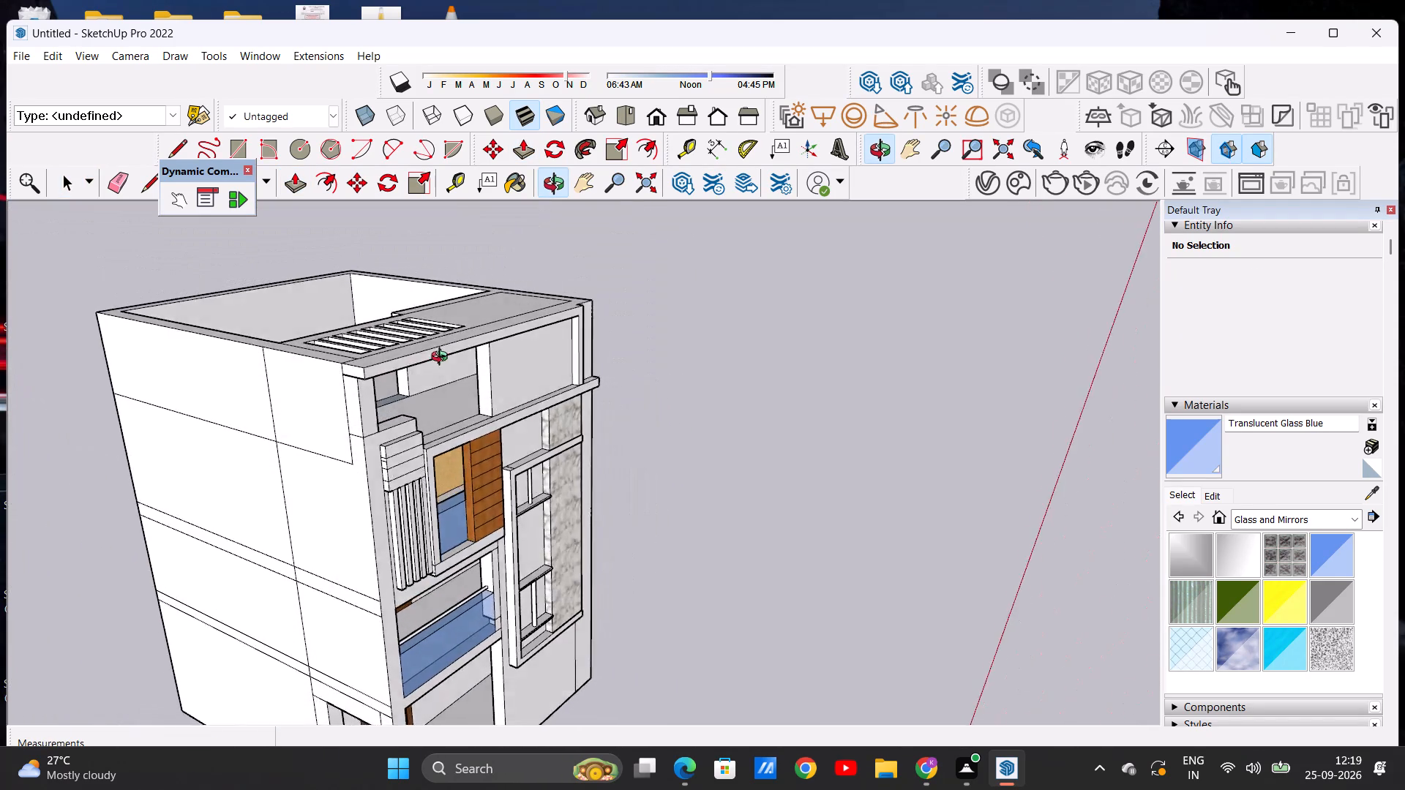
{"action": "middle_click_drag", "start_coordinate": [443, 358], "coordinate": [466, 330]}
{"action": "scroll", "coordinate": [381, 372], "scroll_direction": "up", "scroll_amount": 20}
{"action": "scroll", "coordinate": [381, 372], "scroll_direction": "up", "scroll_amount": 7}
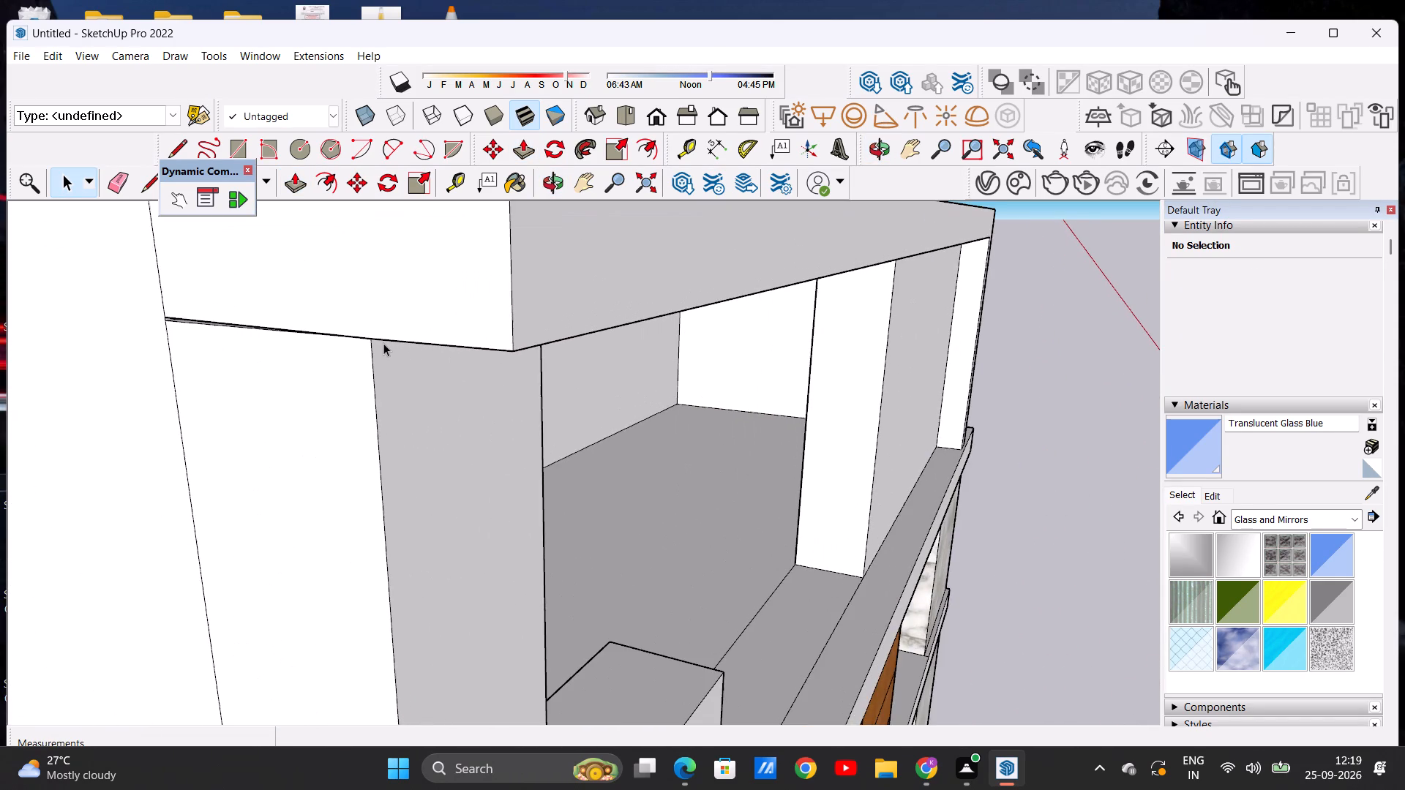
{"action": "scroll", "coordinate": [383, 343], "scroll_direction": "up", "scroll_amount": 1}
{"action": "scroll", "coordinate": [384, 343], "scroll_direction": "down", "scroll_amount": 20}
{"action": "scroll", "coordinate": [384, 343], "scroll_direction": "down", "scroll_amount": 8}
{"action": "middle_click_drag", "start_coordinate": [488, 364], "coordinate": [331, 392]}
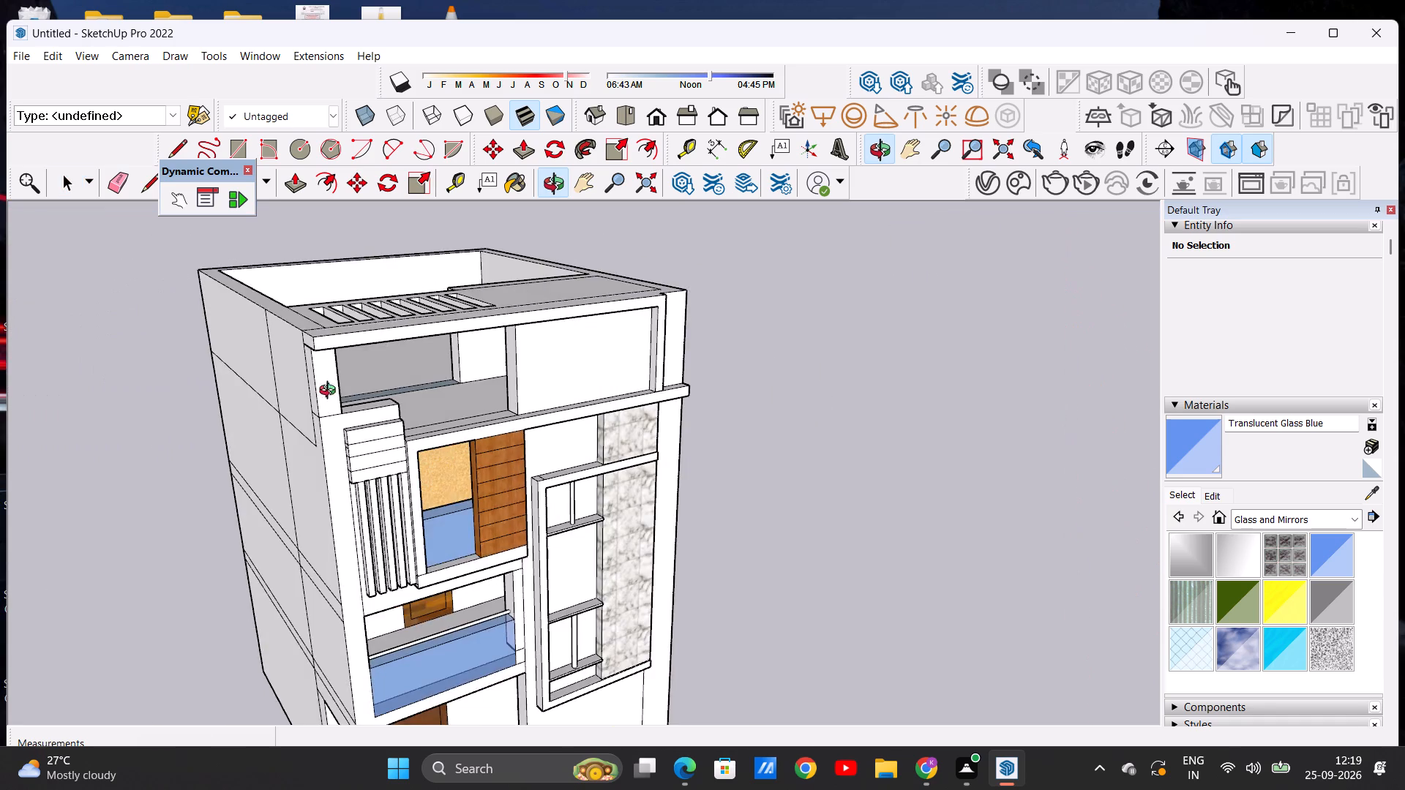
{"action": "middle_click_drag", "start_coordinate": [331, 392], "coordinate": [239, 394]}
{"action": "scroll", "coordinate": [525, 377], "scroll_direction": "up", "scroll_amount": 6}
{"action": "middle_click_drag", "start_coordinate": [559, 368], "coordinate": [449, 371]}
{"action": "scroll", "coordinate": [427, 397], "scroll_direction": "down", "scroll_amount": 8}
{"action": "middle_click_drag", "start_coordinate": [544, 452], "coordinate": [547, 417]}
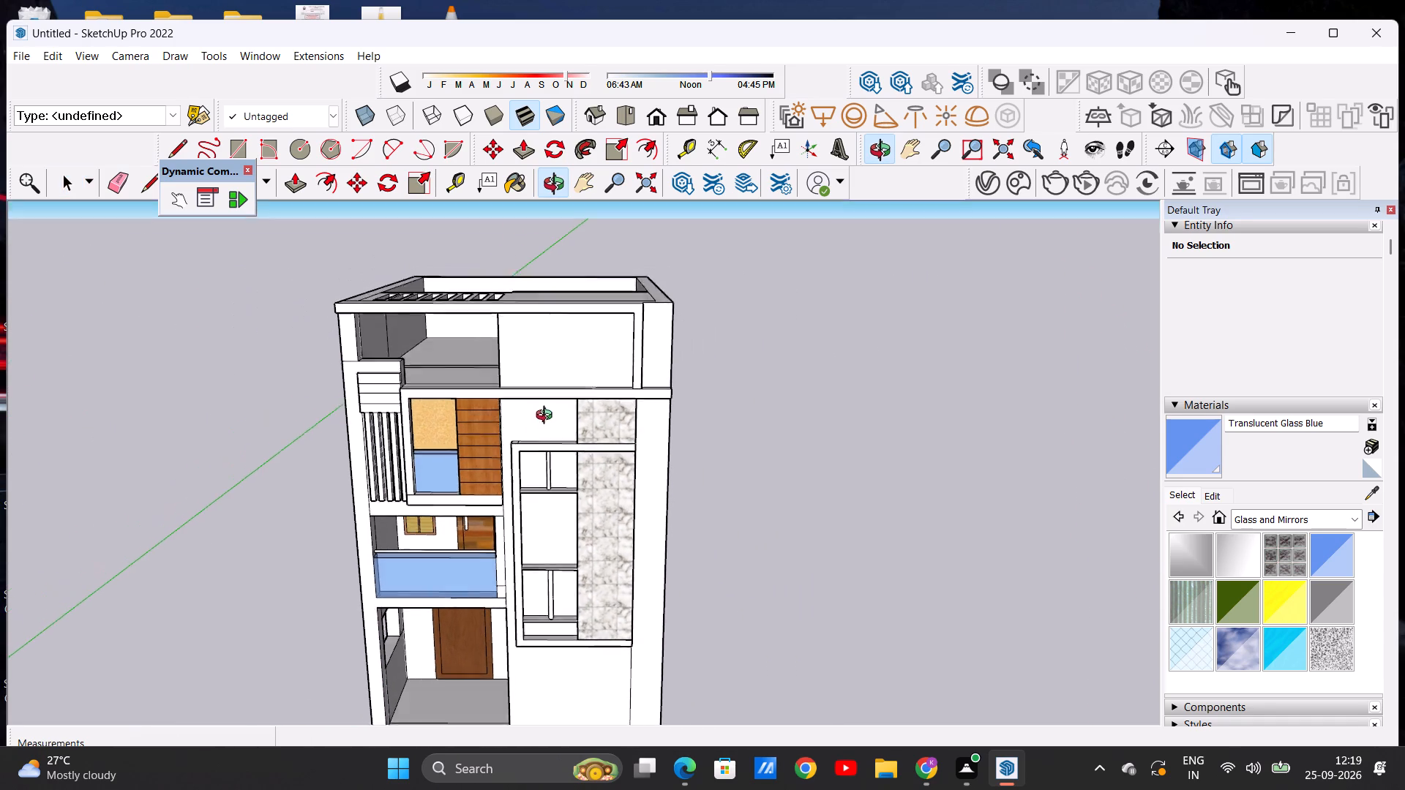
{"action": "middle_click_drag", "start_coordinate": [547, 417], "coordinate": [547, 416]}
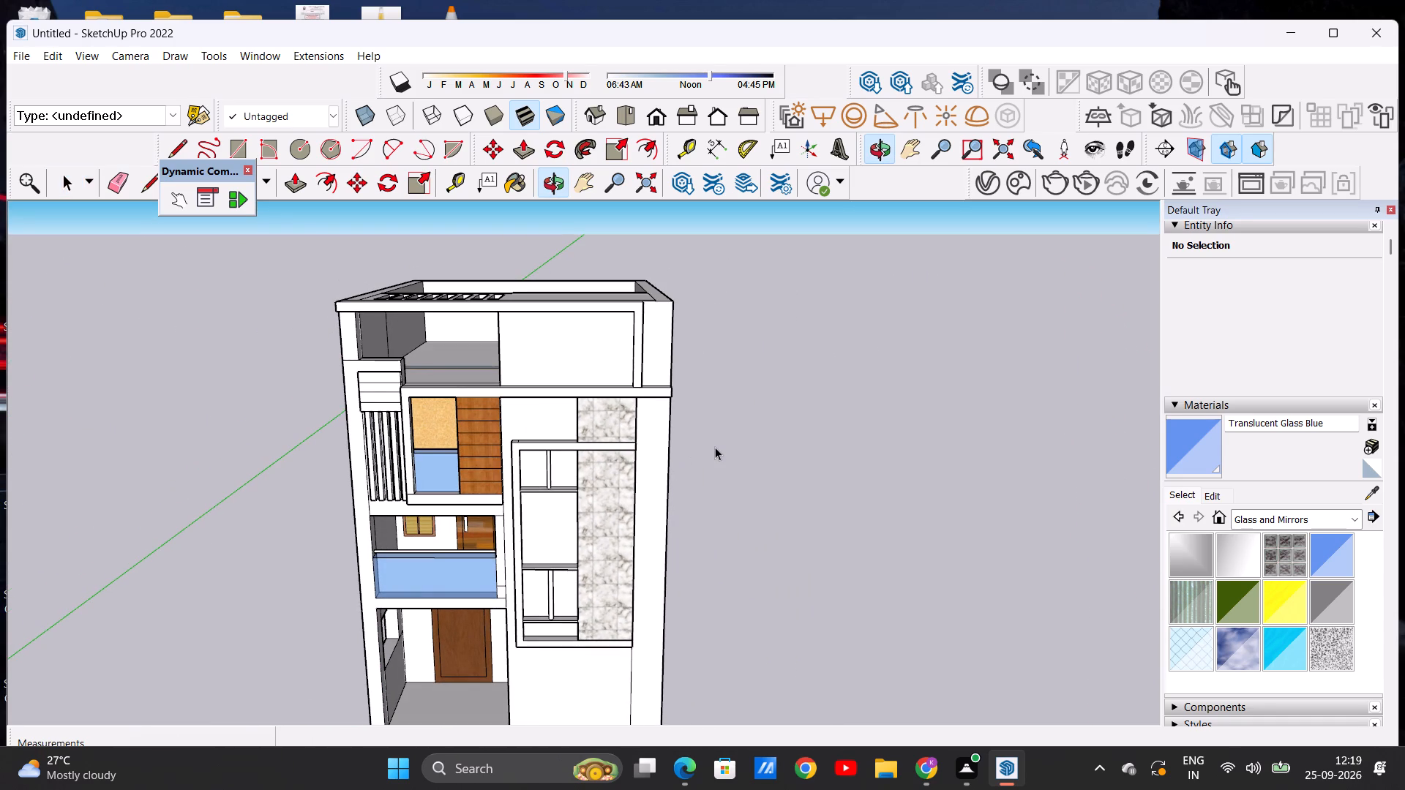
Examine the full front elevation head-on at several distances, from the ground-floor entrance up to the roof beam.
{"action": "scroll", "coordinate": [769, 383], "scroll_direction": "down", "scroll_amount": 5}
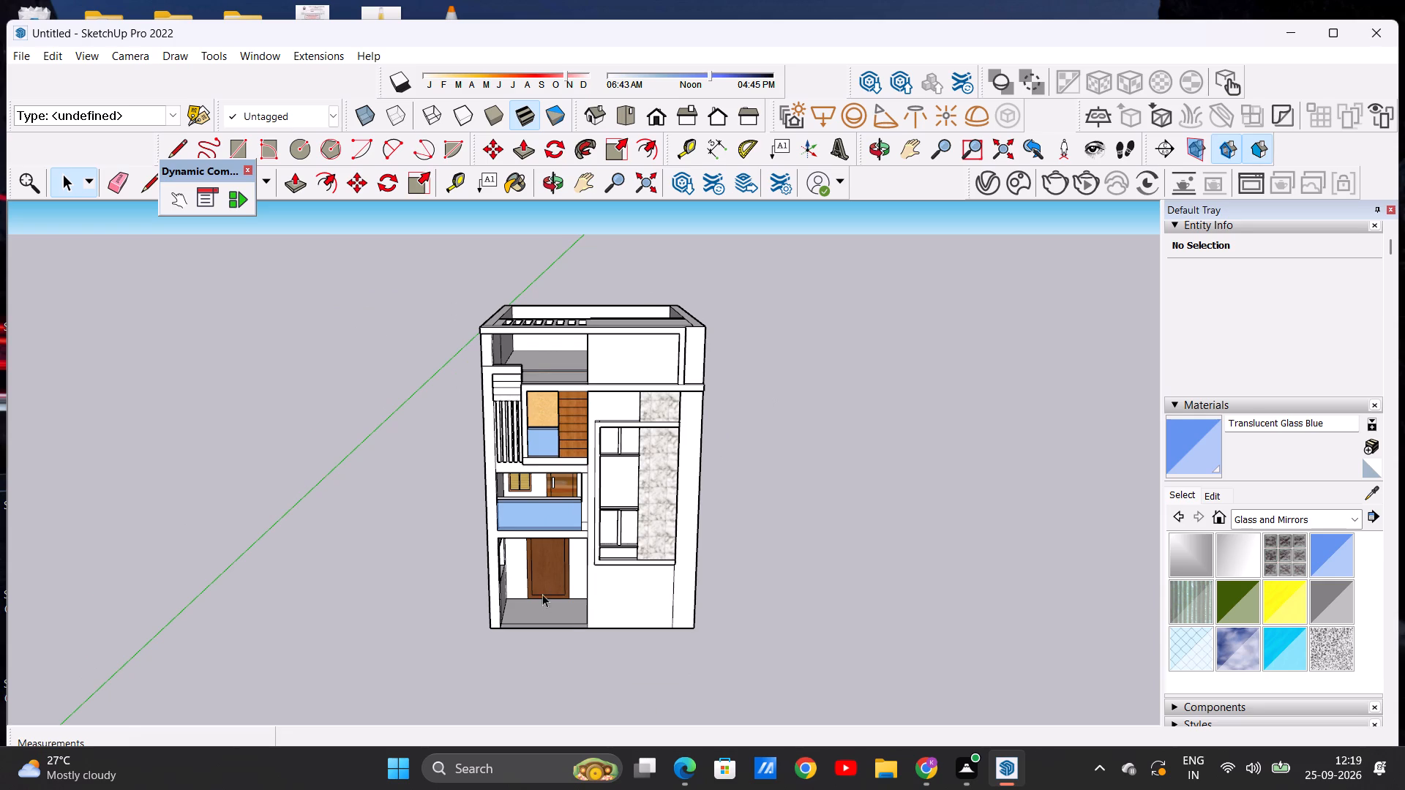
{"action": "middle_click_drag", "start_coordinate": [580, 593], "coordinate": [583, 558]}
{"action": "scroll", "coordinate": [569, 590], "scroll_direction": "up", "scroll_amount": 4}
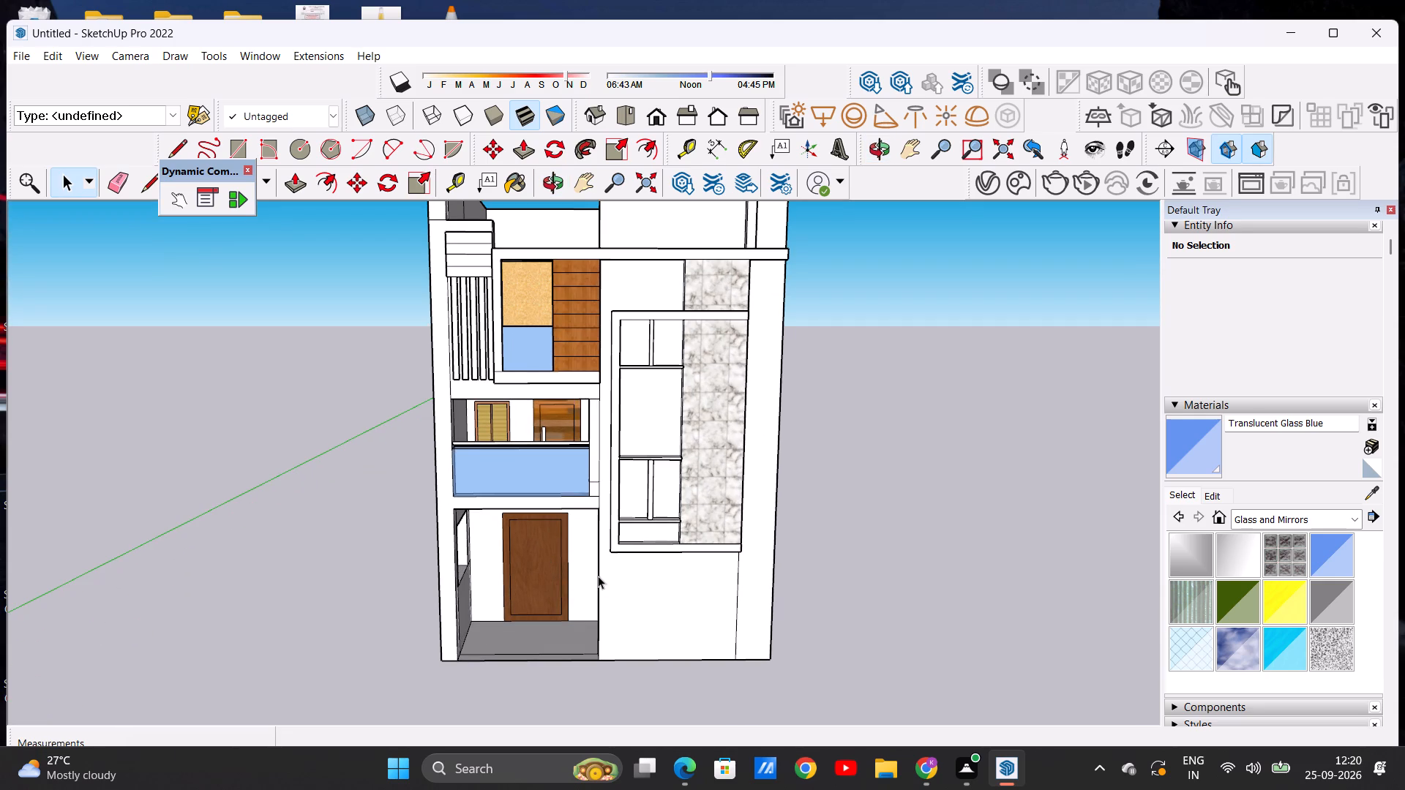
{"action": "scroll", "coordinate": [605, 555], "scroll_direction": "down", "scroll_amount": 4}
{"action": "scroll", "coordinate": [653, 585], "scroll_direction": "up", "scroll_amount": 5}
{"action": "middle_click_drag", "start_coordinate": [654, 600], "coordinate": [653, 562]}
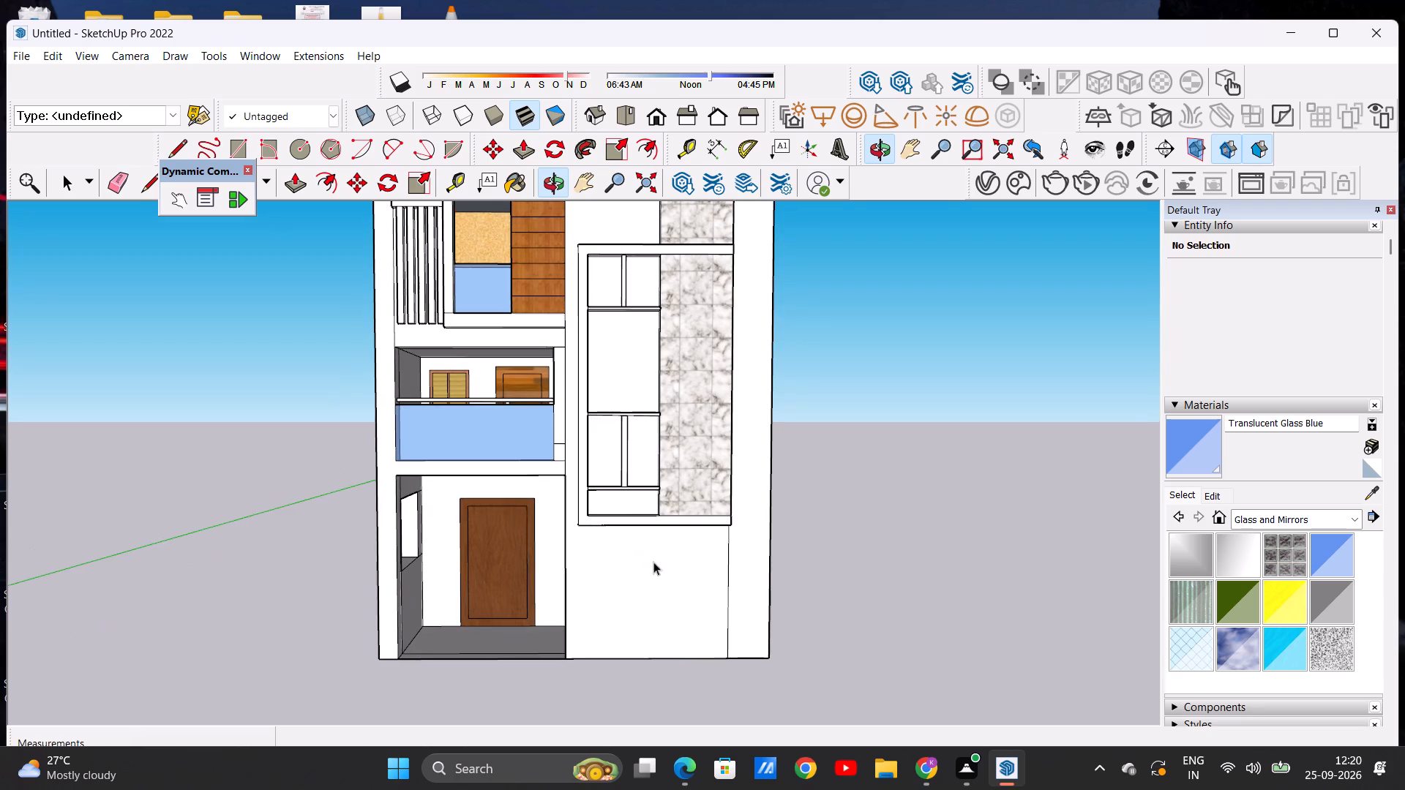
{"action": "scroll", "coordinate": [693, 558], "scroll_direction": "down", "scroll_amount": 5}
{"action": "middle_click_drag", "start_coordinate": [696, 622], "coordinate": [692, 598]}
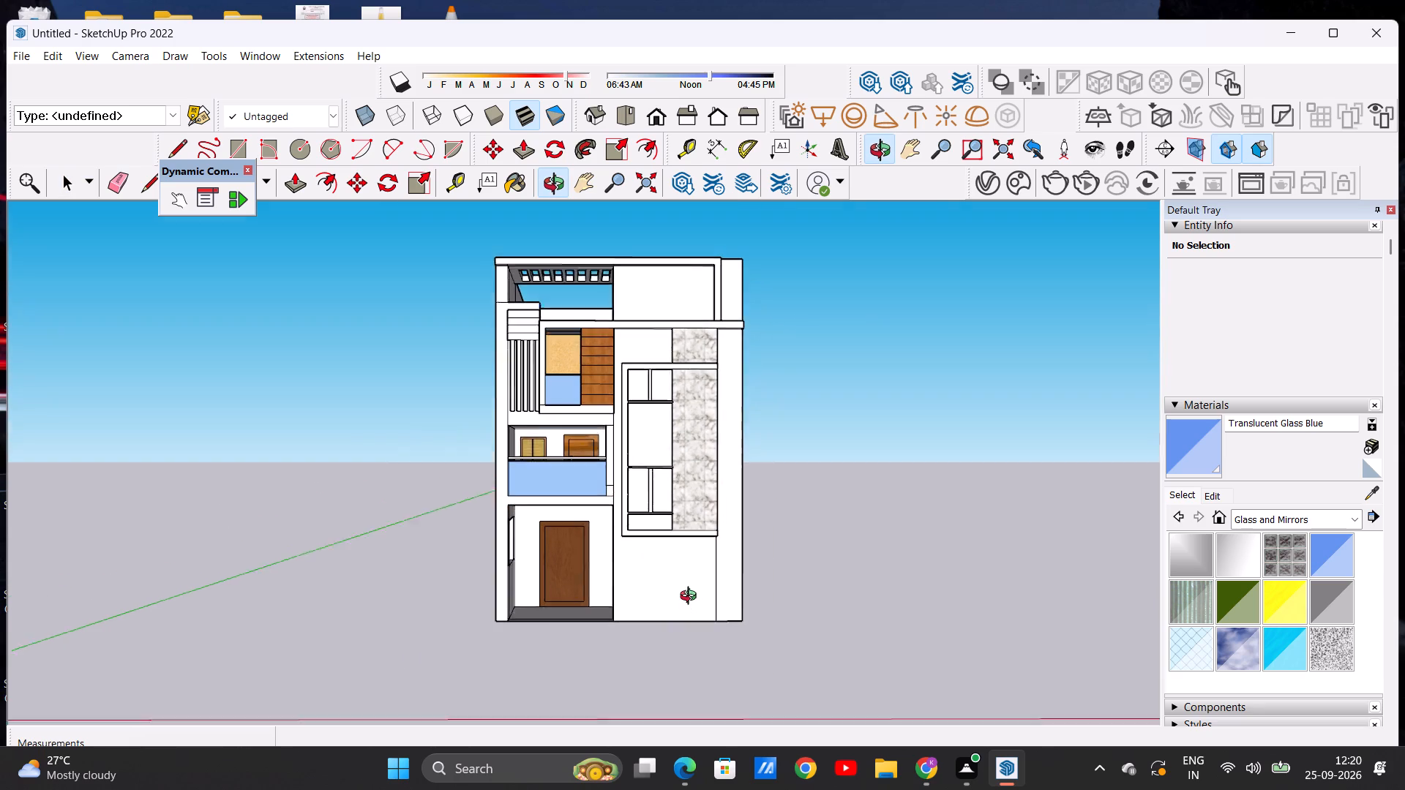
{"action": "middle_click_drag", "start_coordinate": [692, 598], "coordinate": [694, 605]}
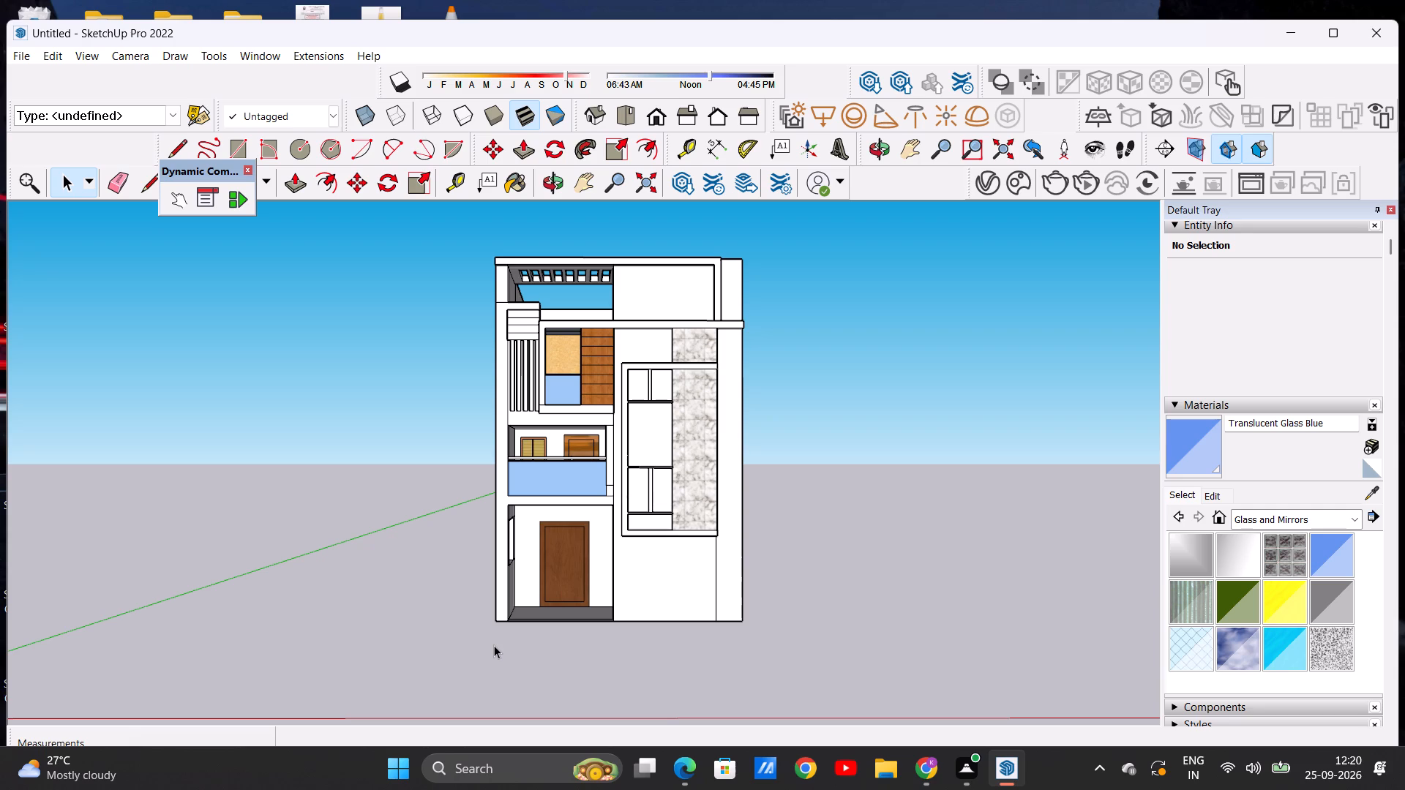
{"action": "scroll", "coordinate": [496, 613], "scroll_direction": "down", "scroll_amount": 5}
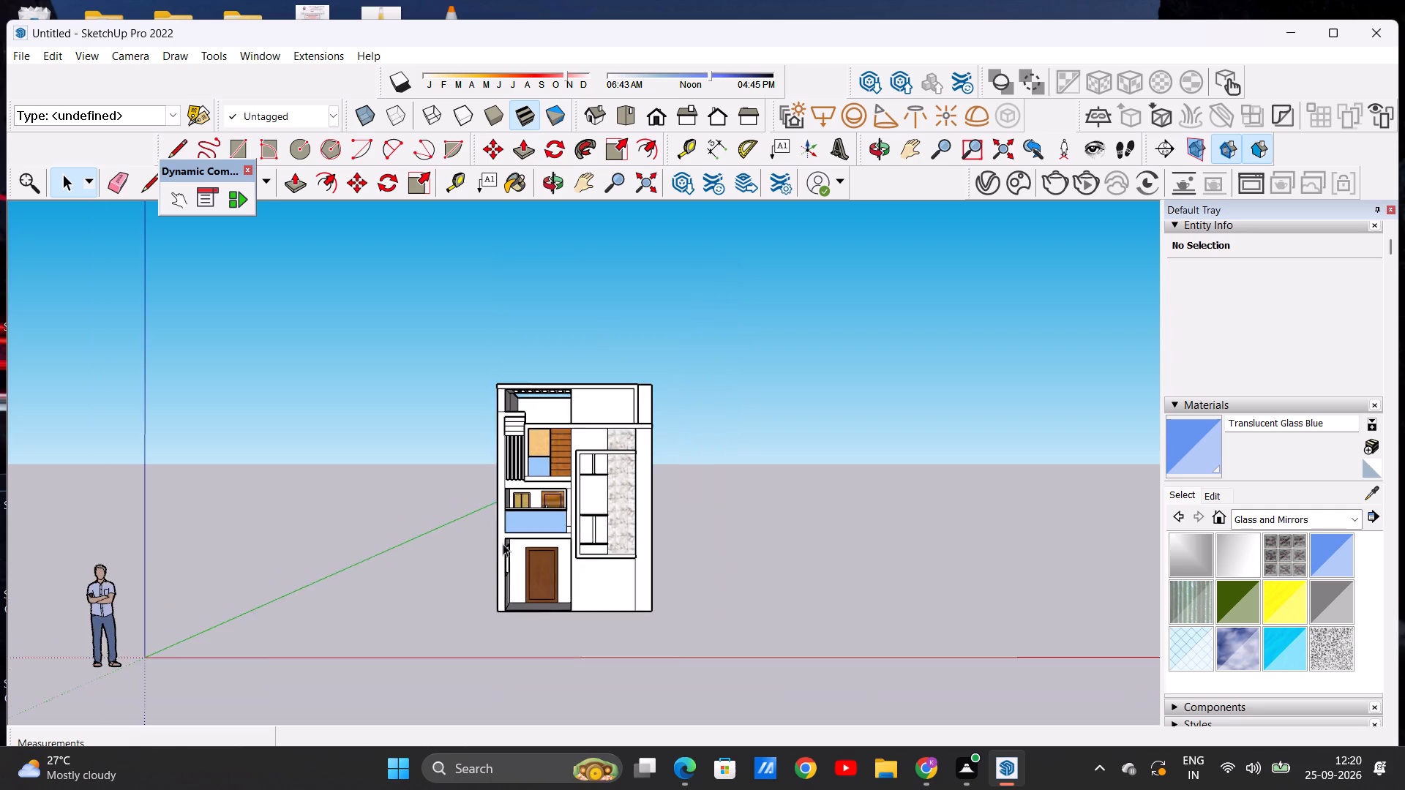
{"action": "scroll", "coordinate": [624, 515], "scroll_direction": "up", "scroll_amount": 7}
{"action": "scroll", "coordinate": [633, 524], "scroll_direction": "down", "scroll_amount": 6}
{"action": "scroll", "coordinate": [474, 478], "scroll_direction": "up", "scroll_amount": 7}
{"action": "scroll", "coordinate": [483, 468], "scroll_direction": "down", "scroll_amount": 8}
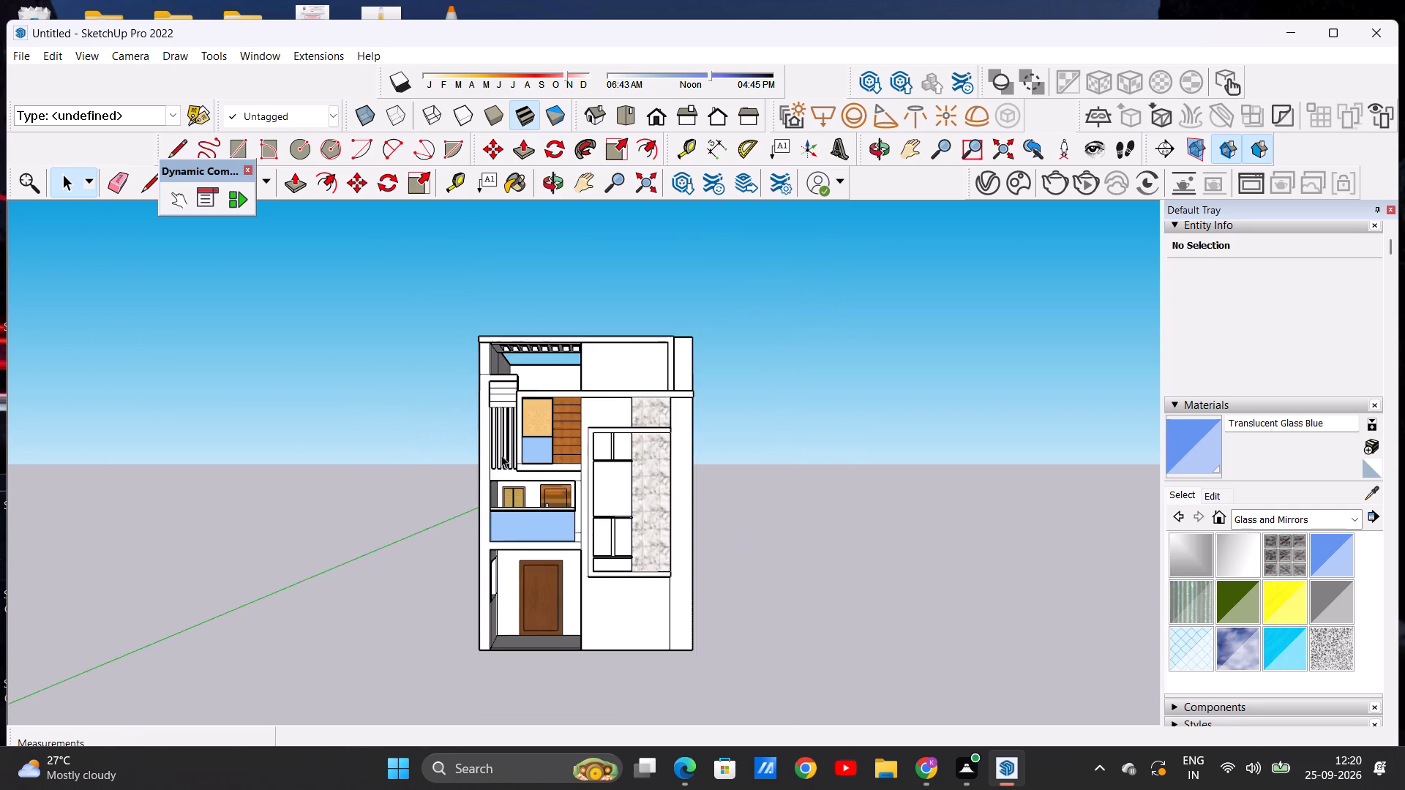
{"action": "scroll", "coordinate": [501, 455], "scroll_direction": "down", "scroll_amount": 1}
{"action": "scroll", "coordinate": [496, 480], "scroll_direction": "up", "scroll_amount": 8}
{"action": "scroll", "coordinate": [496, 476], "scroll_direction": "down", "scroll_amount": 5}
Examine the whole building from the front and both side walls, comparing the facade's projecting frames, cladding and top-floor beam.
{"action": "middle_click_drag", "start_coordinate": [455, 486], "coordinate": [705, 553]}
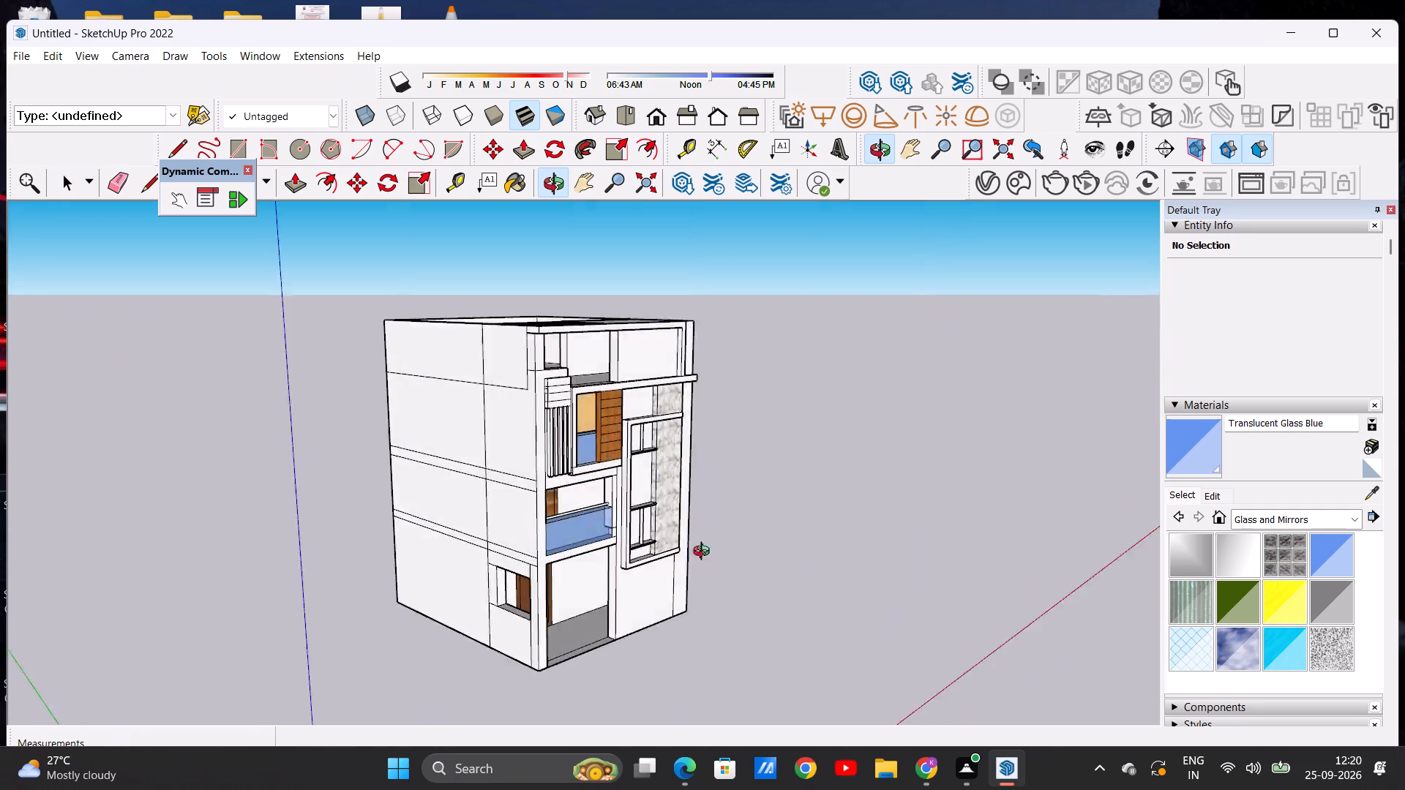
{"action": "middle_click_drag", "start_coordinate": [705, 553], "coordinate": [425, 509]}
{"action": "scroll", "coordinate": [421, 517], "scroll_direction": "down", "scroll_amount": 3}
{"action": "scroll", "coordinate": [458, 469], "scroll_direction": "up", "scroll_amount": 6}
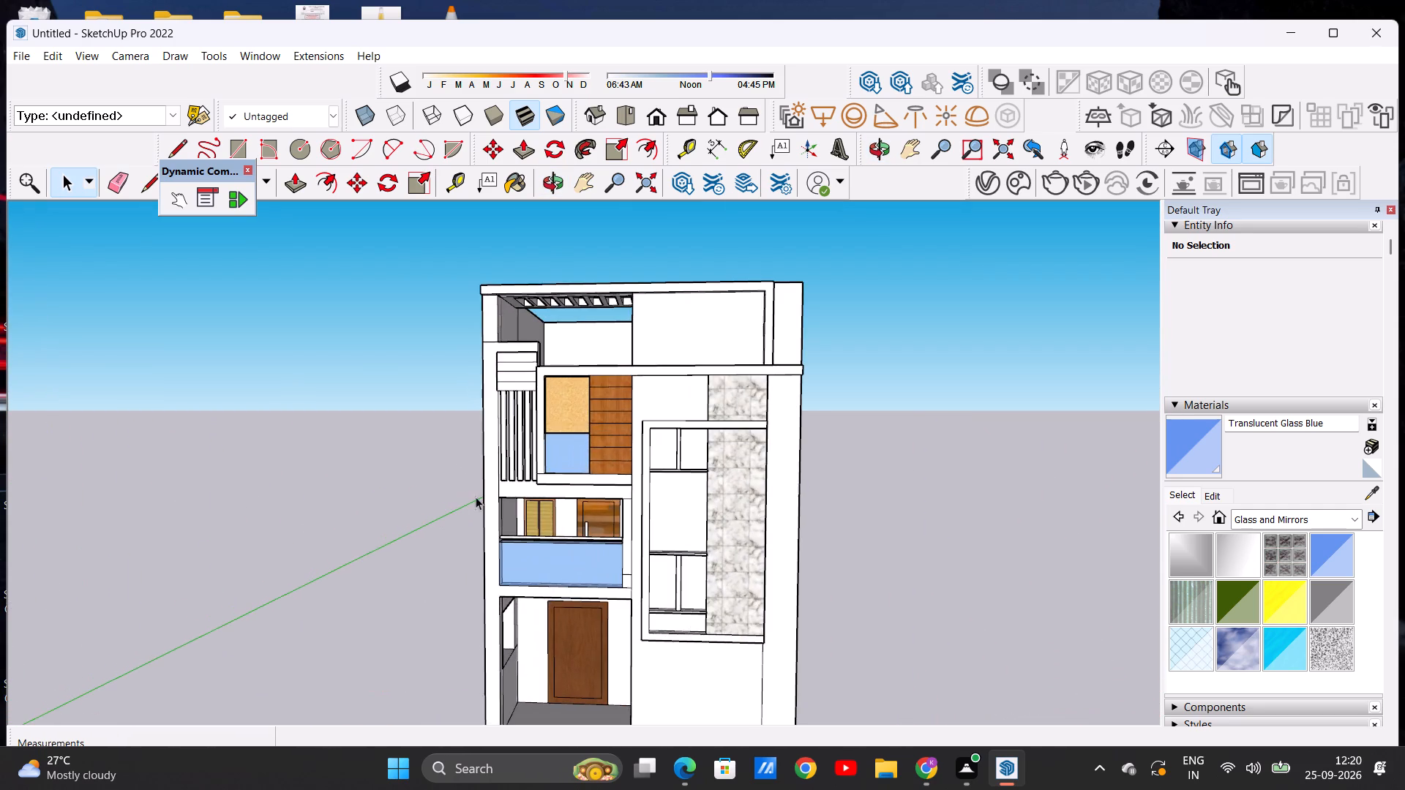
{"action": "middle_click_drag", "start_coordinate": [476, 498], "coordinate": [281, 475]}
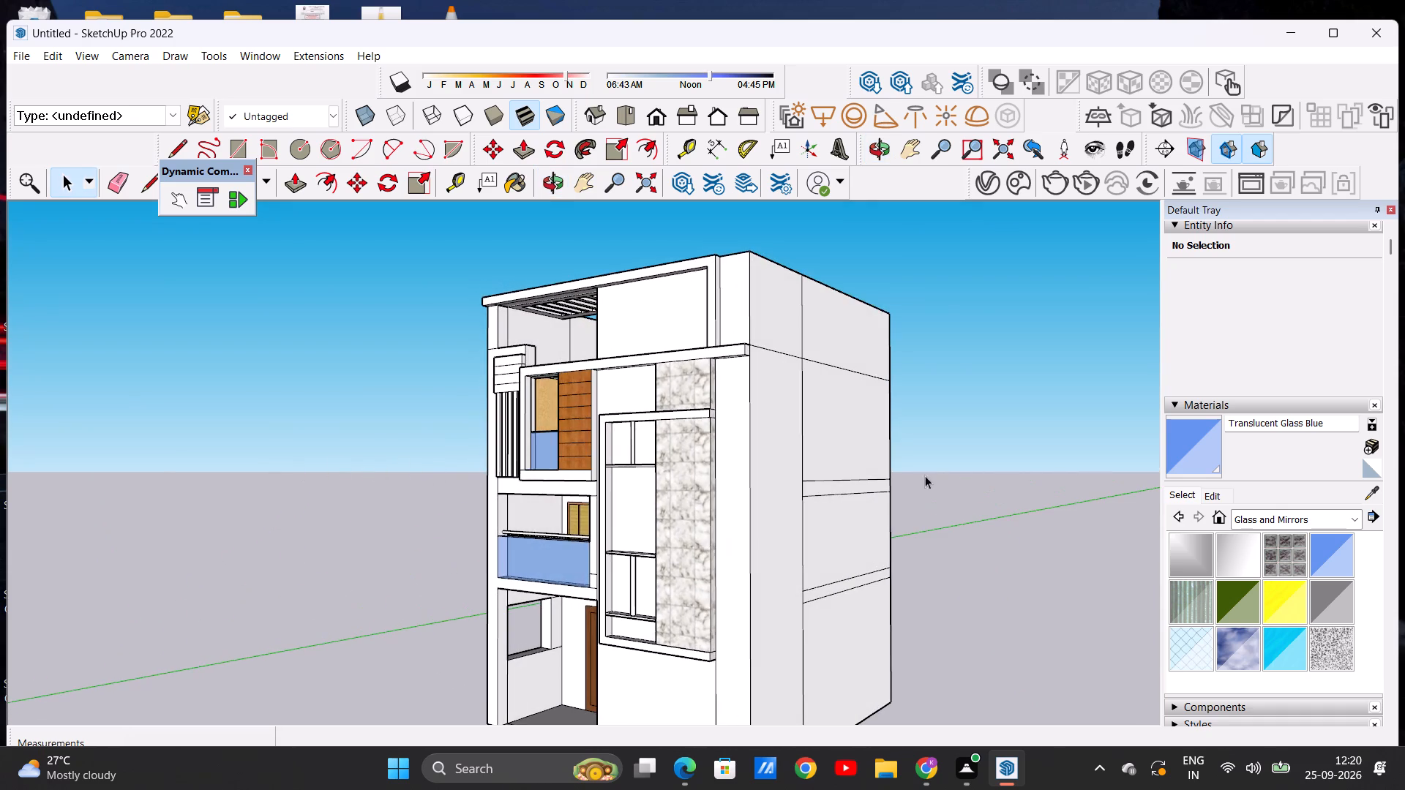
{"action": "middle_click_drag", "start_coordinate": [939, 479], "coordinate": [739, 479]}
{"action": "scroll", "coordinate": [761, 475], "scroll_direction": "down", "scroll_amount": 11}
{"action": "middle_click_drag", "start_coordinate": [657, 492], "coordinate": [815, 502]}
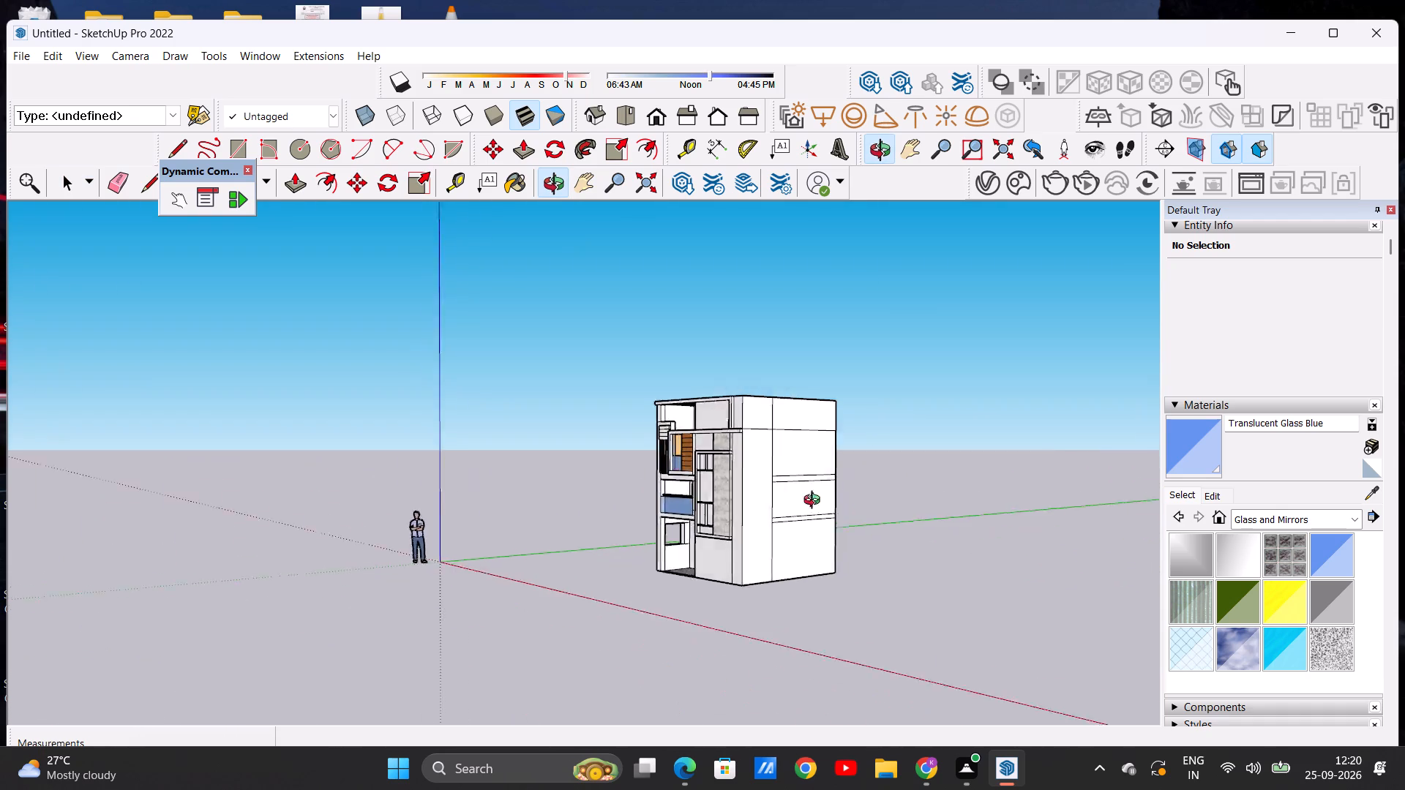
{"action": "middle_click_drag", "start_coordinate": [815, 502], "coordinate": [1099, 522]}
{"action": "middle_click_drag", "start_coordinate": [664, 479], "coordinate": [640, 479]}
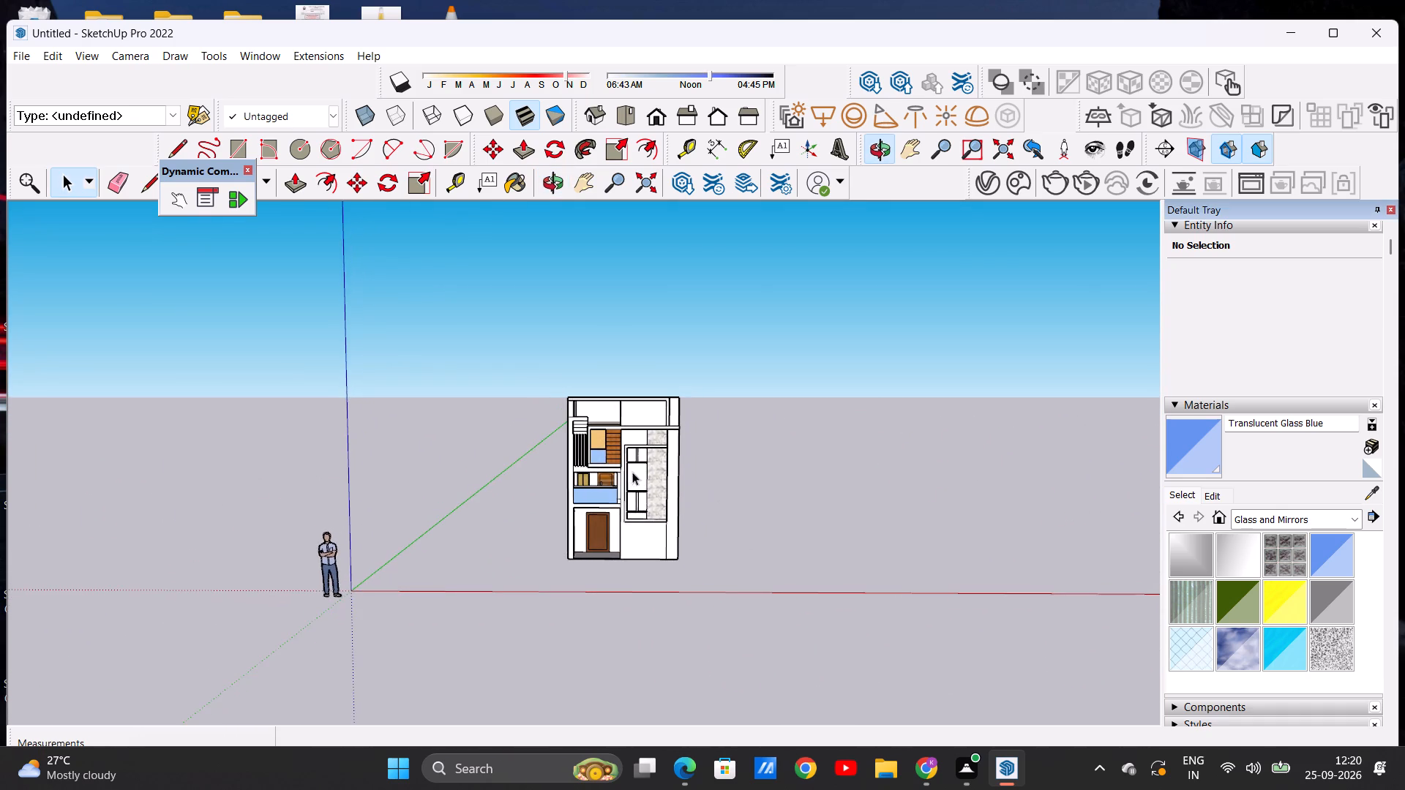
{"action": "scroll", "coordinate": [645, 444], "scroll_direction": "up", "scroll_amount": 15}
{"action": "scroll", "coordinate": [640, 429], "scroll_direction": "down", "scroll_amount": 7}
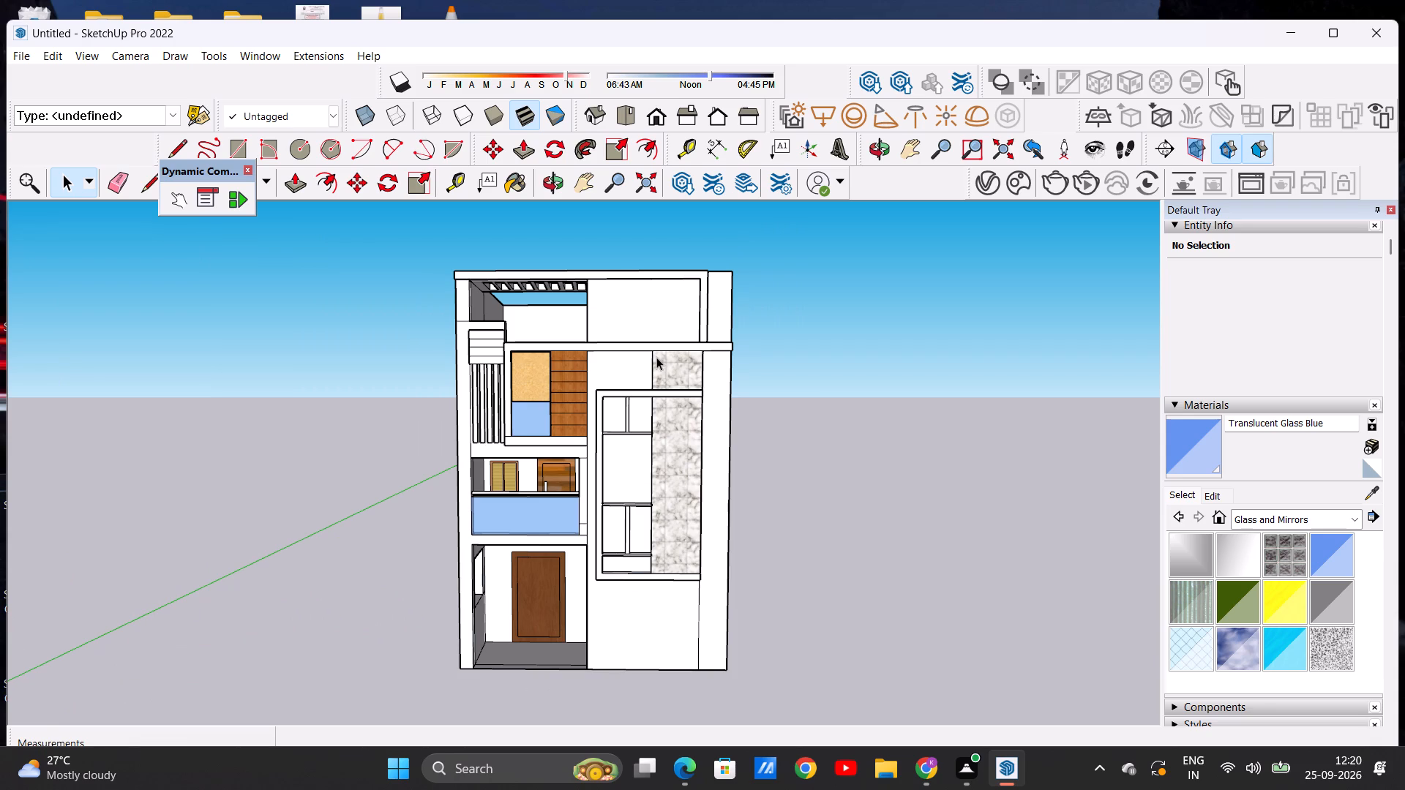
{"action": "scroll", "coordinate": [751, 354], "scroll_direction": "down", "scroll_amount": 6}
{"action": "scroll", "coordinate": [607, 424], "scroll_direction": "up", "scroll_amount": 6}
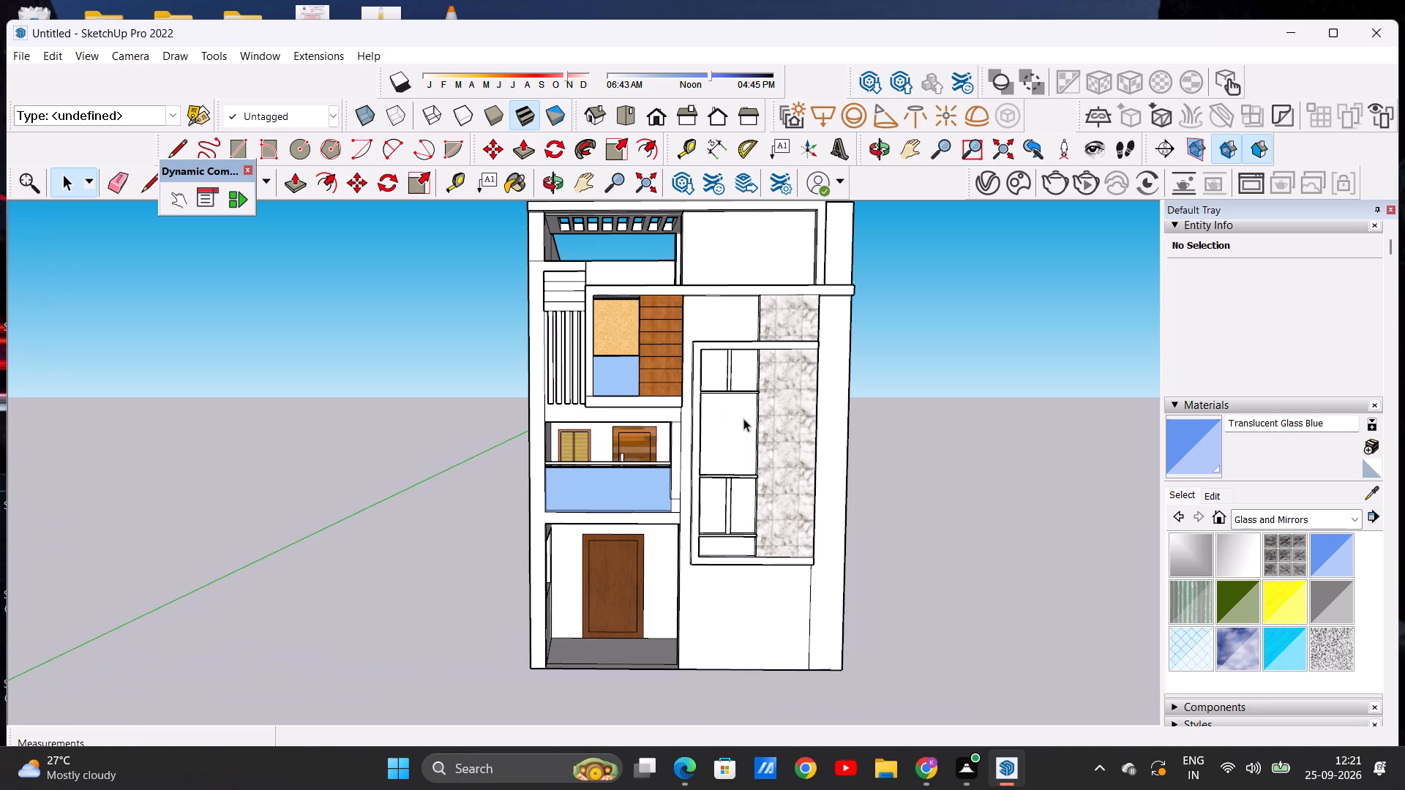
{"action": "middle_click_drag", "start_coordinate": [743, 418], "coordinate": [1071, 448]}
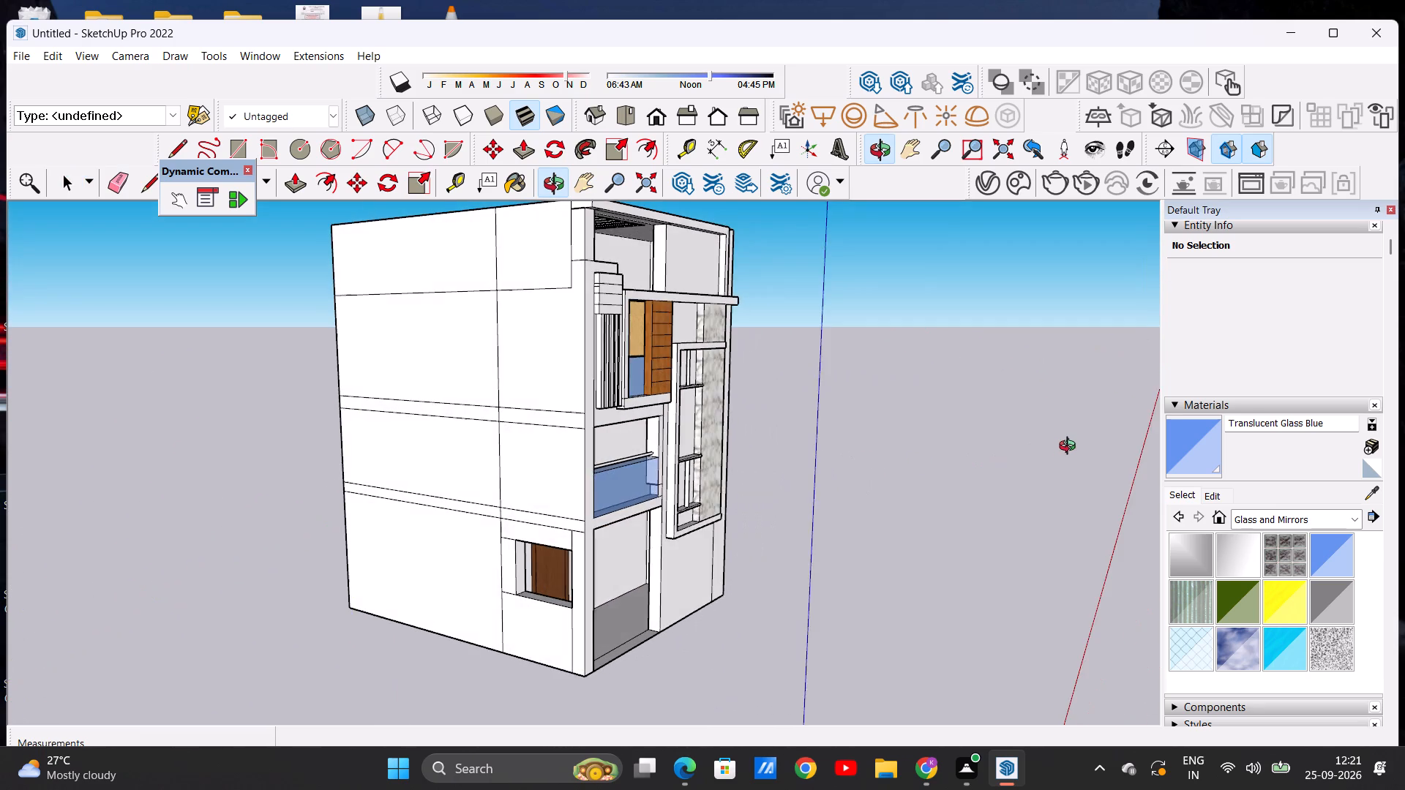
{"action": "middle_click_drag", "start_coordinate": [1071, 448], "coordinate": [702, 397]}
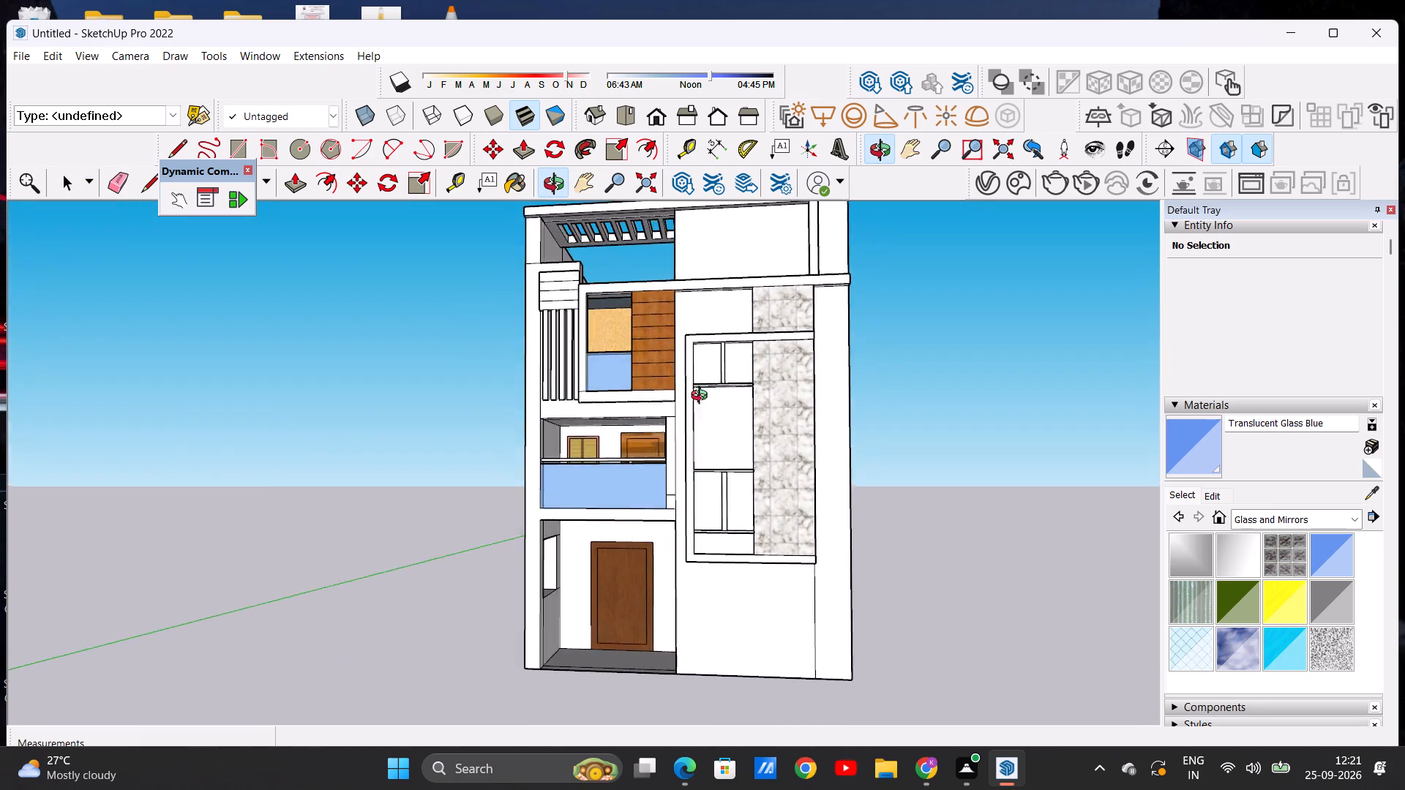
{"action": "middle_click_drag", "start_coordinate": [702, 397], "coordinate": [863, 462]}
{"action": "middle_click_drag", "start_coordinate": [694, 441], "coordinate": [686, 440]}
{"action": "middle_click_drag", "start_coordinate": [675, 440], "coordinate": [539, 439]}
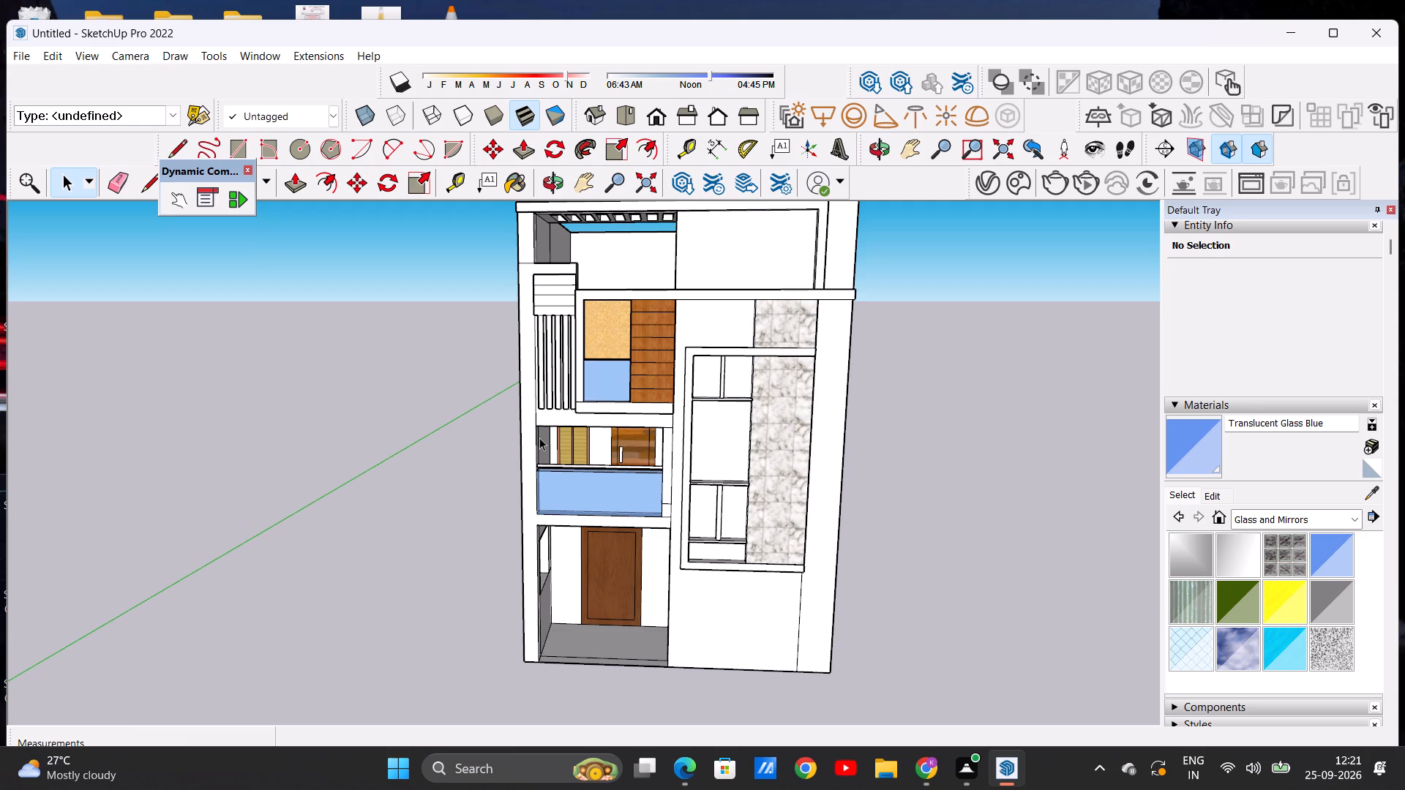
{"action": "scroll", "coordinate": [779, 584], "scroll_direction": "down", "scroll_amount": 4}
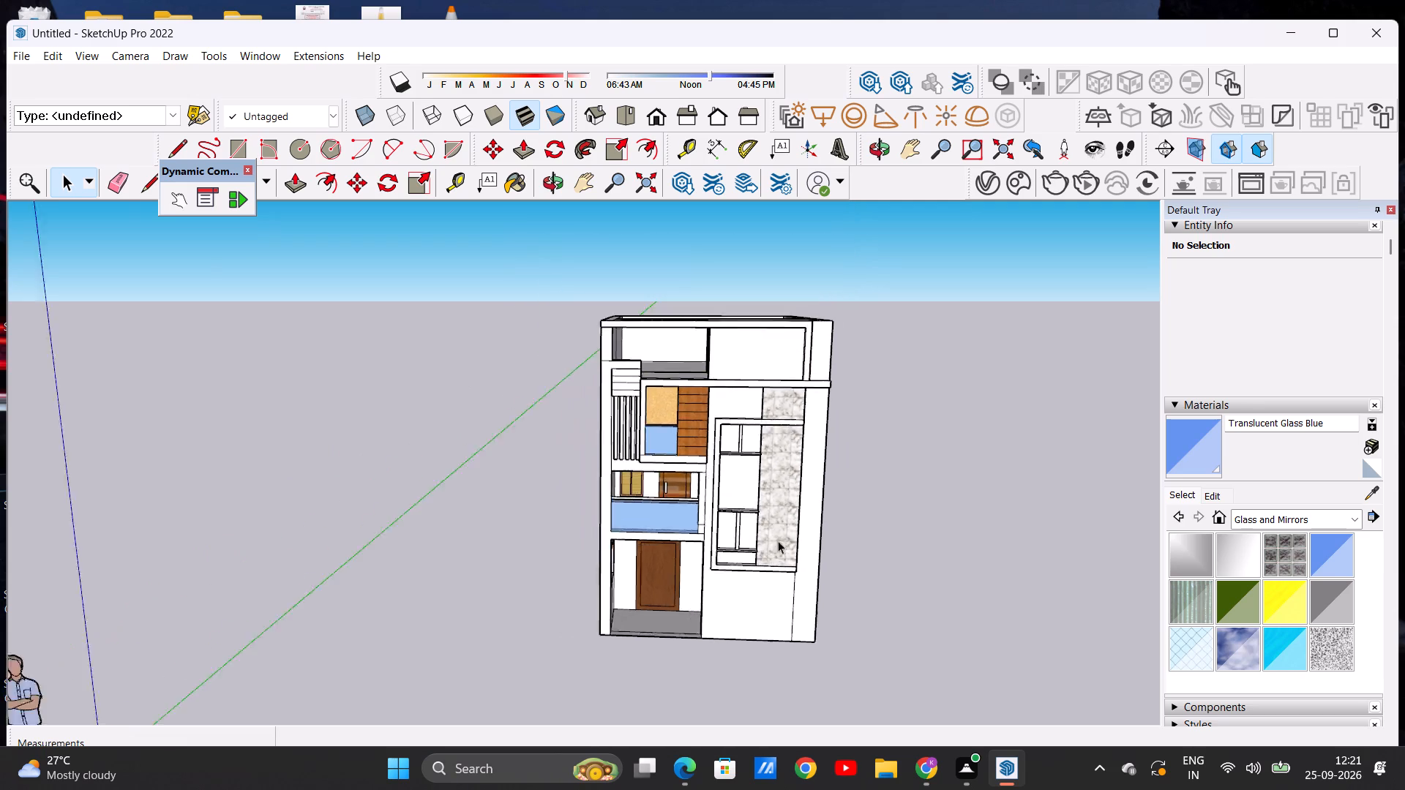
{"action": "scroll", "coordinate": [778, 541], "scroll_direction": "down", "scroll_amount": 2}
{"action": "scroll", "coordinate": [790, 519], "scroll_direction": "up", "scroll_amount": 7}
{"action": "middle_click_drag", "start_coordinate": [769, 565], "coordinate": [490, 511]}
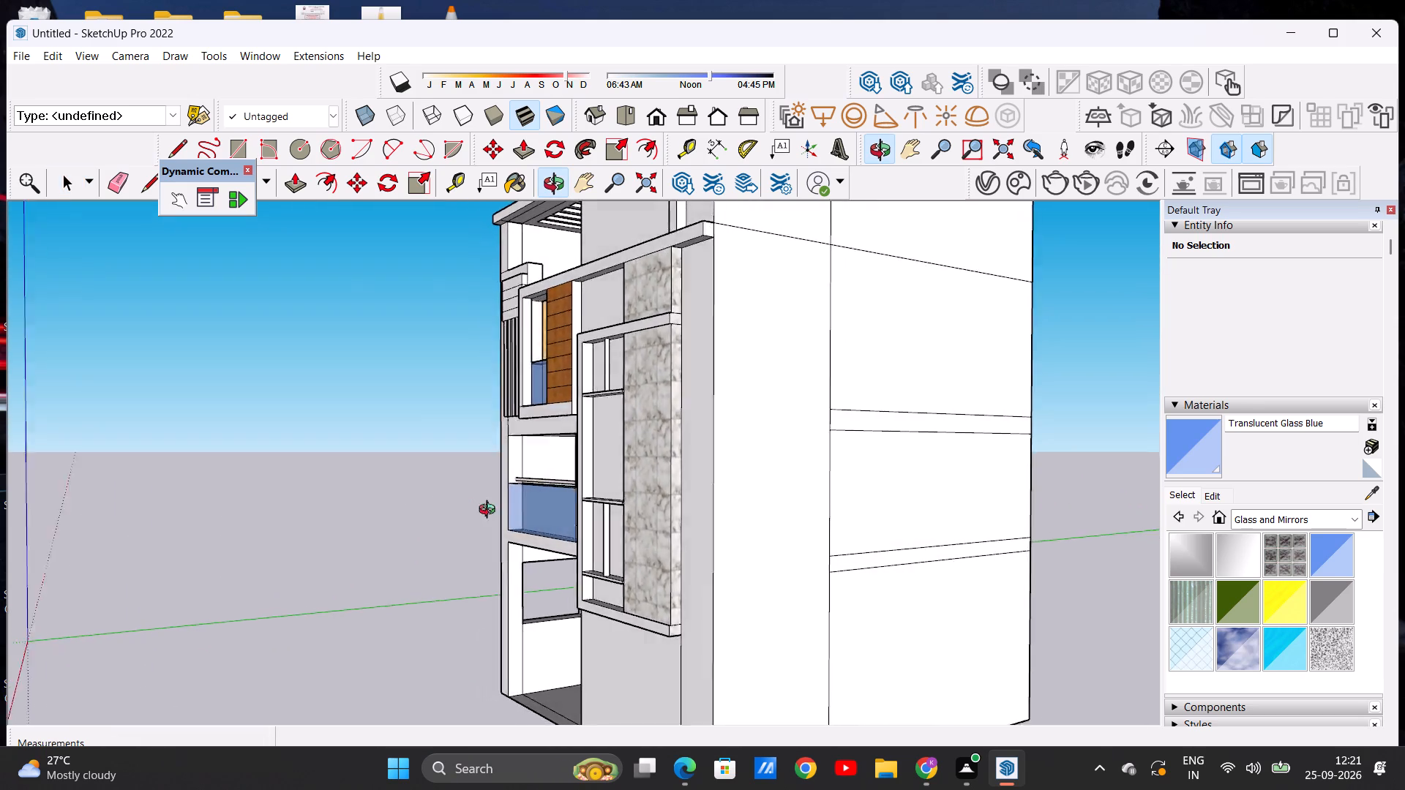
{"action": "middle_click_drag", "start_coordinate": [490, 511], "coordinate": [722, 518]}
{"action": "scroll", "coordinate": [757, 481], "scroll_direction": "down", "scroll_amount": 5}
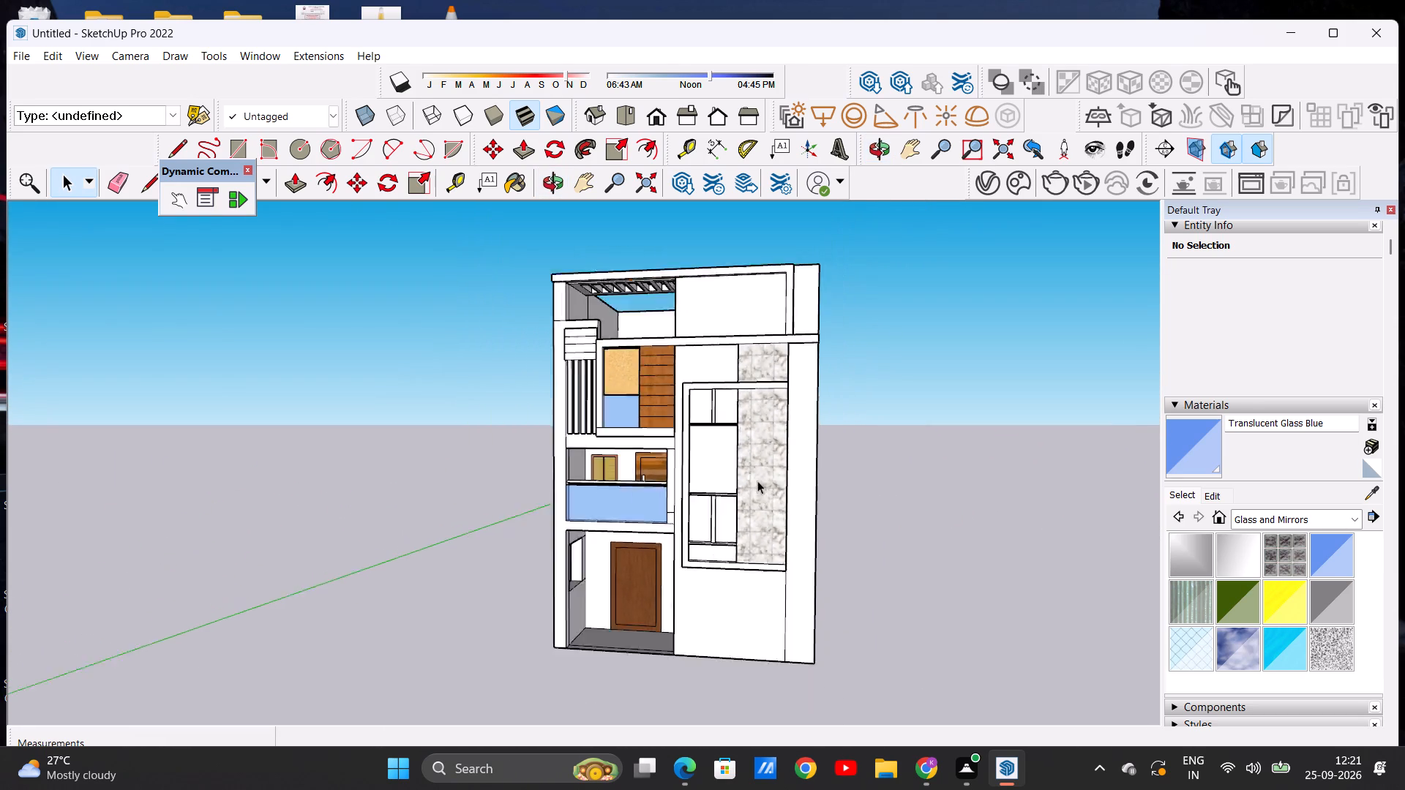
{"action": "scroll", "coordinate": [757, 481], "scroll_direction": "down", "scroll_amount": 3}
{"action": "middle_click_drag", "start_coordinate": [663, 503], "coordinate": [740, 544]}
{"action": "scroll", "coordinate": [735, 435], "scroll_direction": "up", "scroll_amount": 6}
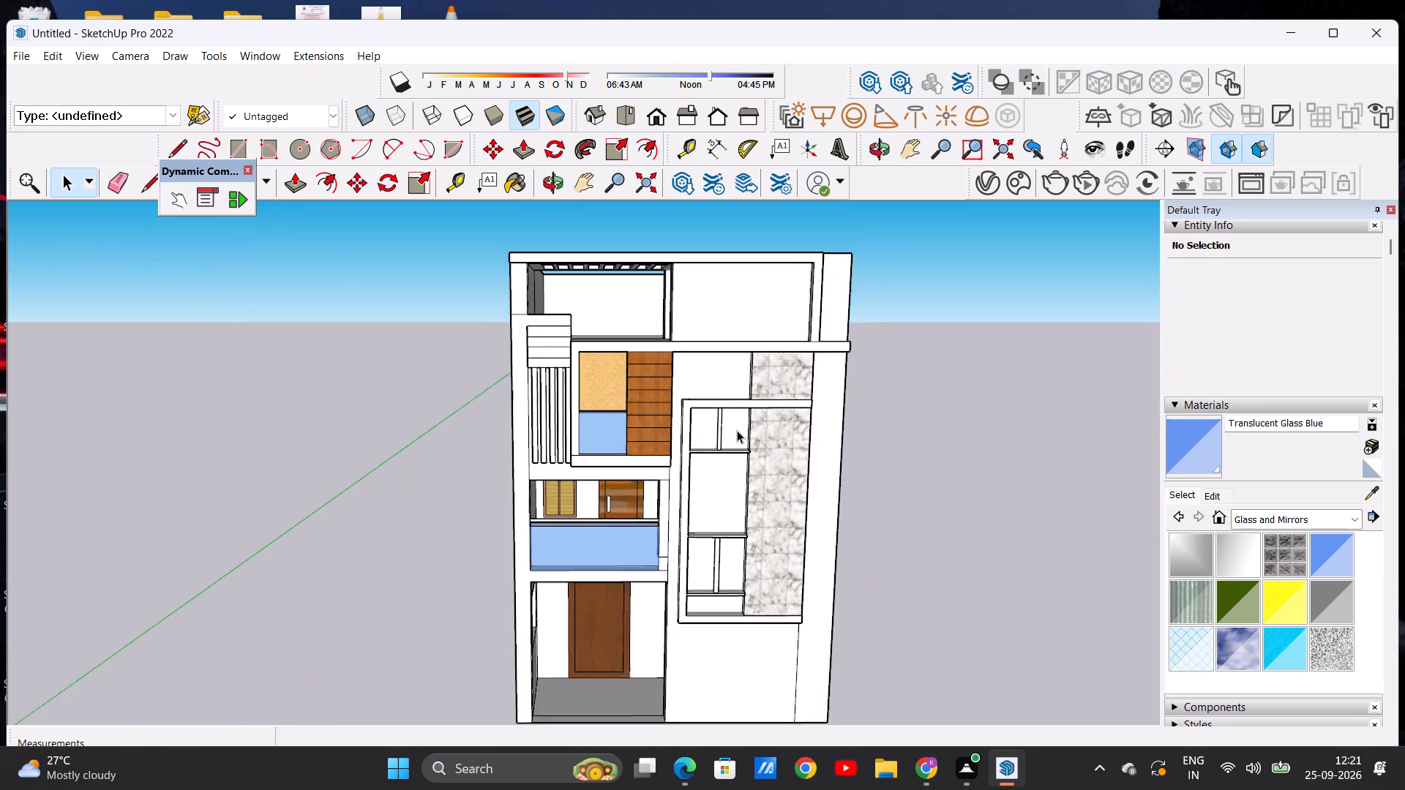
{"action": "scroll", "coordinate": [737, 430], "scroll_direction": "up", "scroll_amount": 2}
{"action": "middle_click_drag", "start_coordinate": [702, 476], "coordinate": [718, 456]}
{"action": "scroll", "coordinate": [683, 449], "scroll_direction": "down", "scroll_amount": 3}
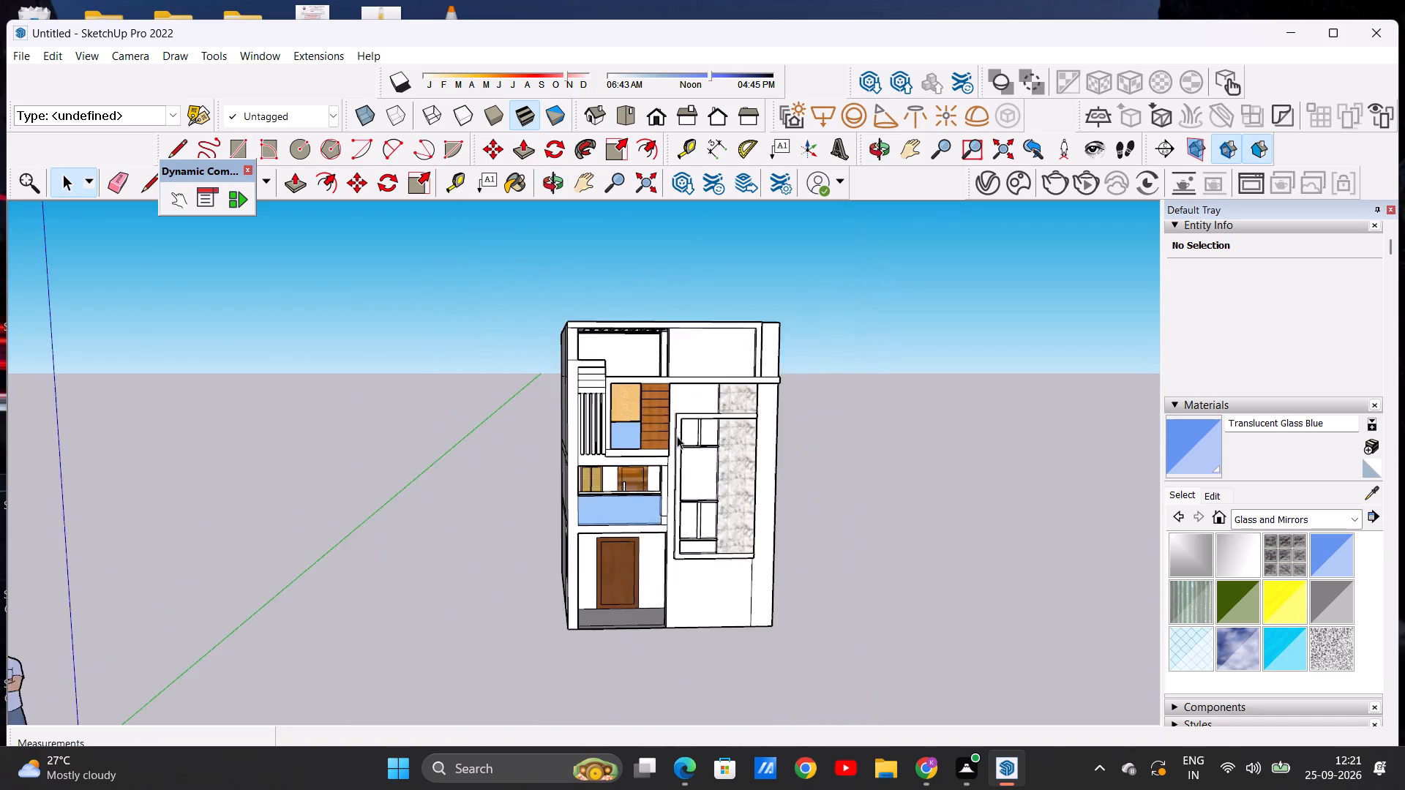
{"action": "scroll", "coordinate": [677, 436], "scroll_direction": "down", "scroll_amount": 8}
{"action": "scroll", "coordinate": [755, 408], "scroll_direction": "up", "scroll_amount": 8}
{"action": "middle_click_drag", "start_coordinate": [820, 443], "coordinate": [763, 490]}
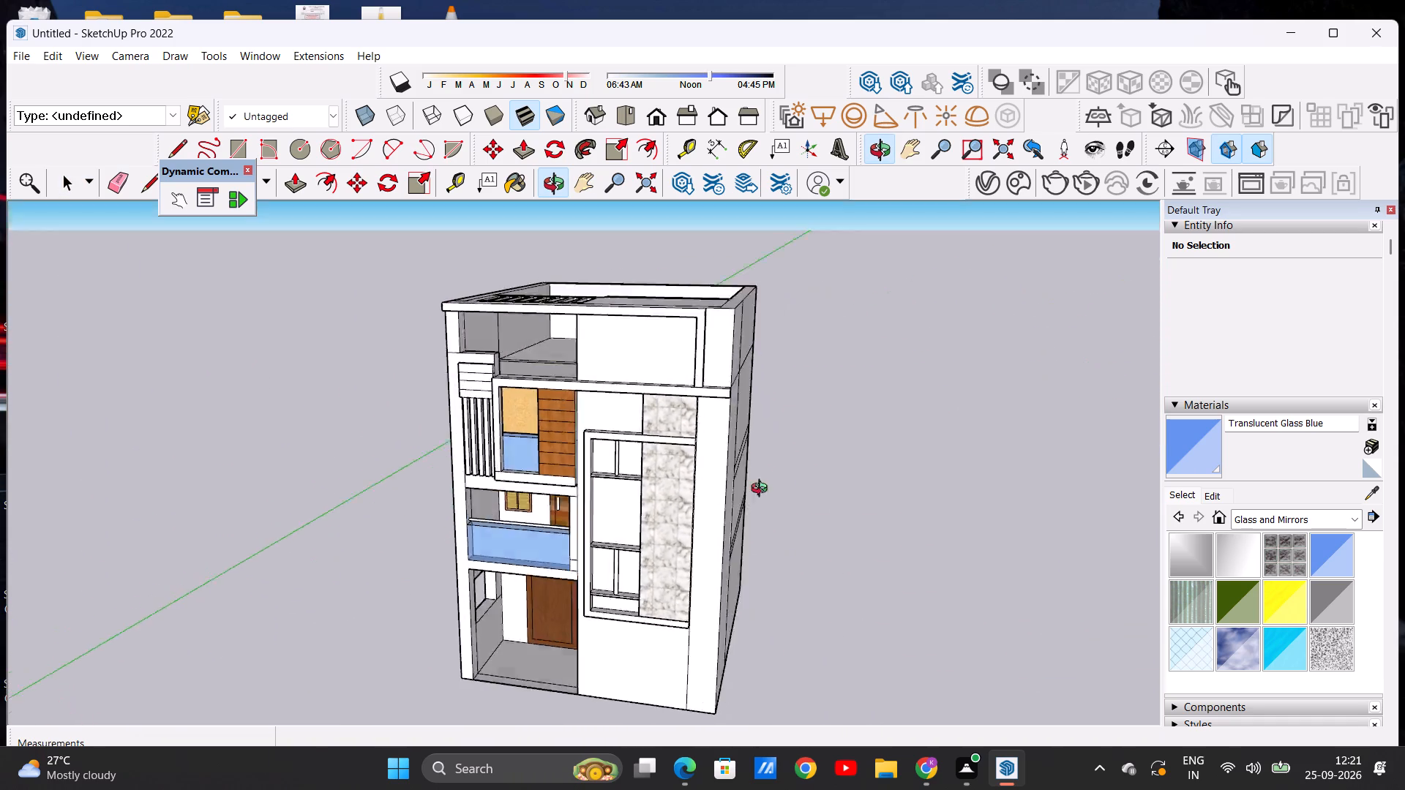
{"action": "middle_click_drag", "start_coordinate": [763, 490], "coordinate": [731, 448]}
{"action": "scroll", "coordinate": [749, 441], "scroll_direction": "down", "scroll_amount": 4}
{"action": "scroll", "coordinate": [461, 510], "scroll_direction": "up", "scroll_amount": 4}
{"action": "middle_click", "coordinate": [462, 511]}
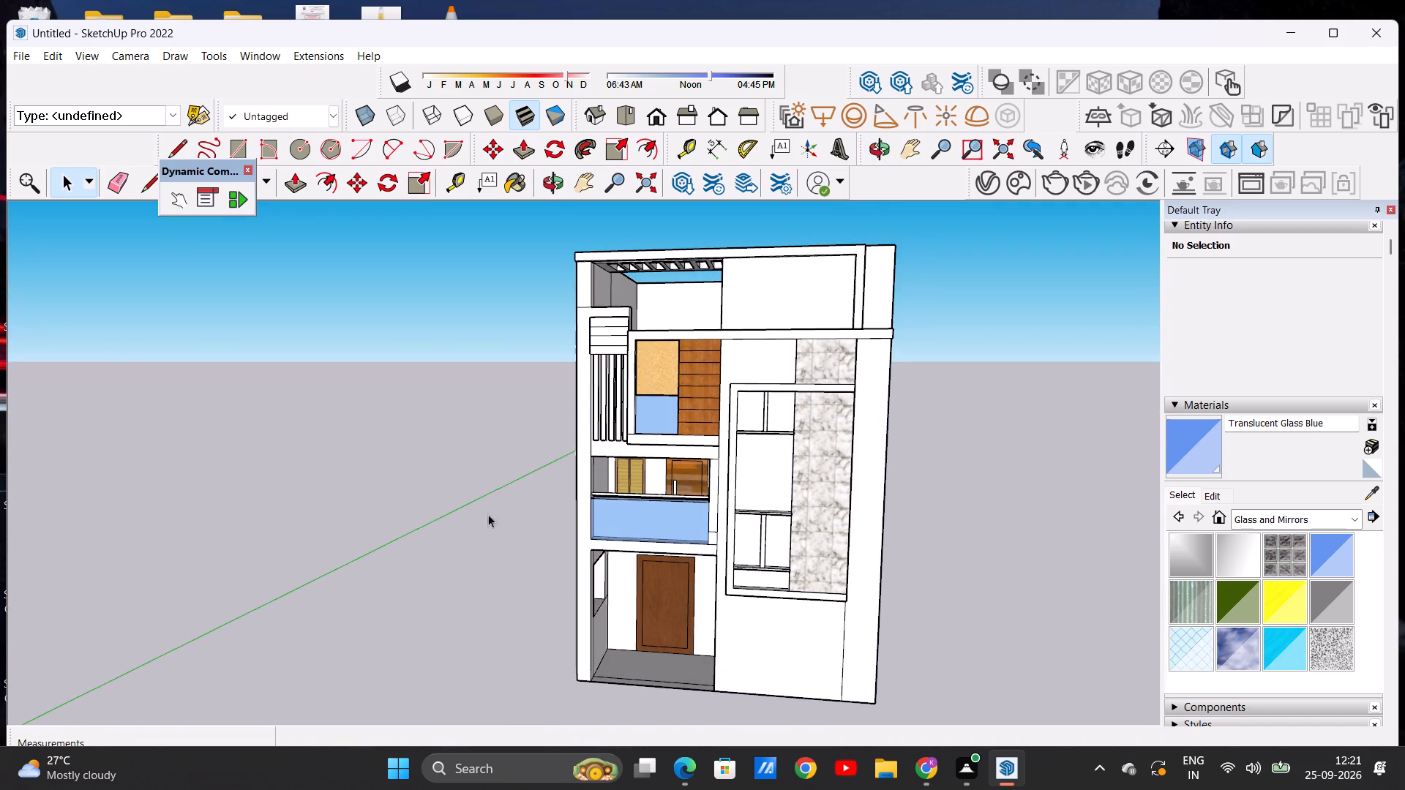
Examine the middle-floor balcony with its glass railing, window and door up close, and its place in the whole facade.
{"action": "scroll", "coordinate": [648, 479], "scroll_direction": "down", "scroll_amount": 2}
{"action": "middle_click_drag", "start_coordinate": [651, 500], "coordinate": [637, 607]}
{"action": "scroll", "coordinate": [643, 498], "scroll_direction": "up", "scroll_amount": 16}
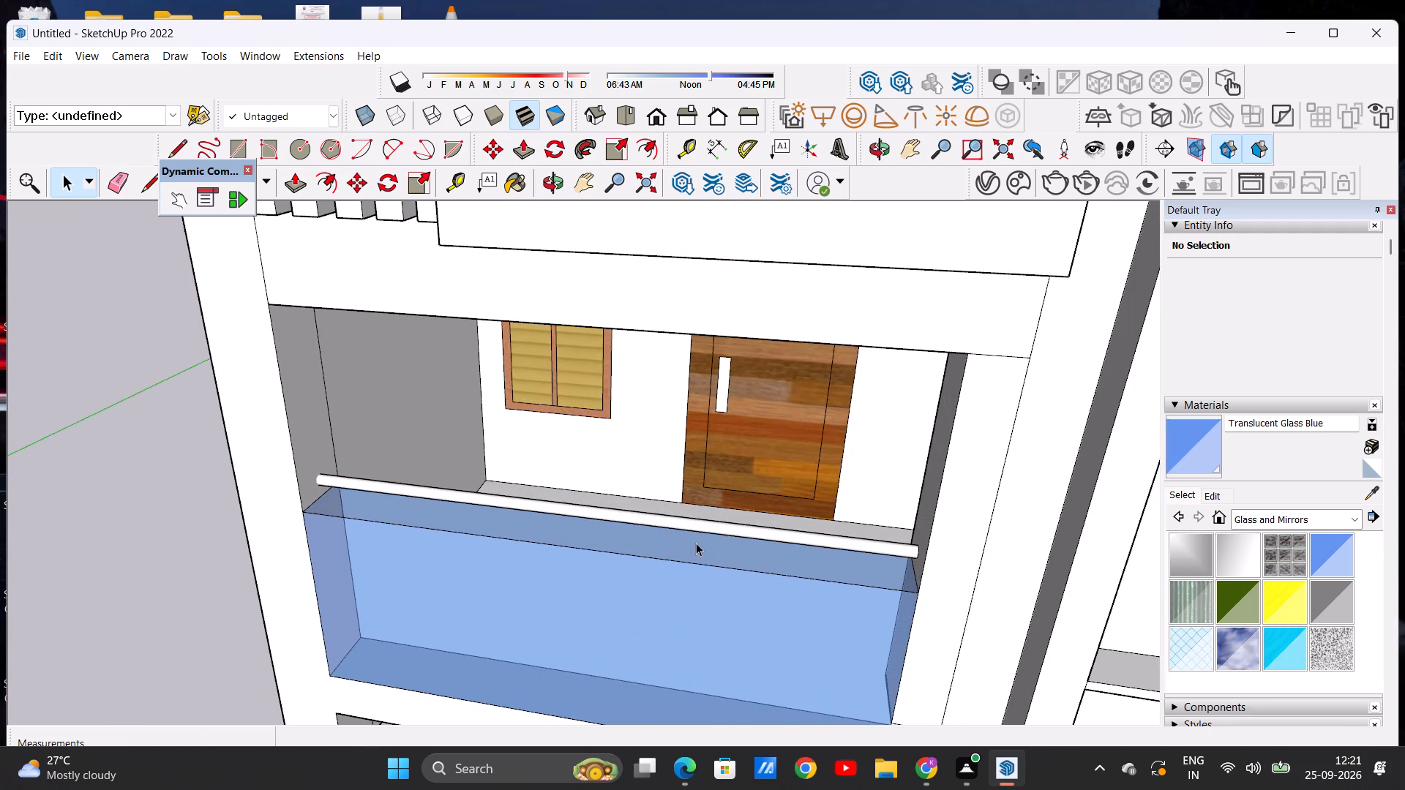
{"action": "middle_click_drag", "start_coordinate": [694, 538], "coordinate": [760, 443]}
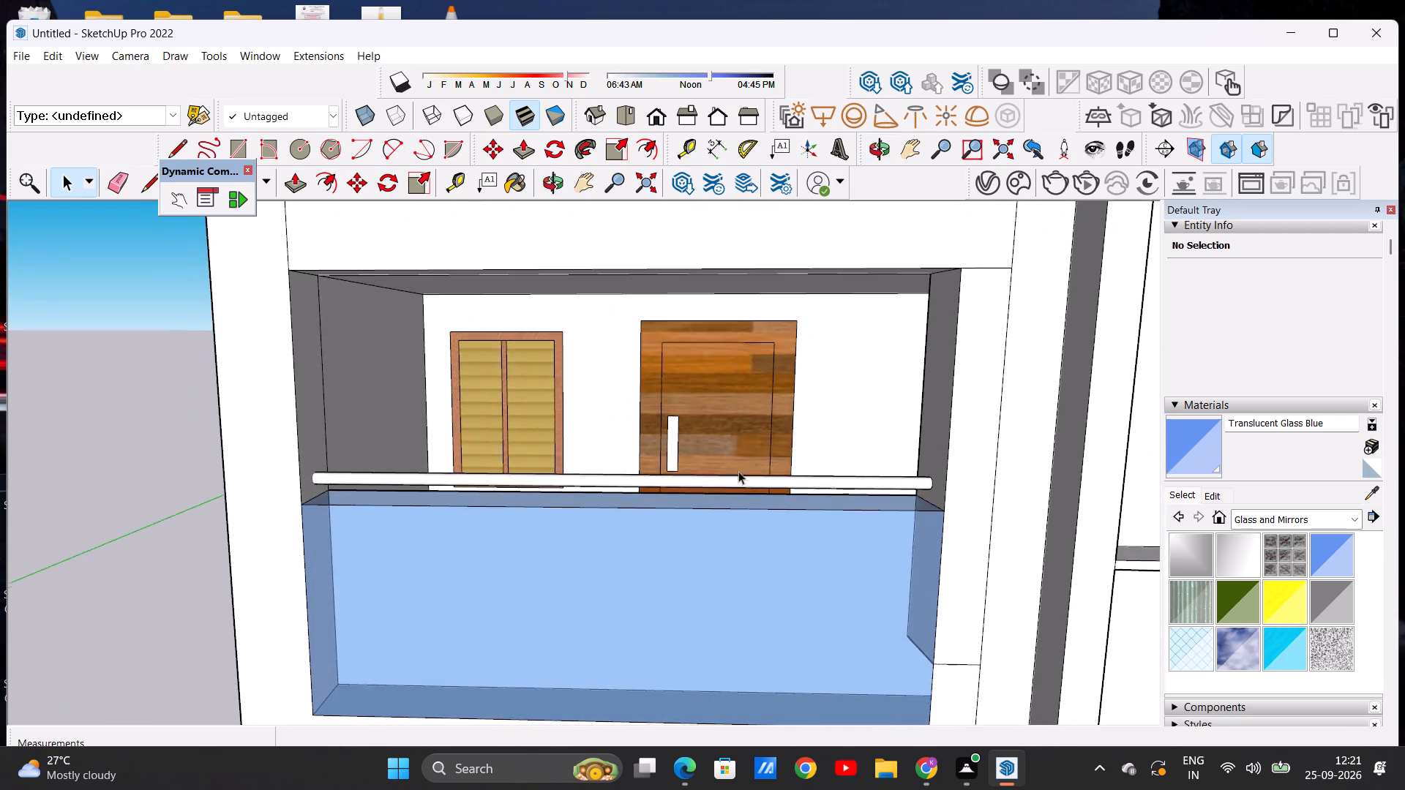
{"action": "scroll", "coordinate": [736, 473], "scroll_direction": "down", "scroll_amount": 8}
{"action": "middle_click_drag", "start_coordinate": [725, 584], "coordinate": [716, 541]}
{"action": "middle_click_drag", "start_coordinate": [754, 540], "coordinate": [811, 551]}
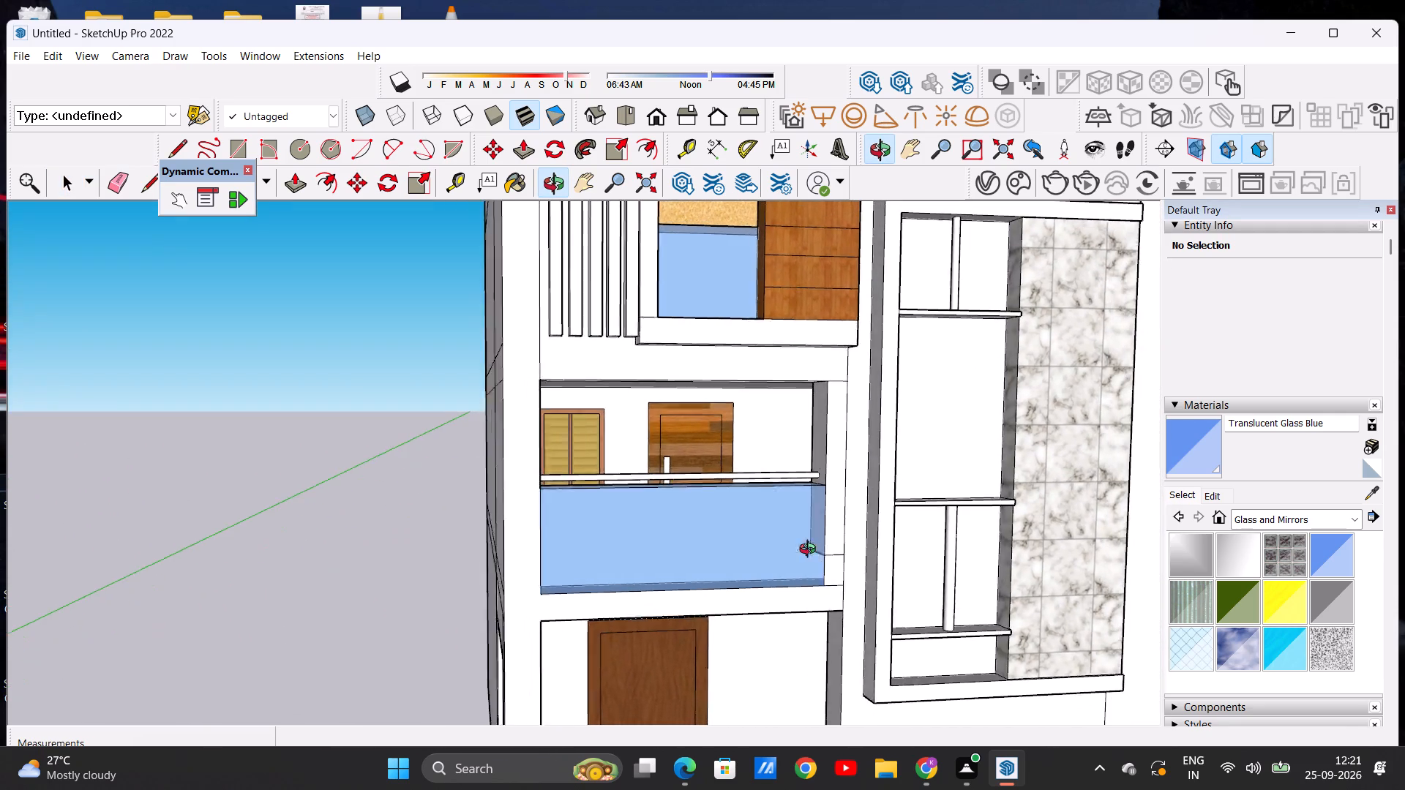
{"action": "middle_click_drag", "start_coordinate": [811, 551], "coordinate": [724, 542]}
{"action": "scroll", "coordinate": [723, 533], "scroll_direction": "down", "scroll_amount": 10}
{"action": "scroll", "coordinate": [810, 511], "scroll_direction": "up", "scroll_amount": 2}
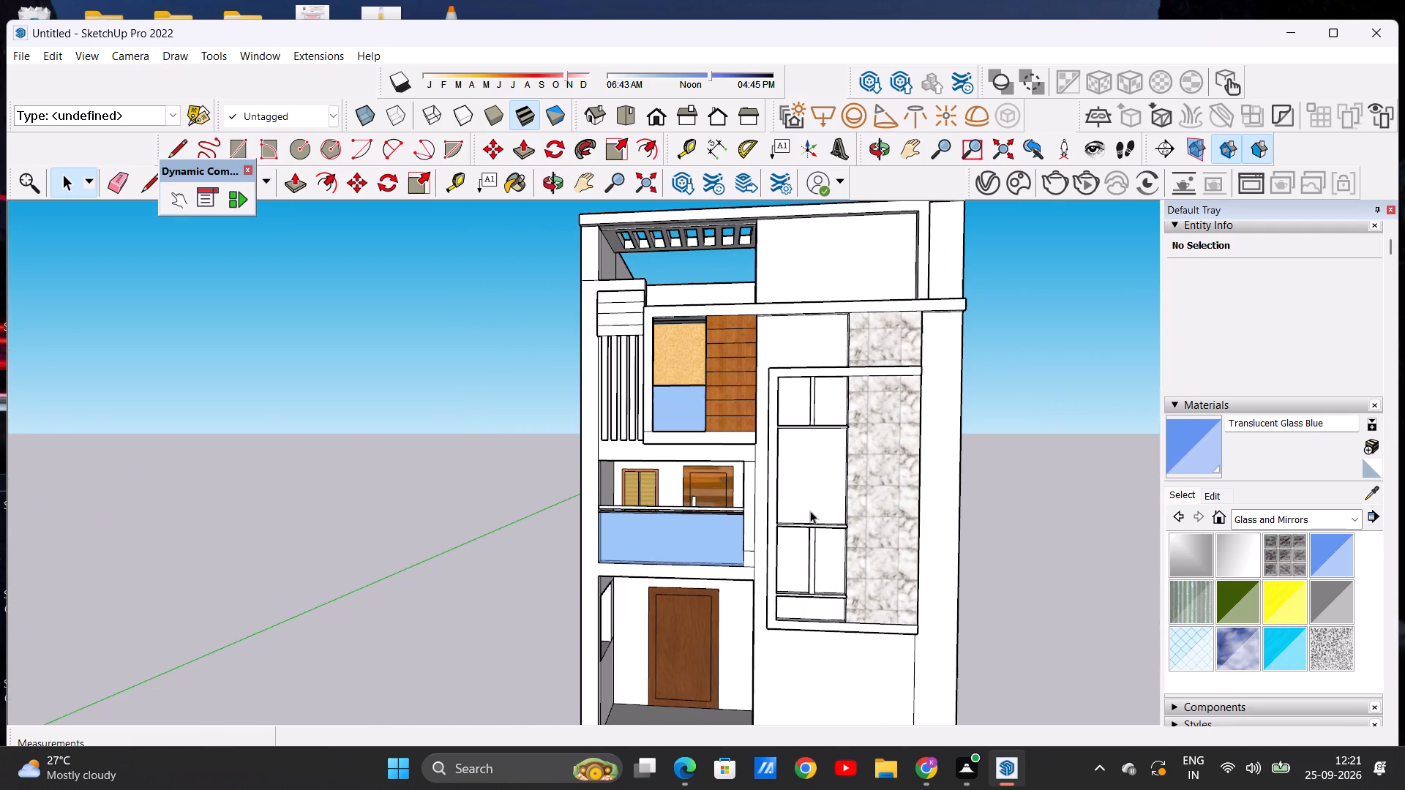
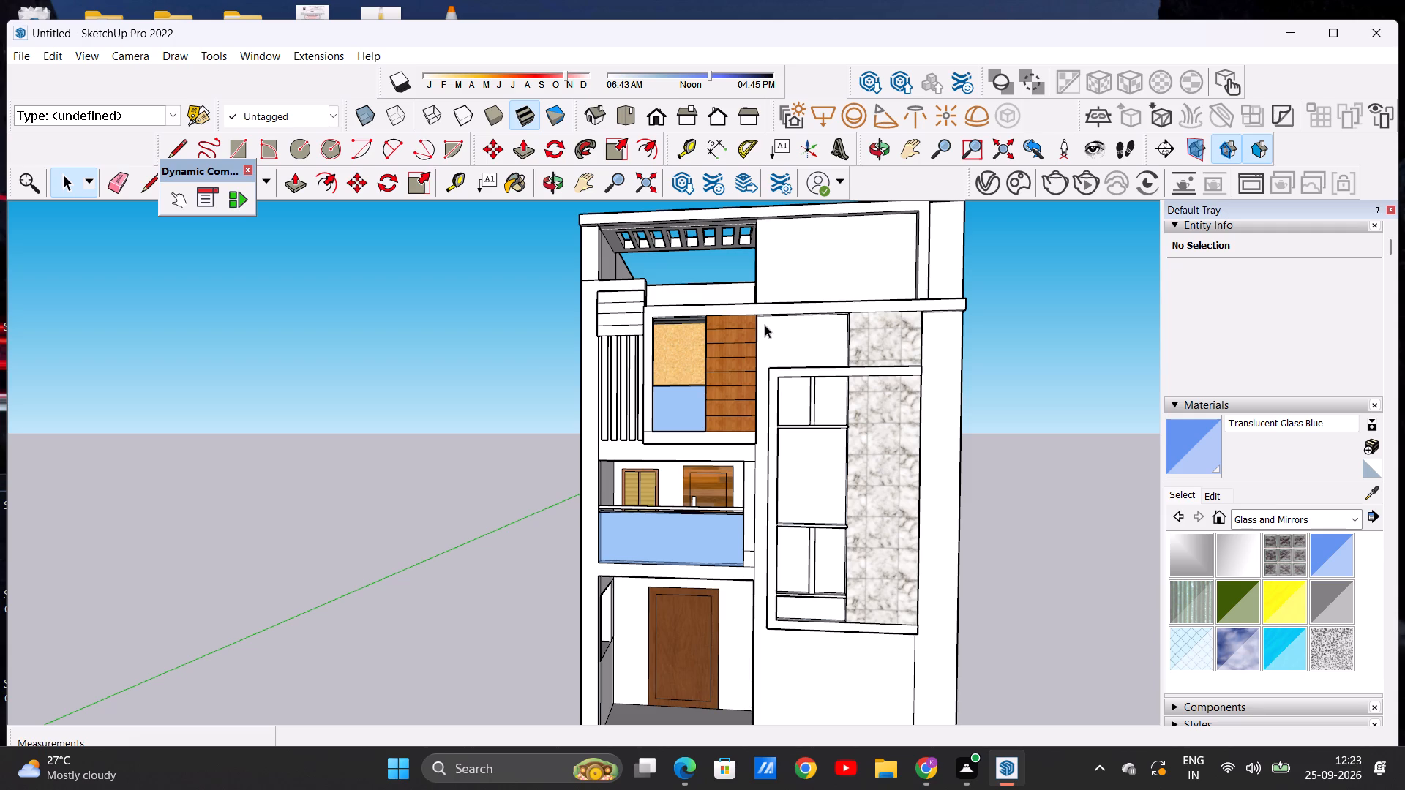
Examine the whole front elevation at several distances and angles, from the ground-floor entrance up to the roof beam.
{"action": "scroll", "coordinate": [747, 415], "scroll_direction": "down", "scroll_amount": 9}
{"action": "scroll", "coordinate": [864, 413], "scroll_direction": "up", "scroll_amount": 5}
{"action": "scroll", "coordinate": [770, 488], "scroll_direction": "up", "scroll_amount": 2}
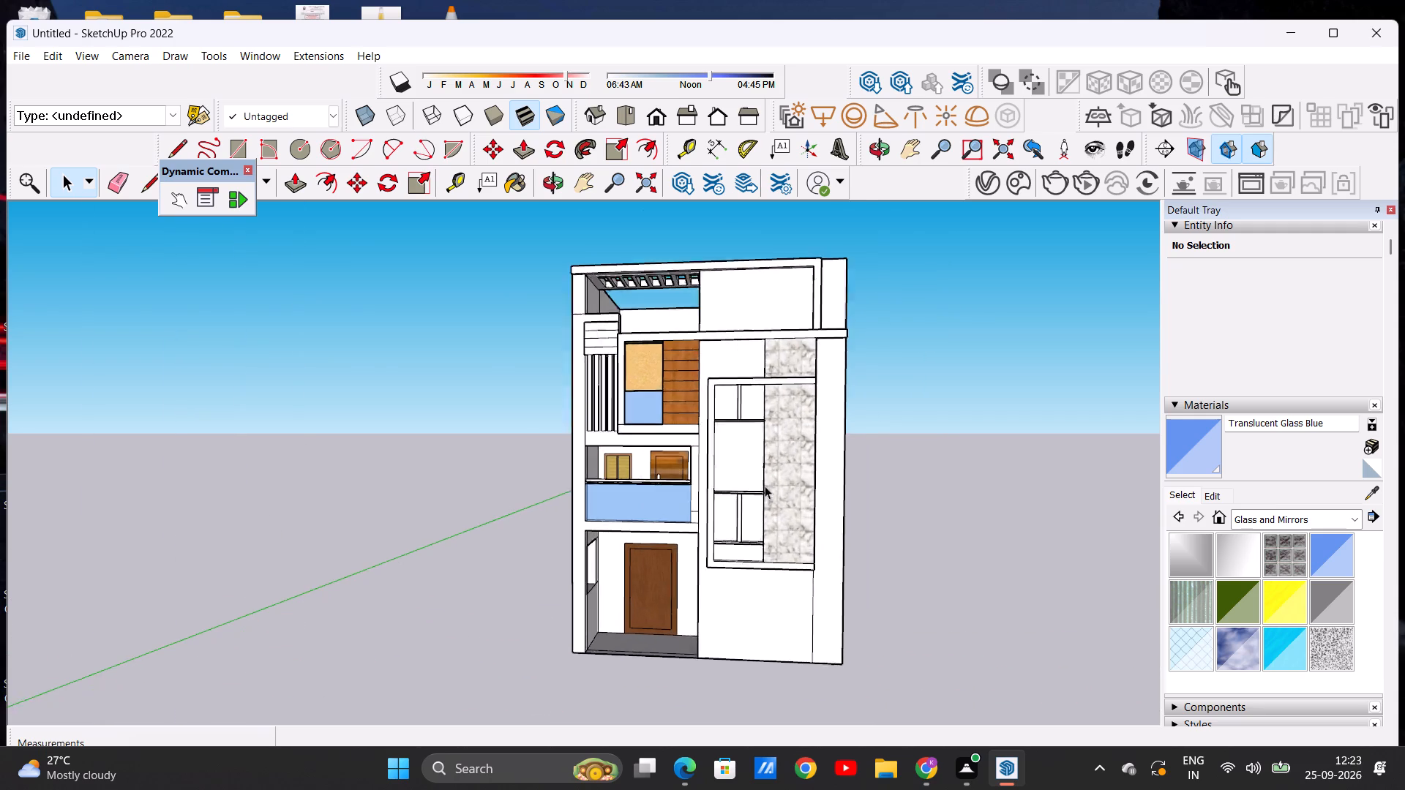
{"action": "scroll", "coordinate": [765, 486], "scroll_direction": "up", "scroll_amount": 1}
{"action": "scroll", "coordinate": [669, 475], "scroll_direction": "down", "scroll_amount": 2}
{"action": "middle_click_drag", "start_coordinate": [548, 500], "coordinate": [585, 513]}
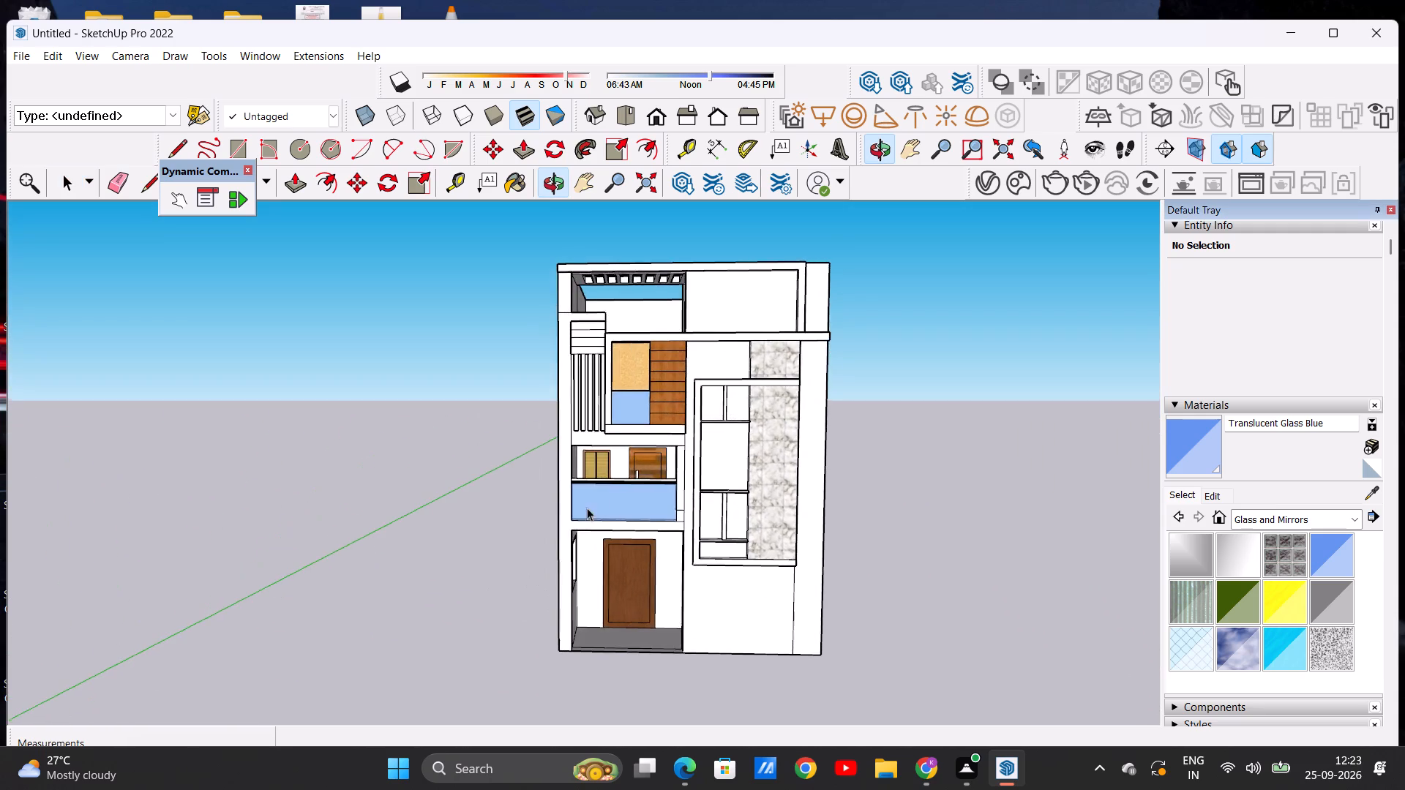
{"action": "scroll", "coordinate": [764, 452], "scroll_direction": "up", "scroll_amount": 4}
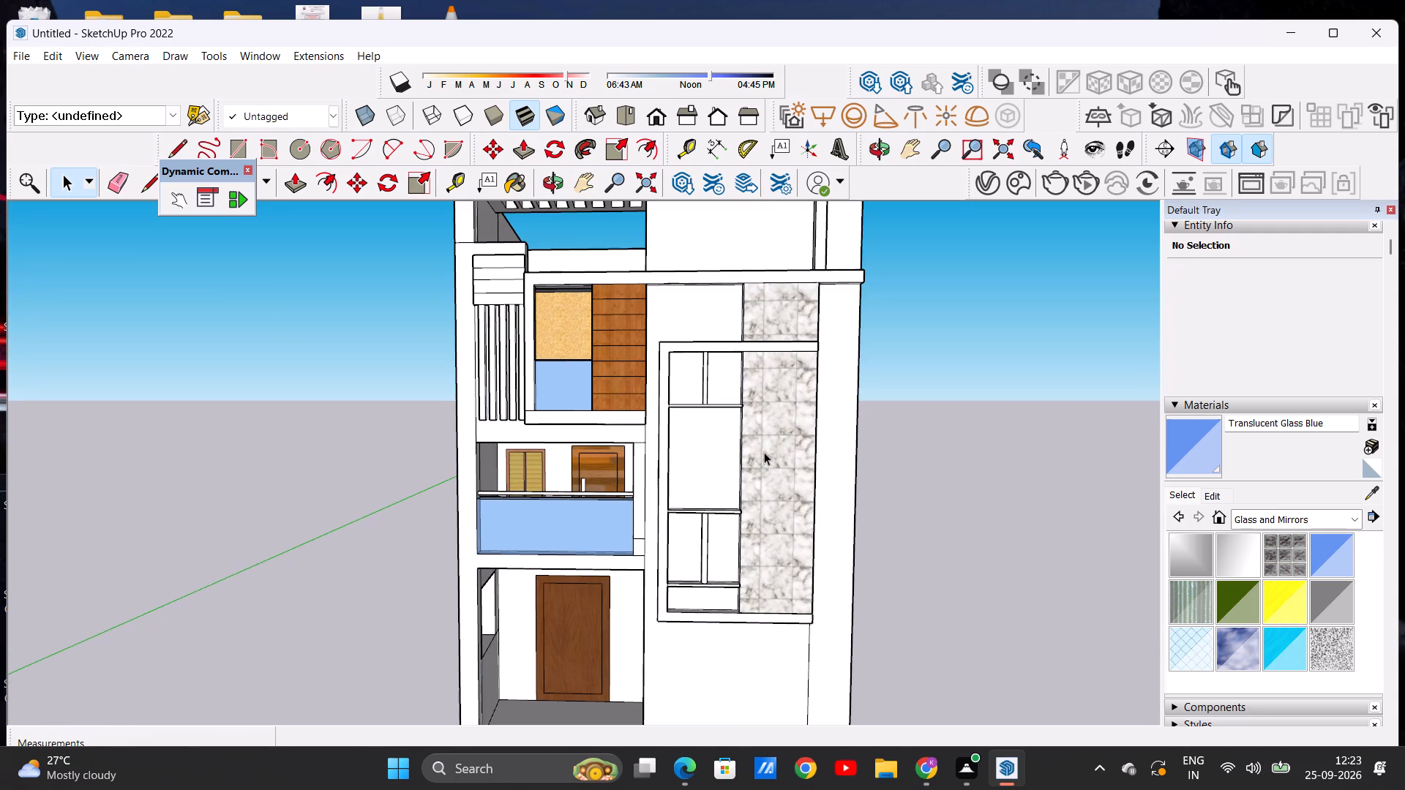
{"action": "scroll", "coordinate": [773, 391], "scroll_direction": "down", "scroll_amount": 6}
{"action": "scroll", "coordinate": [626, 383], "scroll_direction": "up", "scroll_amount": 7}
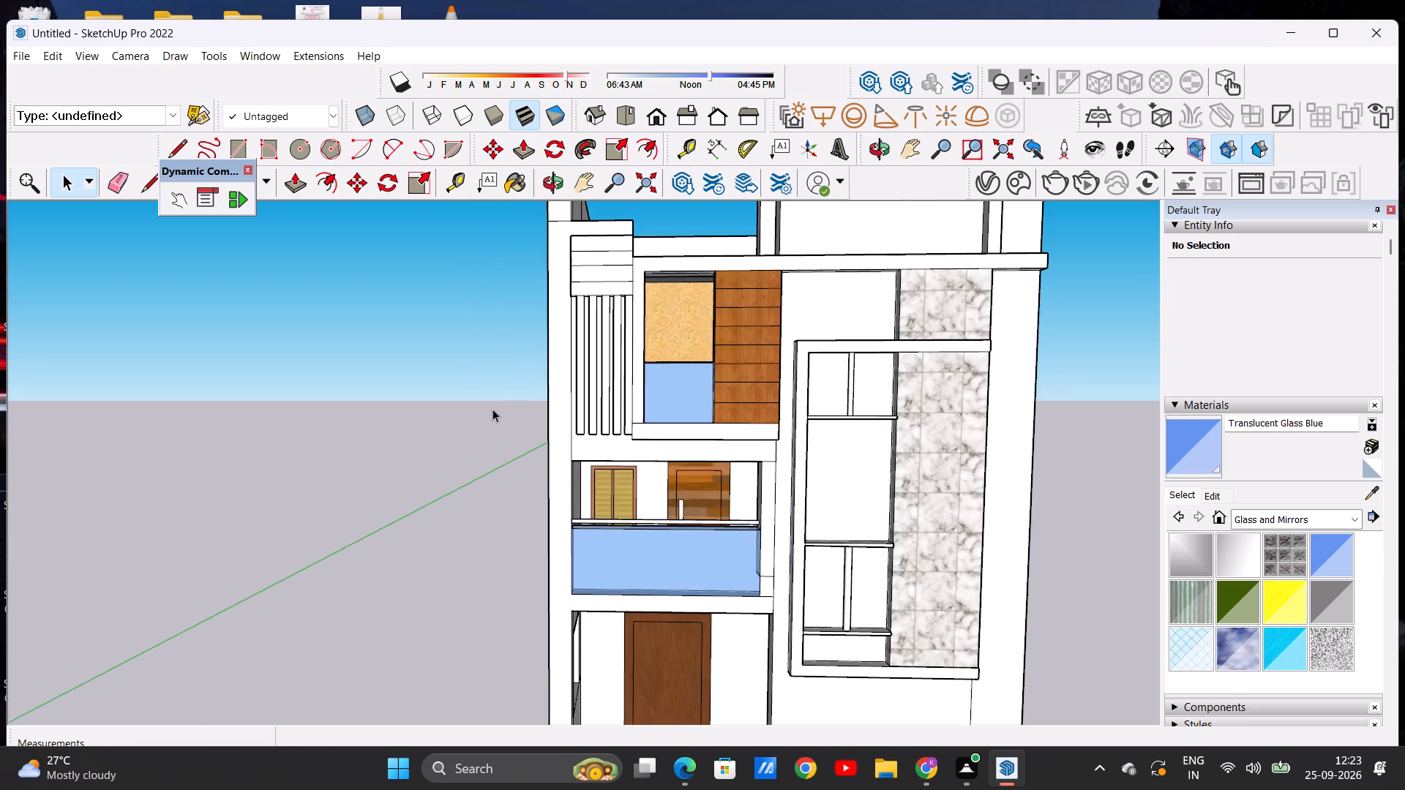
{"action": "middle_click_drag", "start_coordinate": [502, 414], "coordinate": [555, 423]}
{"action": "scroll", "coordinate": [552, 426], "scroll_direction": "down", "scroll_amount": 7}
{"action": "middle_click_drag", "start_coordinate": [743, 412], "coordinate": [323, 413]}
{"action": "middle_click_drag", "start_coordinate": [376, 425], "coordinate": [666, 442]}
{"action": "scroll", "coordinate": [629, 408], "scroll_direction": "up", "scroll_amount": 4}
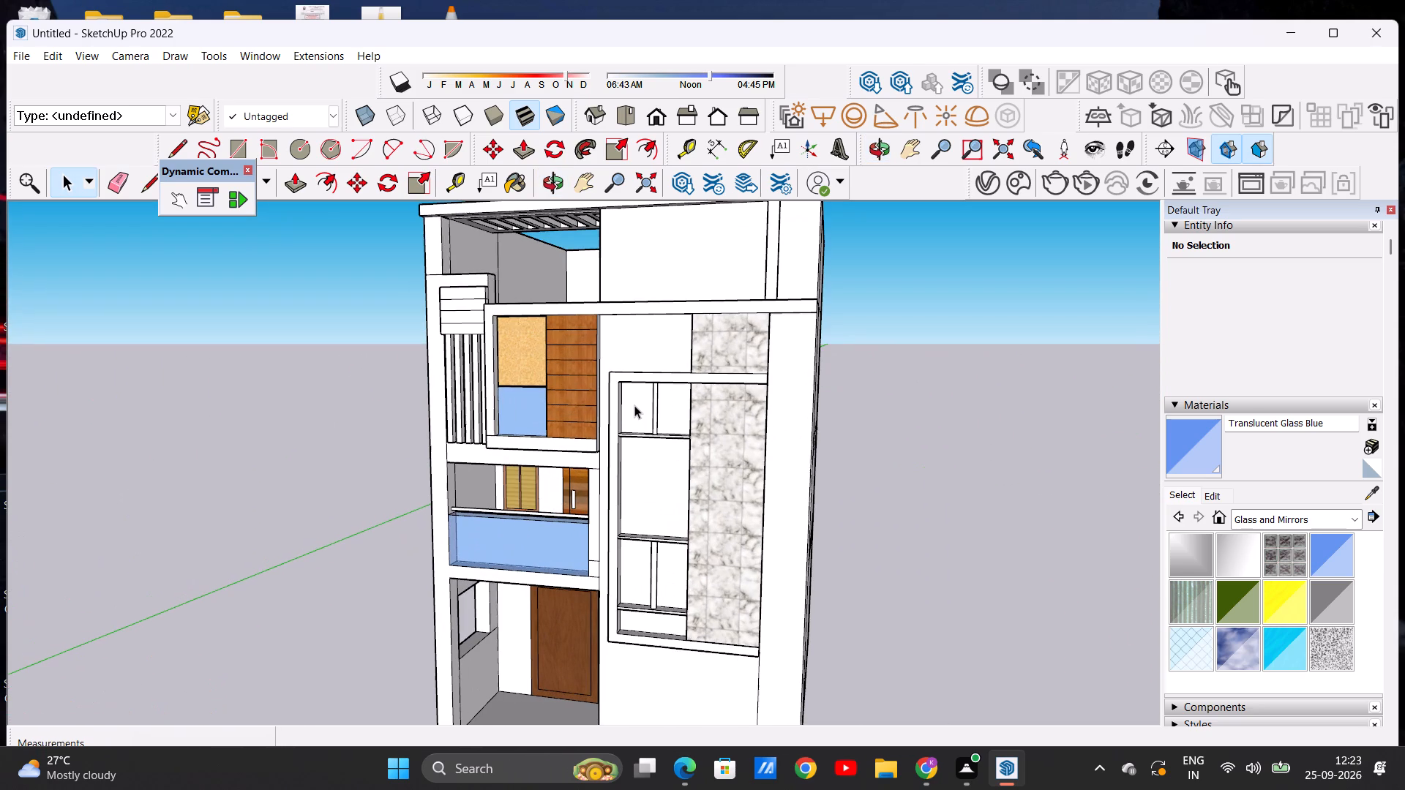
{"action": "scroll", "coordinate": [678, 394], "scroll_direction": "down", "scroll_amount": 3}
{"action": "middle_click_drag", "start_coordinate": [664, 597], "coordinate": [712, 558]}
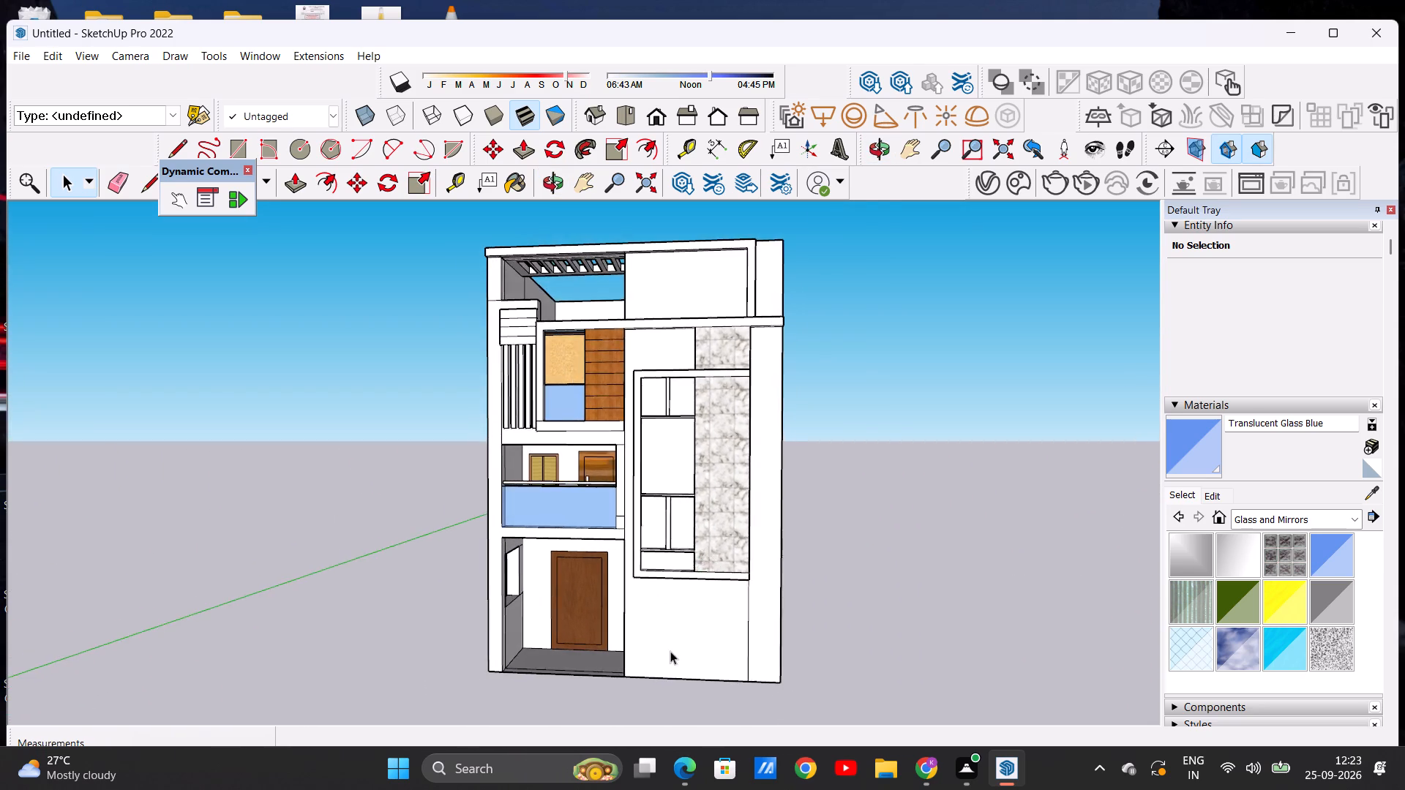
Examine the ground-floor entrance porch, its door, side walls and opening from the front and at an angle.
{"action": "scroll", "coordinate": [664, 650], "scroll_direction": "up", "scroll_amount": 6}
{"action": "middle_click_drag", "start_coordinate": [642, 649], "coordinate": [702, 680]}
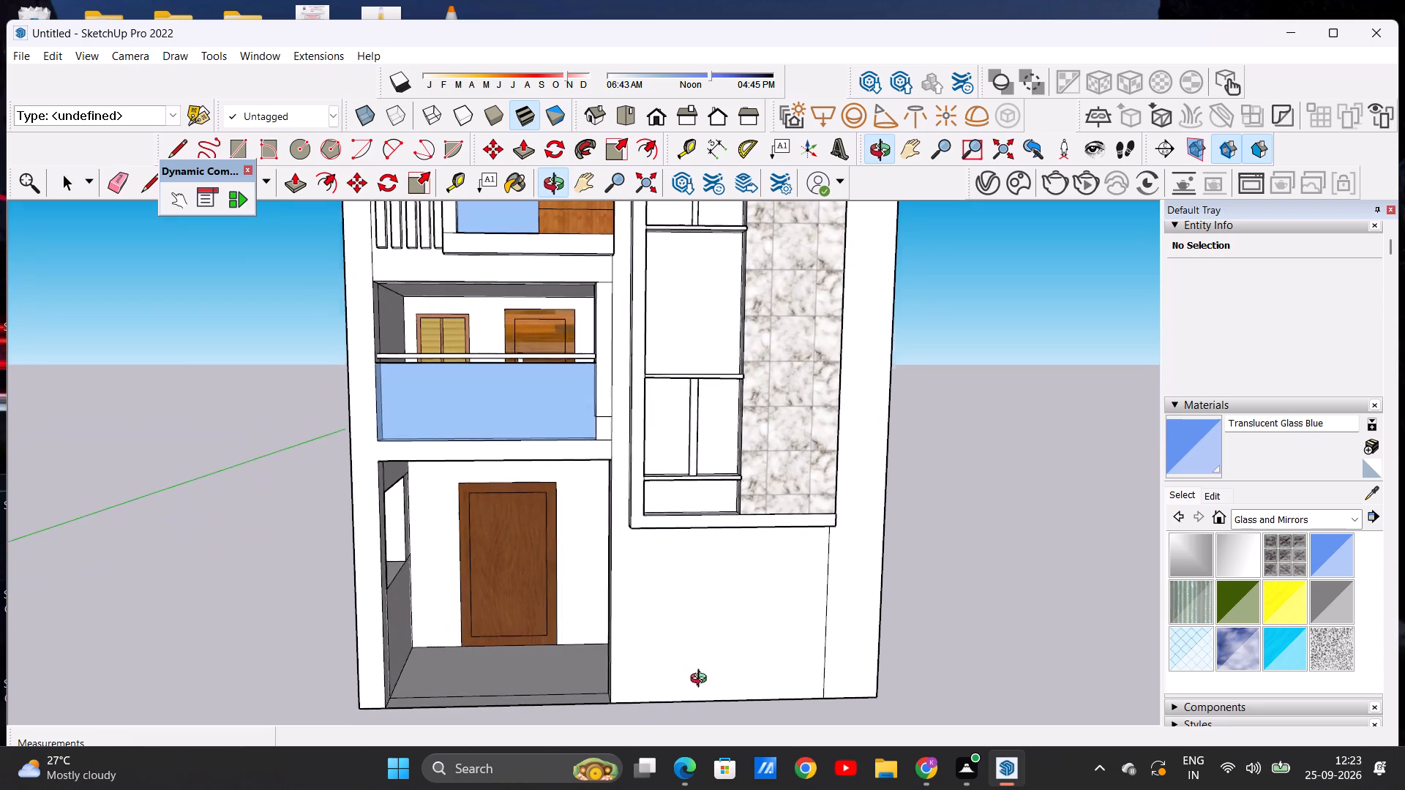
{"action": "middle_click_drag", "start_coordinate": [702, 680], "coordinate": [879, 657]}
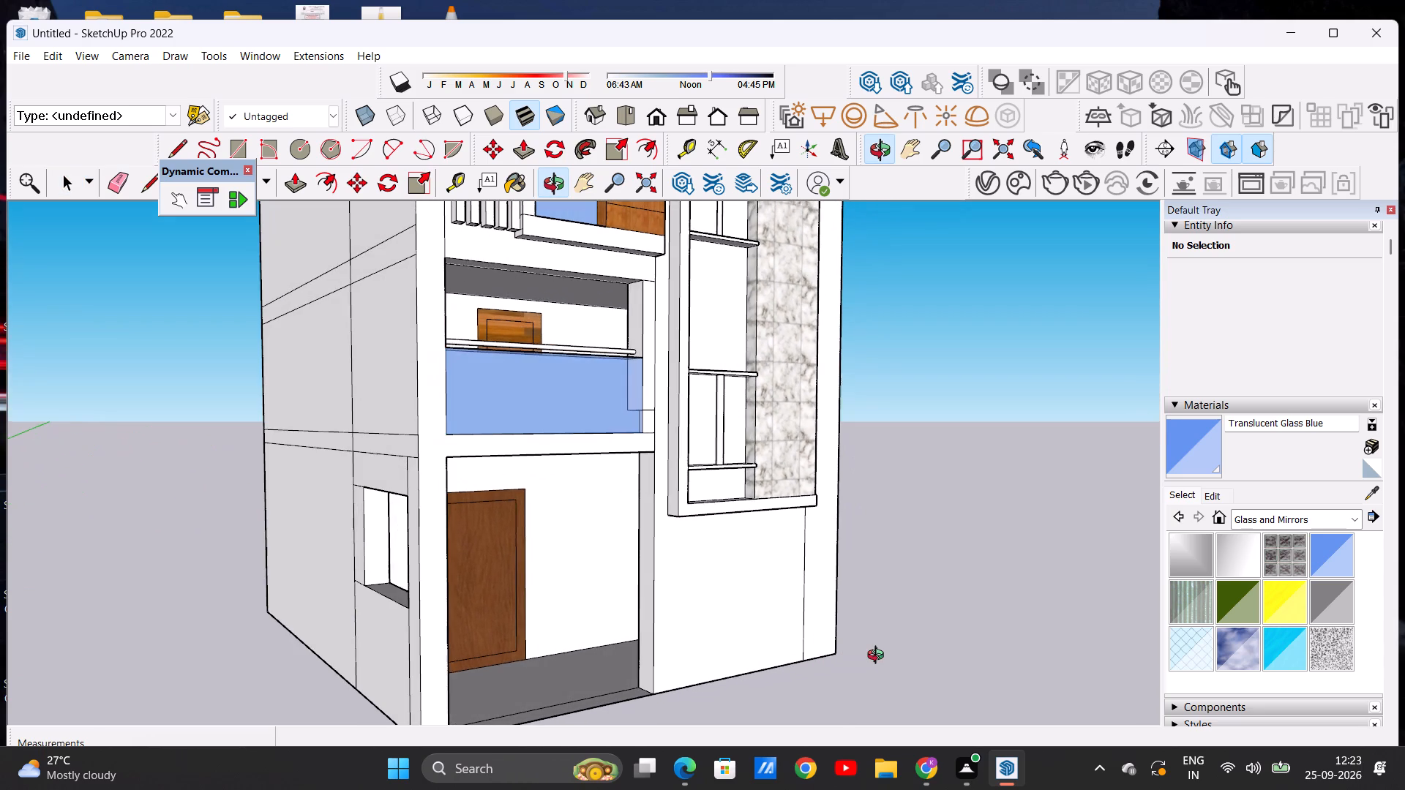
{"action": "middle_click_drag", "start_coordinate": [879, 657], "coordinate": [867, 665]}
{"action": "scroll", "coordinate": [854, 616], "scroll_direction": "down", "scroll_amount": 4}
{"action": "middle_click_drag", "start_coordinate": [782, 691], "coordinate": [703, 682]}
{"action": "scroll", "coordinate": [675, 569], "scroll_direction": "up", "scroll_amount": 2}
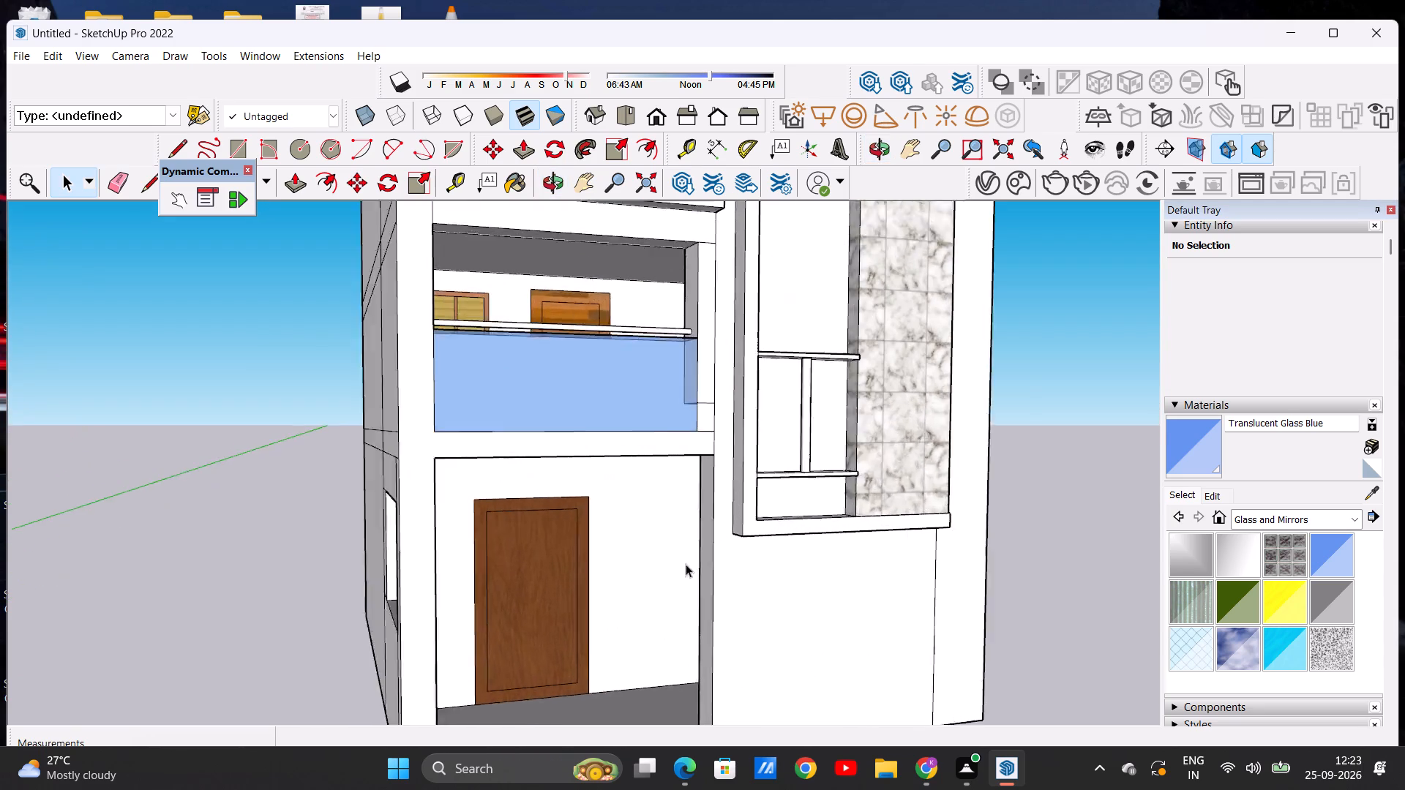
{"action": "scroll", "coordinate": [686, 564], "scroll_direction": "up", "scroll_amount": 4}
{"action": "middle_click_drag", "start_coordinate": [753, 637], "coordinate": [802, 636]}
{"action": "scroll", "coordinate": [768, 599], "scroll_direction": "down", "scroll_amount": 8}
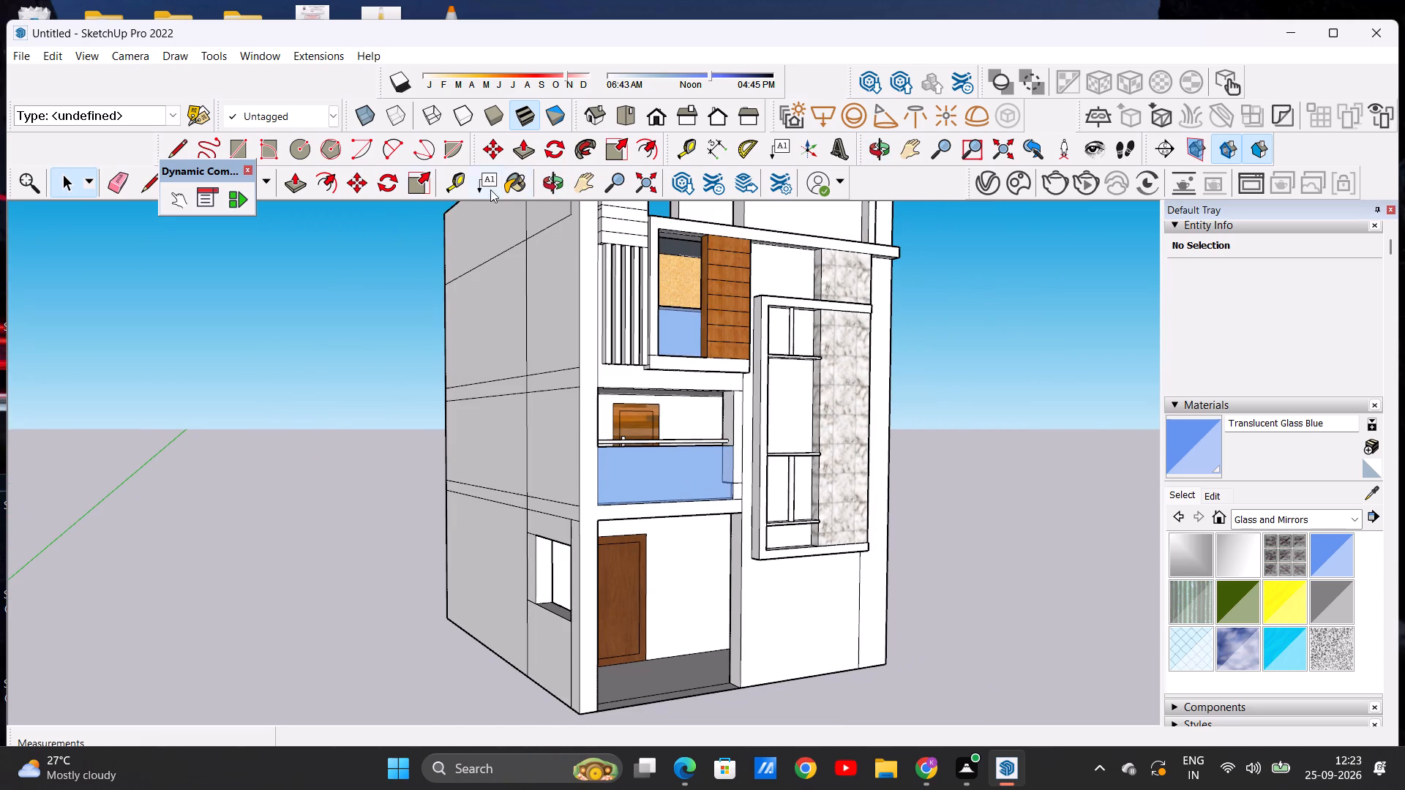
Draw a line about 7 3/16" long across the inner face of the entrance porch's right-hand wall, part-way up the opening.
{"action": "left_click", "coordinate": [173, 142]}
{"action": "scroll", "coordinate": [648, 556], "scroll_direction": "down", "scroll_amount": 3}
{"action": "scroll", "coordinate": [742, 588], "scroll_direction": "up", "scroll_amount": 5}
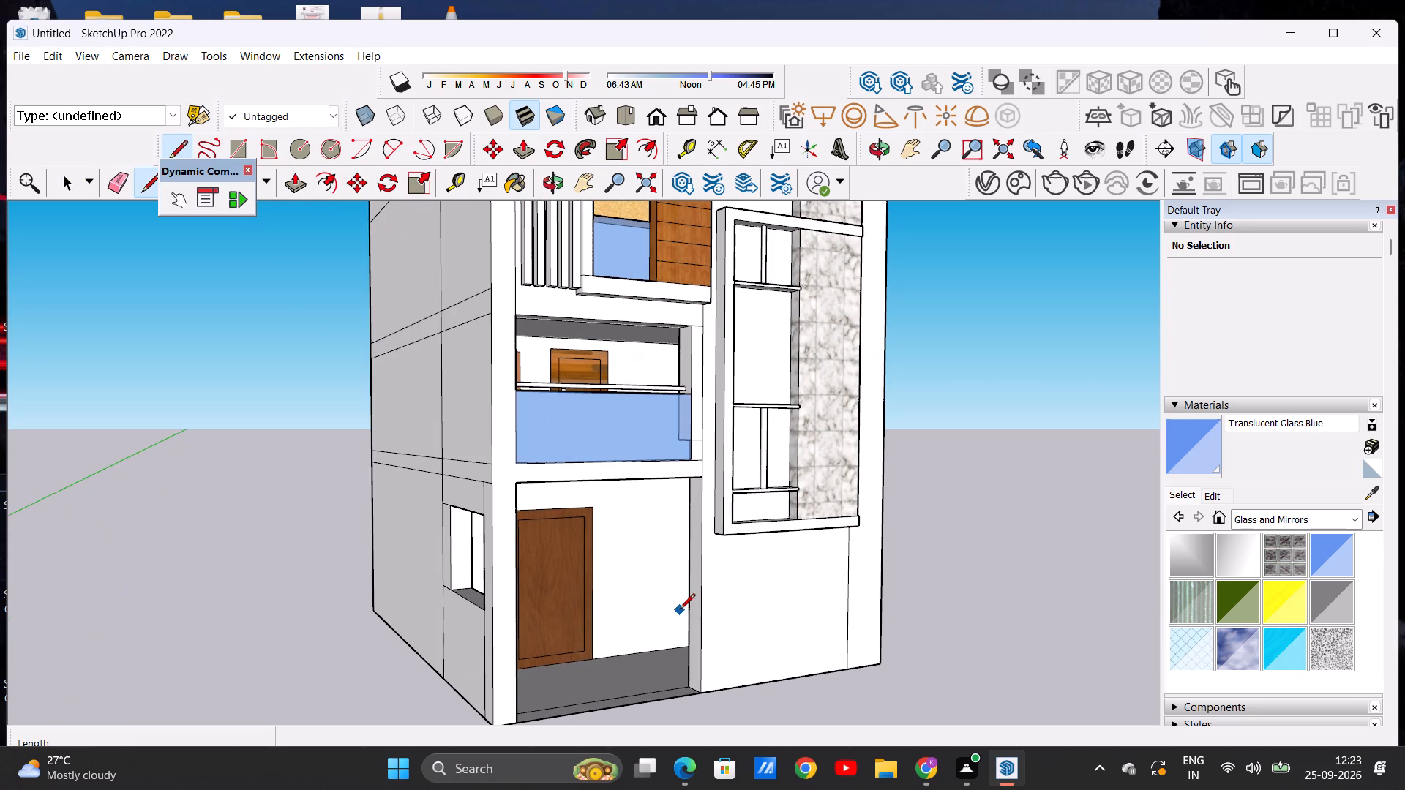
{"action": "scroll", "coordinate": [717, 609], "scroll_direction": "up", "scroll_amount": 1}
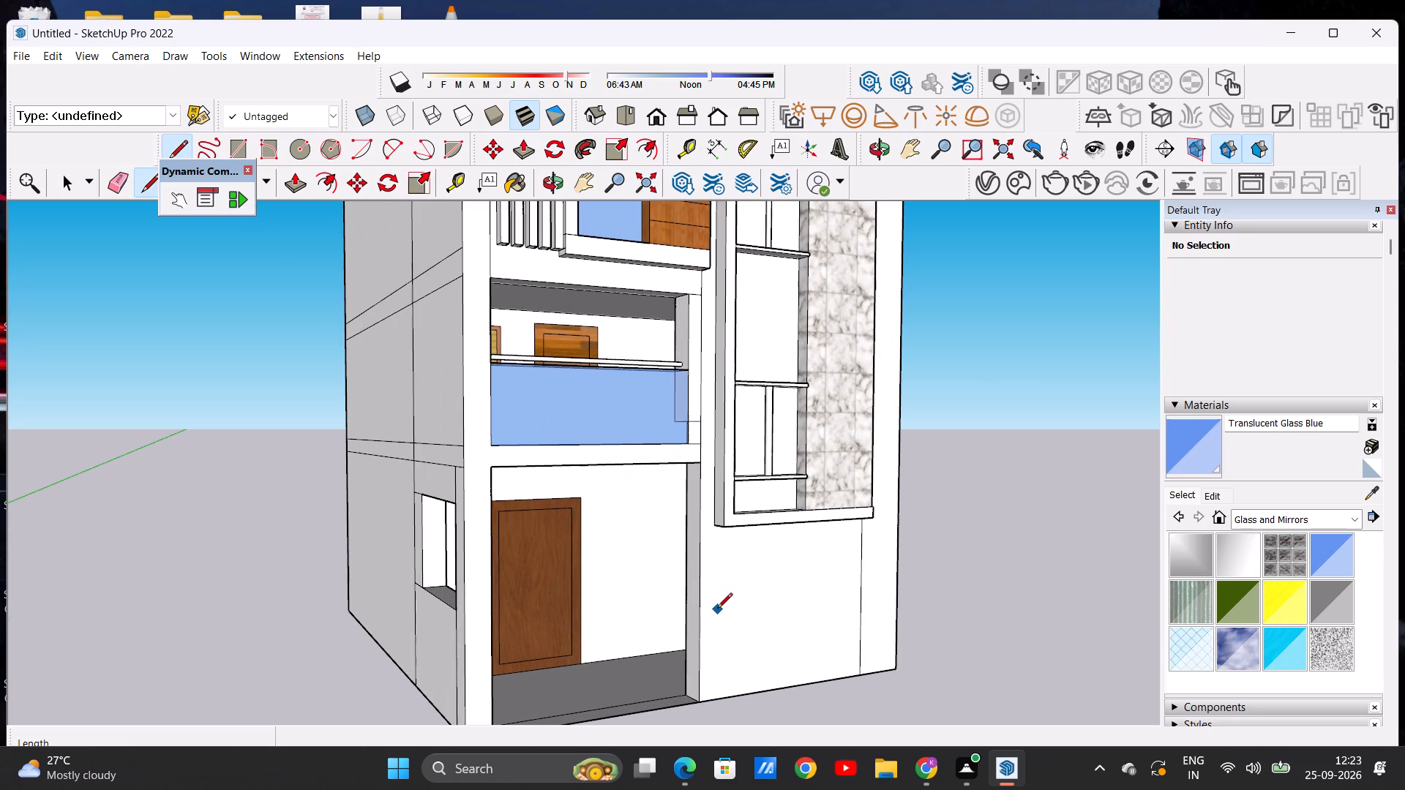
{"action": "scroll", "coordinate": [709, 603], "scroll_direction": "up", "scroll_amount": 3}
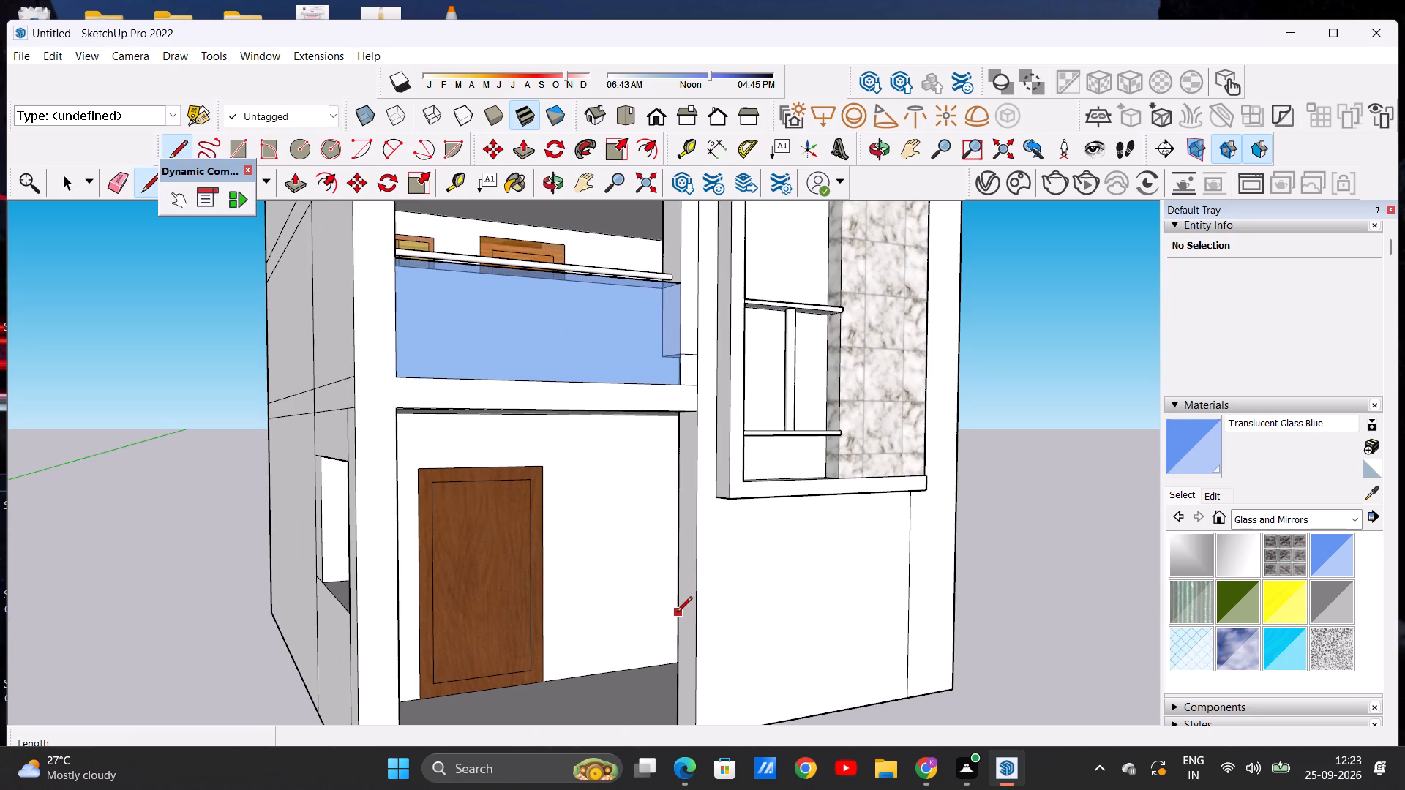
{"action": "left_click", "coordinate": [675, 603]}
{"action": "left_click", "coordinate": [696, 612]}
{"action": "key", "text": "space"}
Draw two parallel lines about 7 3/16" long across the porch floor's front edge strip, near the middle, to mark a gap.
{"action": "scroll", "coordinate": [752, 568], "scroll_direction": "down", "scroll_amount": 3}
{"action": "middle_click_drag", "start_coordinate": [756, 577], "coordinate": [626, 599]}
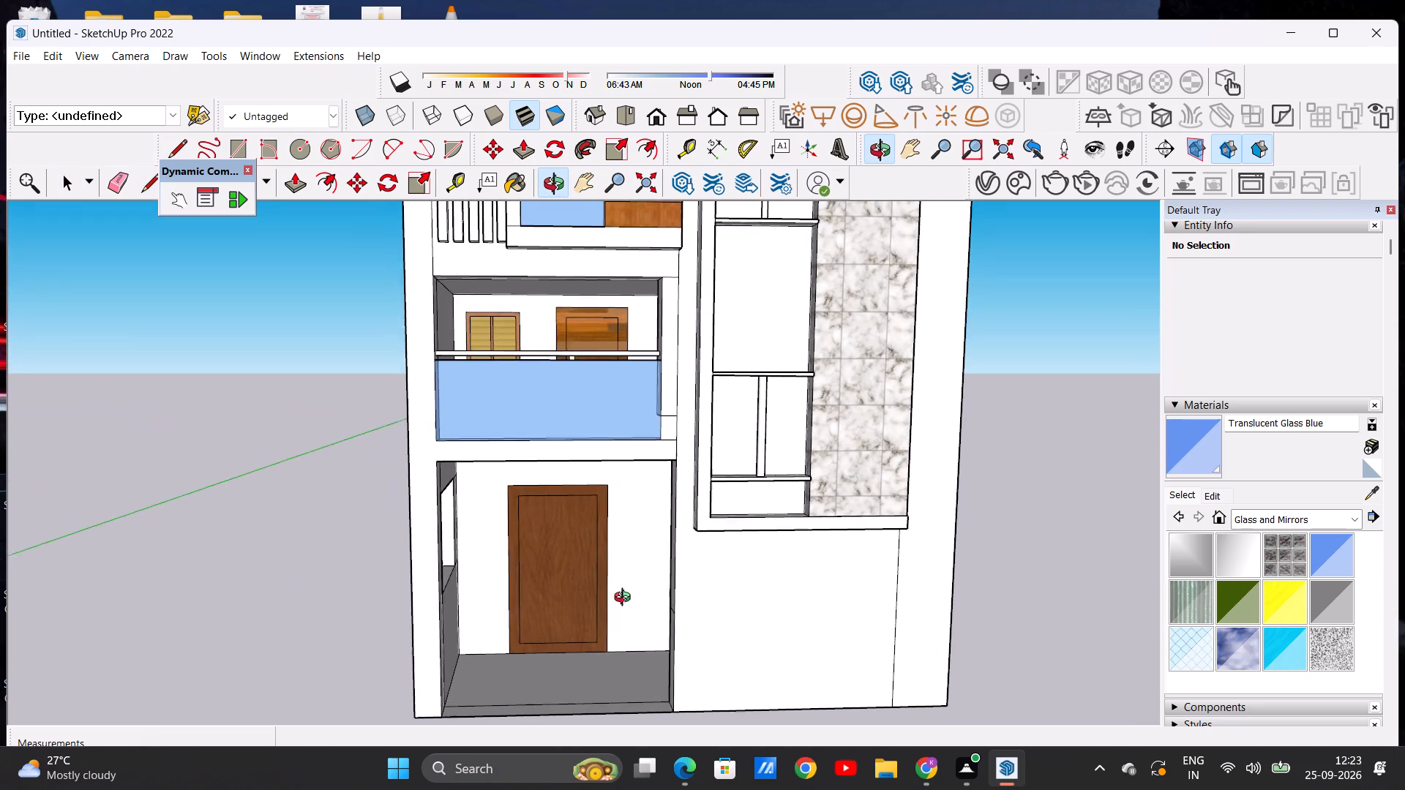
{"action": "middle_click_drag", "start_coordinate": [626, 599], "coordinate": [626, 595]}
{"action": "middle_click_drag", "start_coordinate": [666, 635], "coordinate": [693, 629]}
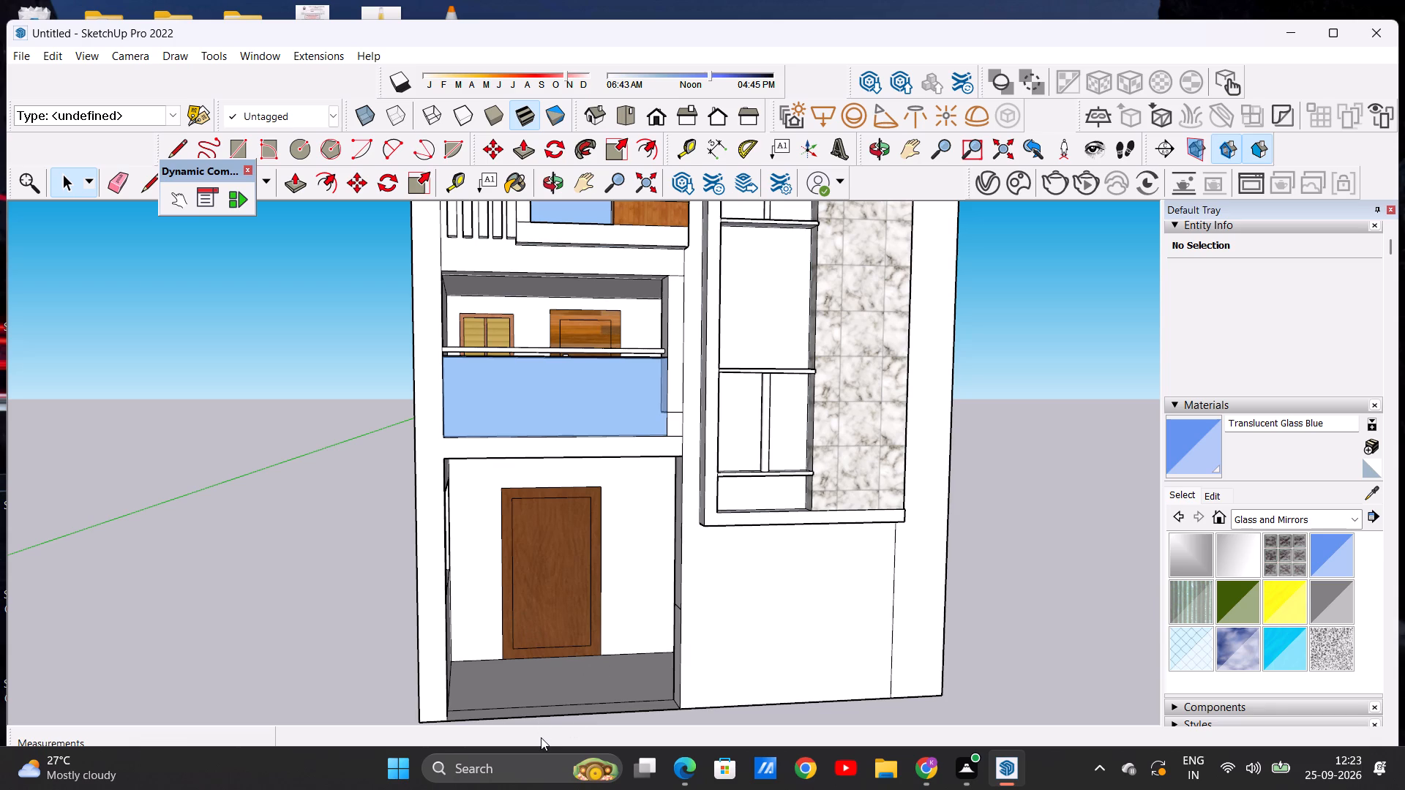
{"action": "middle_click_drag", "start_coordinate": [604, 620], "coordinate": [506, 641]}
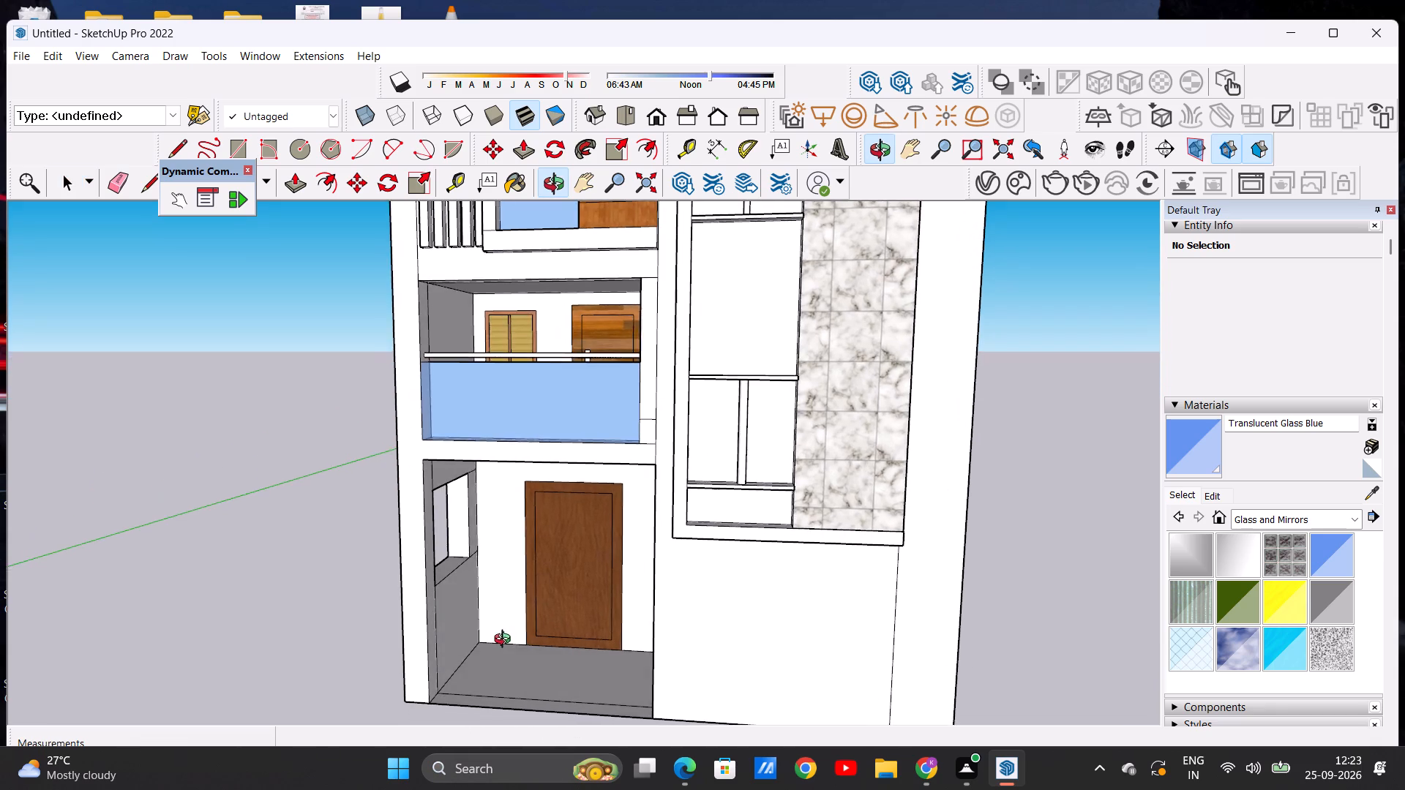
{"action": "middle_click_drag", "start_coordinate": [506, 641], "coordinate": [641, 671]}
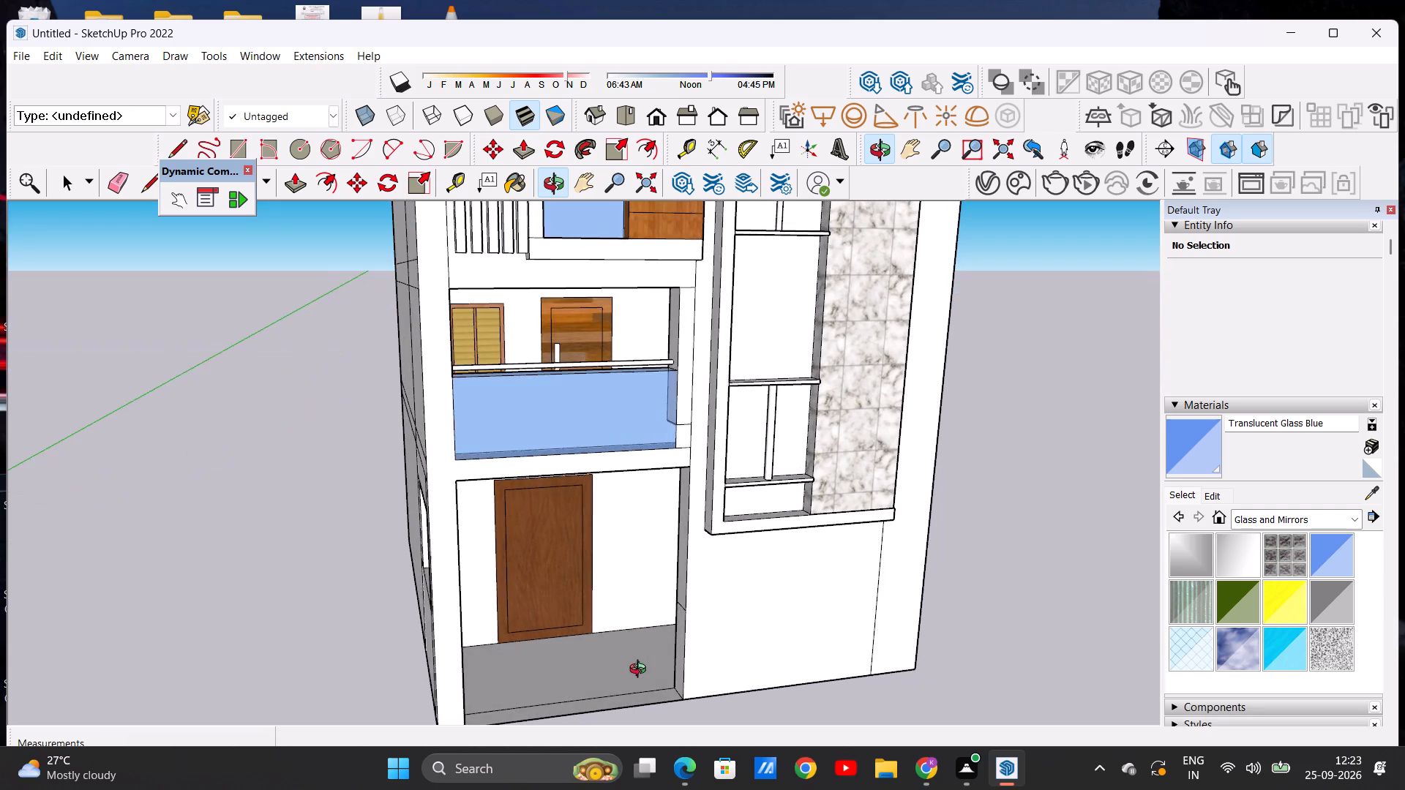
{"action": "middle_click_drag", "start_coordinate": [641, 671], "coordinate": [602, 693]}
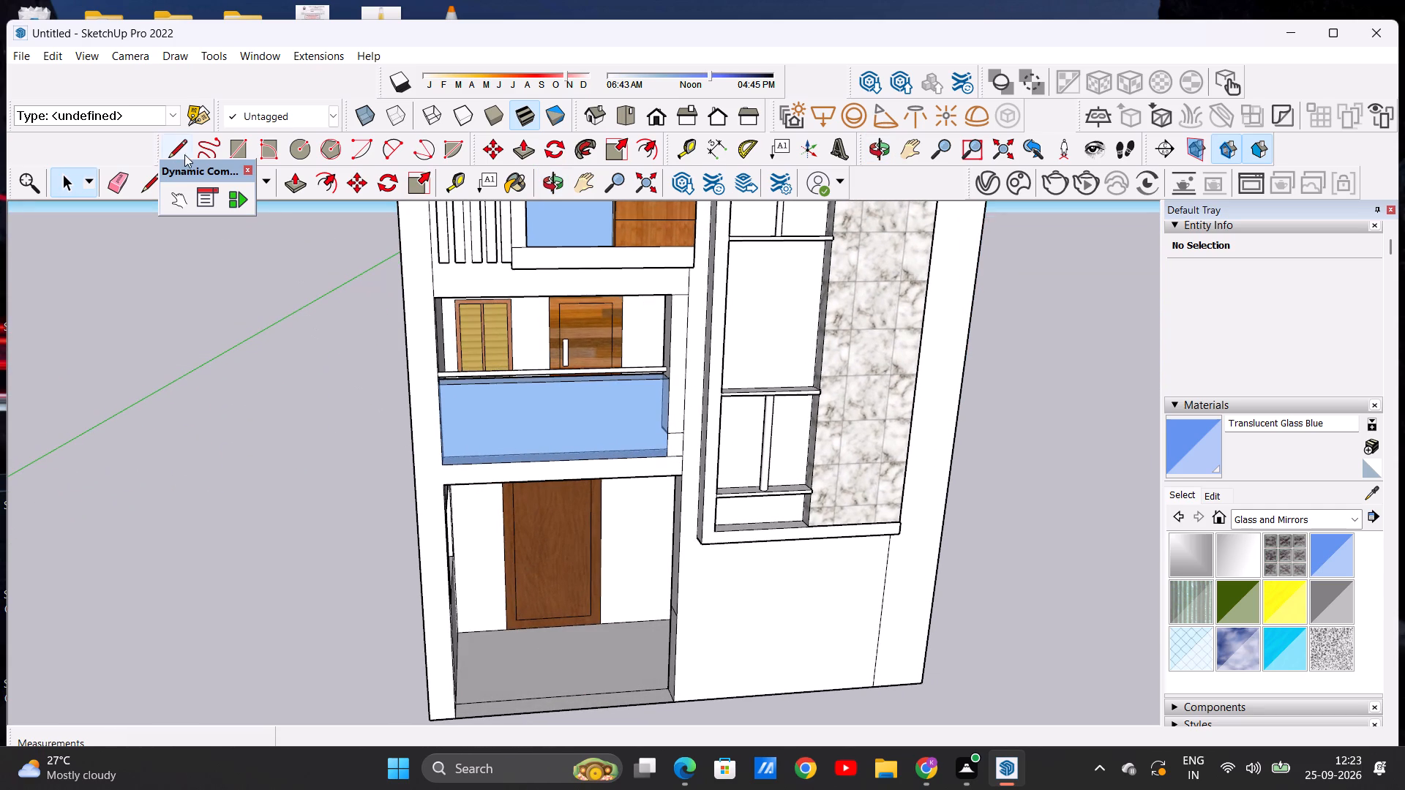
{"action": "left_click", "coordinate": [176, 144]}
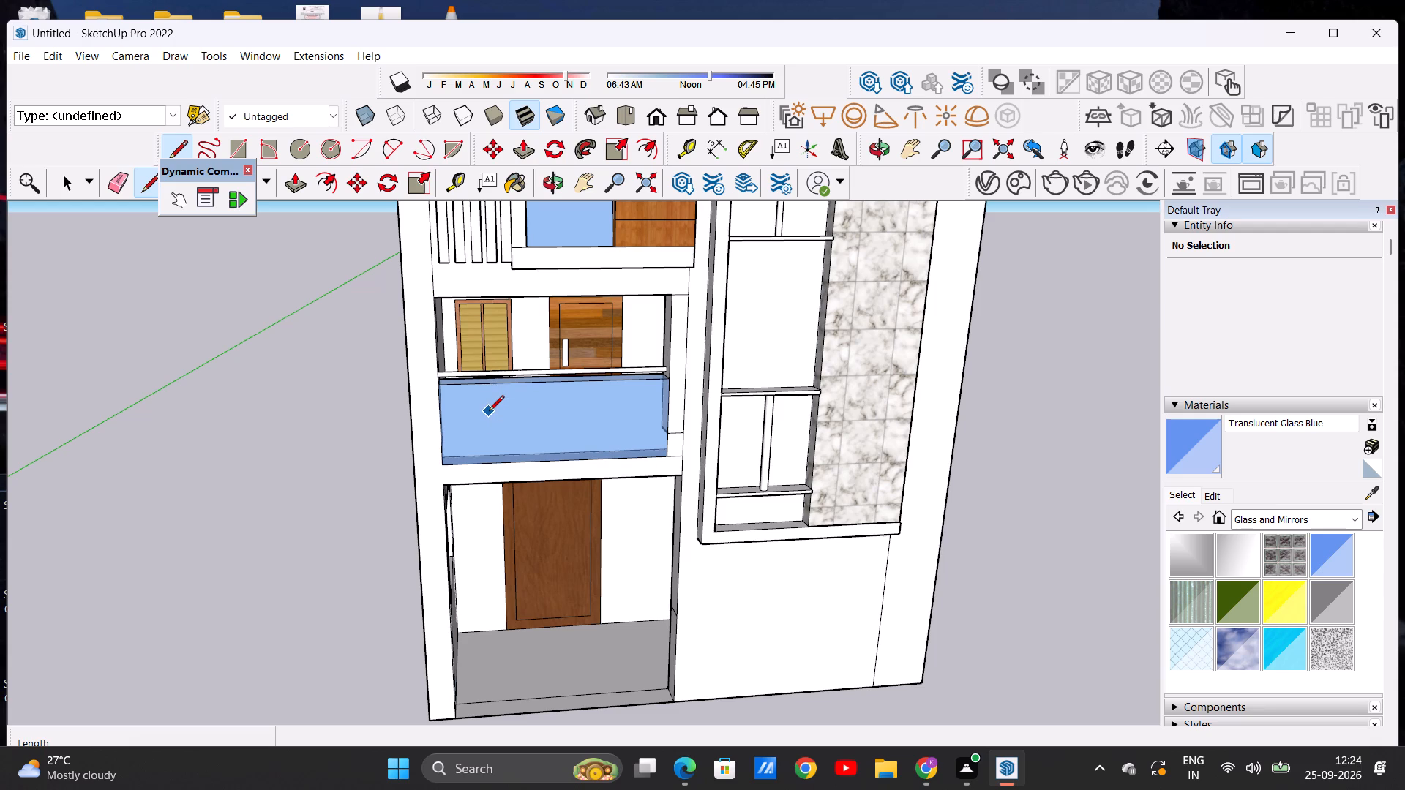
{"action": "scroll", "coordinate": [489, 411], "scroll_direction": "down", "scroll_amount": 6}
{"action": "scroll", "coordinate": [528, 448], "scroll_direction": "up", "scroll_amount": 6}
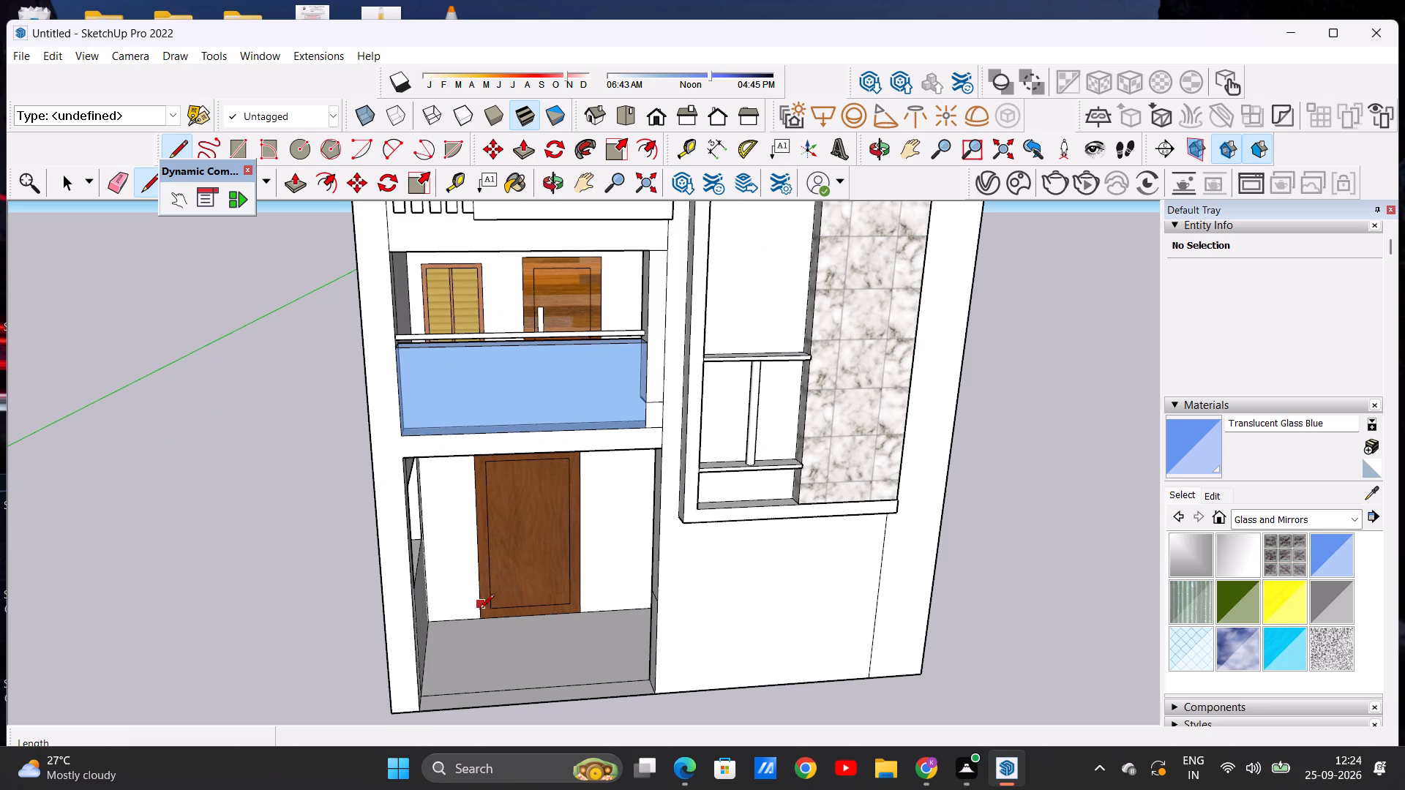
{"action": "scroll", "coordinate": [520, 681], "scroll_direction": "up", "scroll_amount": 3}
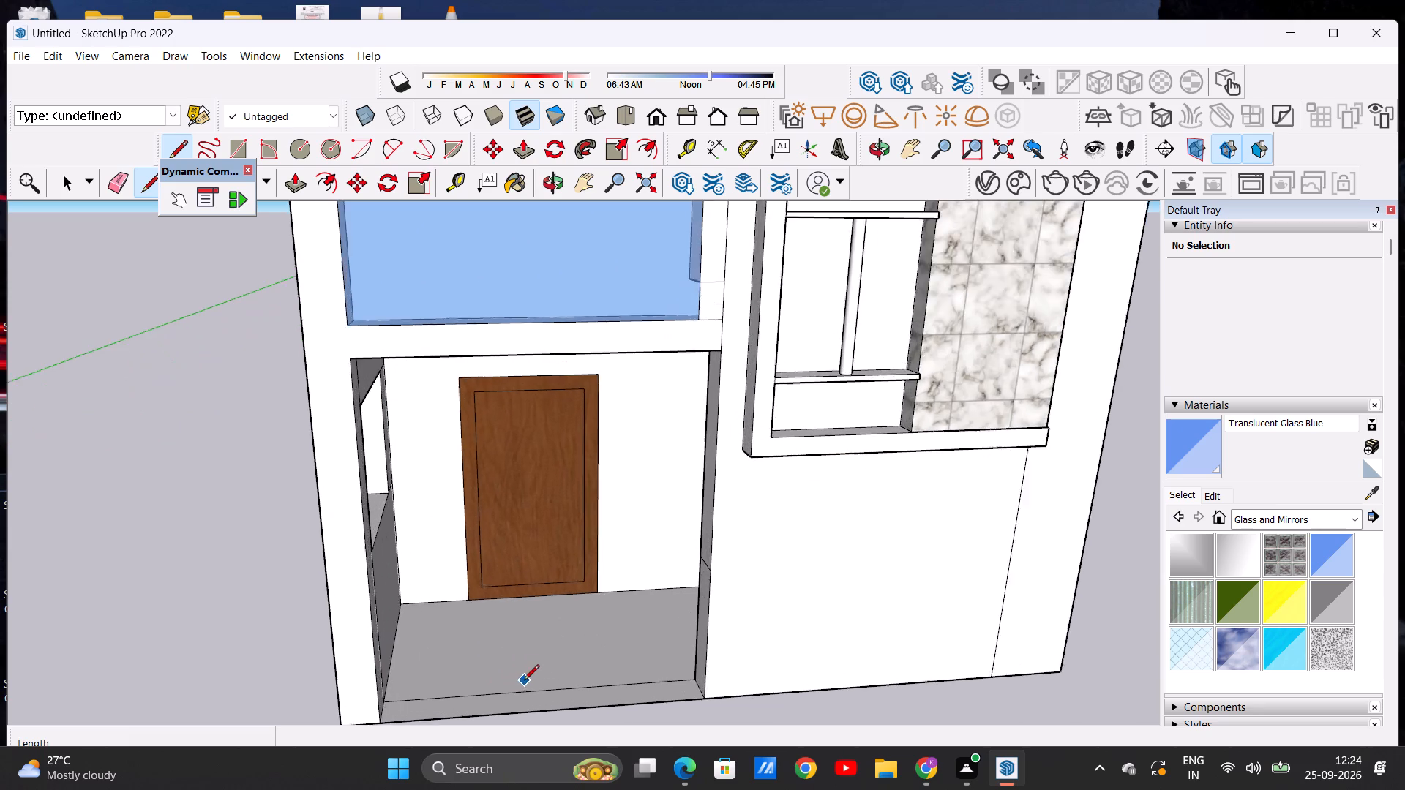
{"action": "scroll", "coordinate": [528, 673], "scroll_direction": "down", "scroll_amount": 5}
{"action": "middle_click_drag", "start_coordinate": [531, 708], "coordinate": [506, 740]}
{"action": "scroll", "coordinate": [569, 691], "scroll_direction": "down", "scroll_amount": 1}
{"action": "scroll", "coordinate": [528, 669], "scroll_direction": "up", "scroll_amount": 7}
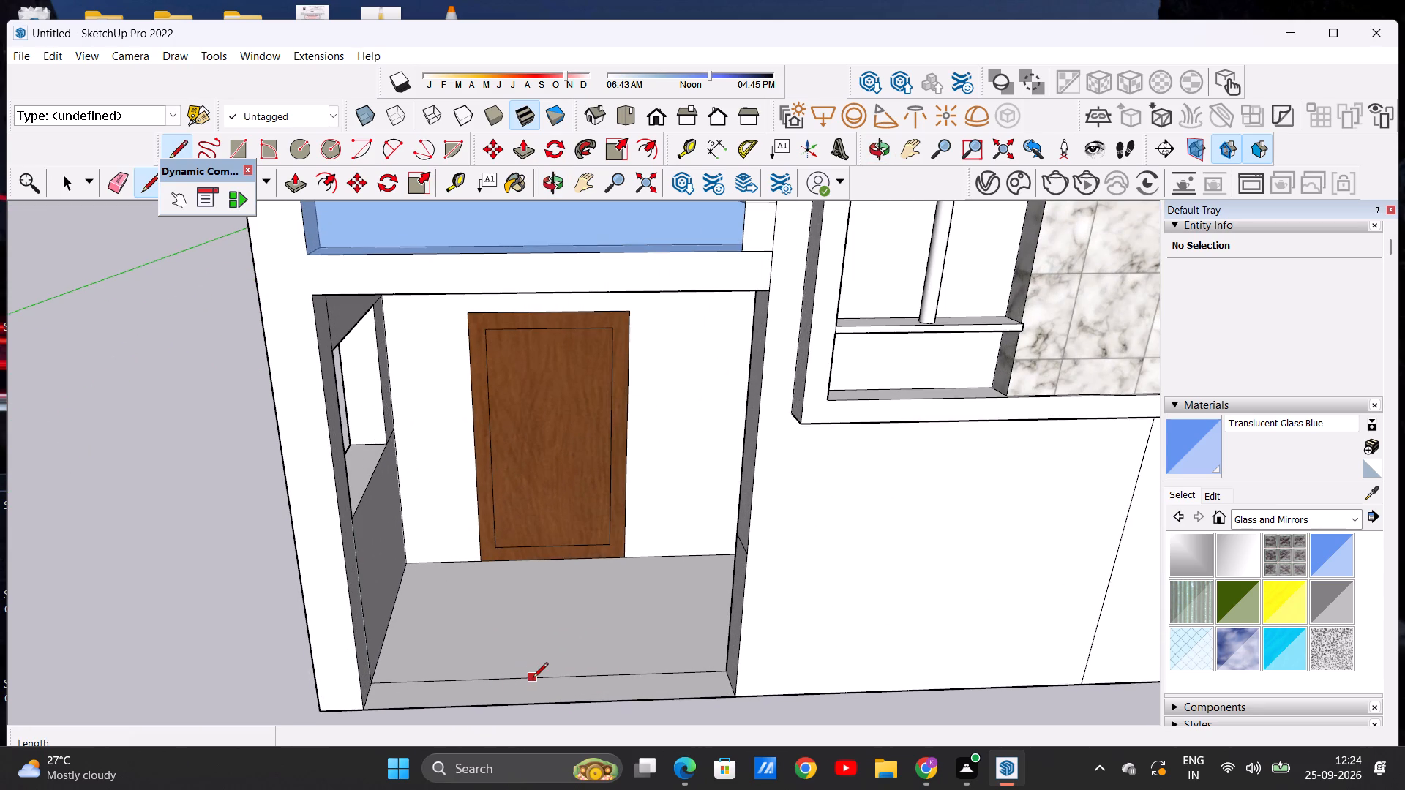
{"action": "left_click", "coordinate": [533, 679]}
{"action": "left_click", "coordinate": [533, 703]}
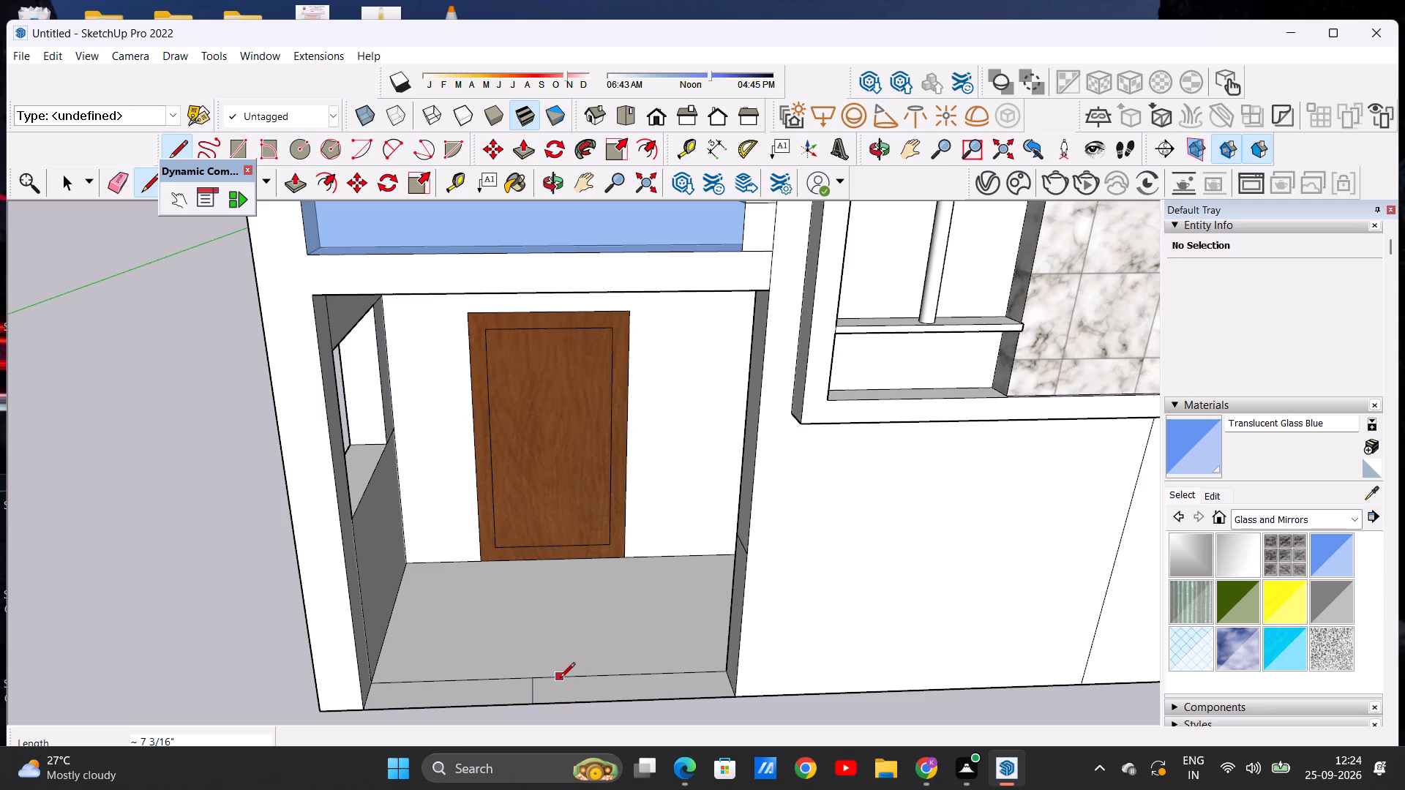
{"action": "left_click", "coordinate": [577, 677]}
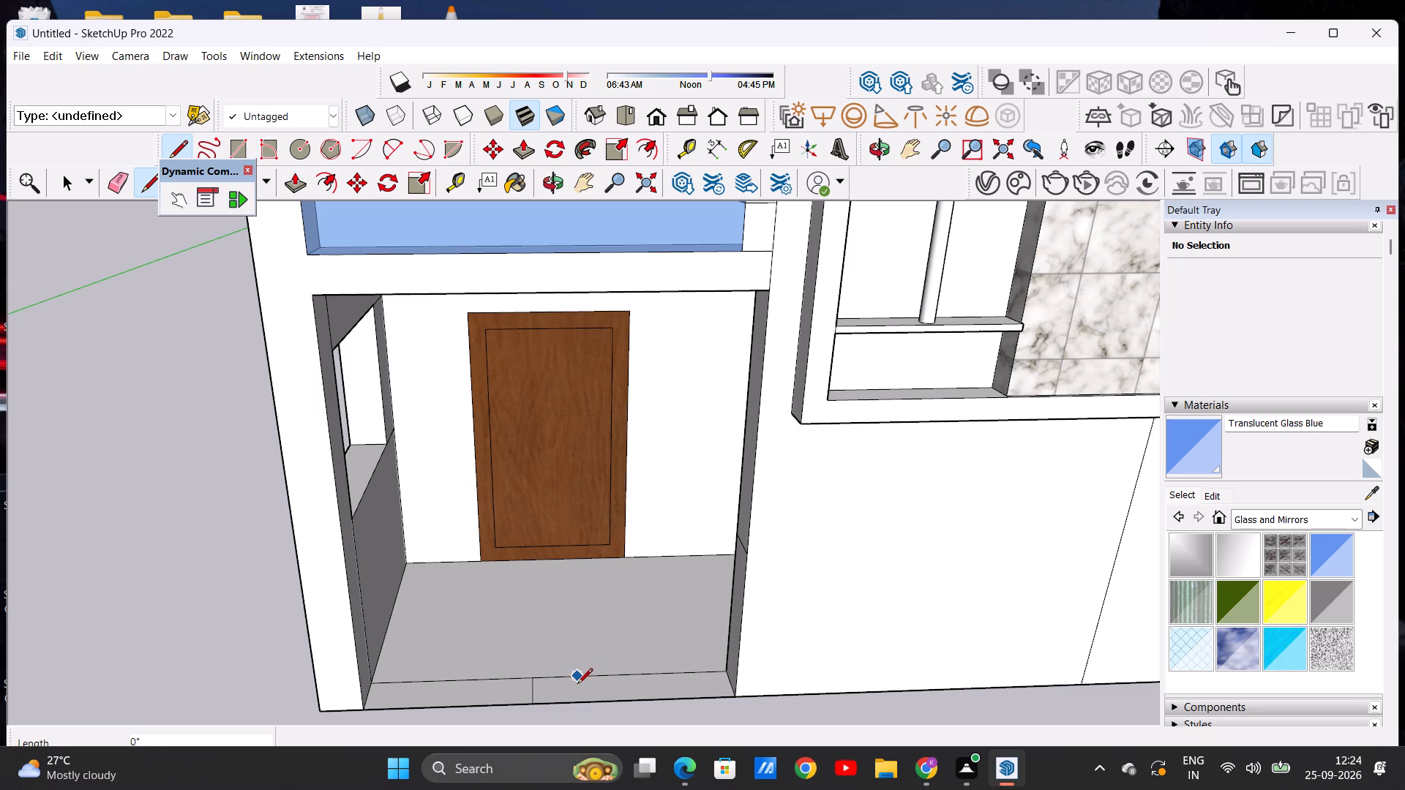
{"action": "left_click", "coordinate": [577, 696]}
{"action": "key", "text": "space"}
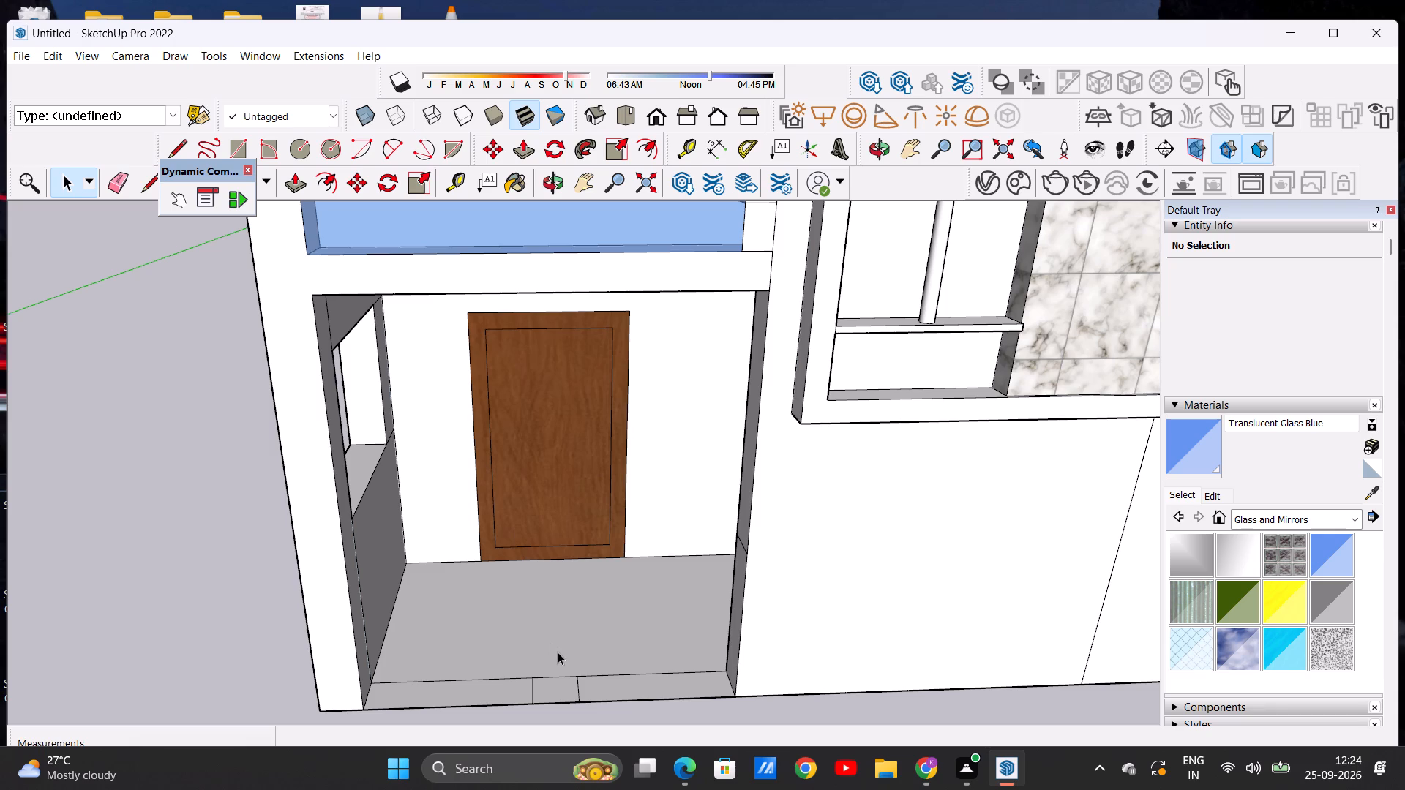
Draw a line about 7 3/16" long across the inner face of the porch's left pier, just below the side window sill.
{"action": "middle_click_drag", "start_coordinate": [558, 652], "coordinate": [499, 673]}
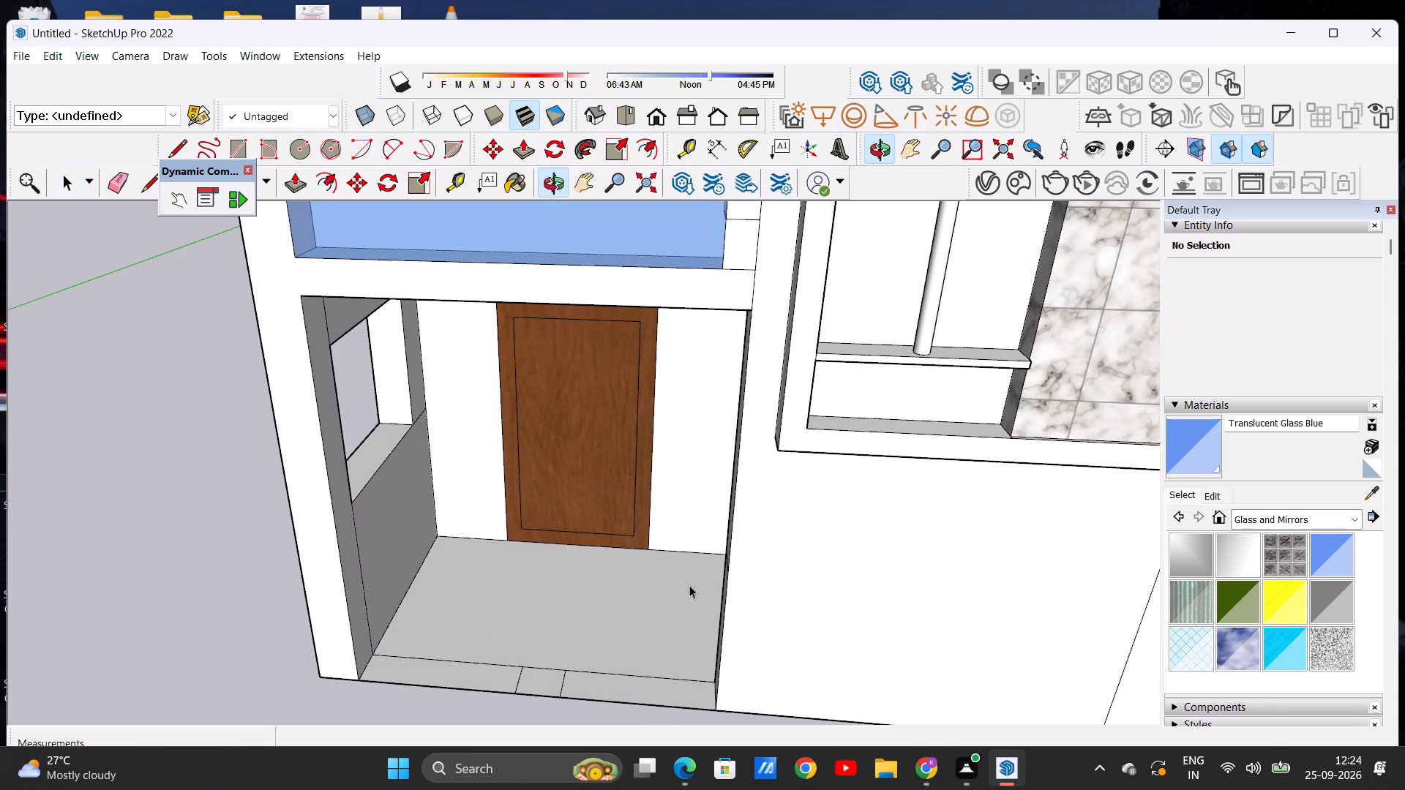
{"action": "middle_click_drag", "start_coordinate": [689, 585], "coordinate": [721, 565]}
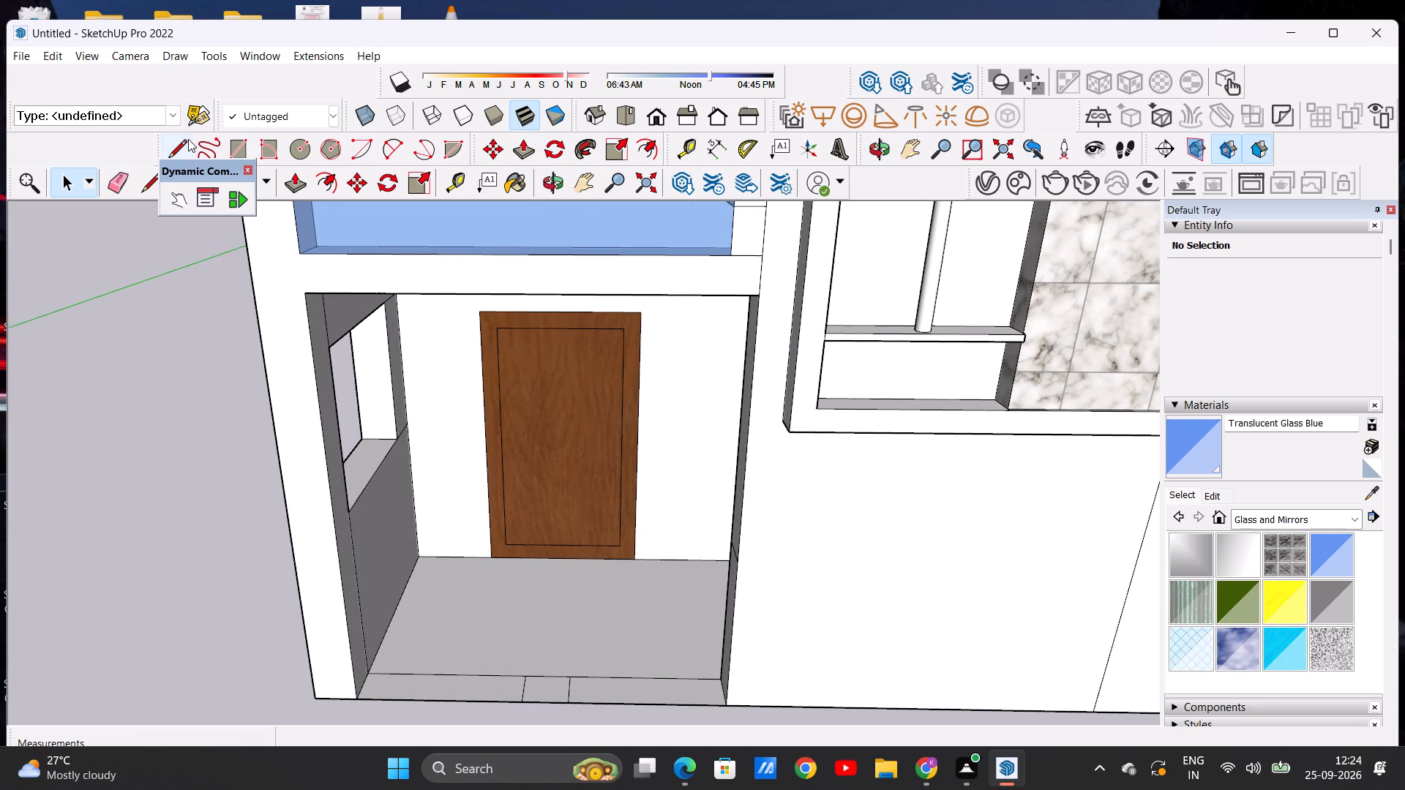
{"action": "left_click", "coordinate": [181, 146]}
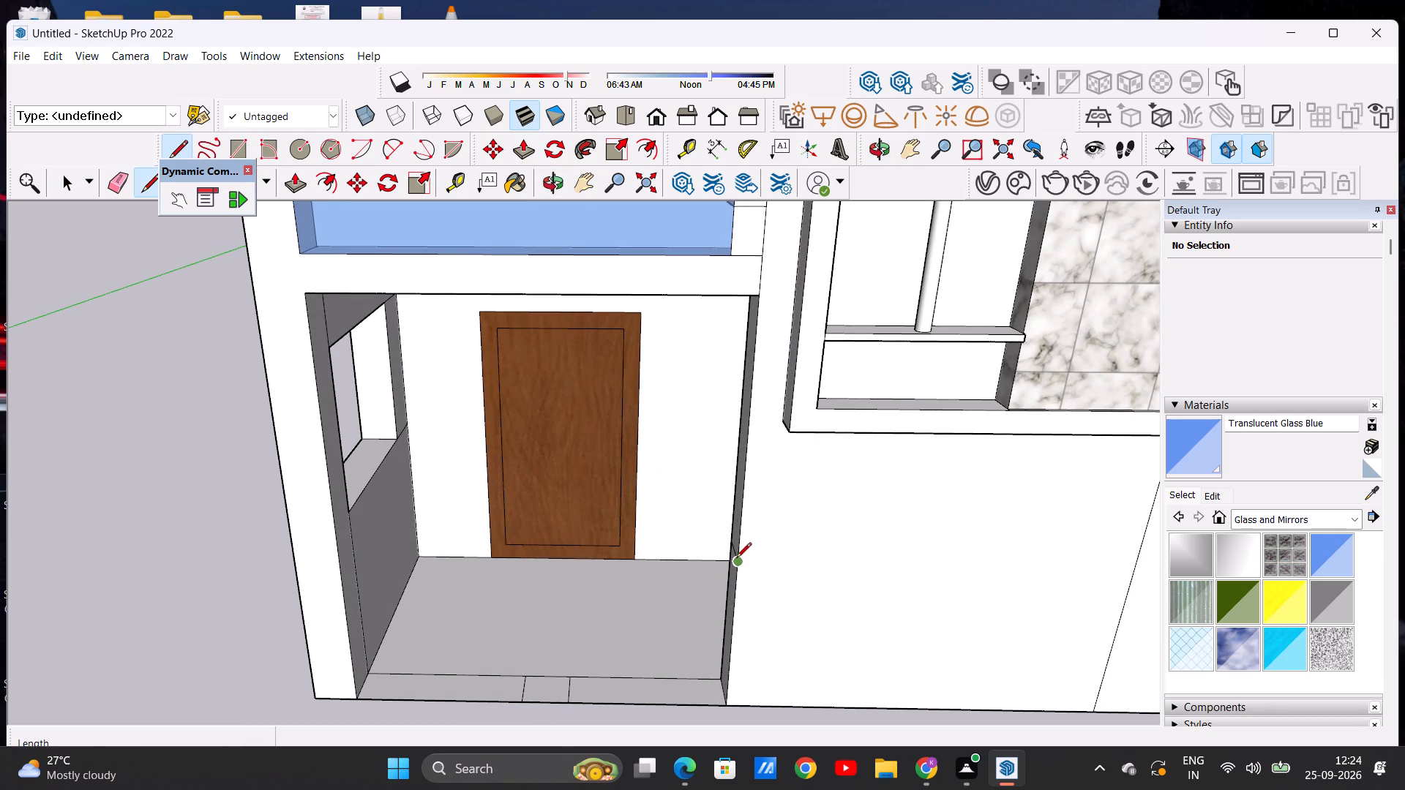
{"action": "left_click", "coordinate": [336, 560]}
{"action": "middle_click_drag", "start_coordinate": [380, 560], "coordinate": [290, 573]}
{"action": "scroll", "coordinate": [338, 533], "scroll_direction": "up", "scroll_amount": 8}
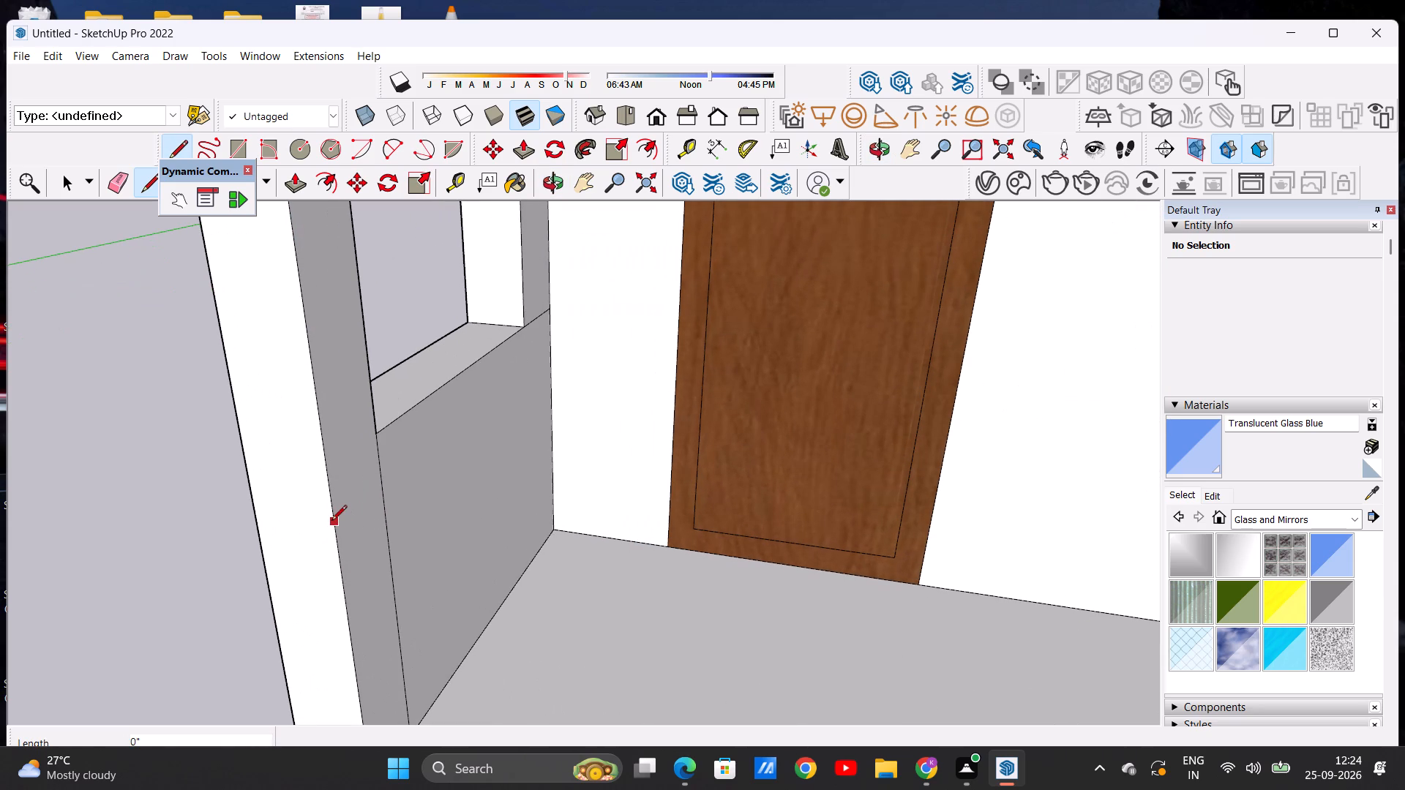
{"action": "left_click", "coordinate": [331, 522]}
{"action": "left_click", "coordinate": [381, 485]}
{"action": "key", "text": "space"}
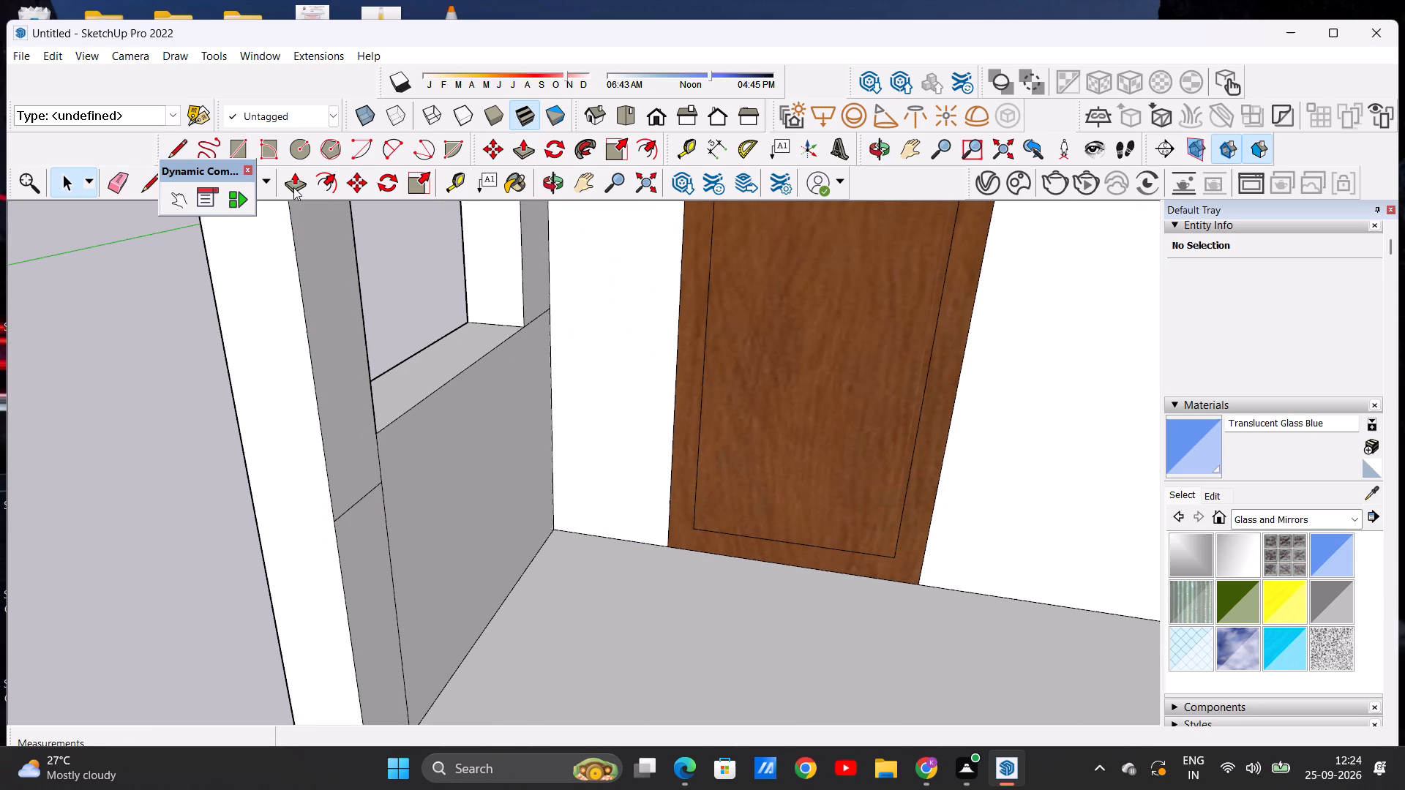
Push/Pull the lower face of the porch's left pier about 2' 4 5/16" across the opening to form a low front wall.
{"action": "left_click", "coordinate": [293, 187]}
{"action": "left_click", "coordinate": [373, 543]}
{"action": "scroll", "coordinate": [498, 477], "scroll_direction": "down", "scroll_amount": 3}
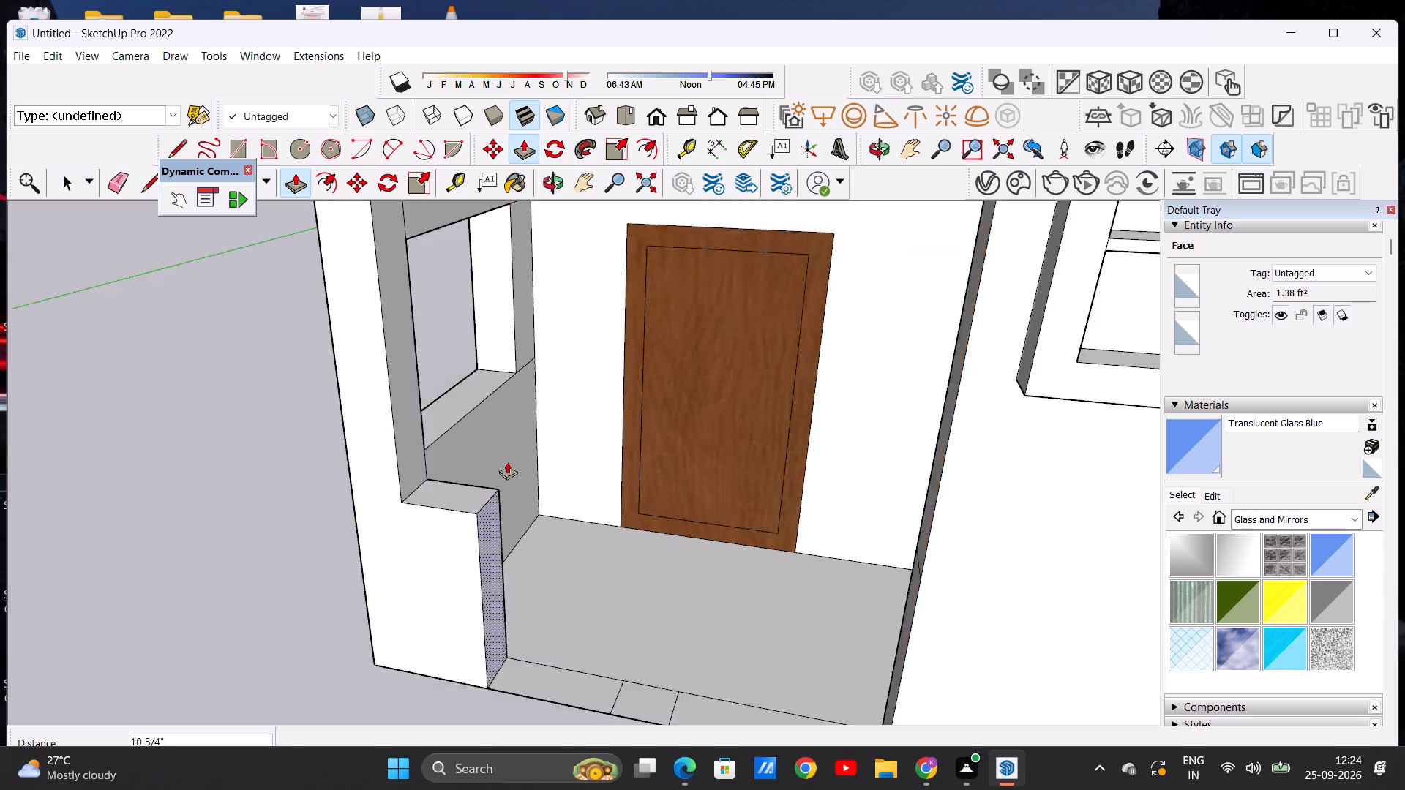
{"action": "scroll", "coordinate": [507, 462], "scroll_direction": "down", "scroll_amount": 7}
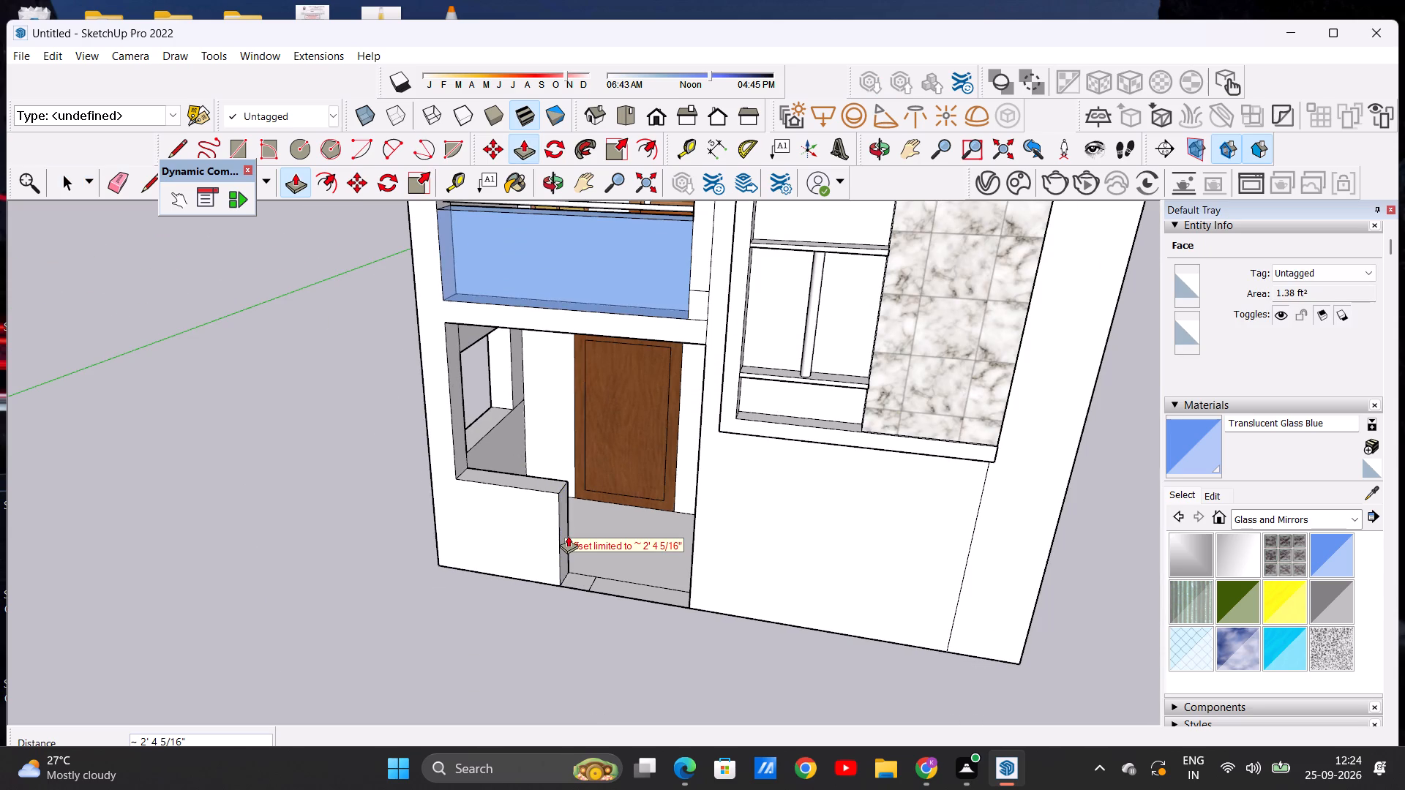
{"action": "left_click", "coordinate": [568, 535]}
Push/Pull the lower face of the porch's right-hand wall about 2' 2 3/4" toward the gap to form the second low wall.
{"action": "middle_click_drag", "start_coordinate": [560, 533], "coordinate": [690, 541]}
{"action": "scroll", "coordinate": [693, 527], "scroll_direction": "up", "scroll_amount": 6}
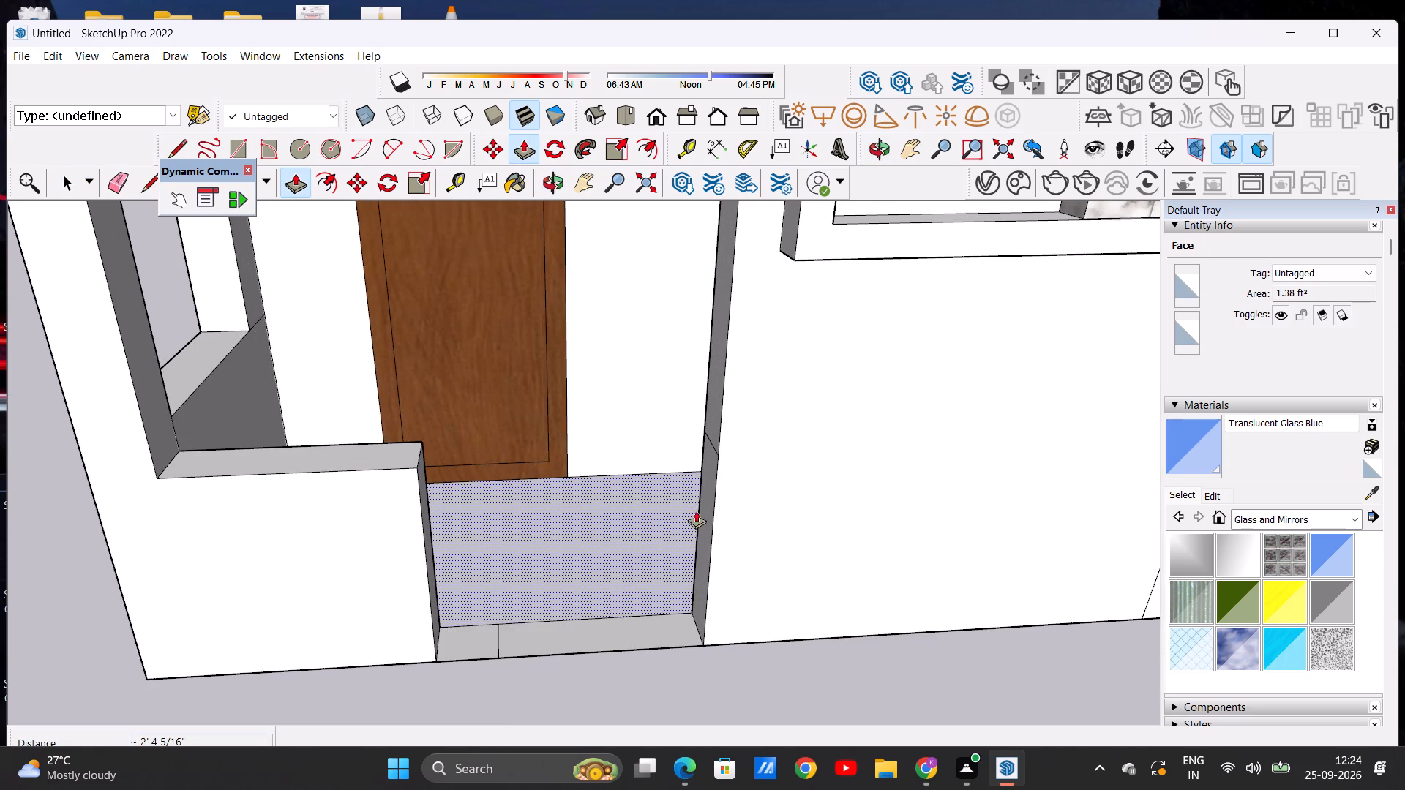
{"action": "left_click", "coordinate": [706, 489]}
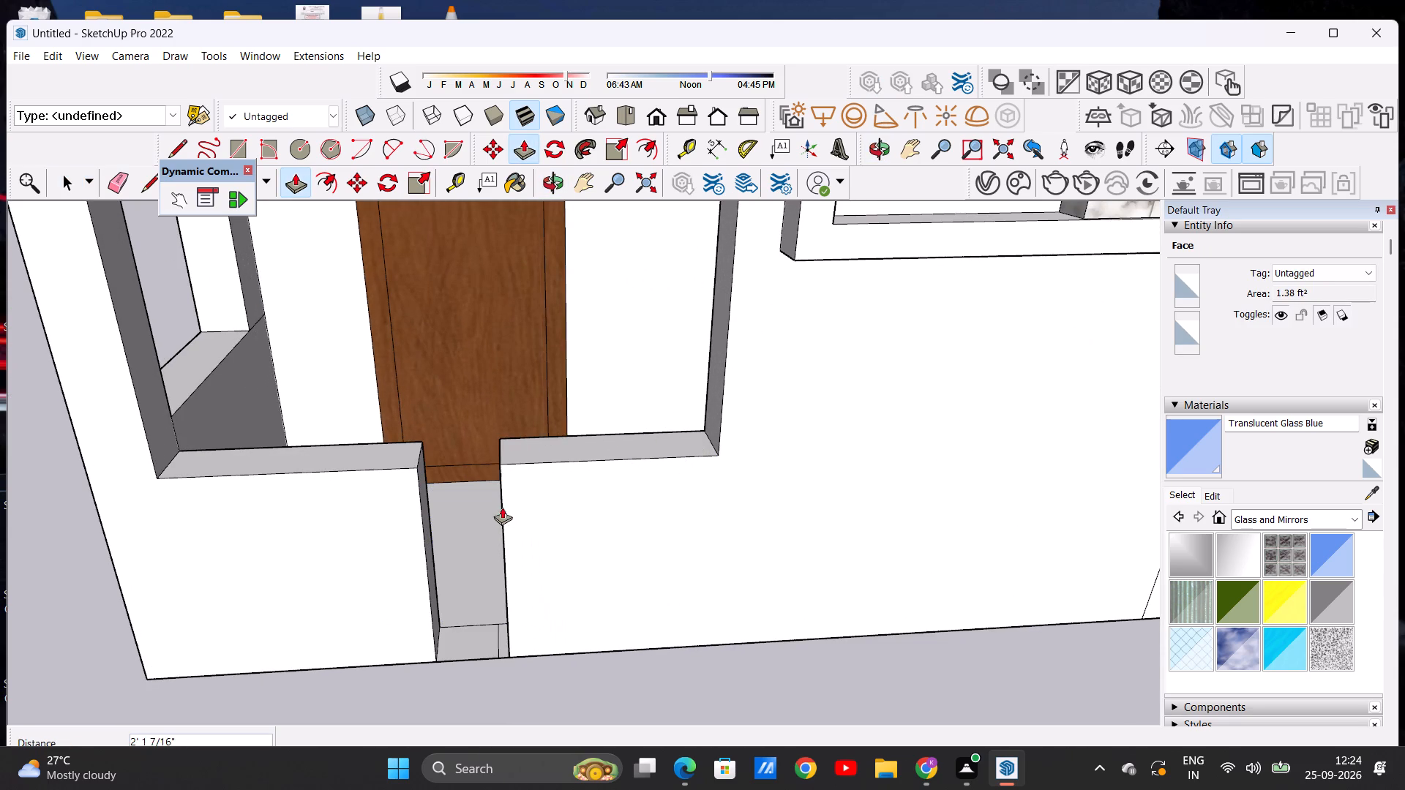
{"action": "left_click", "coordinate": [487, 500]}
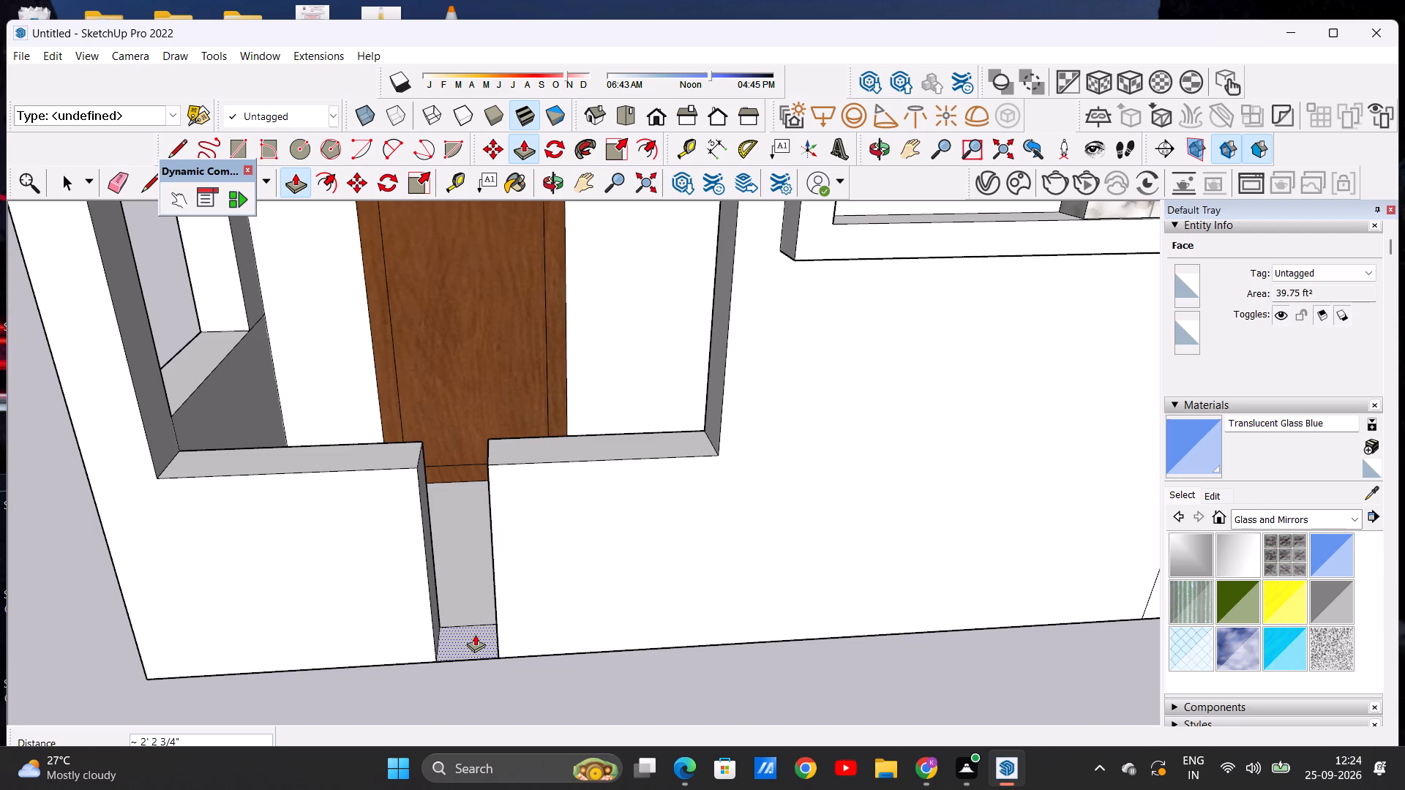
Push/Pull the floor strip in the gap up about 2' 3 5/8", level with the tops of the low walls.
{"action": "left_click", "coordinate": [475, 634]}
{"action": "left_click", "coordinate": [491, 459]}
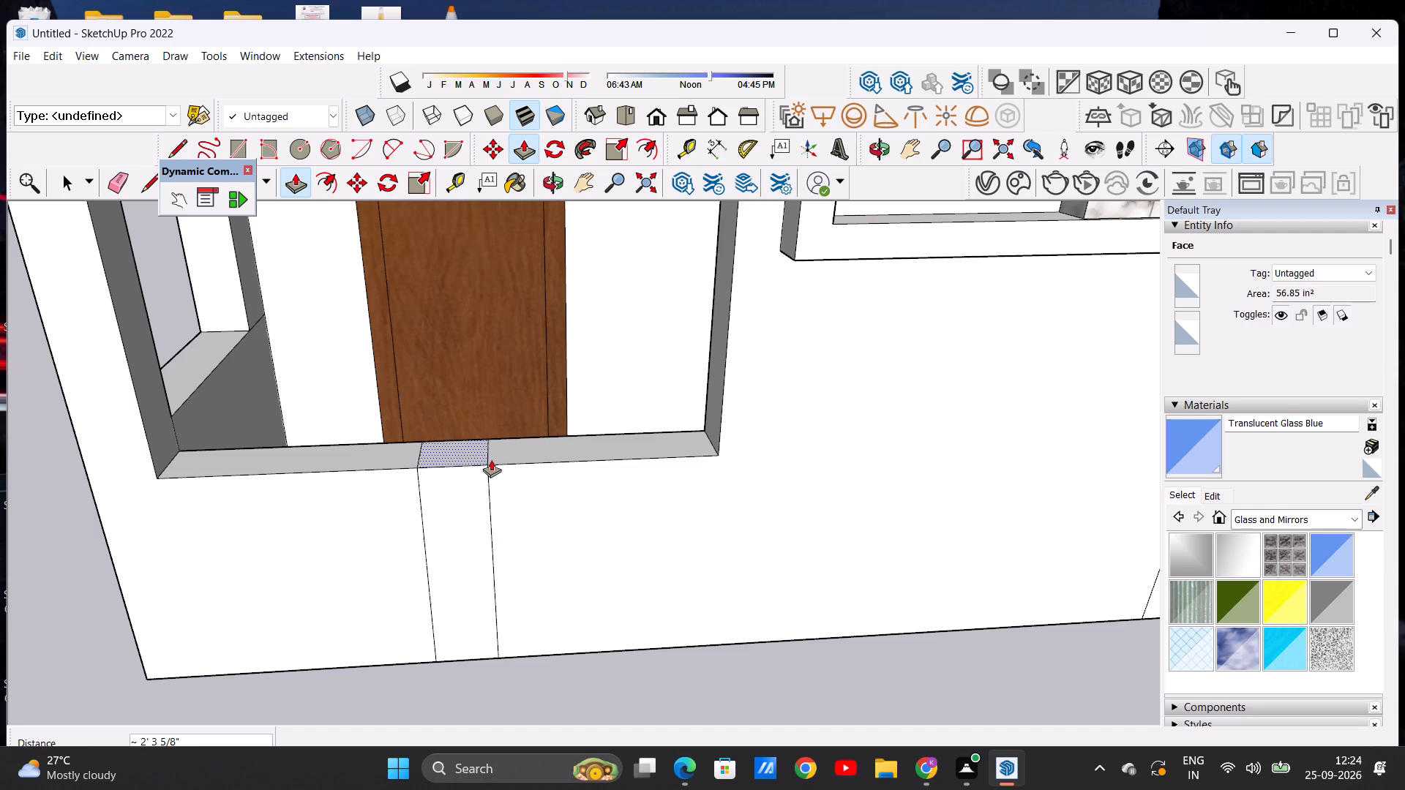
{"action": "key", "text": "space"}
Draw a narrow vertical rectangle about 9 15/16" by 1 3/16" near the left edge of the central panel in the low front wall.
{"action": "middle_click_drag", "start_coordinate": [495, 587], "coordinate": [478, 502]}
{"action": "scroll", "coordinate": [512, 424], "scroll_direction": "down", "scroll_amount": 7}
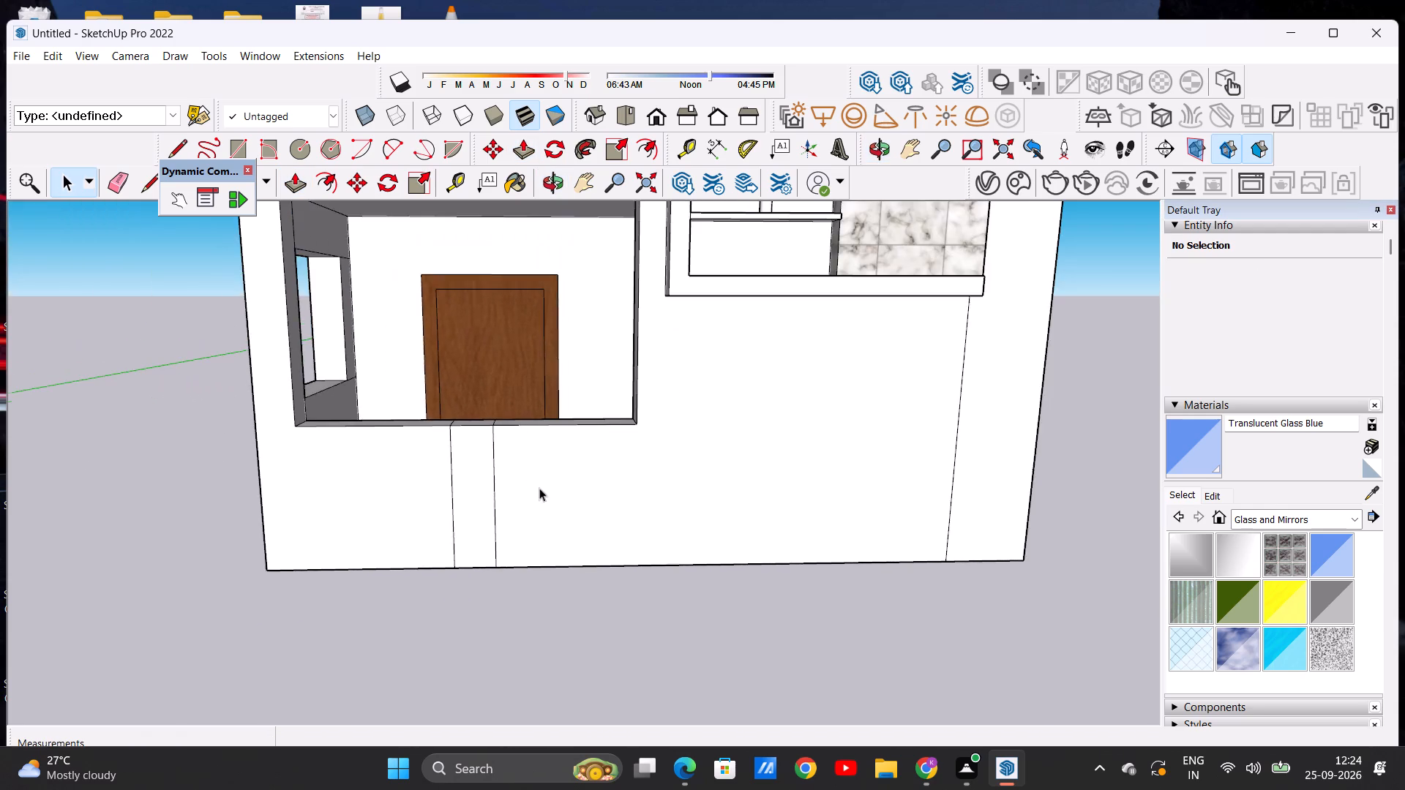
{"action": "middle_click_drag", "start_coordinate": [539, 488], "coordinate": [531, 454]}
{"action": "scroll", "coordinate": [531, 454], "scroll_direction": "down", "scroll_amount": 5}
{"action": "scroll", "coordinate": [526, 451], "scroll_direction": "up", "scroll_amount": 6}
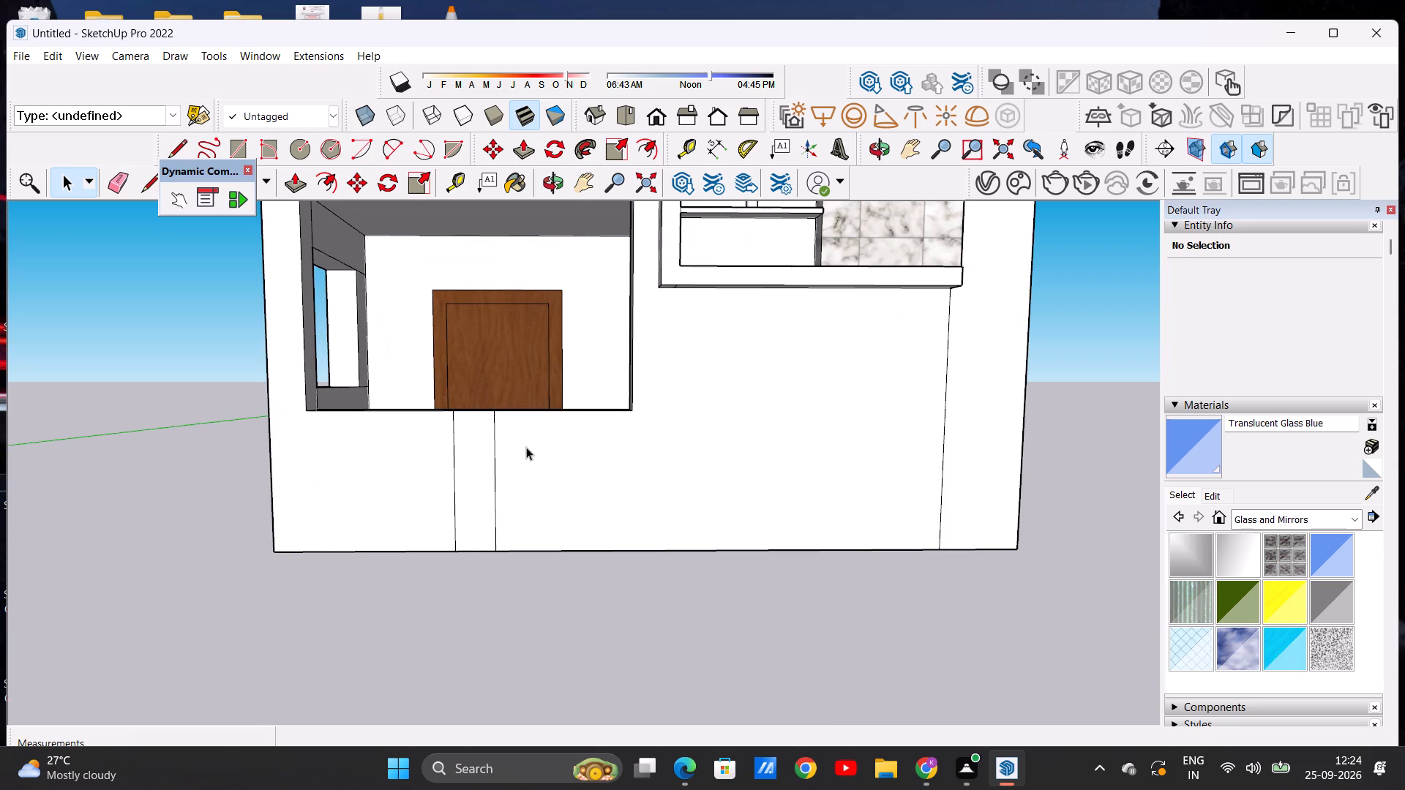
{"action": "scroll", "coordinate": [498, 455], "scroll_direction": "down", "scroll_amount": 4}
{"action": "scroll", "coordinate": [478, 470], "scroll_direction": "up", "scroll_amount": 3}
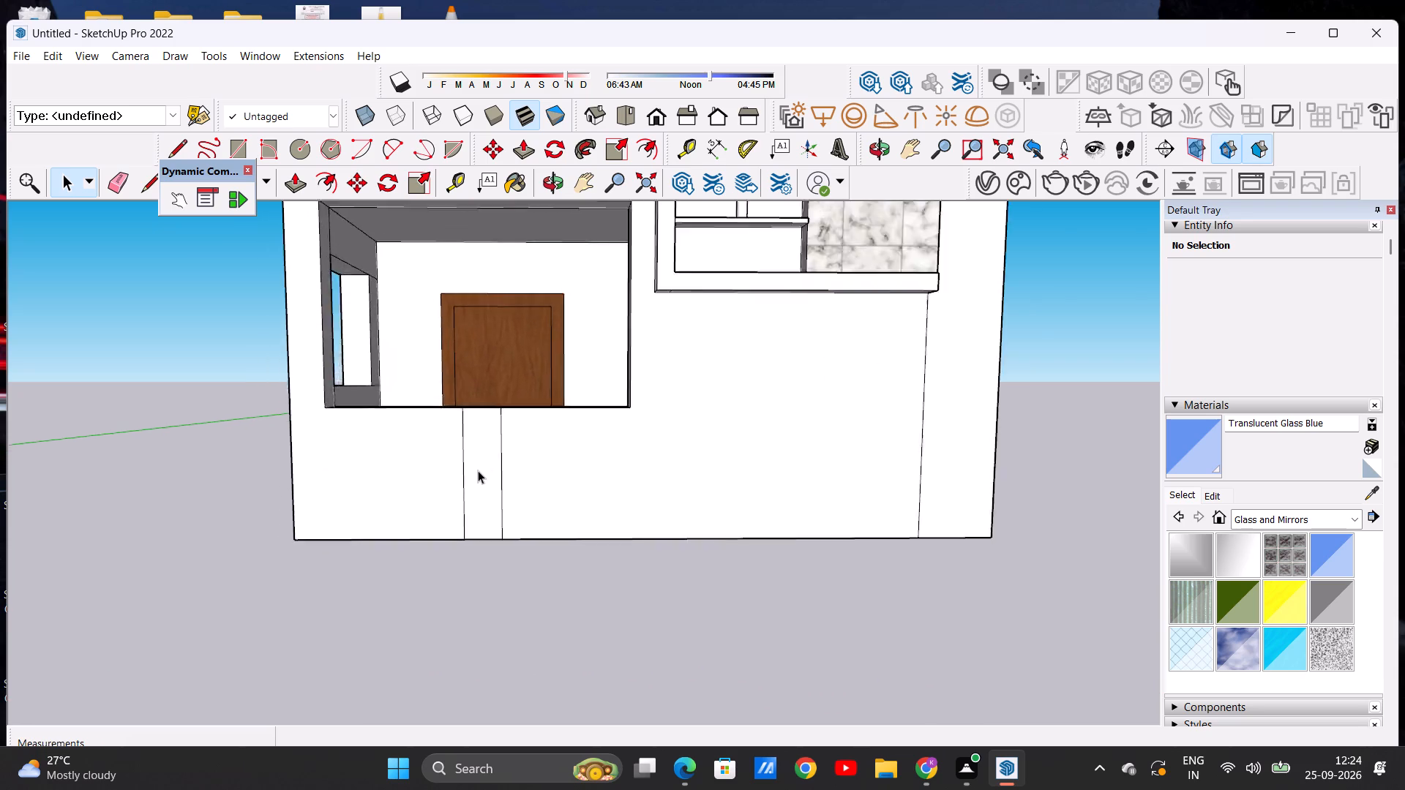
{"action": "scroll", "coordinate": [478, 470], "scroll_direction": "up", "scroll_amount": 4}
{"action": "scroll", "coordinate": [484, 458], "scroll_direction": "down", "scroll_amount": 3}
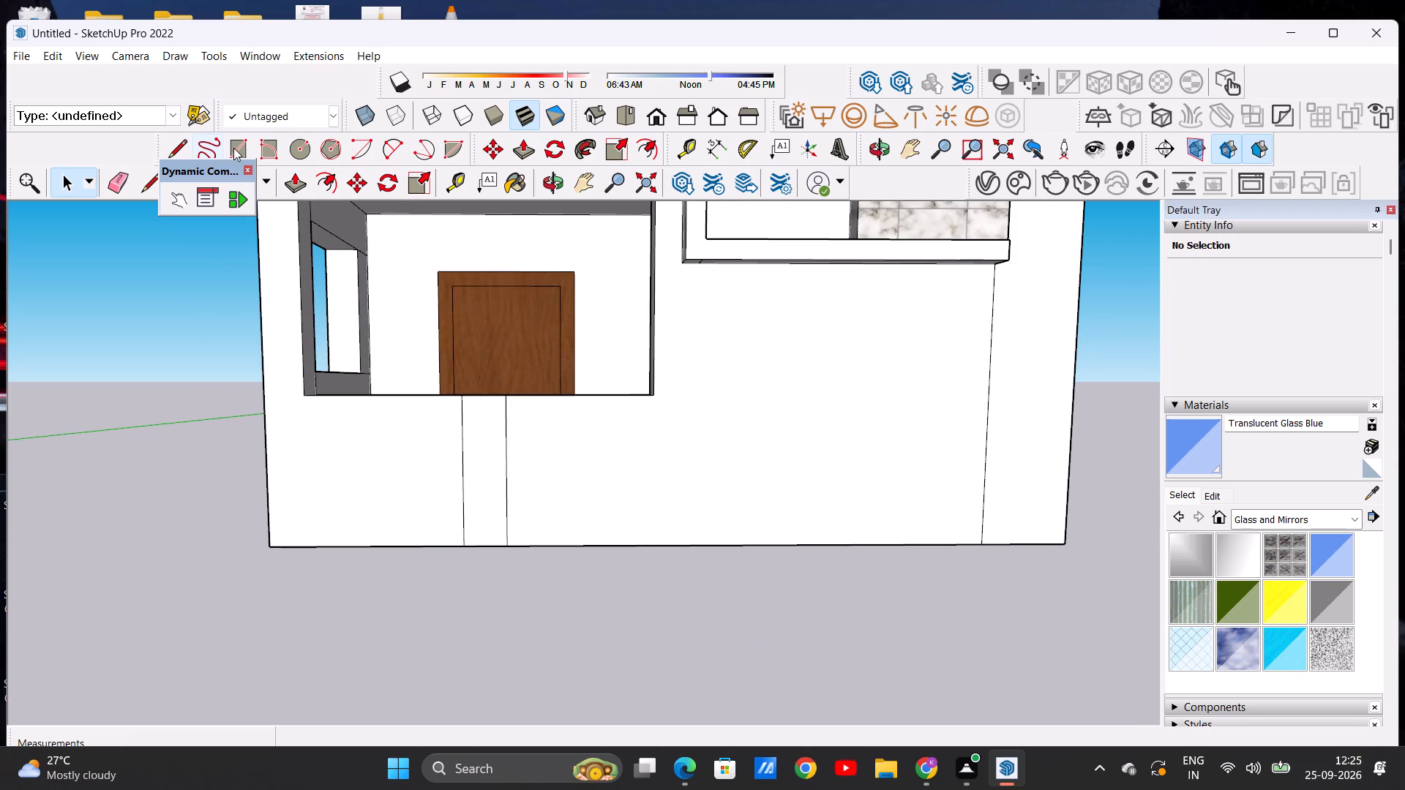
{"action": "left_click", "coordinate": [233, 148]}
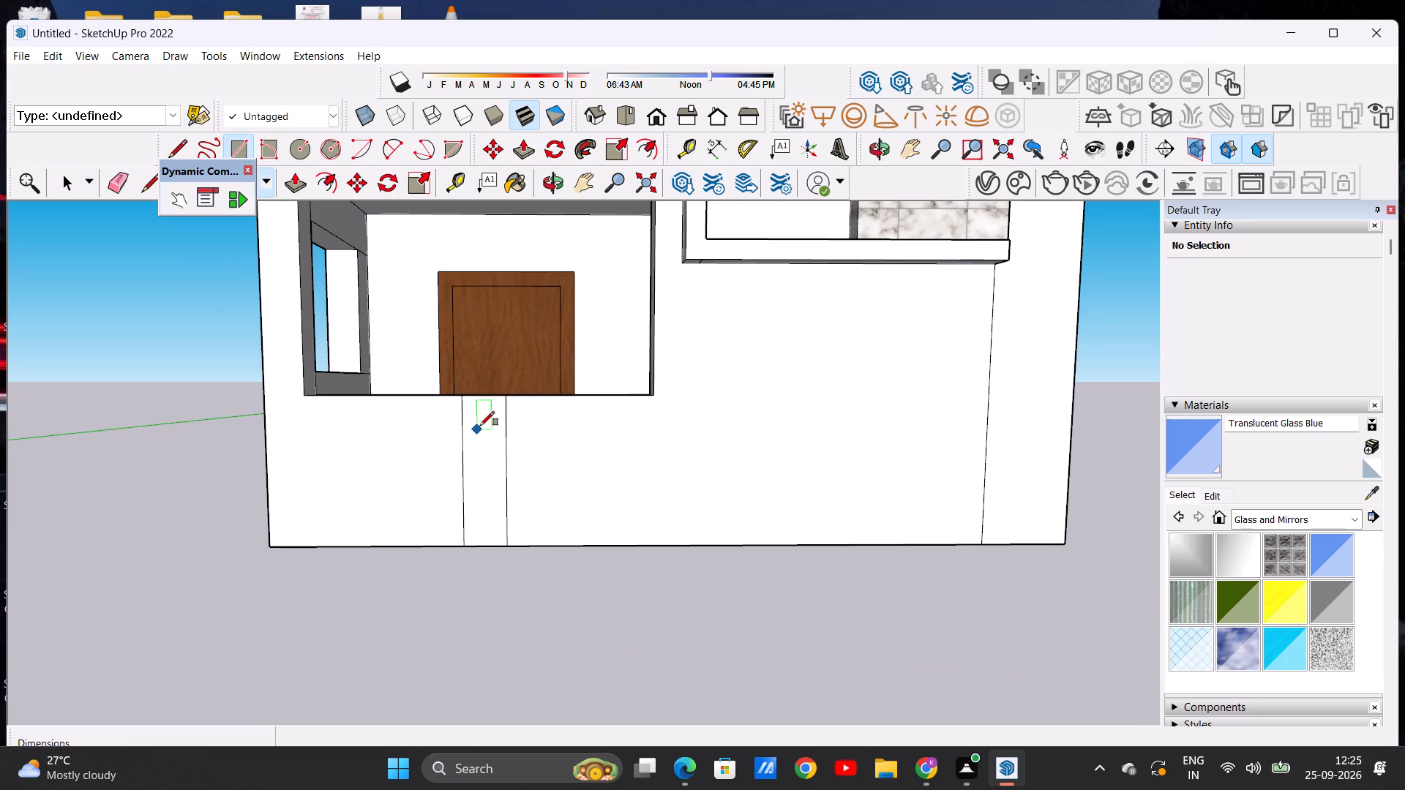
{"action": "scroll", "coordinate": [486, 422], "scroll_direction": "up", "scroll_amount": 10}
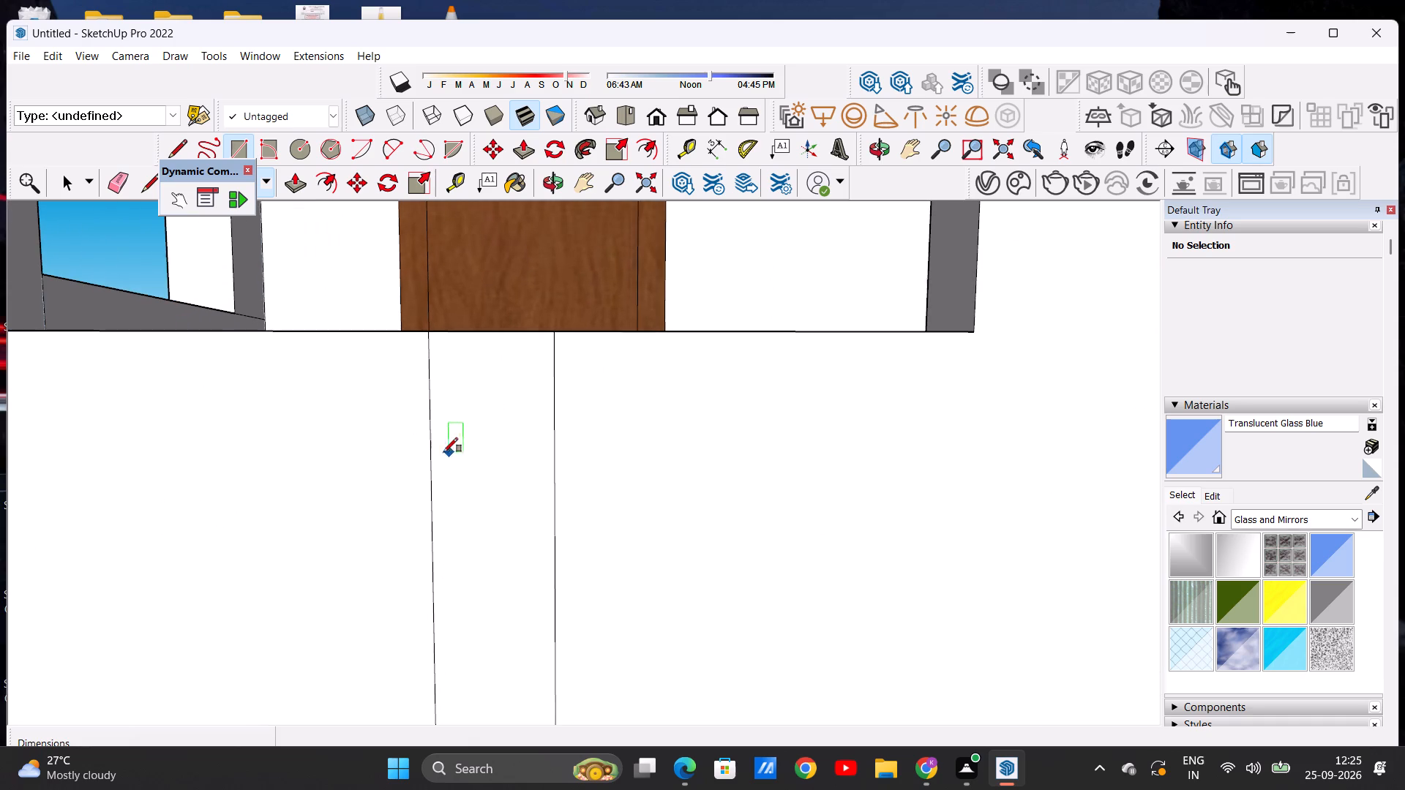
{"action": "left_click", "coordinate": [445, 454]}
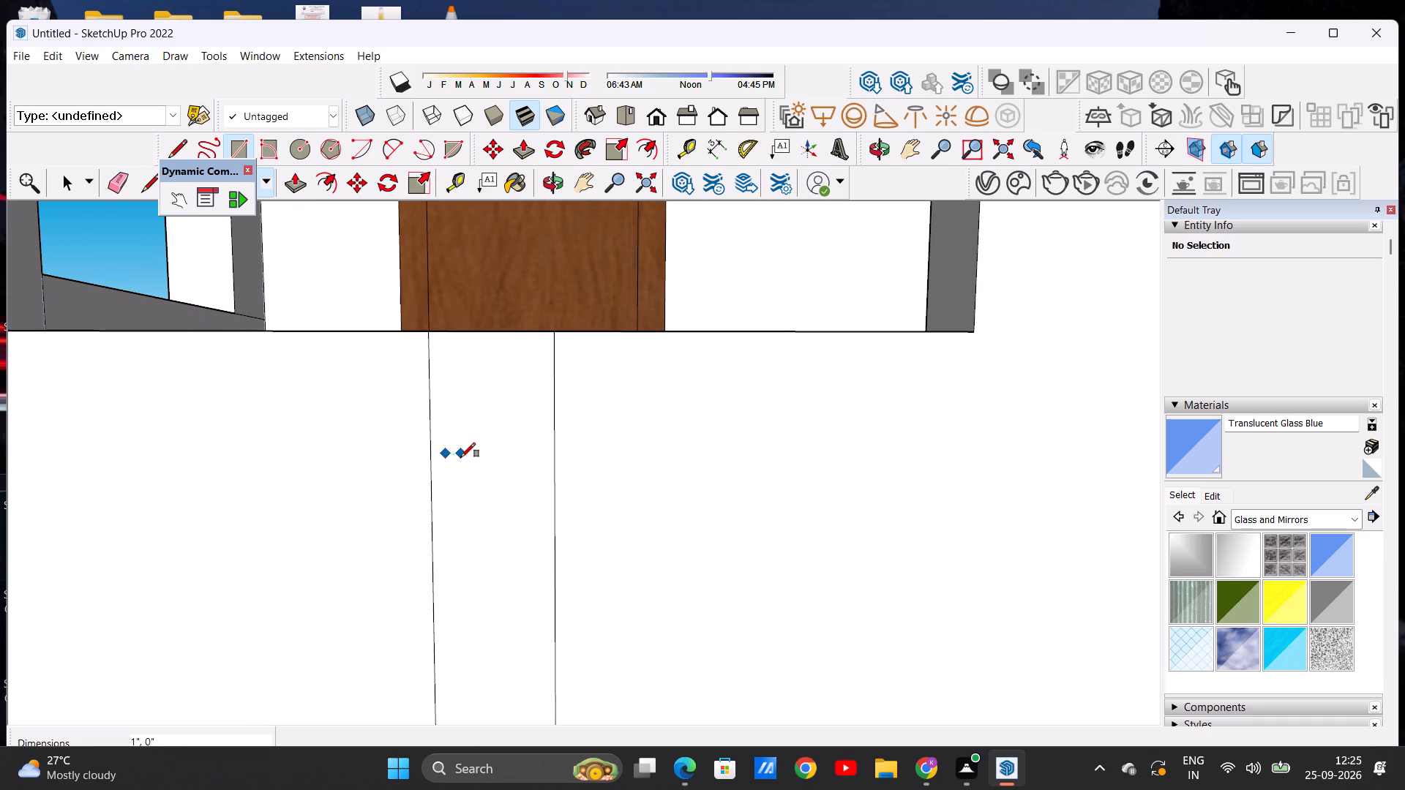
{"action": "left_click", "coordinate": [461, 457]}
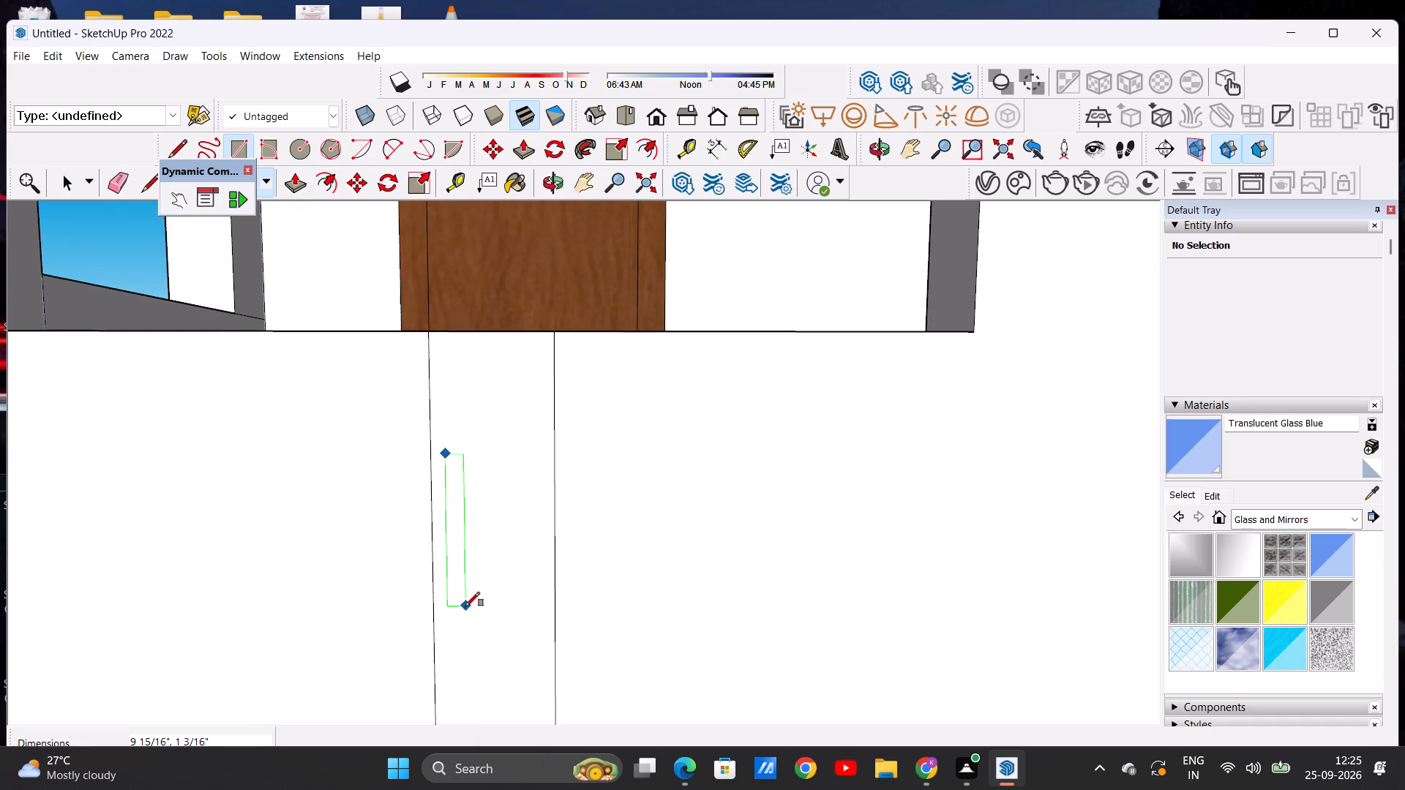
{"action": "left_click", "coordinate": [465, 606]}
{"action": "key", "text": "space"}
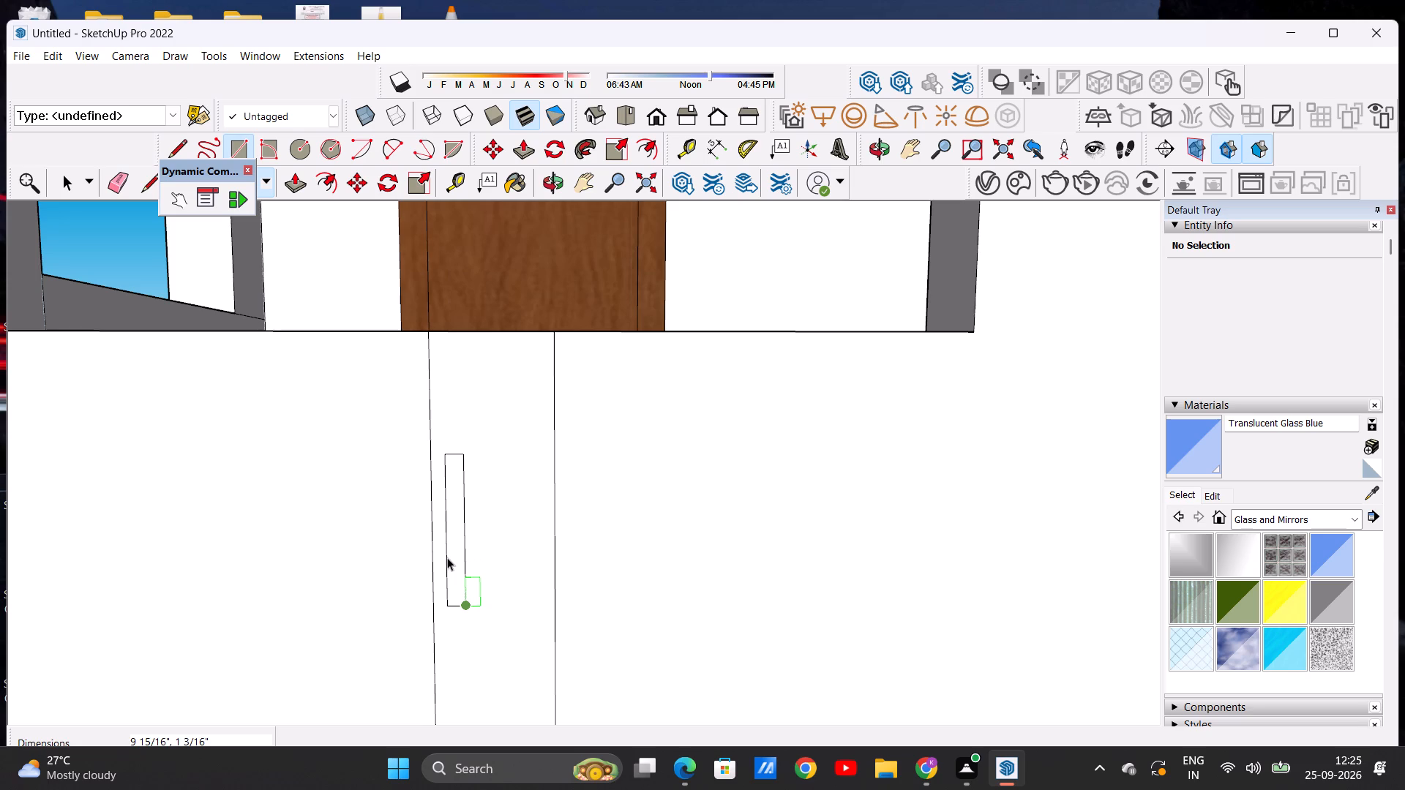
Copy the narrow rectangle about 3 13/16" horizontally toward the right edge of the central panel.
{"action": "double_click", "coordinate": [453, 551]}
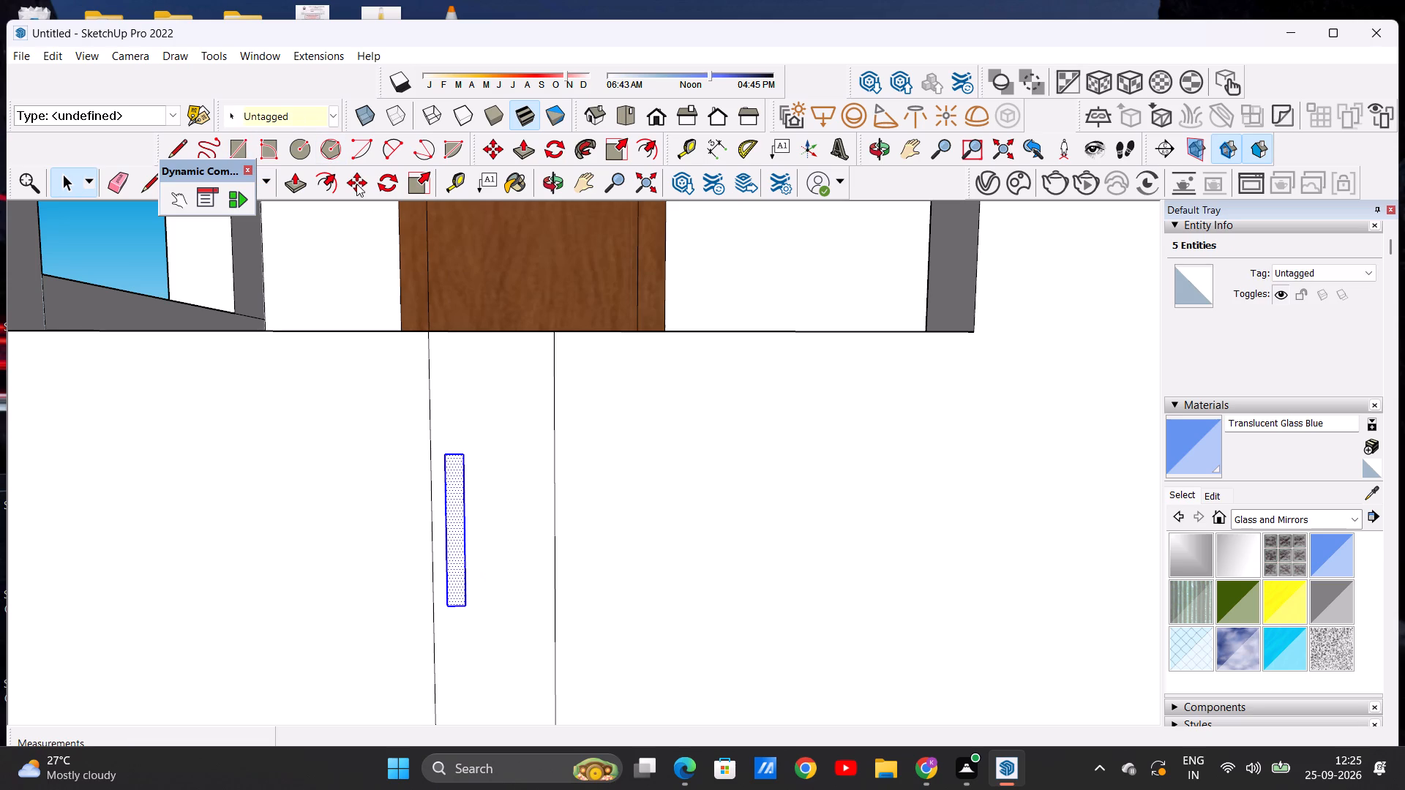
{"action": "left_click", "coordinate": [356, 184]}
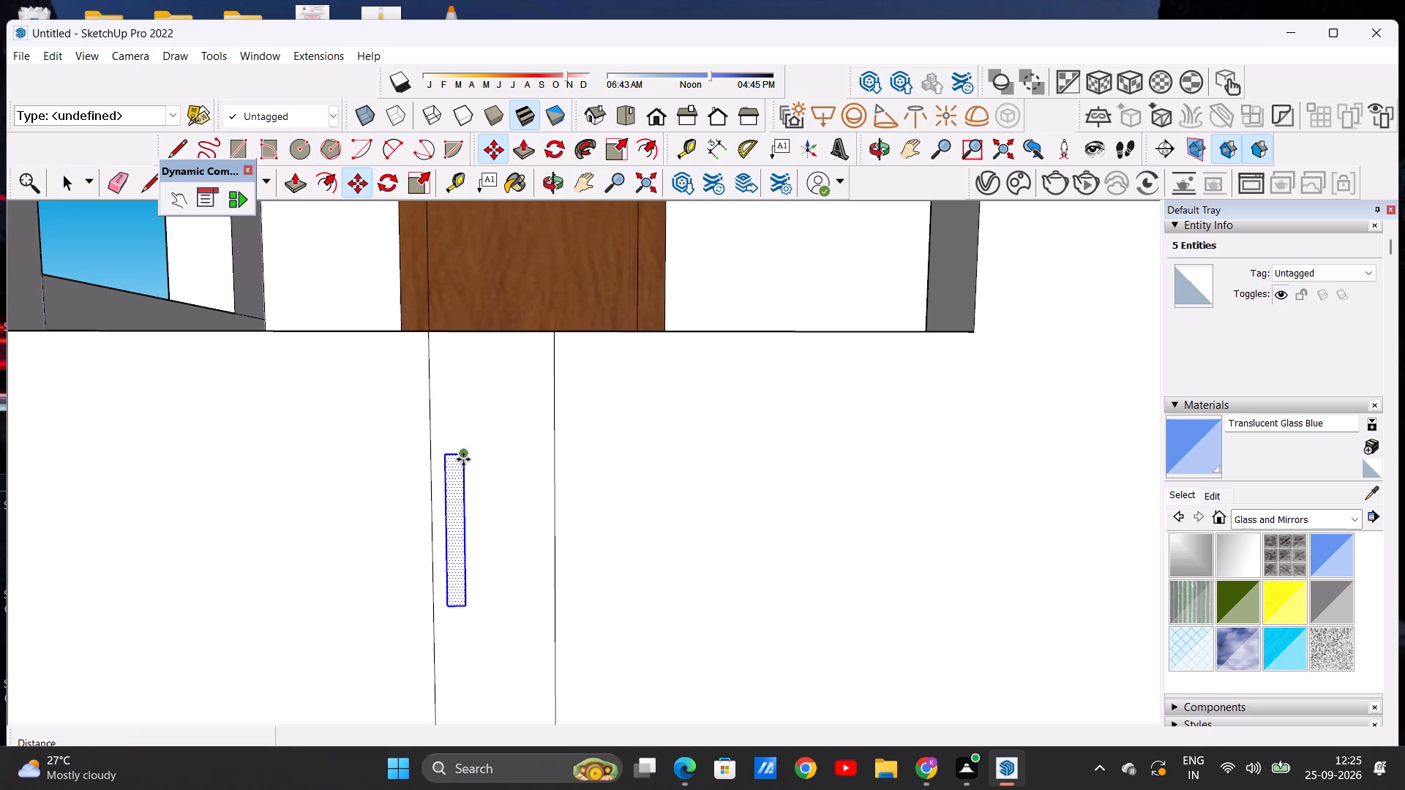
{"action": "left_click", "coordinate": [463, 459]}
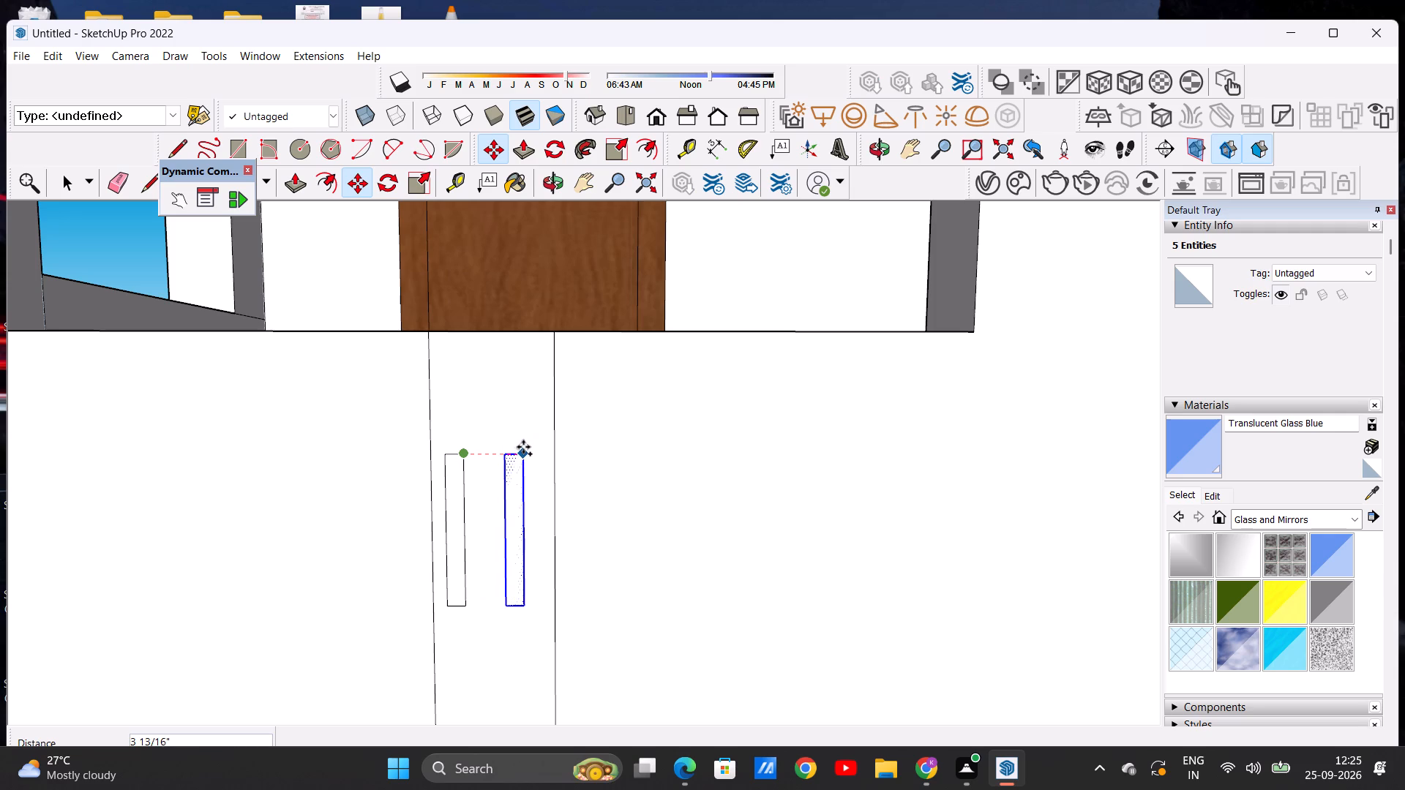
{"action": "left_click", "coordinate": [523, 447]}
{"action": "key", "text": "space"}
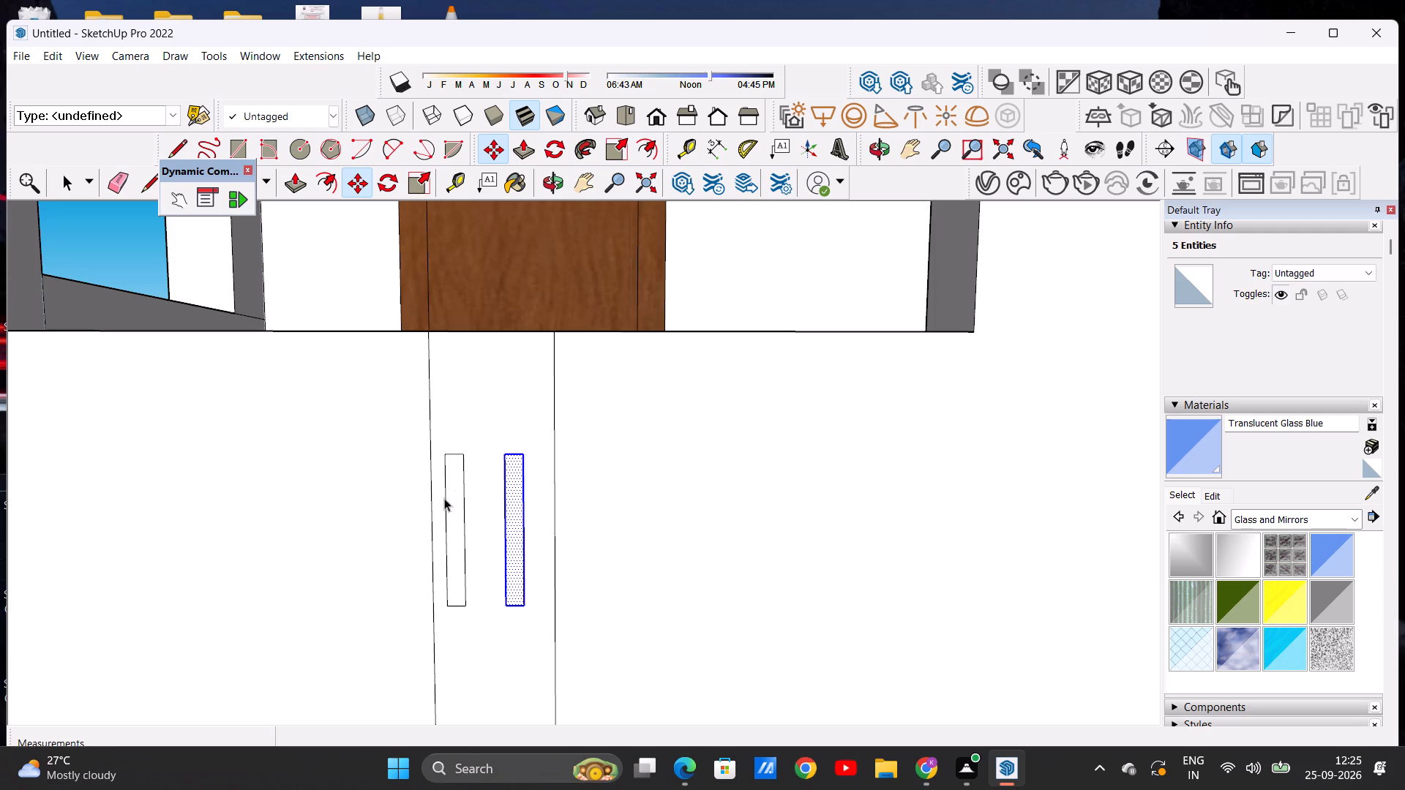
{"action": "scroll", "coordinate": [502, 416], "scroll_direction": "down", "scroll_amount": 7}
{"action": "left_click", "coordinate": [2, 546]}
{"action": "left_click", "coordinate": [59, 538]}
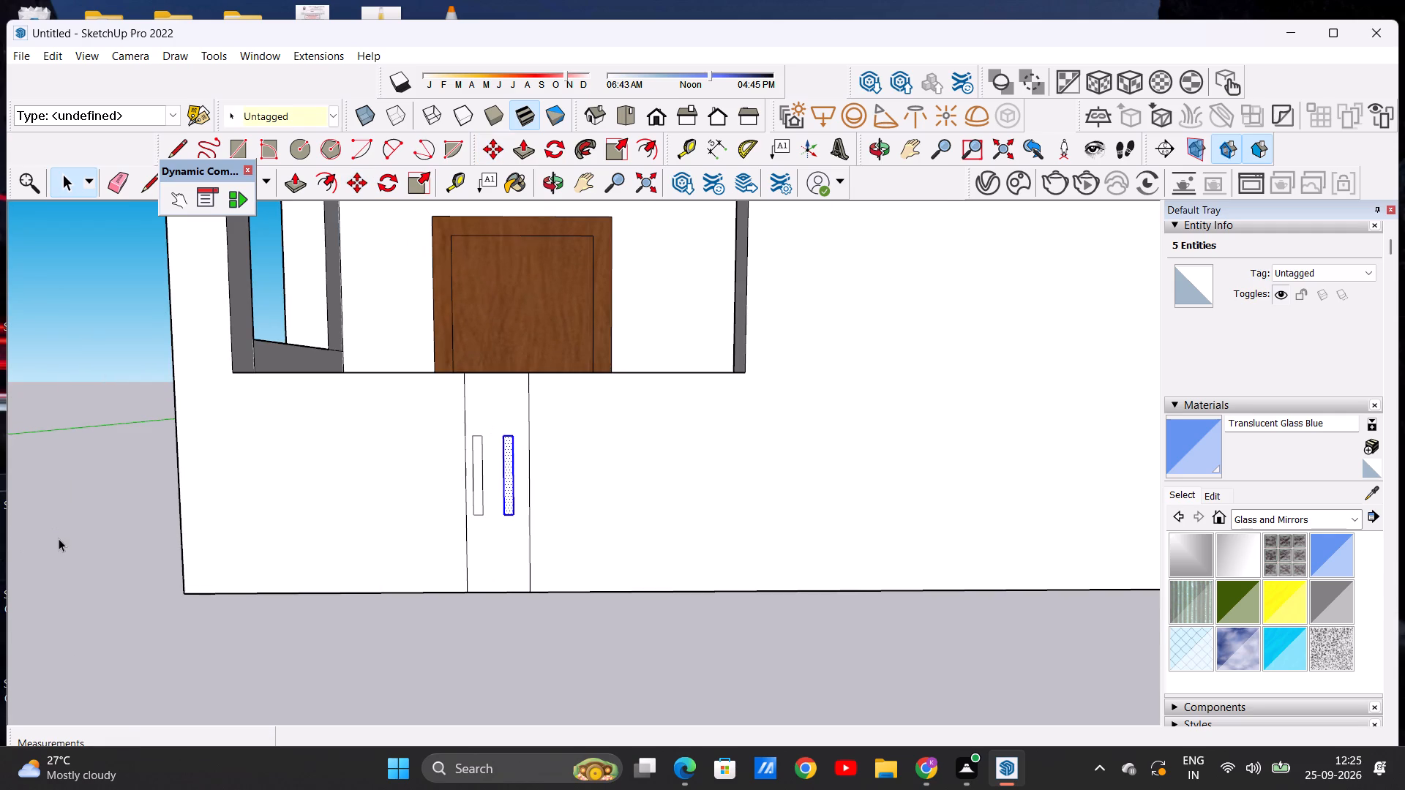
Move the left narrow rectangle horizontally closer to its copy so the pair sits near the middle of the central panel.
{"action": "scroll", "coordinate": [402, 520], "scroll_direction": "up", "scroll_amount": 6}
{"action": "double_click", "coordinate": [531, 473]}
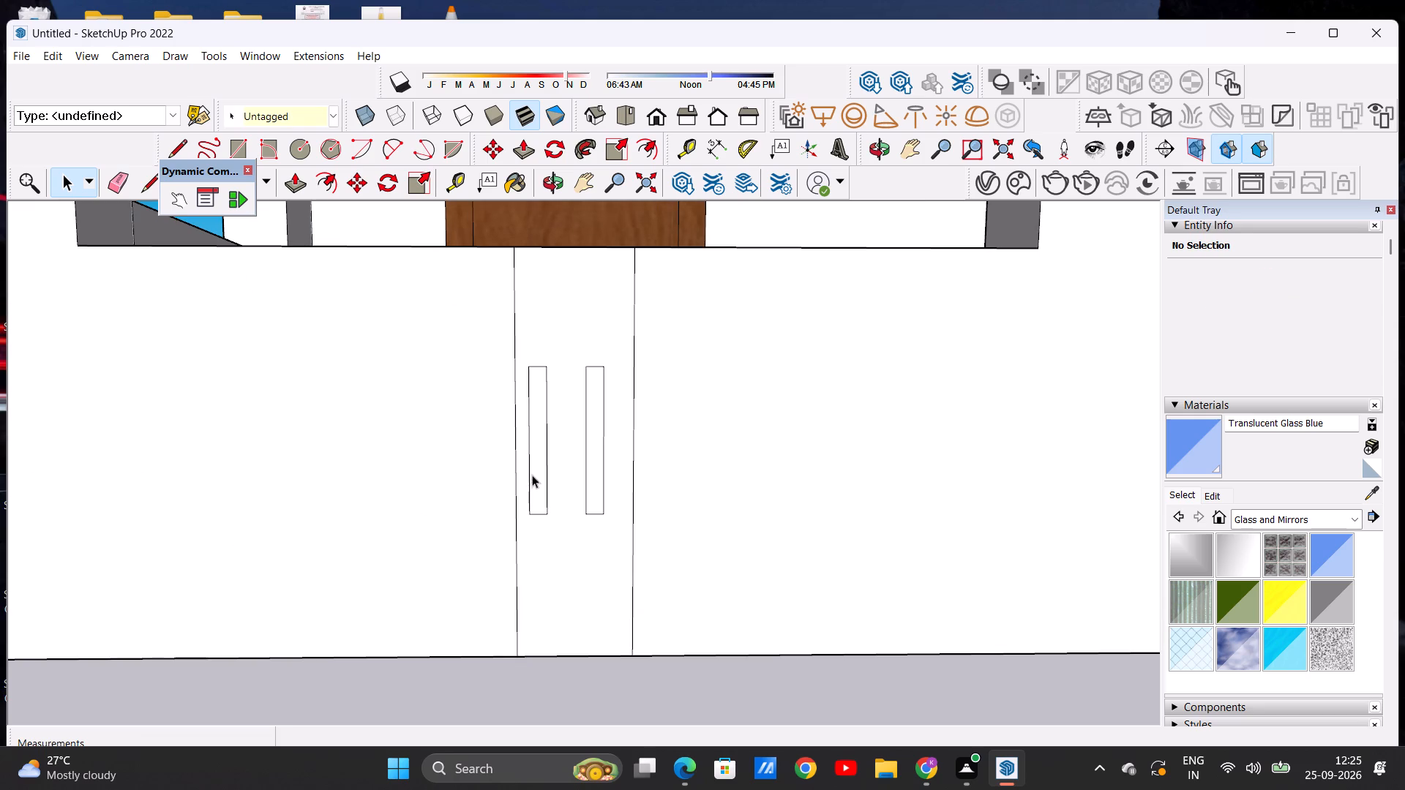
{"action": "left_click", "coordinate": [535, 473]}
{"action": "left_click", "coordinate": [535, 473]}
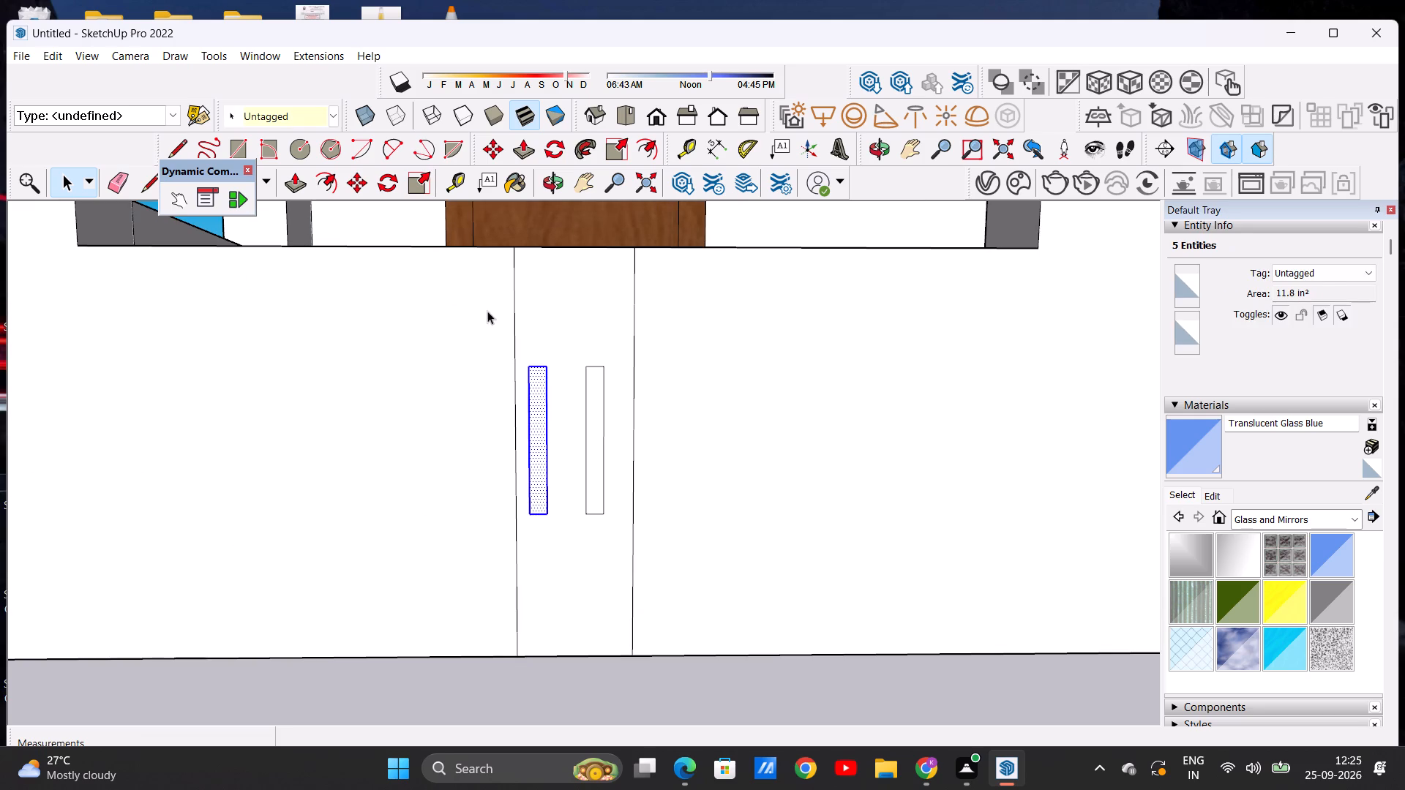
{"action": "left_click", "coordinate": [353, 179]}
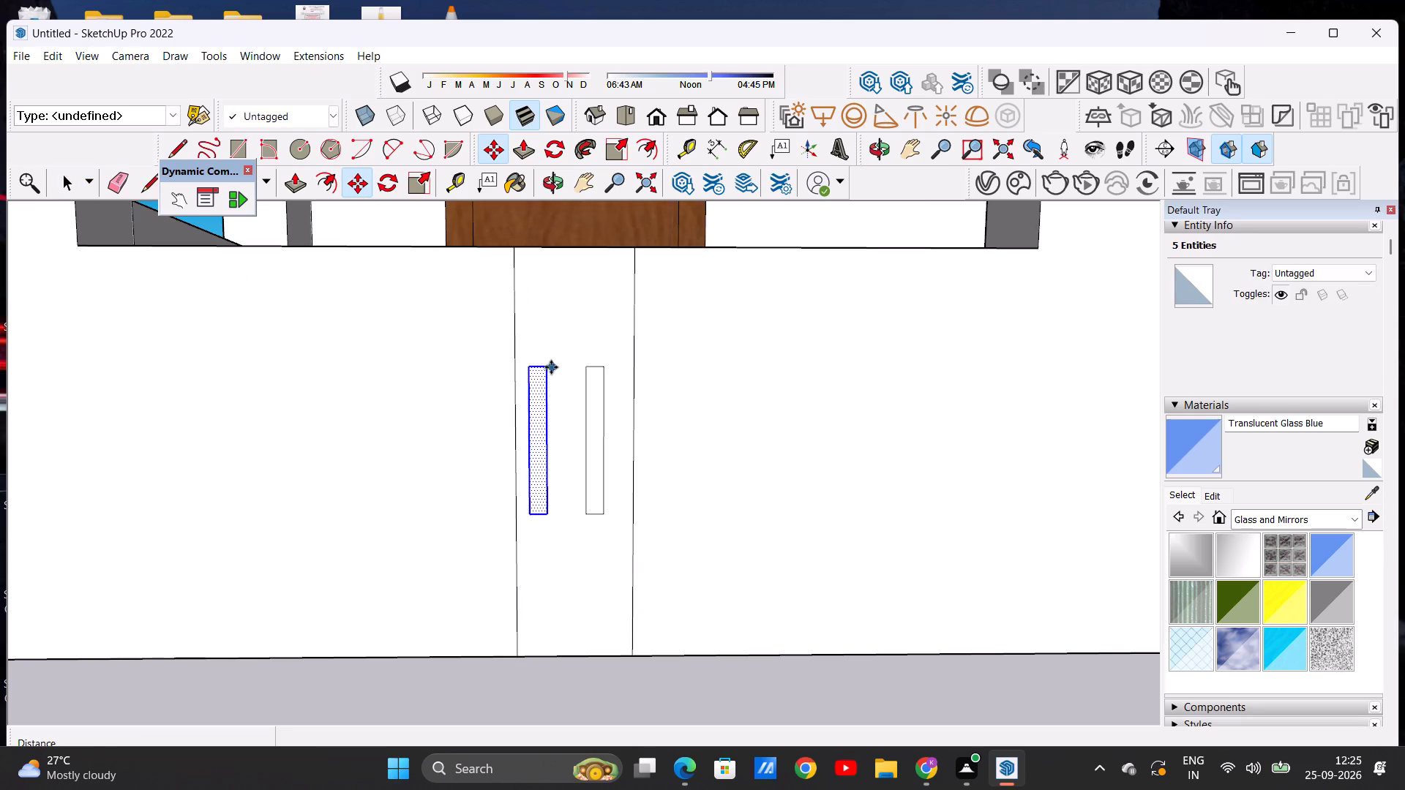
{"action": "left_click", "coordinate": [547, 364]}
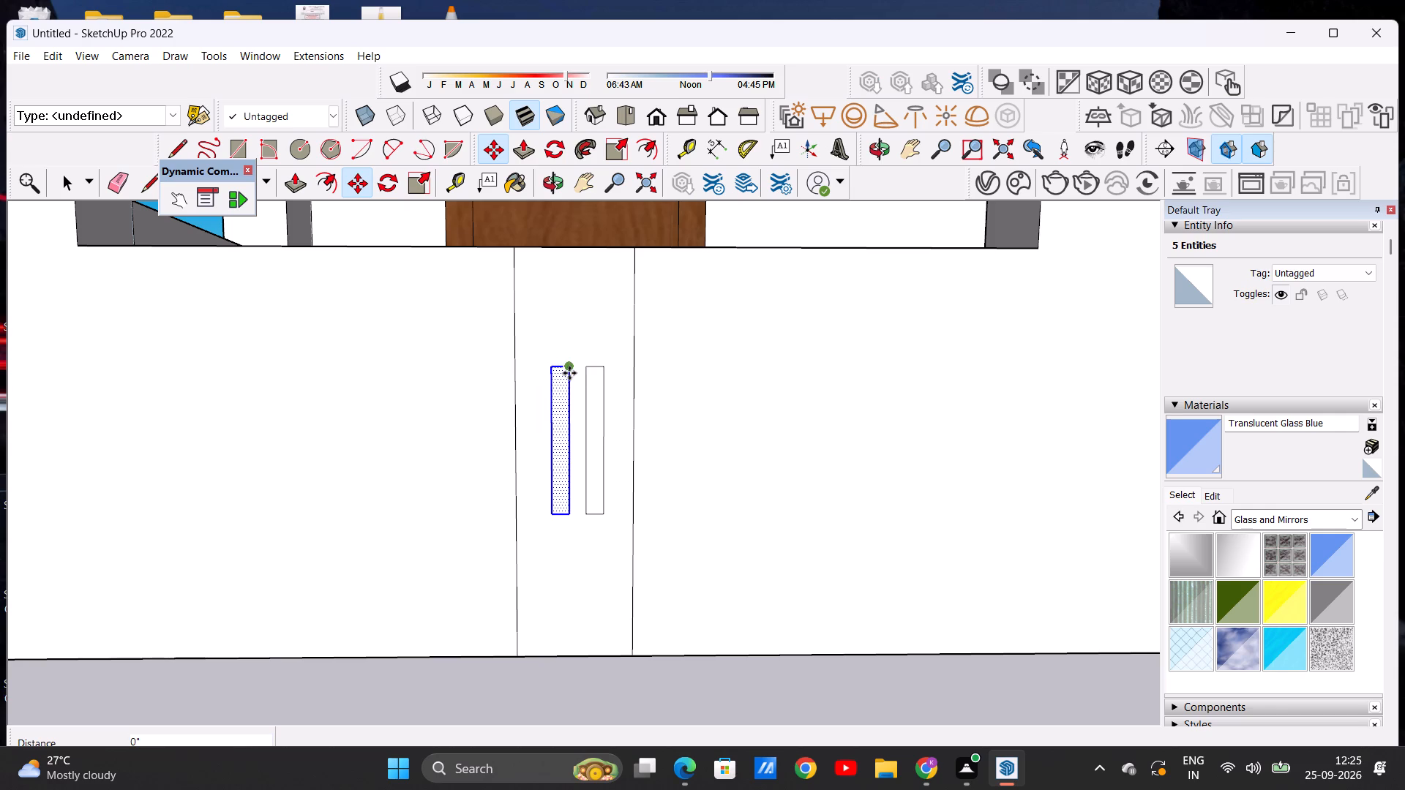
{"action": "left_click", "coordinate": [569, 373]}
{"action": "key", "text": "space"}
{"action": "scroll", "coordinate": [559, 356], "scroll_direction": "down", "scroll_amount": 11}
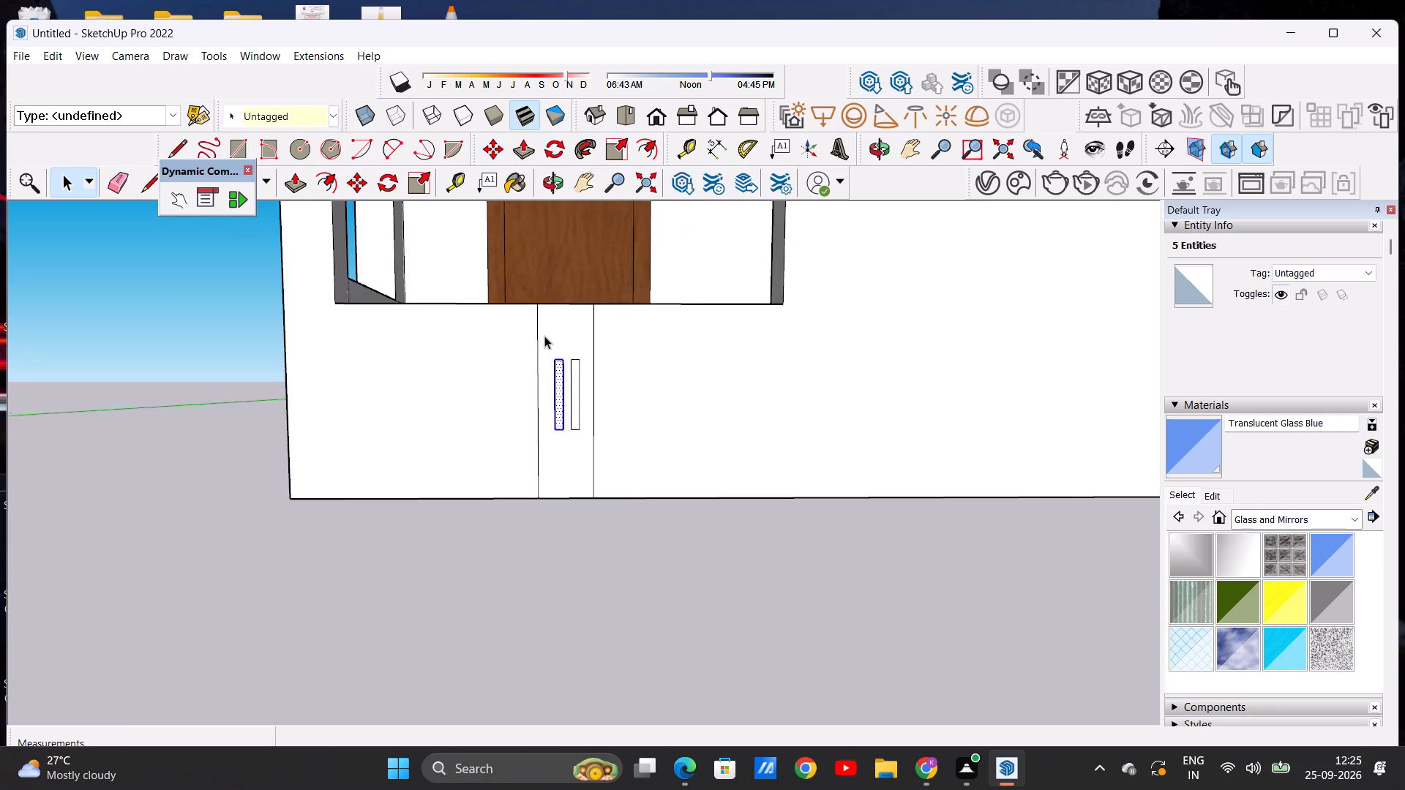
{"action": "scroll", "coordinate": [544, 336], "scroll_direction": "down", "scroll_amount": 3}
{"action": "left_click", "coordinate": [476, 448]}
Examine the central panel and its pair of narrow rectangles, close up and within the whole front facade.
{"action": "scroll", "coordinate": [561, 354], "scroll_direction": "up", "scroll_amount": 7}
{"action": "scroll", "coordinate": [570, 383], "scroll_direction": "down", "scroll_amount": 3}
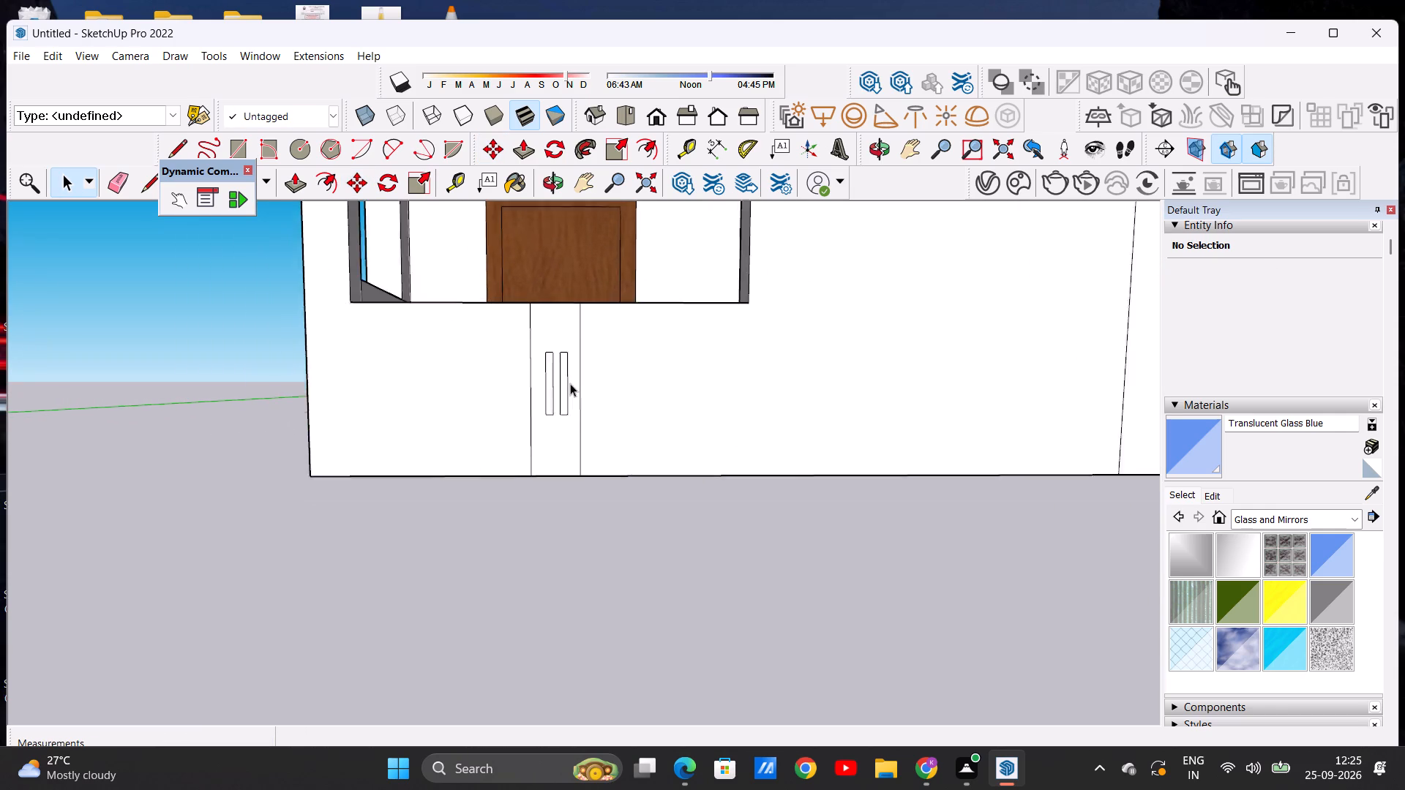
{"action": "scroll", "coordinate": [570, 383], "scroll_direction": "down", "scroll_amount": 2}
{"action": "middle_click_drag", "start_coordinate": [566, 395], "coordinate": [555, 434]}
{"action": "scroll", "coordinate": [552, 393], "scroll_direction": "up", "scroll_amount": 5}
{"action": "scroll", "coordinate": [572, 391], "scroll_direction": "down", "scroll_amount": 2}
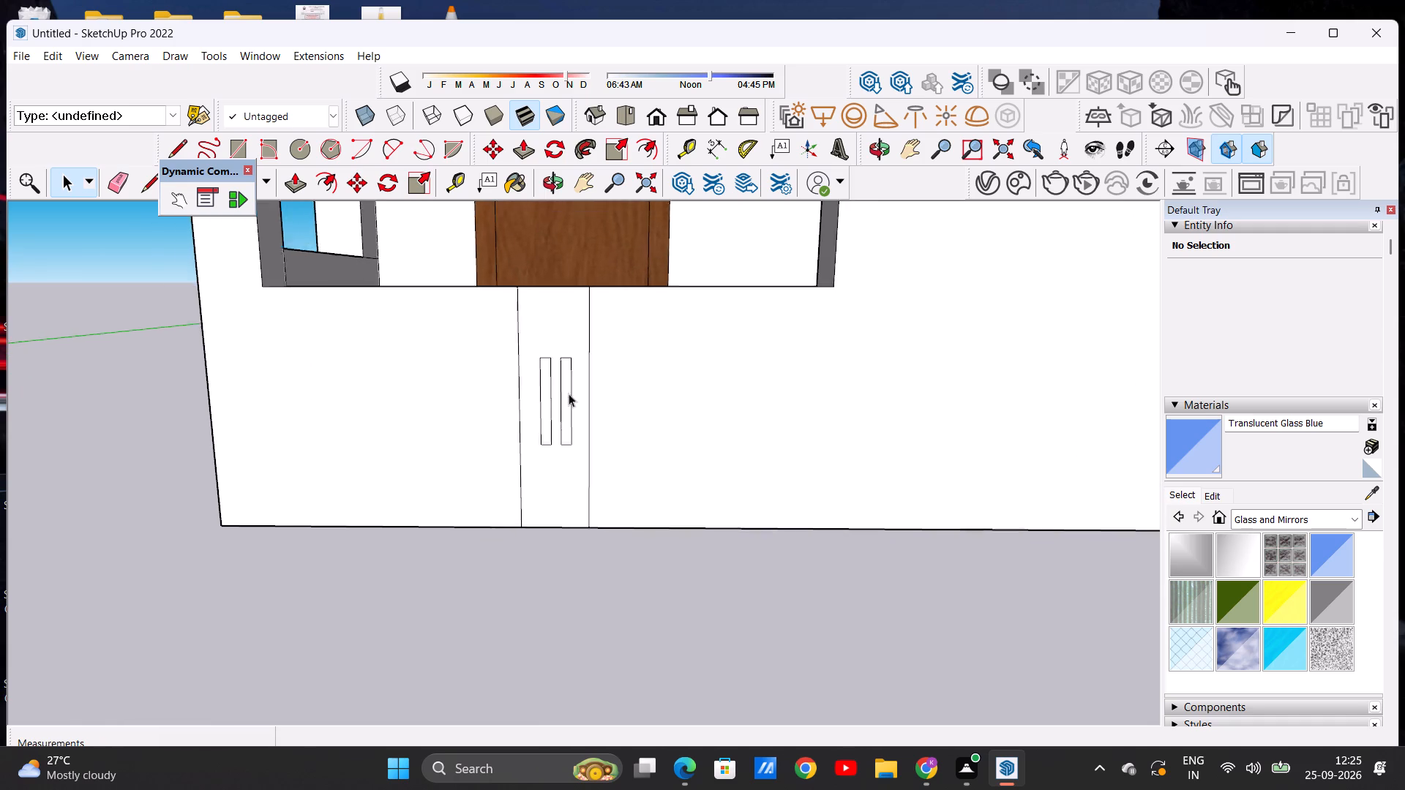
{"action": "scroll", "coordinate": [569, 394], "scroll_direction": "down", "scroll_amount": 13}
{"action": "scroll", "coordinate": [628, 392], "scroll_direction": "up", "scroll_amount": 4}
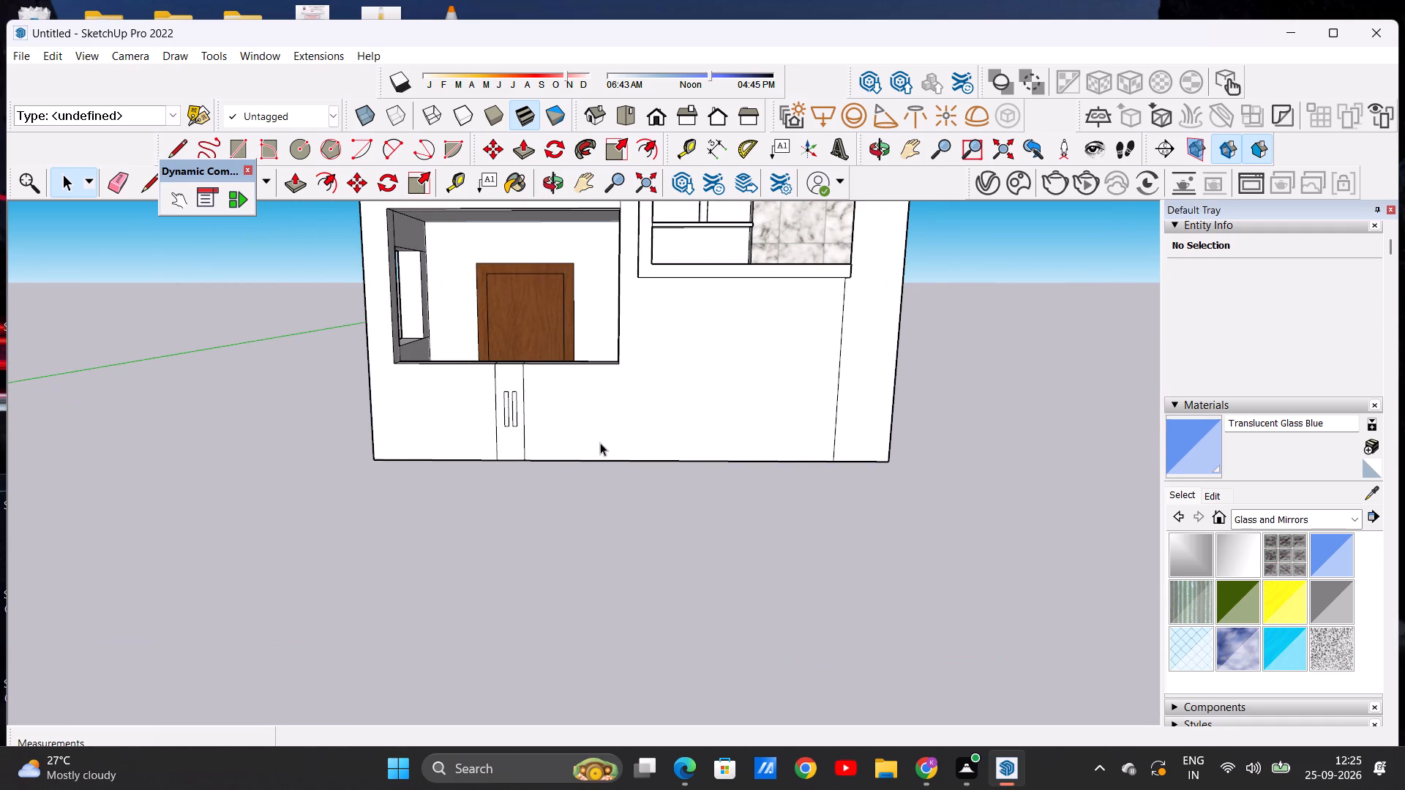
{"action": "scroll", "coordinate": [607, 437], "scroll_direction": "up", "scroll_amount": 2}
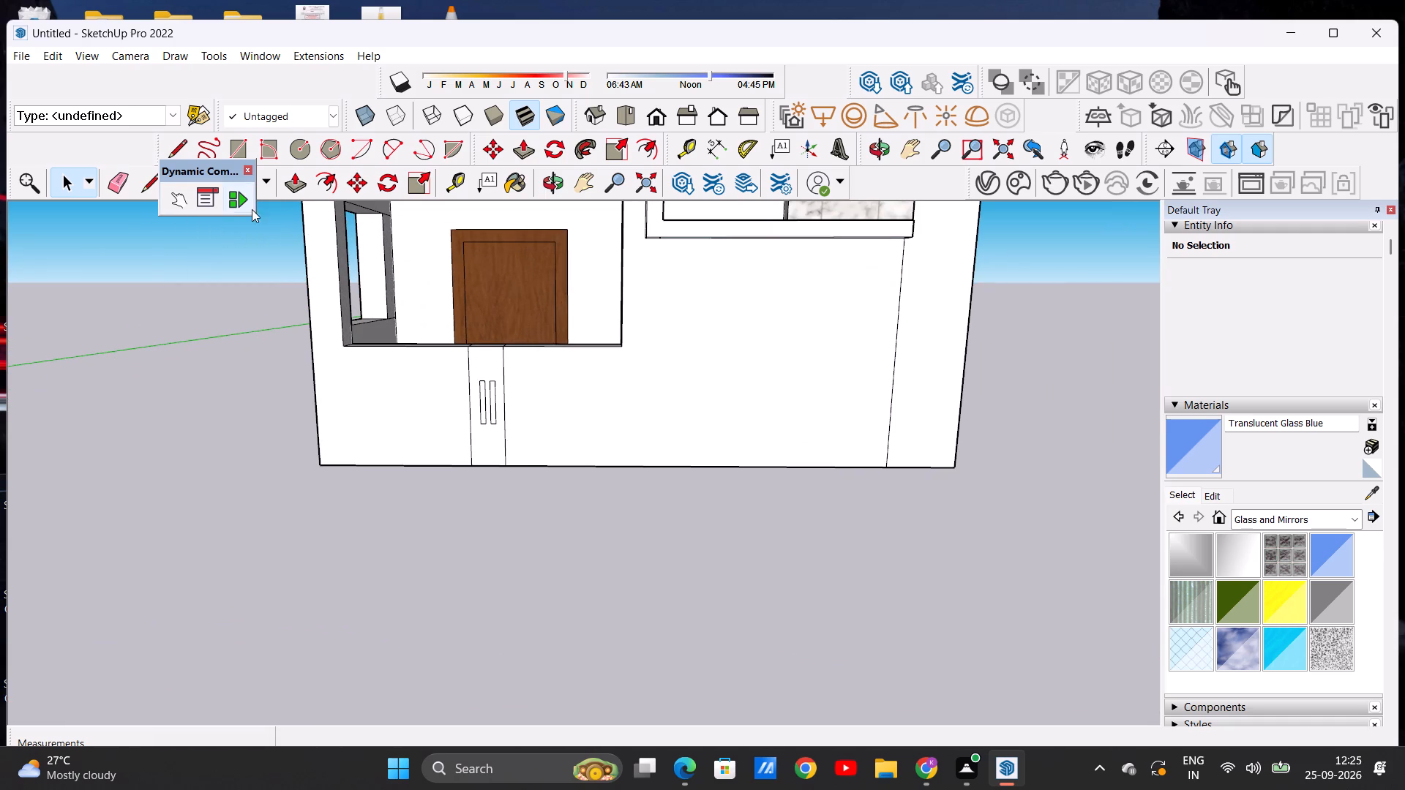
{"action": "scroll", "coordinate": [563, 424], "scroll_direction": "down", "scroll_amount": 3}
{"action": "middle_click_drag", "start_coordinate": [570, 467], "coordinate": [569, 466]}
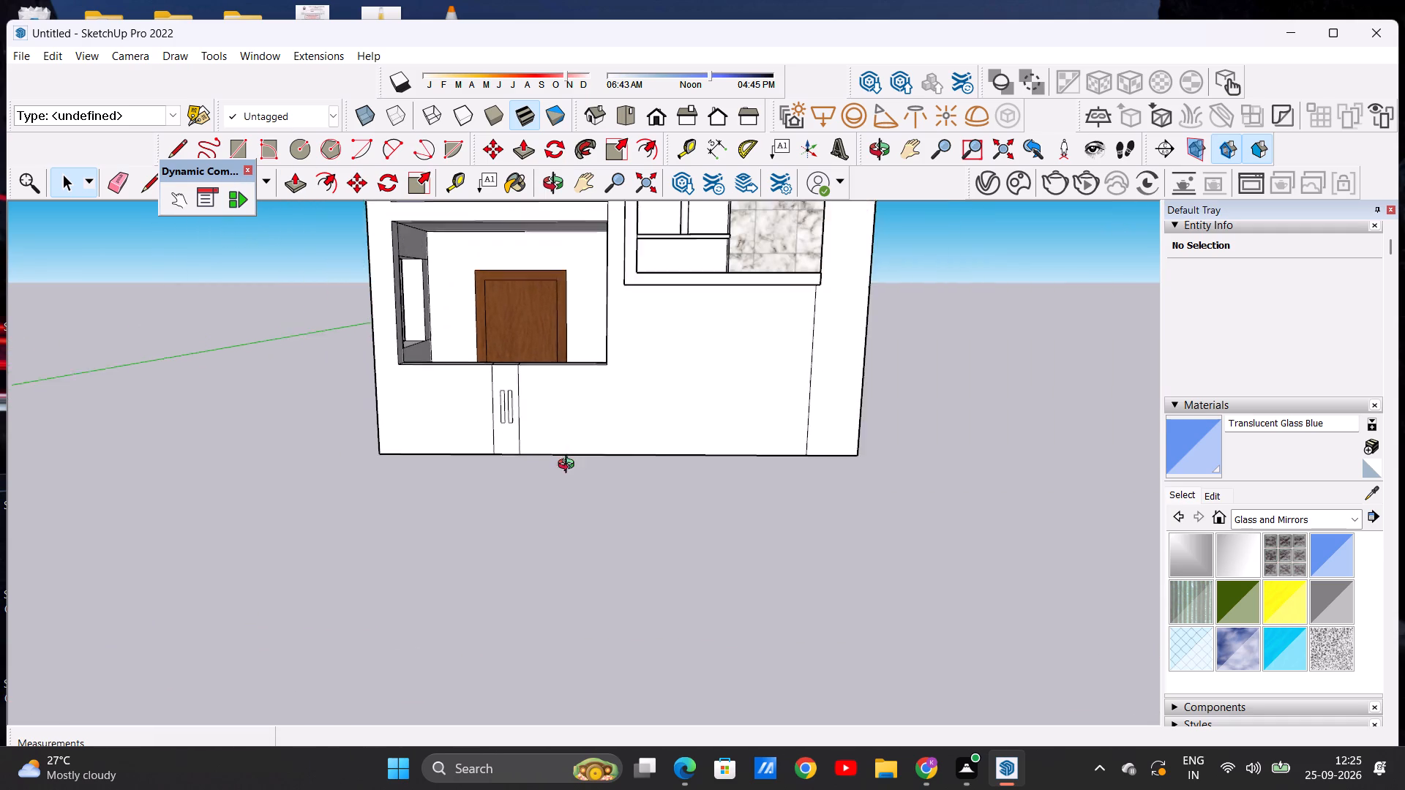
{"action": "middle_click_drag", "start_coordinate": [569, 466], "coordinate": [547, 416]}
{"action": "scroll", "coordinate": [550, 417], "scroll_direction": "down", "scroll_amount": 5}
{"action": "middle_click_drag", "start_coordinate": [547, 427], "coordinate": [569, 456]}
Draw two vertical lines, each about 2' 3 5/8", from the porch opening's lower corners down to the base of the low front wall.
{"action": "scroll", "coordinate": [490, 397], "scroll_direction": "up", "scroll_amount": 1}
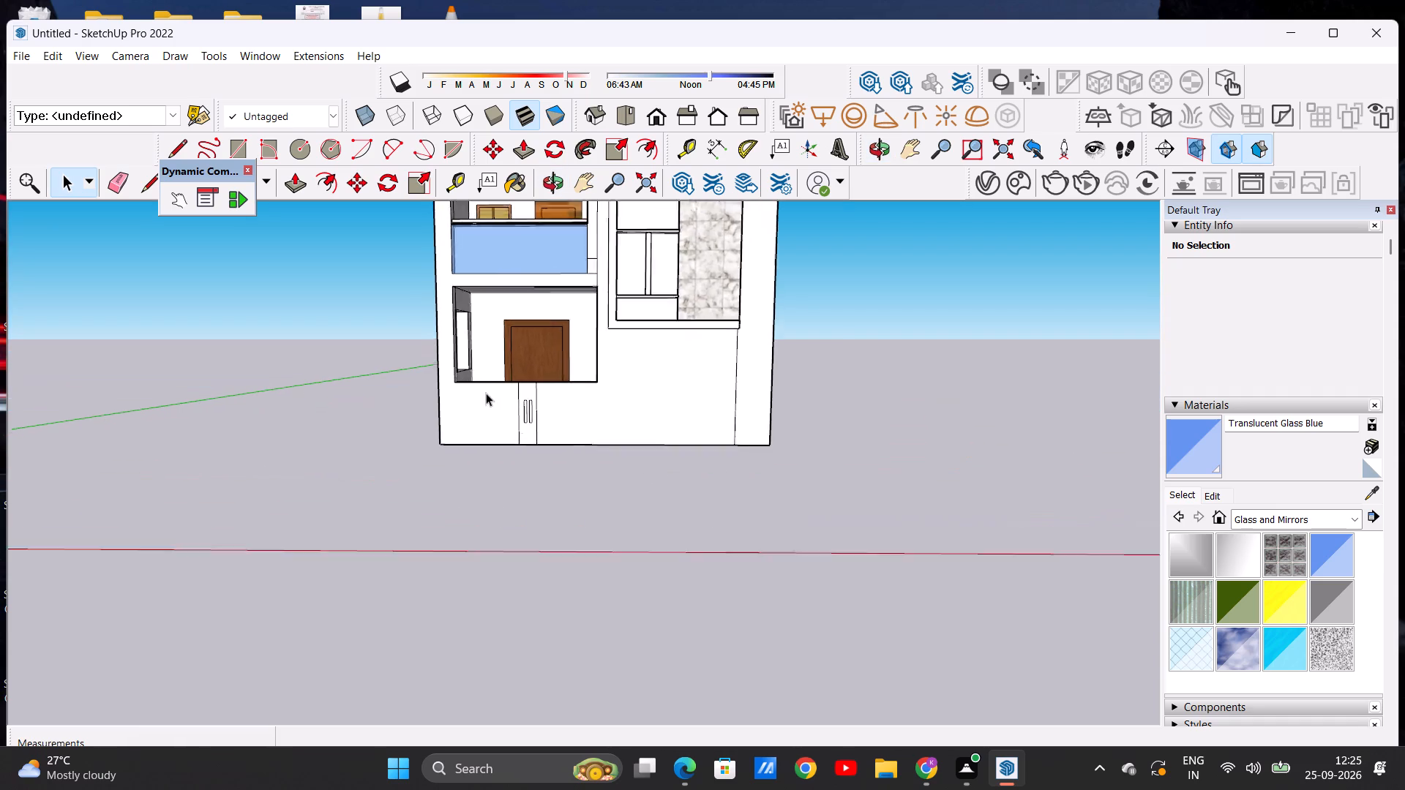
{"action": "scroll", "coordinate": [486, 393], "scroll_direction": "up", "scroll_amount": 3}
{"action": "left_click", "coordinate": [176, 143]}
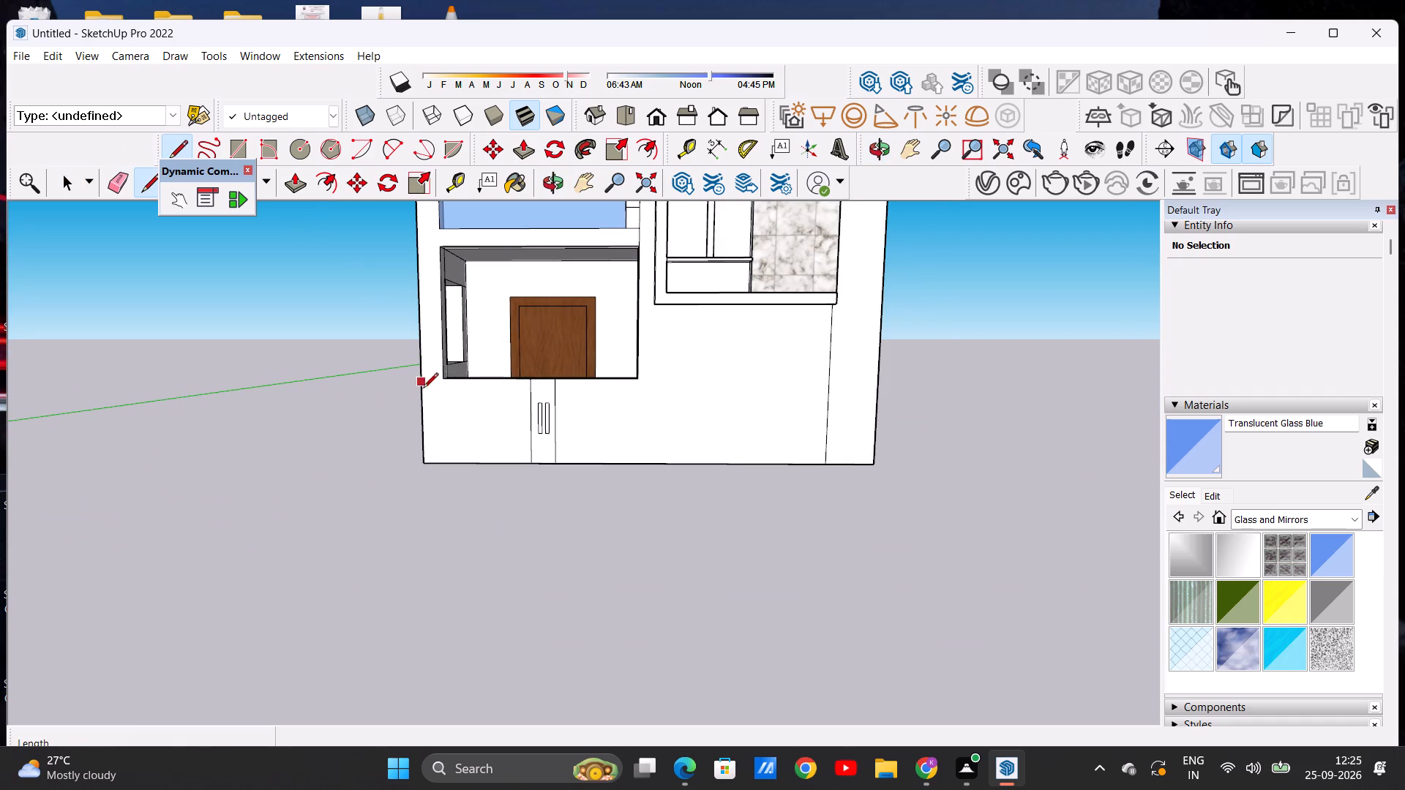
{"action": "scroll", "coordinate": [427, 401], "scroll_direction": "up", "scroll_amount": 10}
{"action": "left_click", "coordinate": [432, 350]}
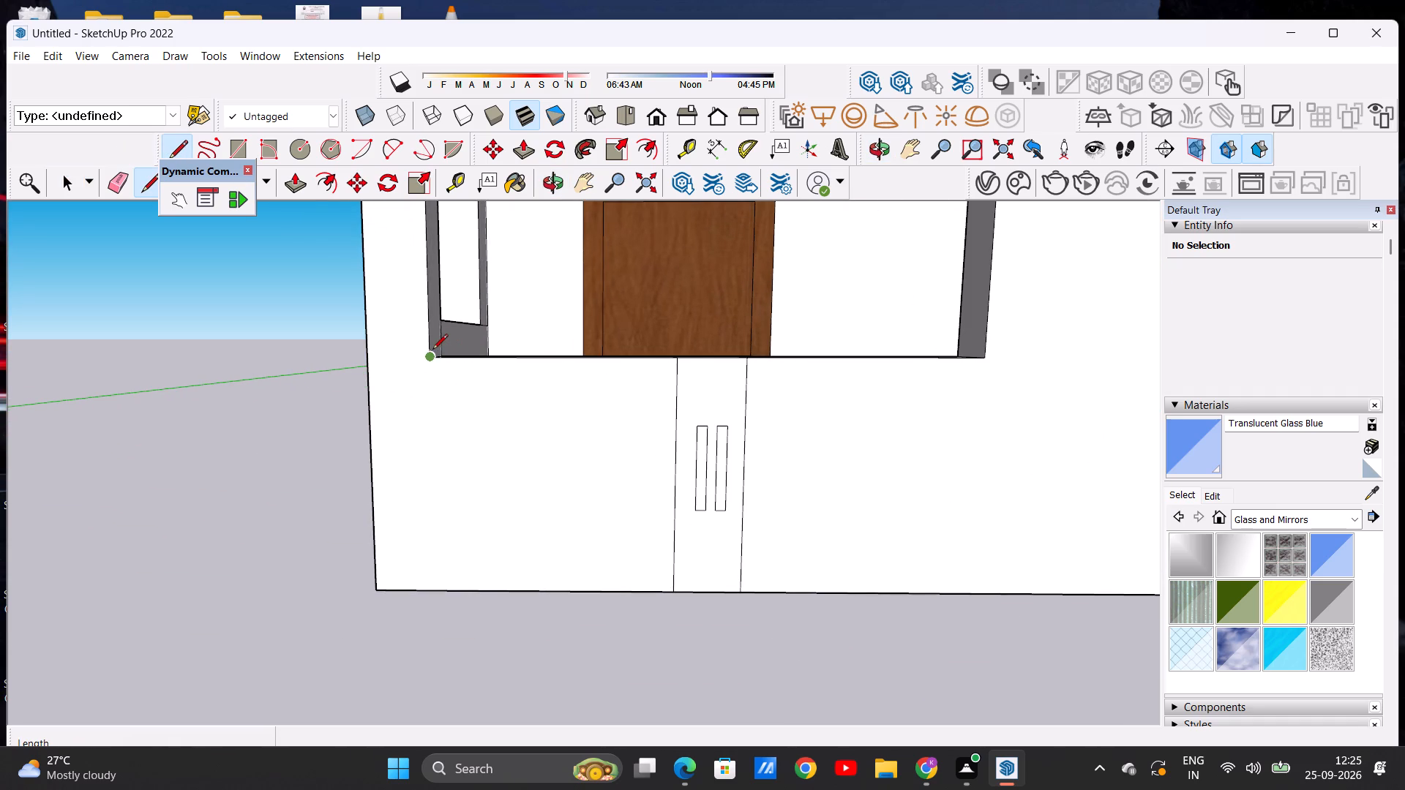
{"action": "left_click", "coordinate": [439, 592]}
{"action": "left_click", "coordinate": [984, 357]}
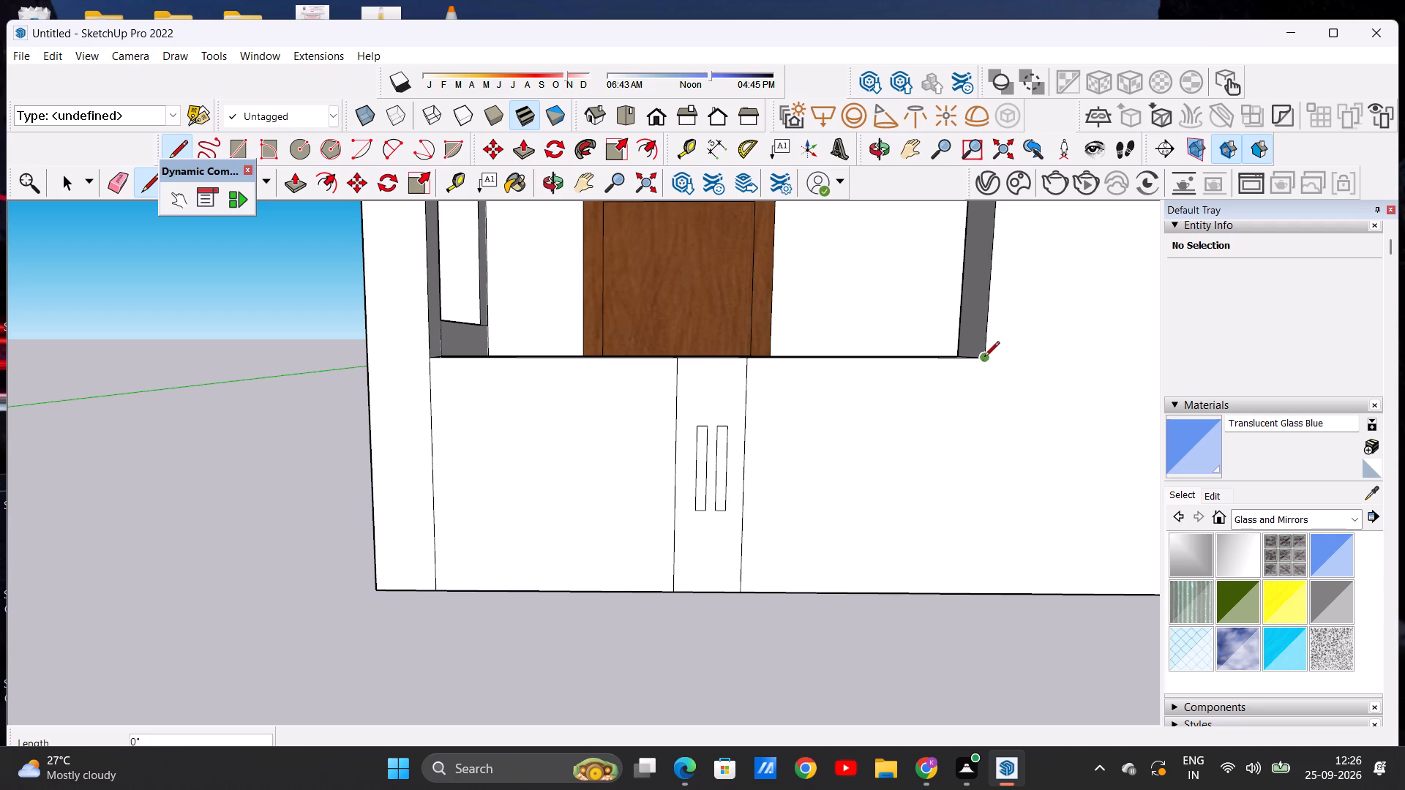
{"action": "left_click", "coordinate": [970, 587]}
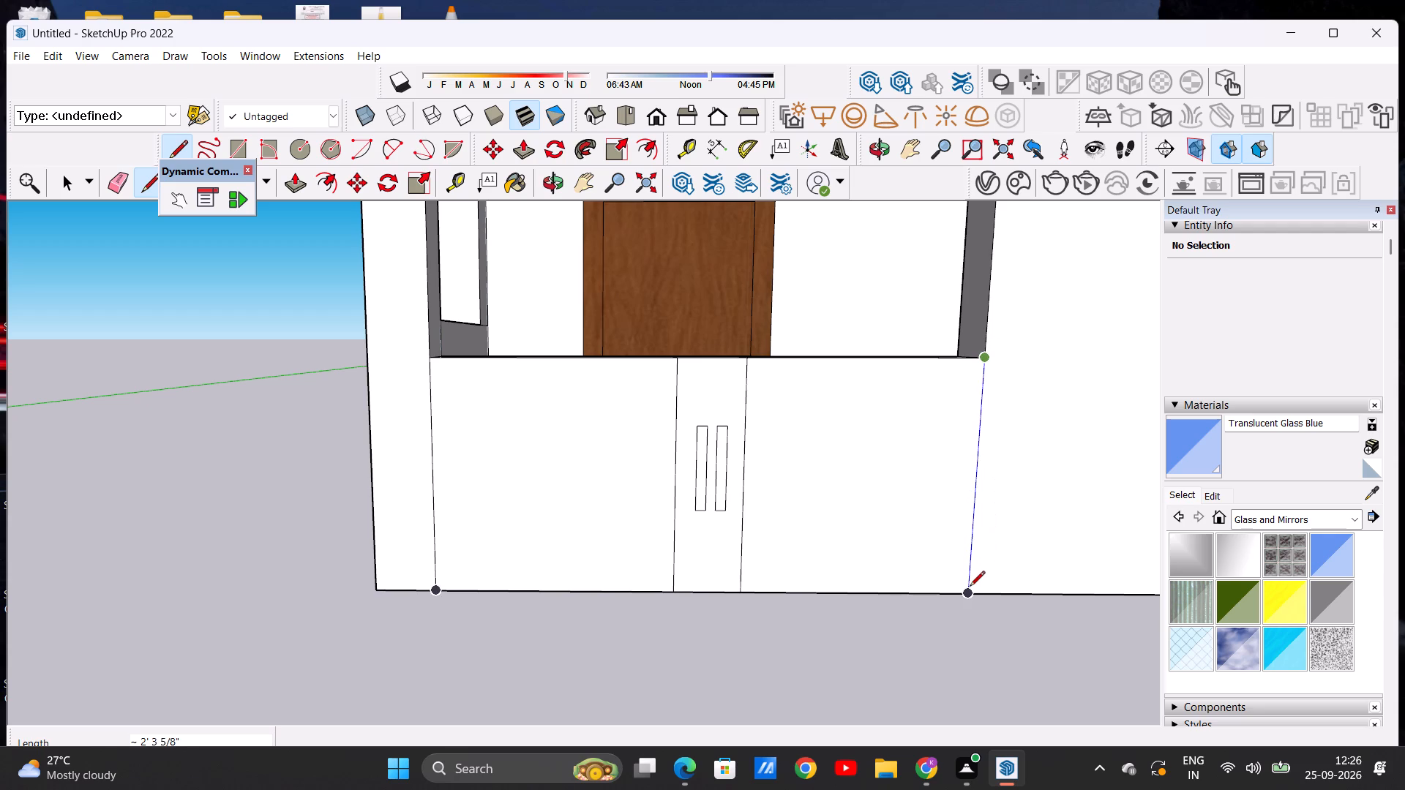
{"action": "key", "text": "space"}
Examine the divided low front wall within the whole front facade, from several angles and distances.
{"action": "scroll", "coordinate": [667, 520], "scroll_direction": "down", "scroll_amount": 9}
{"action": "middle_click_drag", "start_coordinate": [702, 550], "coordinate": [669, 551]}
{"action": "scroll", "coordinate": [627, 535], "scroll_direction": "down", "scroll_amount": 3}
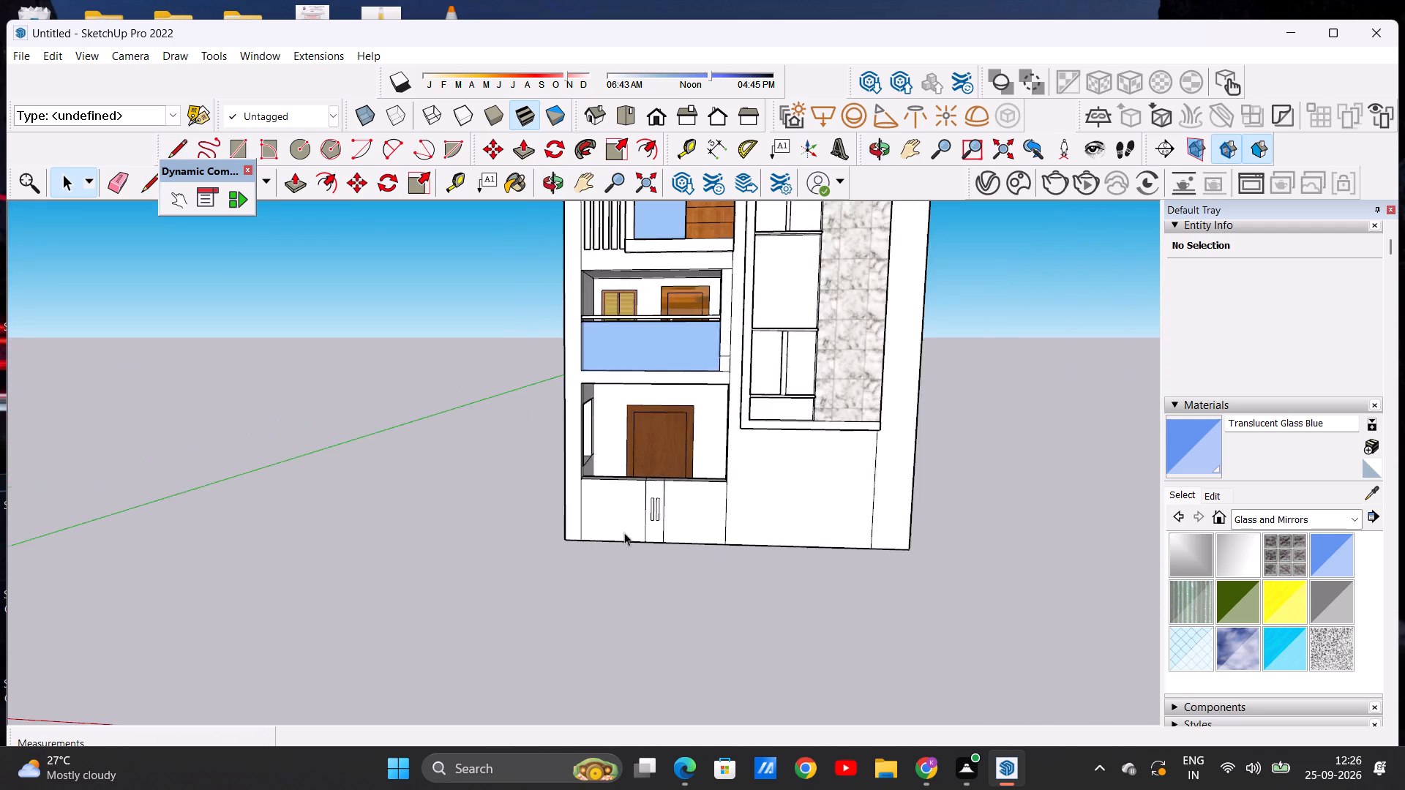
{"action": "scroll", "coordinate": [624, 533], "scroll_direction": "down", "scroll_amount": 6}
{"action": "scroll", "coordinate": [852, 467], "scroll_direction": "up", "scroll_amount": 6}
{"action": "middle_click_drag", "start_coordinate": [599, 530], "coordinate": [603, 548]}
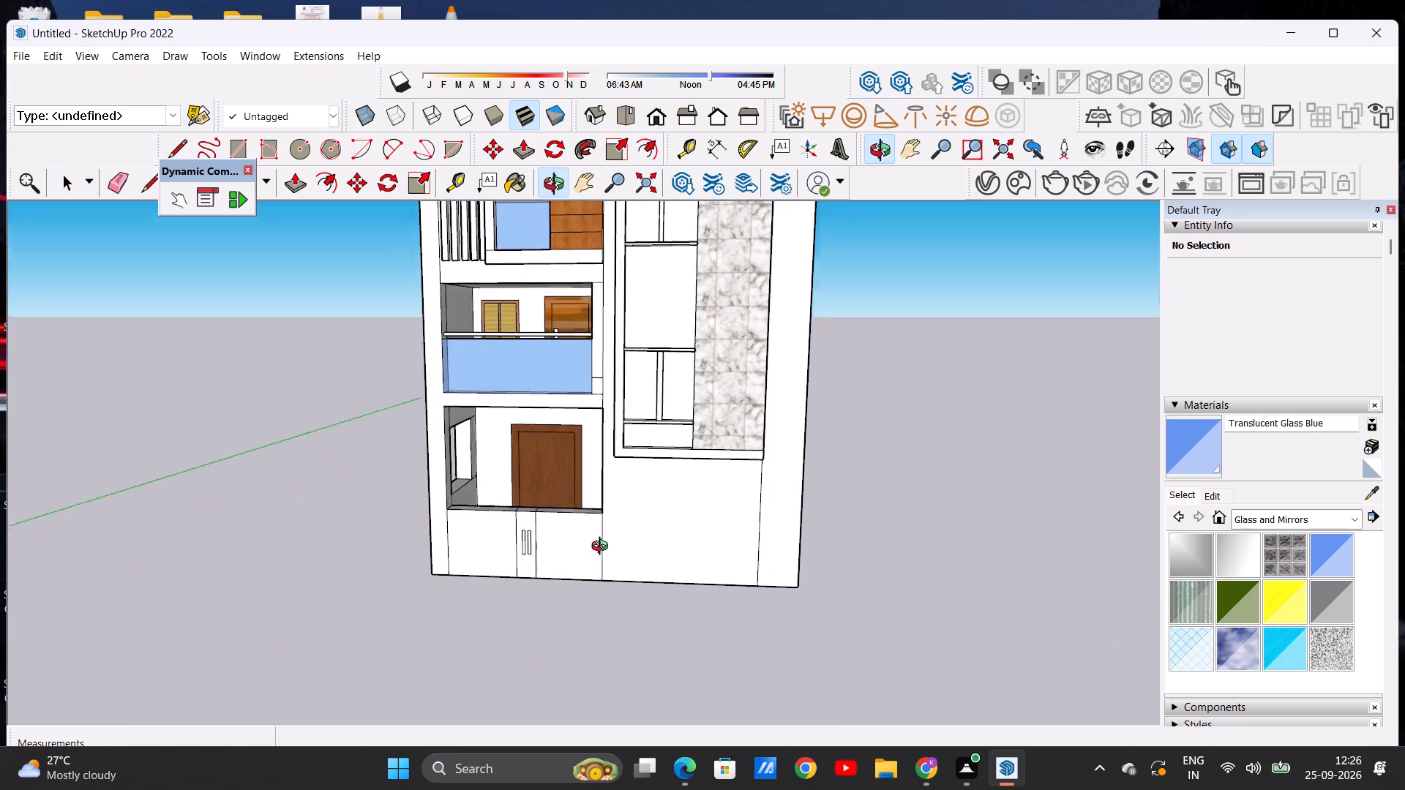
{"action": "middle_click_drag", "start_coordinate": [603, 548], "coordinate": [638, 484]}
{"action": "scroll", "coordinate": [602, 534], "scroll_direction": "down", "scroll_amount": 6}
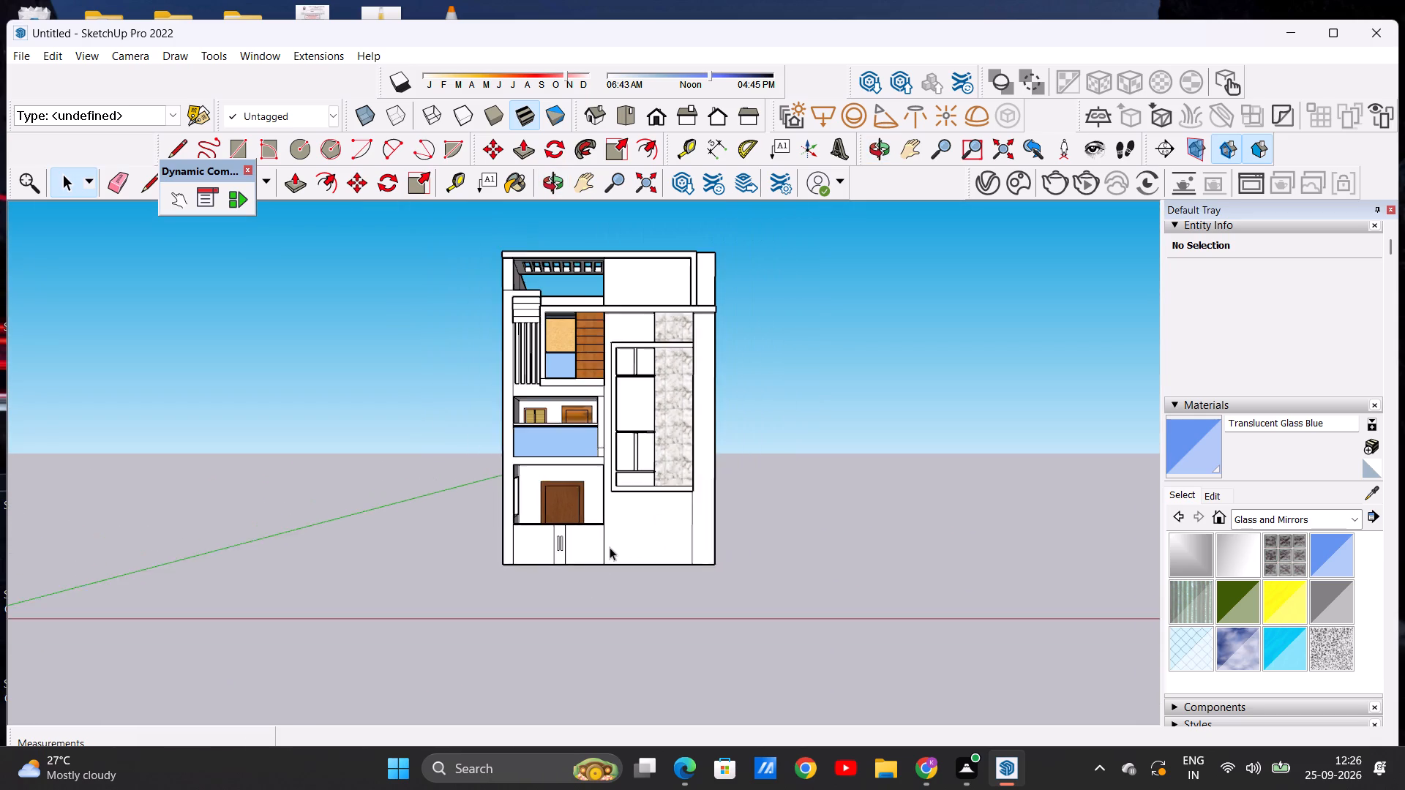
{"action": "scroll", "coordinate": [610, 547], "scroll_direction": "down", "scroll_amount": 2}
{"action": "scroll", "coordinate": [714, 413], "scroll_direction": "up", "scroll_amount": 5}
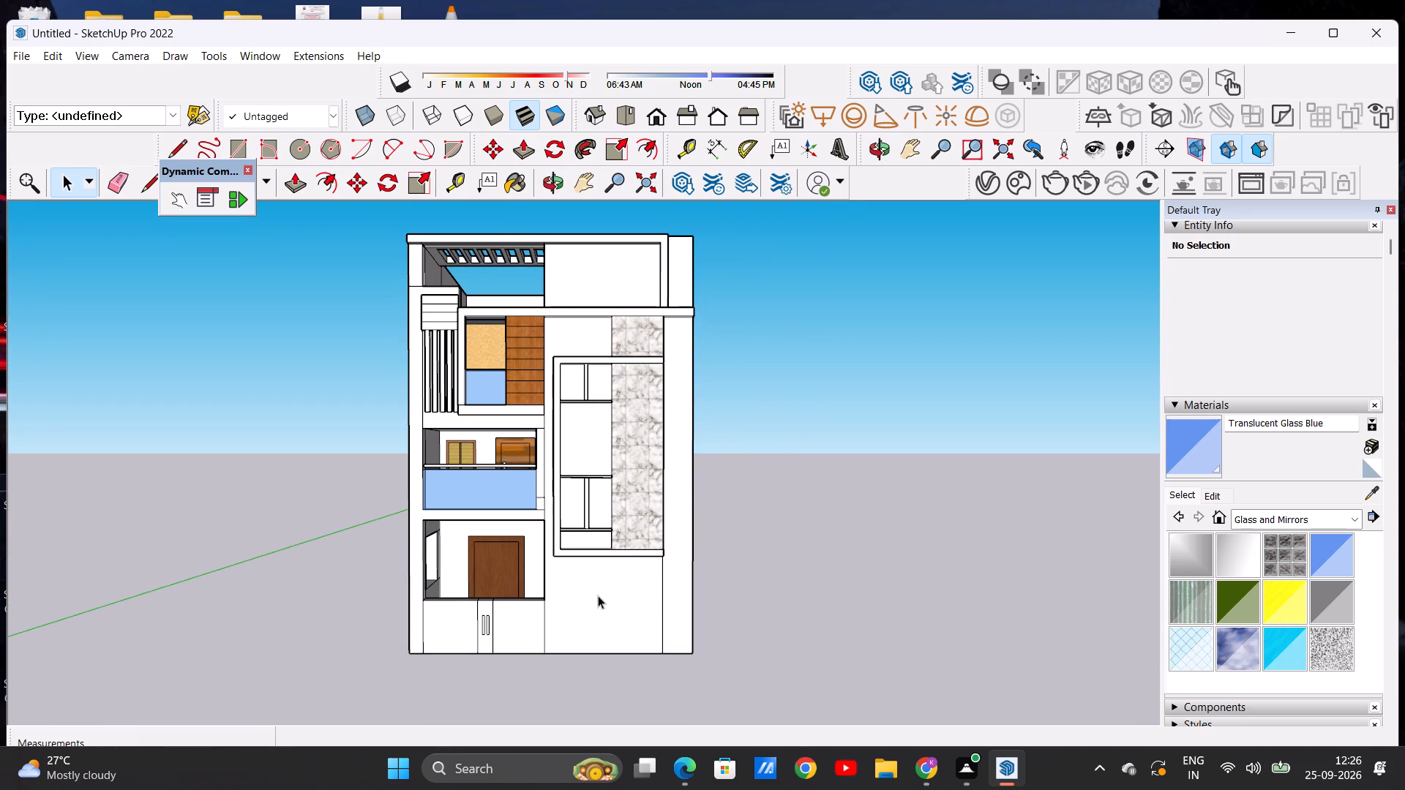
{"action": "middle_click_drag", "start_coordinate": [598, 595], "coordinate": [570, 618]}
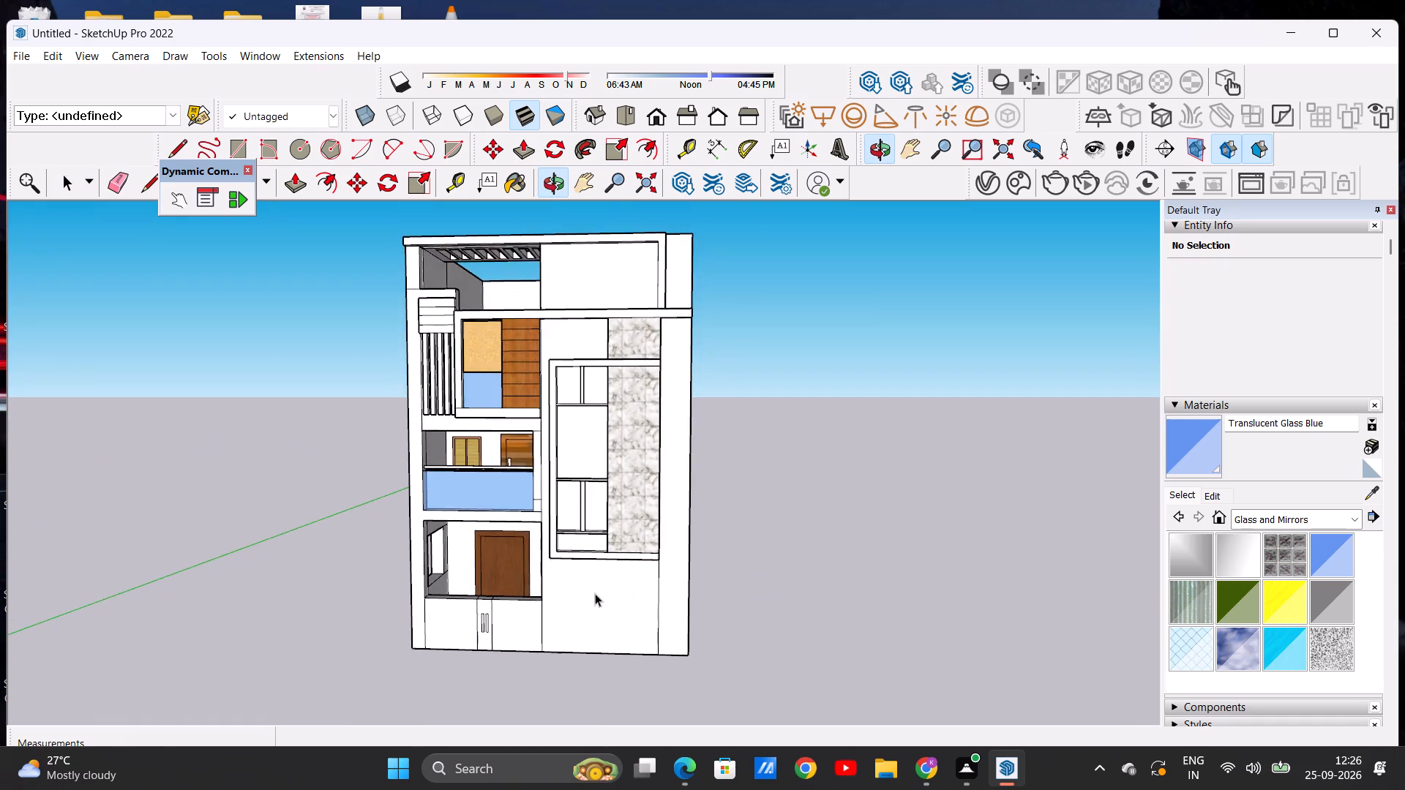
Draw a horizontal strip about 5' 1 1/4" by 5 1/16" on the wall just below the marble and window frame.
{"action": "scroll", "coordinate": [595, 593], "scroll_direction": "up", "scroll_amount": 6}
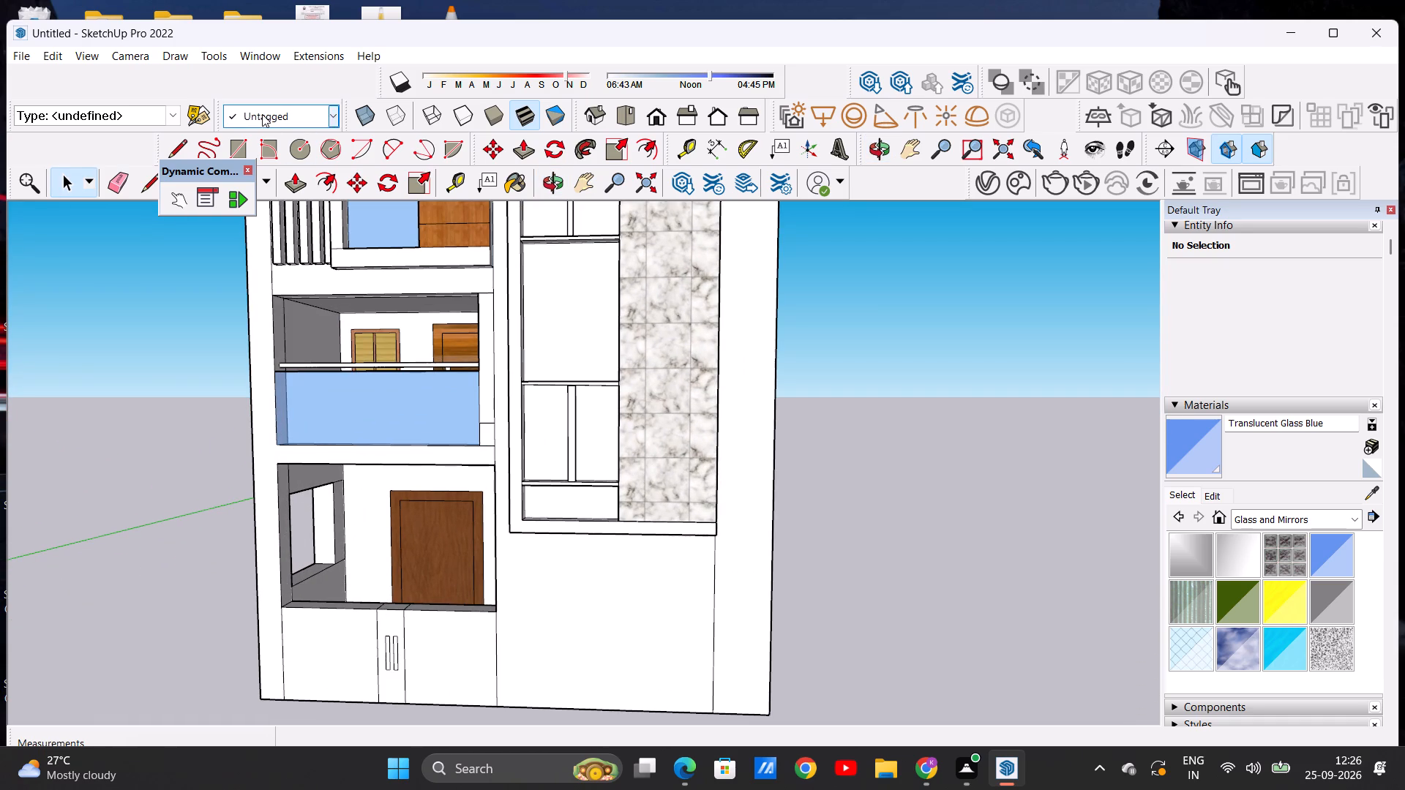
{"action": "left_click", "coordinate": [240, 140]}
{"action": "scroll", "coordinate": [473, 568], "scroll_direction": "up", "scroll_amount": 6}
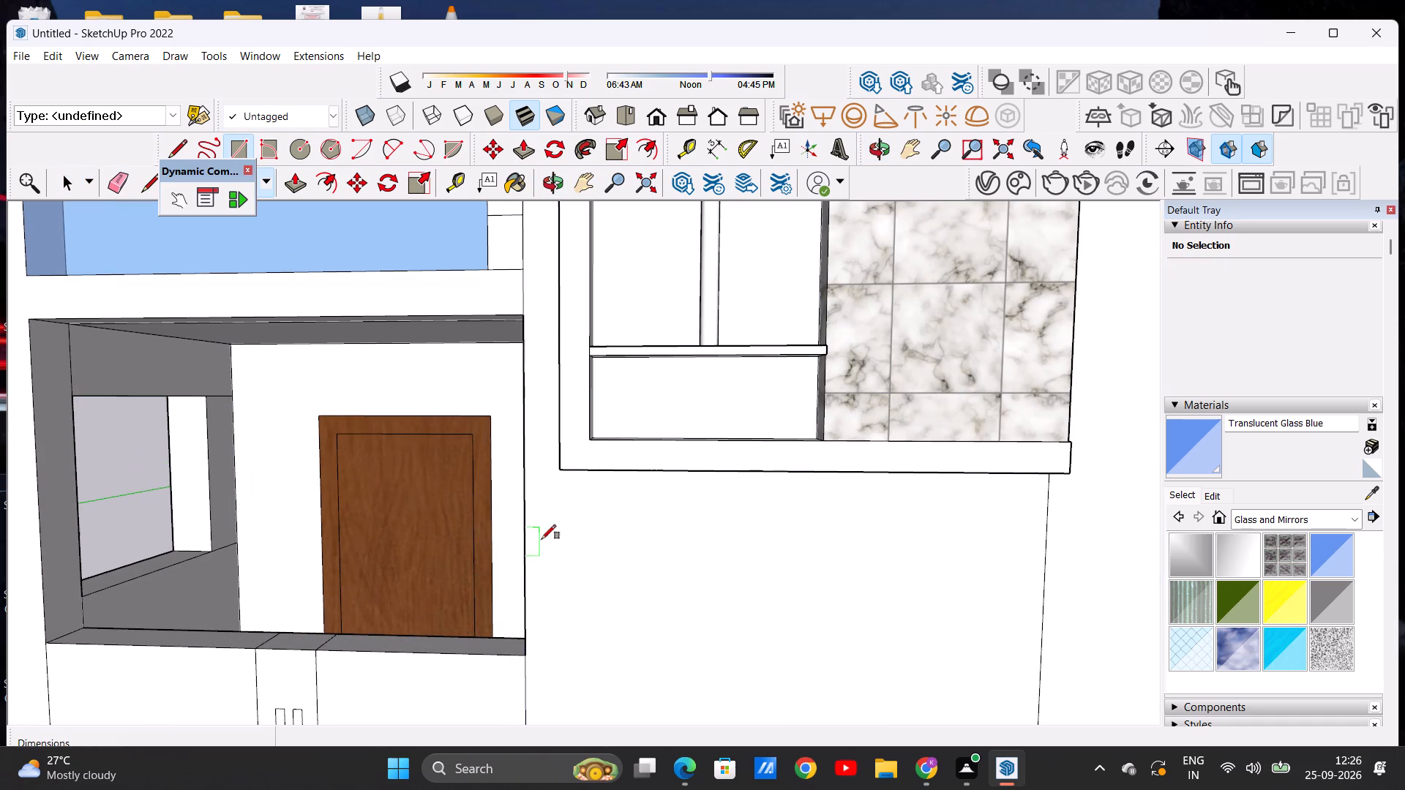
{"action": "left_click", "coordinate": [525, 492]}
{"action": "left_click", "coordinate": [528, 530]}
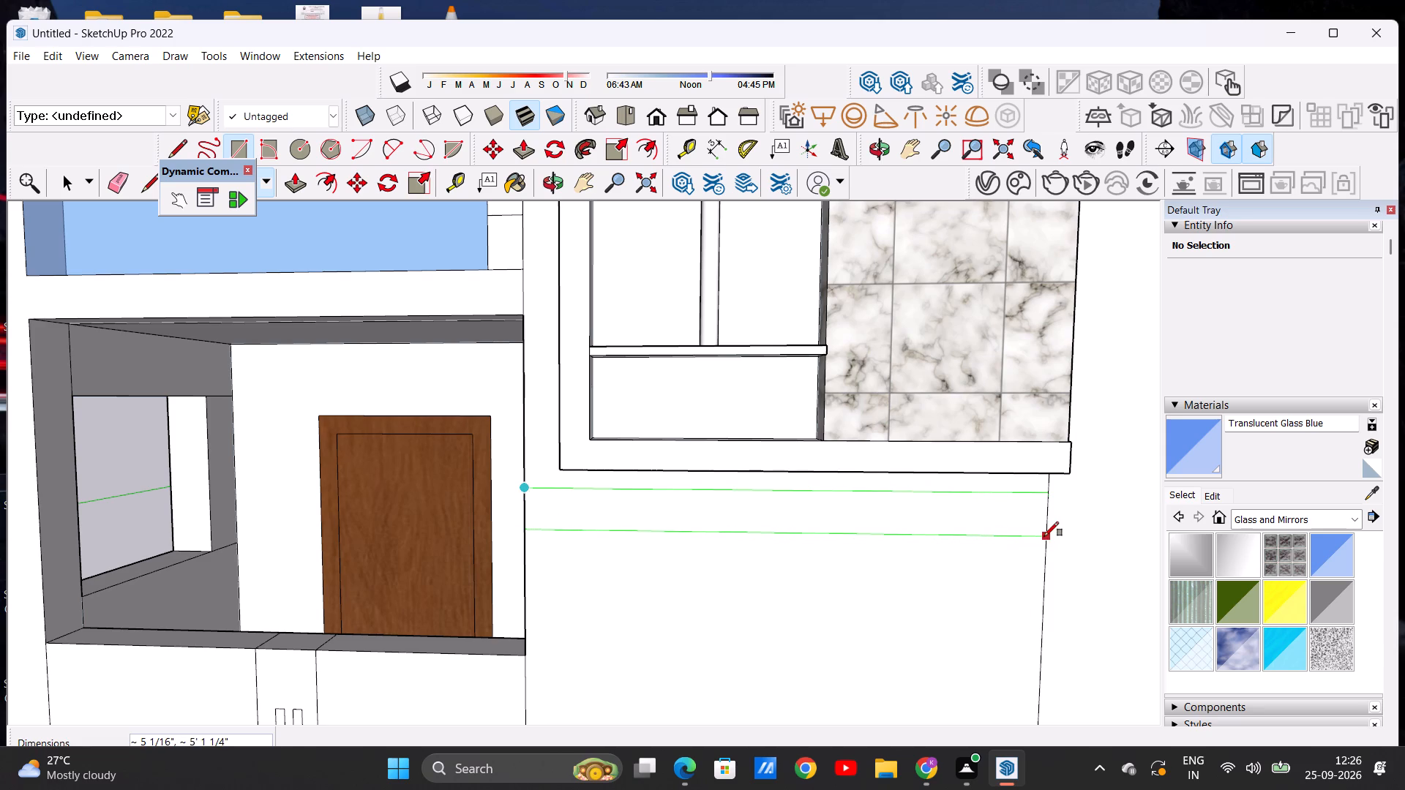
{"action": "left_click", "coordinate": [1044, 536]}
{"action": "key", "text": "space"}
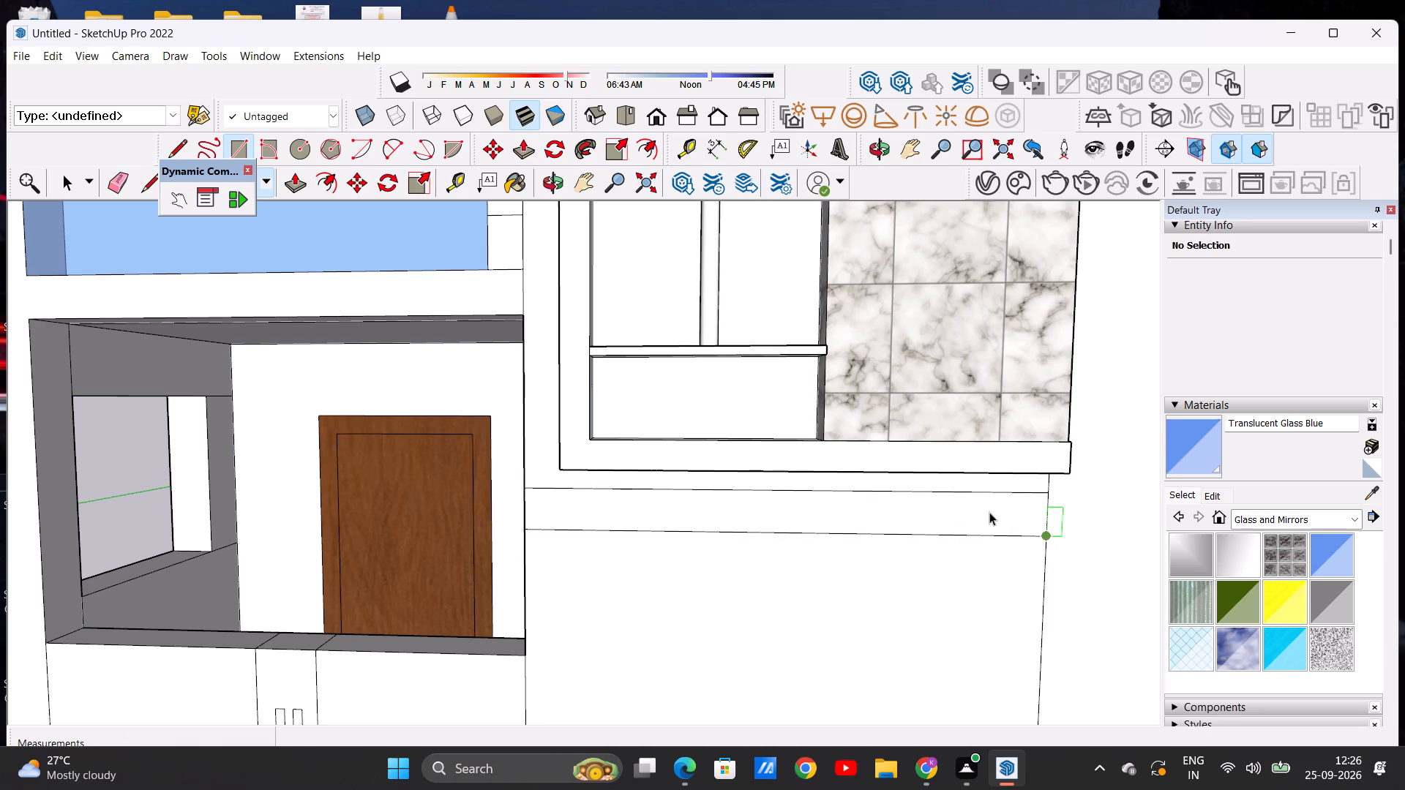
Copy the horizontal strip downward twice, offset by about 7 3/8" and a further 7 1/2", making three parallel strips.
{"action": "left_click", "coordinate": [978, 513]}
{"action": "left_click", "coordinate": [978, 513]}
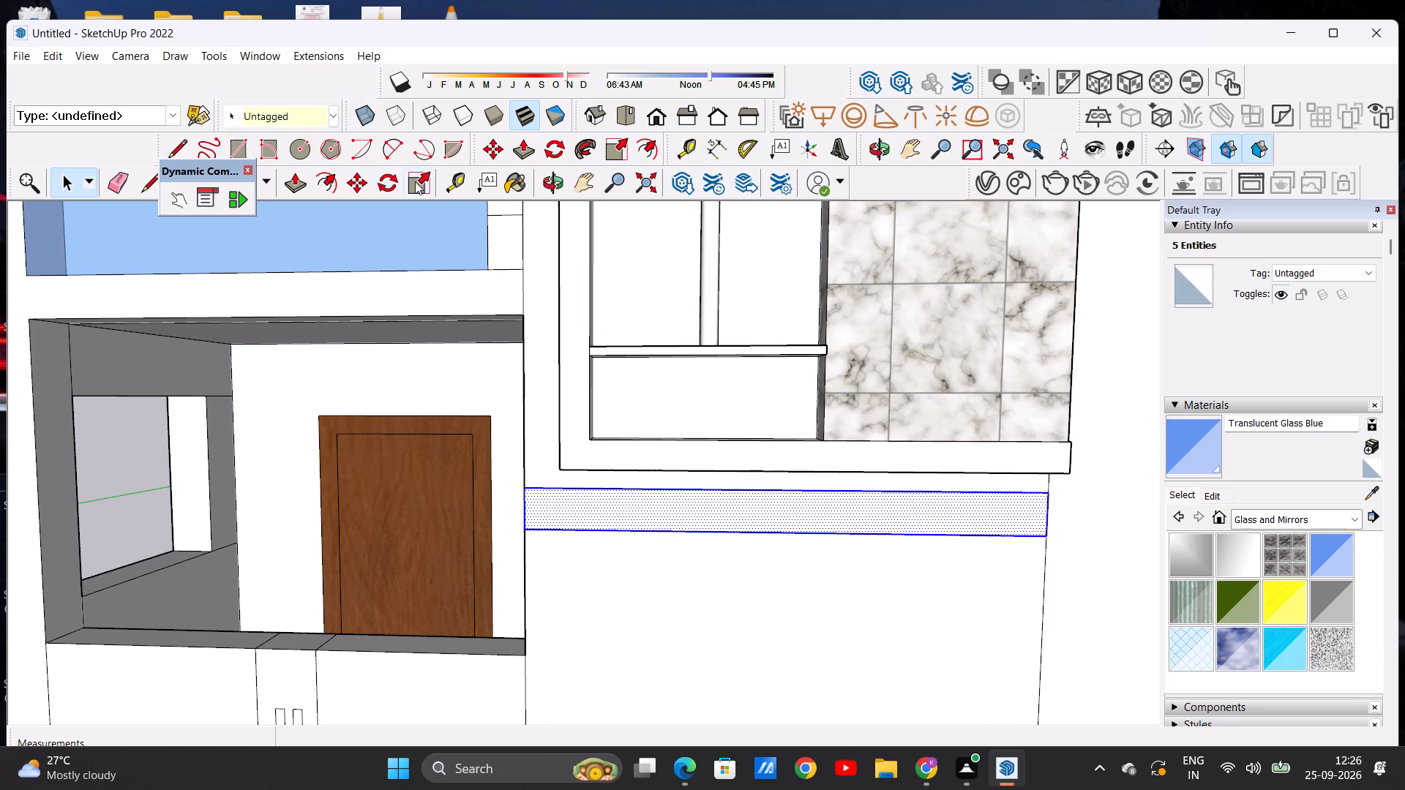
{"action": "left_click", "coordinate": [354, 185]}
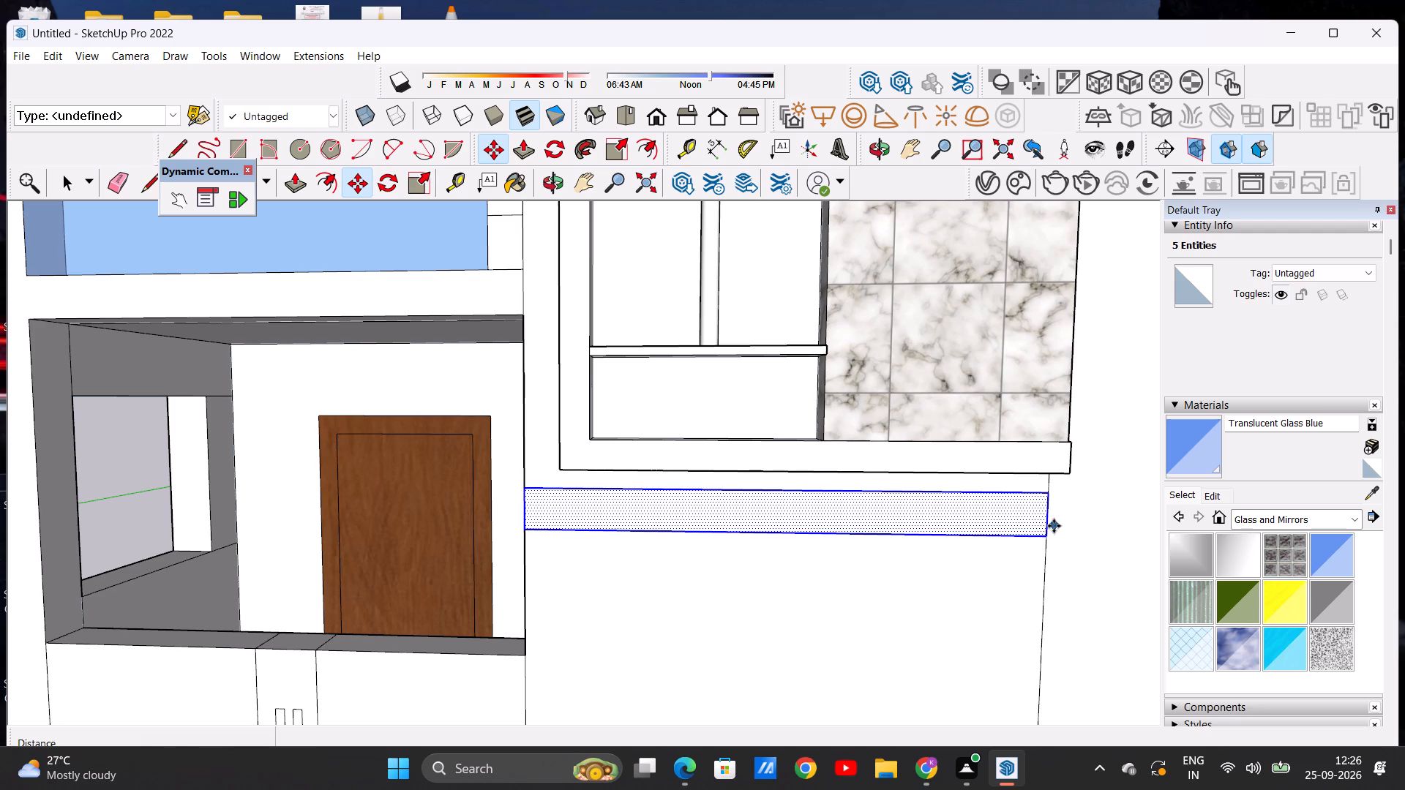
{"action": "left_click", "coordinate": [1054, 530]}
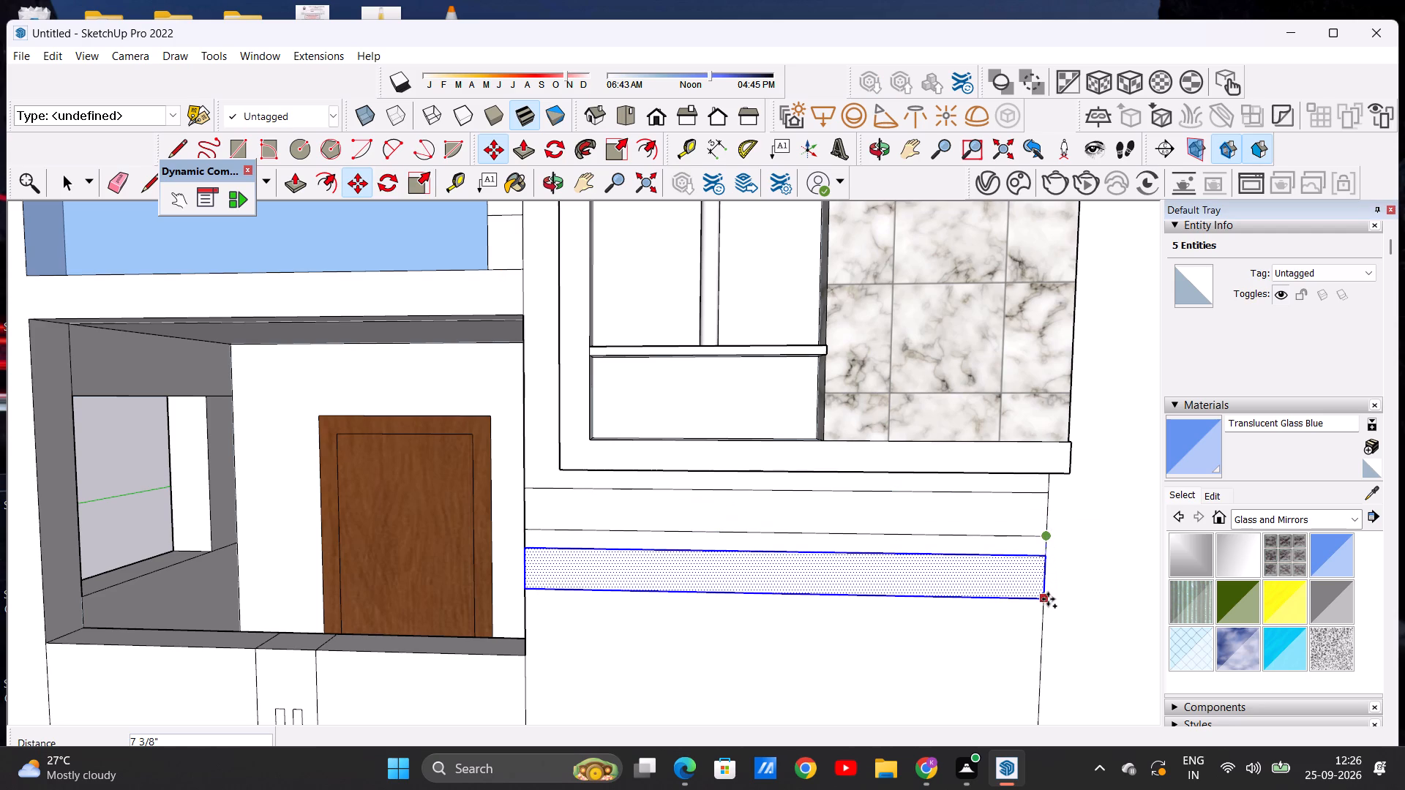
{"action": "left_click", "coordinate": [1048, 599]}
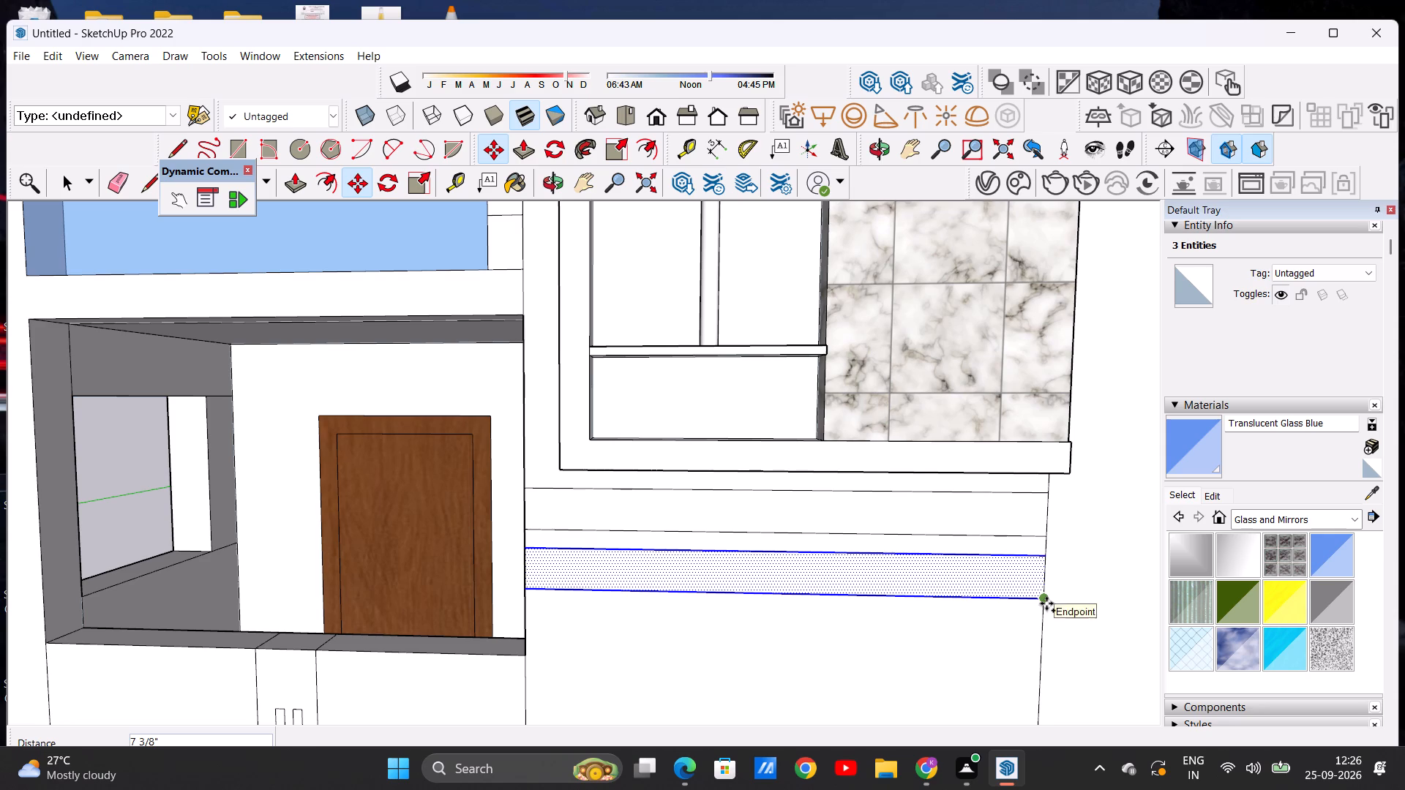
{"action": "left_click", "coordinate": [1046, 603]}
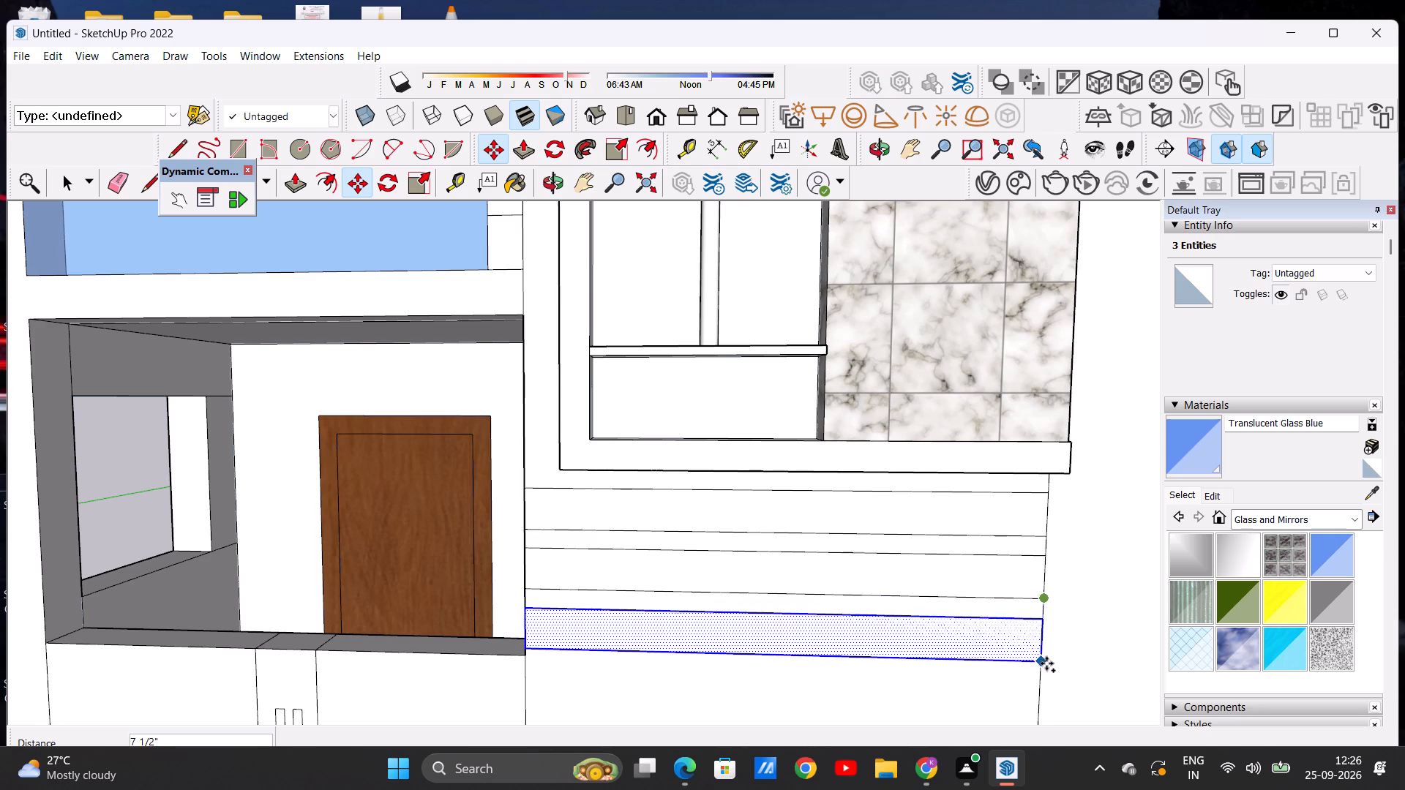
{"action": "left_click", "coordinate": [1046, 663]}
{"action": "key", "text": "space"}
{"action": "scroll", "coordinate": [911, 541], "scroll_direction": "down", "scroll_amount": 13}
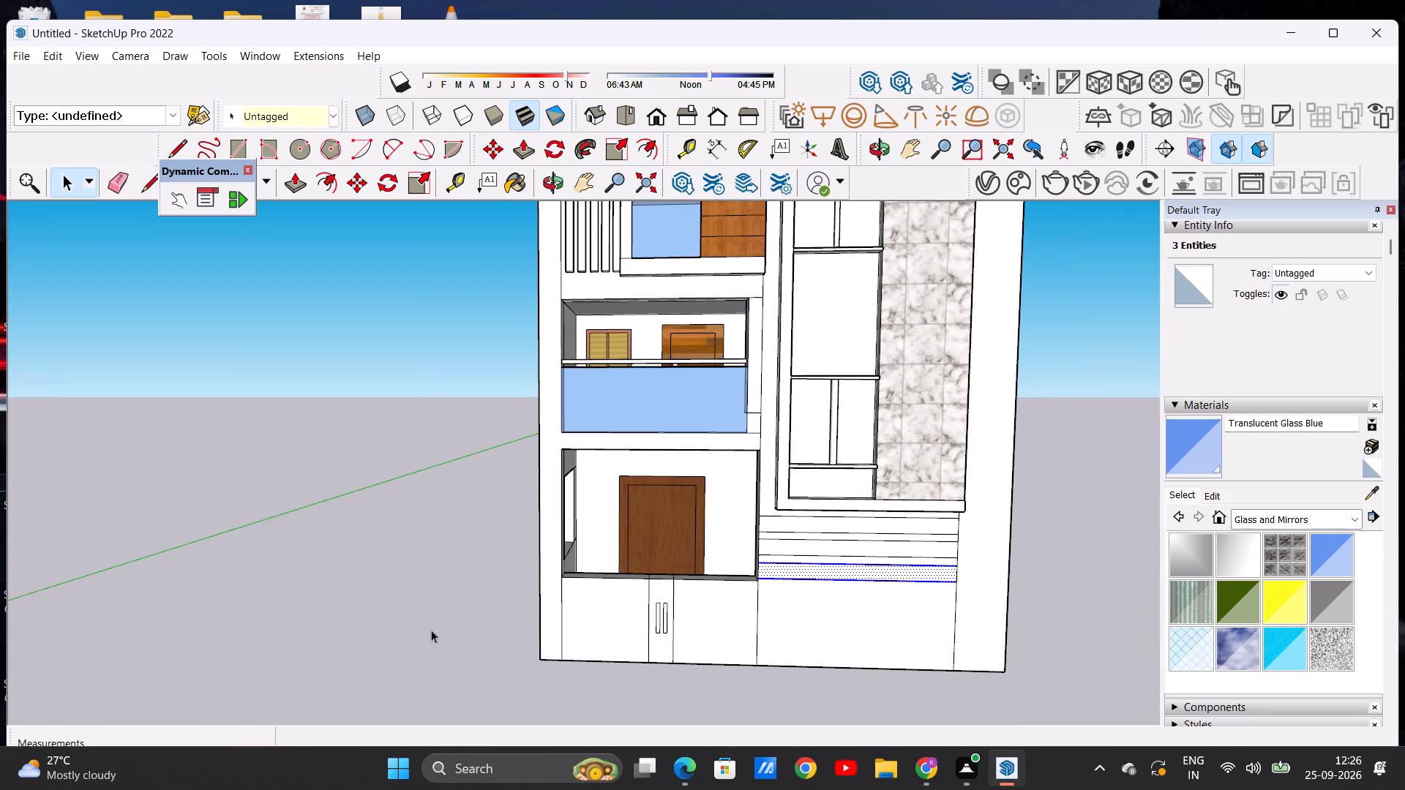
{"action": "left_click", "coordinate": [417, 633]}
Push/Pull all three horizontal strips below the window frame outward by about 4 3/4".
{"action": "scroll", "coordinate": [992, 607], "scroll_direction": "up", "scroll_amount": 6}
{"action": "middle_click_drag", "start_coordinate": [915, 586], "coordinate": [744, 606]}
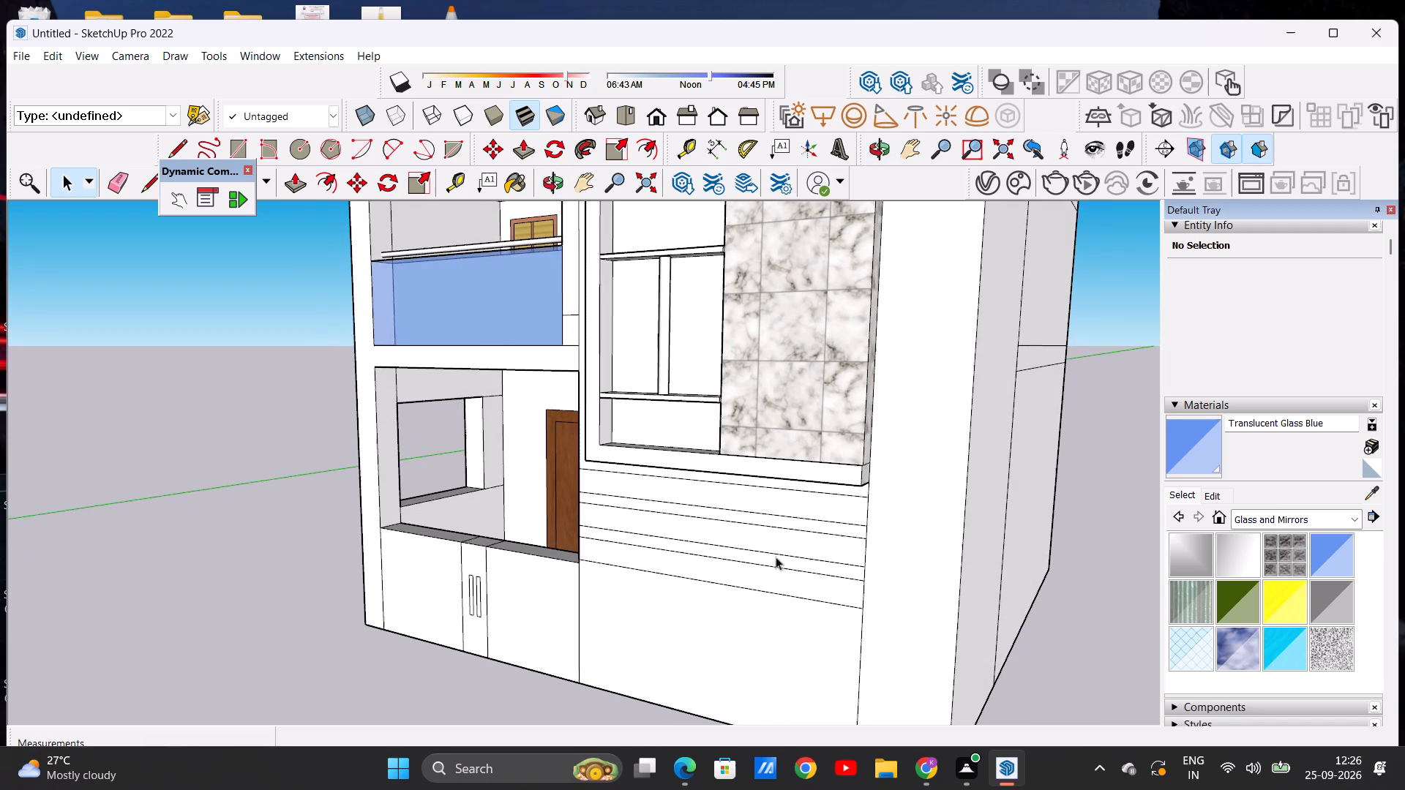
{"action": "scroll", "coordinate": [835, 522], "scroll_direction": "up", "scroll_amount": 1}
{"action": "middle_click_drag", "start_coordinate": [834, 546], "coordinate": [985, 568]}
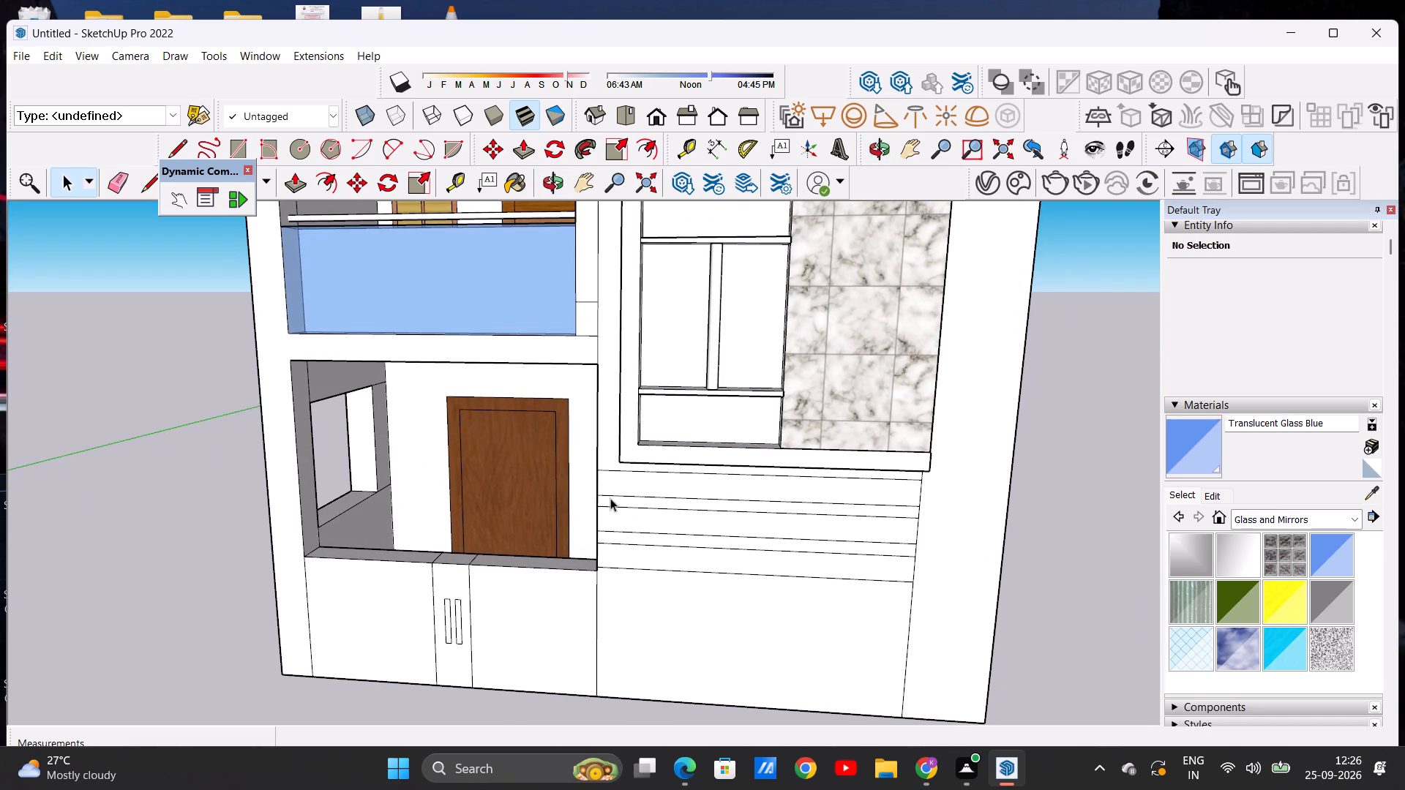
{"action": "left_click", "coordinate": [288, 179]}
{"action": "middle_click_drag", "start_coordinate": [591, 517], "coordinate": [835, 555]}
{"action": "scroll", "coordinate": [741, 474], "scroll_direction": "up", "scroll_amount": 4}
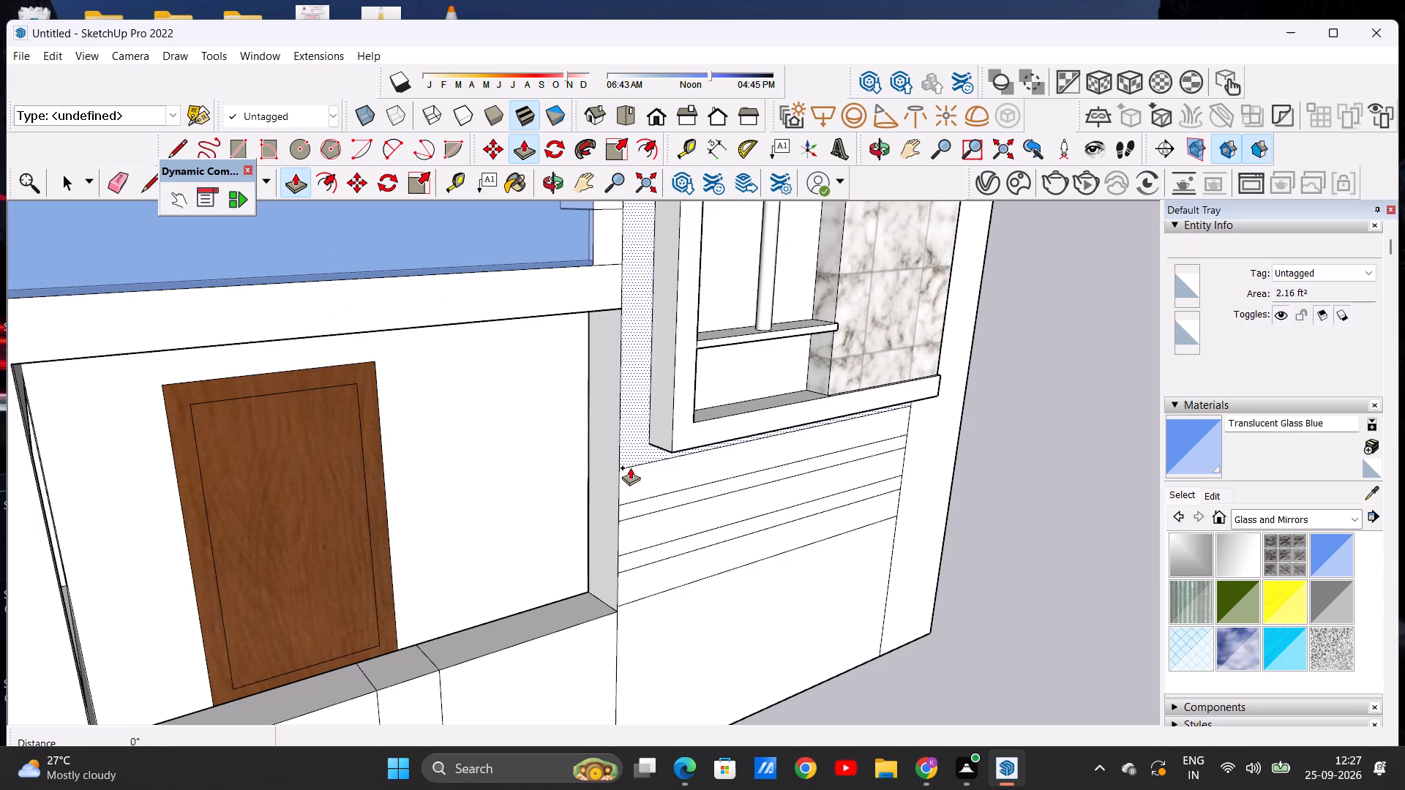
{"action": "left_click", "coordinate": [634, 476]}
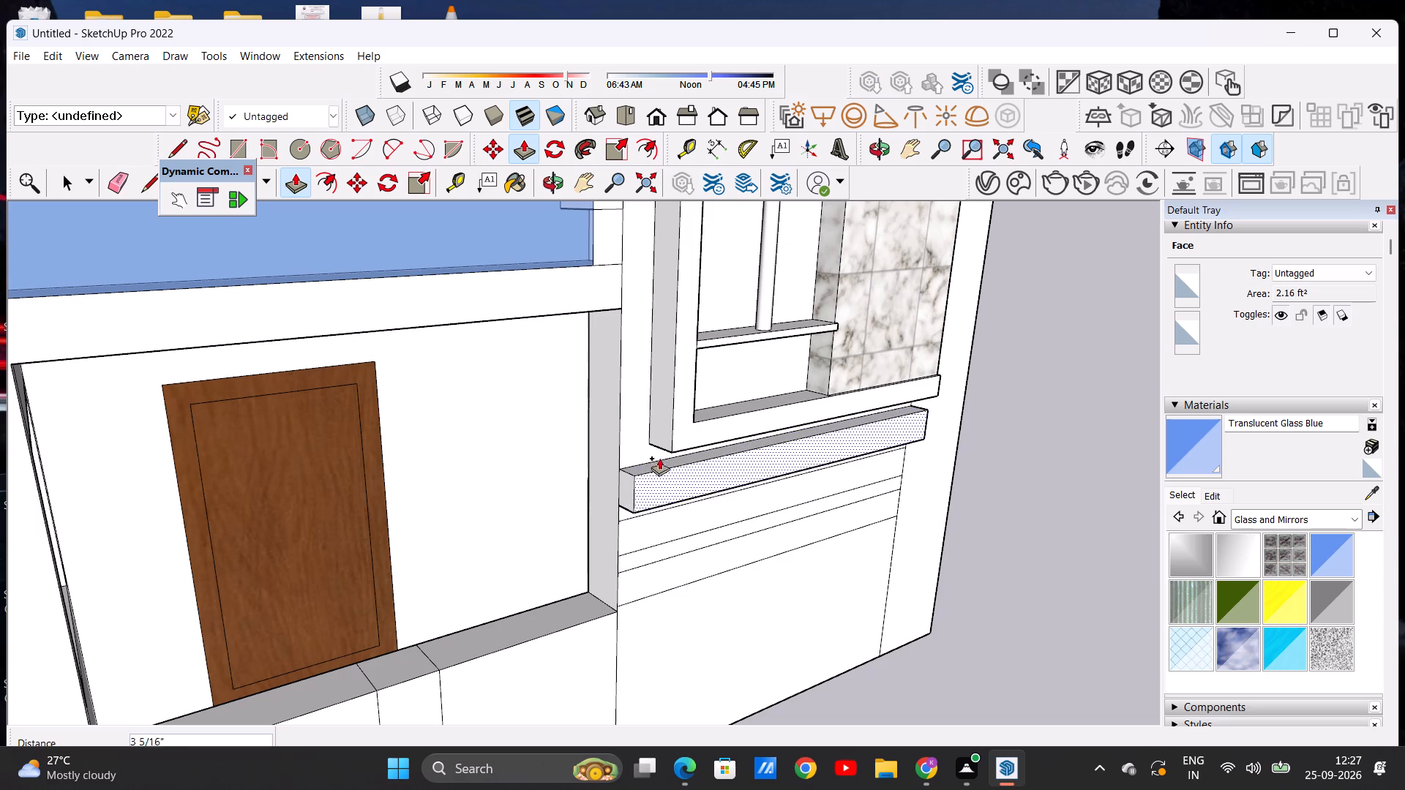
{"action": "left_click", "coordinate": [670, 451]}
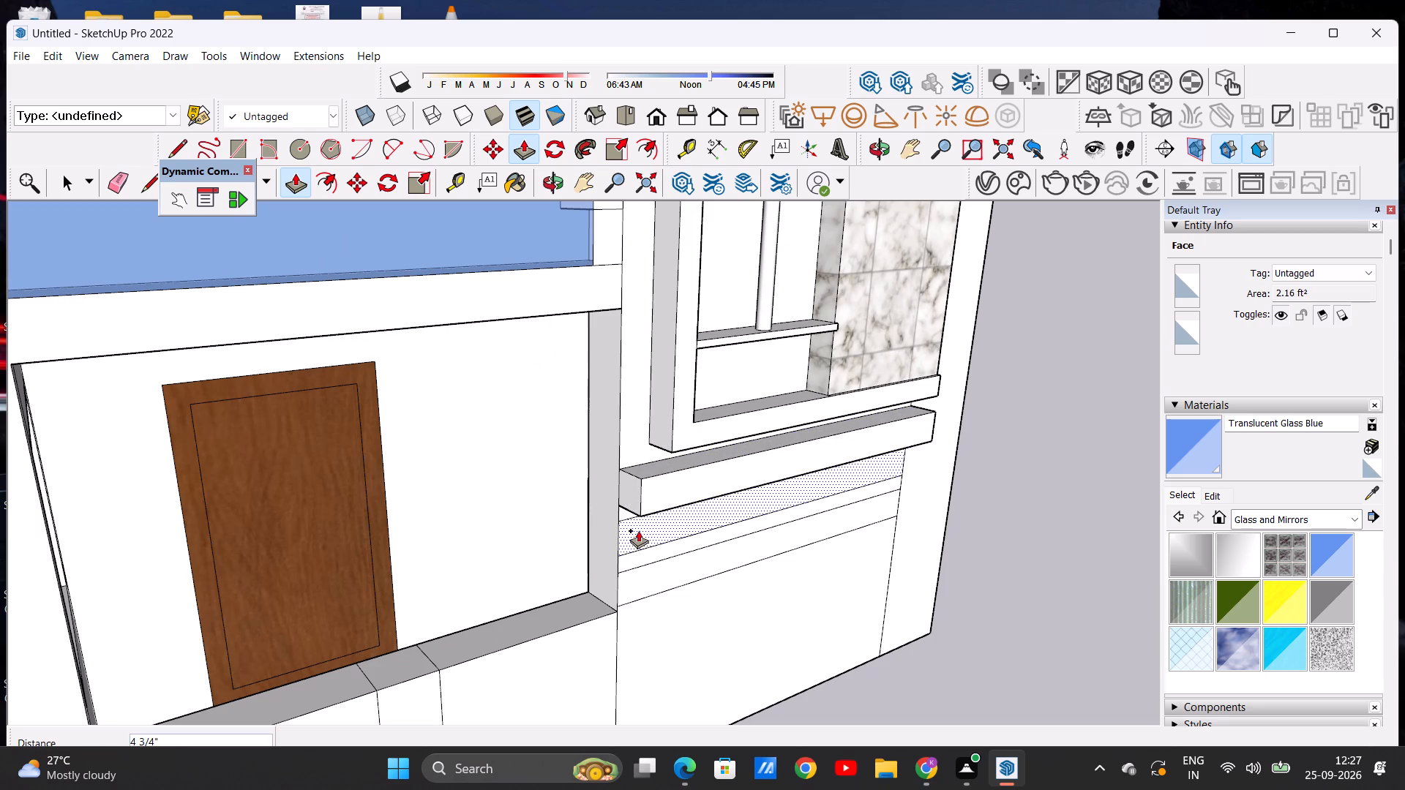
{"action": "left_click", "coordinate": [633, 528]}
{"action": "left_click", "coordinate": [649, 517]}
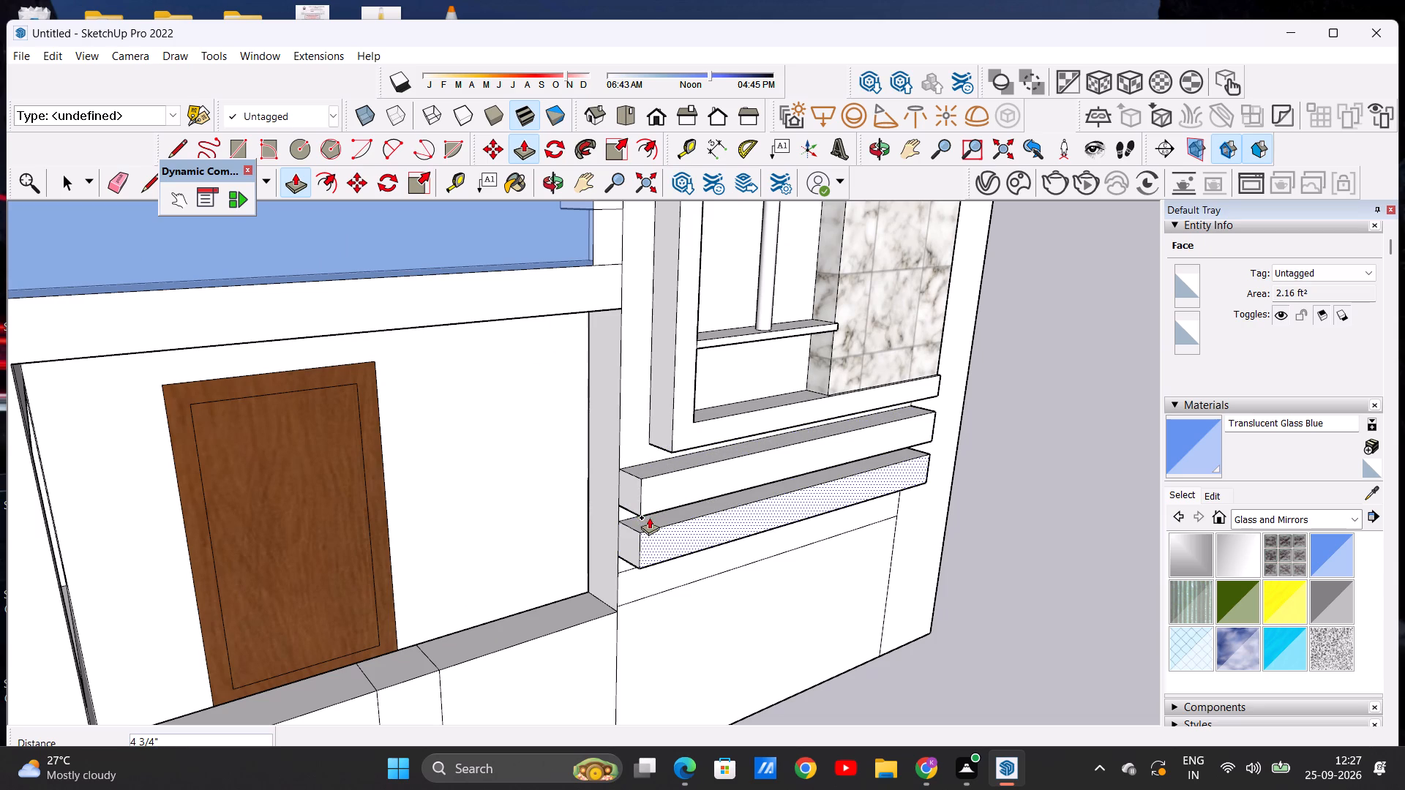
{"action": "left_click", "coordinate": [635, 579]}
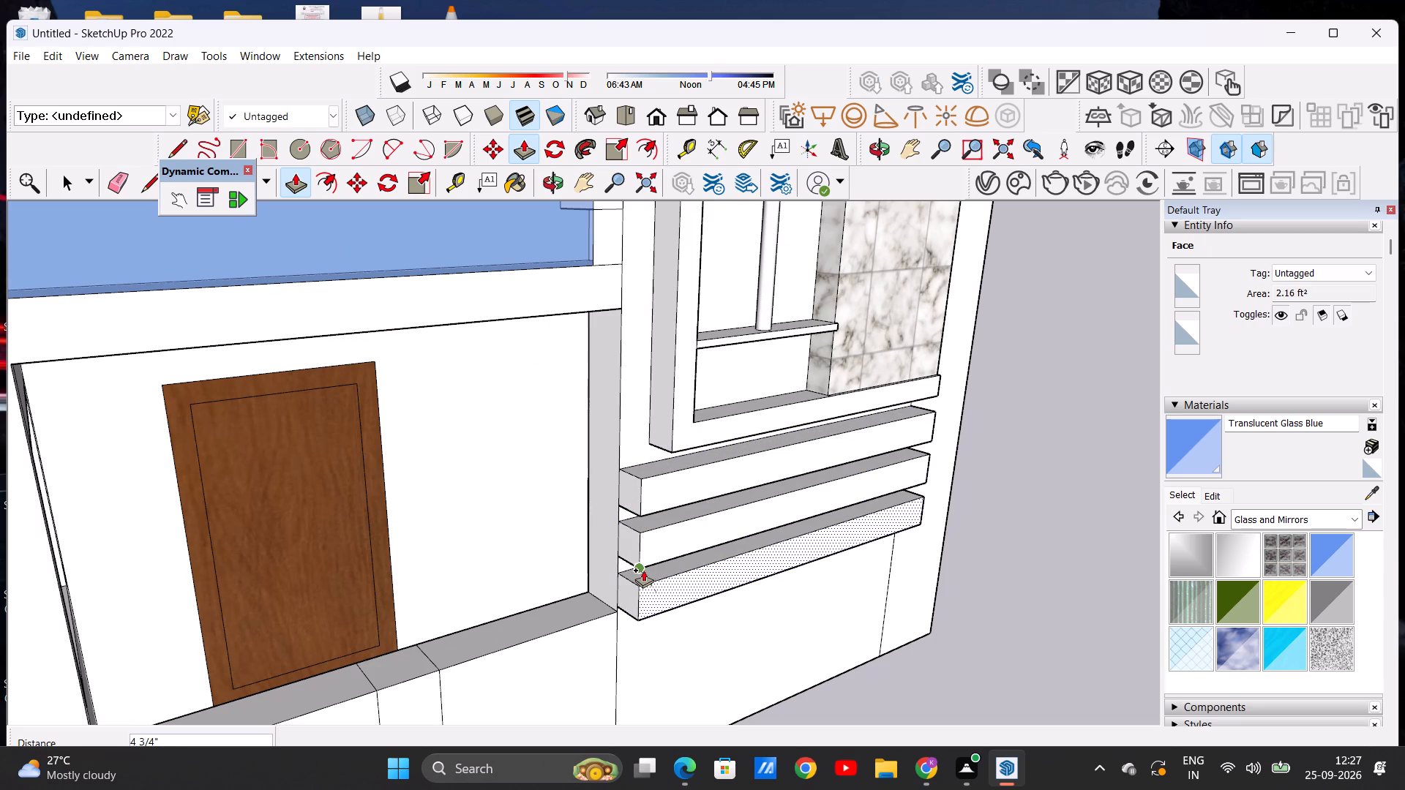
{"action": "left_click", "coordinate": [643, 570]}
{"action": "key", "text": "space"}
Examine the three projecting bands and the blank wall beneath them, close up and within the whole front facade.
{"action": "scroll", "coordinate": [704, 415], "scroll_direction": "down", "scroll_amount": 7}
{"action": "middle_click_drag", "start_coordinate": [726, 539], "coordinate": [570, 488]}
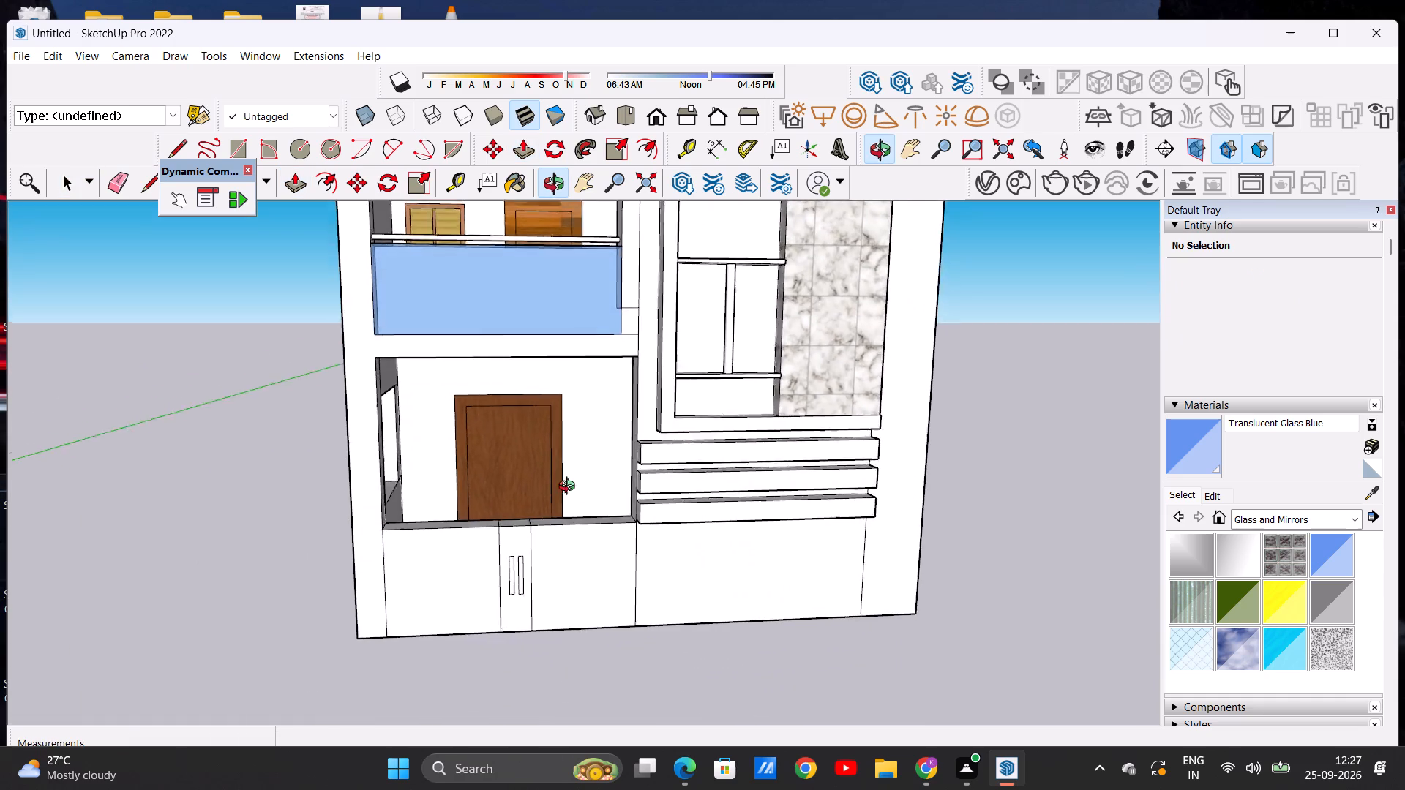
{"action": "middle_click_drag", "start_coordinate": [570, 488], "coordinate": [570, 484]}
{"action": "scroll", "coordinate": [570, 484], "scroll_direction": "down", "scroll_amount": 9}
{"action": "scroll", "coordinate": [694, 530], "scroll_direction": "up", "scroll_amount": 2}
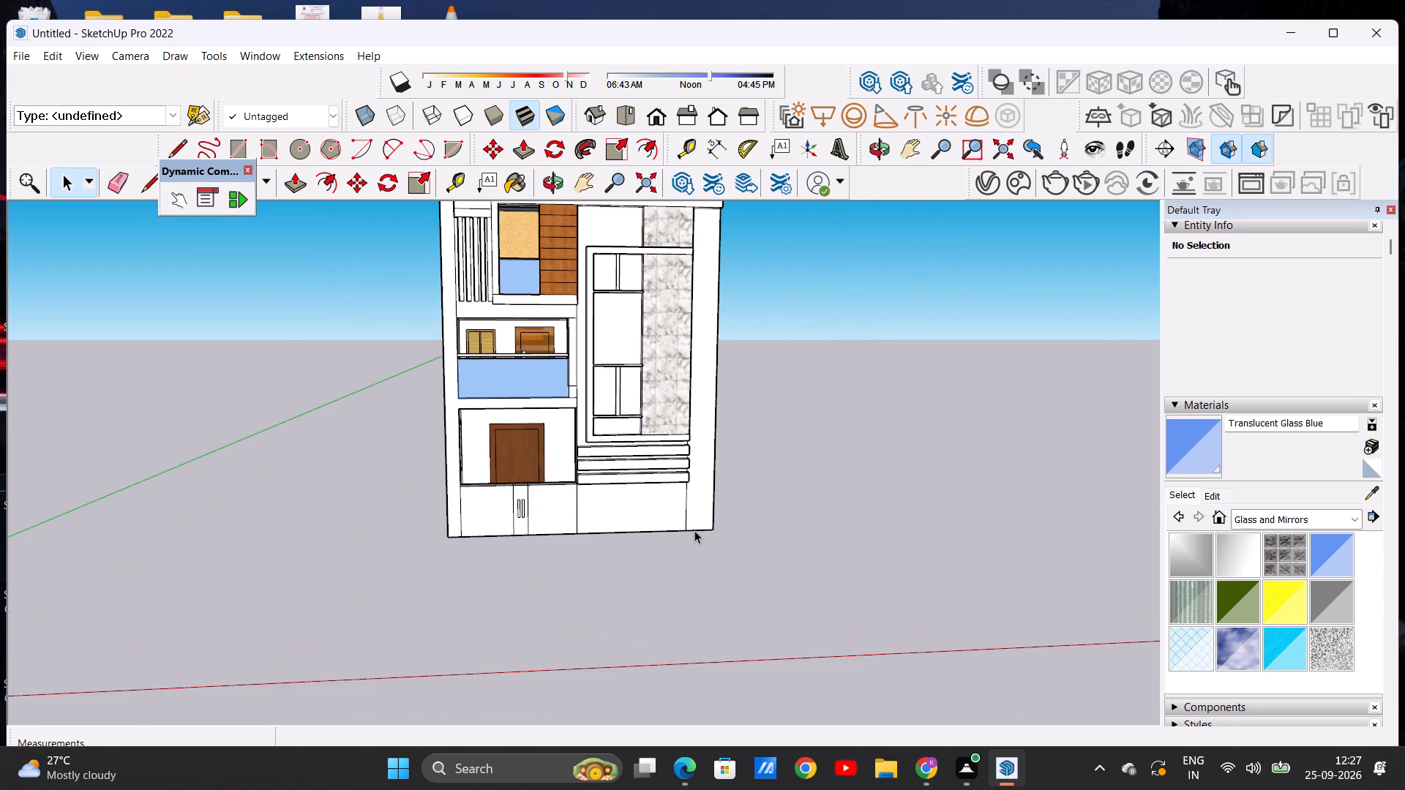
{"action": "middle_click_drag", "start_coordinate": [692, 543], "coordinate": [650, 513]}
{"action": "scroll", "coordinate": [648, 497], "scroll_direction": "up", "scroll_amount": 9}
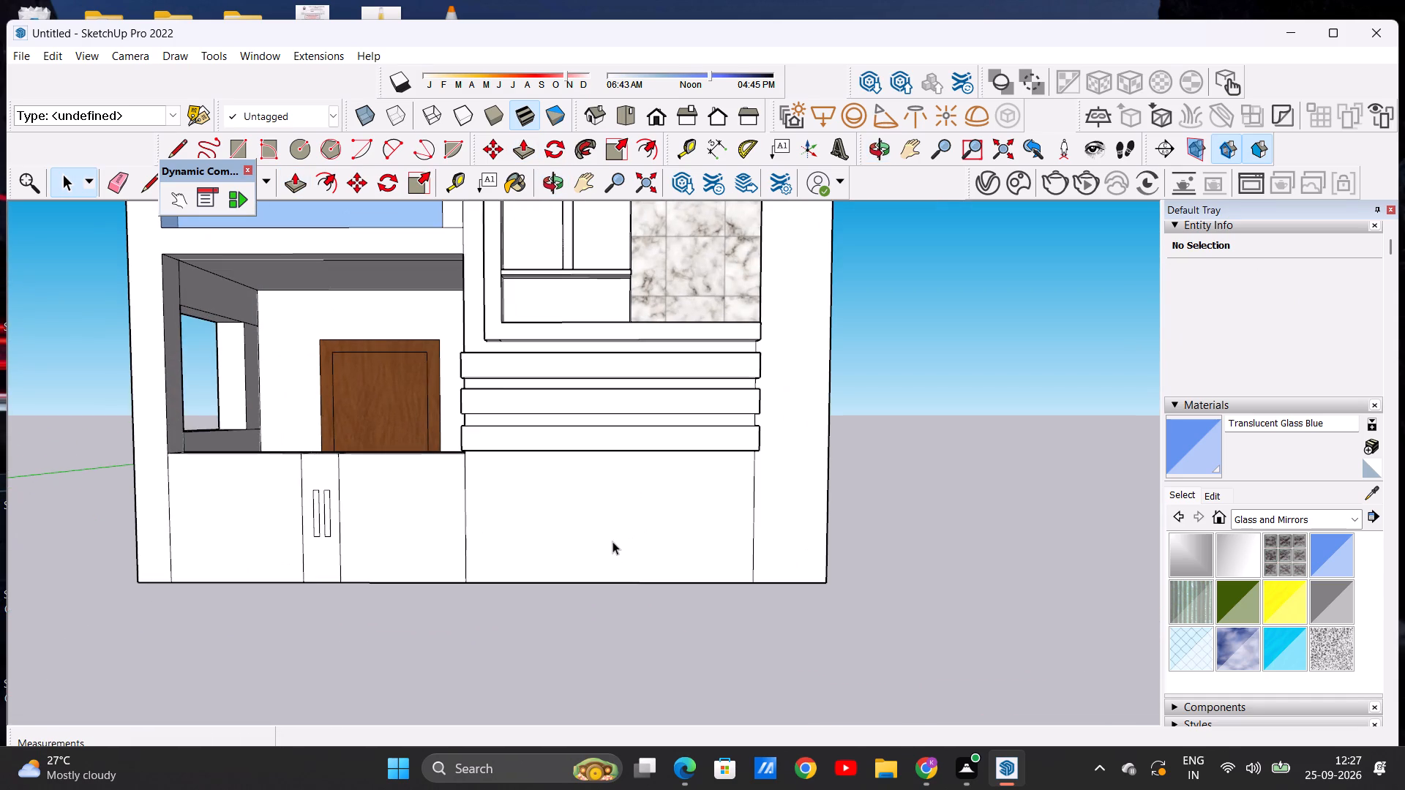
{"action": "scroll", "coordinate": [615, 536], "scroll_direction": "down", "scroll_amount": 6}
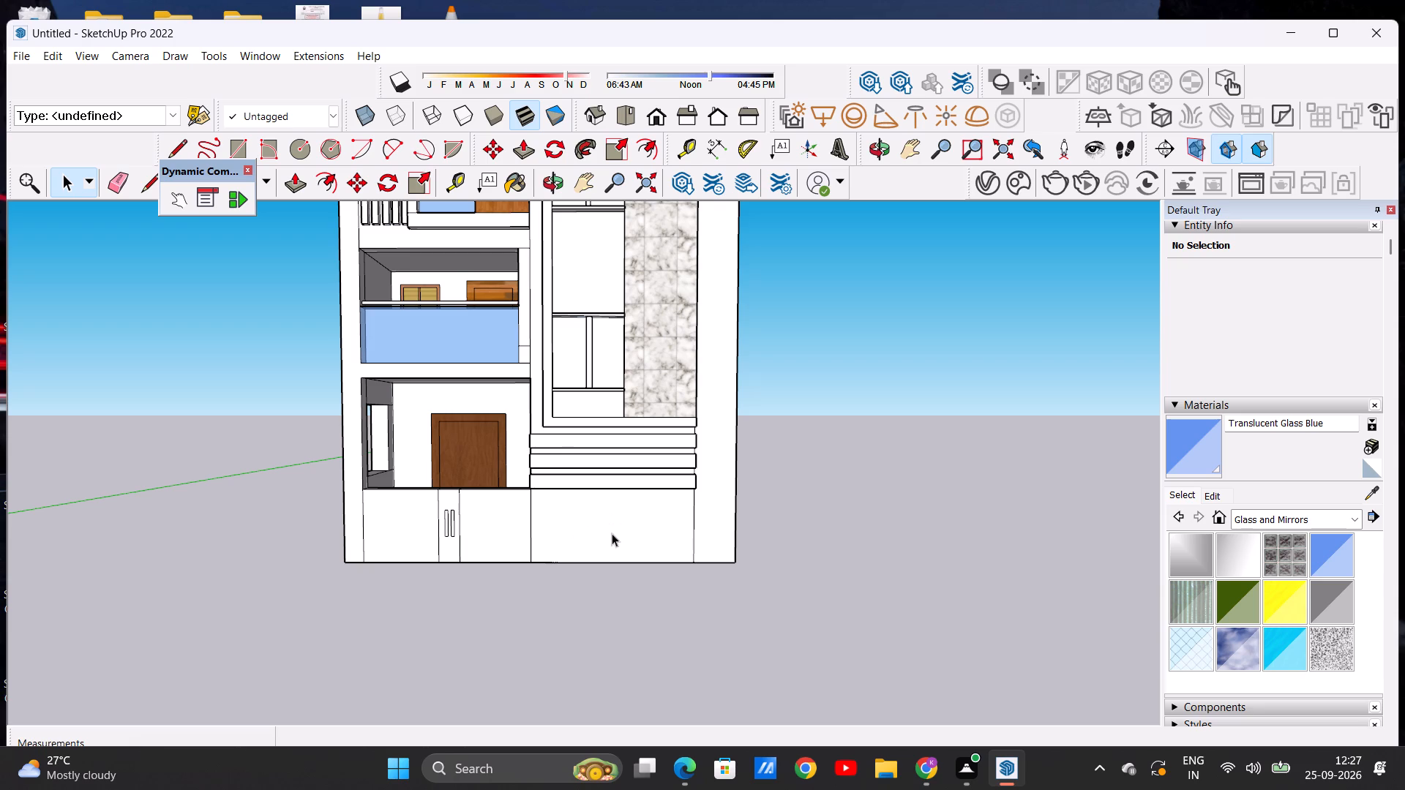
{"action": "scroll", "coordinate": [616, 530], "scroll_direction": "down", "scroll_amount": 2}
Draw a tall narrow rectangle about 4 7/8" by 2' 2 9/16" rising from the wall's base beneath the horizontal bands.
{"action": "scroll", "coordinate": [629, 505], "scroll_direction": "up", "scroll_amount": 6}
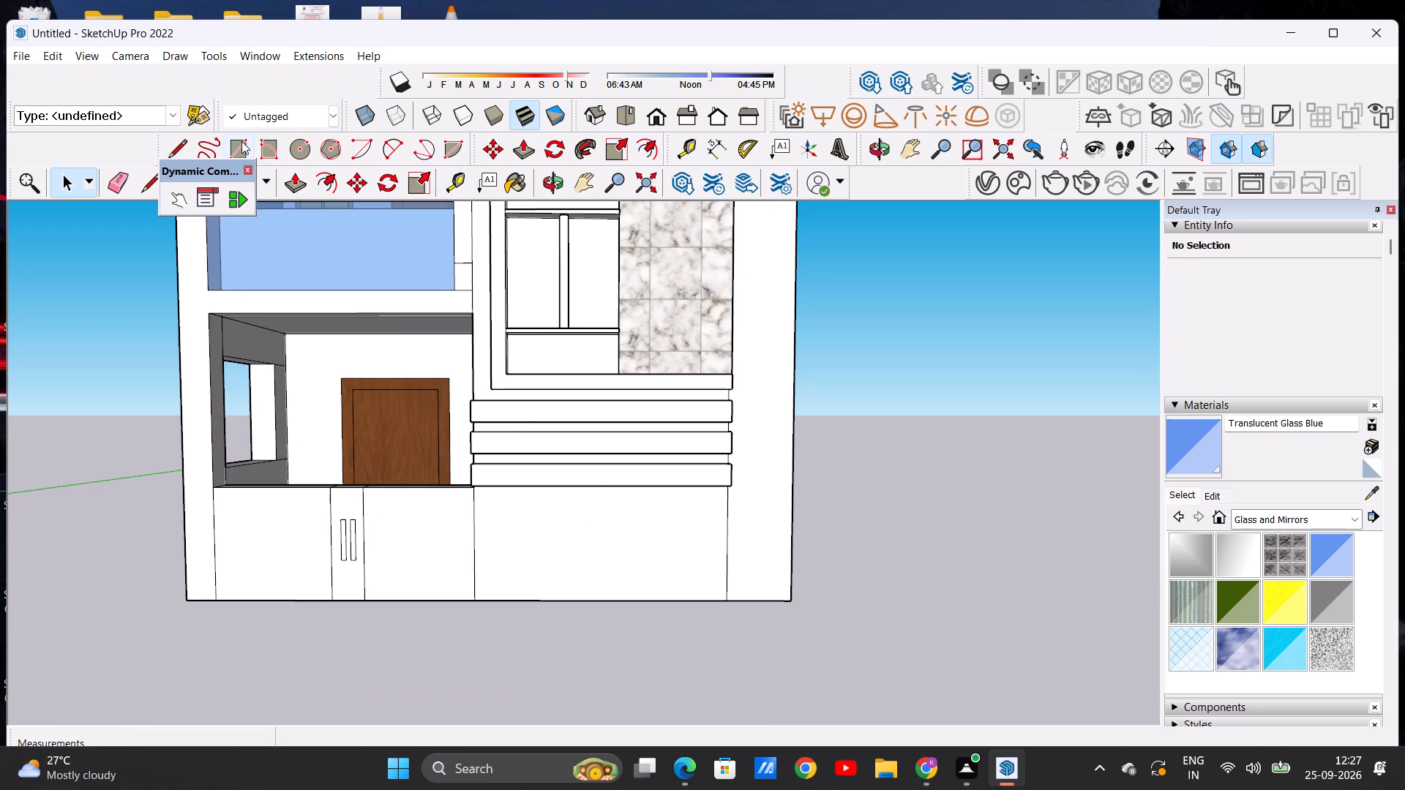
{"action": "left_click", "coordinate": [237, 141]}
{"action": "scroll", "coordinate": [598, 532], "scroll_direction": "up", "scroll_amount": 2}
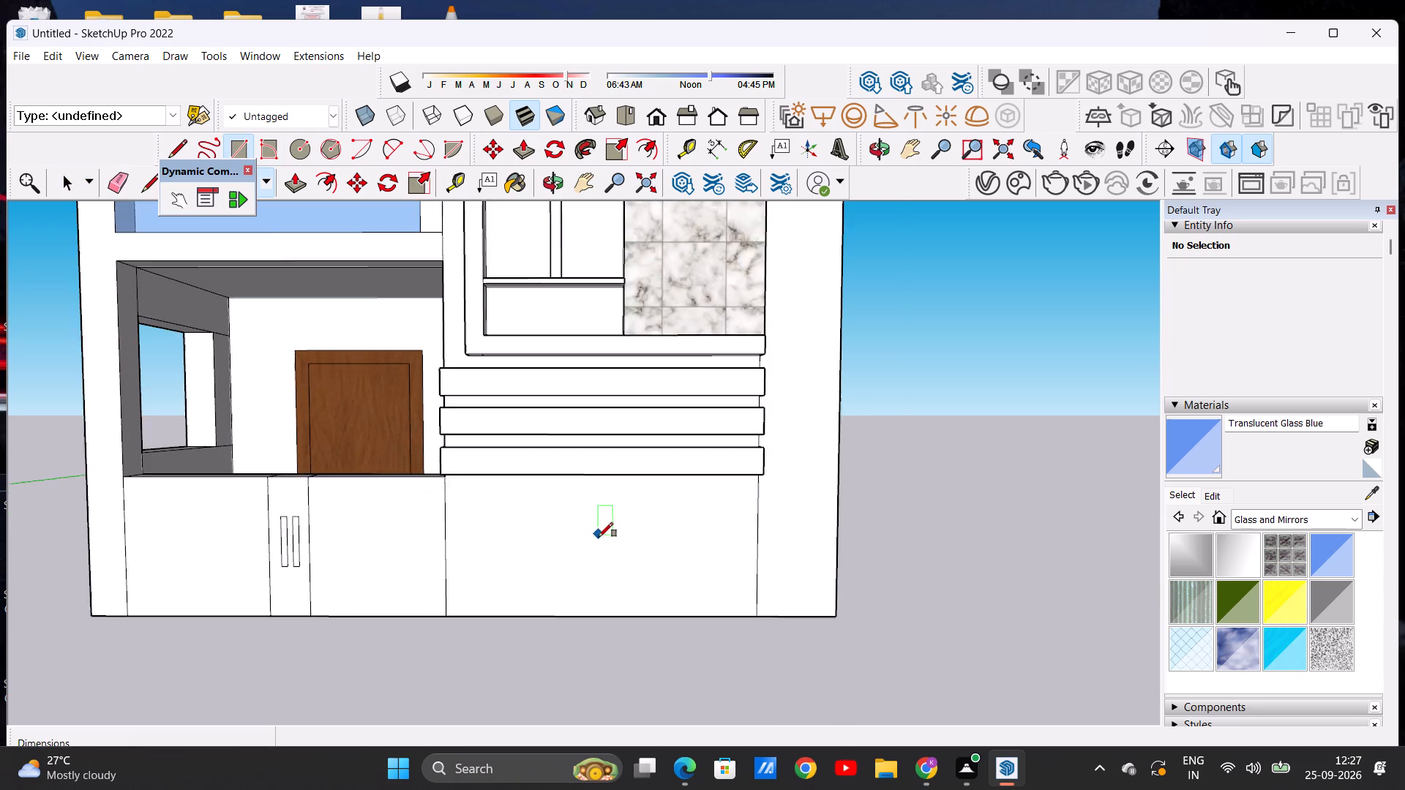
{"action": "scroll", "coordinate": [599, 537], "scroll_direction": "up", "scroll_amount": 2}
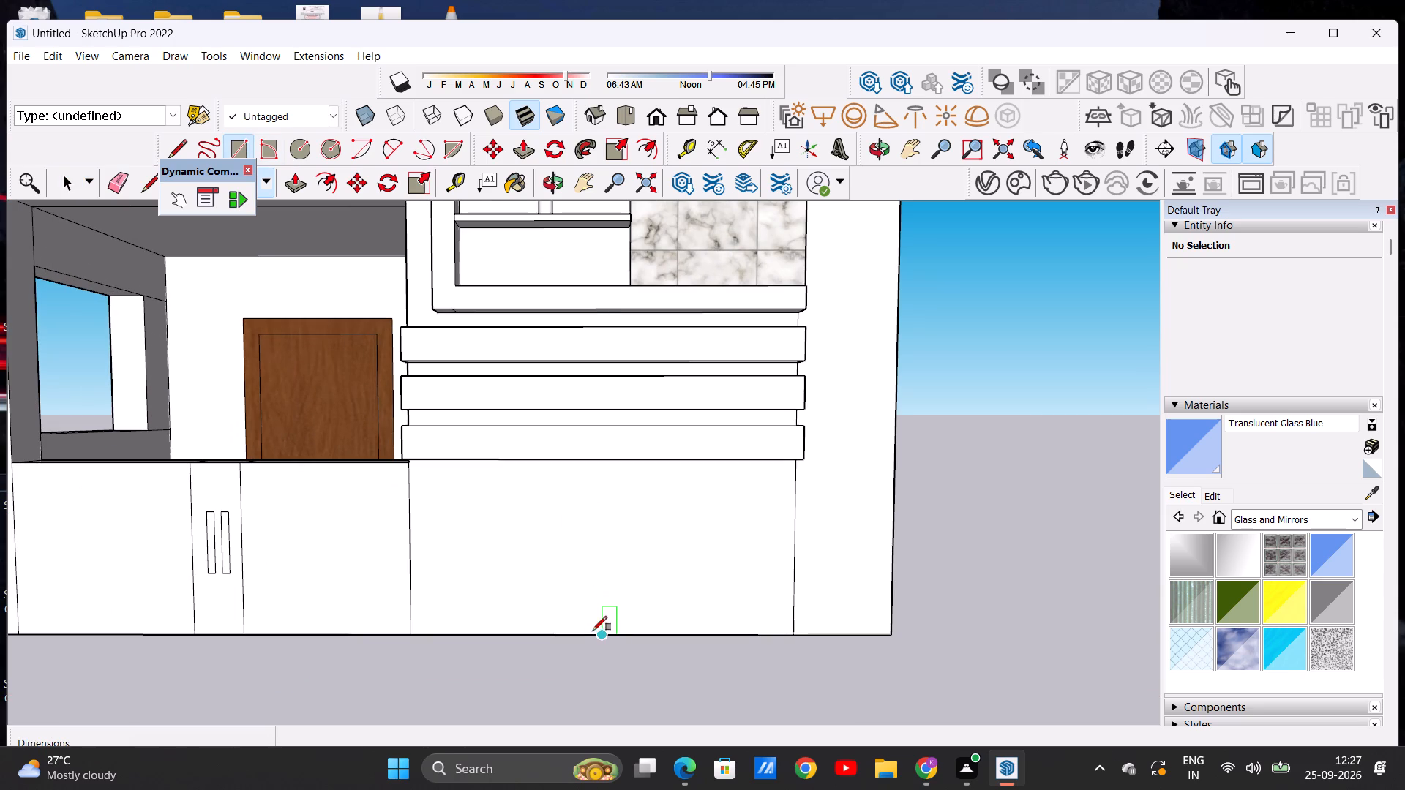
{"action": "left_click", "coordinate": [599, 631]}
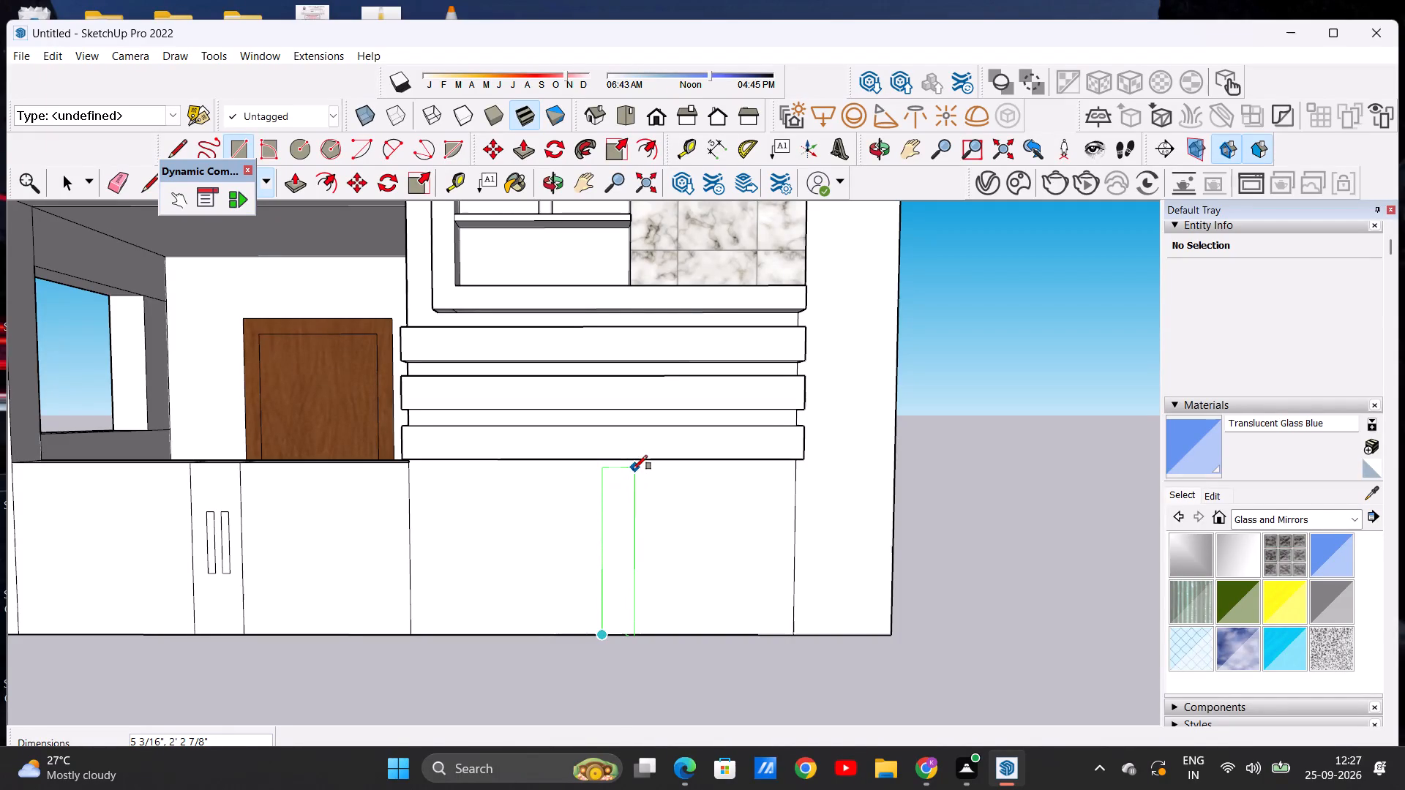
{"action": "left_click", "coordinate": [633, 470]}
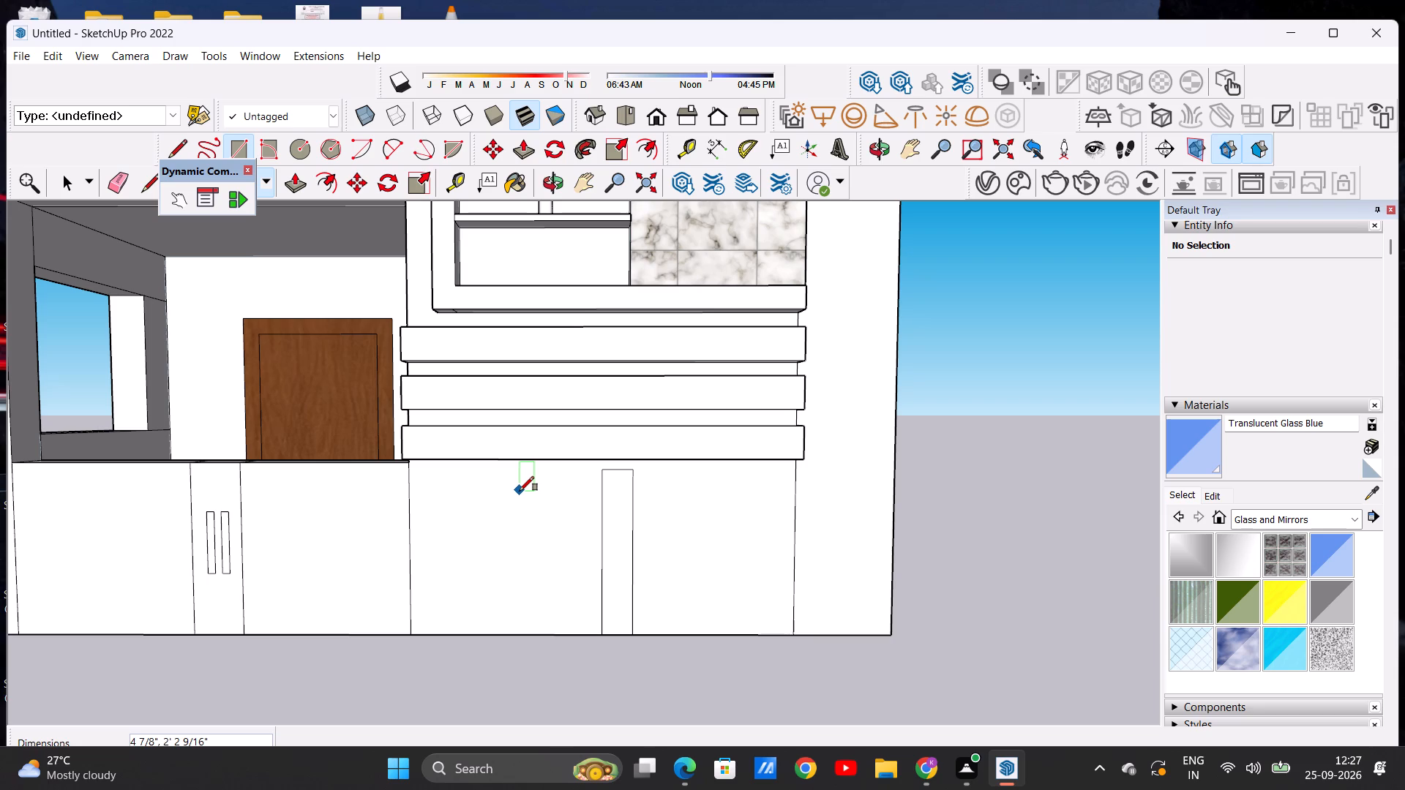
Draw a shorter upright rectangle about 5 7/16" by 1' 6 3/4" left of the tall strip and select it with its edges.
{"action": "left_click", "coordinate": [520, 491]}
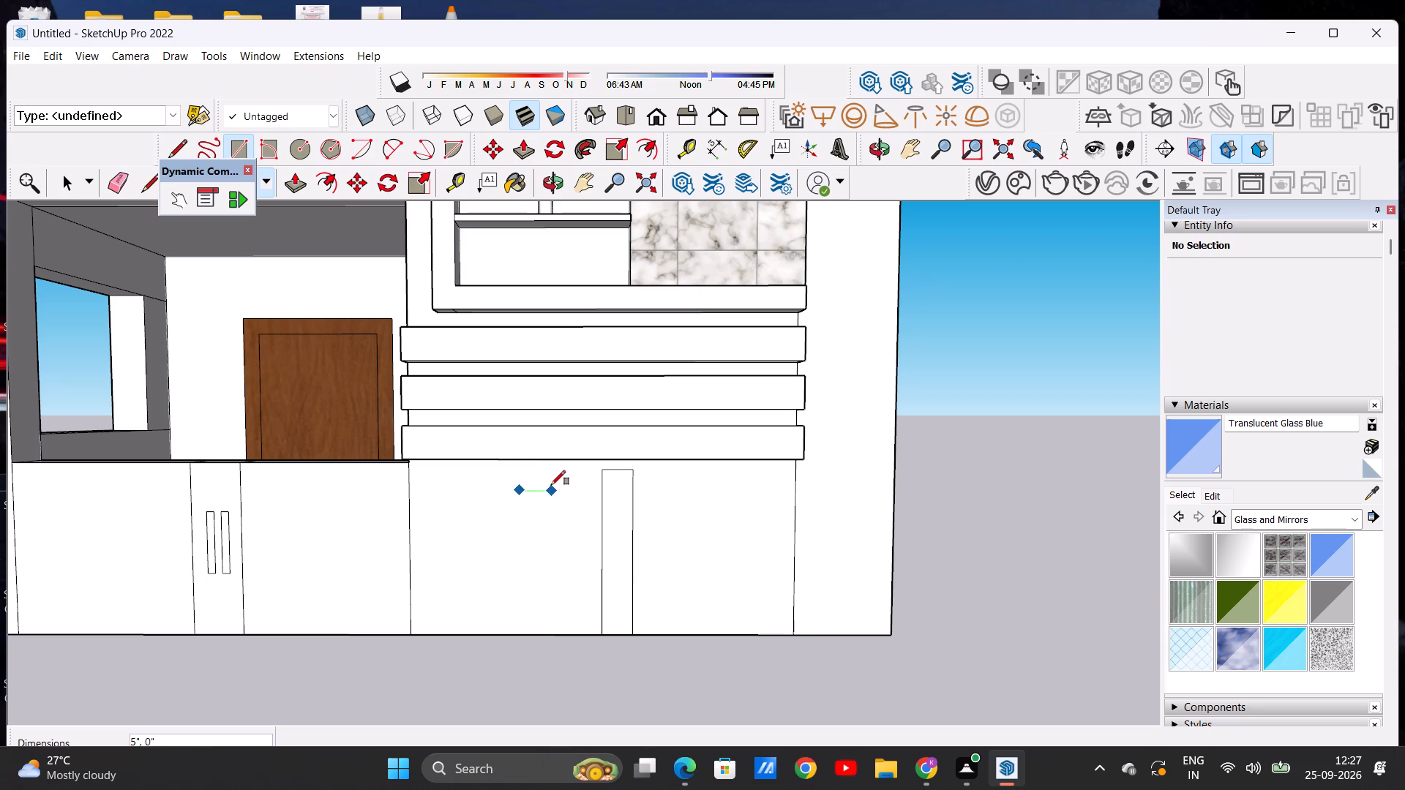
{"action": "left_click", "coordinate": [551, 485]}
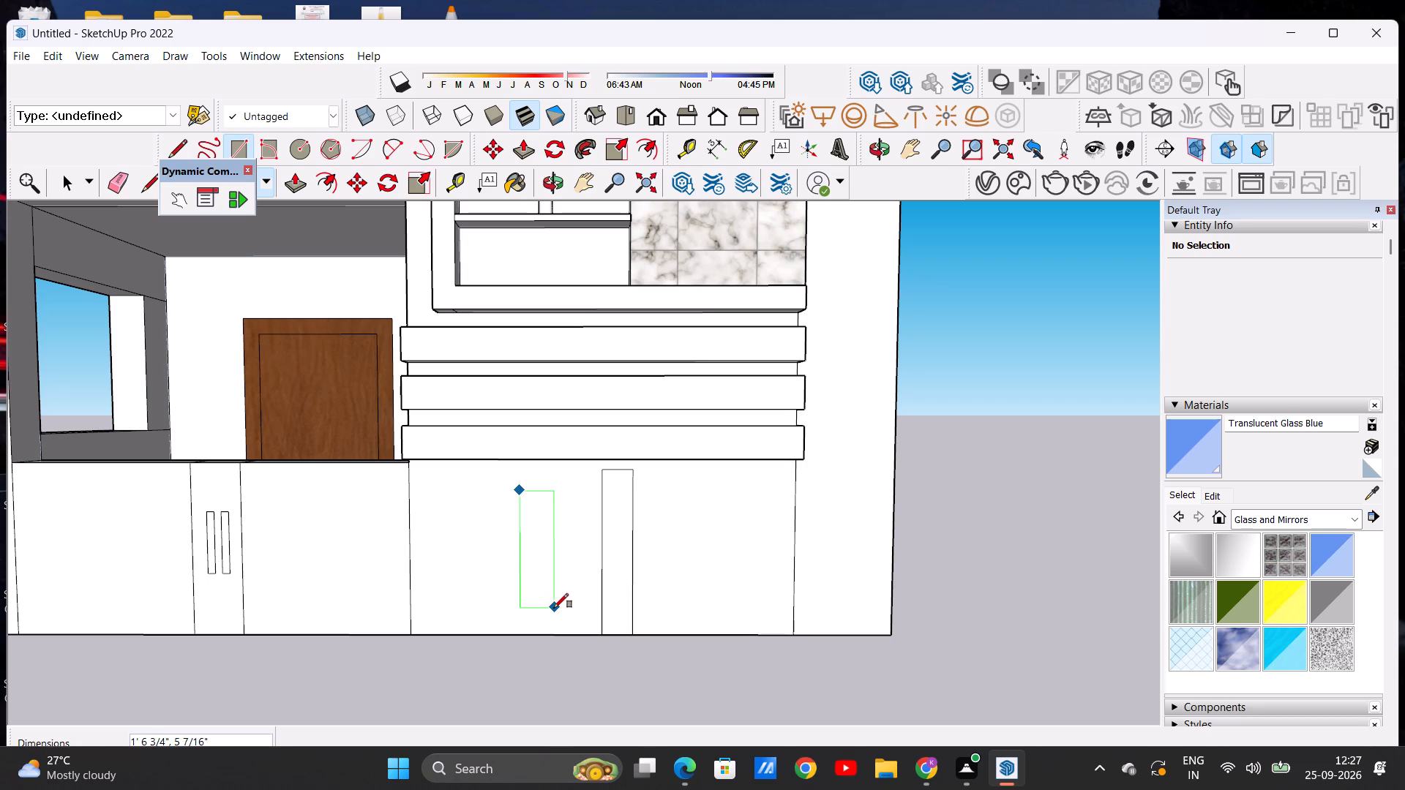
{"action": "left_click", "coordinate": [554, 608]}
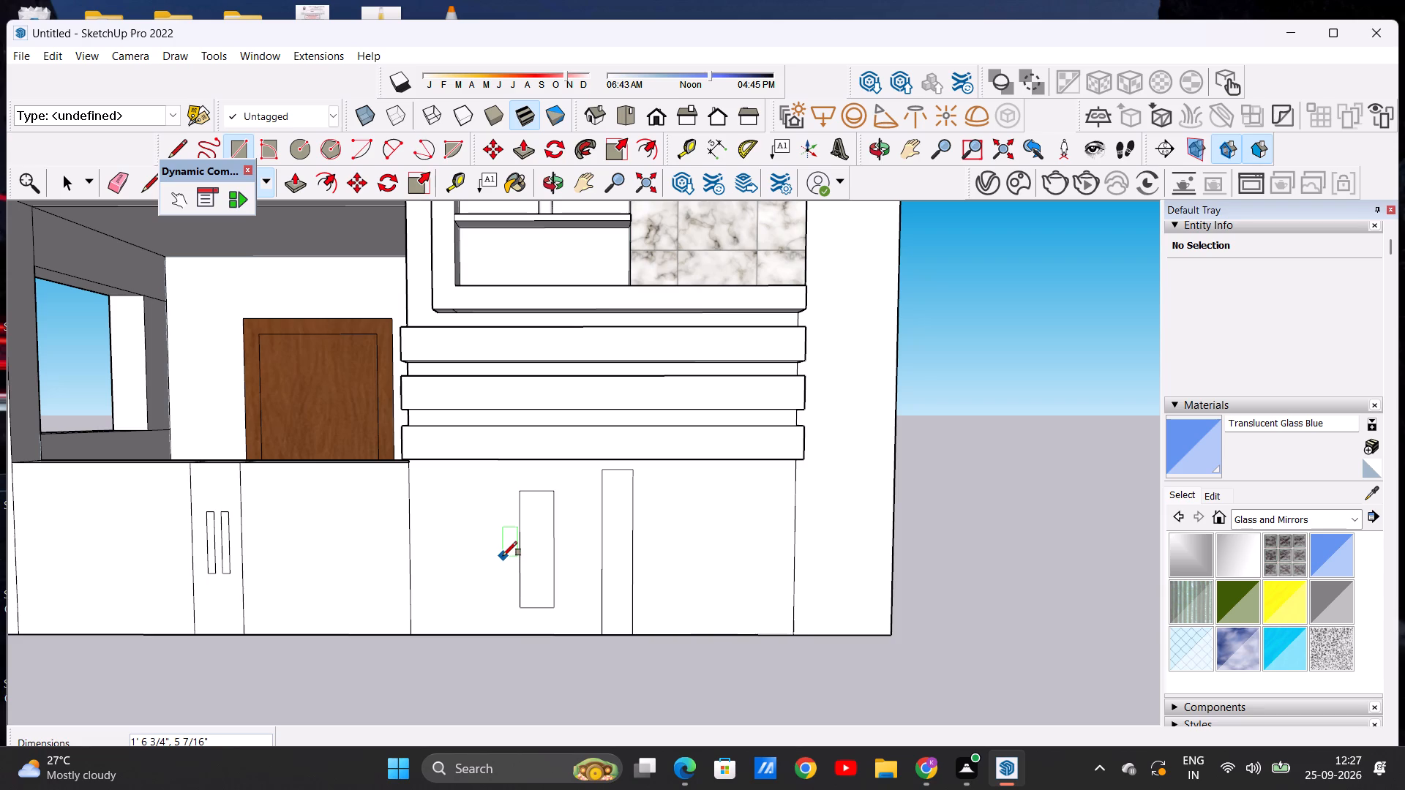
{"action": "key", "text": "space"}
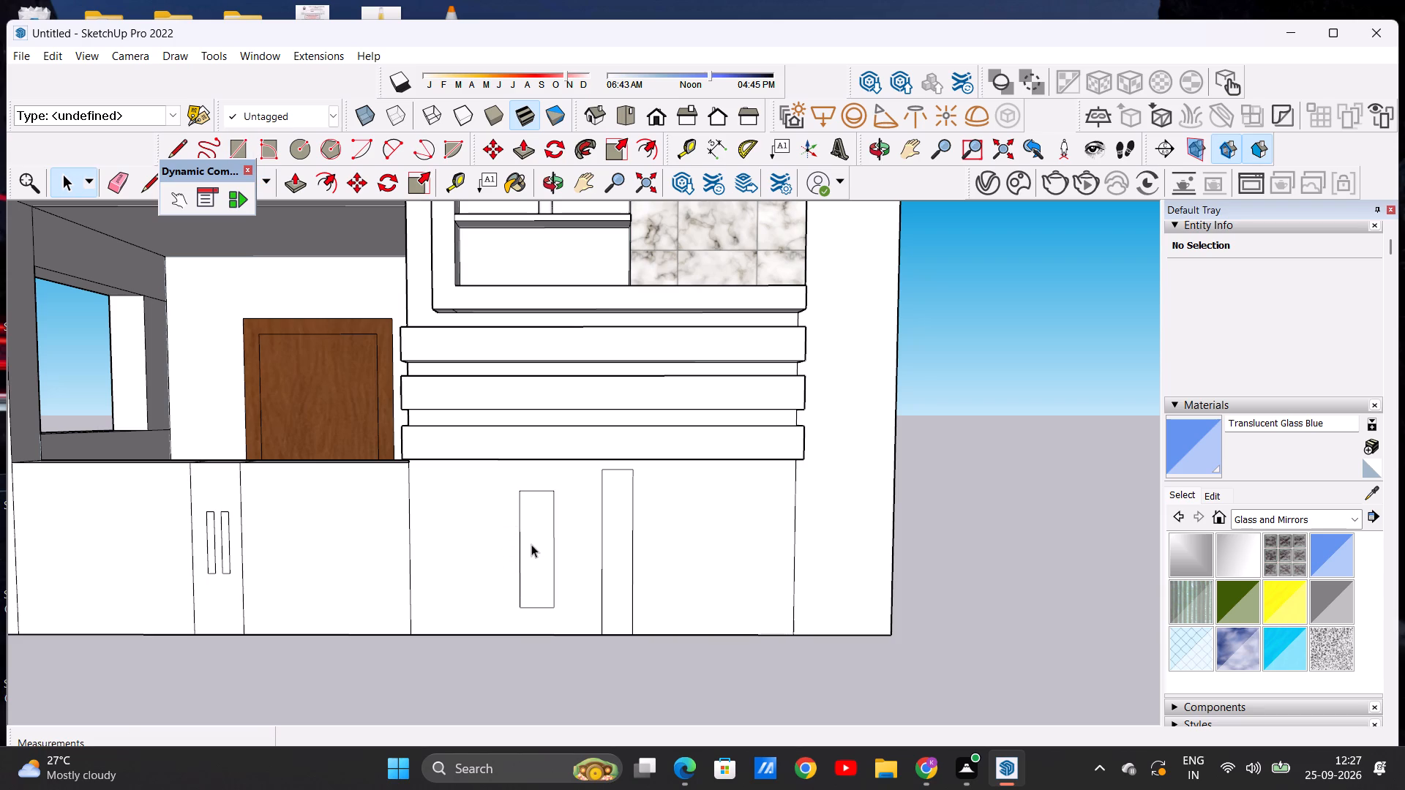
{"action": "double_click", "coordinate": [531, 544]}
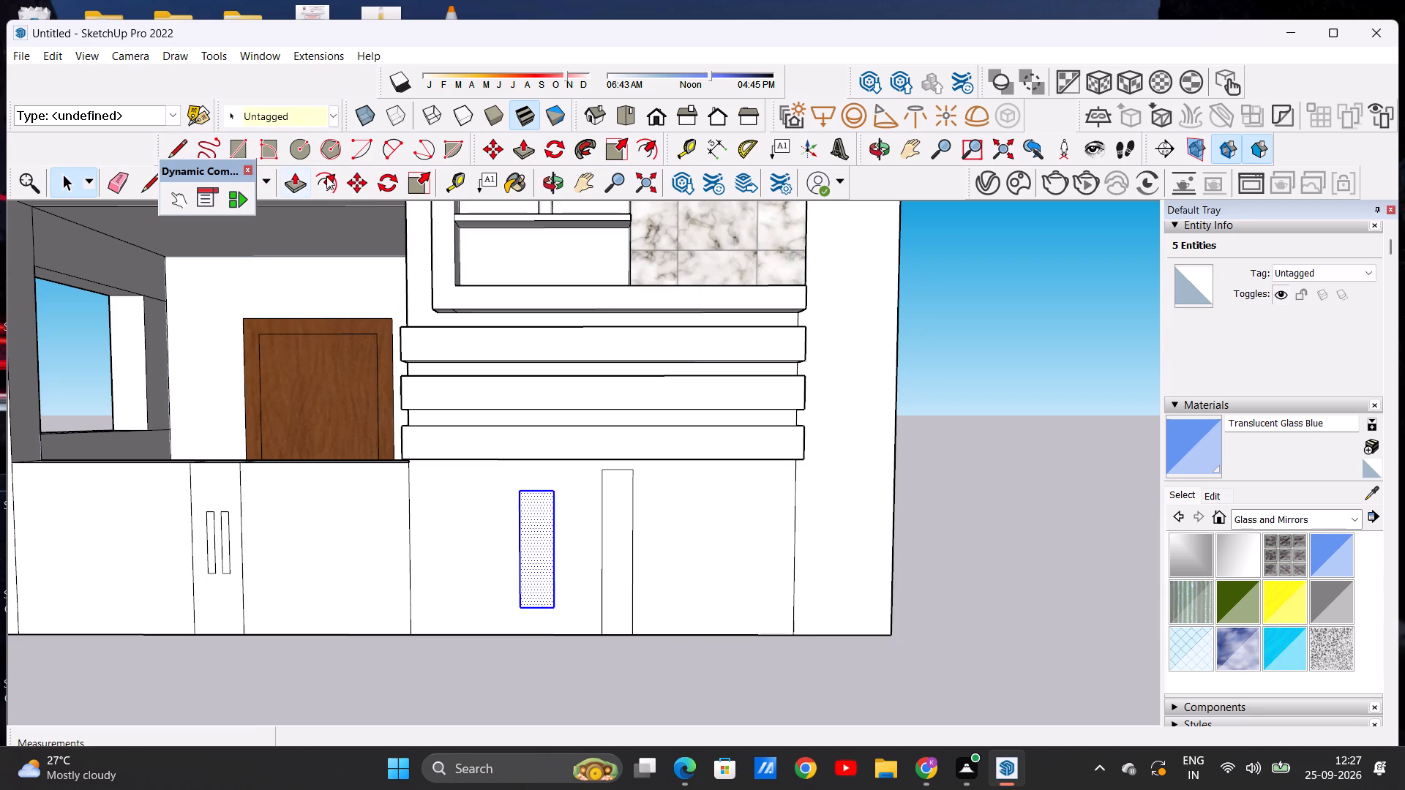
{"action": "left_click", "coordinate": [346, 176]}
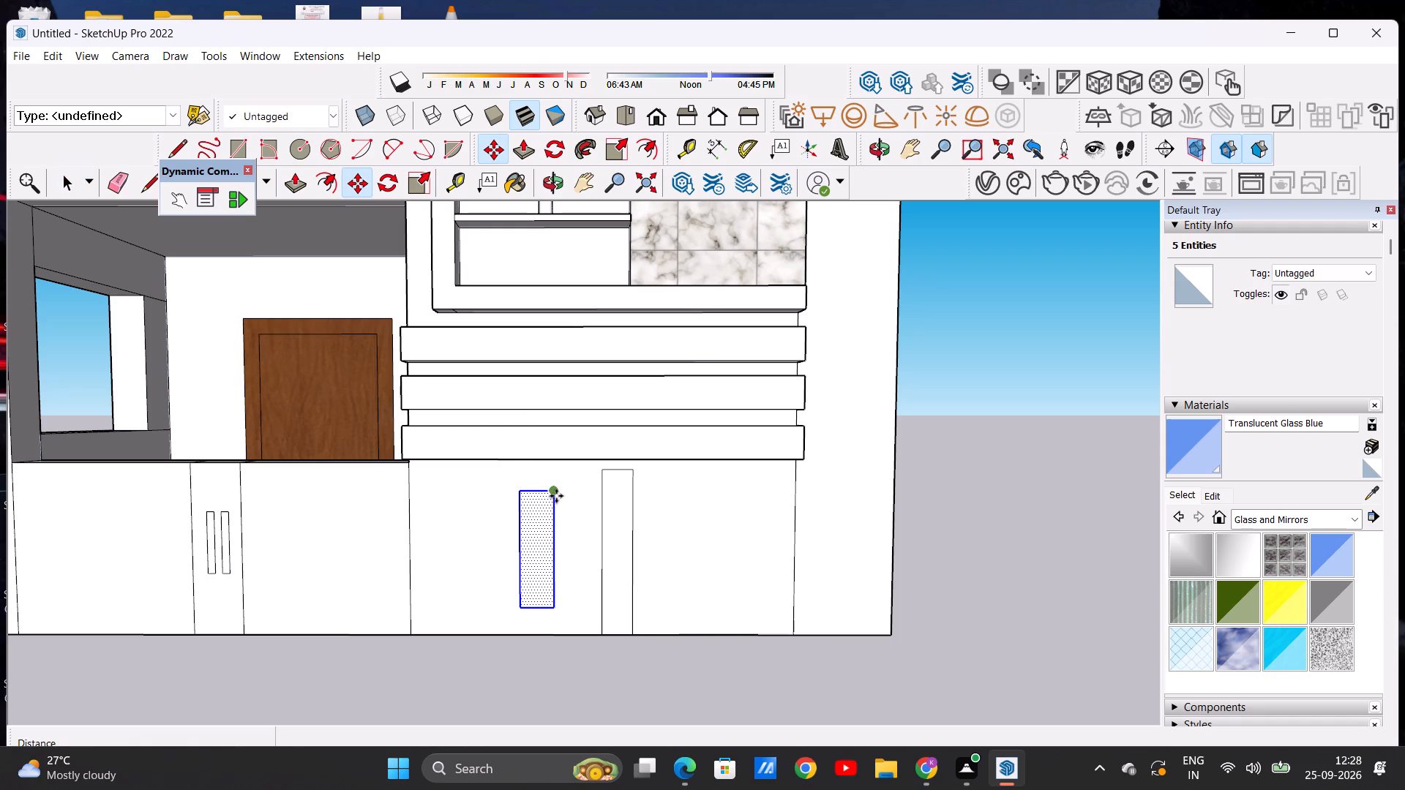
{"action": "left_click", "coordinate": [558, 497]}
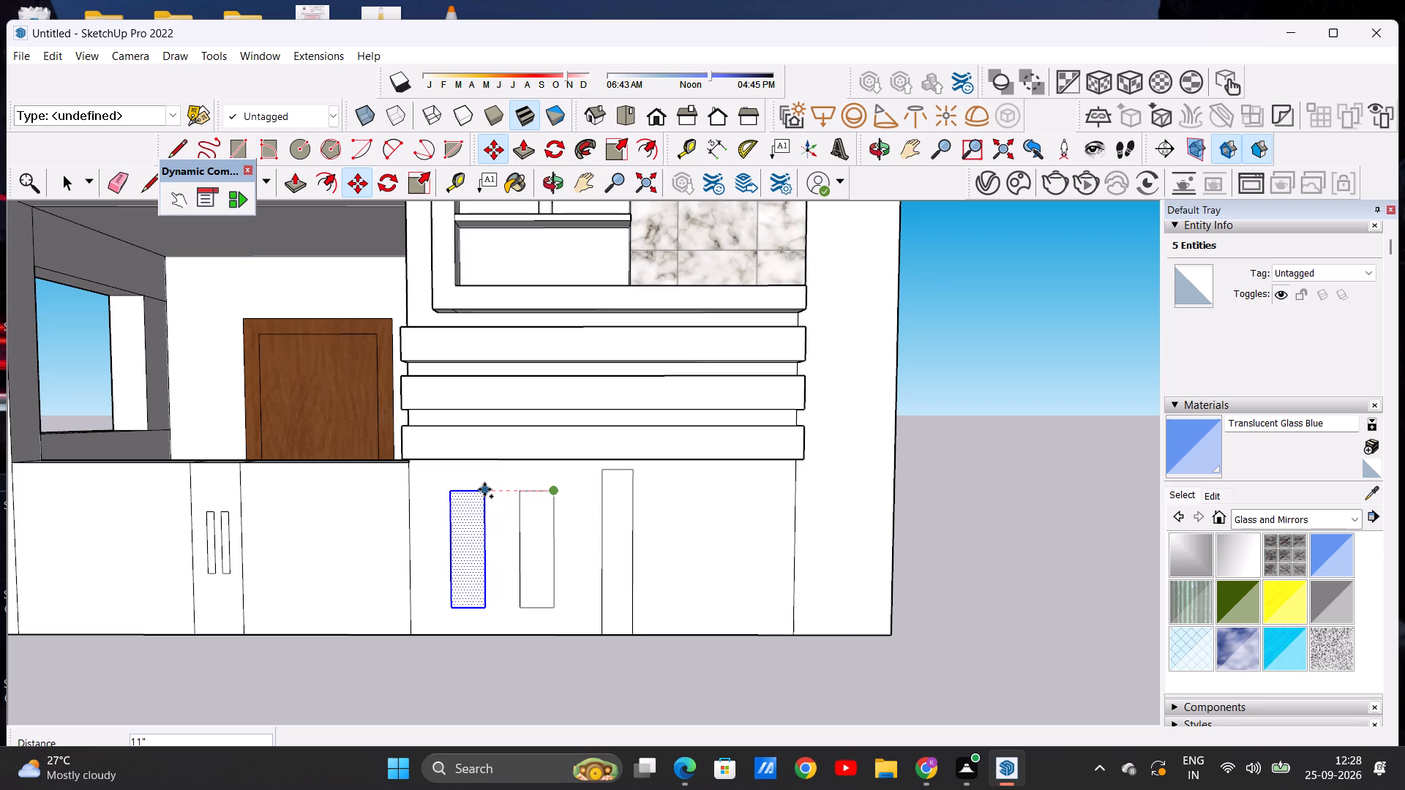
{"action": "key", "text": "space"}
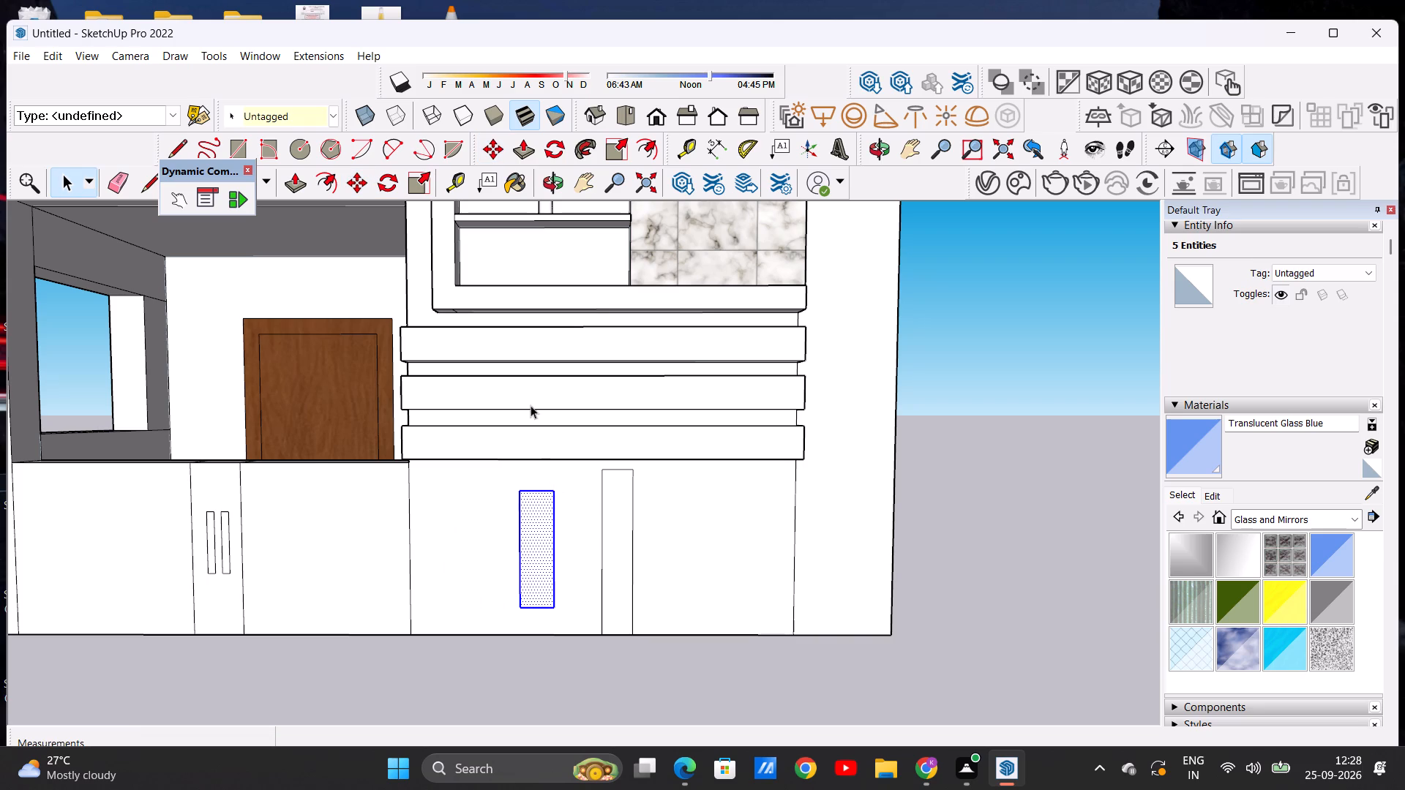
Move the shorter upright rectangle about 4 3/16" sideways, closer to the tall strip.
{"action": "left_click", "coordinate": [356, 183]}
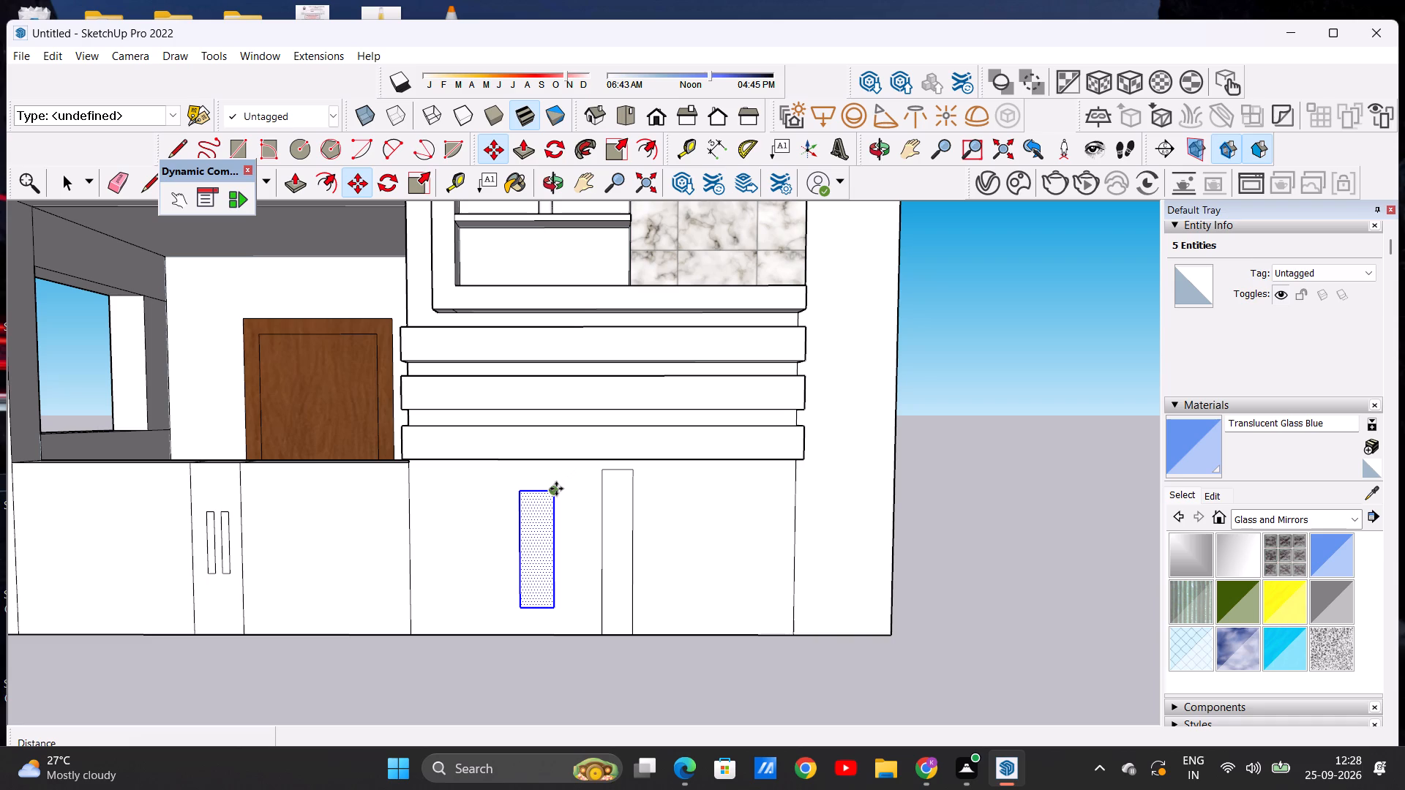
{"action": "left_click", "coordinate": [556, 489]}
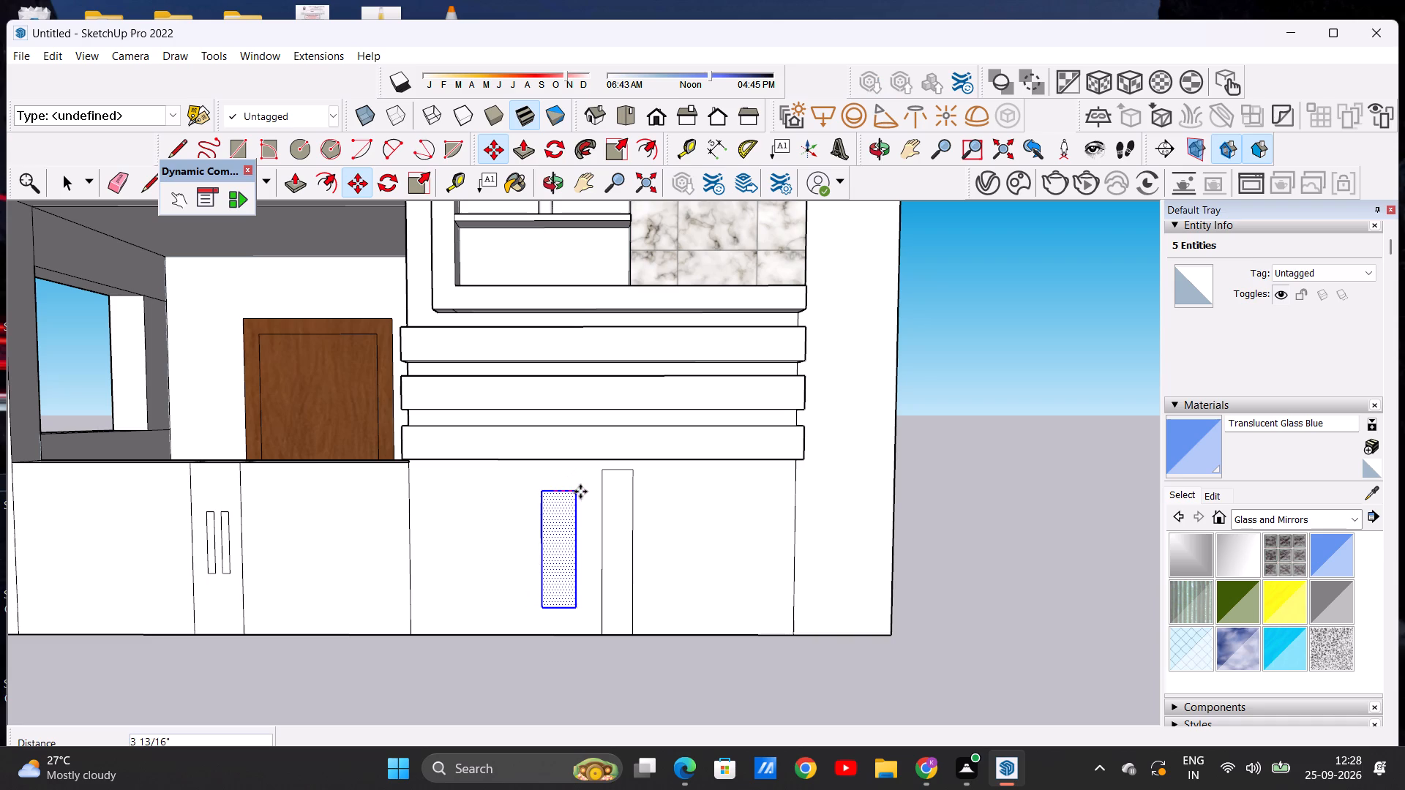
{"action": "left_click", "coordinate": [580, 492]}
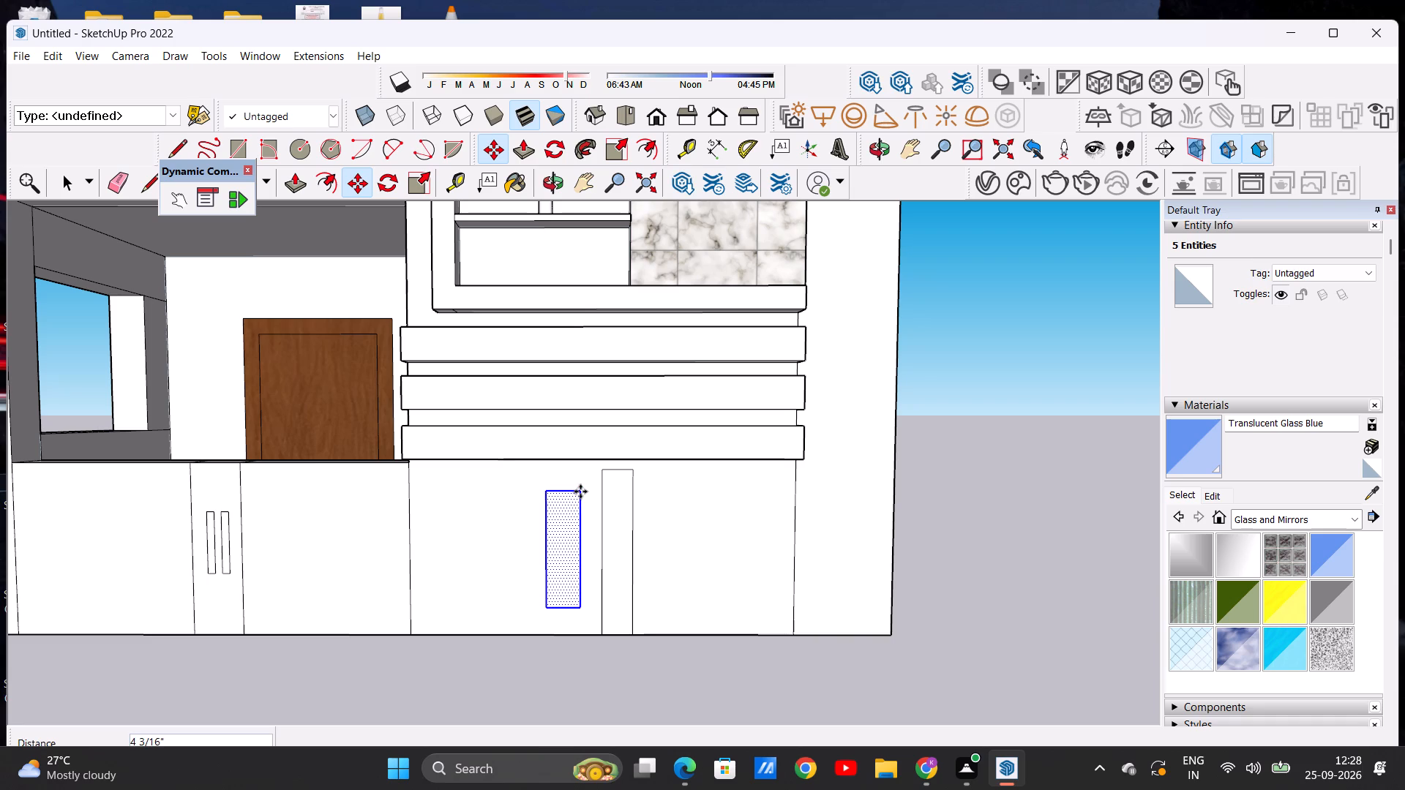
Copy the shorter rectangle about 1' 4 1/8" sideways to the other side of the tall strip.
{"action": "left_click", "coordinate": [580, 492]}
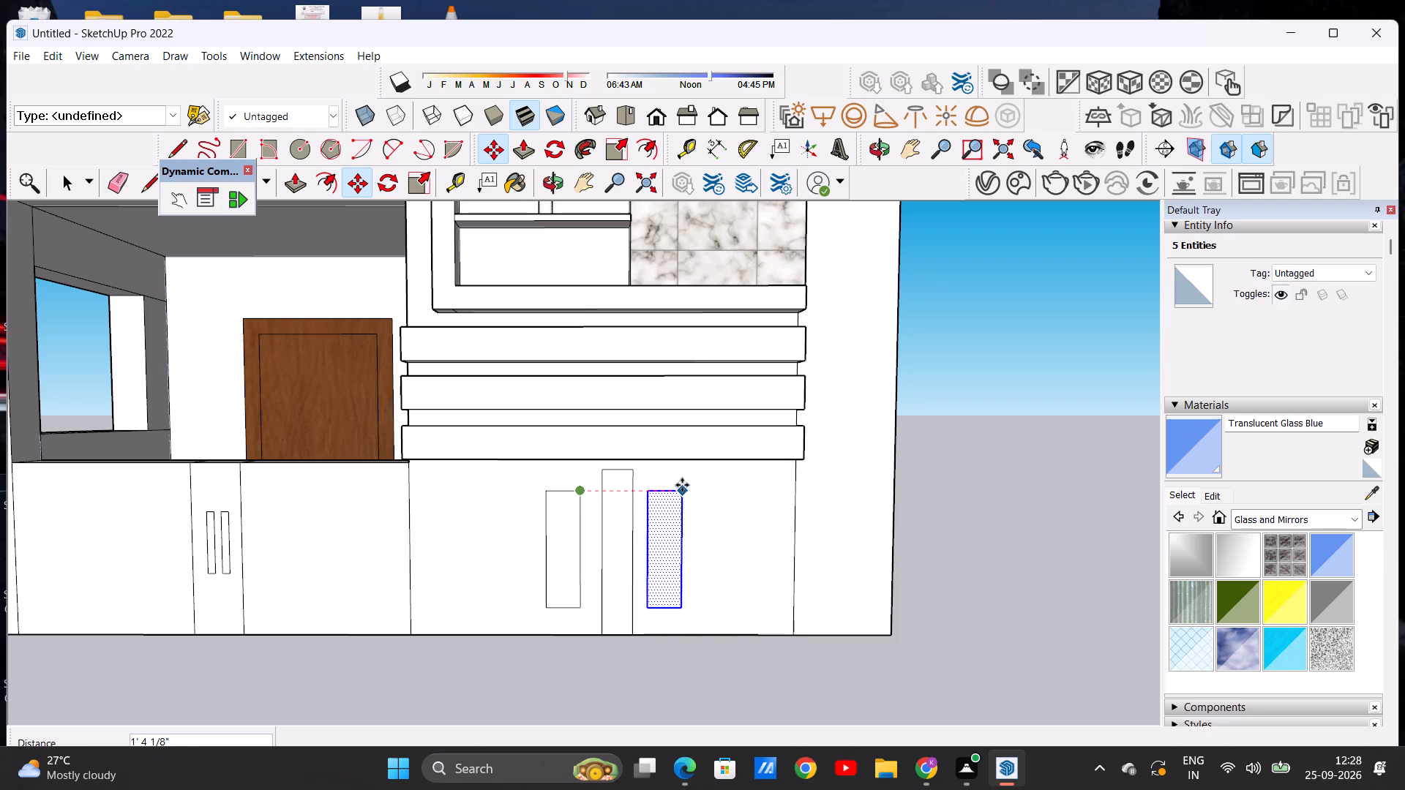
{"action": "left_click", "coordinate": [682, 485]}
{"action": "key", "text": "space"}
{"action": "left_click", "coordinate": [961, 480]}
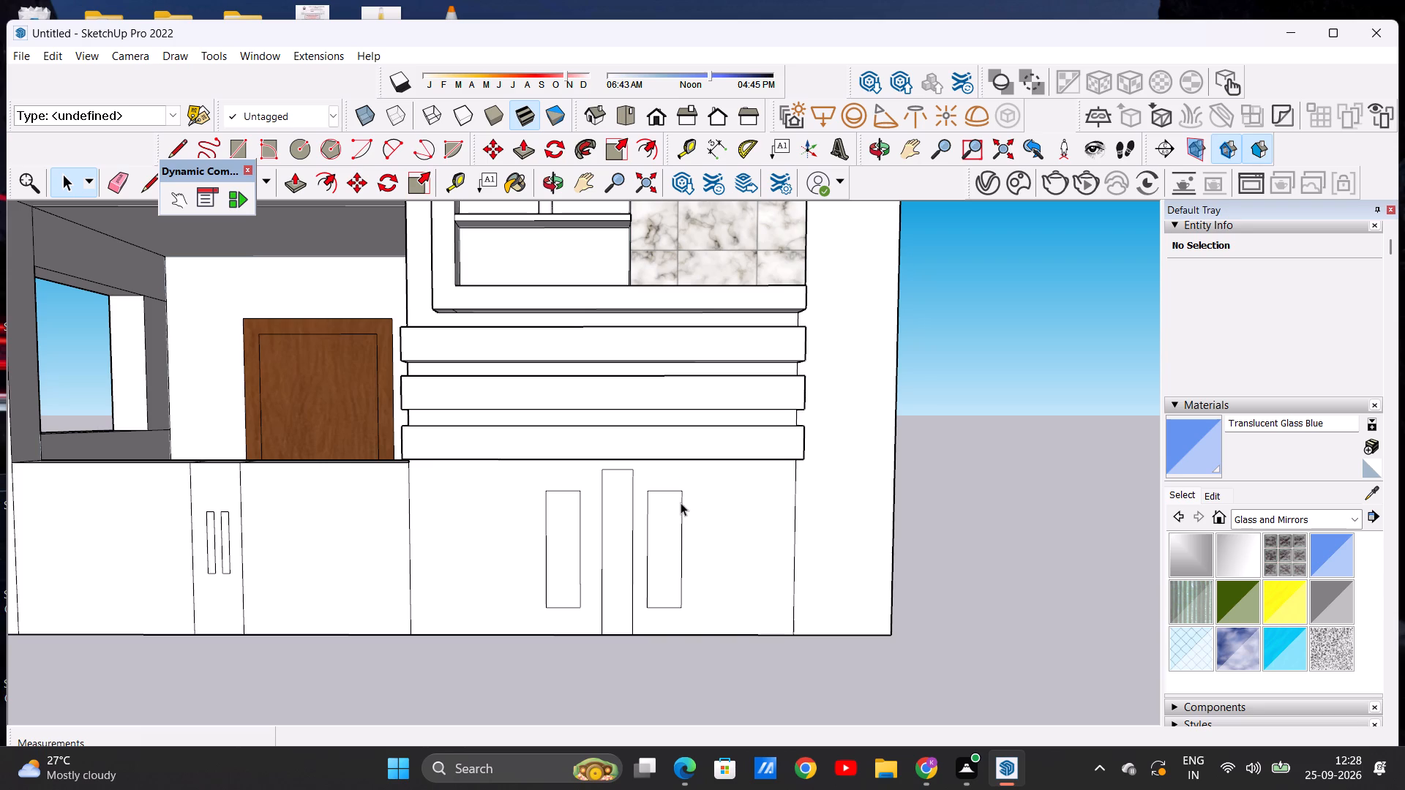
Copy the rectangle right of the tall strip a further 10 3/4" or so to the right, level with the others.
{"action": "scroll", "coordinate": [694, 496], "scroll_direction": "down", "scroll_amount": 3}
{"action": "scroll", "coordinate": [679, 560], "scroll_direction": "up", "scroll_amount": 1}
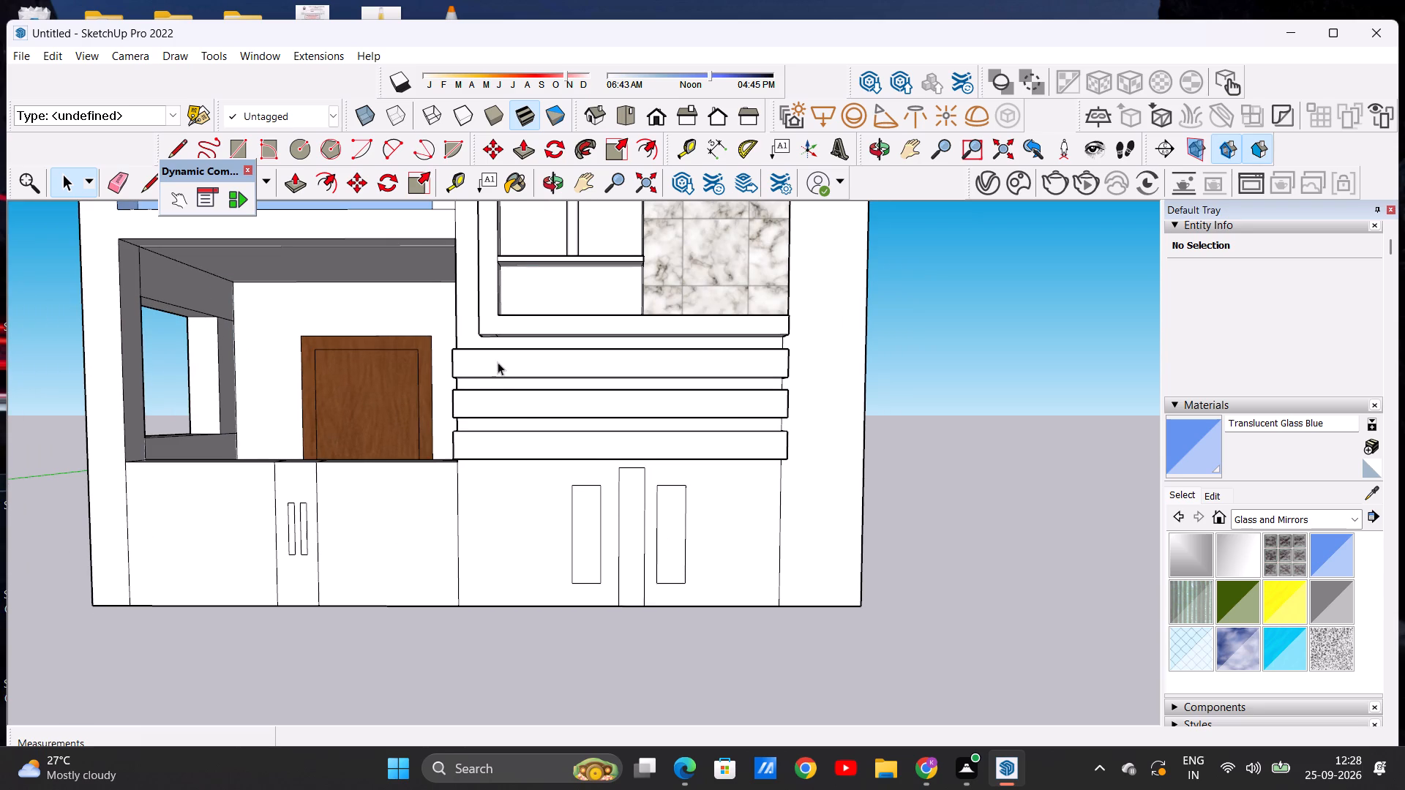
{"action": "left_click", "coordinate": [237, 154]}
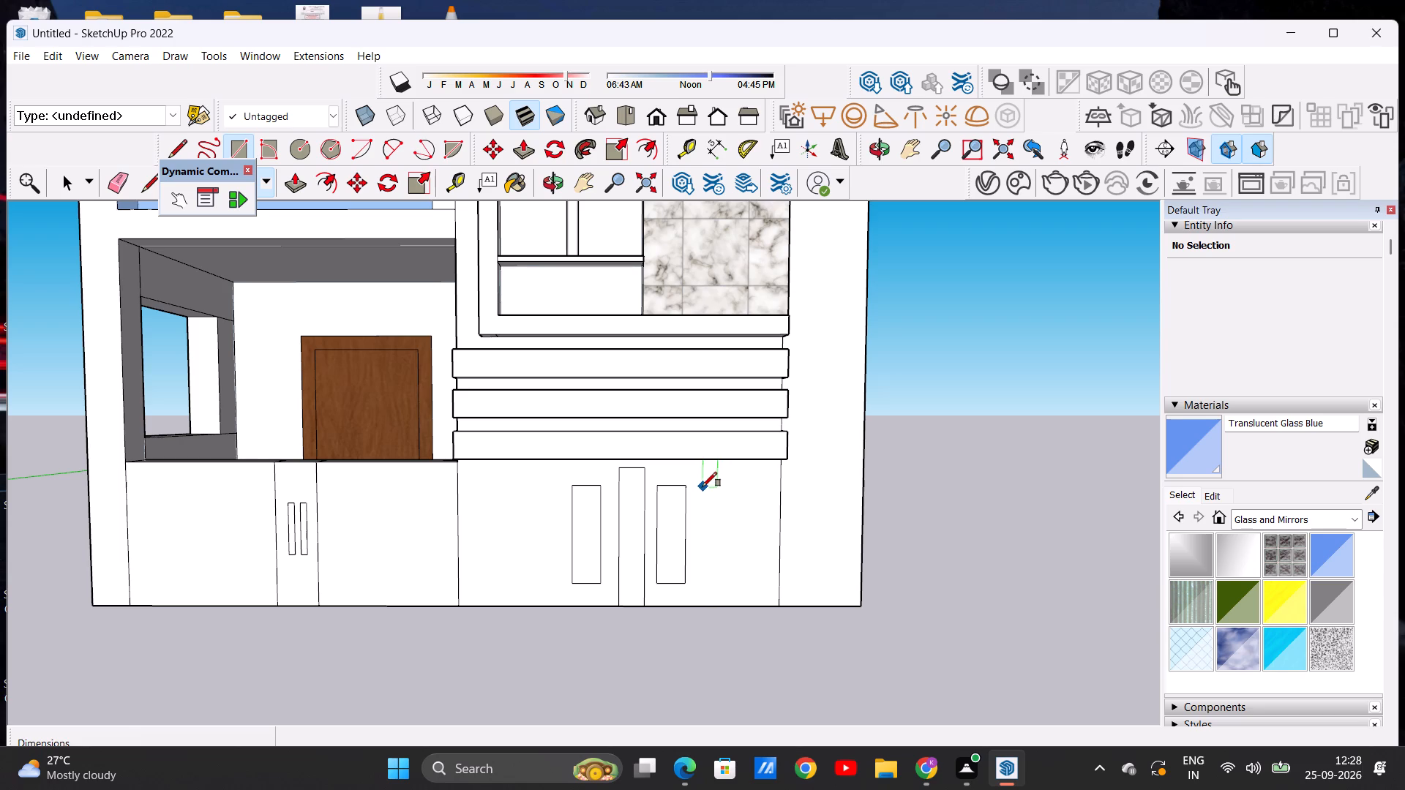
{"action": "key", "text": "space"}
{"action": "double_click", "coordinate": [671, 513]}
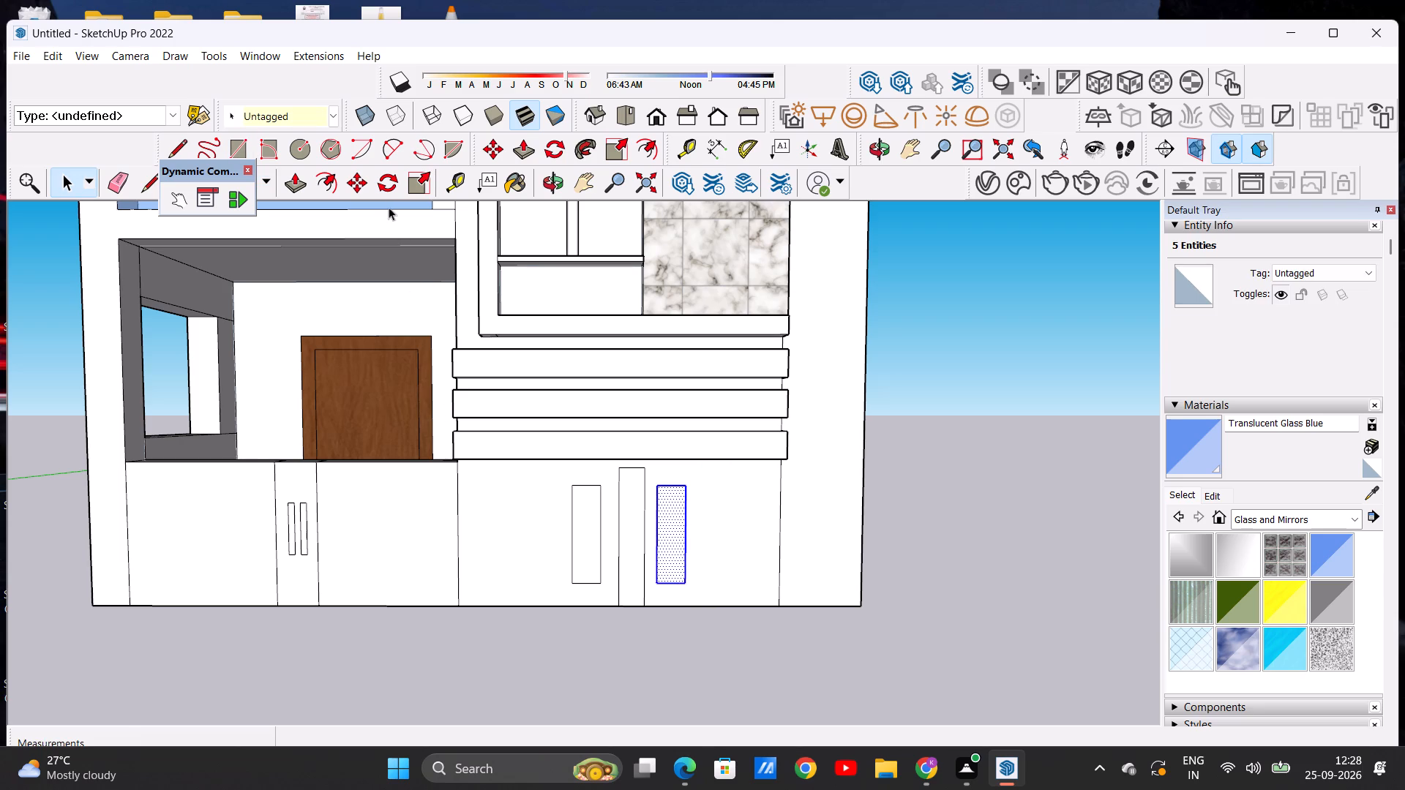
{"action": "left_click", "coordinate": [352, 181]}
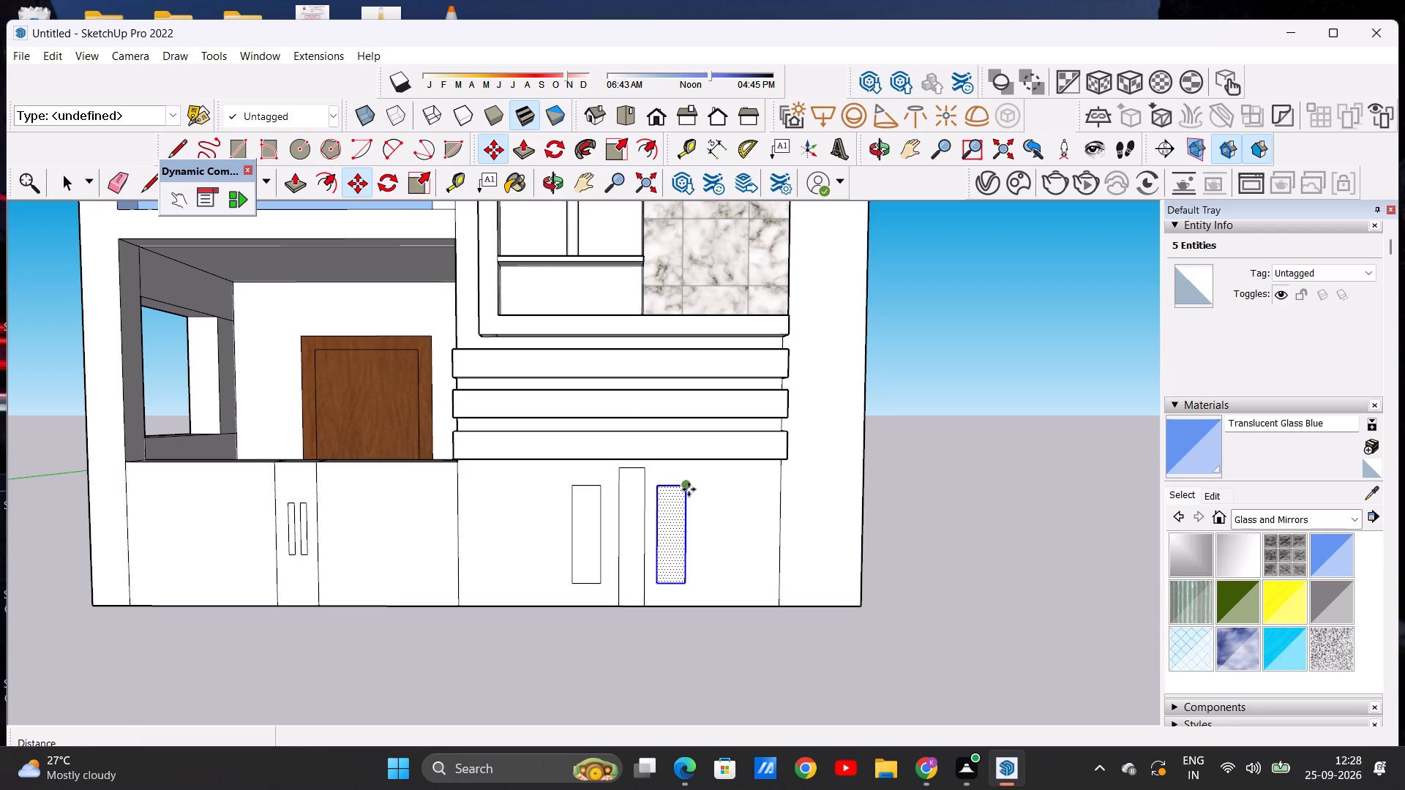
{"action": "left_click", "coordinate": [689, 489]}
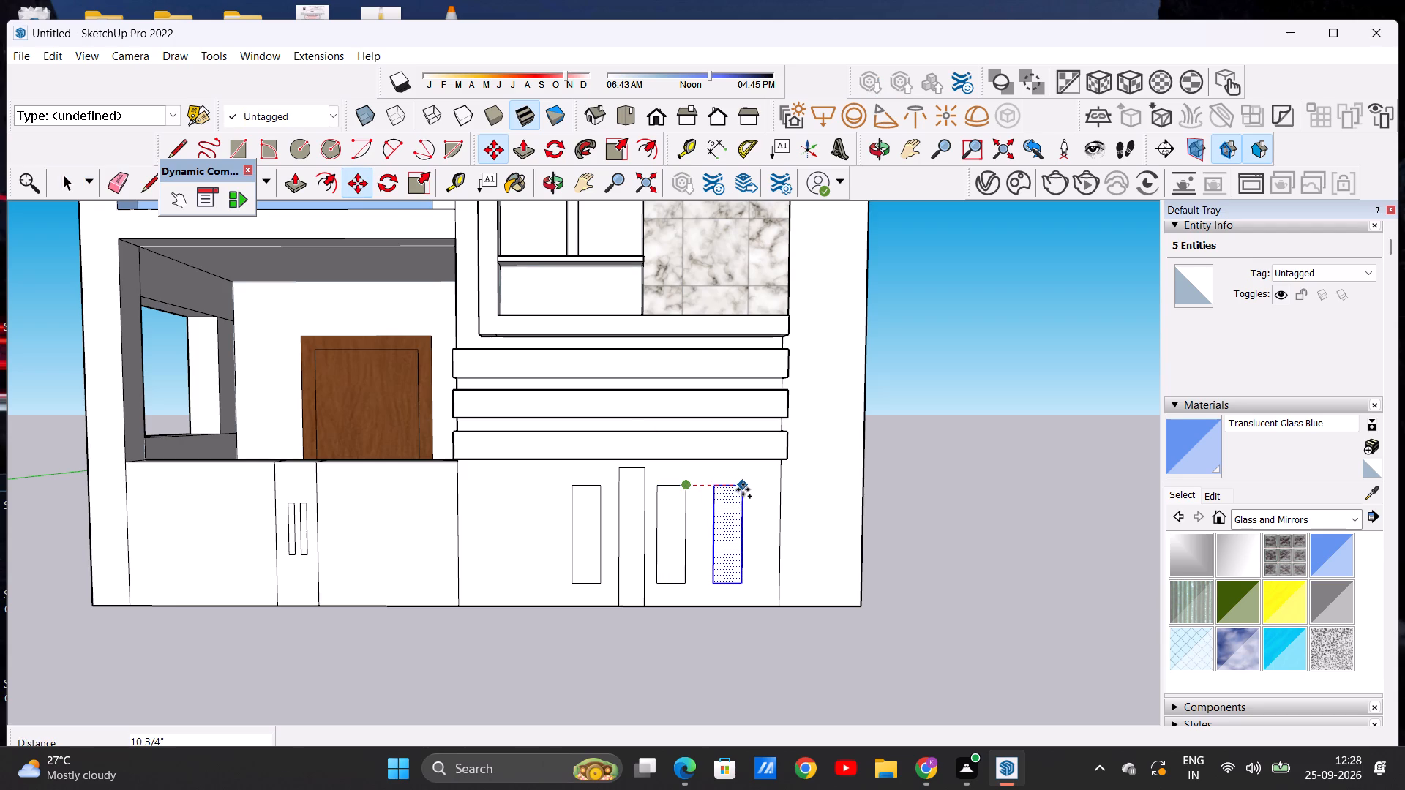
{"action": "left_click", "coordinate": [741, 489]}
{"action": "key", "text": "space"}
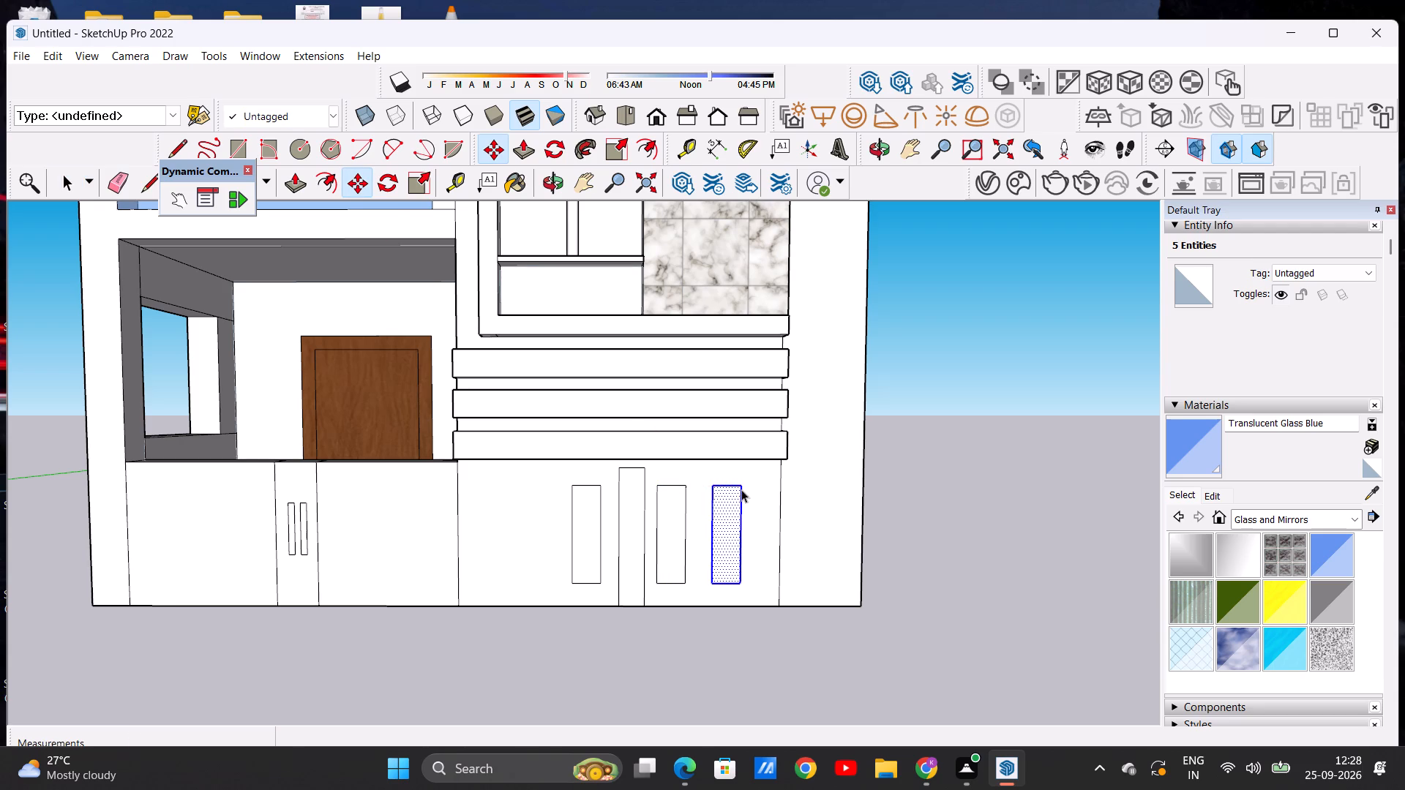
{"action": "left_click", "coordinate": [1034, 524]}
Recess the short upright rectangle left of the tall strip about 15/16" into the ground-floor wall, and the tall strip about 1".
{"action": "scroll", "coordinate": [882, 515], "scroll_direction": "down", "scroll_amount": 1}
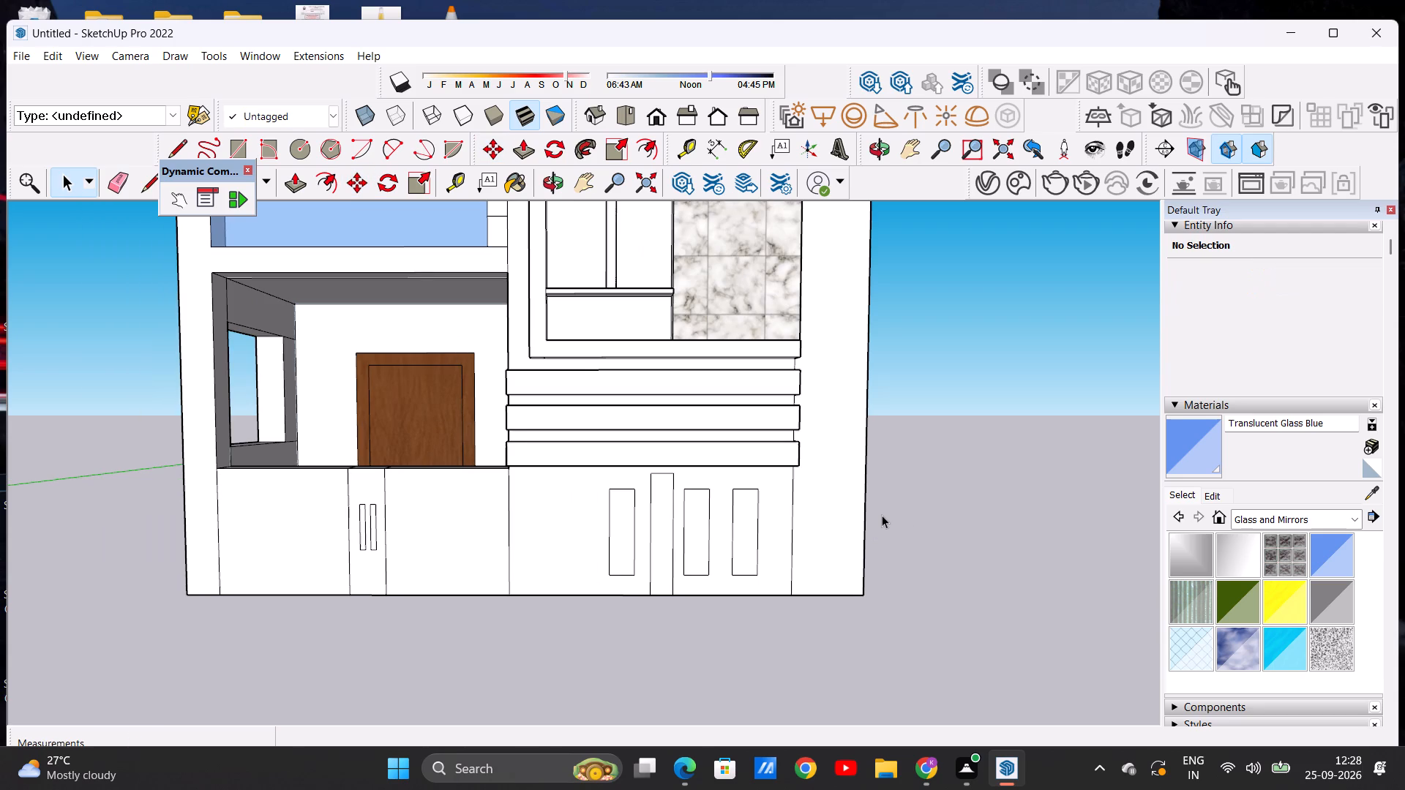
{"action": "scroll", "coordinate": [884, 515], "scroll_direction": "down", "scroll_amount": 8}
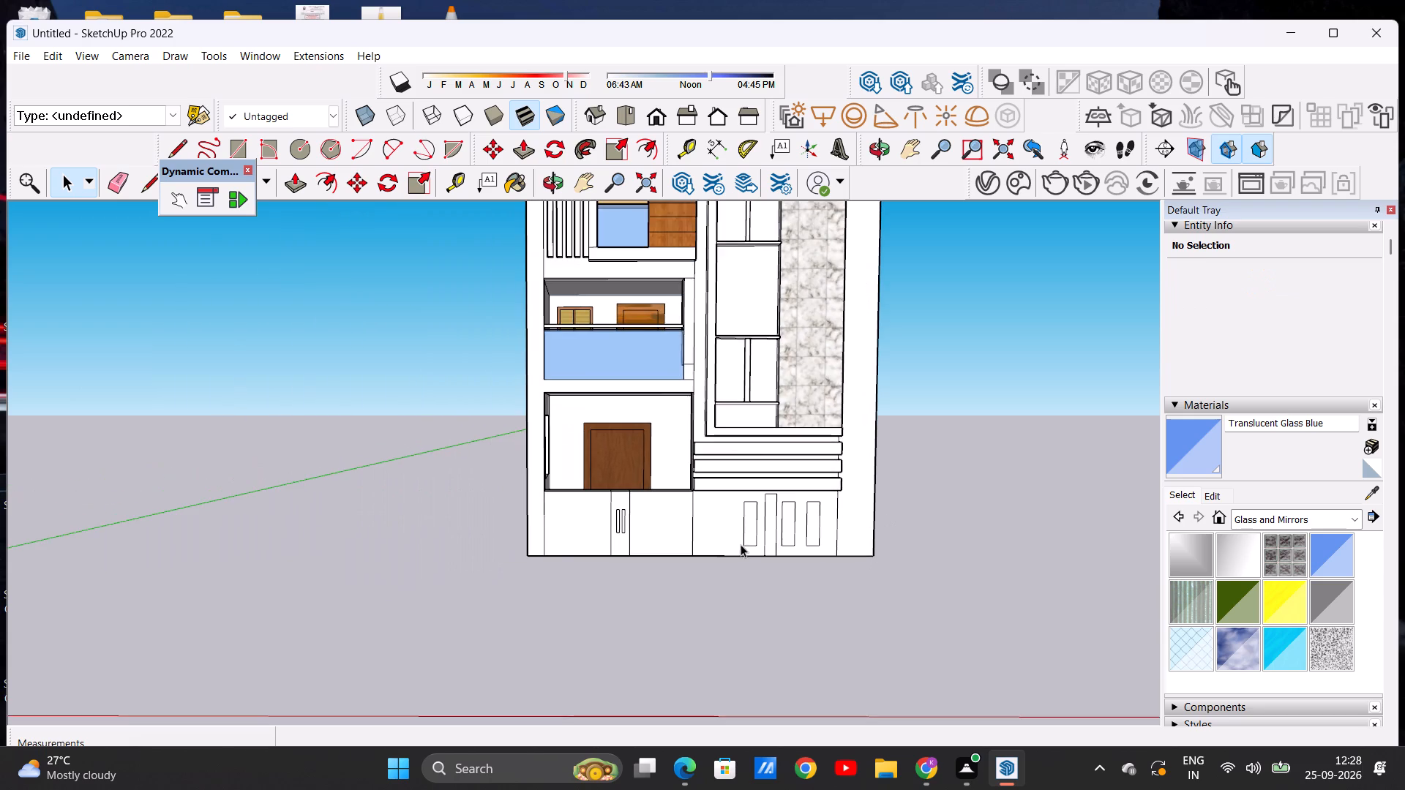
{"action": "scroll", "coordinate": [741, 539], "scroll_direction": "up", "scroll_amount": 5}
{"action": "scroll", "coordinate": [753, 533], "scroll_direction": "down", "scroll_amount": 2}
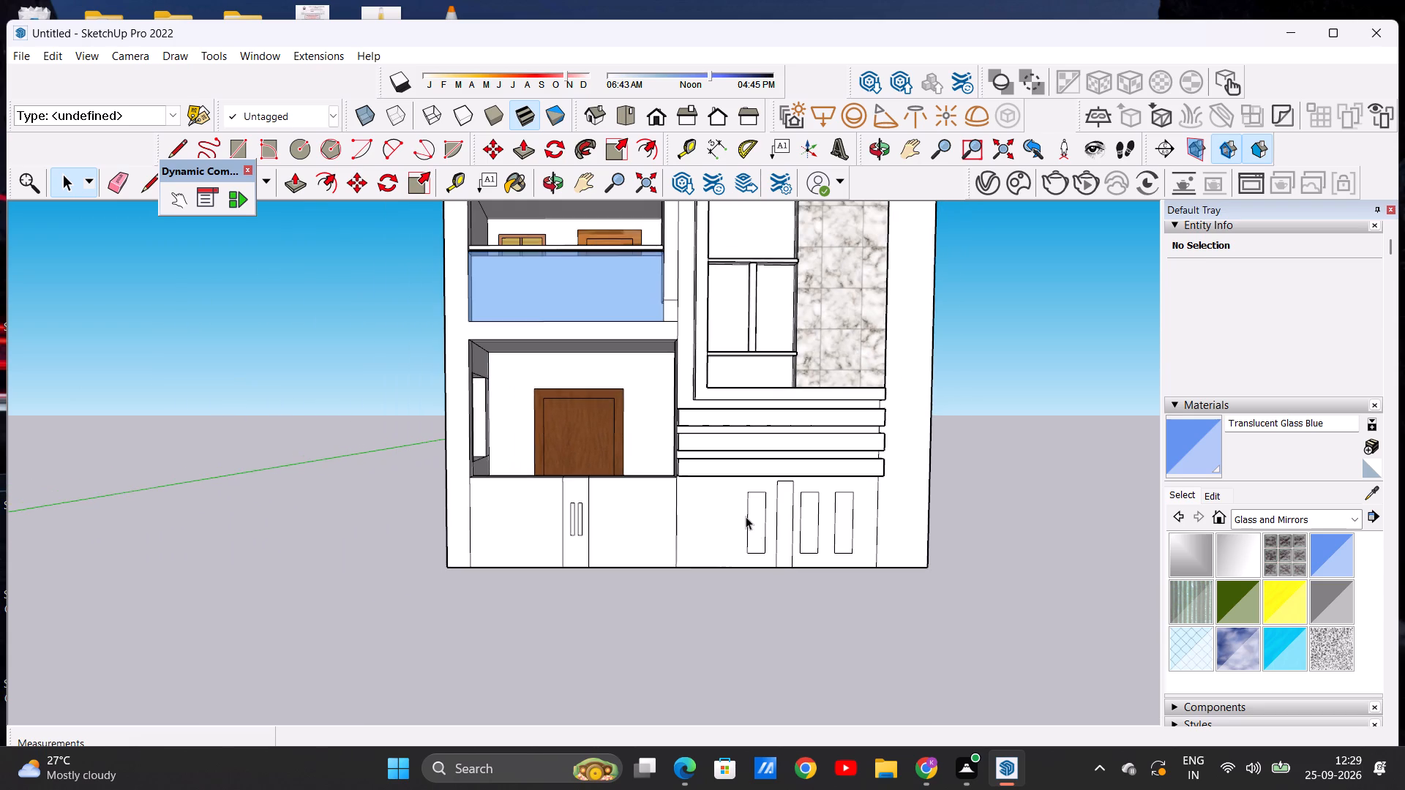
{"action": "middle_click_drag", "start_coordinate": [749, 519], "coordinate": [789, 548]}
{"action": "scroll", "coordinate": [761, 510], "scroll_direction": "up", "scroll_amount": 8}
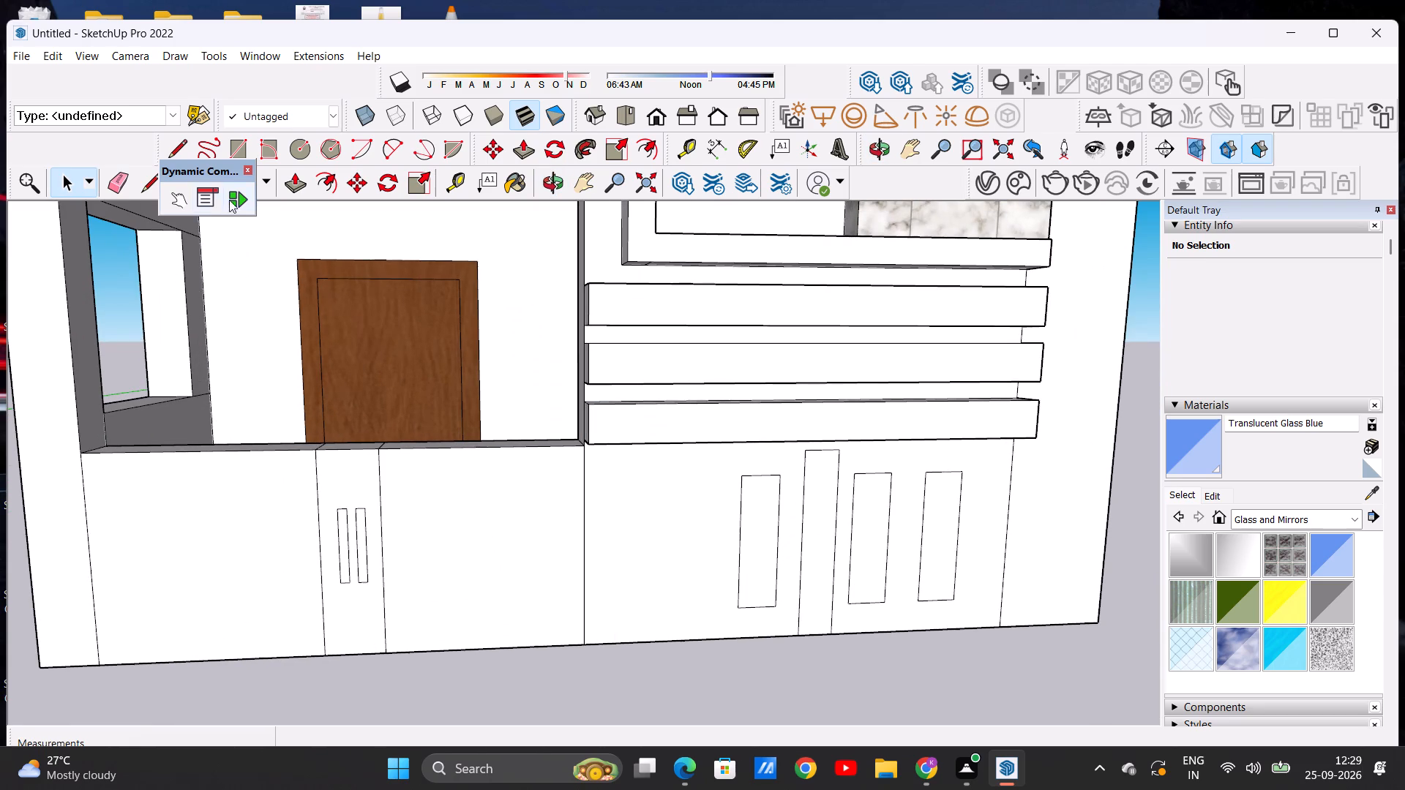
{"action": "left_click", "coordinate": [295, 172]}
{"action": "scroll", "coordinate": [696, 535], "scroll_direction": "up", "scroll_amount": 4}
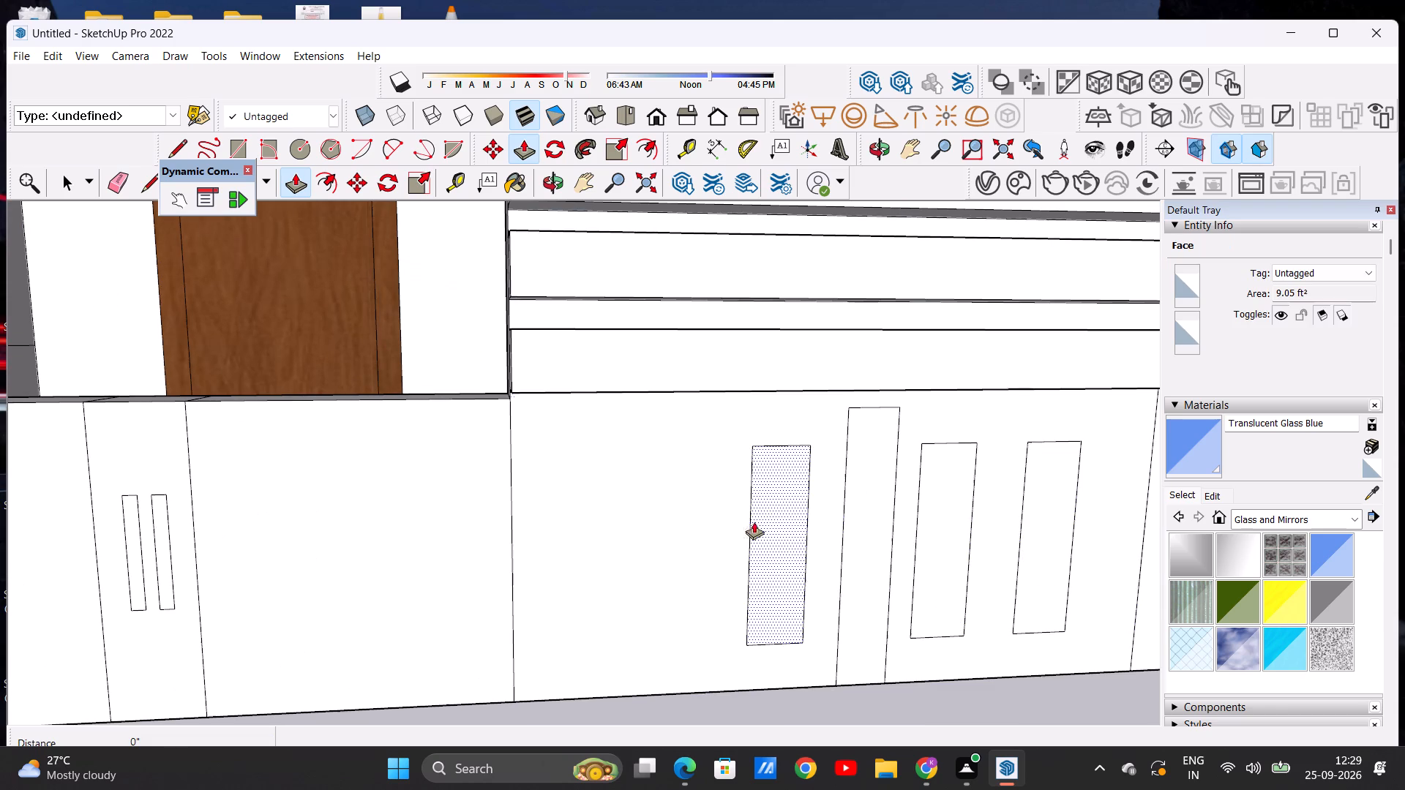
{"action": "left_click", "coordinate": [768, 503]}
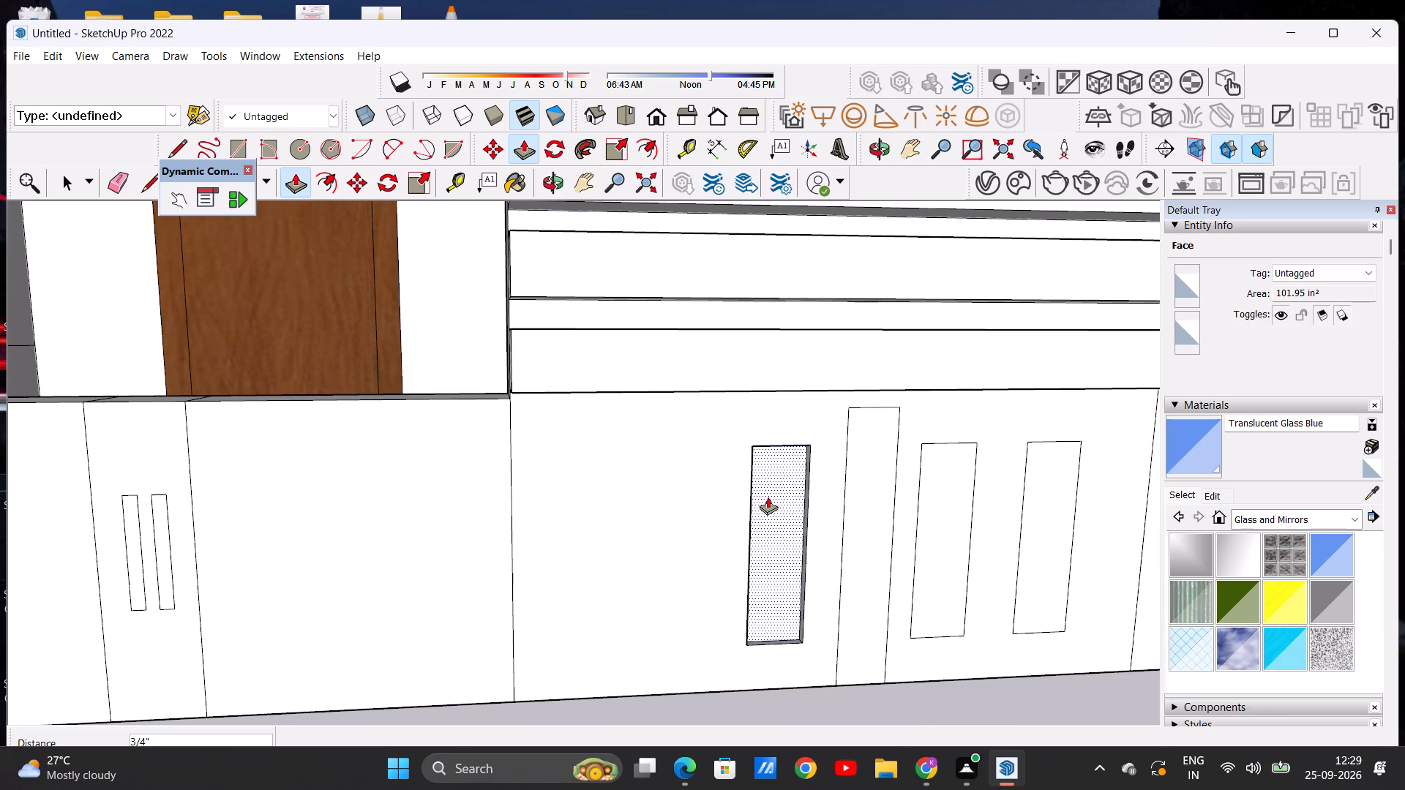
{"action": "left_click", "coordinate": [768, 494]}
{"action": "left_click", "coordinate": [868, 505]}
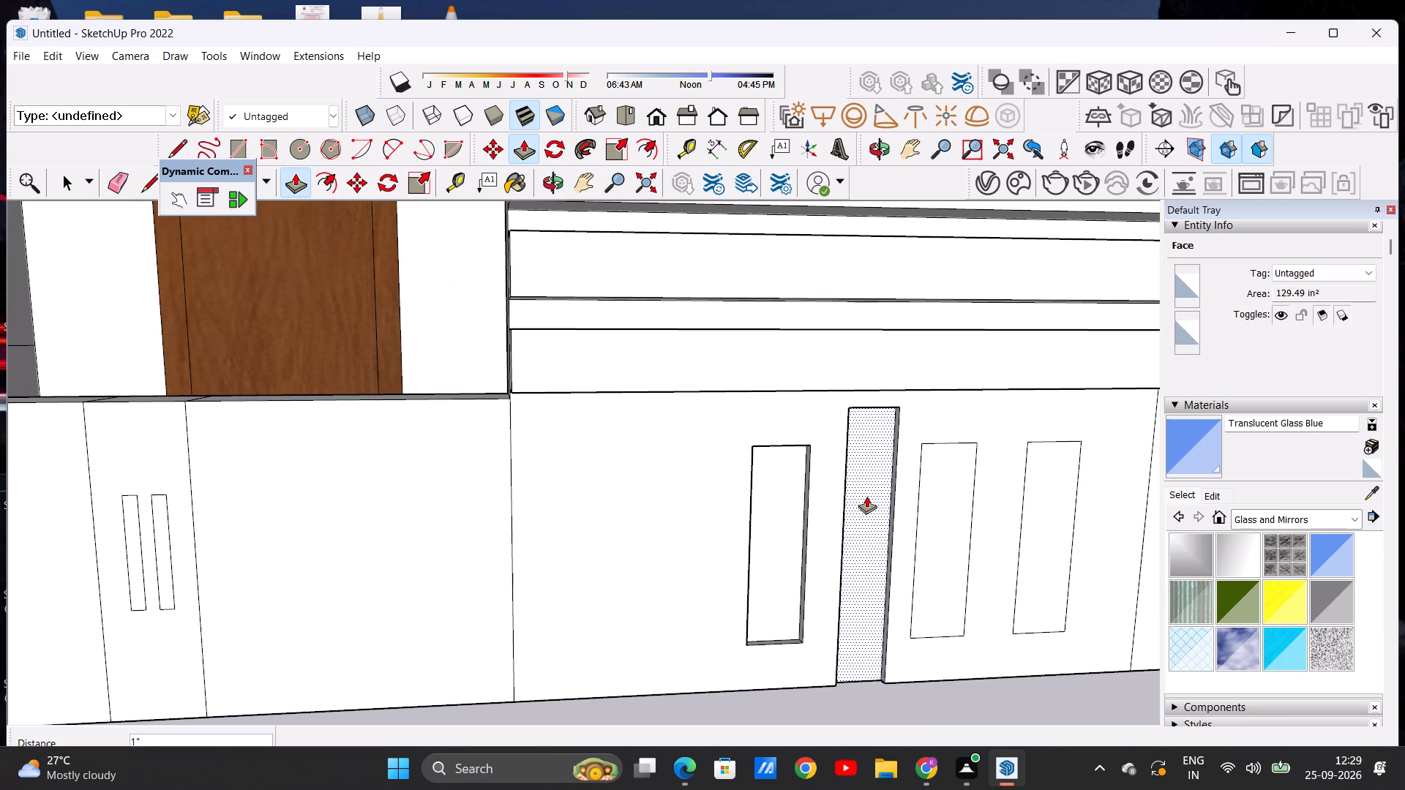
{"action": "left_click", "coordinate": [866, 496]}
Recess the two short upright rectangles right of the tall strip slightly into the ground-floor wall.
{"action": "left_click", "coordinate": [945, 516]}
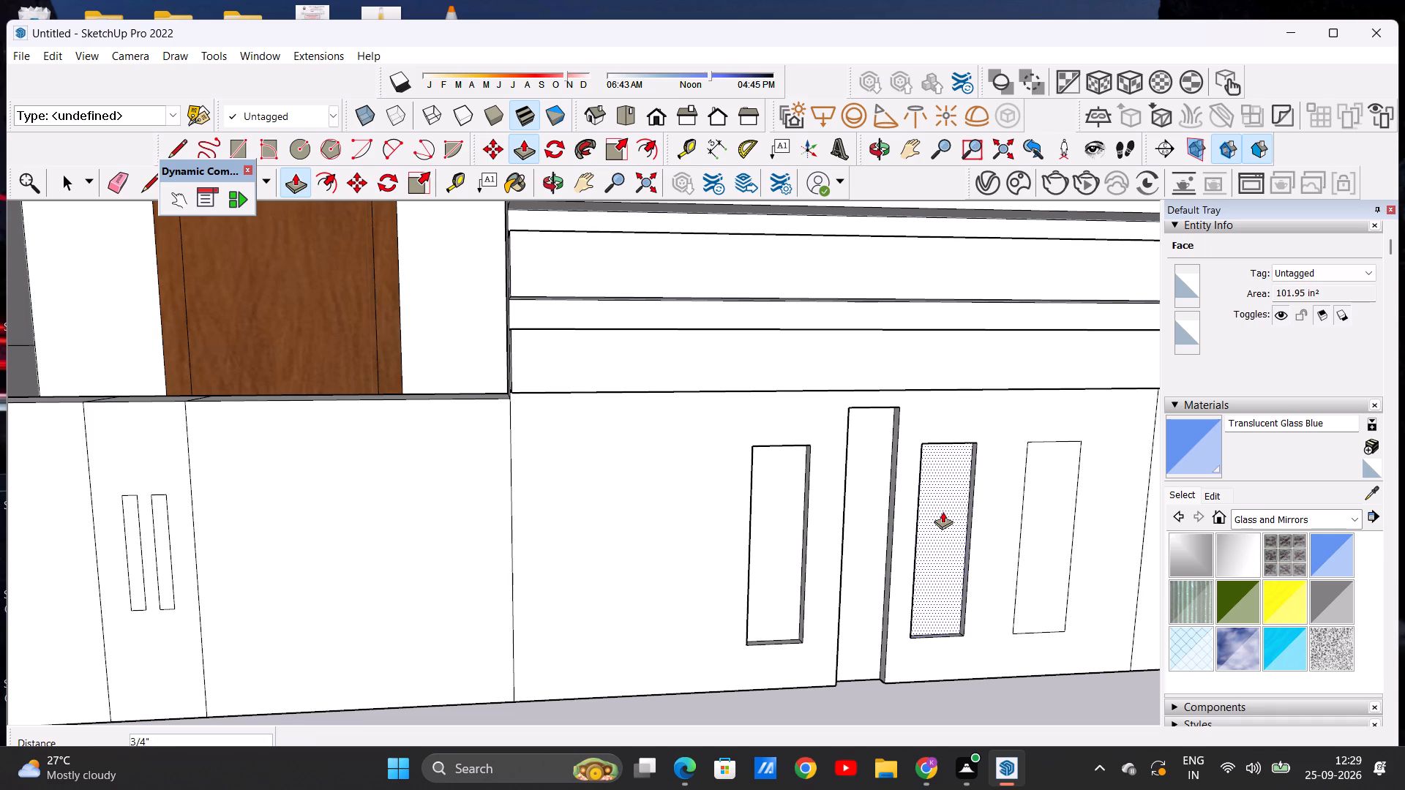
{"action": "left_click", "coordinate": [942, 511]}
{"action": "left_click", "coordinate": [1044, 522]}
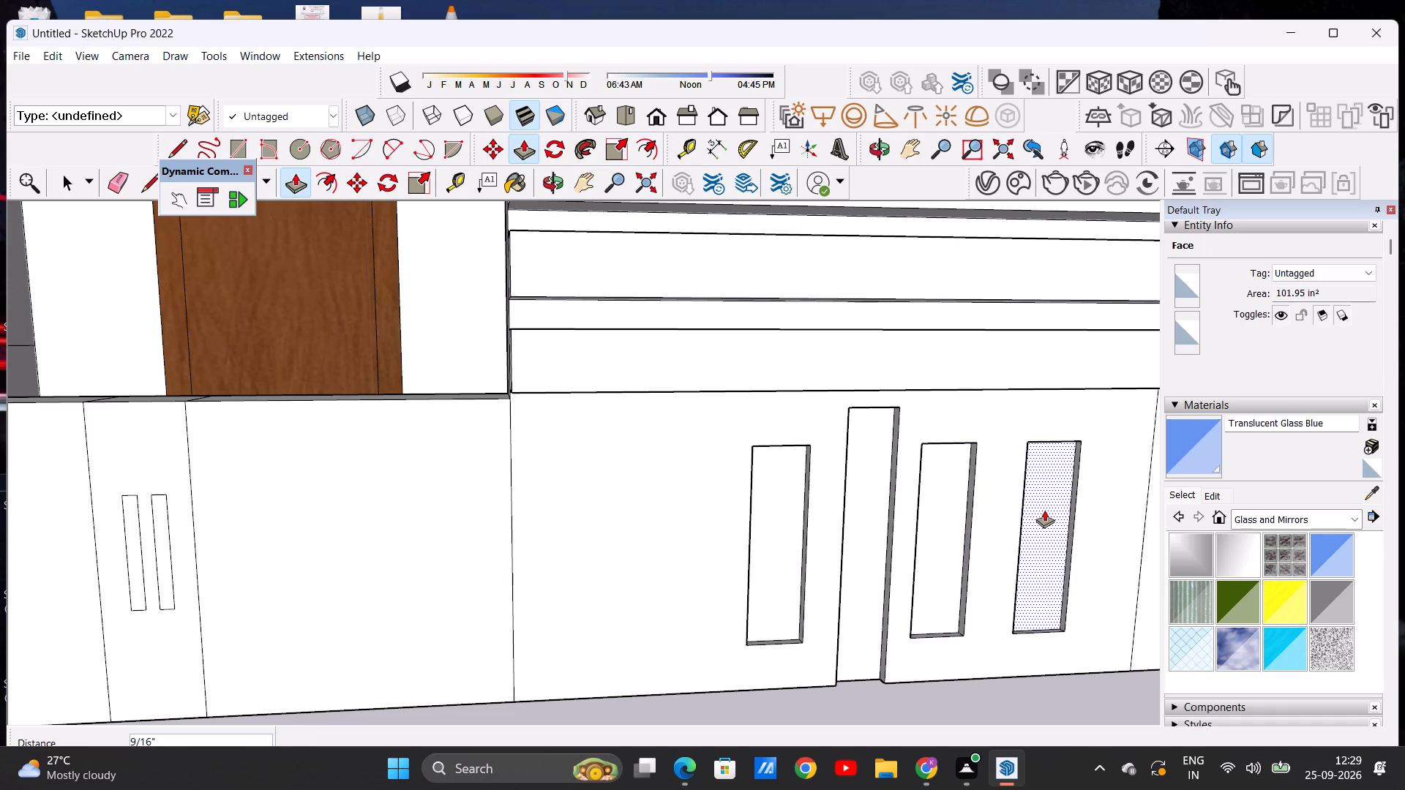
{"action": "left_click", "coordinate": [1044, 510]}
{"action": "key", "text": "space"}
Draw an upright rectangle about 1' 4 5/16" by 11 1/8" on the ground-floor wall, left of the recessed panels beneath the bands.
{"action": "scroll", "coordinate": [971, 522], "scroll_direction": "down", "scroll_amount": 7}
{"action": "middle_click_drag", "start_coordinate": [968, 599], "coordinate": [964, 601]}
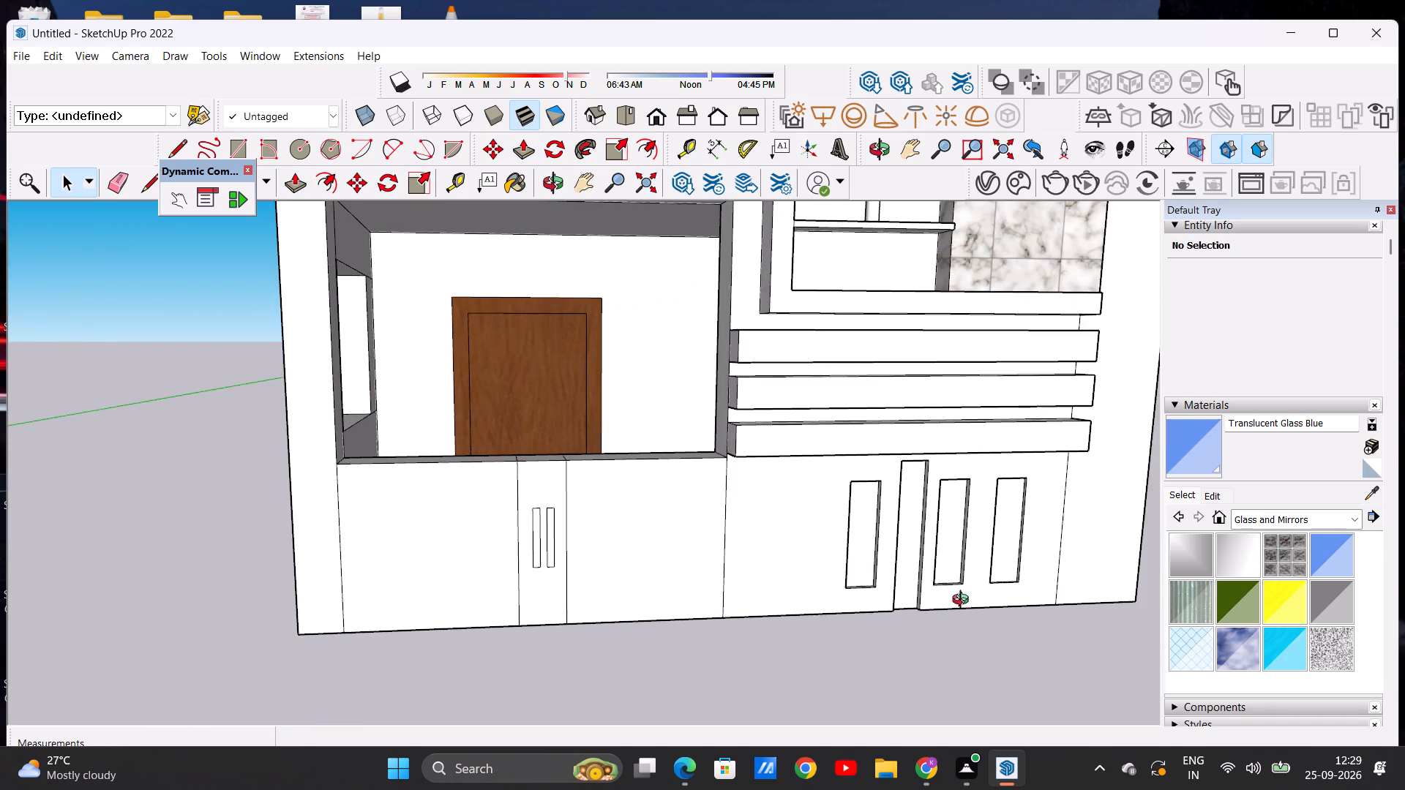
{"action": "middle_click_drag", "start_coordinate": [964, 601], "coordinate": [894, 605]}
{"action": "scroll", "coordinate": [896, 595], "scroll_direction": "down", "scroll_amount": 10}
{"action": "middle_click_drag", "start_coordinate": [929, 616], "coordinate": [885, 614]}
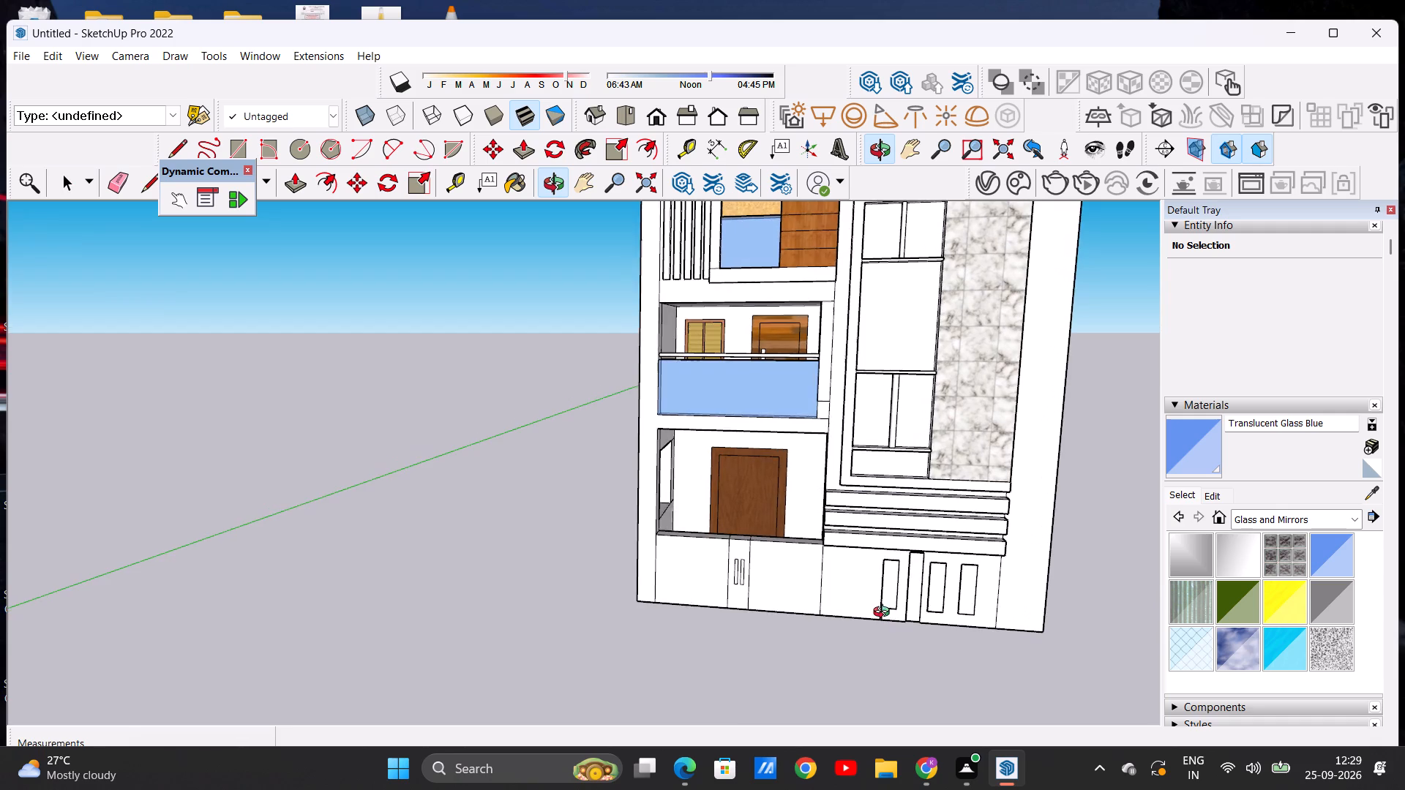
{"action": "middle_click_drag", "start_coordinate": [885, 614], "coordinate": [915, 603]}
{"action": "scroll", "coordinate": [858, 565], "scroll_direction": "up", "scroll_amount": 6}
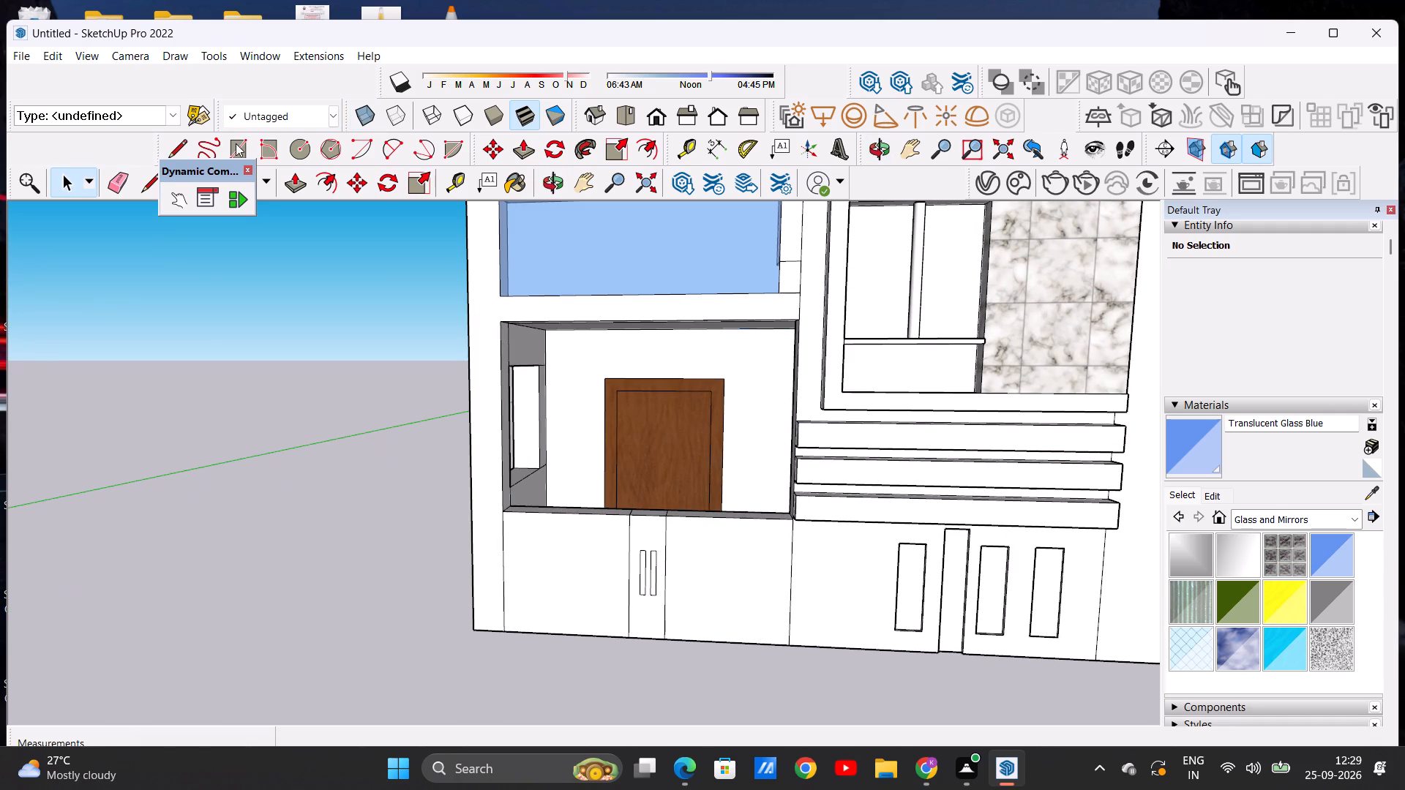
{"action": "left_click", "coordinate": [236, 143]}
{"action": "scroll", "coordinate": [789, 611], "scroll_direction": "up", "scroll_amount": 6}
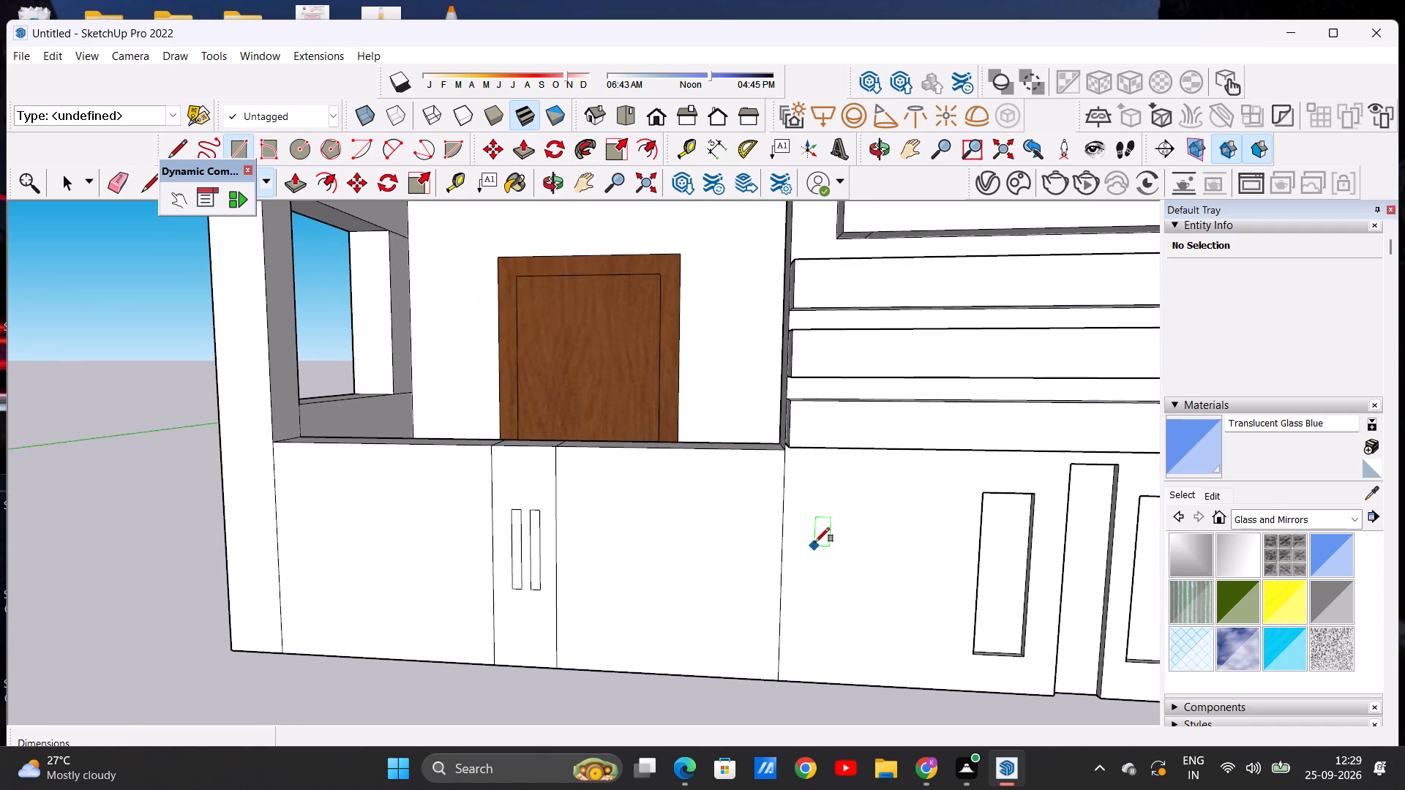
{"action": "left_click", "coordinate": [813, 491]}
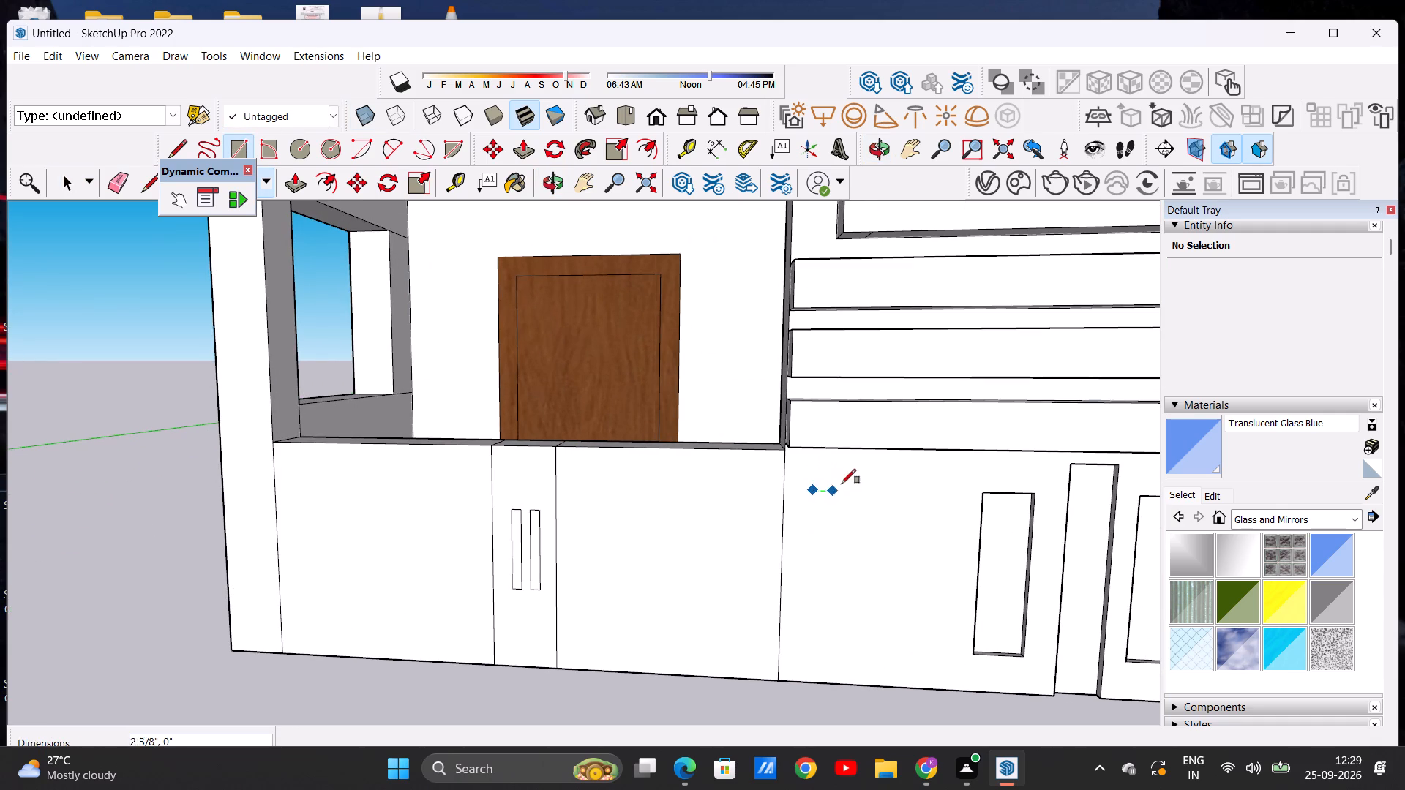
{"action": "left_click", "coordinate": [911, 489]}
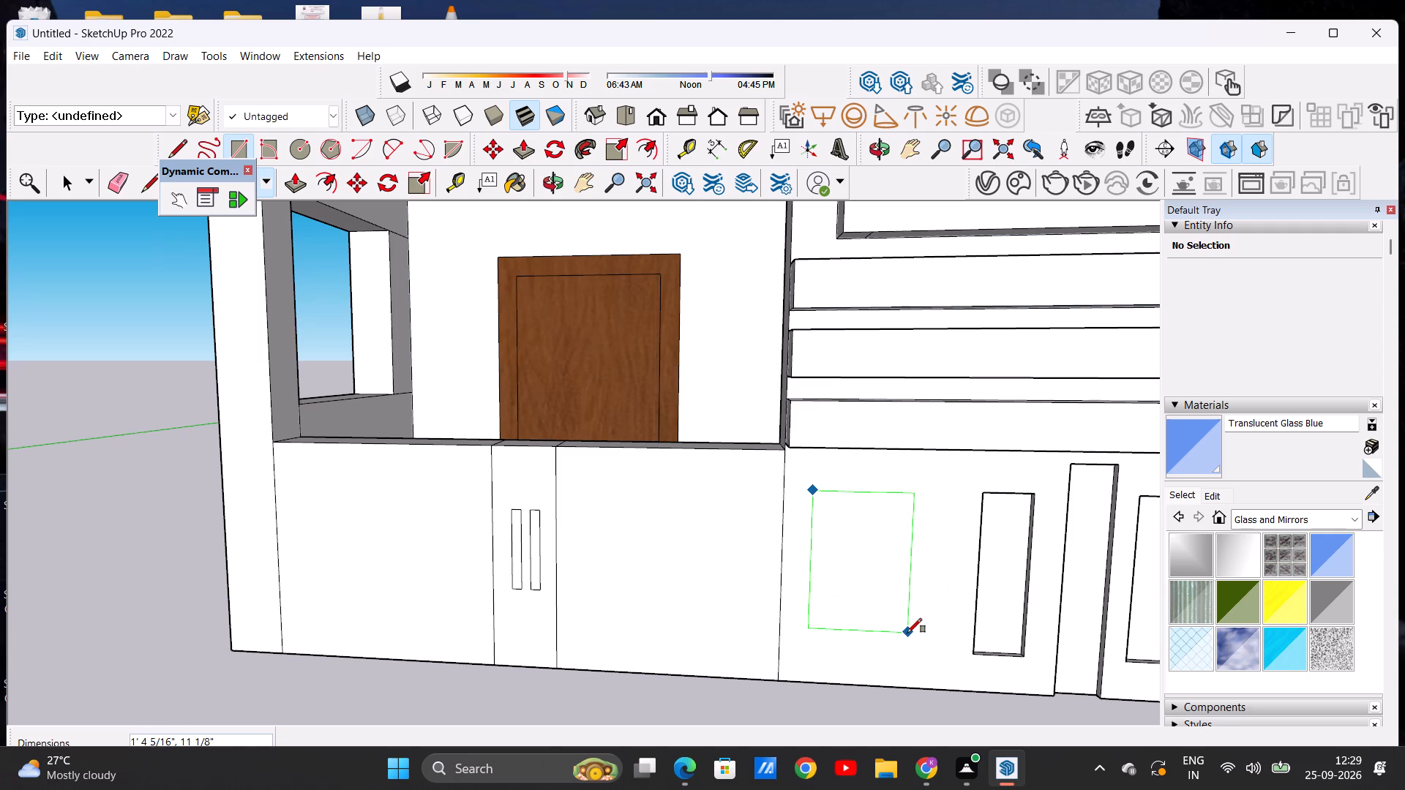
{"action": "left_click", "coordinate": [907, 633]}
{"action": "key", "text": "space"}
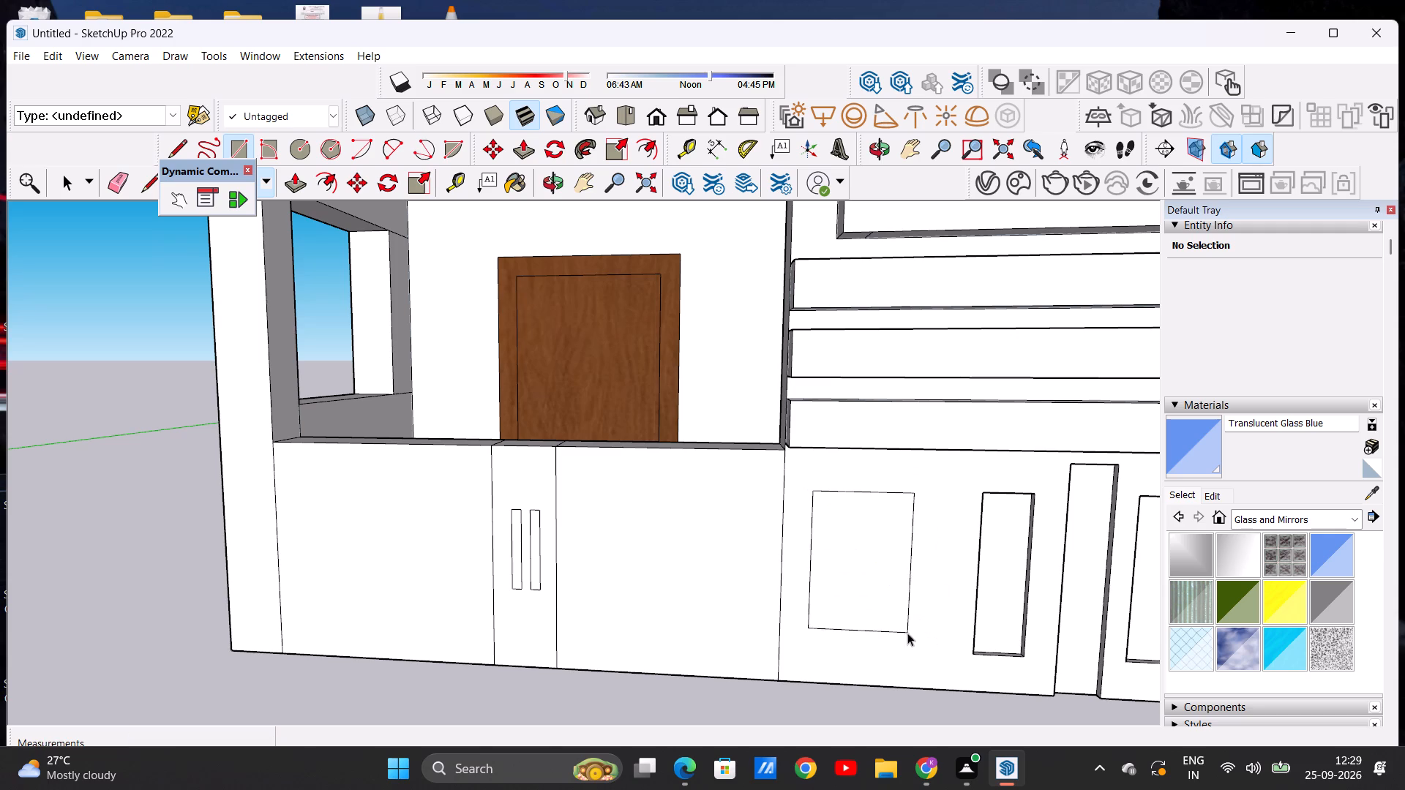
Offset the new rectangle's outline about 1 5/8" inward to form a frame border.
{"action": "left_click", "coordinate": [334, 187]}
{"action": "left_click", "coordinate": [865, 507]}
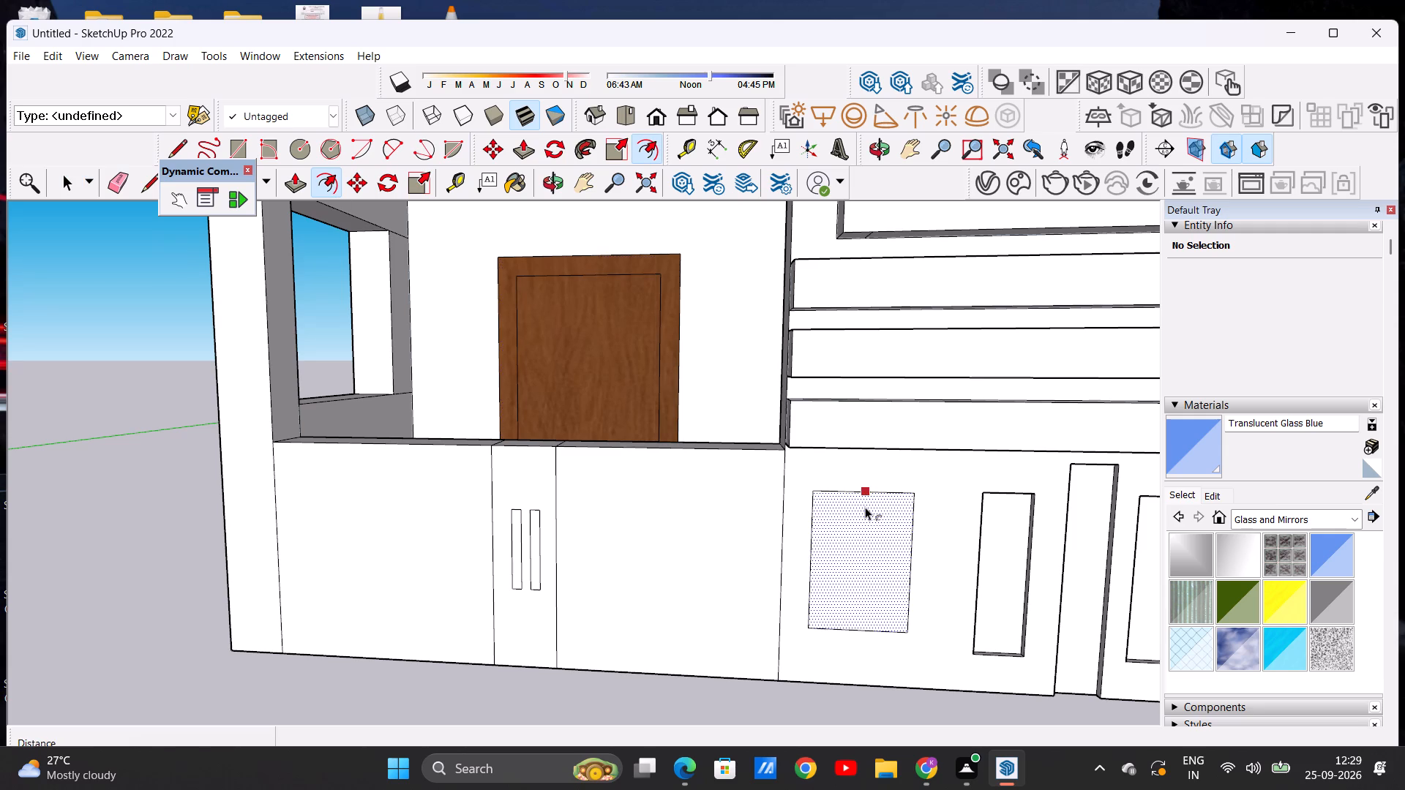
{"action": "left_click", "coordinate": [867, 506]}
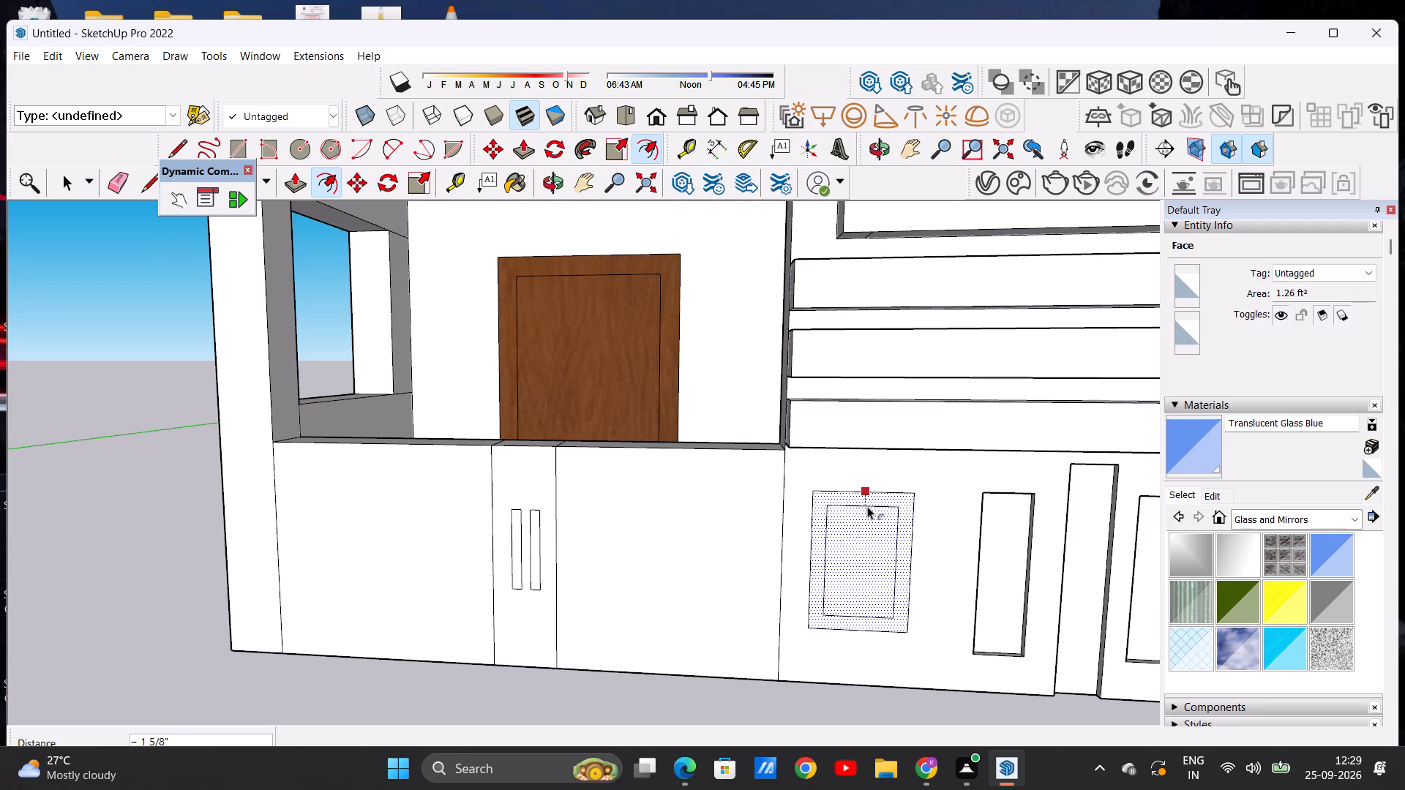
{"action": "key", "text": "space"}
Extrude the frame border about 2 13/16" outward from the ground-floor wall.
{"action": "scroll", "coordinate": [813, 553], "scroll_direction": "down", "scroll_amount": 2}
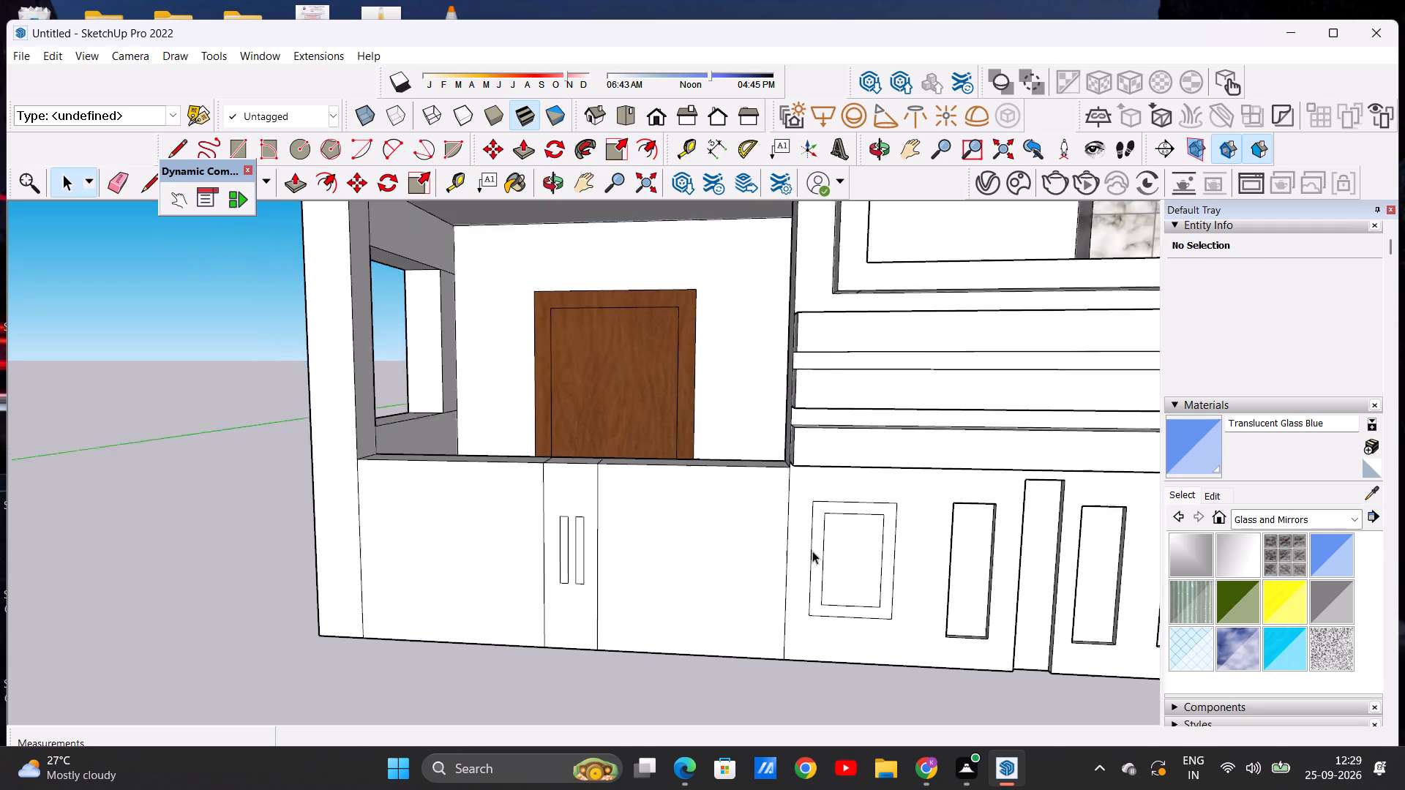
{"action": "scroll", "coordinate": [812, 551], "scroll_direction": "down", "scroll_amount": 2}
{"action": "scroll", "coordinate": [901, 548], "scroll_direction": "up", "scroll_amount": 3}
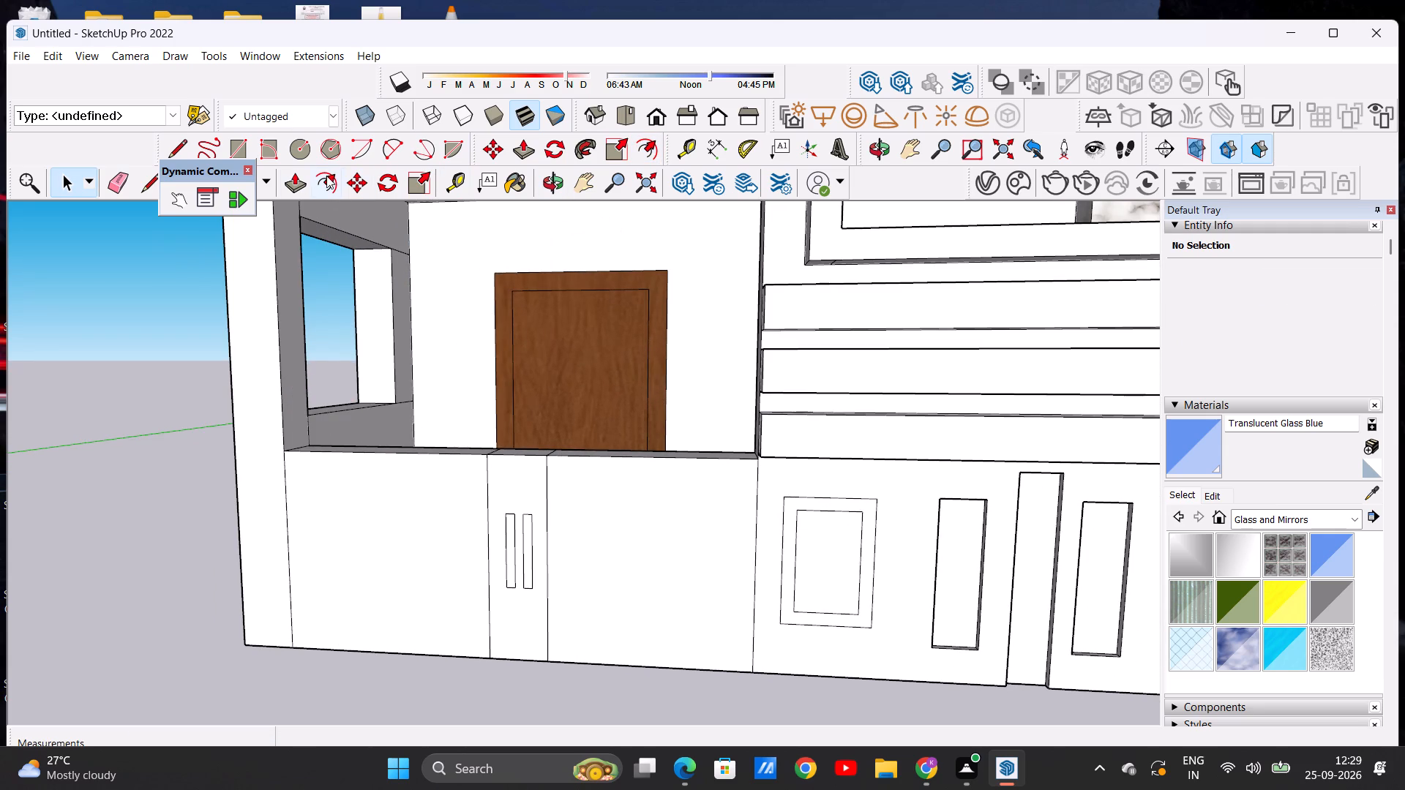
{"action": "left_click", "coordinate": [294, 177]}
{"action": "middle_click_drag", "start_coordinate": [747, 549], "coordinate": [904, 598]}
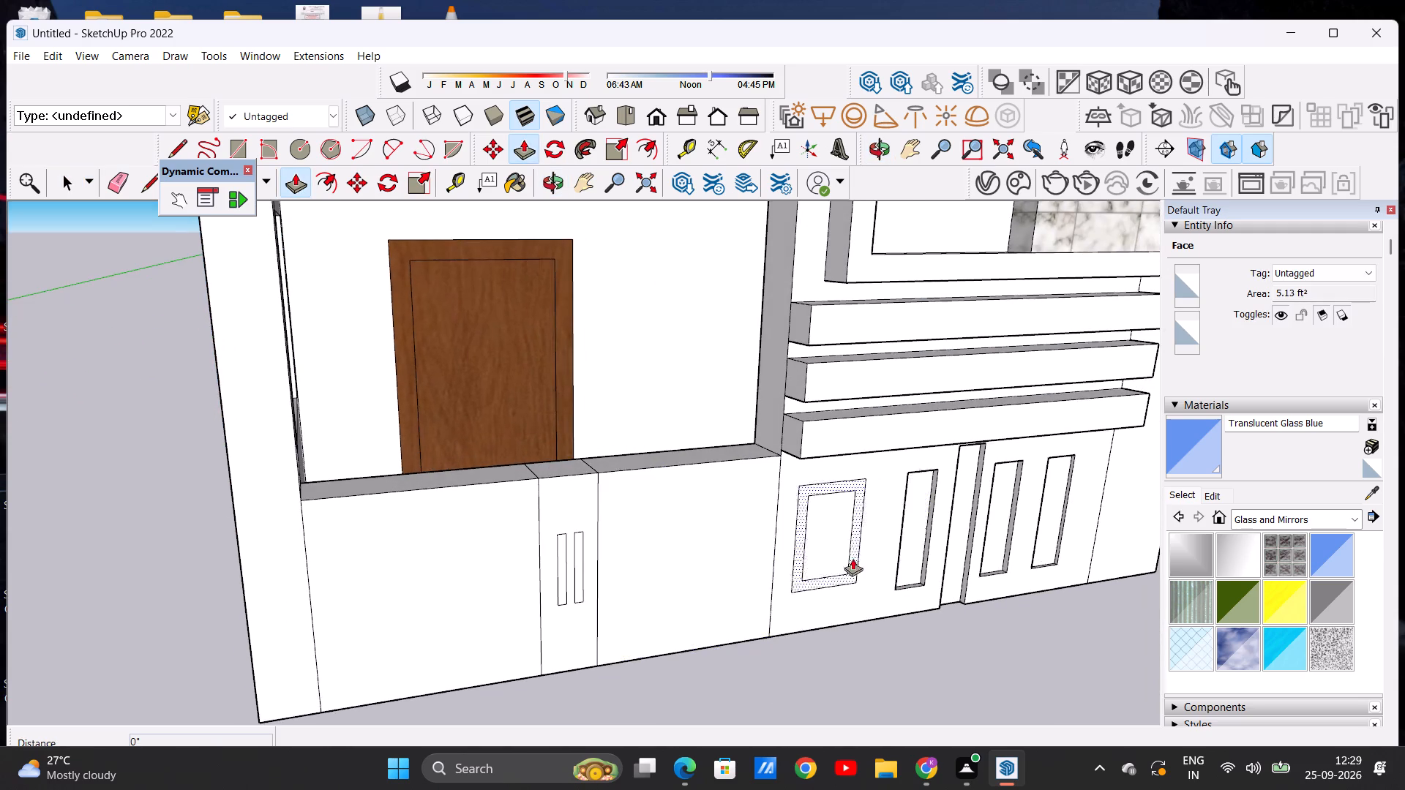
{"action": "scroll", "coordinate": [829, 535], "scroll_direction": "up", "scroll_amount": 5}
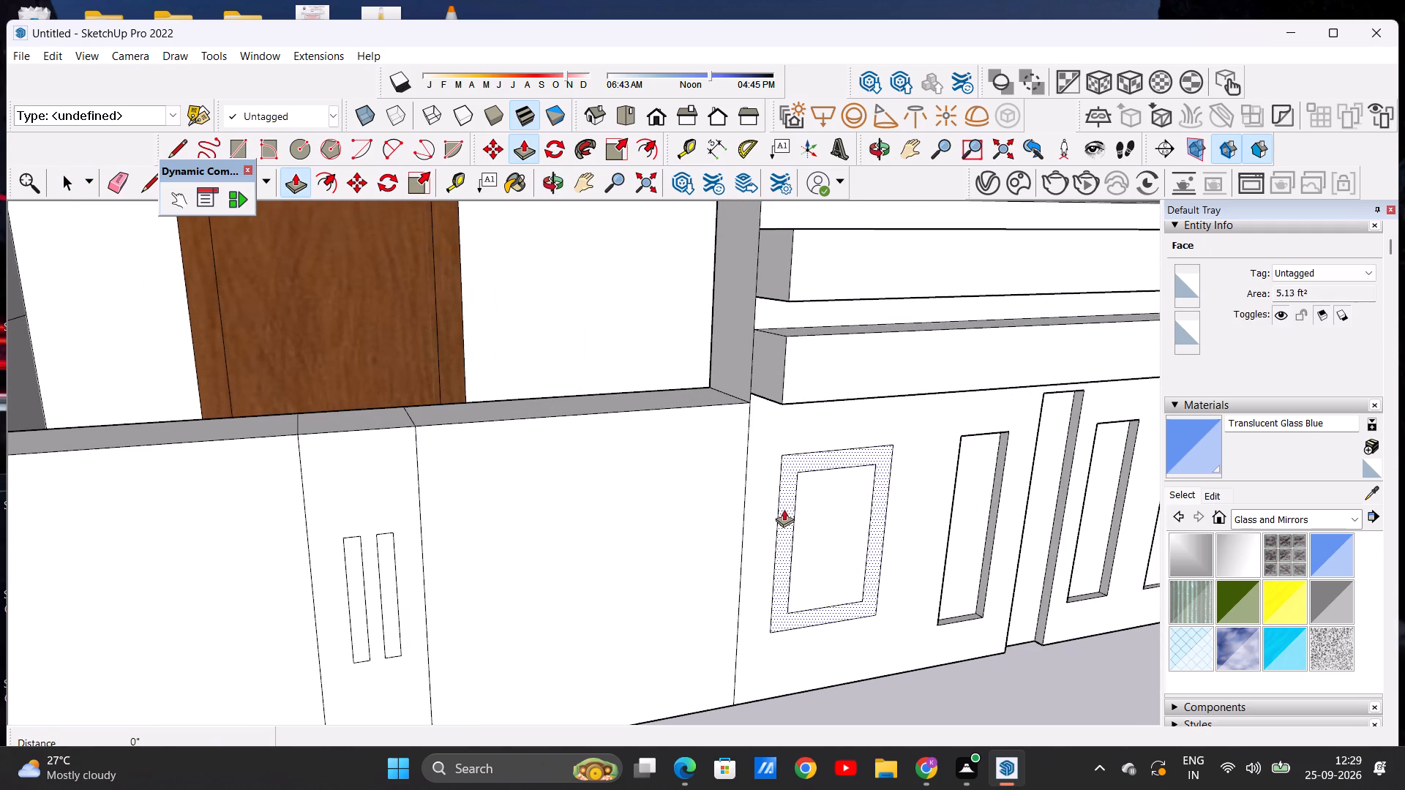
{"action": "left_click", "coordinate": [786, 510]}
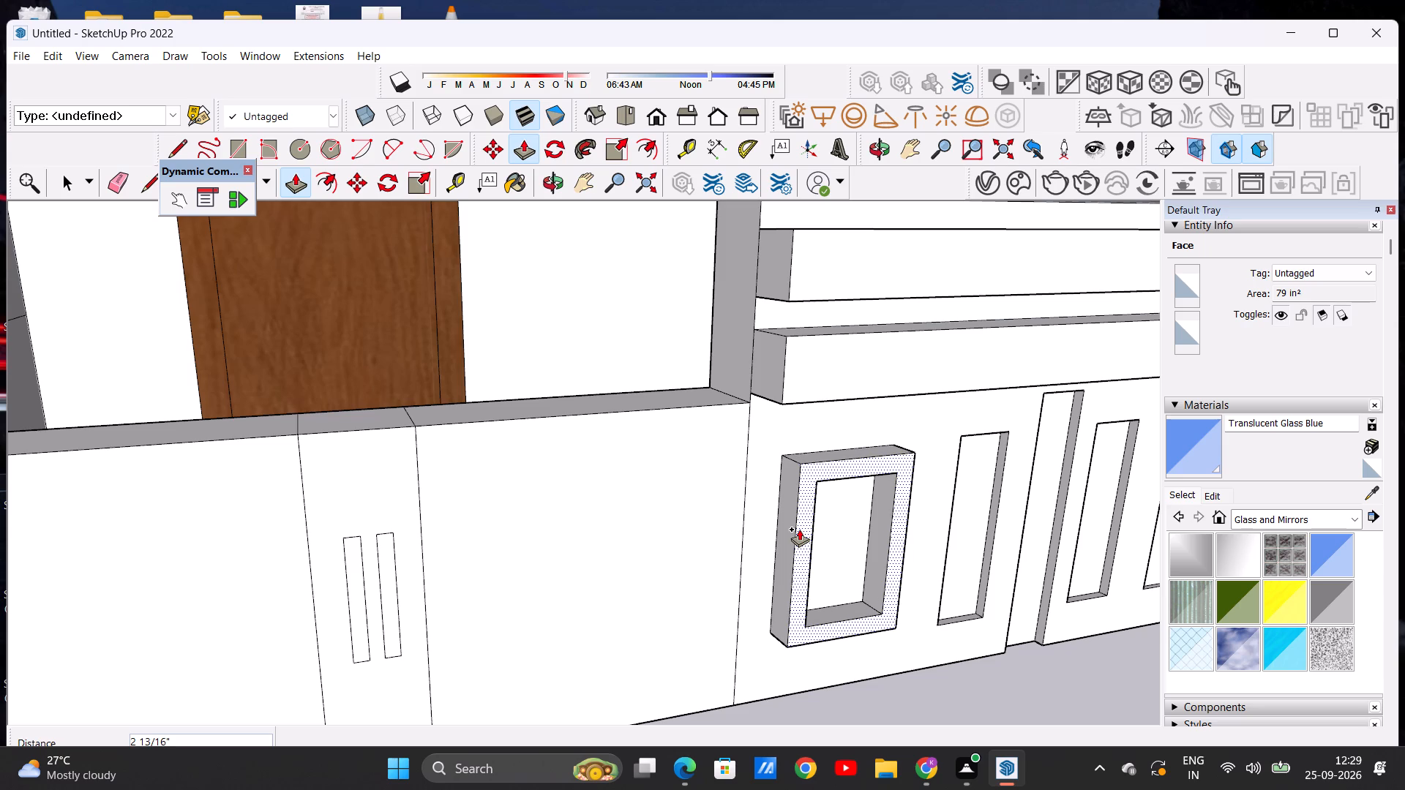
{"action": "left_click", "coordinate": [799, 529]}
{"action": "key", "text": "space"}
Examine the framed opening, the recessed panels and the whole house facade from several angles and distances.
{"action": "middle_click_drag", "start_coordinate": [847, 565], "coordinate": [657, 554]}
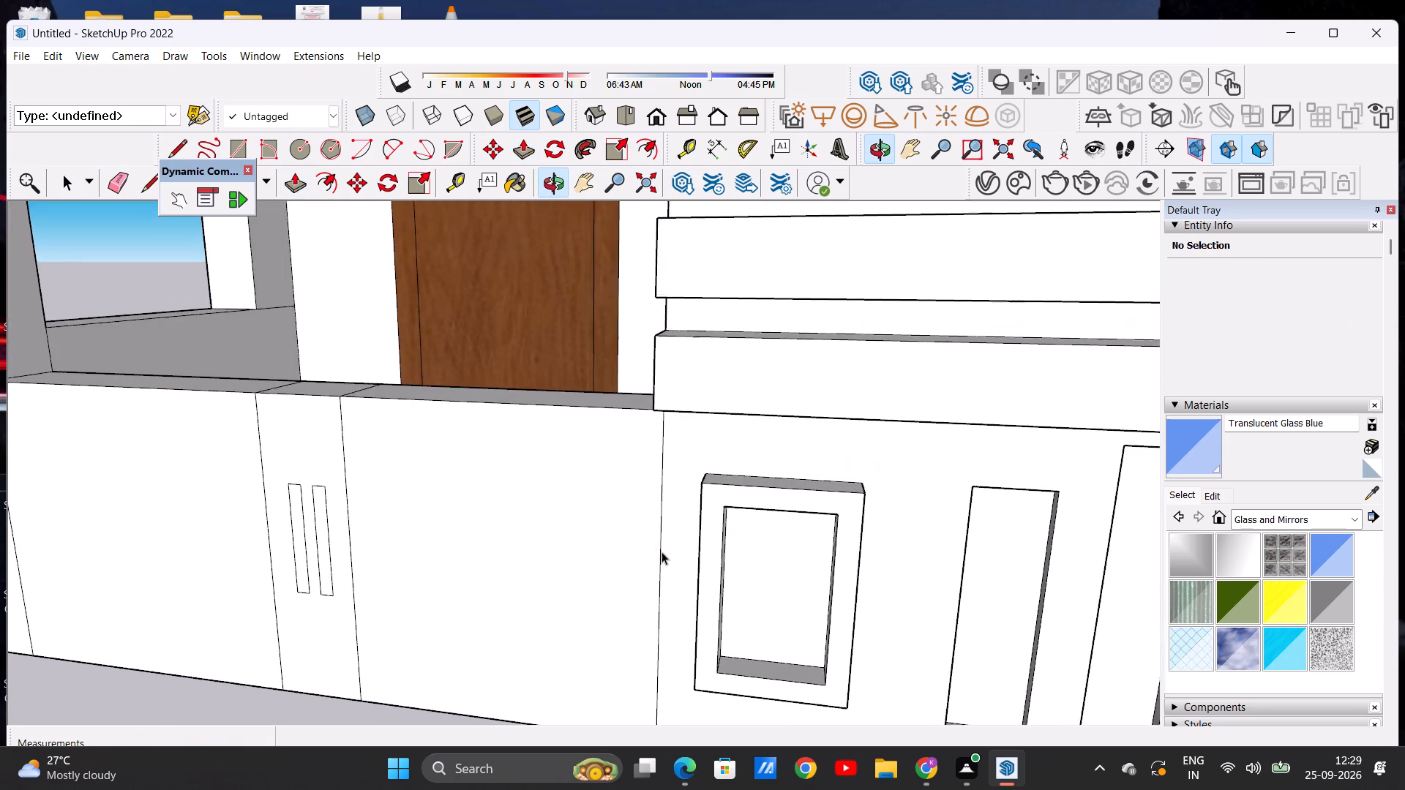
{"action": "scroll", "coordinate": [678, 538], "scroll_direction": "down", "scroll_amount": 11}
{"action": "middle_click_drag", "start_coordinate": [735, 623], "coordinate": [755, 574]}
{"action": "scroll", "coordinate": [760, 554], "scroll_direction": "down", "scroll_amount": 9}
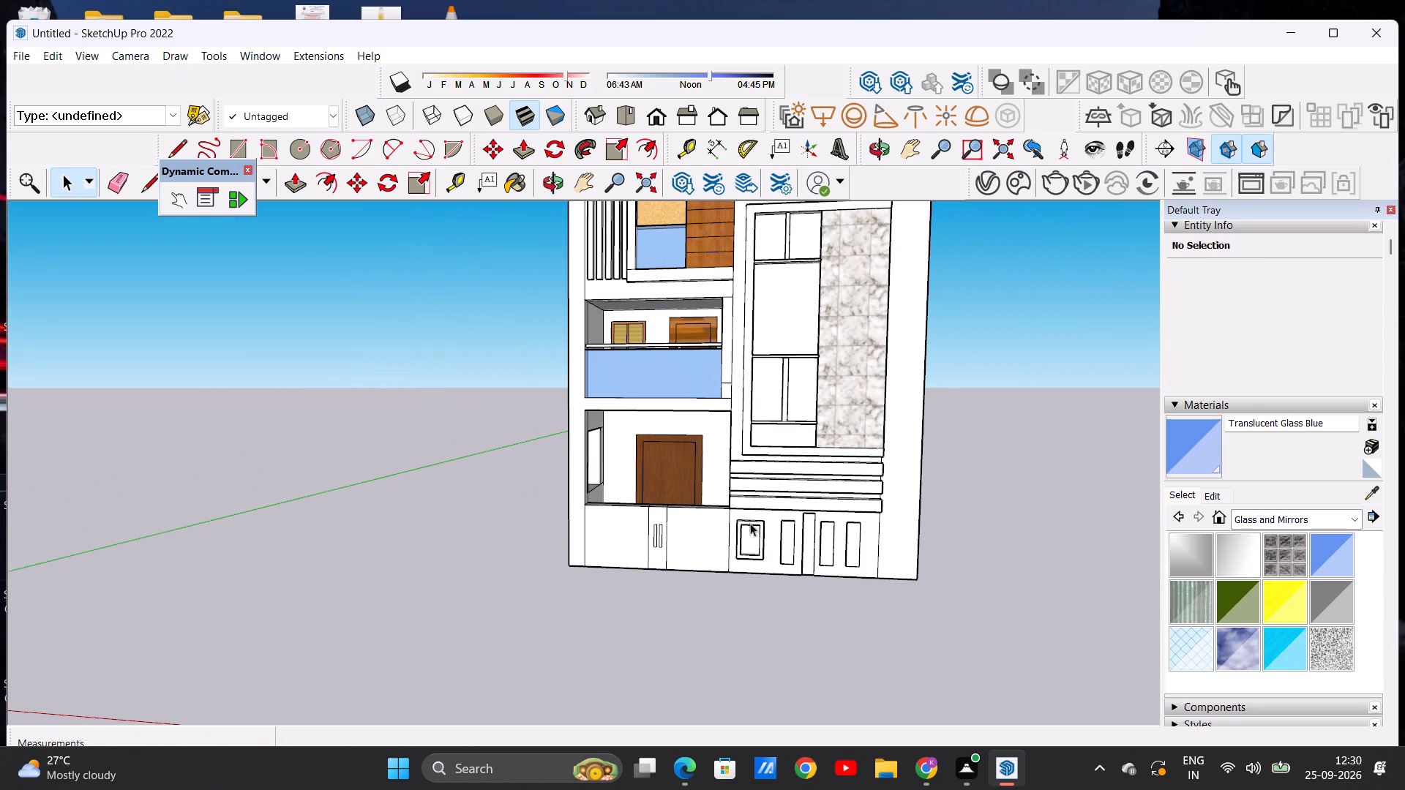
{"action": "scroll", "coordinate": [733, 576], "scroll_direction": "down", "scroll_amount": 6}
{"action": "scroll", "coordinate": [786, 380], "scroll_direction": "up", "scroll_amount": 8}
{"action": "scroll", "coordinate": [791, 426], "scroll_direction": "down", "scroll_amount": 5}
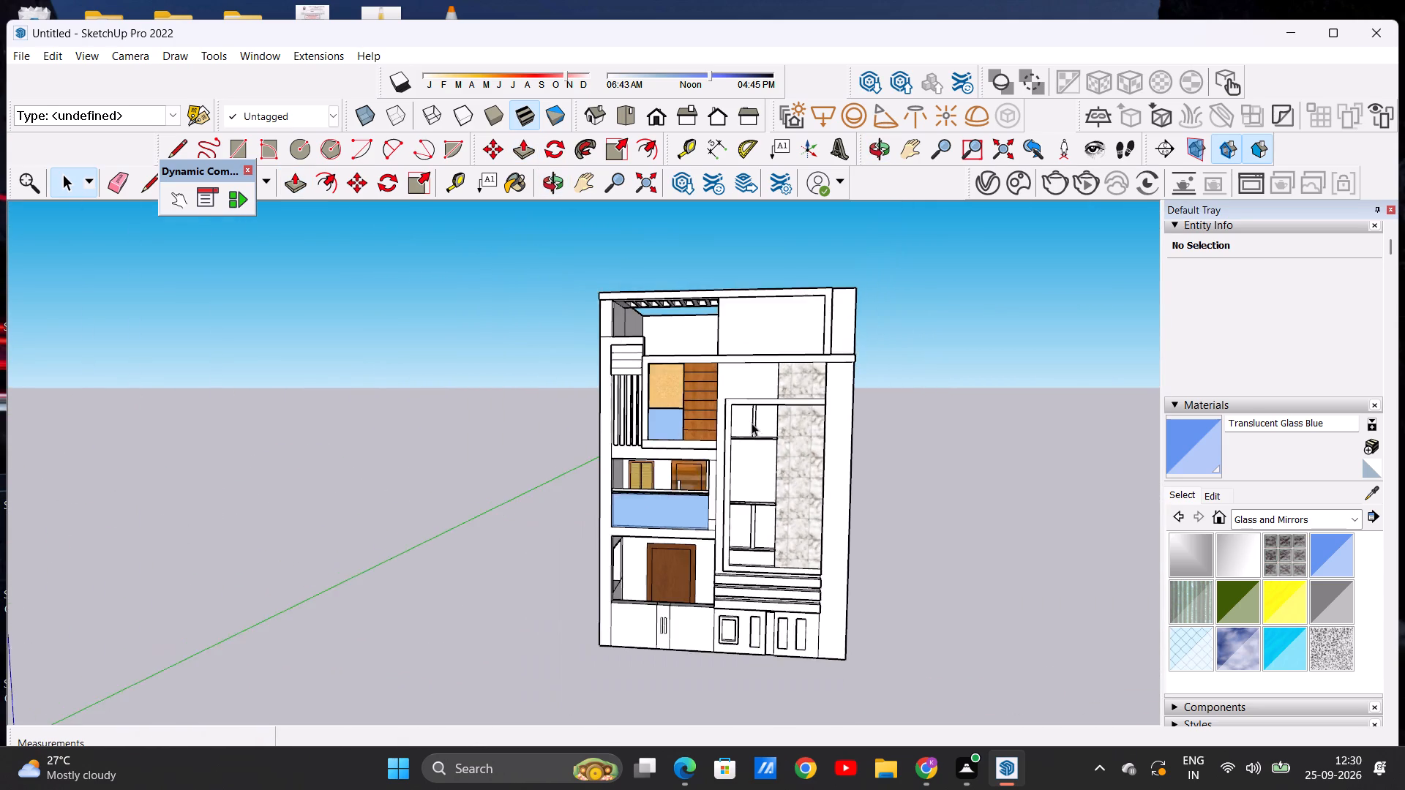
{"action": "scroll", "coordinate": [752, 423], "scroll_direction": "down", "scroll_amount": 4}
{"action": "scroll", "coordinate": [694, 453], "scroll_direction": "up", "scroll_amount": 6}
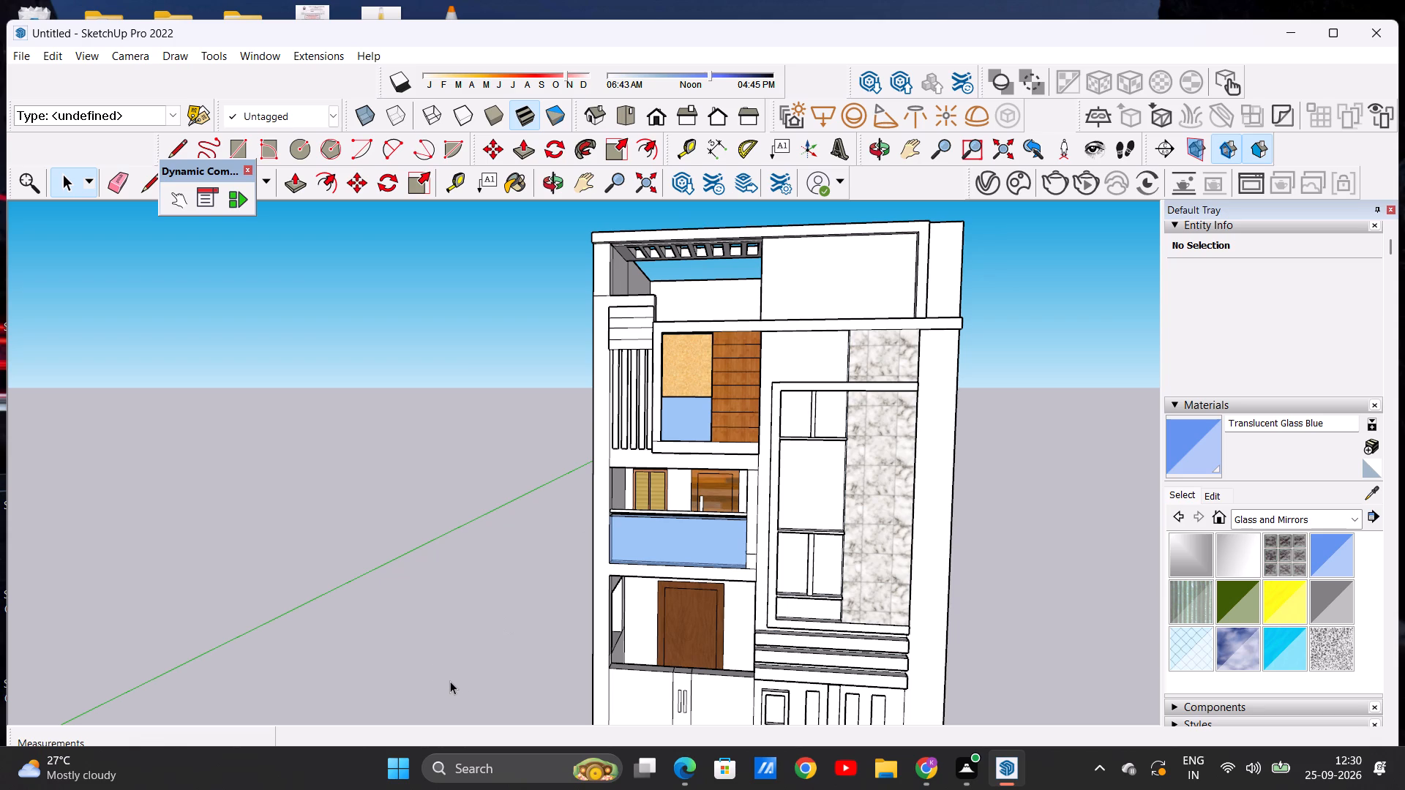
{"action": "scroll", "coordinate": [429, 639], "scroll_direction": "down", "scroll_amount": 6}
{"action": "scroll", "coordinate": [632, 500], "scroll_direction": "down", "scroll_amount": 2}
{"action": "scroll", "coordinate": [587, 618], "scroll_direction": "up", "scroll_amount": 6}
{"action": "middle_click_drag", "start_coordinate": [601, 576], "coordinate": [789, 595]}
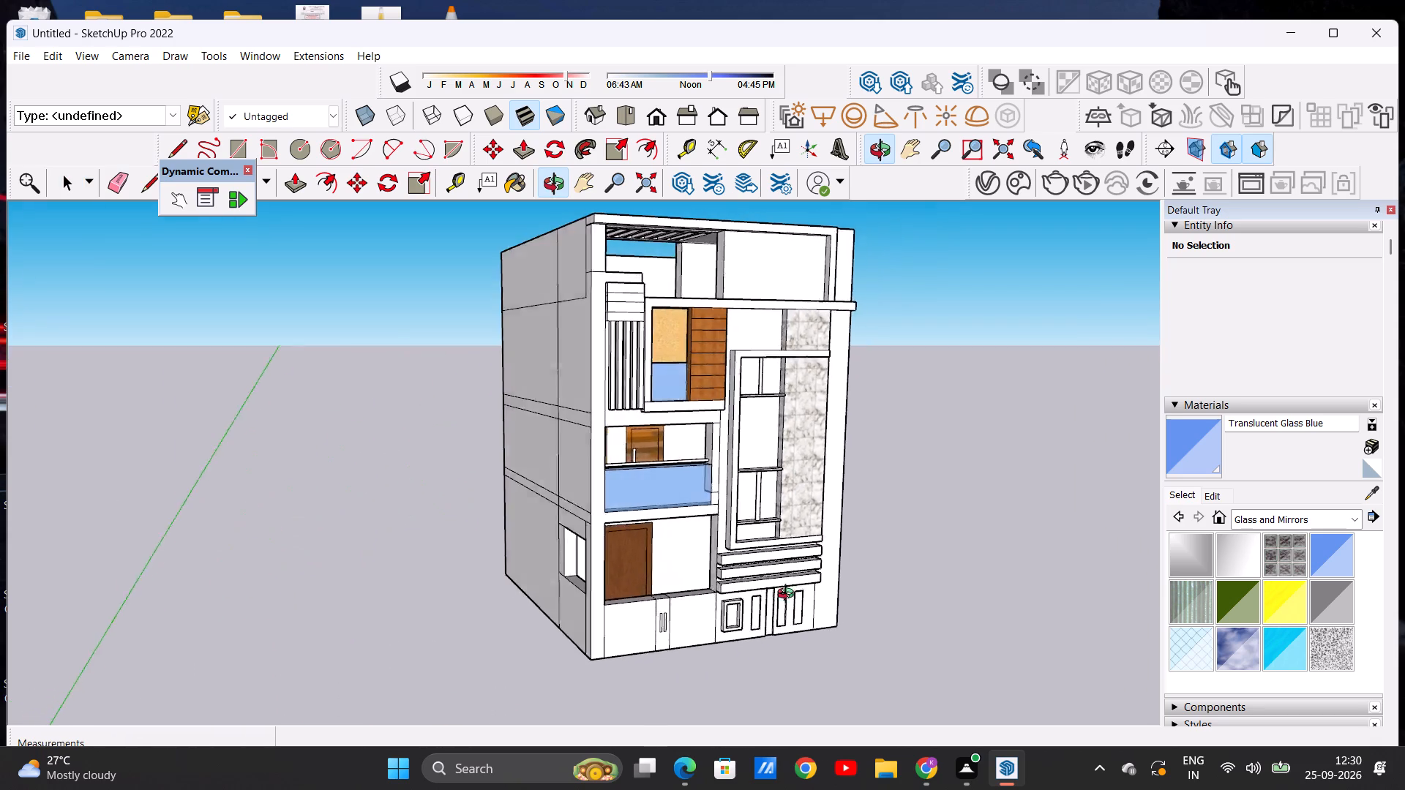
{"action": "middle_click_drag", "start_coordinate": [789, 595], "coordinate": [633, 558]}
{"action": "scroll", "coordinate": [655, 599], "scroll_direction": "down", "scroll_amount": 7}
{"action": "scroll", "coordinate": [667, 461], "scroll_direction": "up", "scroll_amount": 7}
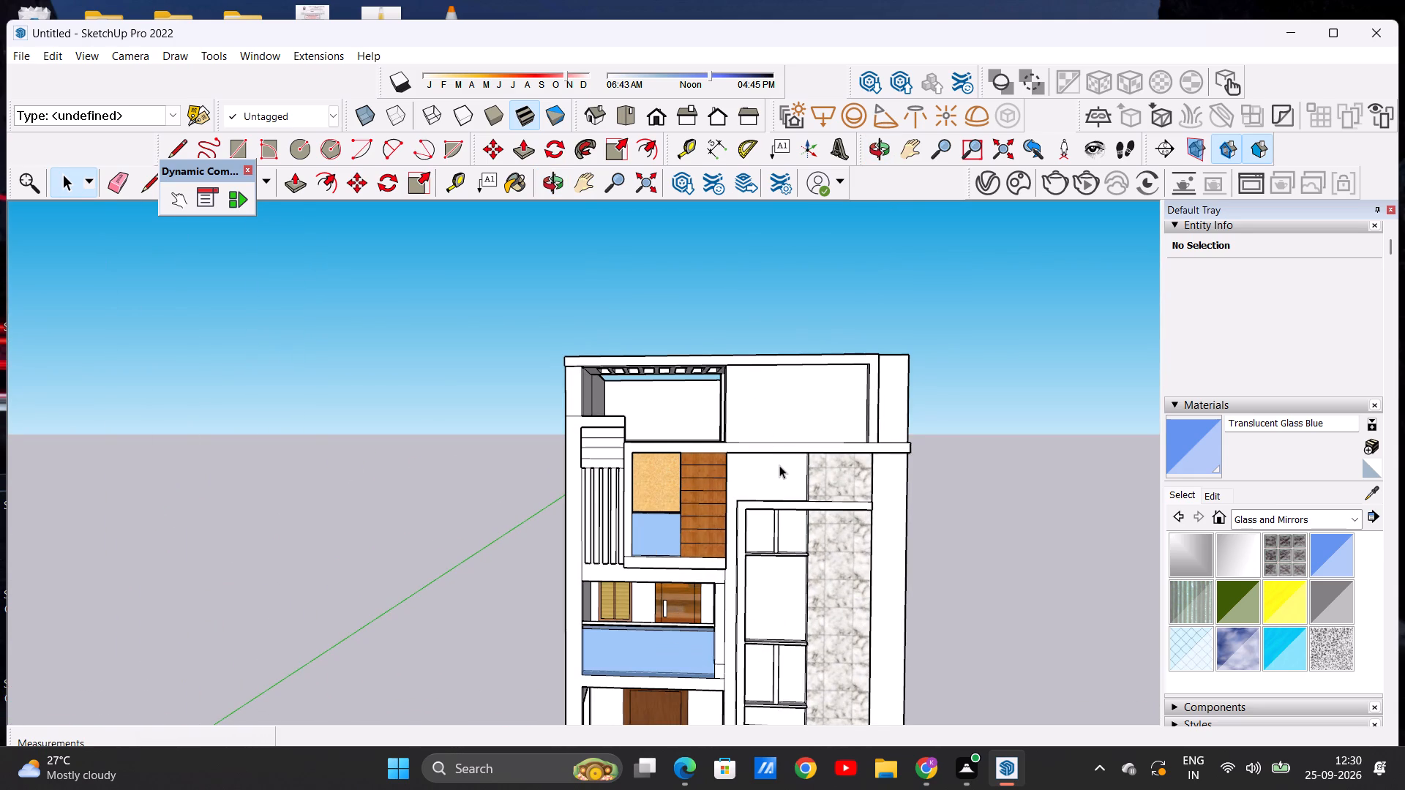
{"action": "scroll", "coordinate": [777, 464], "scroll_direction": "down", "scroll_amount": 3}
{"action": "scroll", "coordinate": [829, 584], "scroll_direction": "up", "scroll_amount": 1}
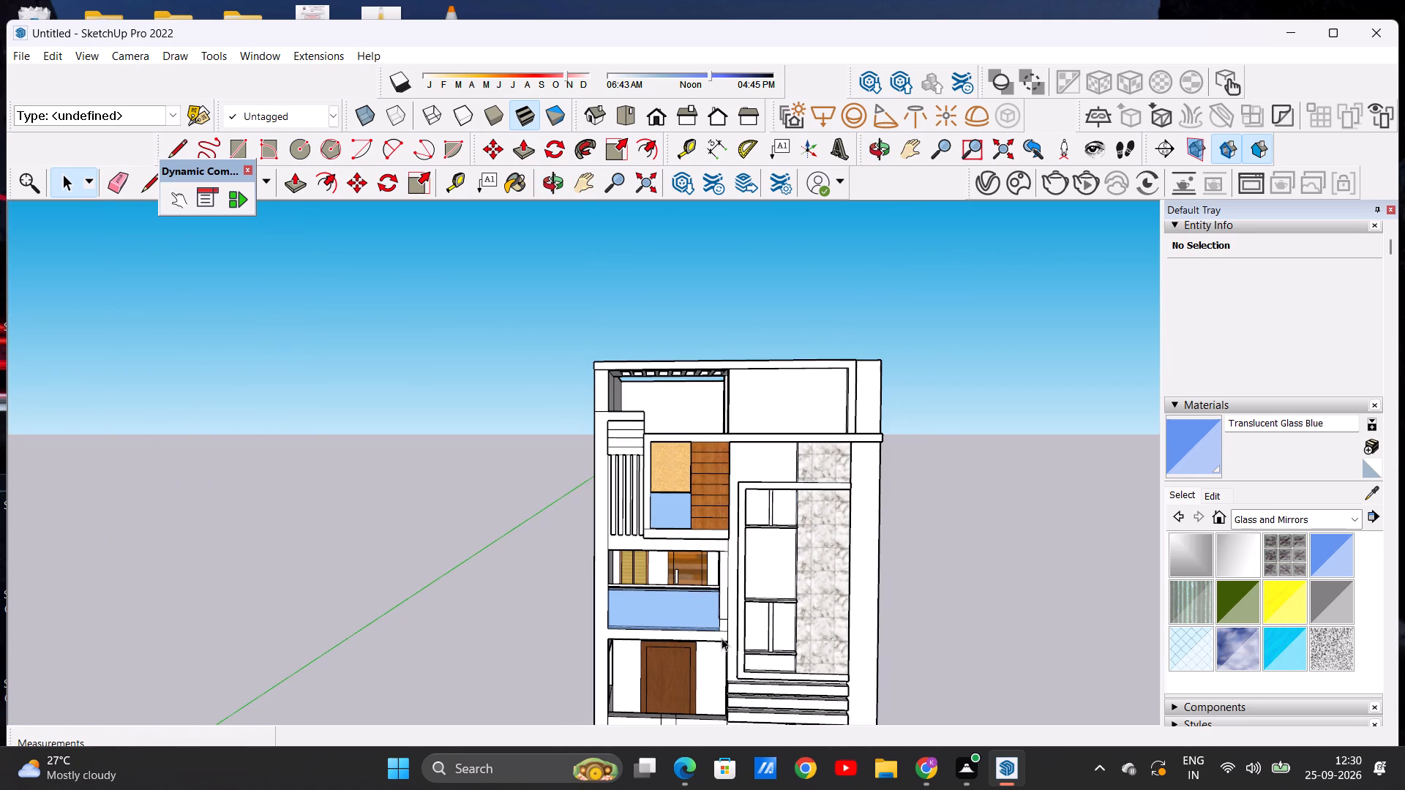
{"action": "middle_click_drag", "start_coordinate": [776, 641], "coordinate": [757, 582]}
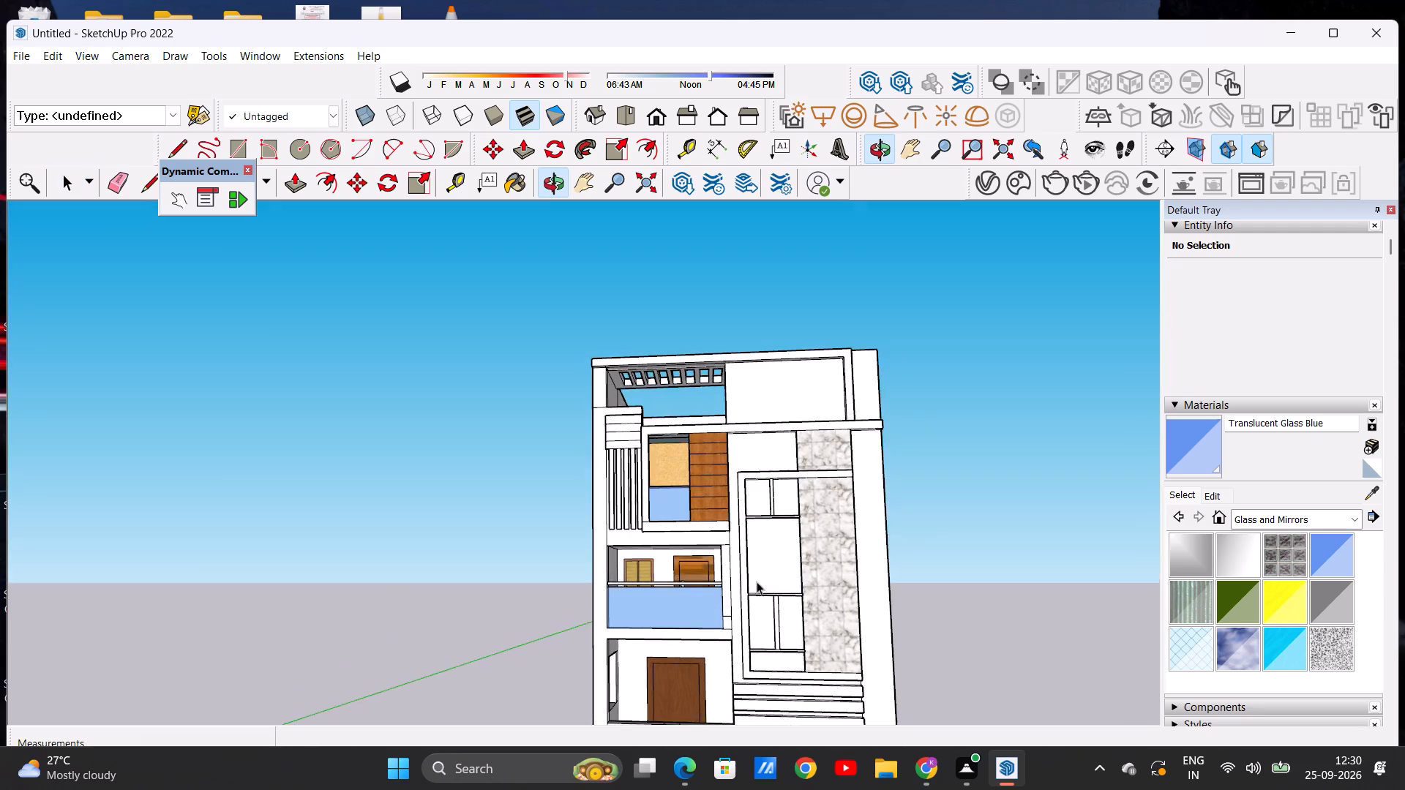
{"action": "scroll", "coordinate": [752, 601], "scroll_direction": "down", "scroll_amount": 6}
{"action": "middle_click_drag", "start_coordinate": [817, 603], "coordinate": [830, 687]}
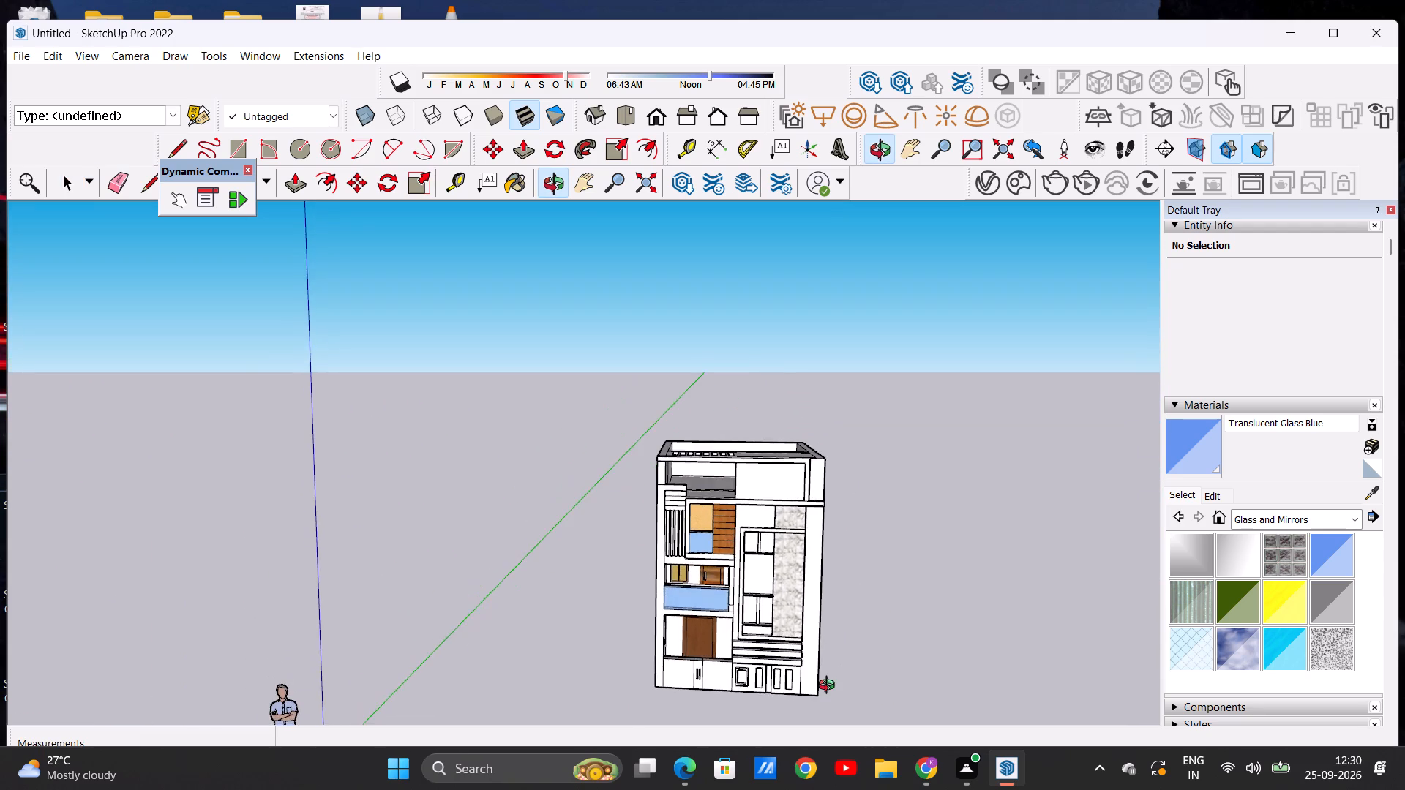
{"action": "middle_click_drag", "start_coordinate": [830, 687], "coordinate": [832, 681]}
{"action": "scroll", "coordinate": [762, 588], "scroll_direction": "down", "scroll_amount": 2}
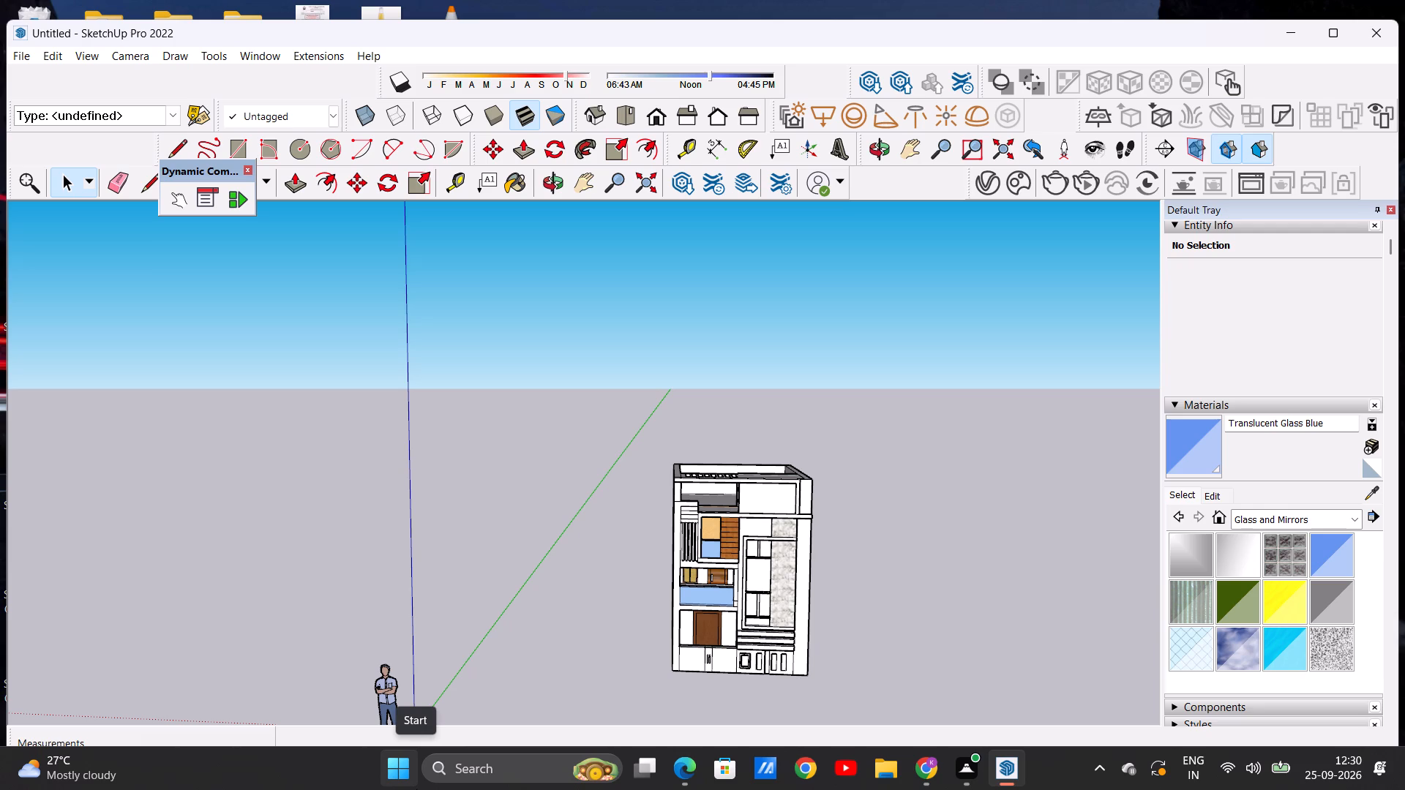
{"action": "scroll", "coordinate": [766, 636], "scroll_direction": "up", "scroll_amount": 5}
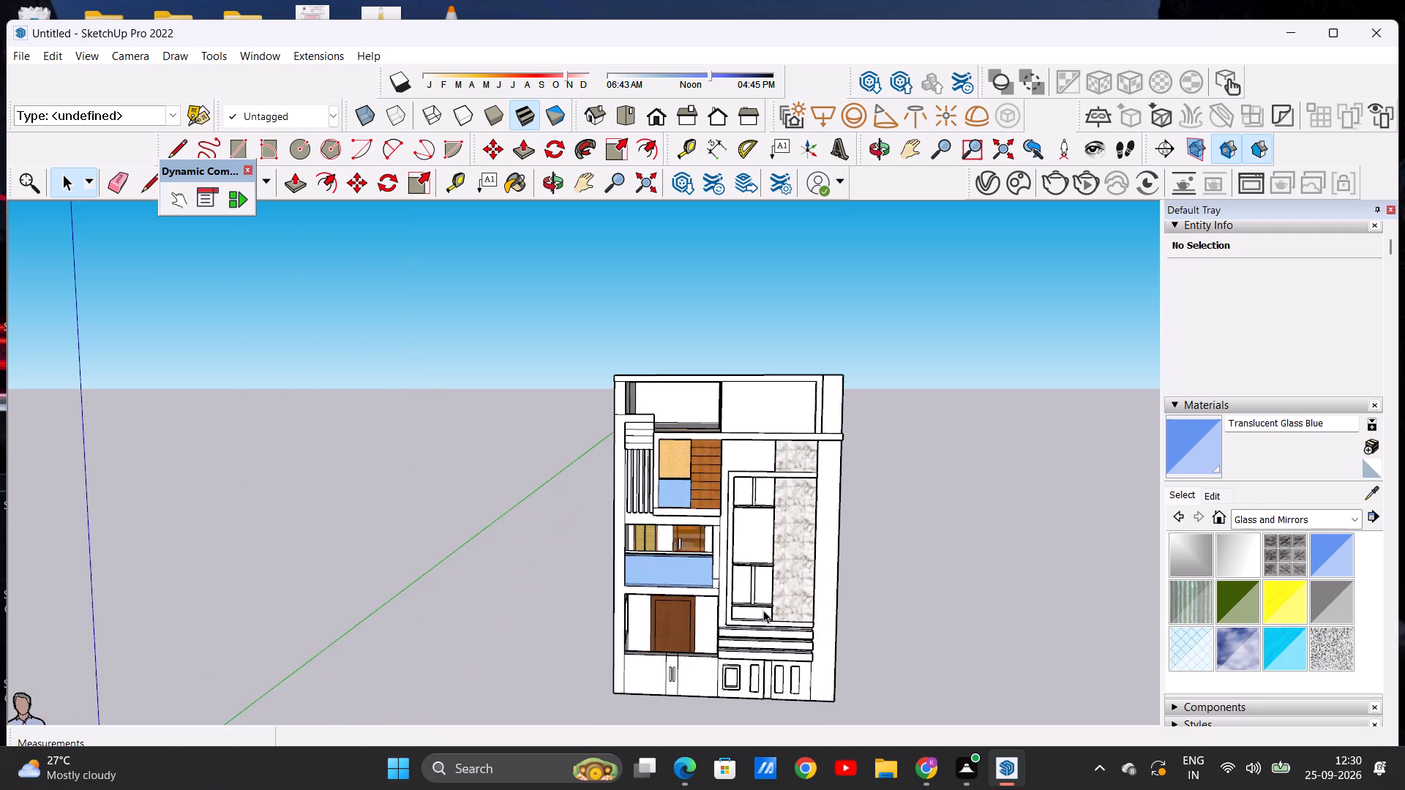
Paint the large front wall panel on the top floor with Blinds Weave from the Window Coverings materials.
{"action": "scroll", "coordinate": [765, 607], "scroll_direction": "up", "scroll_amount": 4}
{"action": "middle_click_drag", "start_coordinate": [778, 610], "coordinate": [753, 622]}
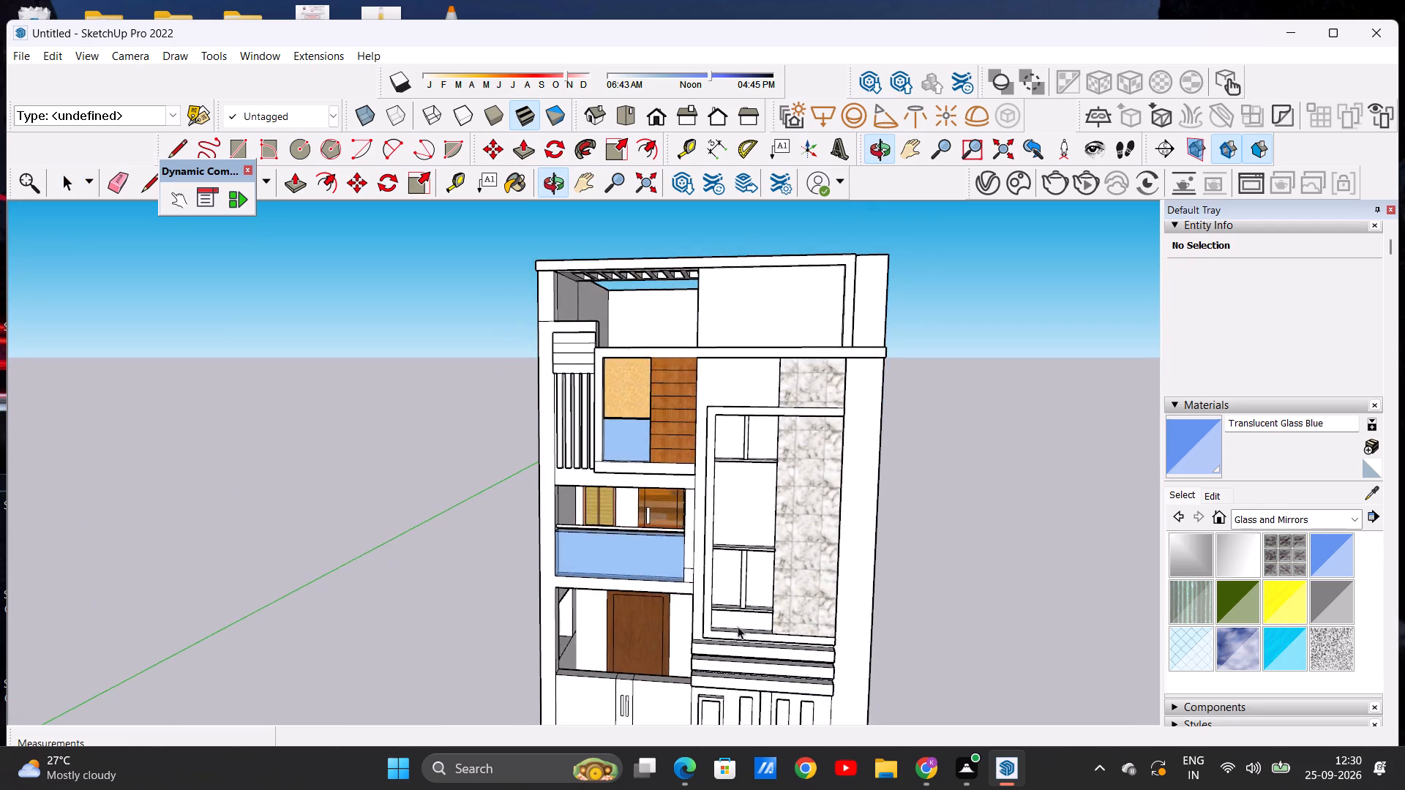
{"action": "scroll", "coordinate": [734, 633], "scroll_direction": "down", "scroll_amount": 4}
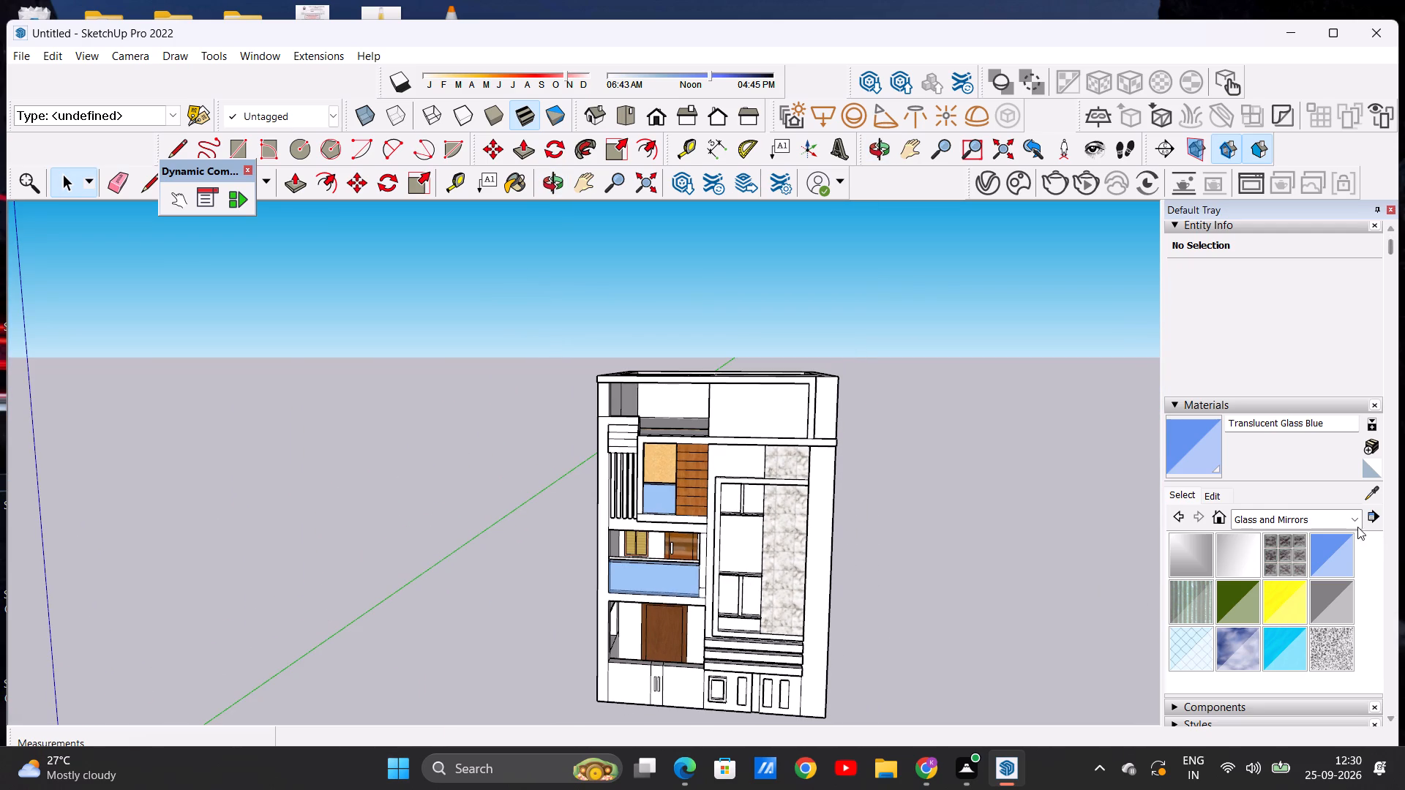
{"action": "left_click", "coordinate": [1353, 522]}
{"action": "left_click", "coordinate": [1385, 745]}
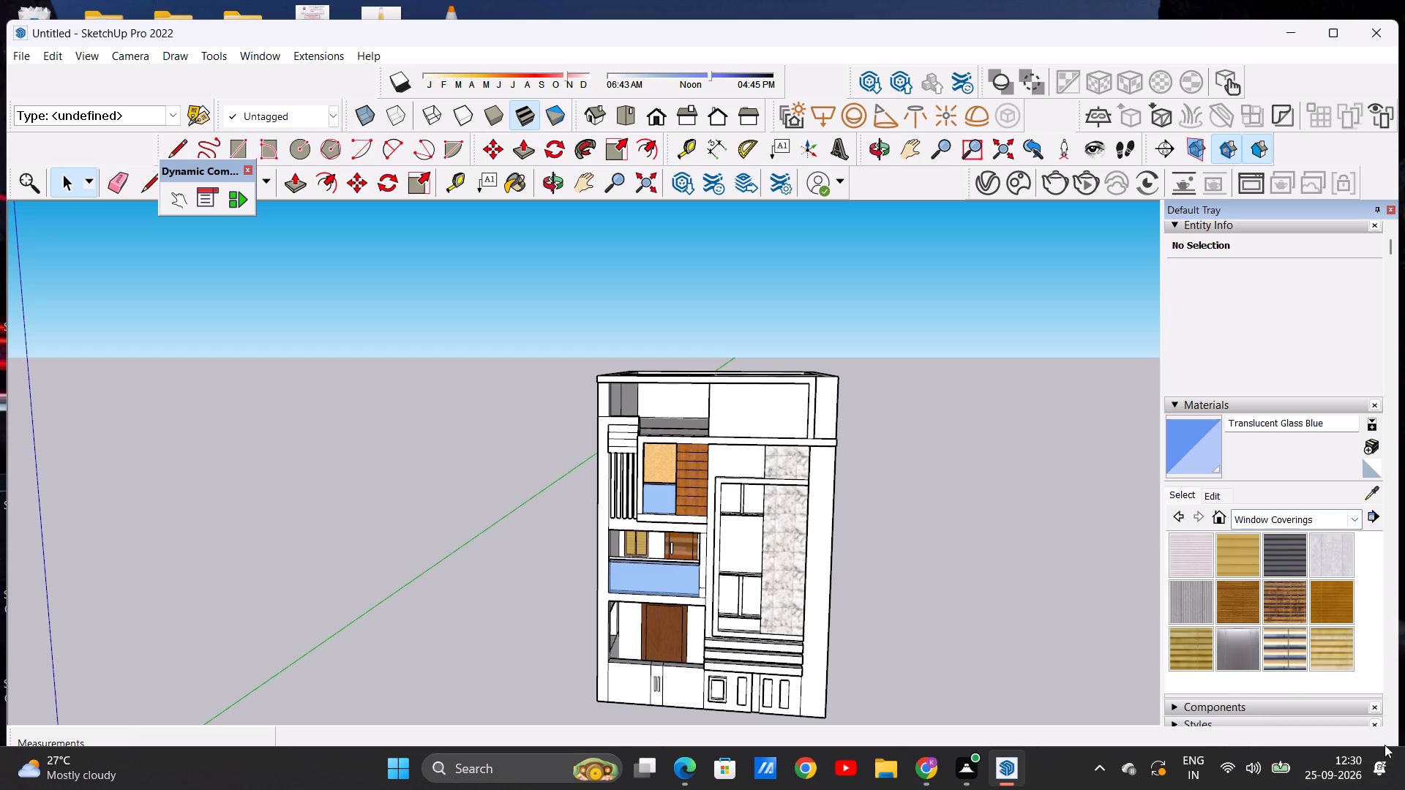
{"action": "left_click", "coordinate": [1242, 558]}
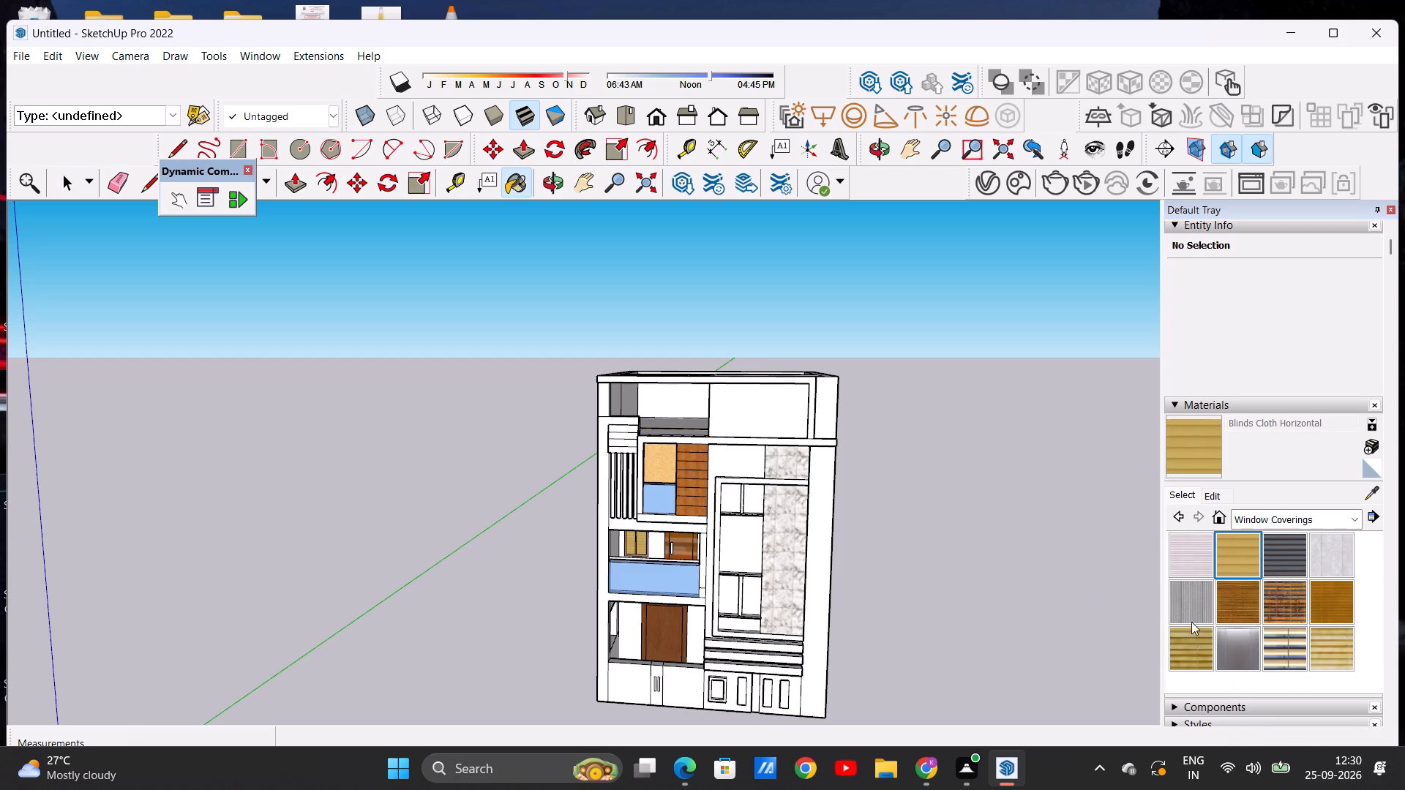
{"action": "left_click", "coordinate": [1240, 604]}
{"action": "scroll", "coordinate": [774, 416], "scroll_direction": "up", "scroll_amount": 3}
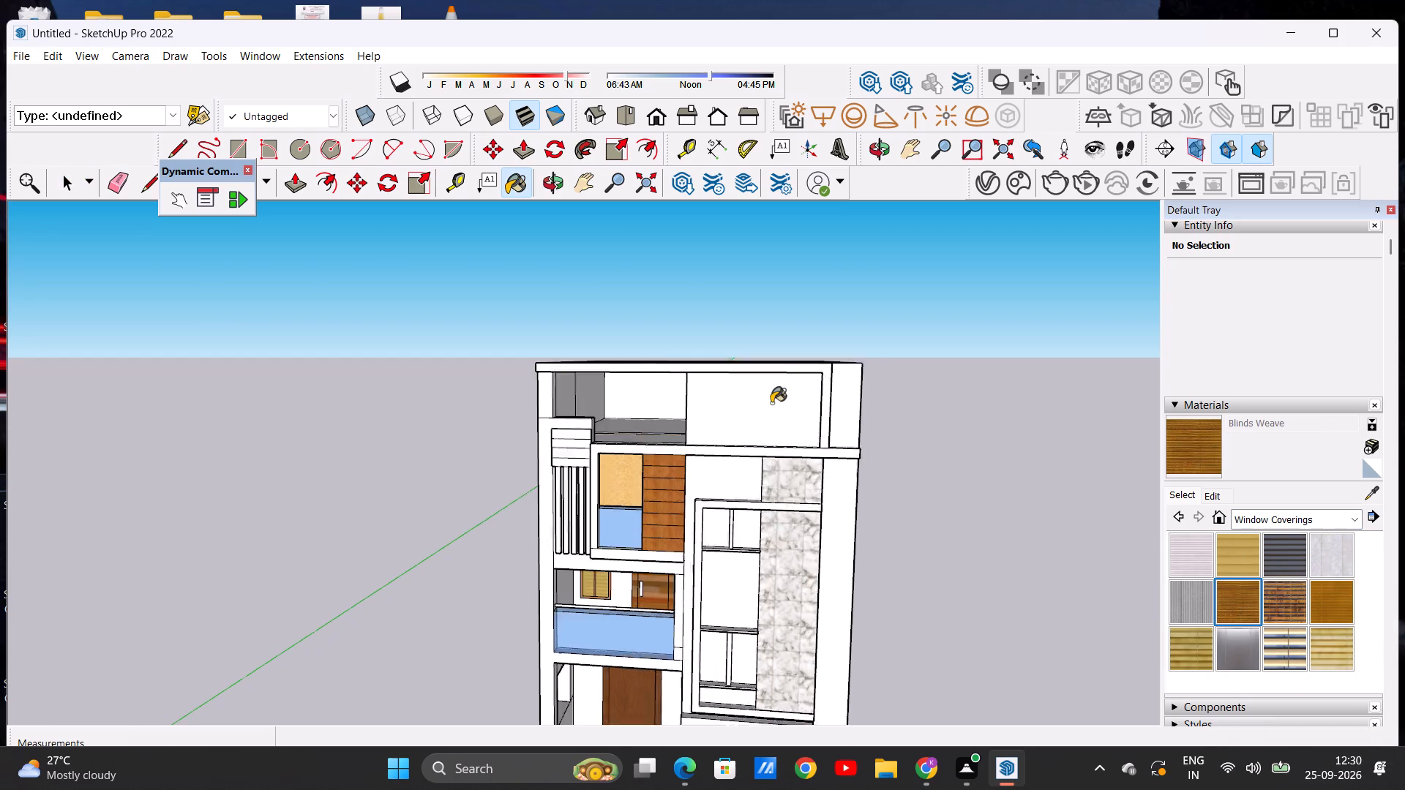
{"action": "scroll", "coordinate": [771, 403], "scroll_direction": "up", "scroll_amount": 2}
{"action": "left_click", "coordinate": [756, 405]}
{"action": "scroll", "coordinate": [752, 413], "scroll_direction": "down", "scroll_amount": 3}
{"action": "scroll", "coordinate": [757, 407], "scroll_direction": "up", "scroll_amount": 16}
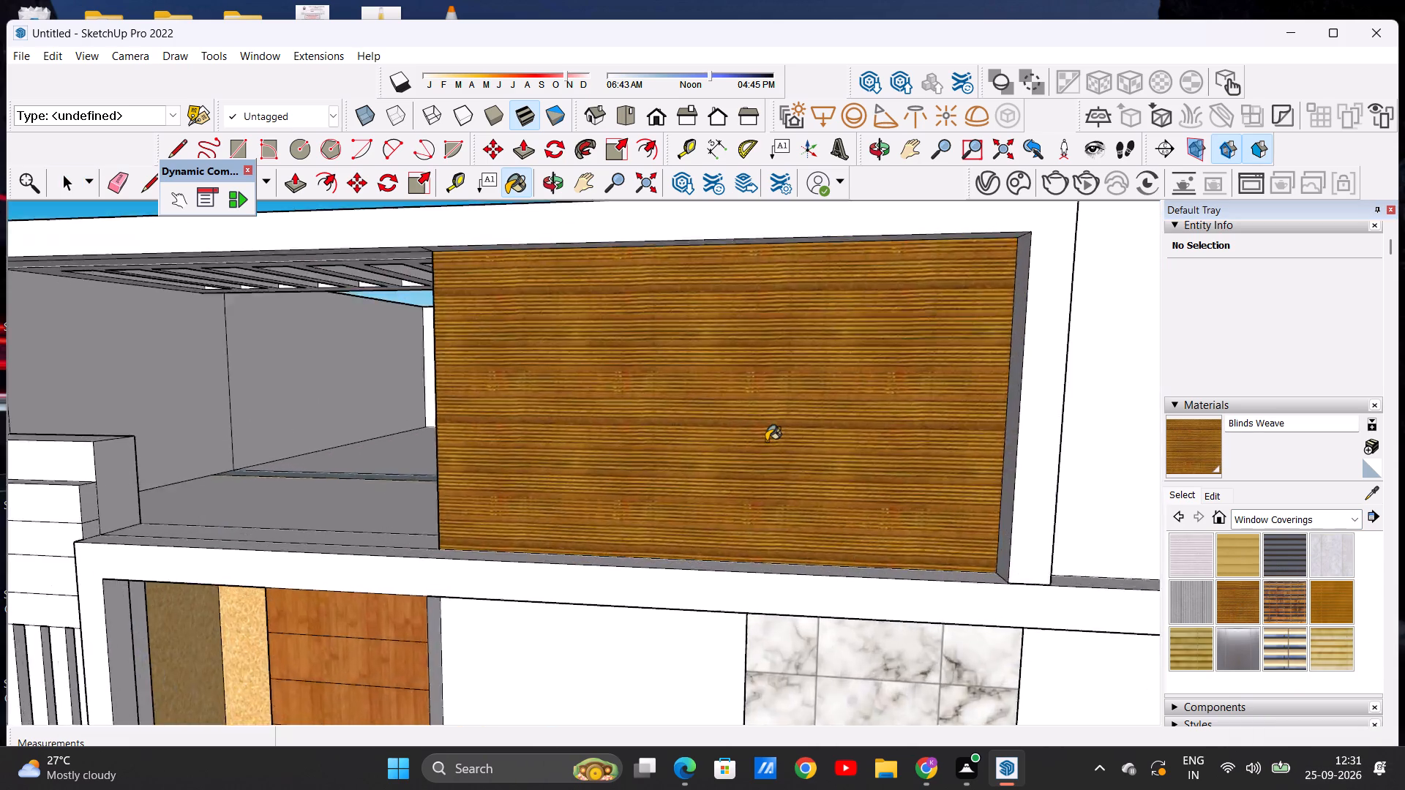
{"action": "scroll", "coordinate": [766, 441], "scroll_direction": "up", "scroll_amount": 3}
{"action": "scroll", "coordinate": [766, 441], "scroll_direction": "down", "scroll_amount": 14}
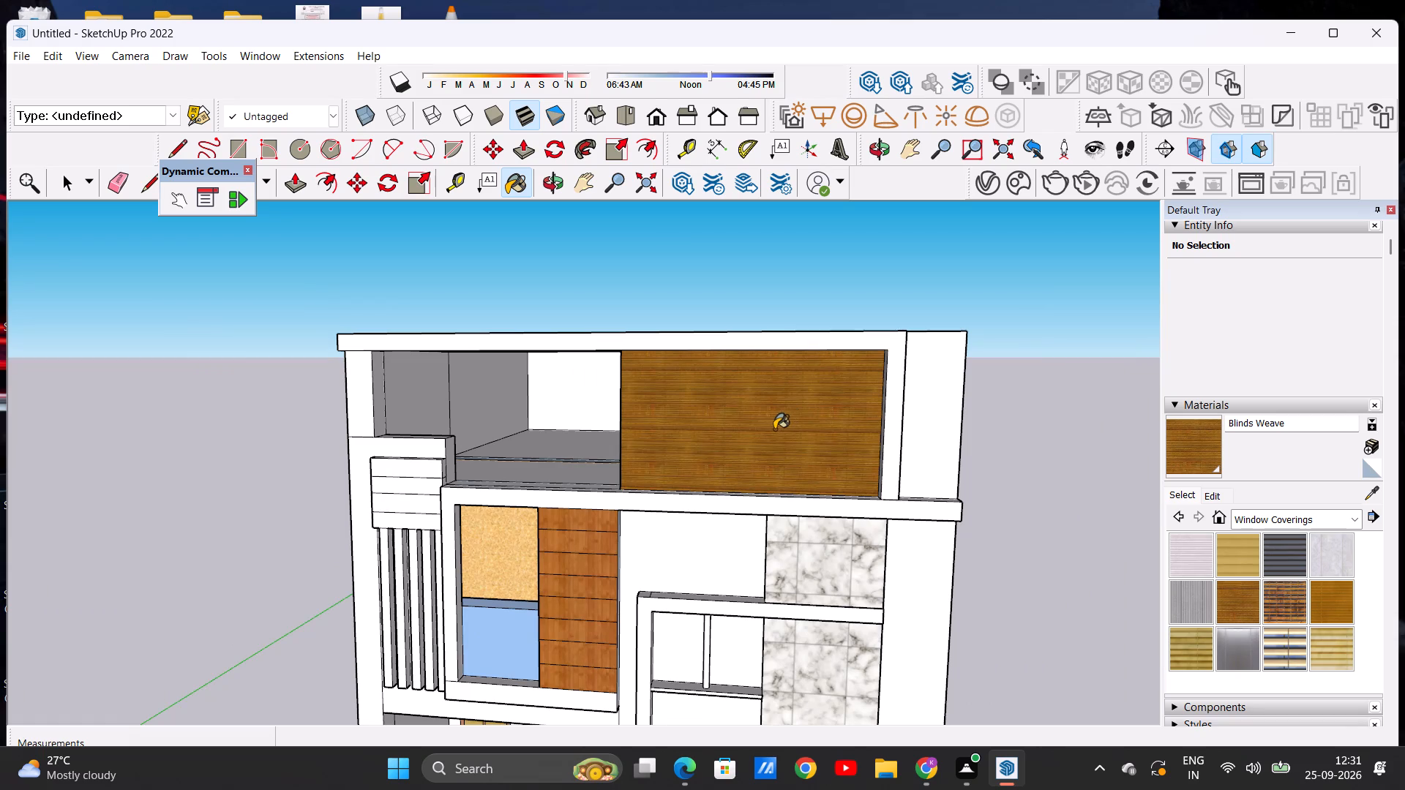
{"action": "scroll", "coordinate": [779, 406], "scroll_direction": "down", "scroll_amount": 5}
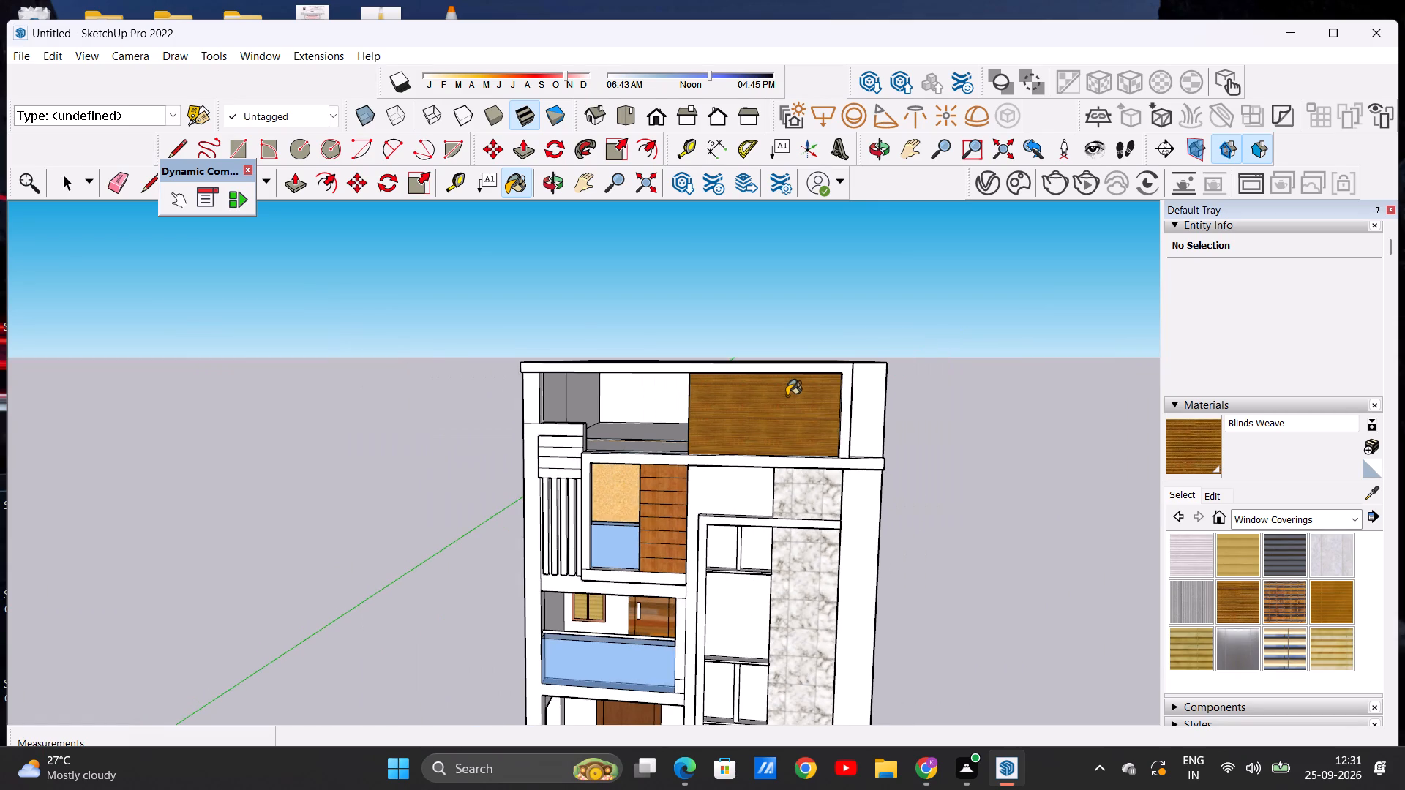
Paint the narrow side face of the top-floor wall panel, facing the open terrace, with the same Blinds Weave material.
{"action": "middle_click_drag", "start_coordinate": [720, 405], "coordinate": [883, 429]}
{"action": "scroll", "coordinate": [676, 410], "scroll_direction": "up", "scroll_amount": 7}
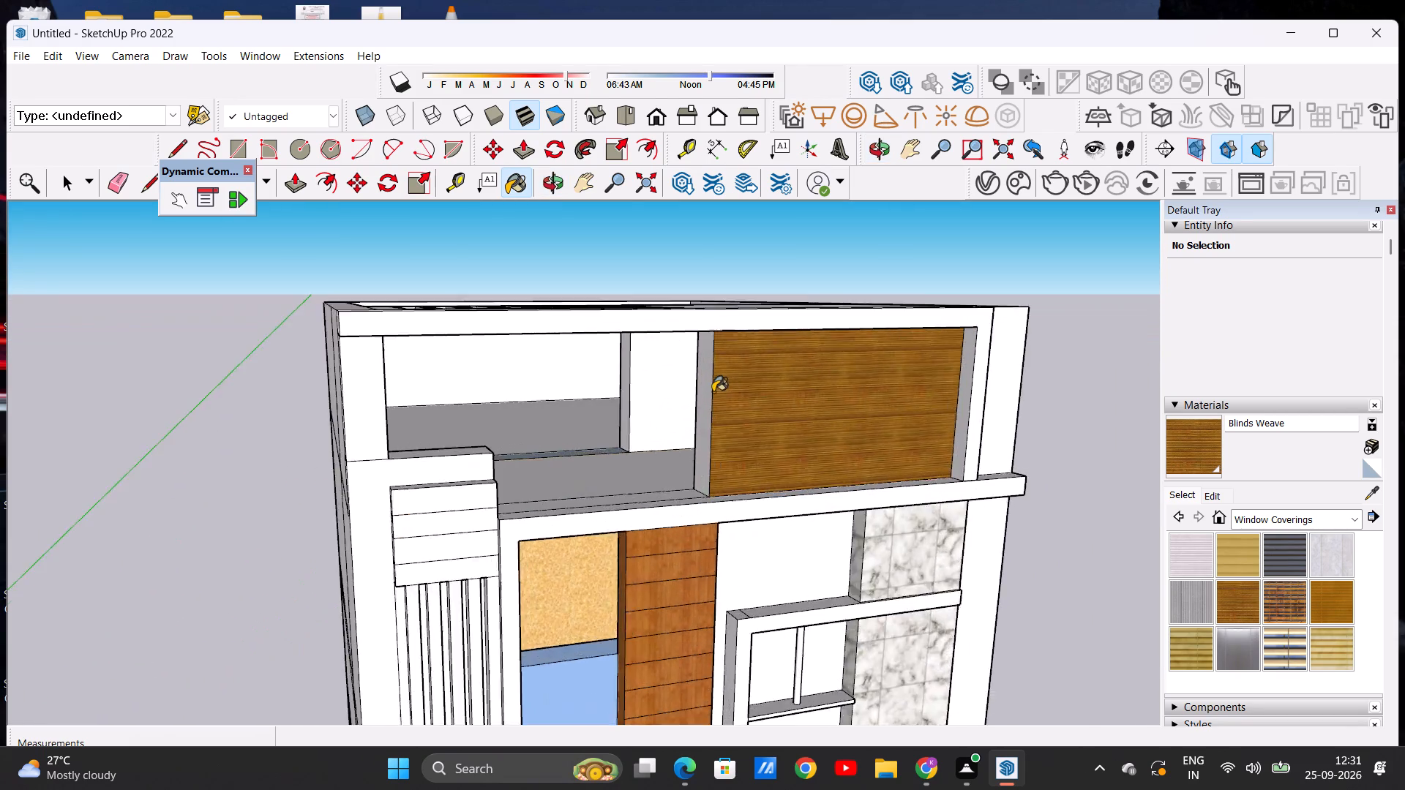
{"action": "scroll", "coordinate": [713, 392], "scroll_direction": "up", "scroll_amount": 6}
{"action": "left_click", "coordinate": [704, 398]}
{"action": "scroll", "coordinate": [692, 400], "scroll_direction": "down", "scroll_amount": 9}
{"action": "middle_click_drag", "start_coordinate": [763, 413], "coordinate": [813, 419]}
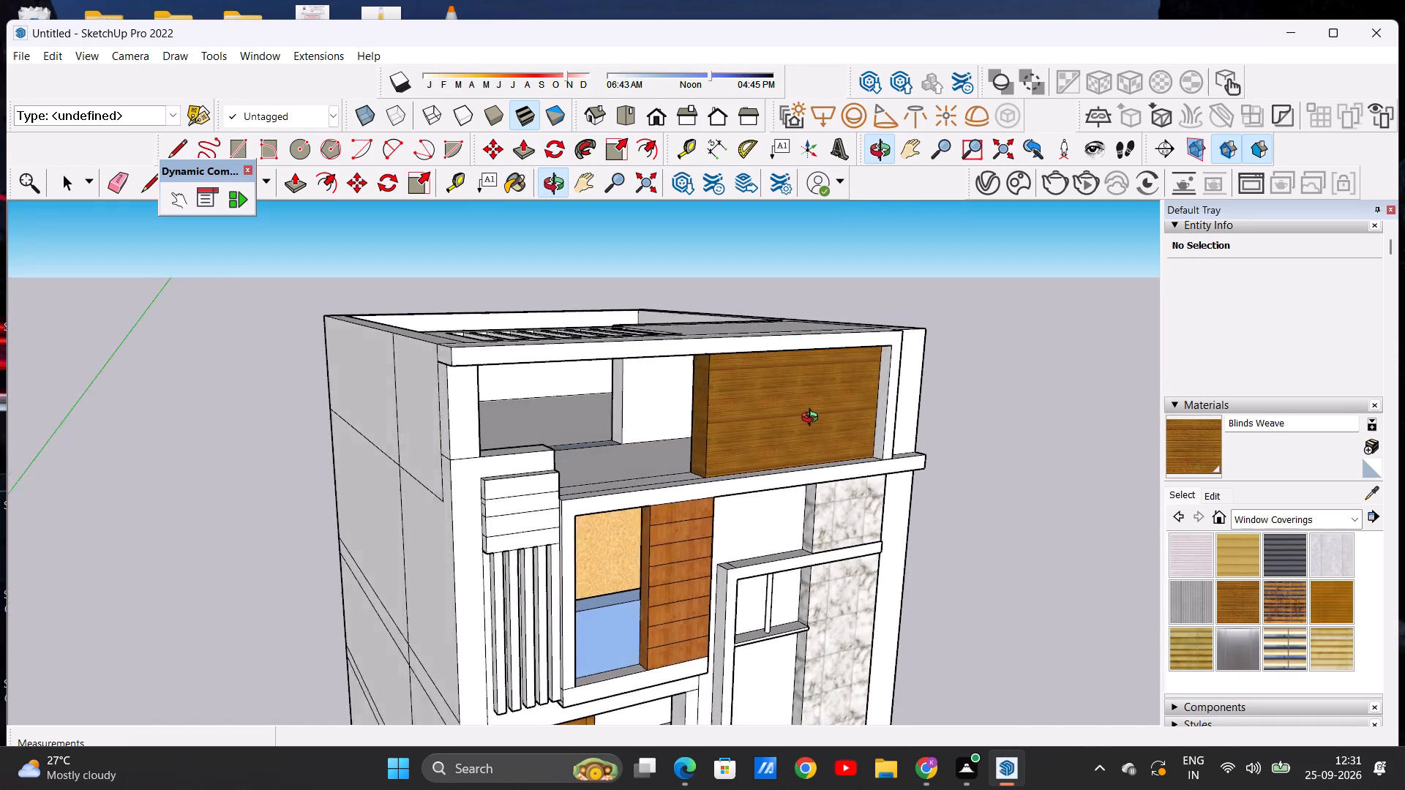
{"action": "middle_click_drag", "start_coordinate": [813, 419], "coordinate": [635, 390]}
{"action": "scroll", "coordinate": [691, 400], "scroll_direction": "down", "scroll_amount": 4}
{"action": "scroll", "coordinate": [806, 403], "scroll_direction": "up", "scroll_amount": 5}
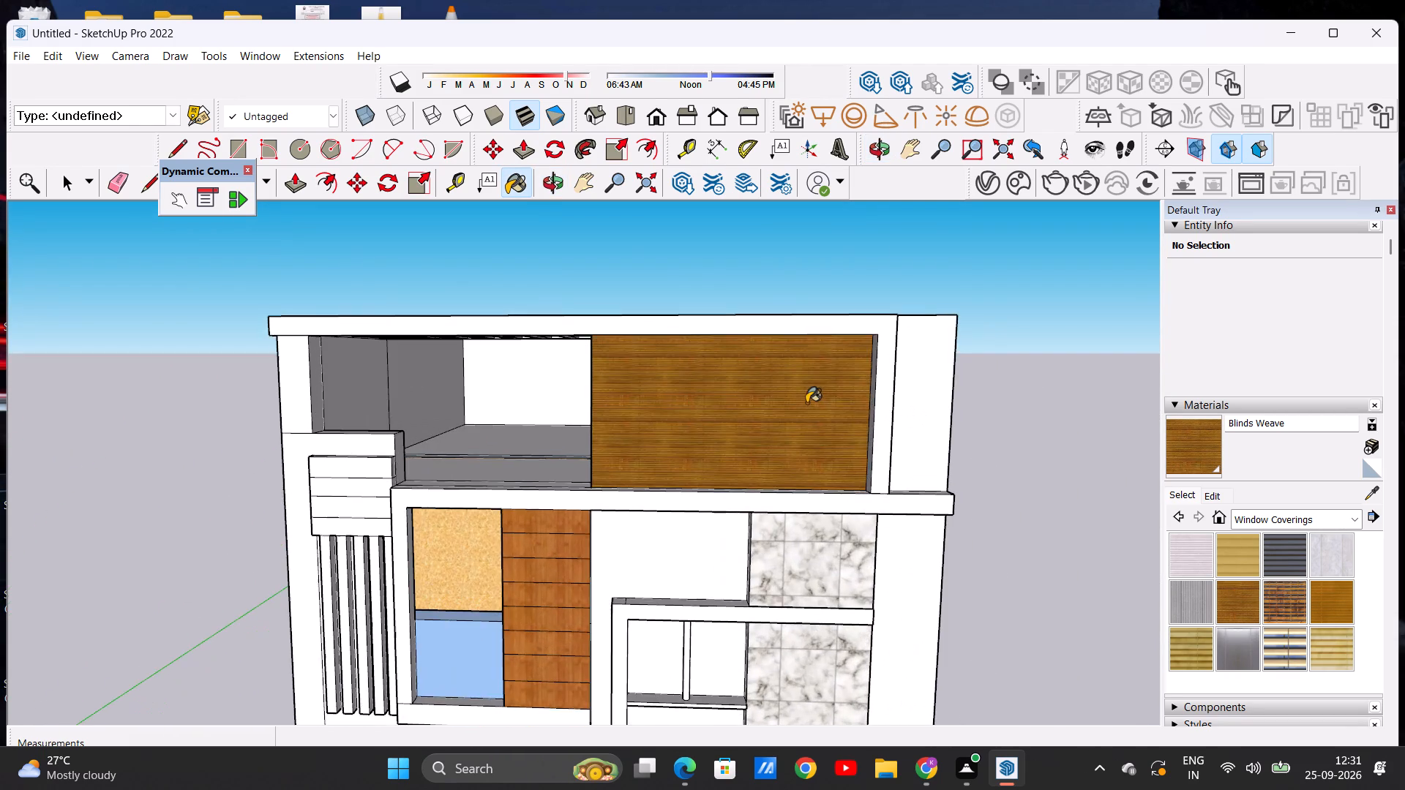
{"action": "scroll", "coordinate": [807, 404], "scroll_direction": "down", "scroll_amount": 4}
{"action": "key", "text": "space"}
Examine the painted top-floor panel and the whole house facade from several angles and distances.
{"action": "scroll", "coordinate": [743, 404], "scroll_direction": "down", "scroll_amount": 3}
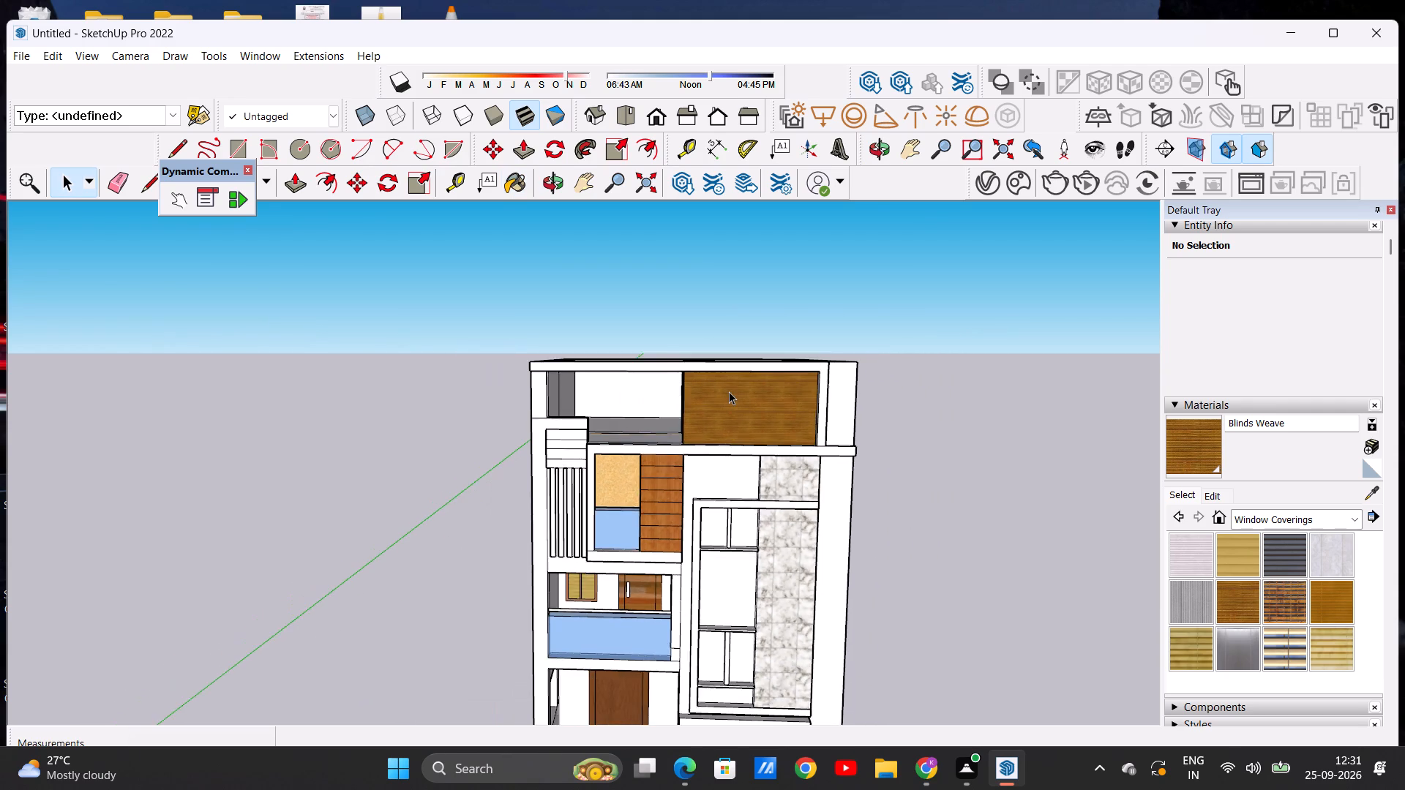
{"action": "scroll", "coordinate": [729, 391], "scroll_direction": "down", "scroll_amount": 4}
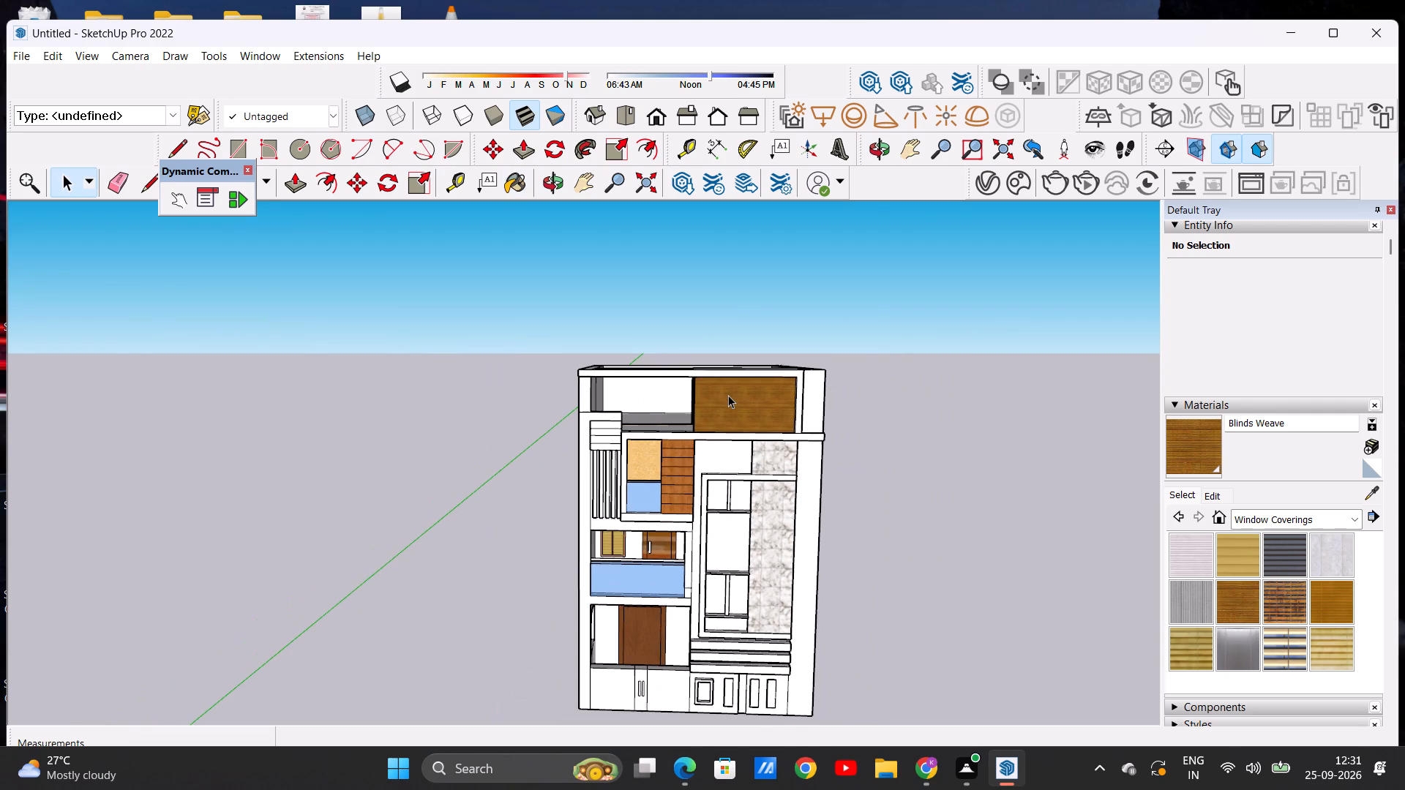
{"action": "scroll", "coordinate": [728, 395], "scroll_direction": "down", "scroll_amount": 2}
{"action": "scroll", "coordinate": [758, 507], "scroll_direction": "up", "scroll_amount": 2}
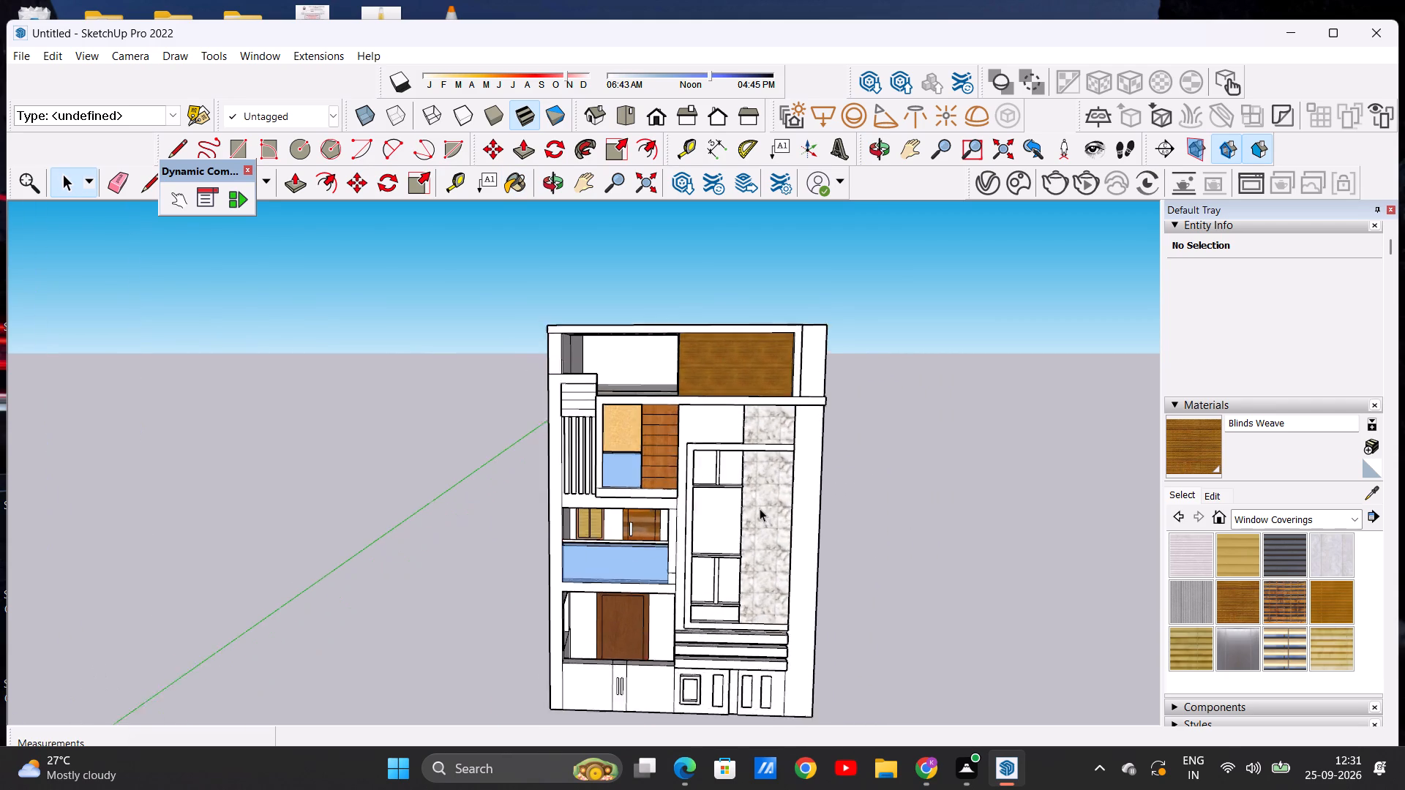
{"action": "scroll", "coordinate": [760, 508], "scroll_direction": "up", "scroll_amount": 2}
{"action": "scroll", "coordinate": [742, 540], "scroll_direction": "down", "scroll_amount": 4}
{"action": "middle_click_drag", "start_coordinate": [716, 606], "coordinate": [714, 587]}
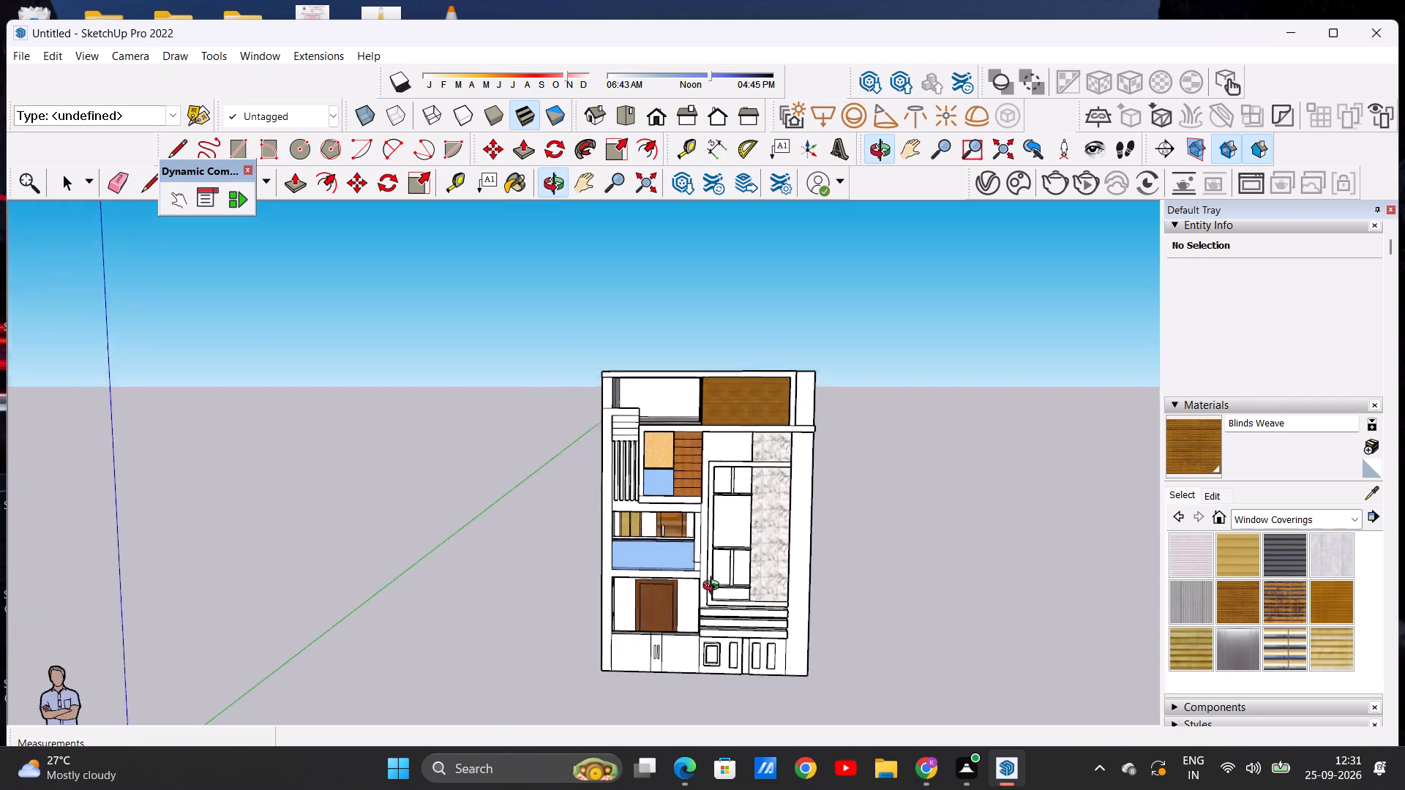
{"action": "middle_click_drag", "start_coordinate": [714, 587], "coordinate": [719, 568]}
{"action": "scroll", "coordinate": [787, 385], "scroll_direction": "up", "scroll_amount": 6}
{"action": "middle_click_drag", "start_coordinate": [654, 410], "coordinate": [763, 427]}
{"action": "scroll", "coordinate": [651, 415], "scroll_direction": "up", "scroll_amount": 11}
{"action": "middle_click_drag", "start_coordinate": [676, 467], "coordinate": [658, 485]}
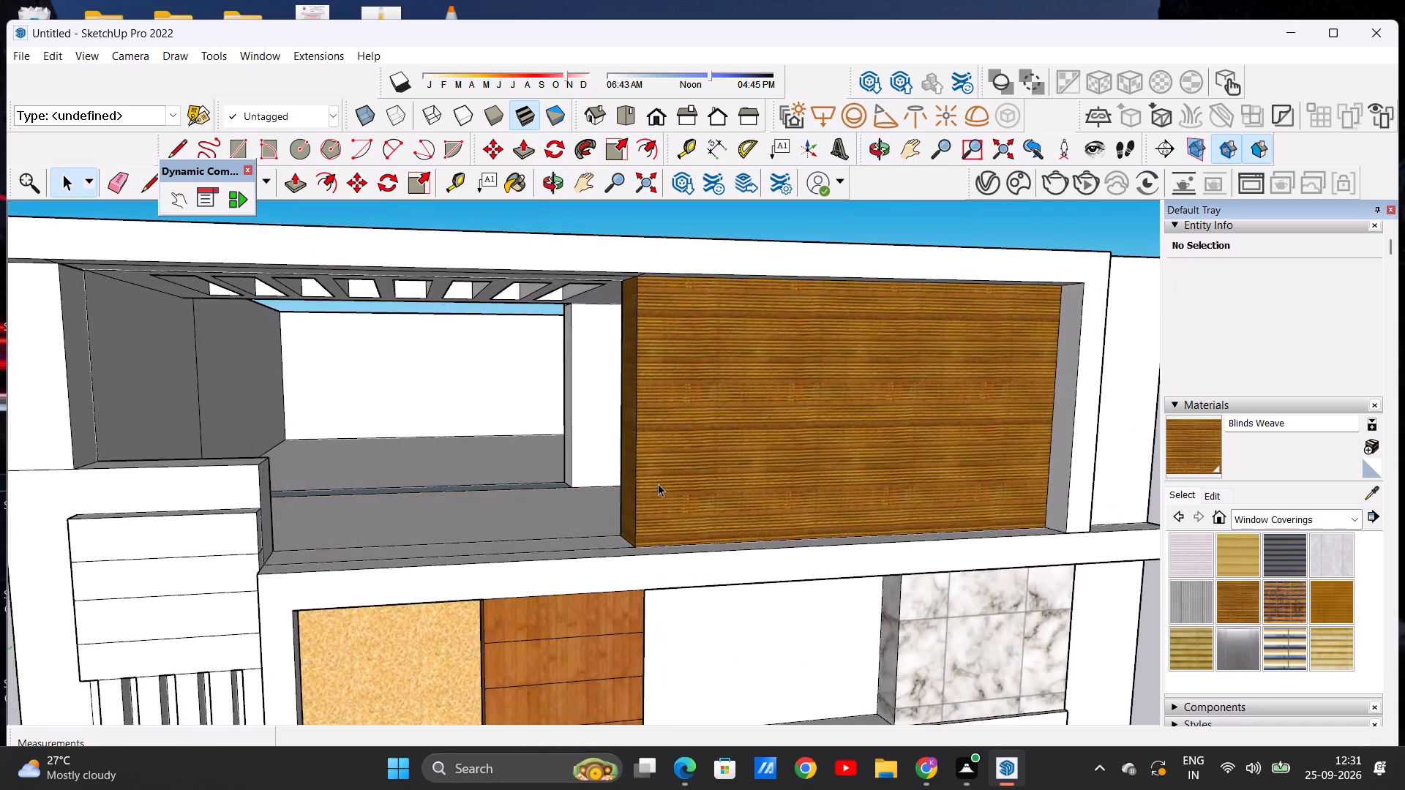
{"action": "scroll", "coordinate": [658, 486], "scroll_direction": "down", "scroll_amount": 8}
{"action": "scroll", "coordinate": [726, 495], "scroll_direction": "down", "scroll_amount": 10}
{"action": "middle_click_drag", "start_coordinate": [797, 612], "coordinate": [720, 564]}
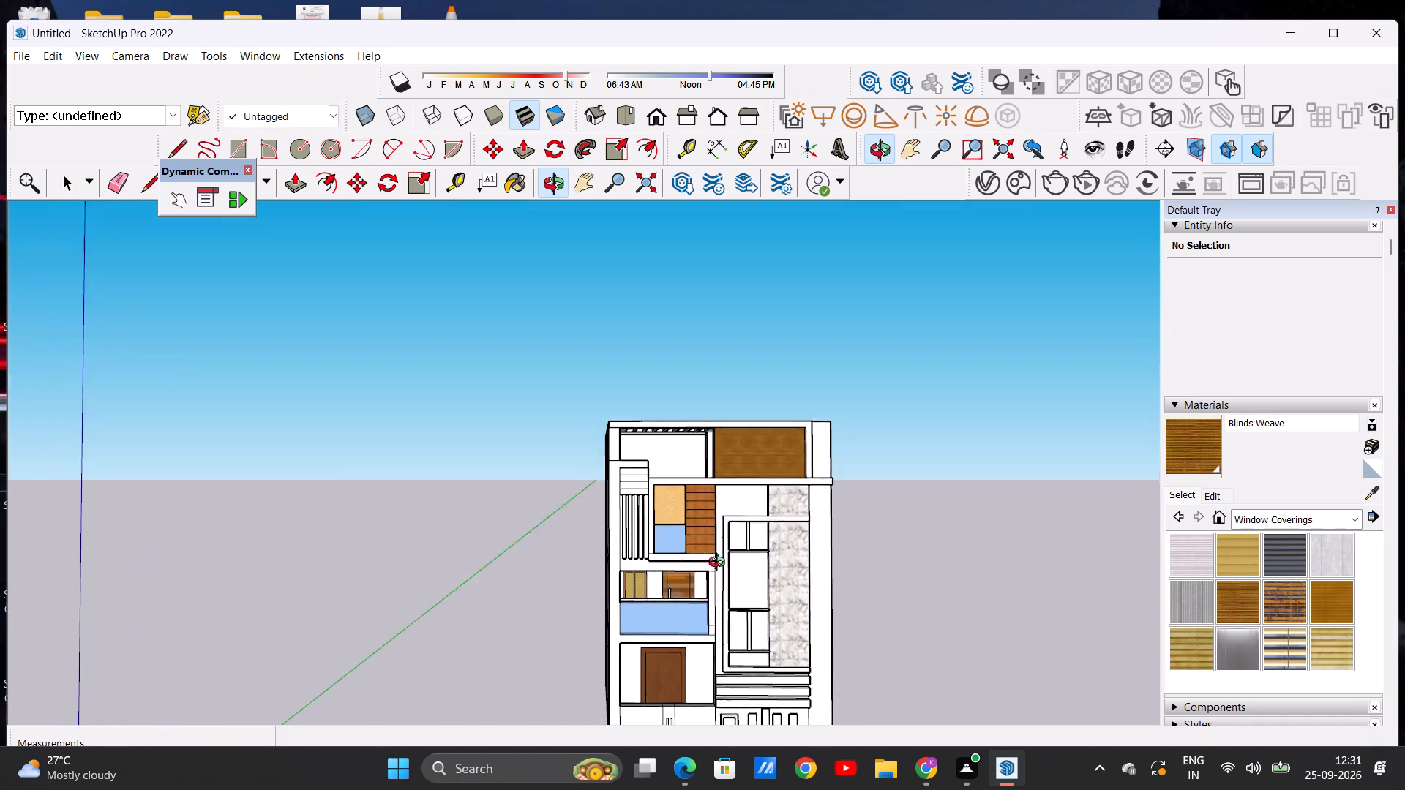
{"action": "middle_click_drag", "start_coordinate": [720, 564], "coordinate": [716, 559]}
{"action": "scroll", "coordinate": [724, 560], "scroll_direction": "down", "scroll_amount": 8}
{"action": "middle_click_drag", "start_coordinate": [803, 630], "coordinate": [768, 652]}
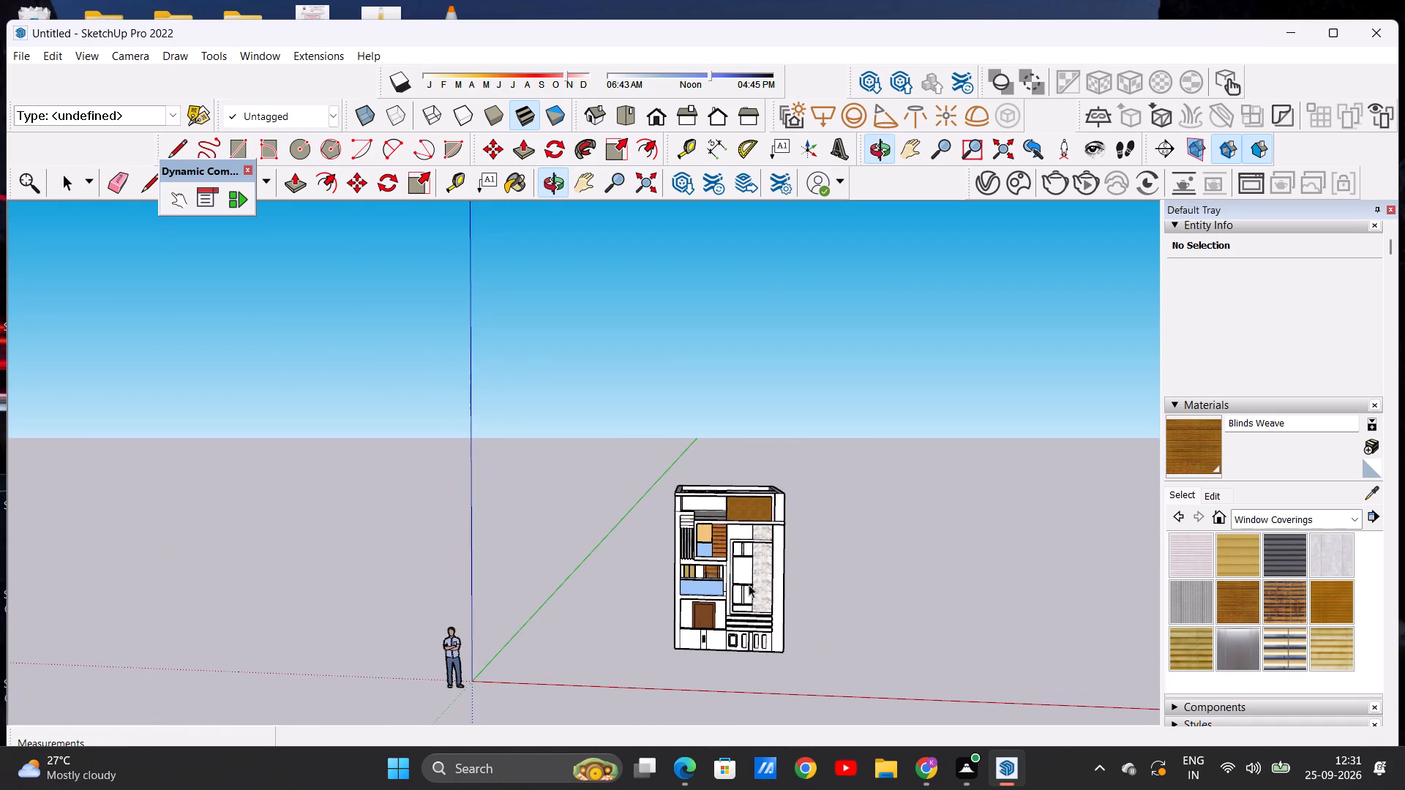
Paint the front of the tall corner column beside the marble strip, below and above the projecting slab, with Color A08 from Colors.
{"action": "scroll", "coordinate": [749, 583], "scroll_direction": "up", "scroll_amount": 8}
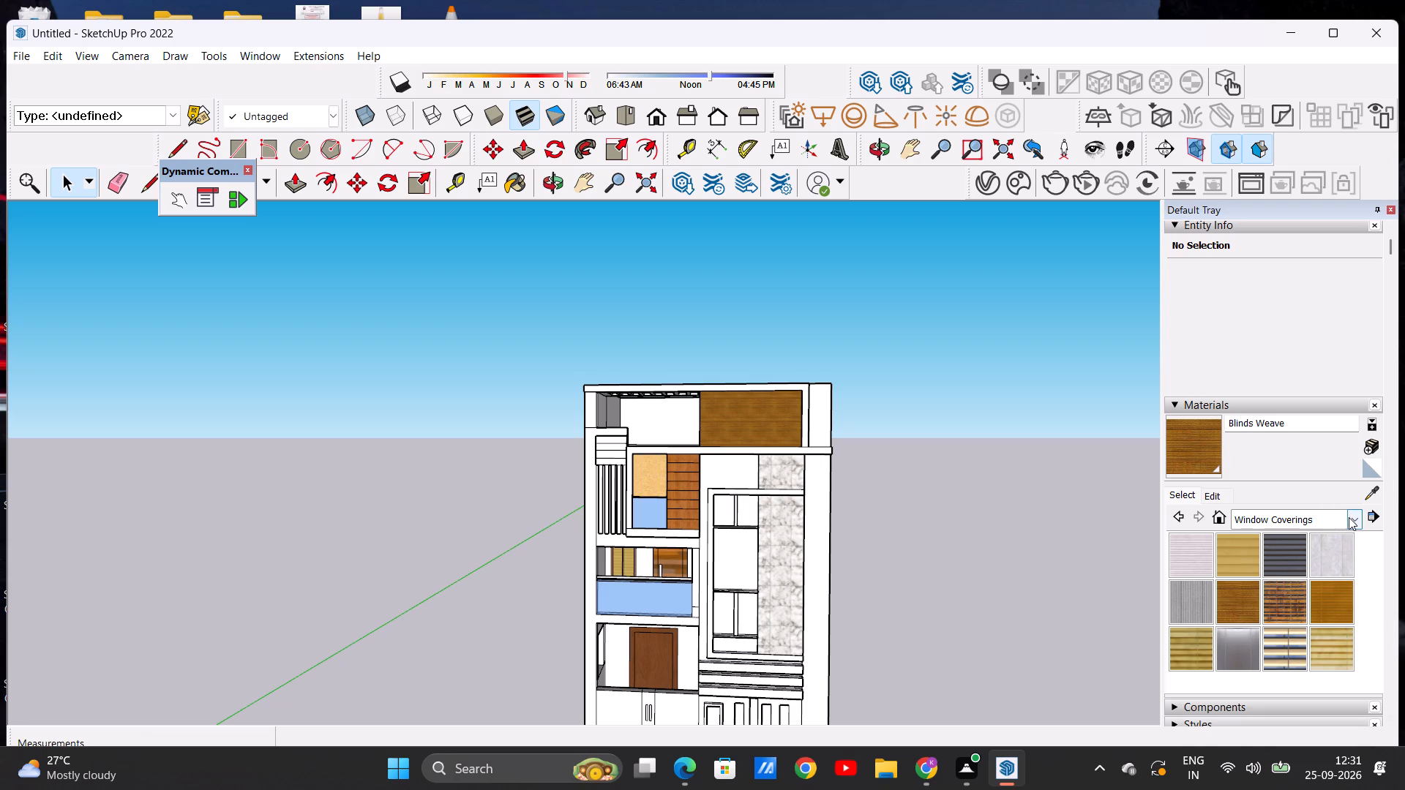
{"action": "left_click", "coordinate": [1349, 517]}
{"action": "left_click", "coordinate": [1344, 578]}
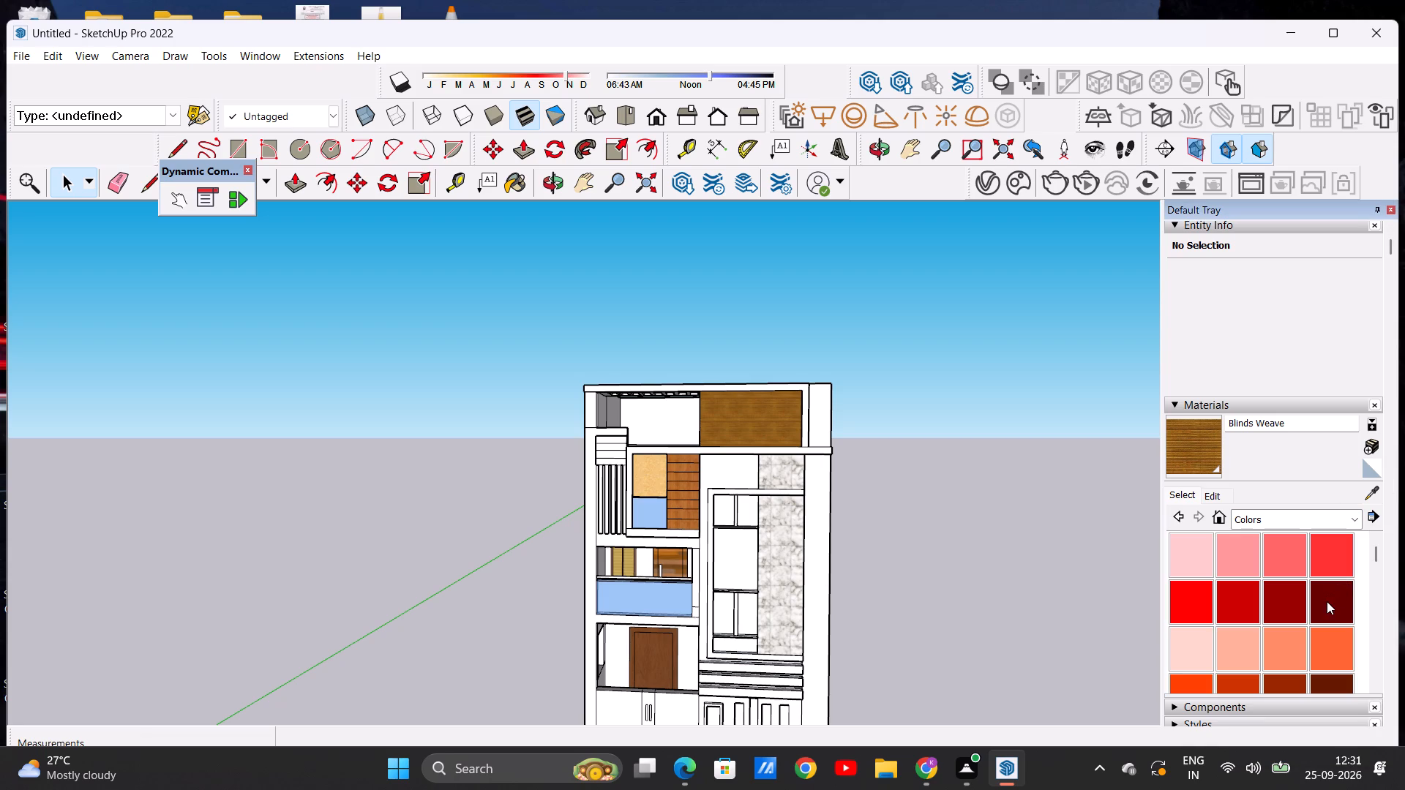
{"action": "left_click", "coordinate": [1327, 601]}
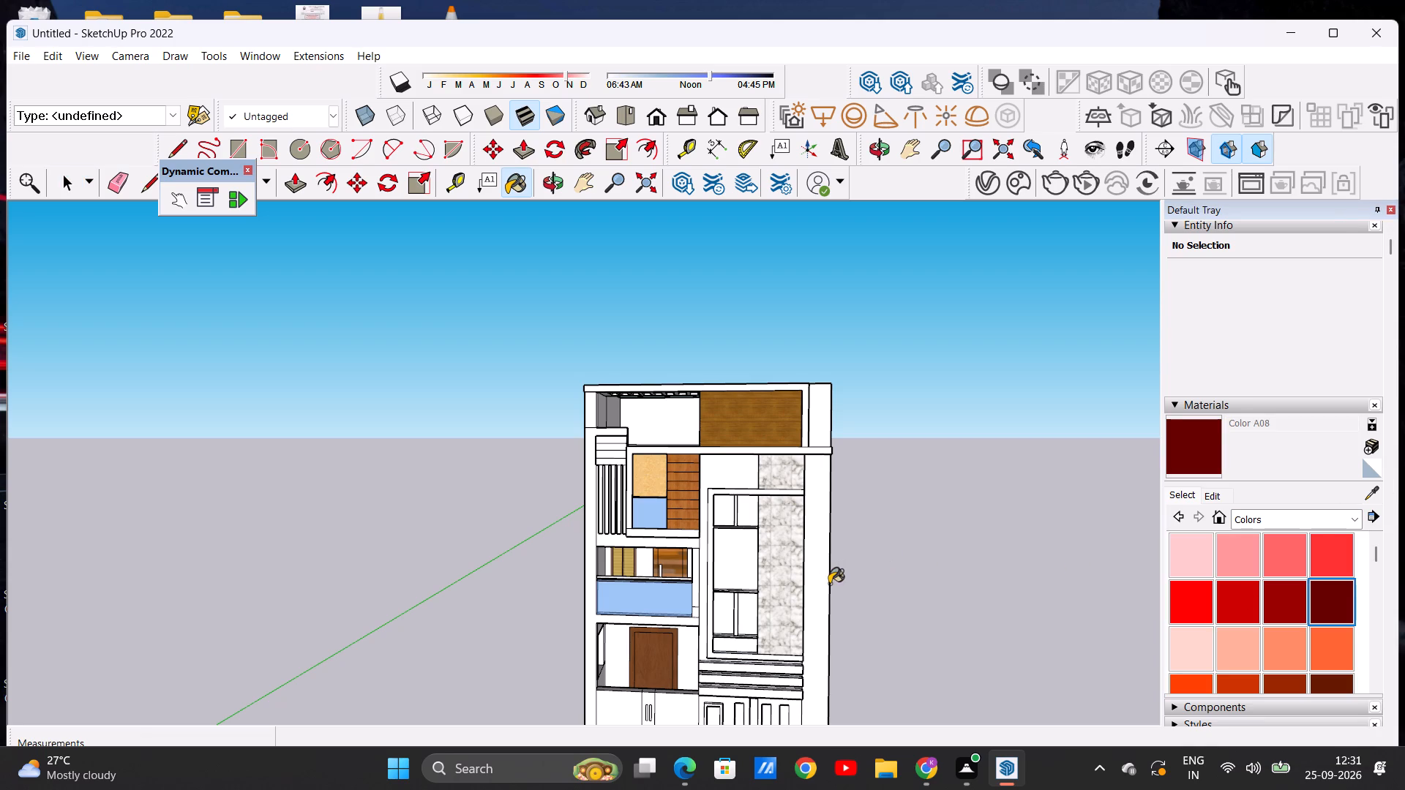
{"action": "left_click", "coordinate": [820, 587]}
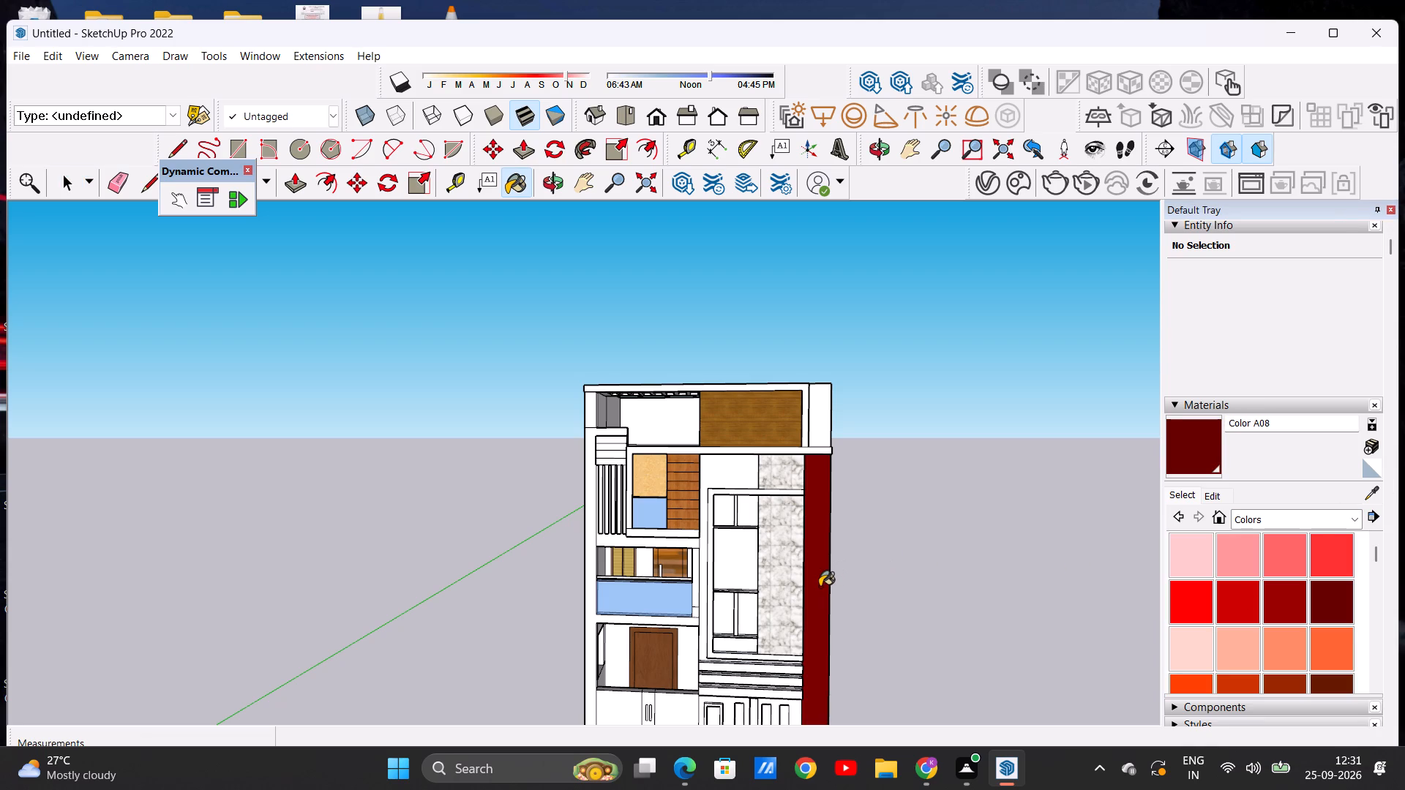
{"action": "scroll", "coordinate": [844, 569], "scroll_direction": "down", "scroll_amount": 5}
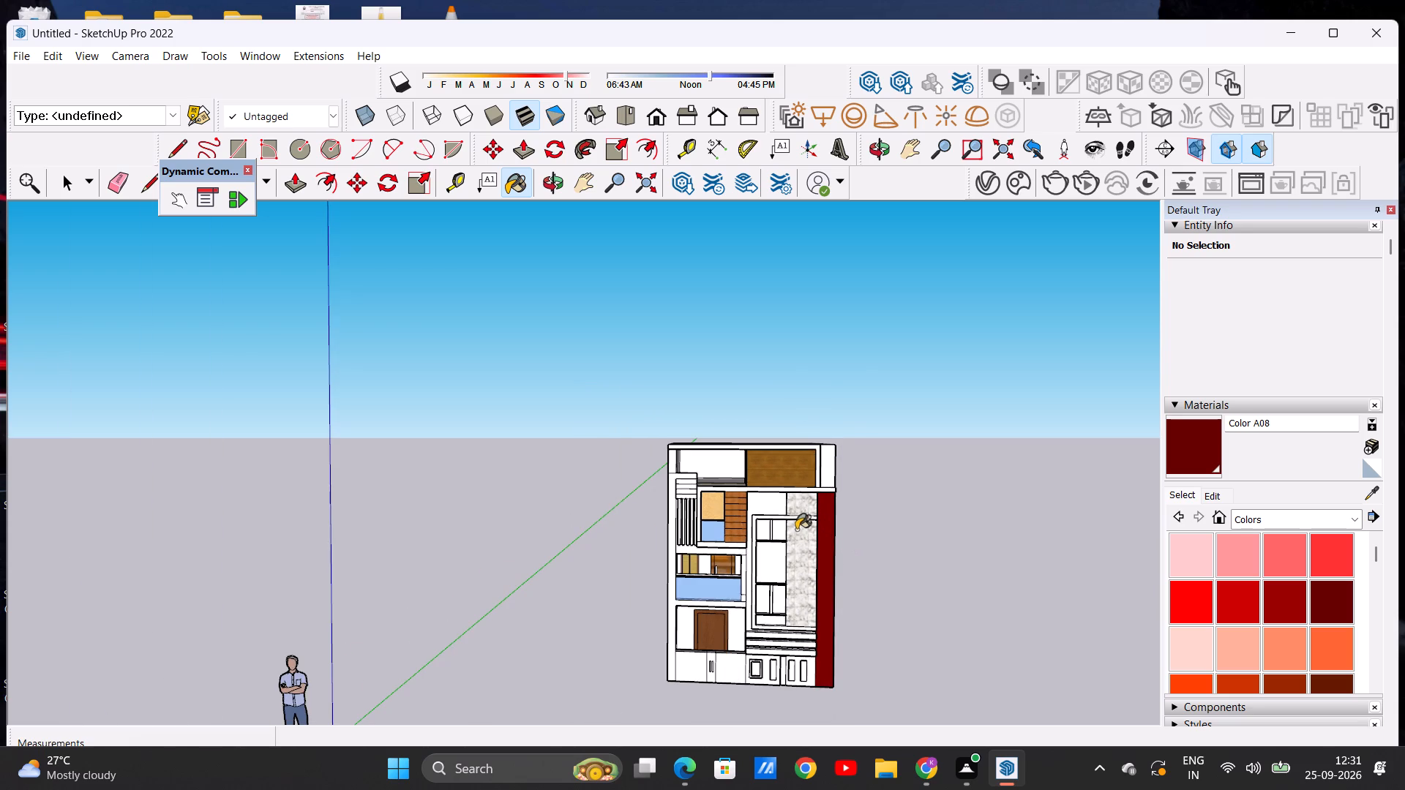
{"action": "scroll", "coordinate": [833, 460], "scroll_direction": "up", "scroll_amount": 9}
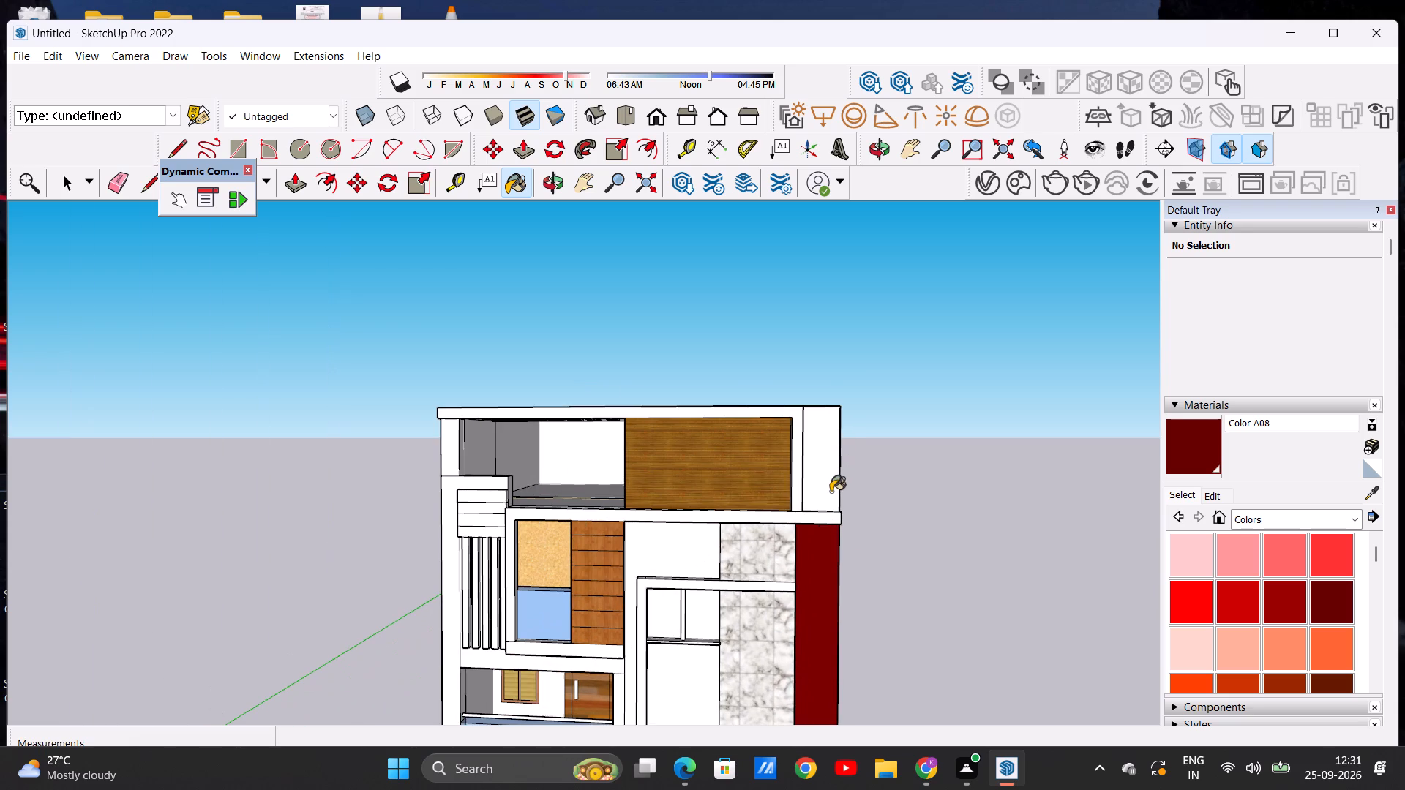
{"action": "middle_click_drag", "start_coordinate": [825, 489], "coordinate": [872, 526]}
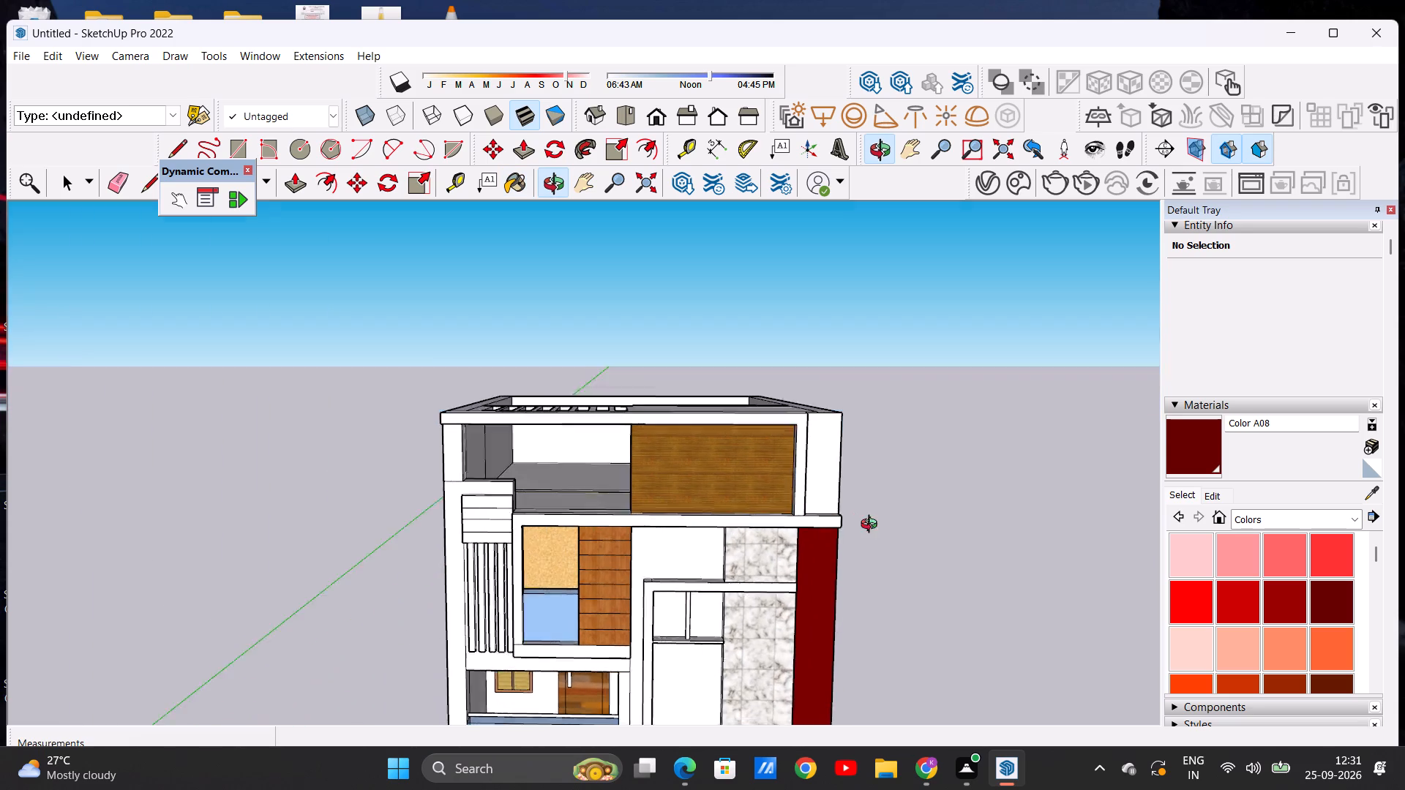
{"action": "middle_click_drag", "start_coordinate": [872, 526], "coordinate": [692, 569]}
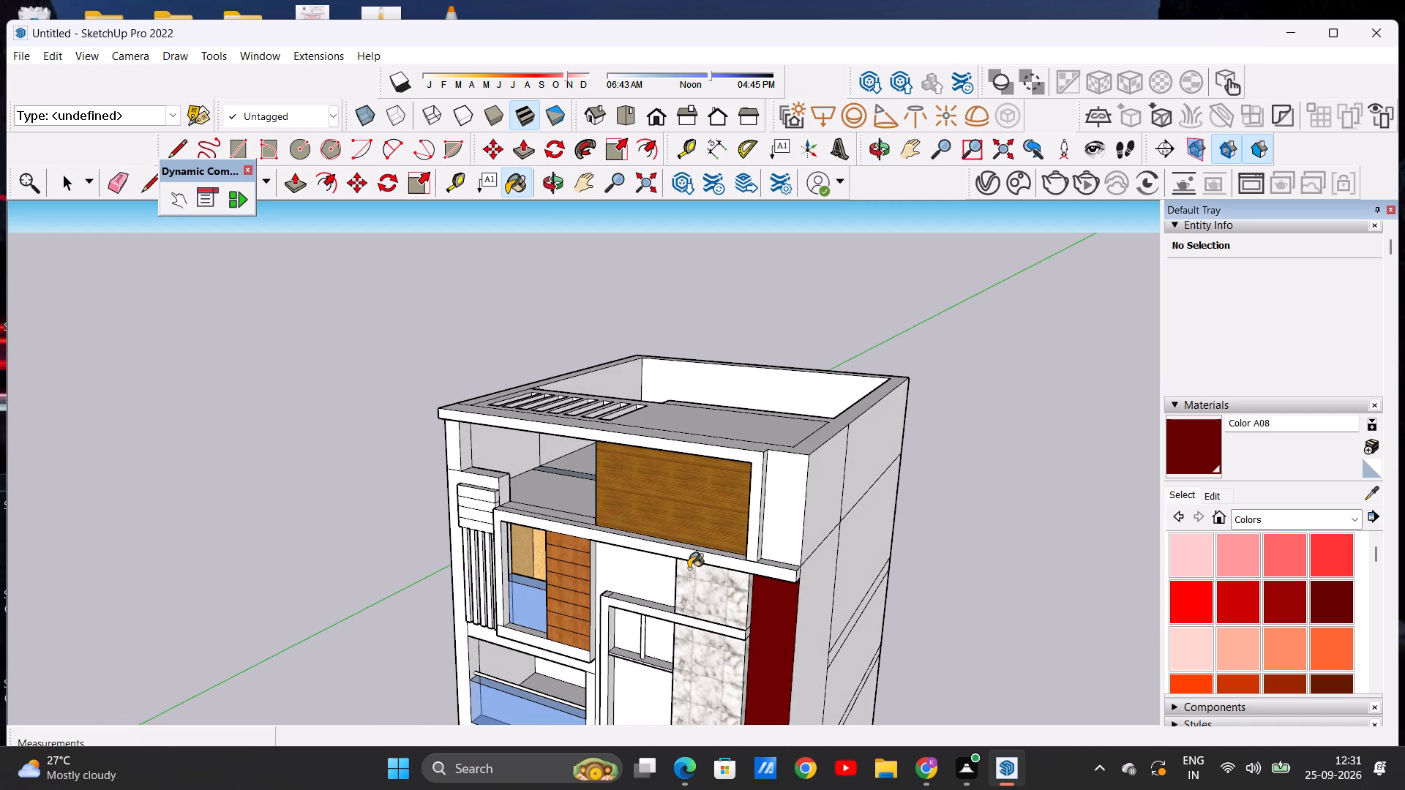
{"action": "scroll", "coordinate": [778, 503], "scroll_direction": "up", "scroll_amount": 10}
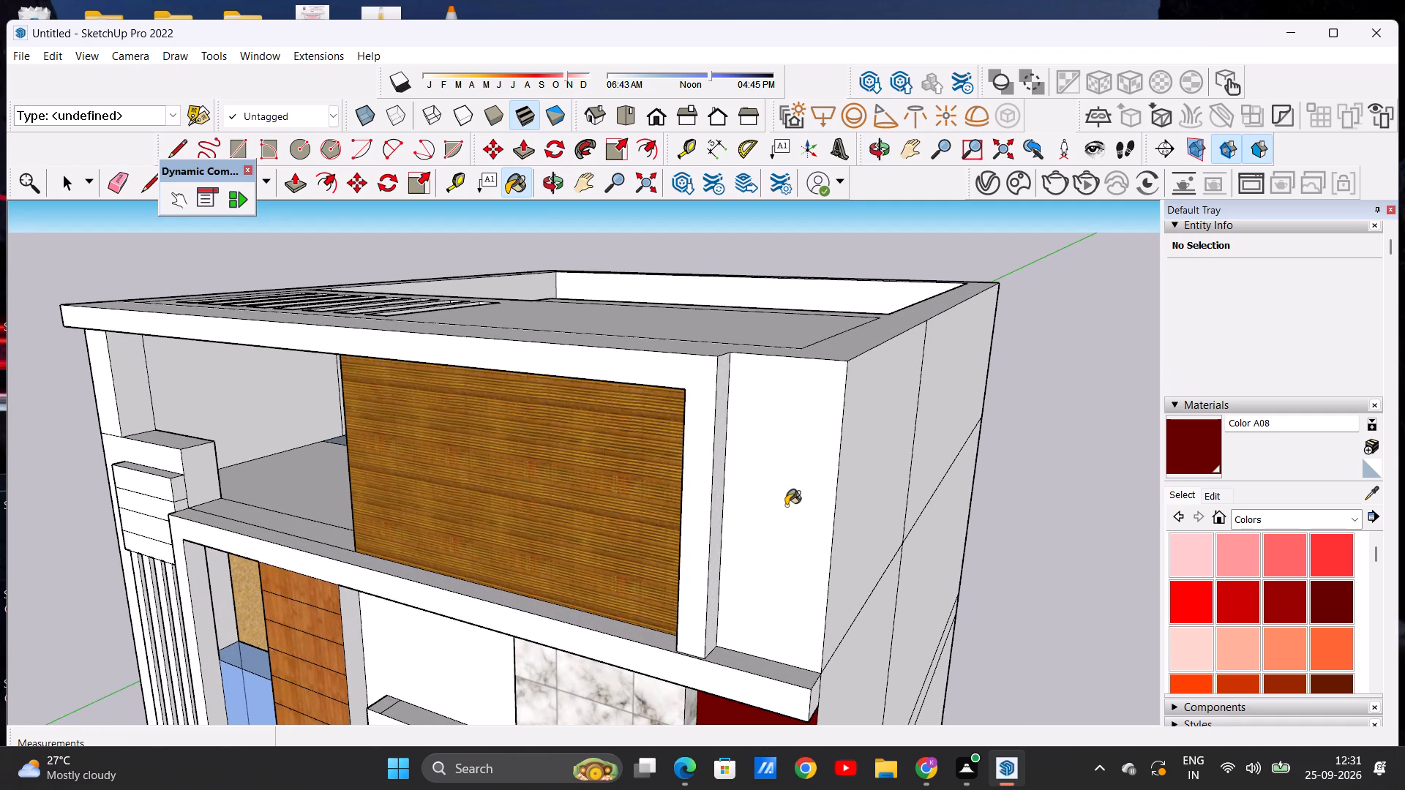
{"action": "left_click", "coordinate": [786, 505]}
Paint the roof-edge frame's front face and its inner side face beside the top-floor wood panel with Color A08.
{"action": "scroll", "coordinate": [801, 500], "scroll_direction": "down", "scroll_amount": 17}
{"action": "middle_click_drag", "start_coordinate": [795, 573], "coordinate": [951, 558]}
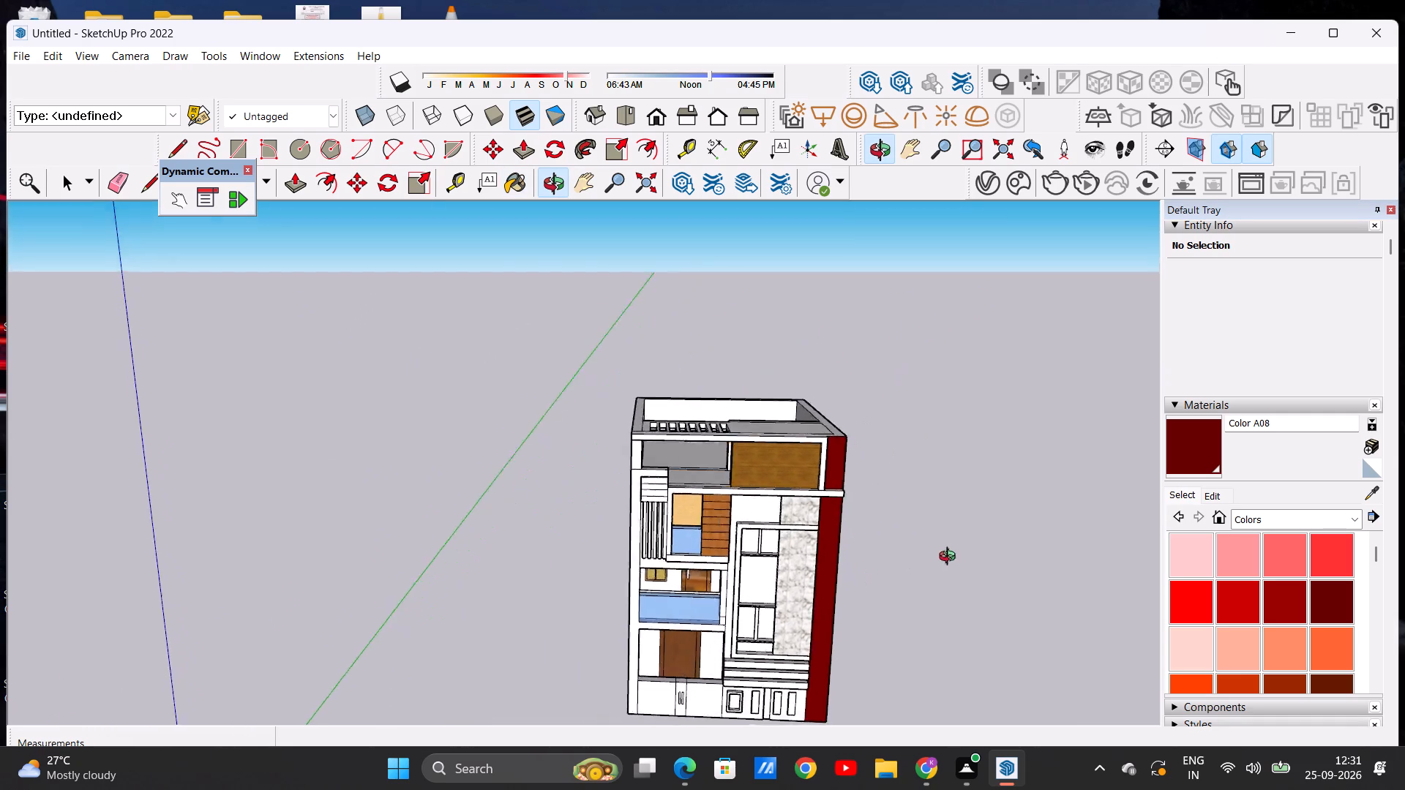
{"action": "middle_click_drag", "start_coordinate": [951, 558], "coordinate": [970, 606]}
{"action": "scroll", "coordinate": [807, 465], "scroll_direction": "up", "scroll_amount": 5}
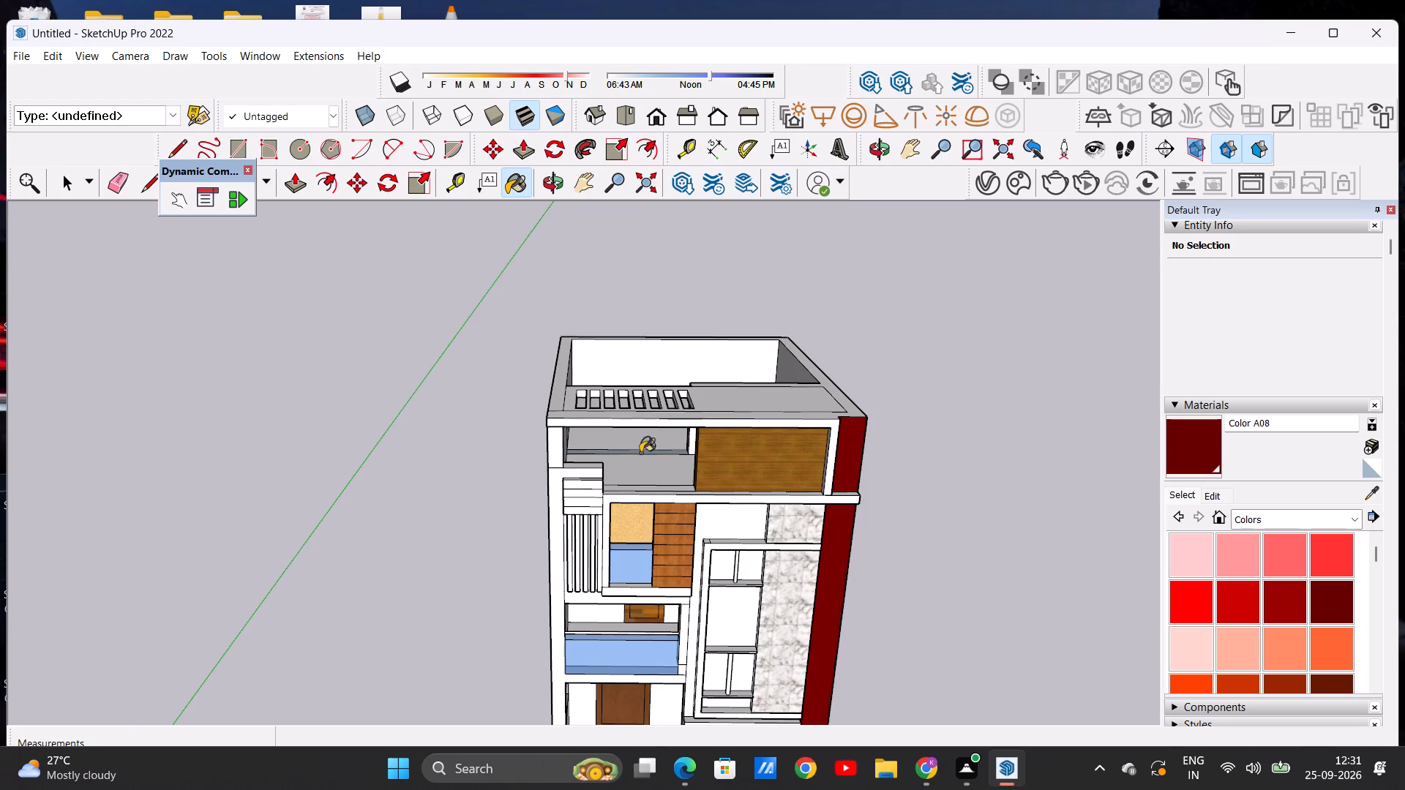
{"action": "scroll", "coordinate": [642, 447], "scroll_direction": "up", "scroll_amount": 11}
{"action": "left_click", "coordinate": [649, 402]}
{"action": "scroll", "coordinate": [688, 412], "scroll_direction": "down", "scroll_amount": 7}
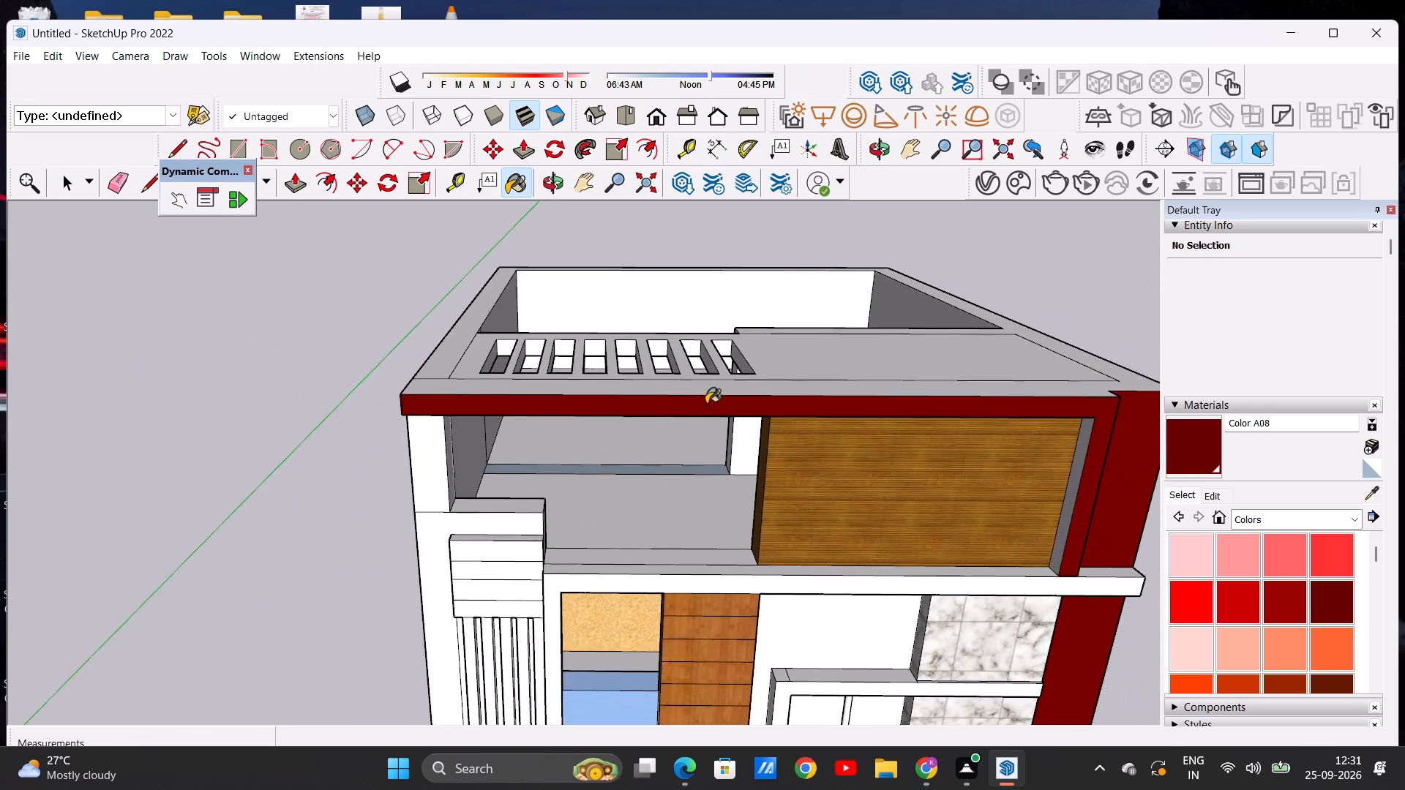
{"action": "scroll", "coordinate": [706, 404], "scroll_direction": "down", "scroll_amount": 4}
{"action": "scroll", "coordinate": [730, 476], "scroll_direction": "down", "scroll_amount": 1}
{"action": "middle_click_drag", "start_coordinate": [736, 508], "coordinate": [738, 417]}
{"action": "scroll", "coordinate": [919, 424], "scroll_direction": "up", "scroll_amount": 11}
{"action": "middle_click_drag", "start_coordinate": [907, 446], "coordinate": [960, 456]}
{"action": "scroll", "coordinate": [938, 448], "scroll_direction": "up", "scroll_amount": 6}
{"action": "left_click", "coordinate": [908, 445]}
{"action": "scroll", "coordinate": [915, 463], "scroll_direction": "down", "scroll_amount": 14}
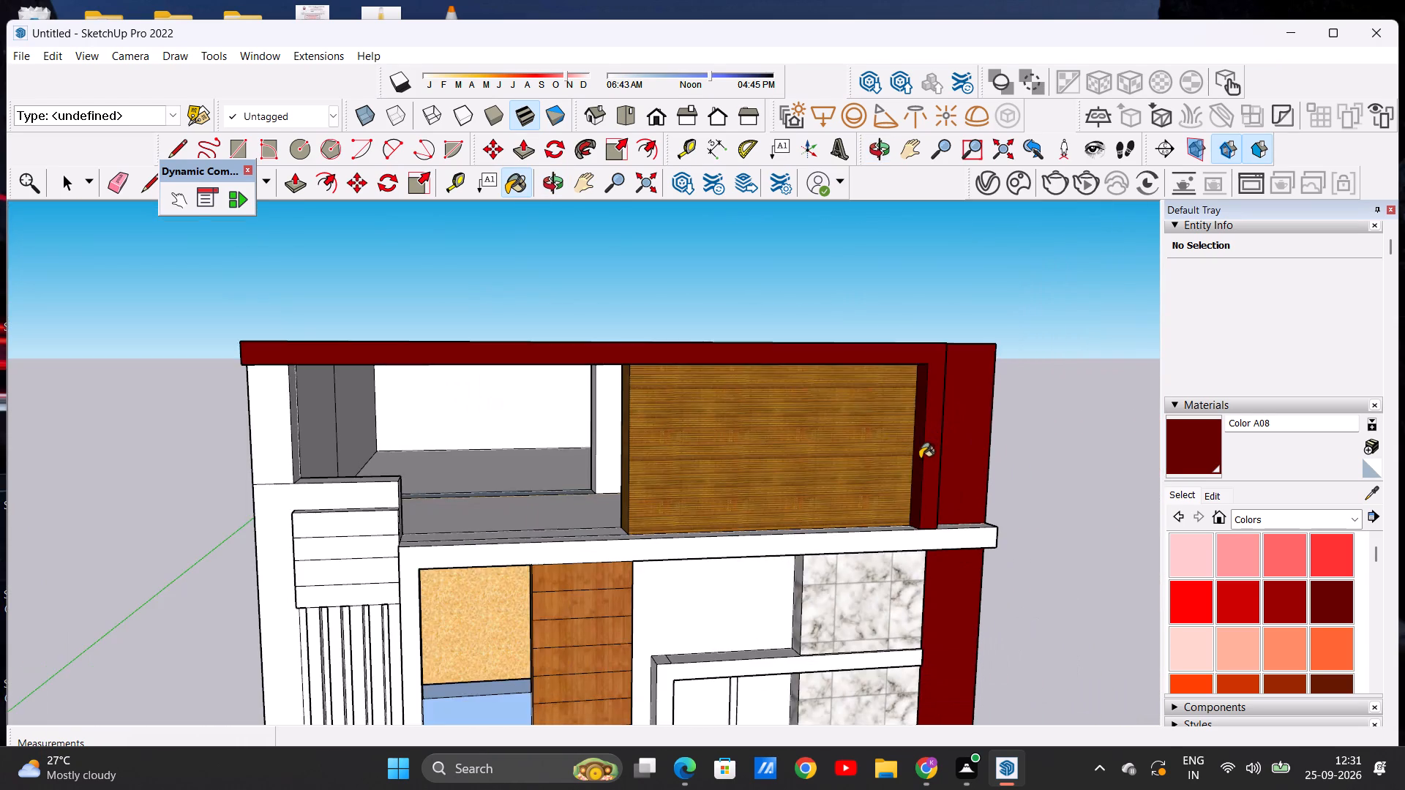
Paint the projecting slab's front band, the connected upright and the bottom strip of the frame around the upper balcony with Color A08.
{"action": "scroll", "coordinate": [920, 467], "scroll_direction": "down", "scroll_amount": 10}
{"action": "middle_click_drag", "start_coordinate": [813, 504], "coordinate": [597, 478]}
{"action": "scroll", "coordinate": [615, 462], "scroll_direction": "down", "scroll_amount": 1}
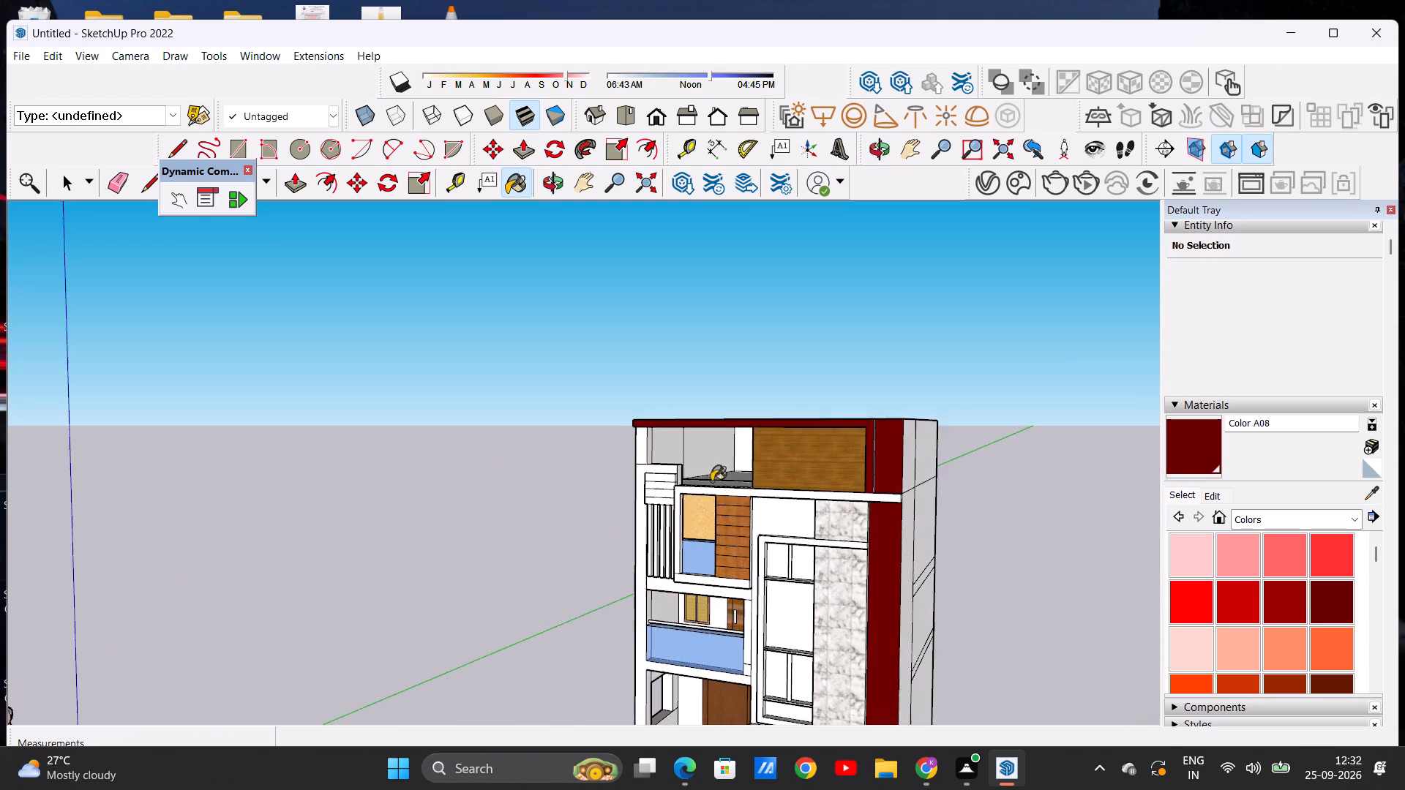
{"action": "scroll", "coordinate": [806, 492], "scroll_direction": "up", "scroll_amount": 10}
{"action": "left_click", "coordinate": [816, 491]}
{"action": "scroll", "coordinate": [846, 505], "scroll_direction": "down", "scroll_amount": 6}
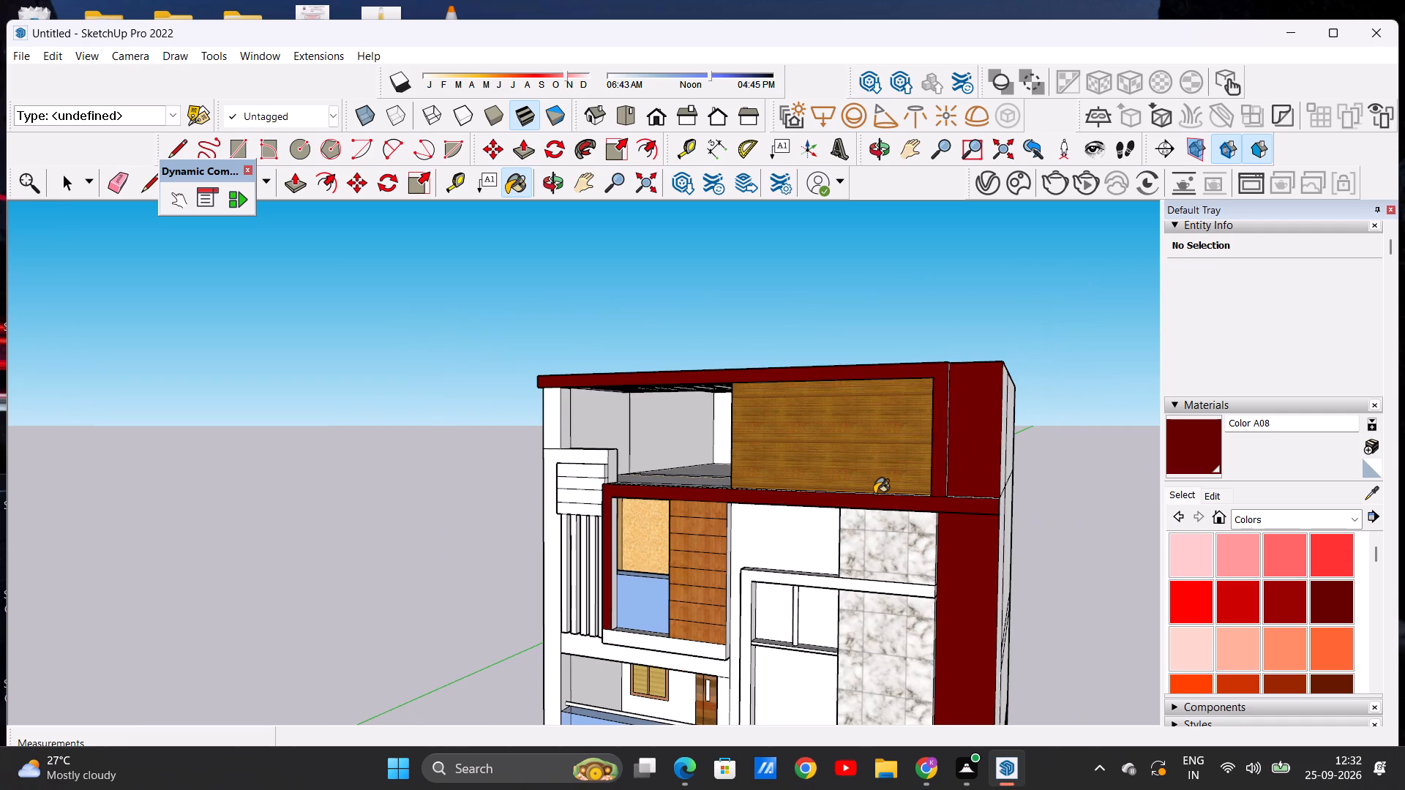
{"action": "scroll", "coordinate": [891, 487], "scroll_direction": "down", "scroll_amount": 2}
{"action": "scroll", "coordinate": [708, 618], "scroll_direction": "up", "scroll_amount": 12}
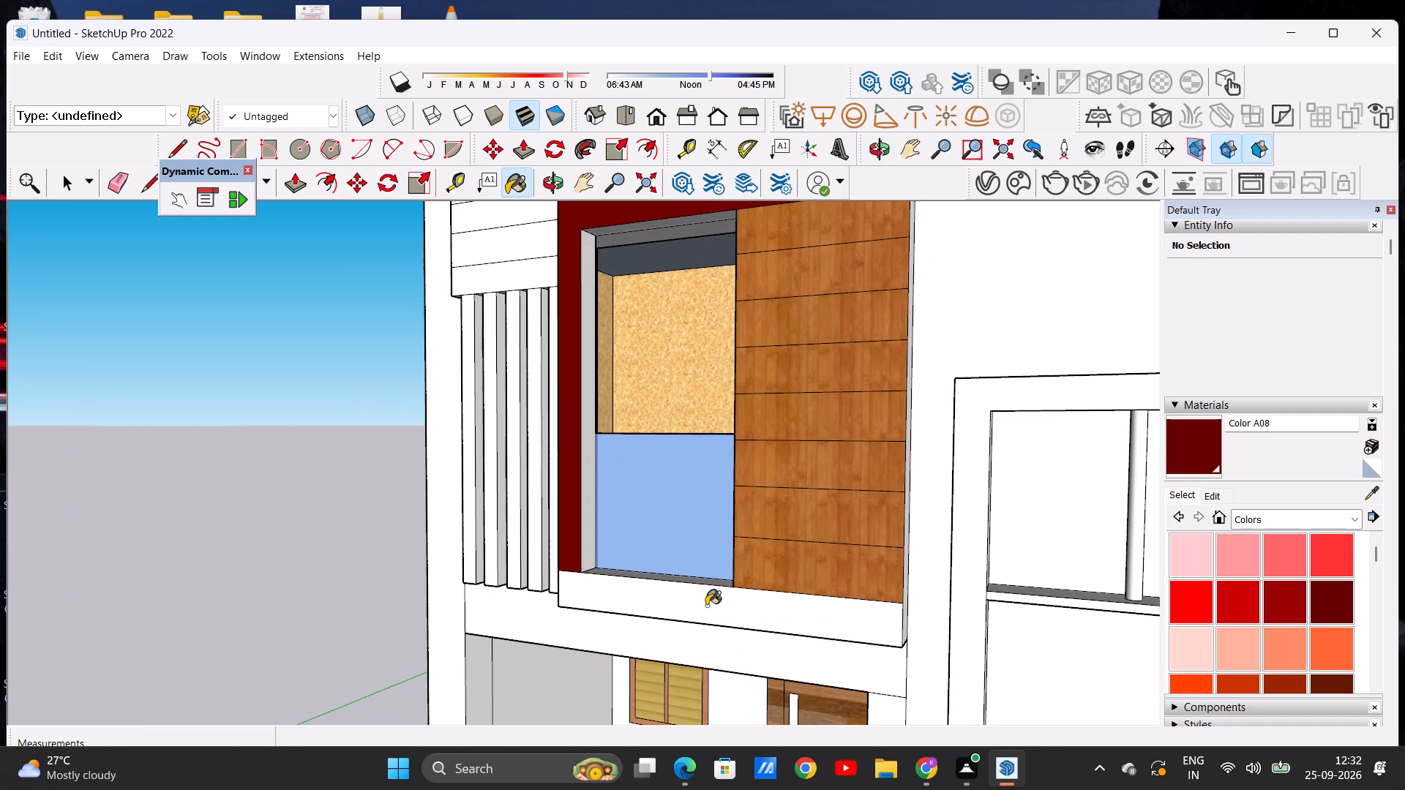
{"action": "left_click", "coordinate": [706, 606]}
{"action": "scroll", "coordinate": [733, 595], "scroll_direction": "down", "scroll_amount": 12}
{"action": "middle_click_drag", "start_coordinate": [689, 563], "coordinate": [779, 673]}
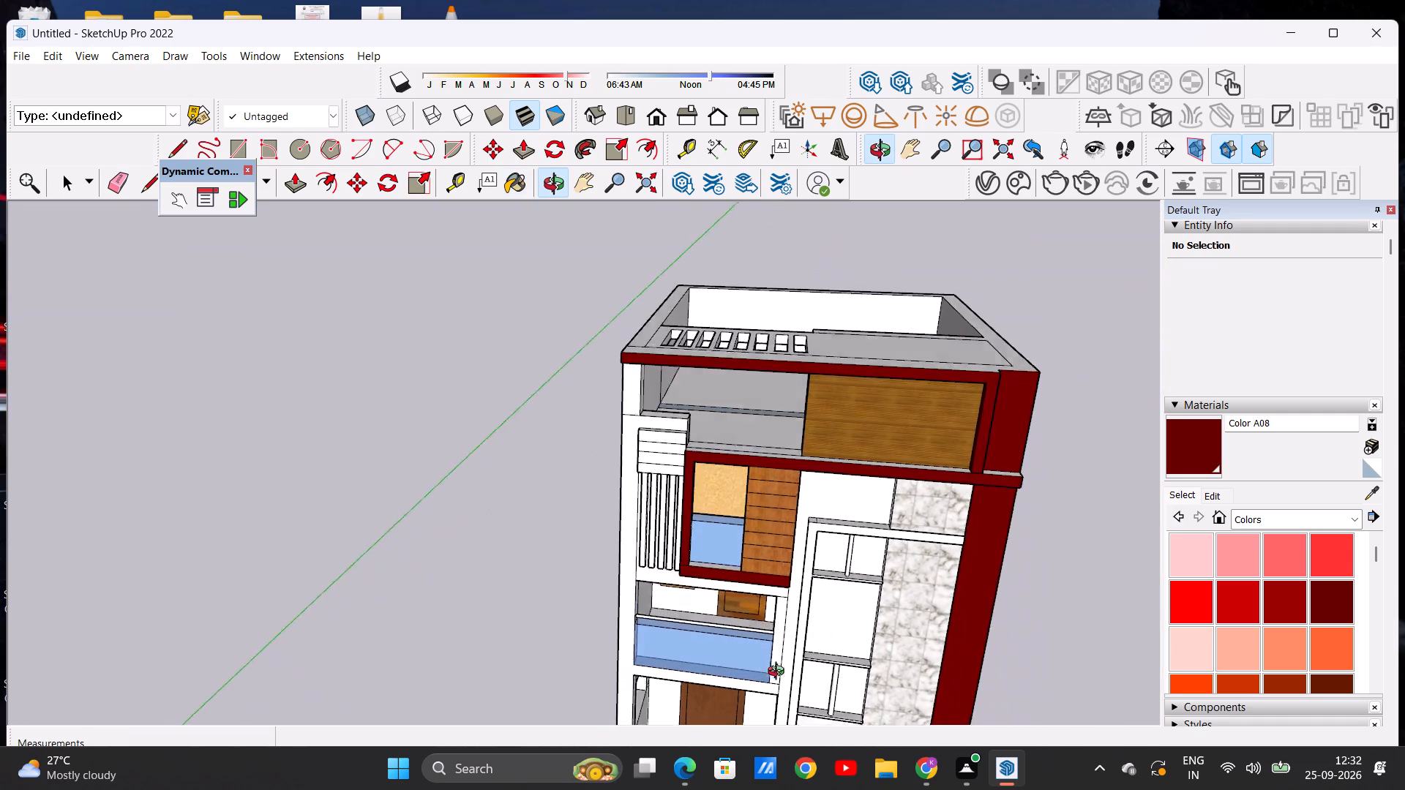
Paint the narrow top ledge of the projecting slab, below the top-floor opening and wood panel, with Color A08.
{"action": "middle_click_drag", "start_coordinate": [779, 673], "coordinate": [784, 695]}
{"action": "scroll", "coordinate": [771, 461], "scroll_direction": "up", "scroll_amount": 4}
{"action": "middle_click_drag", "start_coordinate": [779, 473], "coordinate": [782, 580]}
{"action": "scroll", "coordinate": [824, 500], "scroll_direction": "up", "scroll_amount": 3}
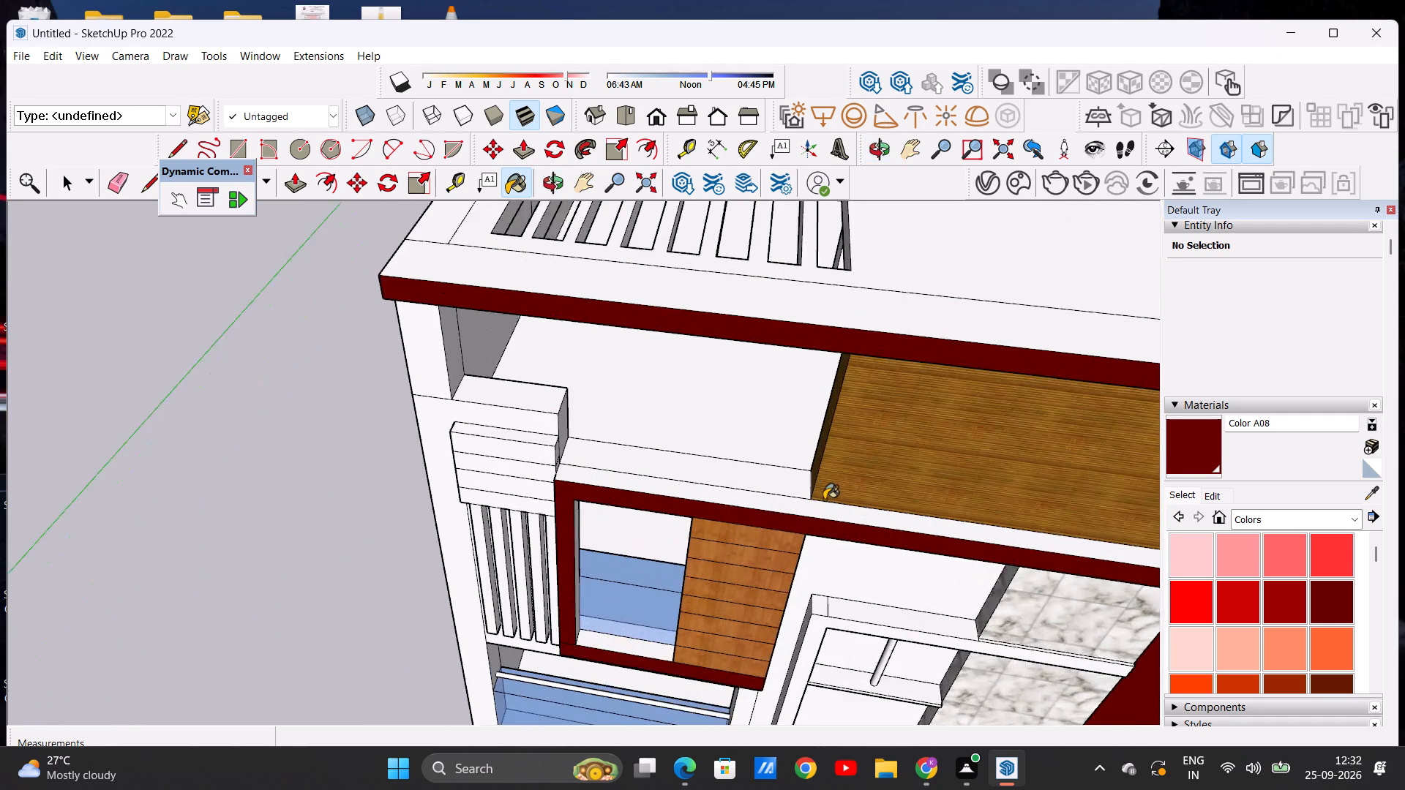
{"action": "scroll", "coordinate": [824, 500], "scroll_direction": "up", "scroll_amount": 2}
{"action": "left_click", "coordinate": [821, 512]}
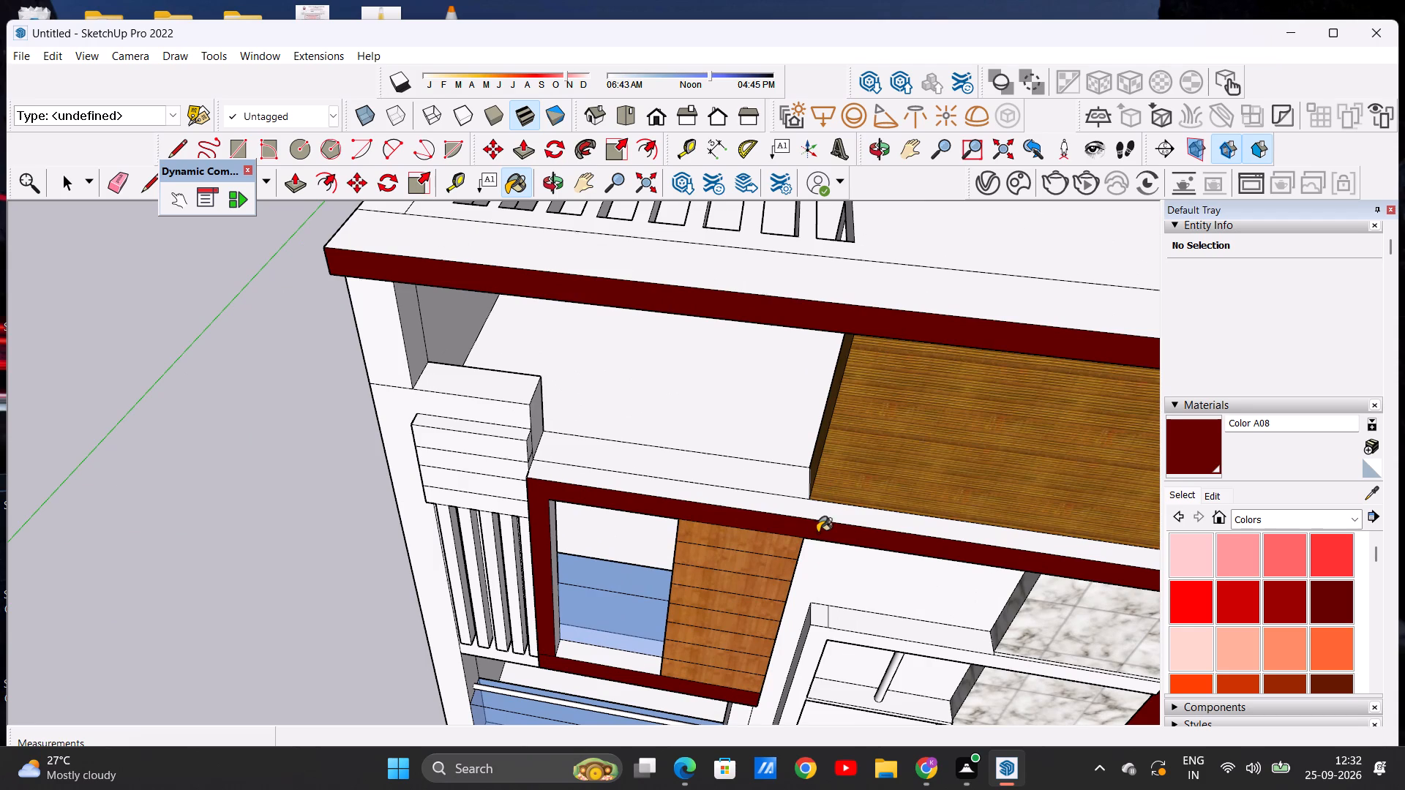
Paint the top surface of the roof slab around the row of rectangular slots with Color A08.
{"action": "scroll", "coordinate": [817, 533], "scroll_direction": "down", "scroll_amount": 10}
{"action": "middle_click_drag", "start_coordinate": [750, 599], "coordinate": [781, 494]}
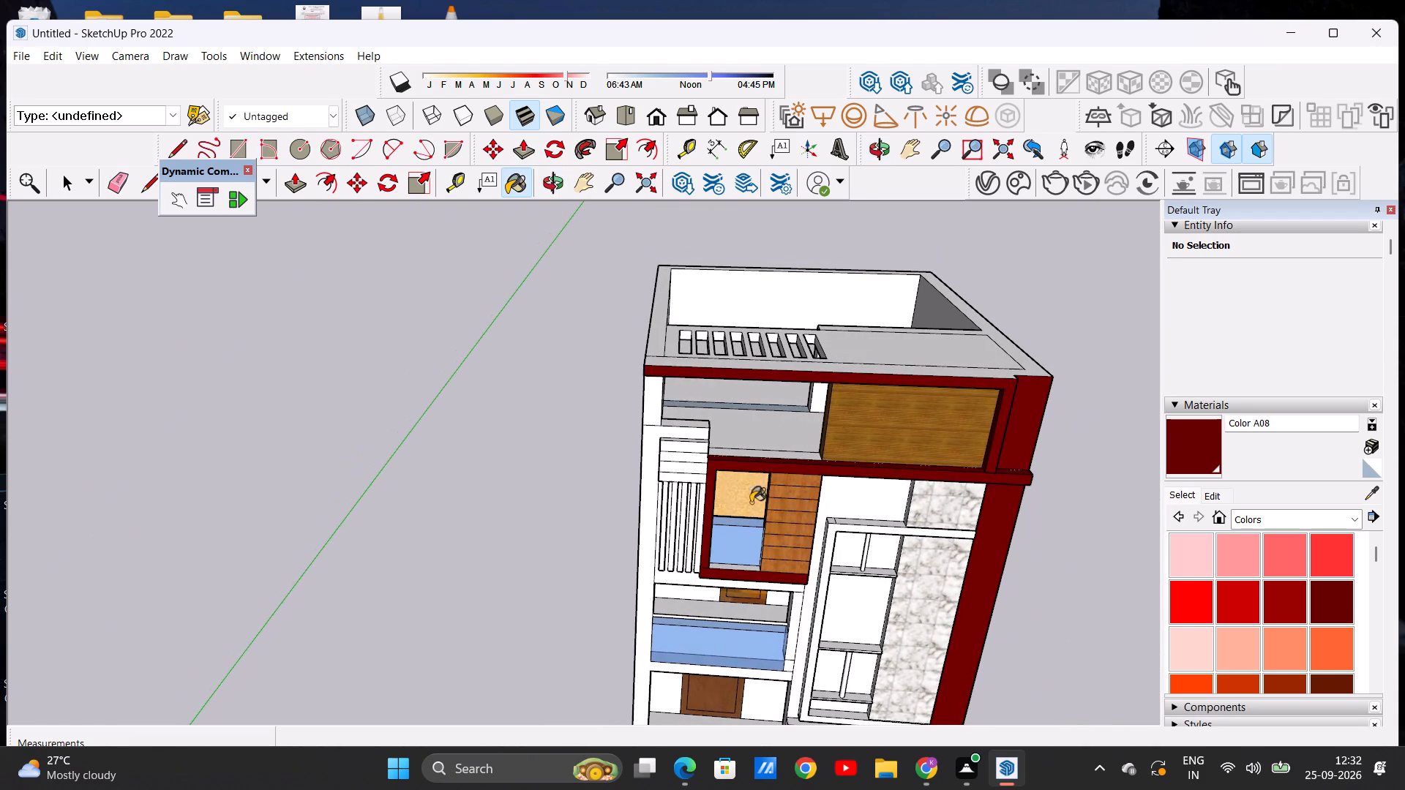
{"action": "scroll", "coordinate": [802, 416], "scroll_direction": "up", "scroll_amount": 2}
{"action": "scroll", "coordinate": [769, 426], "scroll_direction": "down", "scroll_amount": 4}
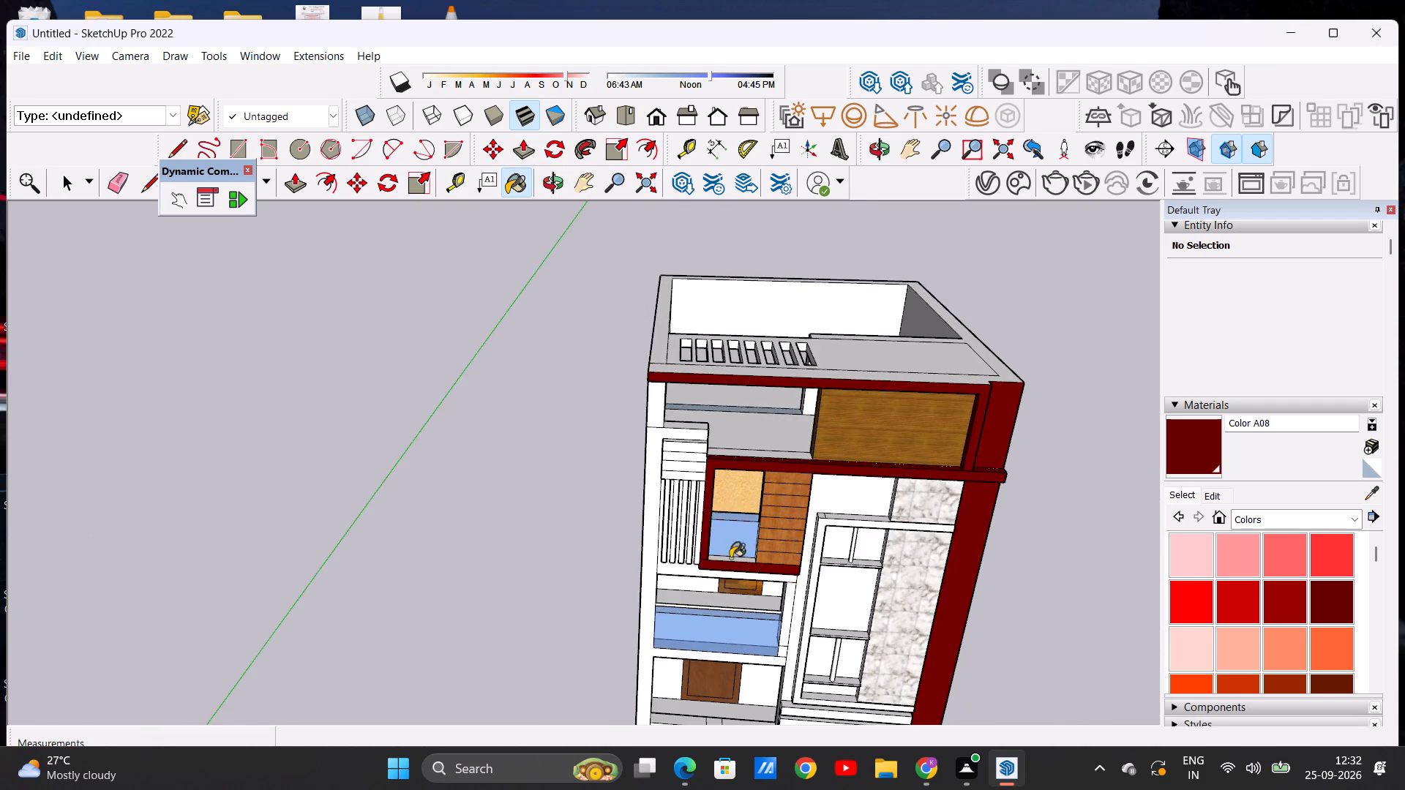
{"action": "middle_click_drag", "start_coordinate": [736, 577], "coordinate": [749, 492]}
{"action": "scroll", "coordinate": [752, 492], "scroll_direction": "down", "scroll_amount": 4}
{"action": "middle_click_drag", "start_coordinate": [740, 385], "coordinate": [713, 485]}
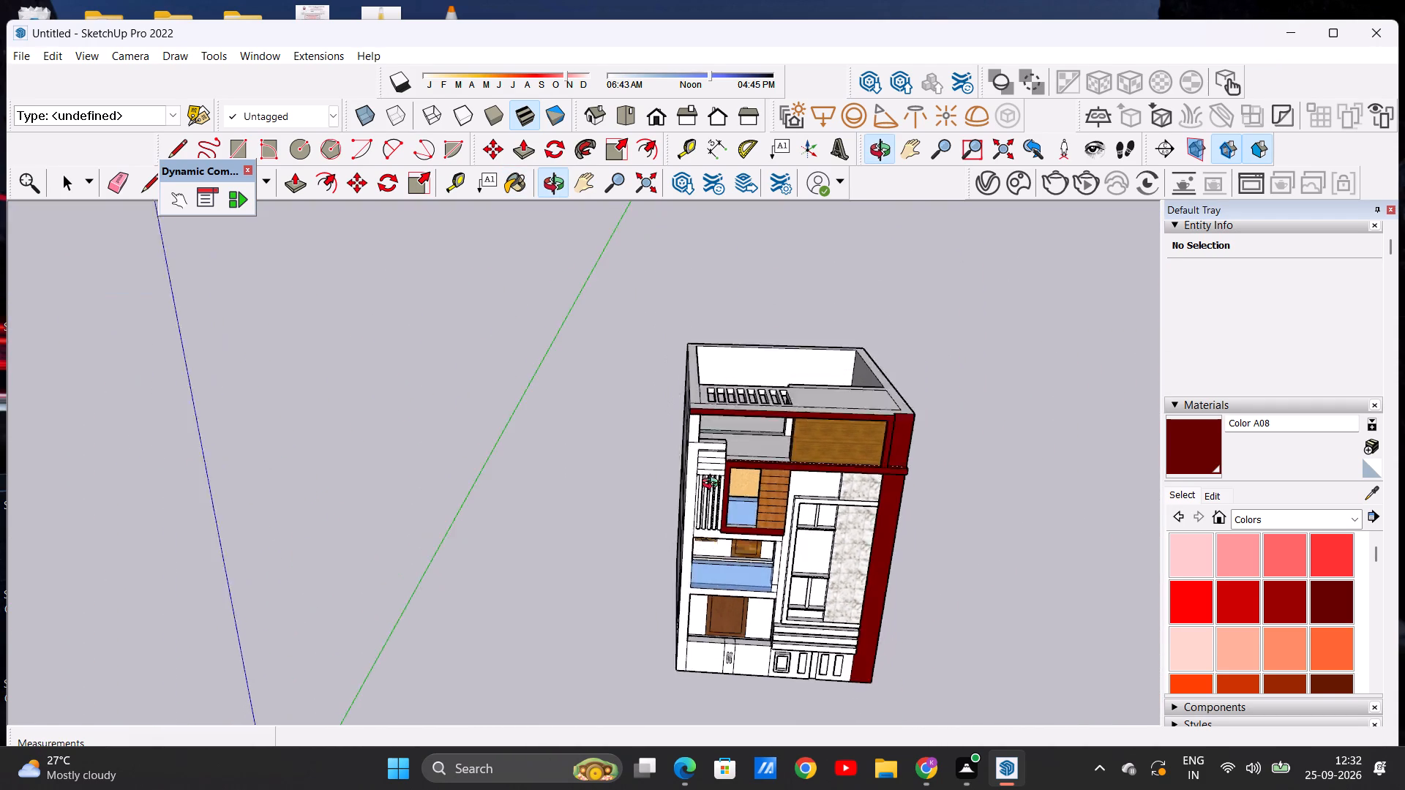
{"action": "middle_click_drag", "start_coordinate": [713, 485], "coordinate": [693, 522]}
{"action": "scroll", "coordinate": [700, 403], "scroll_direction": "up", "scroll_amount": 12}
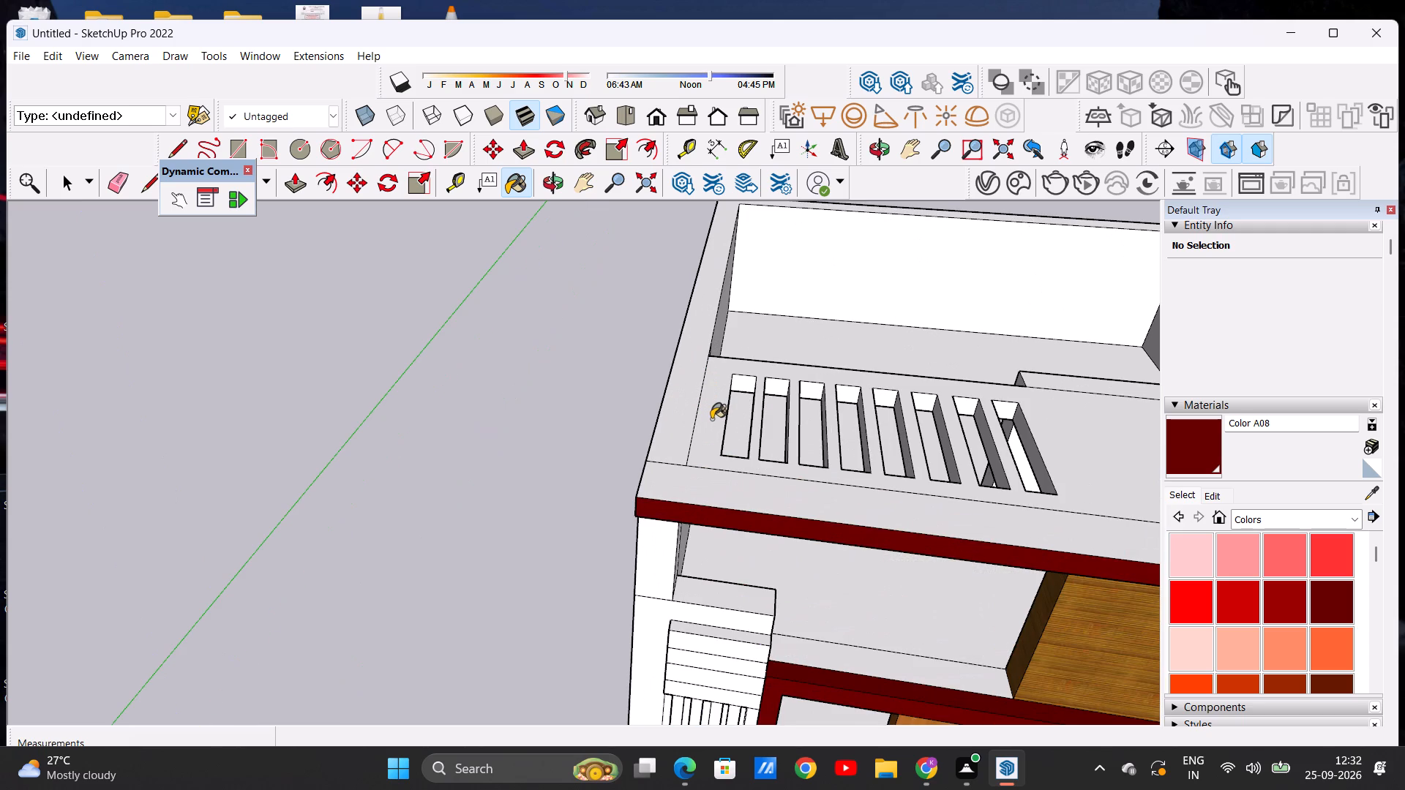
{"action": "left_click", "coordinate": [705, 434]}
{"action": "scroll", "coordinate": [702, 425], "scroll_direction": "down", "scroll_amount": 9}
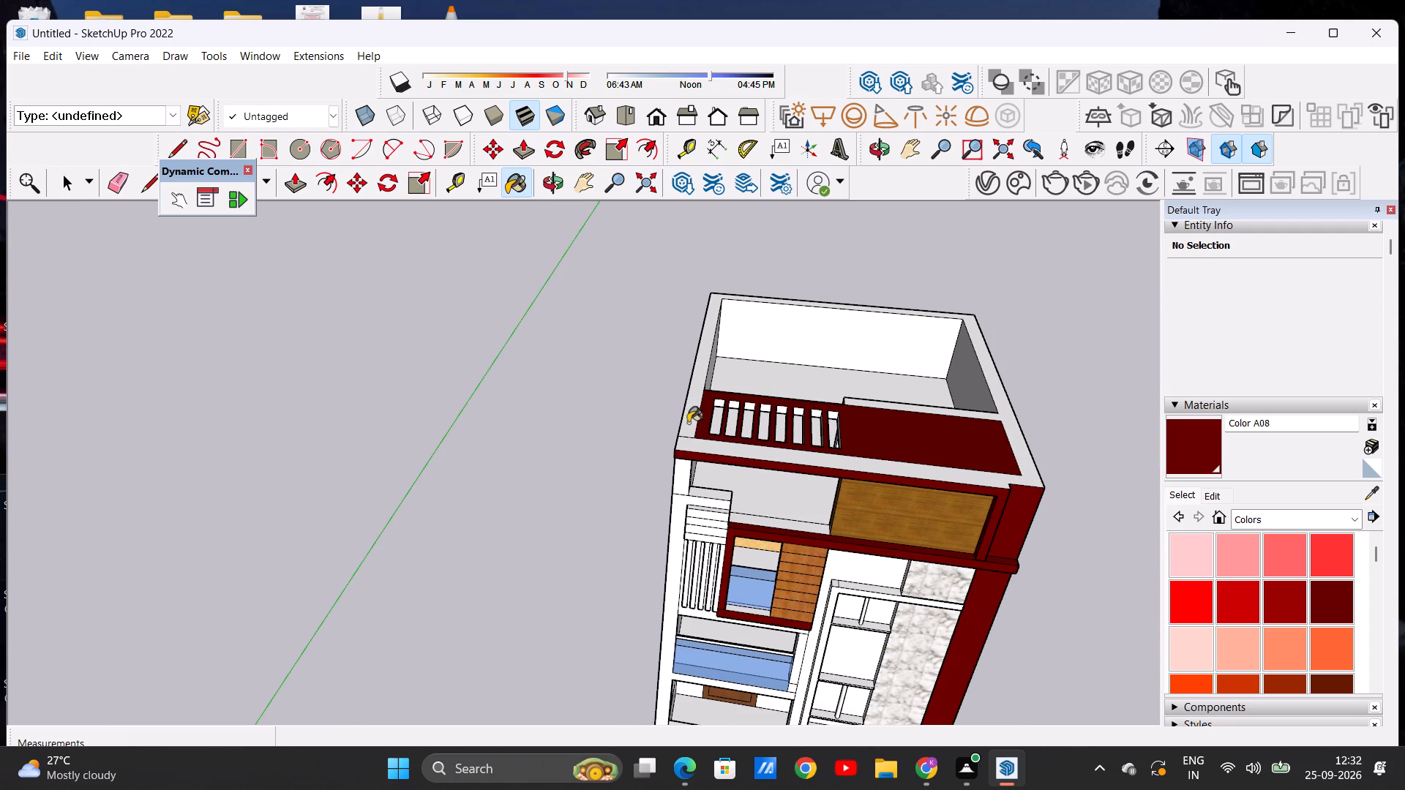
Examine the painted roof slab and the whole house facade from several angles and distances.
{"action": "middle_click_drag", "start_coordinate": [747, 504], "coordinate": [795, 399]}
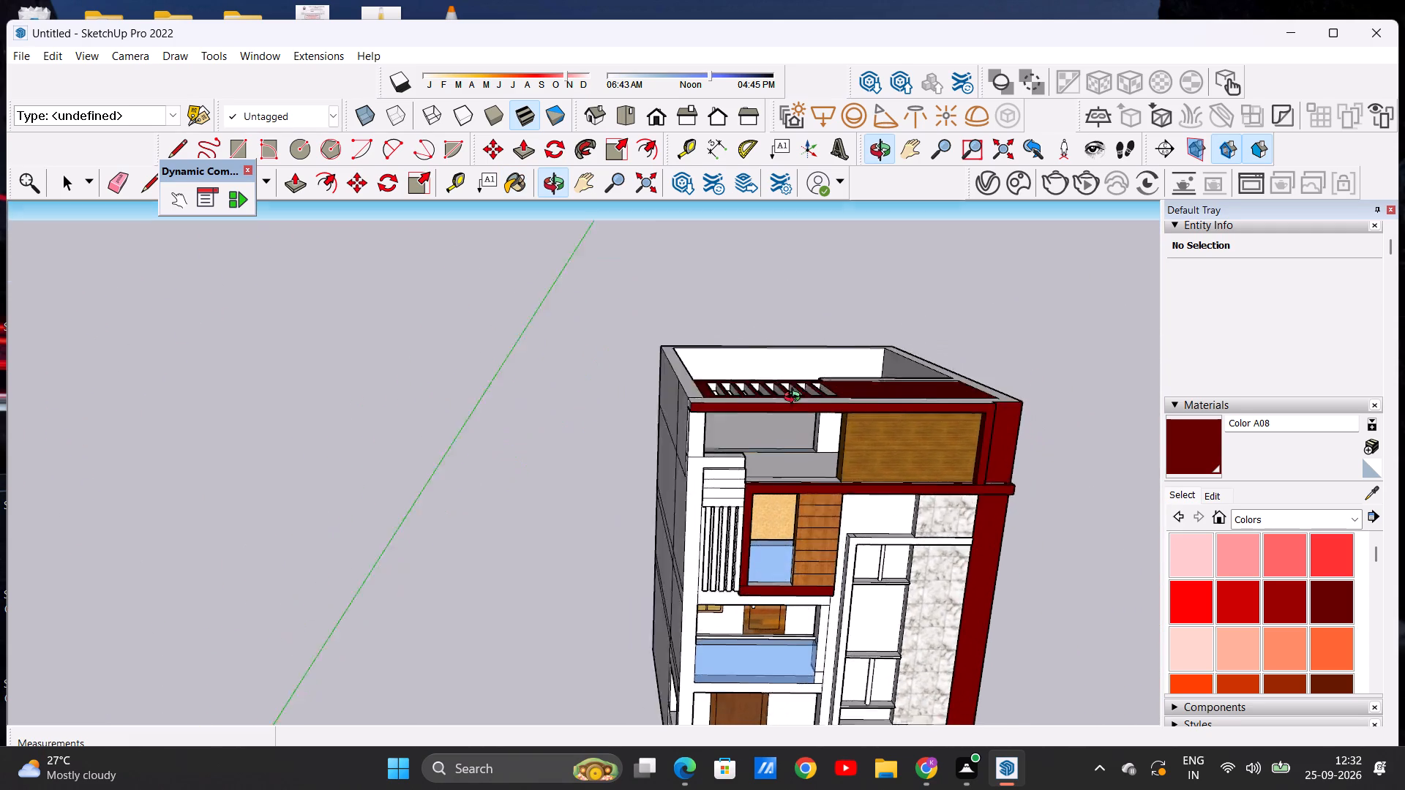
{"action": "middle_click_drag", "start_coordinate": [795, 399], "coordinate": [723, 386]}
{"action": "scroll", "coordinate": [705, 405], "scroll_direction": "down", "scroll_amount": 3}
{"action": "middle_click_drag", "start_coordinate": [708, 415], "coordinate": [696, 522]}
{"action": "scroll", "coordinate": [680, 391], "scroll_direction": "up", "scroll_amount": 2}
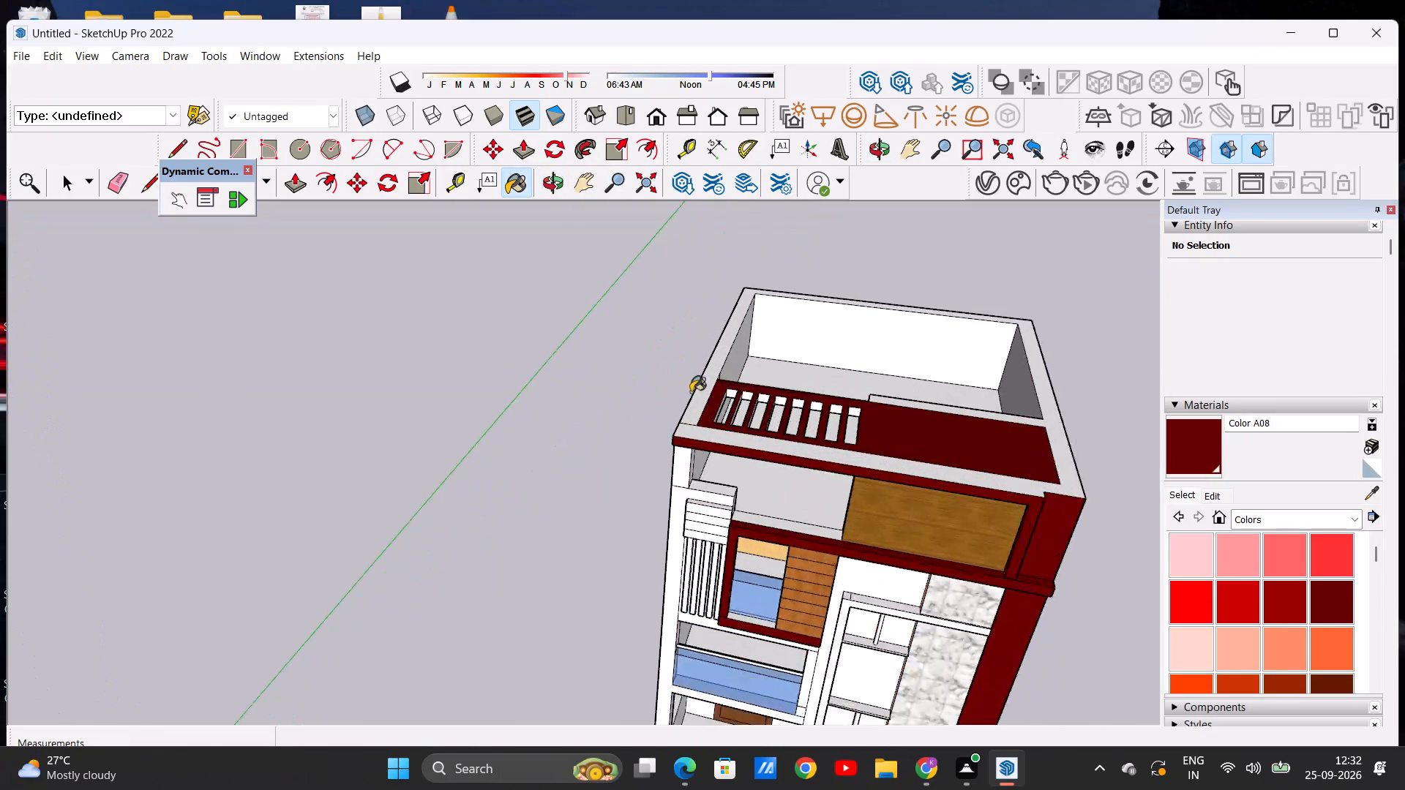
{"action": "scroll", "coordinate": [691, 392], "scroll_direction": "up", "scroll_amount": 9}
{"action": "scroll", "coordinate": [697, 455], "scroll_direction": "down", "scroll_amount": 10}
{"action": "middle_click_drag", "start_coordinate": [749, 481], "coordinate": [765, 407]}
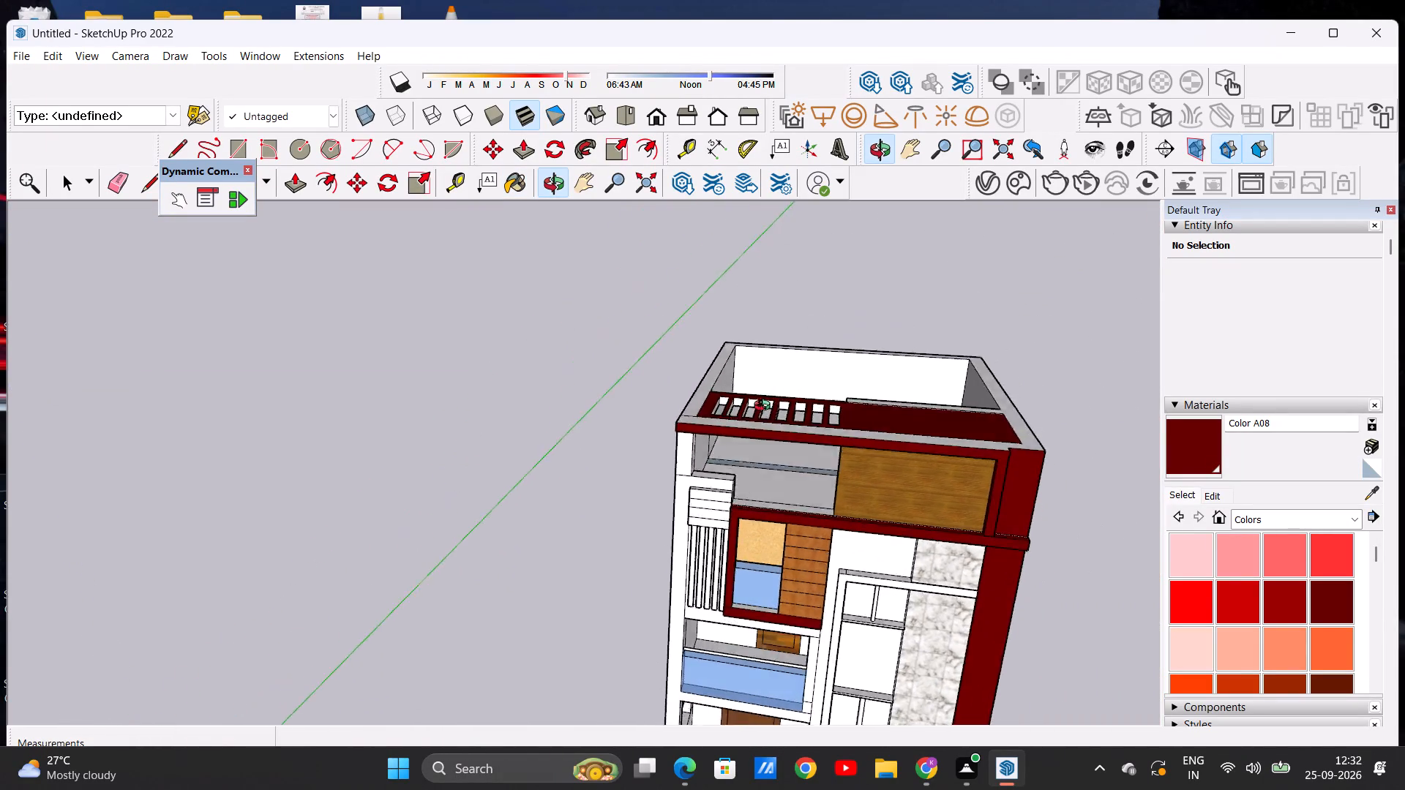
{"action": "middle_click_drag", "start_coordinate": [765, 407], "coordinate": [791, 372]}
{"action": "scroll", "coordinate": [771, 407], "scroll_direction": "down", "scroll_amount": 6}
{"action": "middle_click_drag", "start_coordinate": [733, 507], "coordinate": [790, 437]}
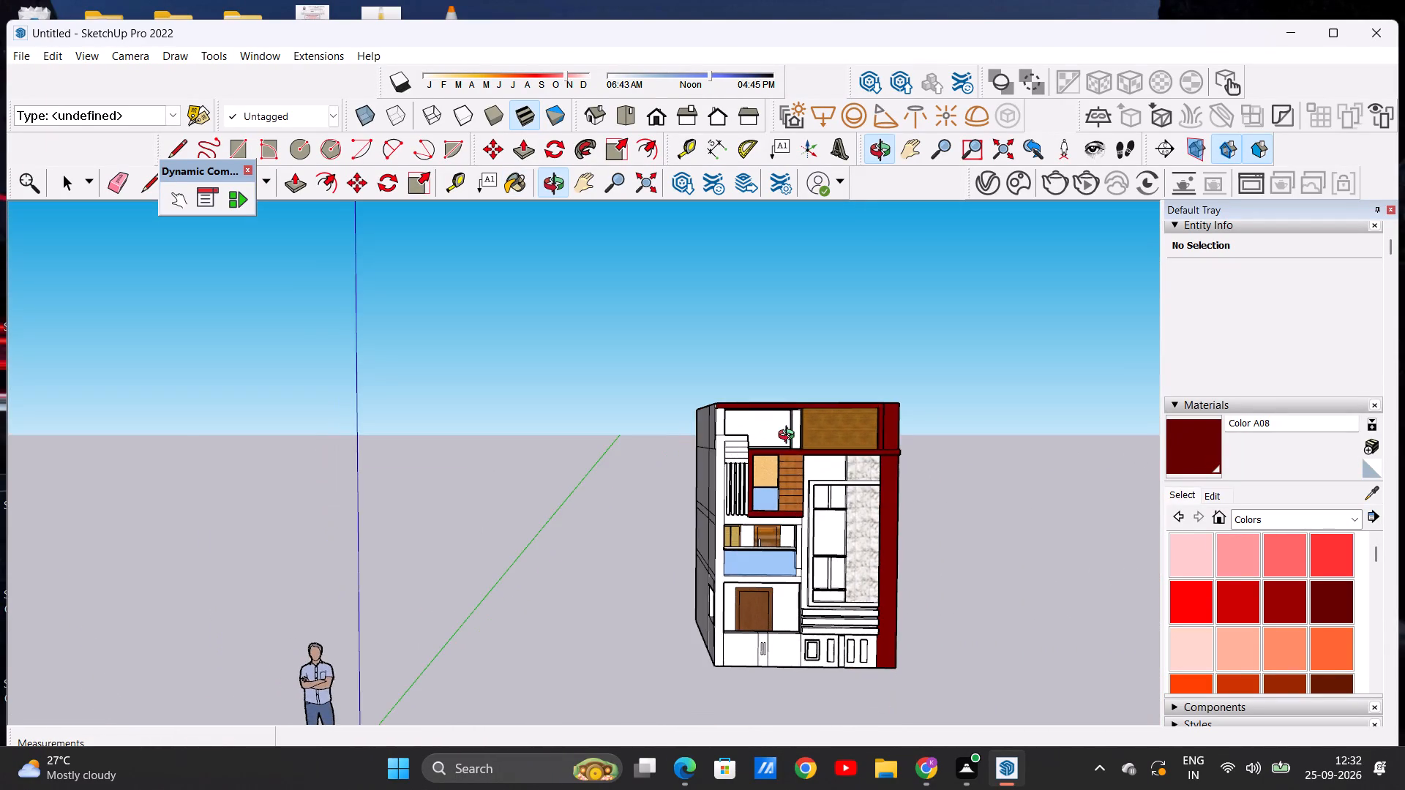
{"action": "middle_click_drag", "start_coordinate": [790, 437], "coordinate": [751, 477]}
{"action": "scroll", "coordinate": [907, 568], "scroll_direction": "up", "scroll_amount": 5}
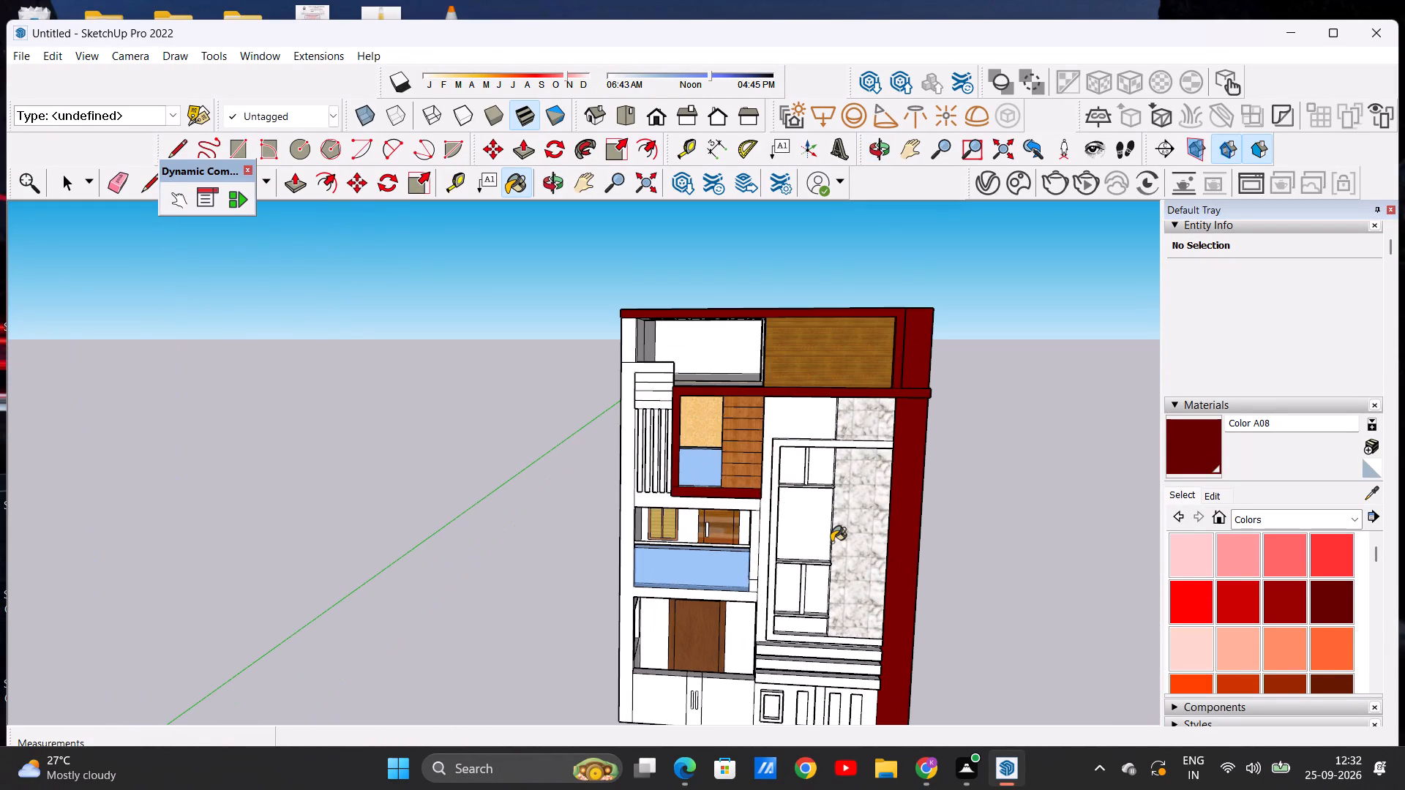
{"action": "scroll", "coordinate": [756, 403], "scroll_direction": "down", "scroll_amount": 4}
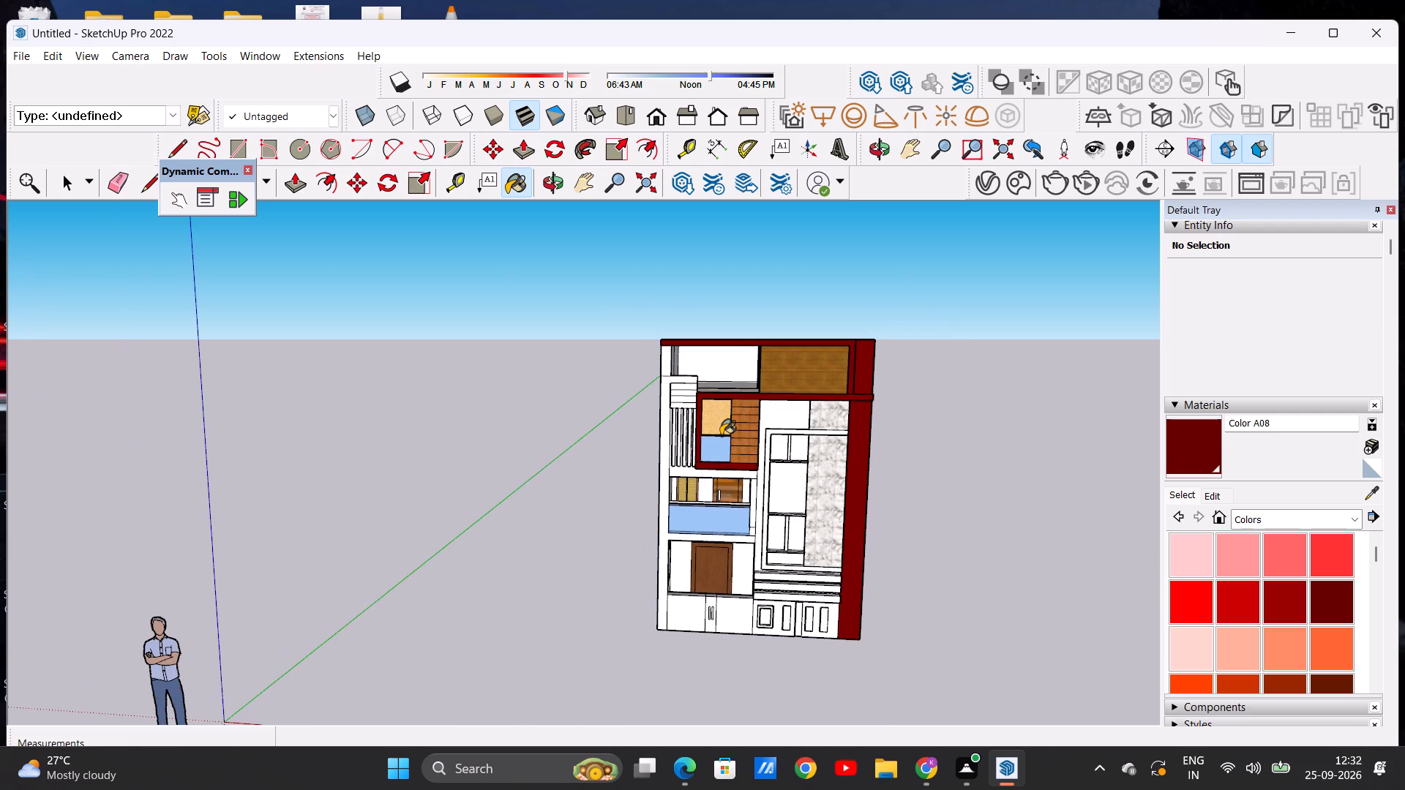
{"action": "scroll", "coordinate": [729, 436], "scroll_direction": "down", "scroll_amount": 2}
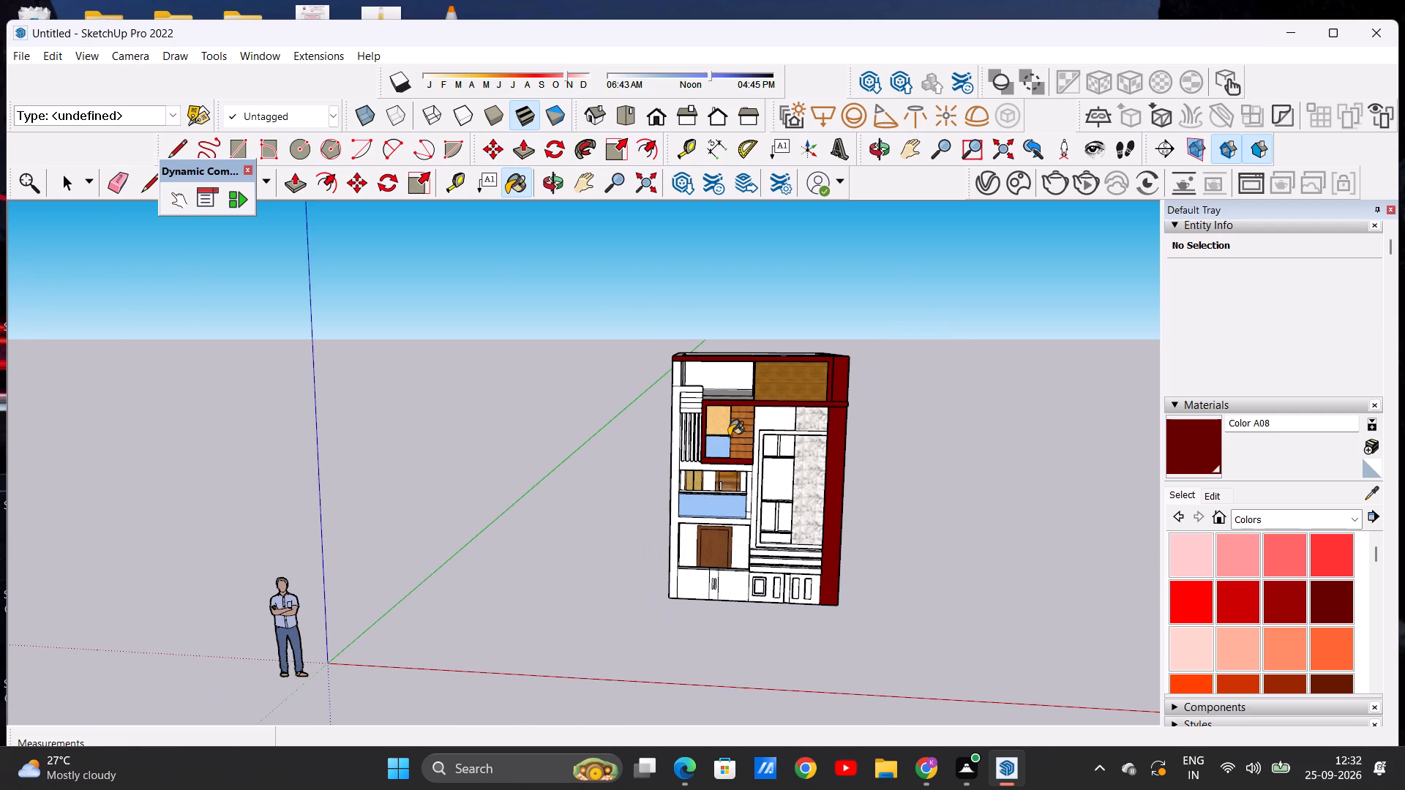
{"action": "scroll", "coordinate": [729, 436], "scroll_direction": "down", "scroll_amount": 3}
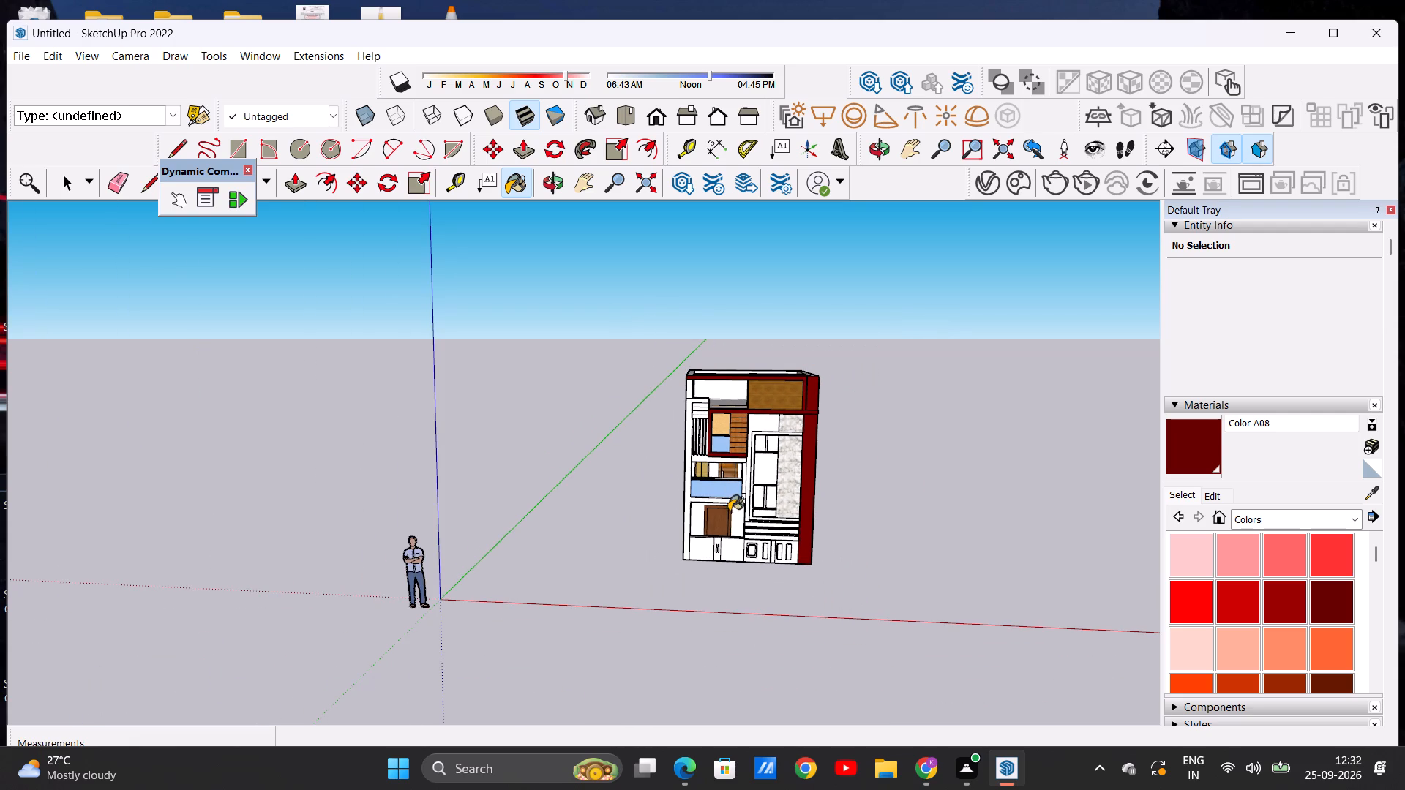
Paint the front of the corner column beside the entrance, with its connected band below the glass balcony and cap above the slats, with Color A08.
{"action": "scroll", "coordinate": [693, 521], "scroll_direction": "up", "scroll_amount": 5}
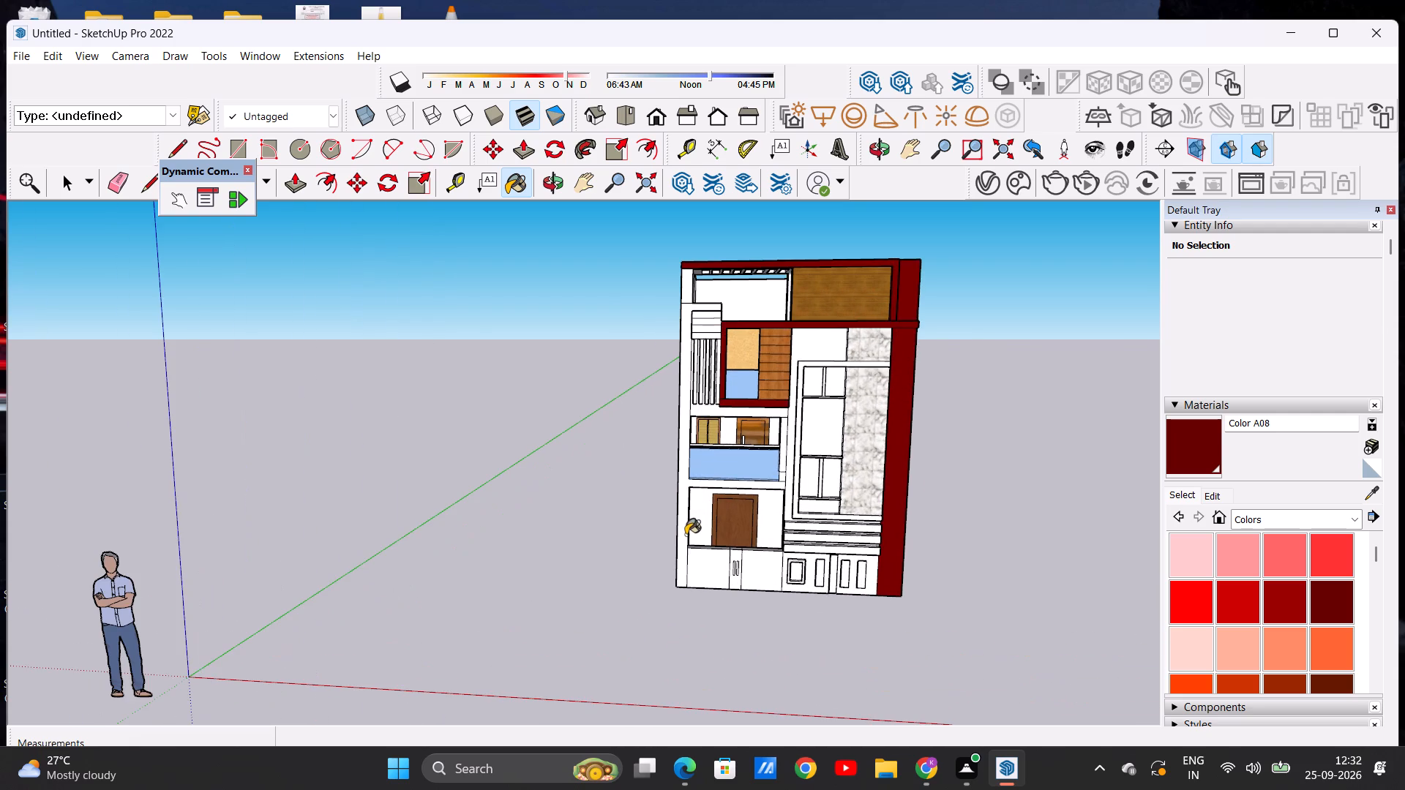
{"action": "scroll", "coordinate": [675, 543], "scroll_direction": "up", "scroll_amount": 5}
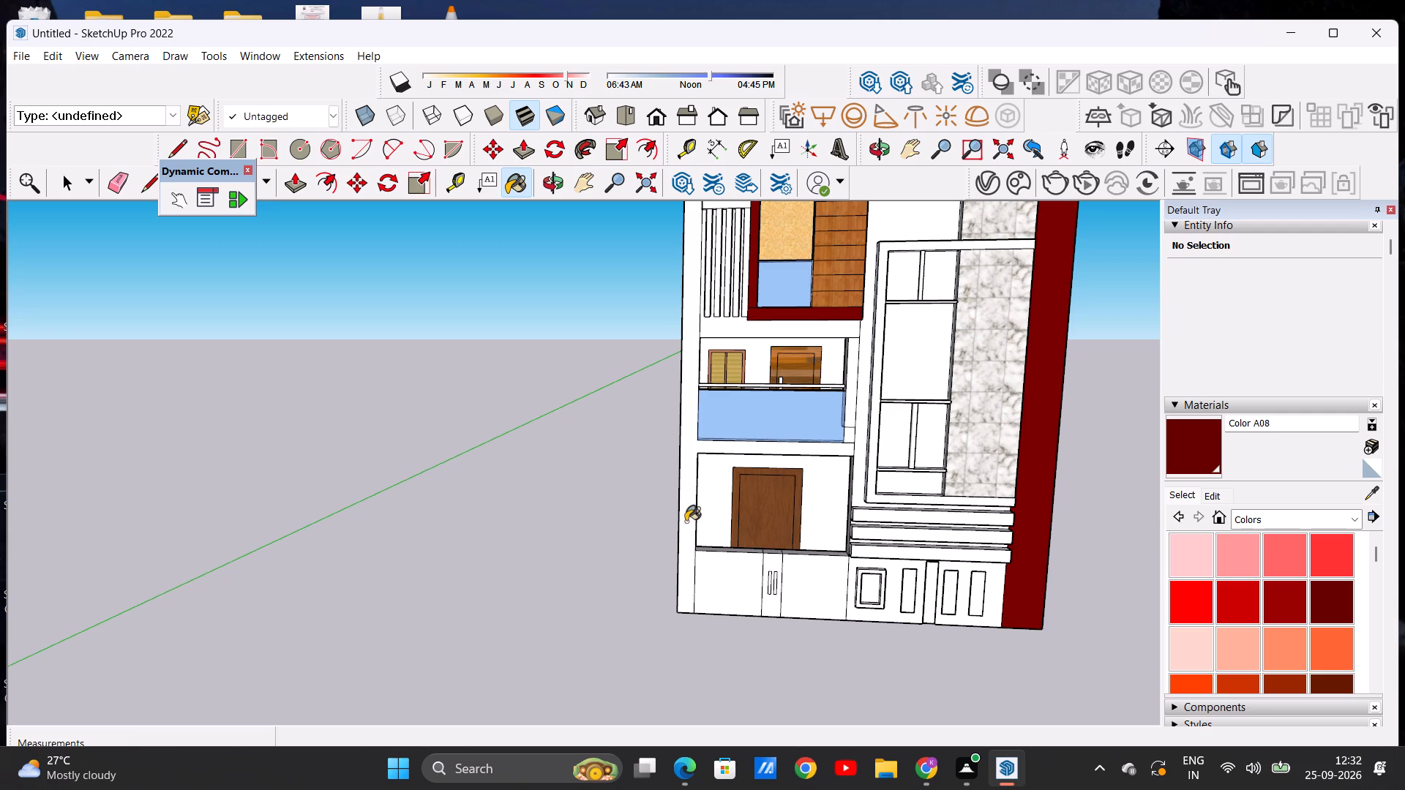
{"action": "left_click", "coordinate": [686, 519]}
Examine the painted entrance-side column, the top-floor corner and the full facade from different angles and distances.
{"action": "scroll", "coordinate": [674, 542], "scroll_direction": "down", "scroll_amount": 10}
{"action": "scroll", "coordinate": [702, 356], "scroll_direction": "up", "scroll_amount": 4}
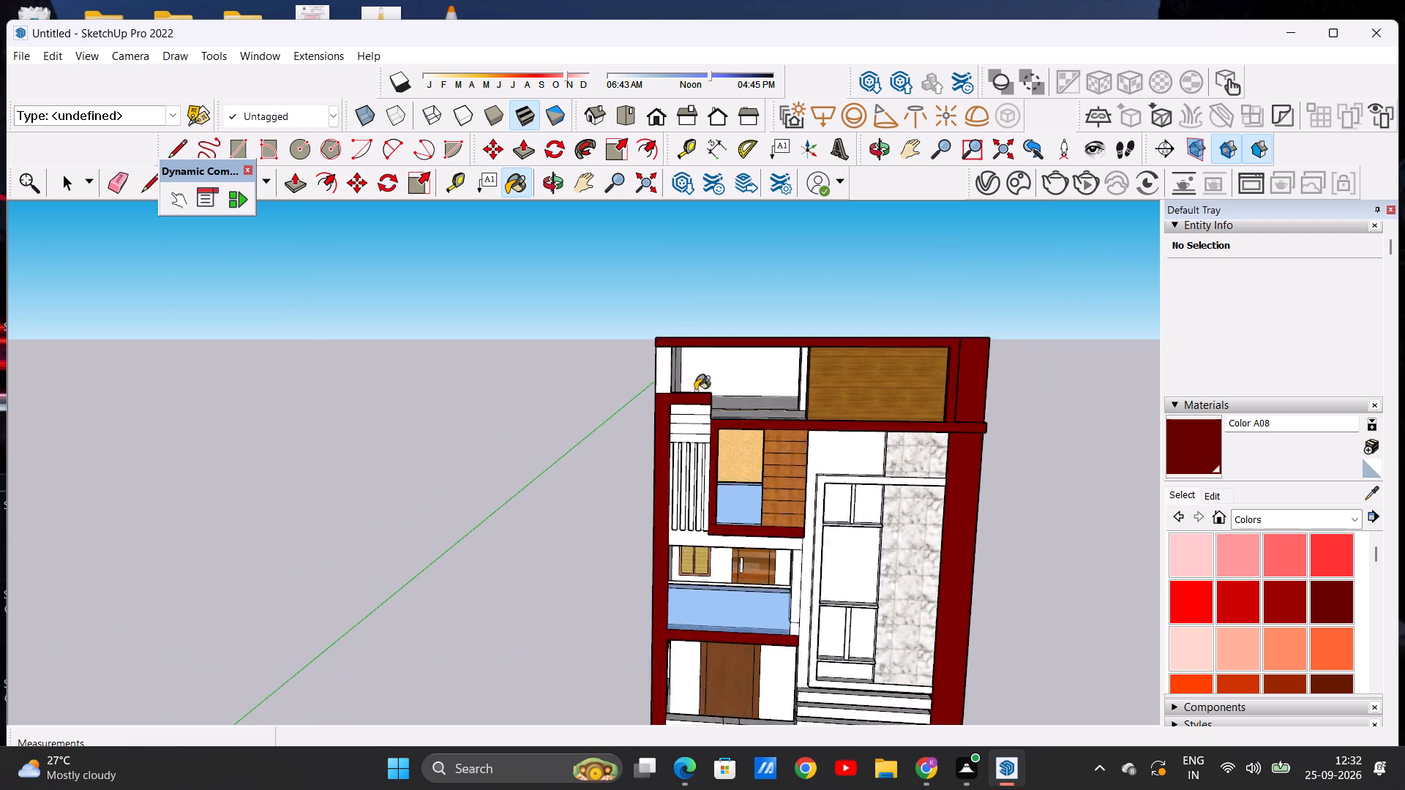
{"action": "scroll", "coordinate": [695, 391], "scroll_direction": "up", "scroll_amount": 8}
{"action": "scroll", "coordinate": [683, 413], "scroll_direction": "down", "scroll_amount": 10}
{"action": "scroll", "coordinate": [651, 380], "scroll_direction": "up", "scroll_amount": 13}
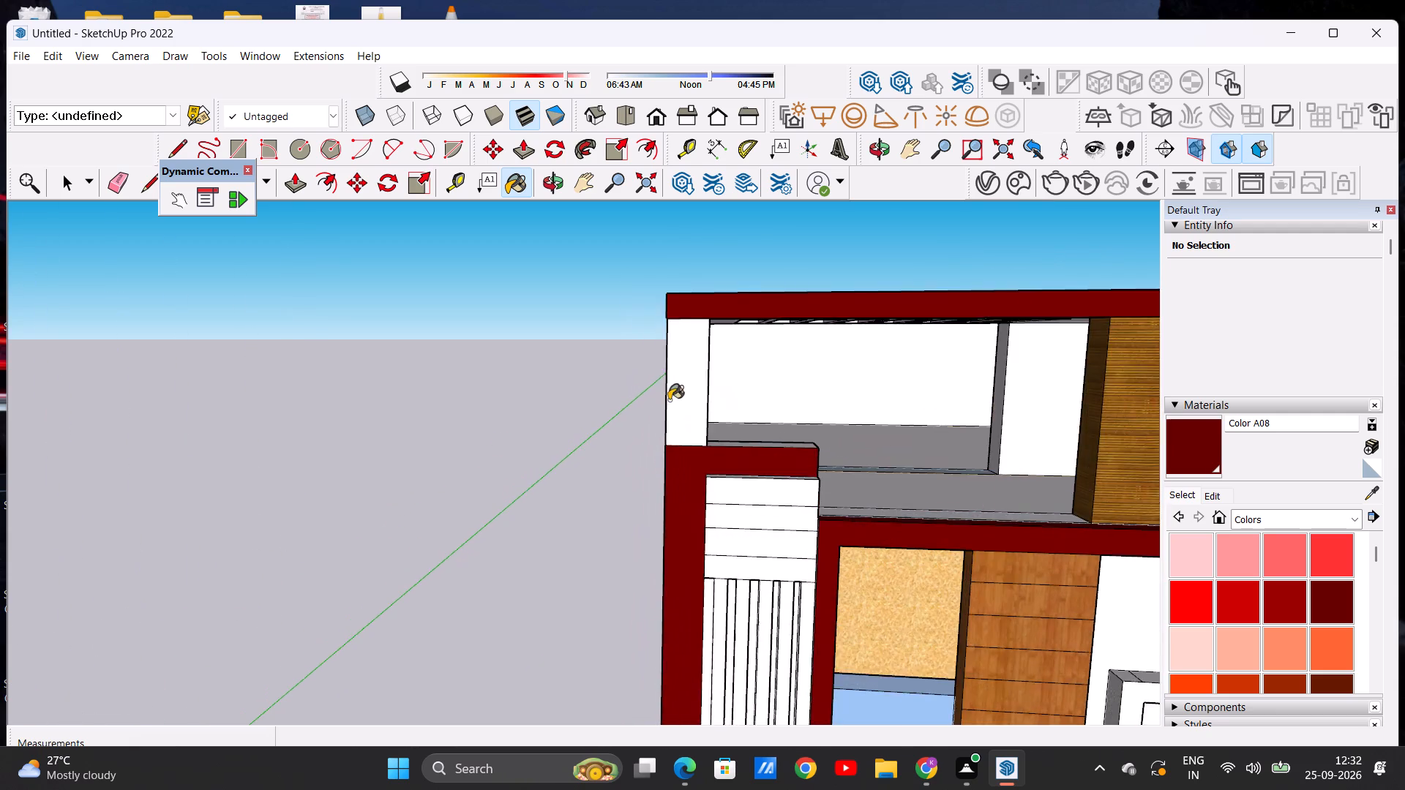
{"action": "middle_click_drag", "start_coordinate": [665, 413], "coordinate": [713, 433]}
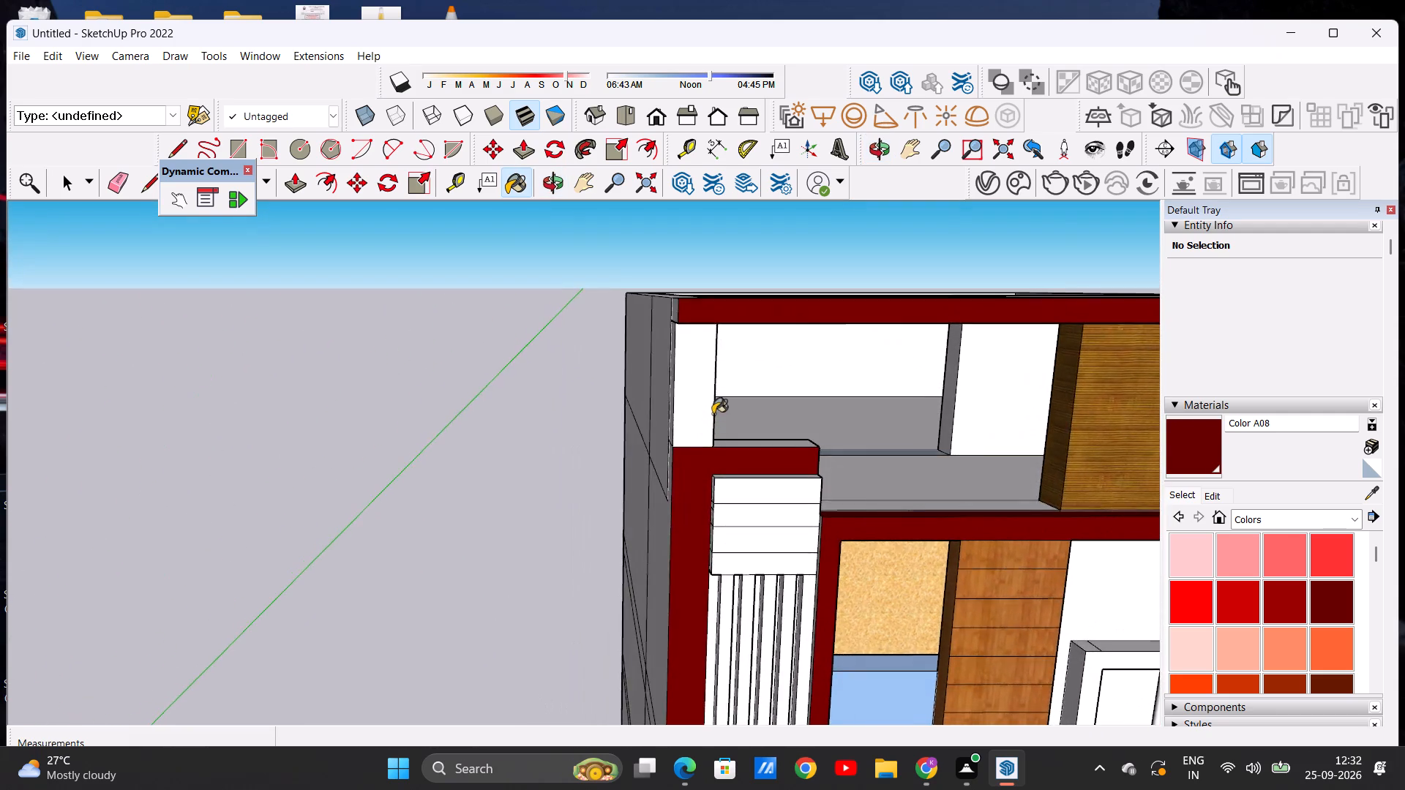
{"action": "scroll", "coordinate": [713, 414], "scroll_direction": "down", "scroll_amount": 19}
{"action": "middle_click_drag", "start_coordinate": [907, 541], "coordinate": [969, 514]}
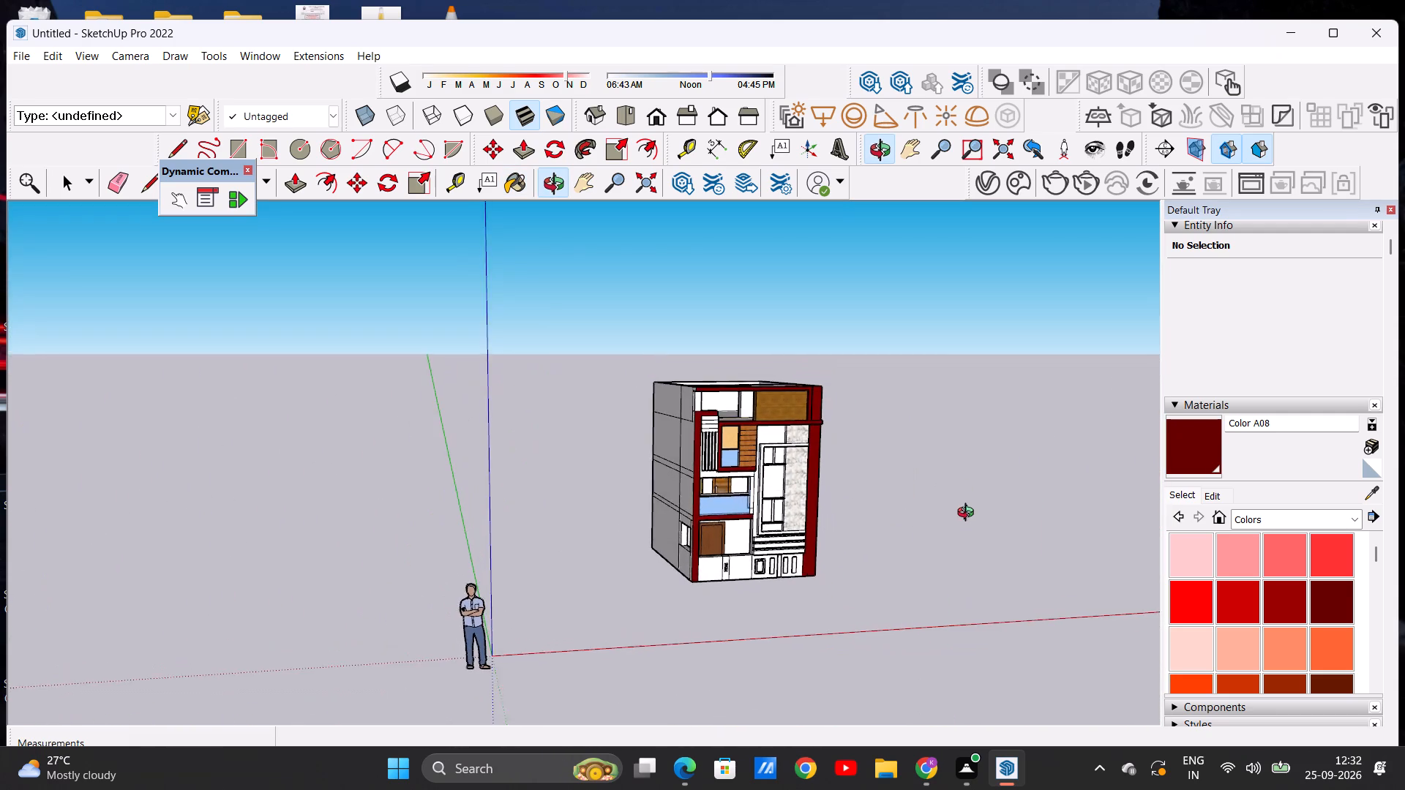
{"action": "middle_click_drag", "start_coordinate": [969, 514], "coordinate": [921, 501]}
{"action": "scroll", "coordinate": [885, 518], "scroll_direction": "up", "scroll_amount": 5}
{"action": "middle_click_drag", "start_coordinate": [938, 598], "coordinate": [862, 630]}
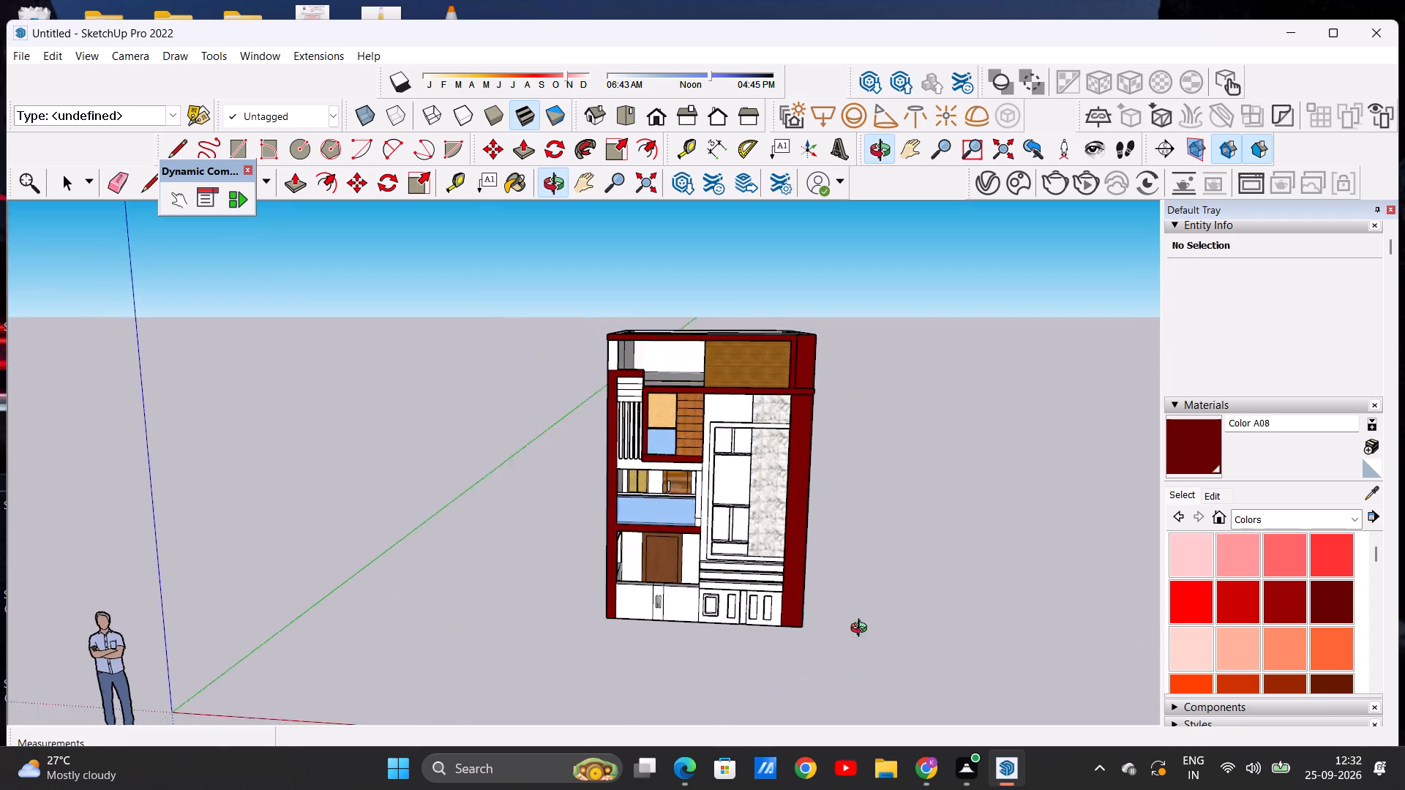
{"action": "middle_click_drag", "start_coordinate": [862, 630], "coordinate": [845, 621]}
{"action": "scroll", "coordinate": [960, 445], "scroll_direction": "down", "scroll_amount": 5}
{"action": "scroll", "coordinate": [809, 599], "scroll_direction": "up", "scroll_amount": 7}
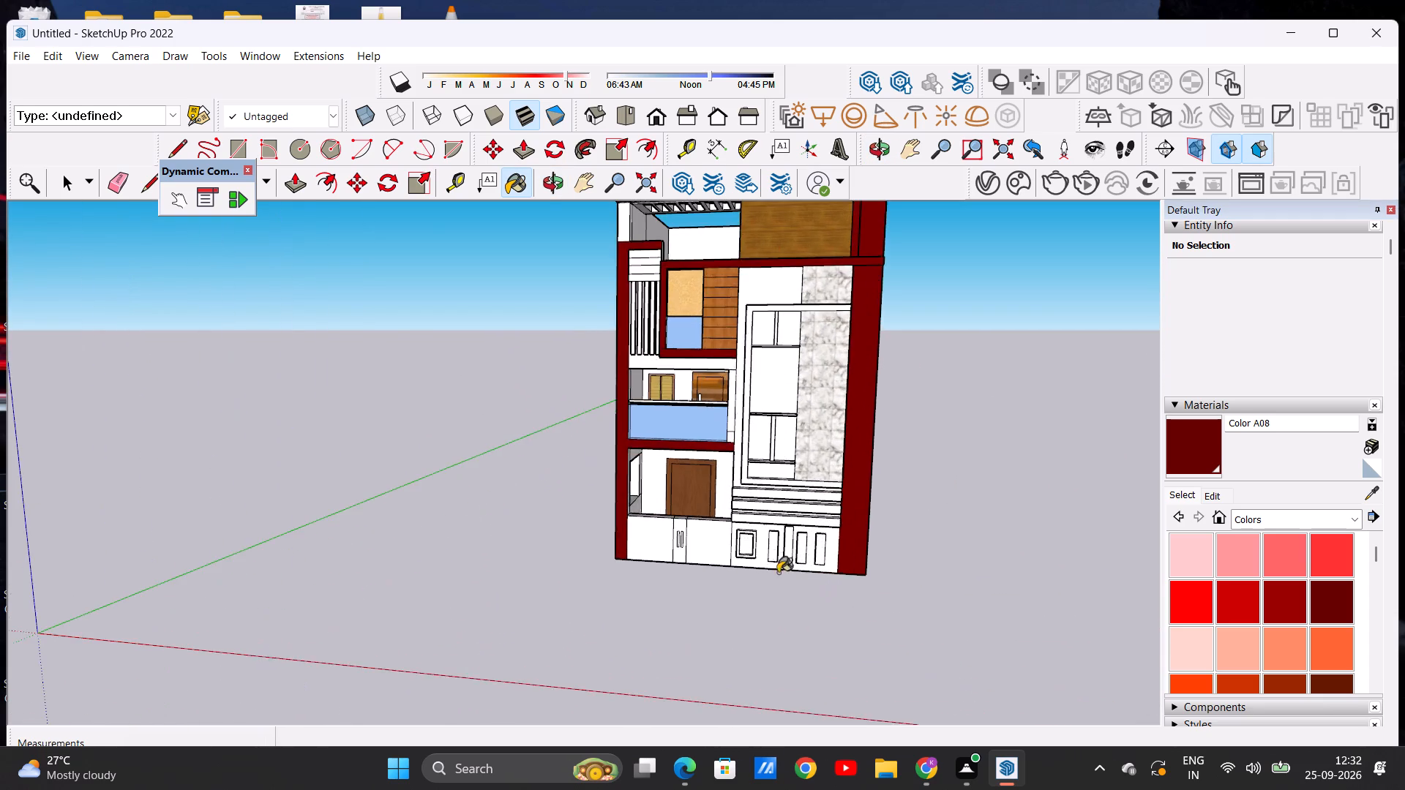
{"action": "scroll", "coordinate": [730, 586], "scroll_direction": "down", "scroll_amount": 6}
{"action": "scroll", "coordinate": [855, 343], "scroll_direction": "up", "scroll_amount": 7}
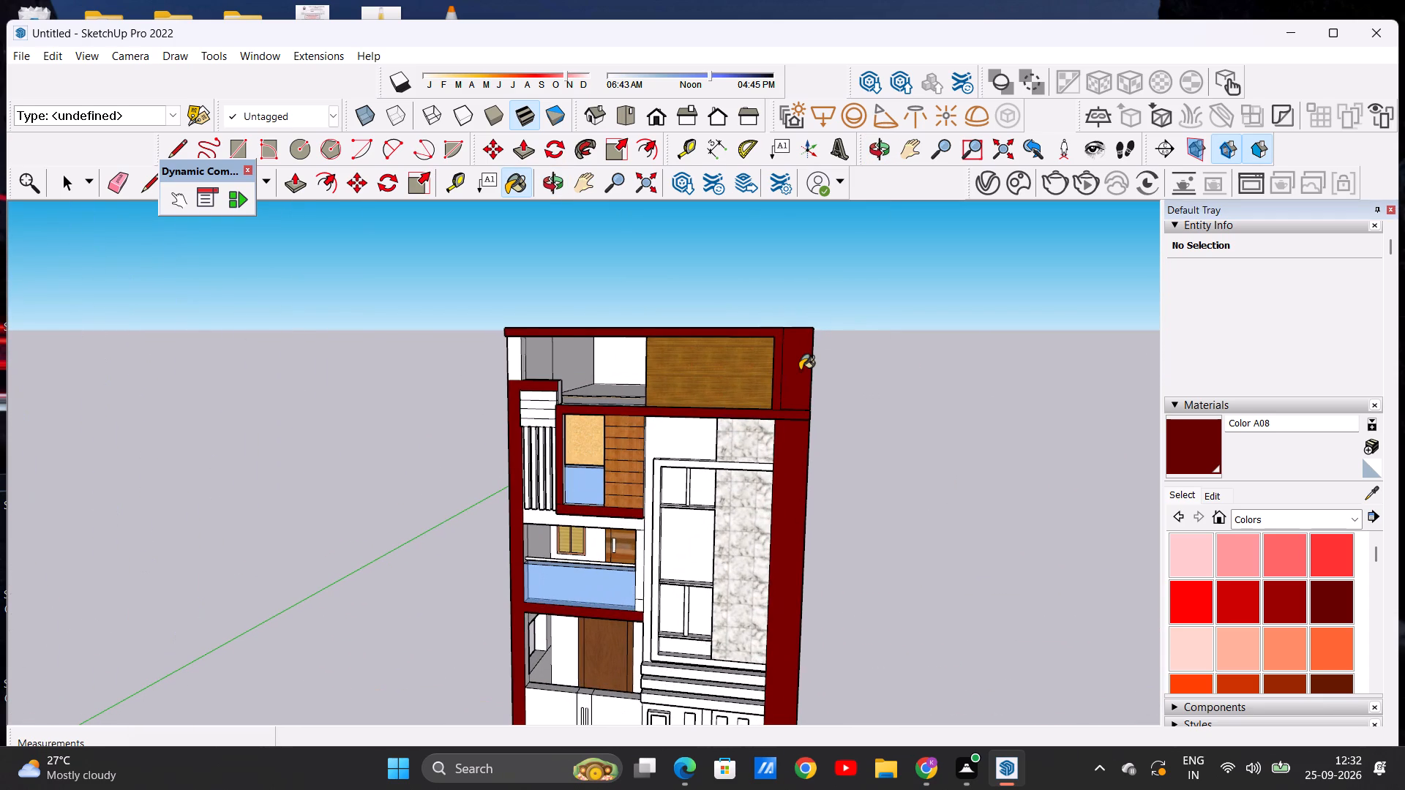
{"action": "scroll", "coordinate": [800, 370], "scroll_direction": "down", "scroll_amount": 7}
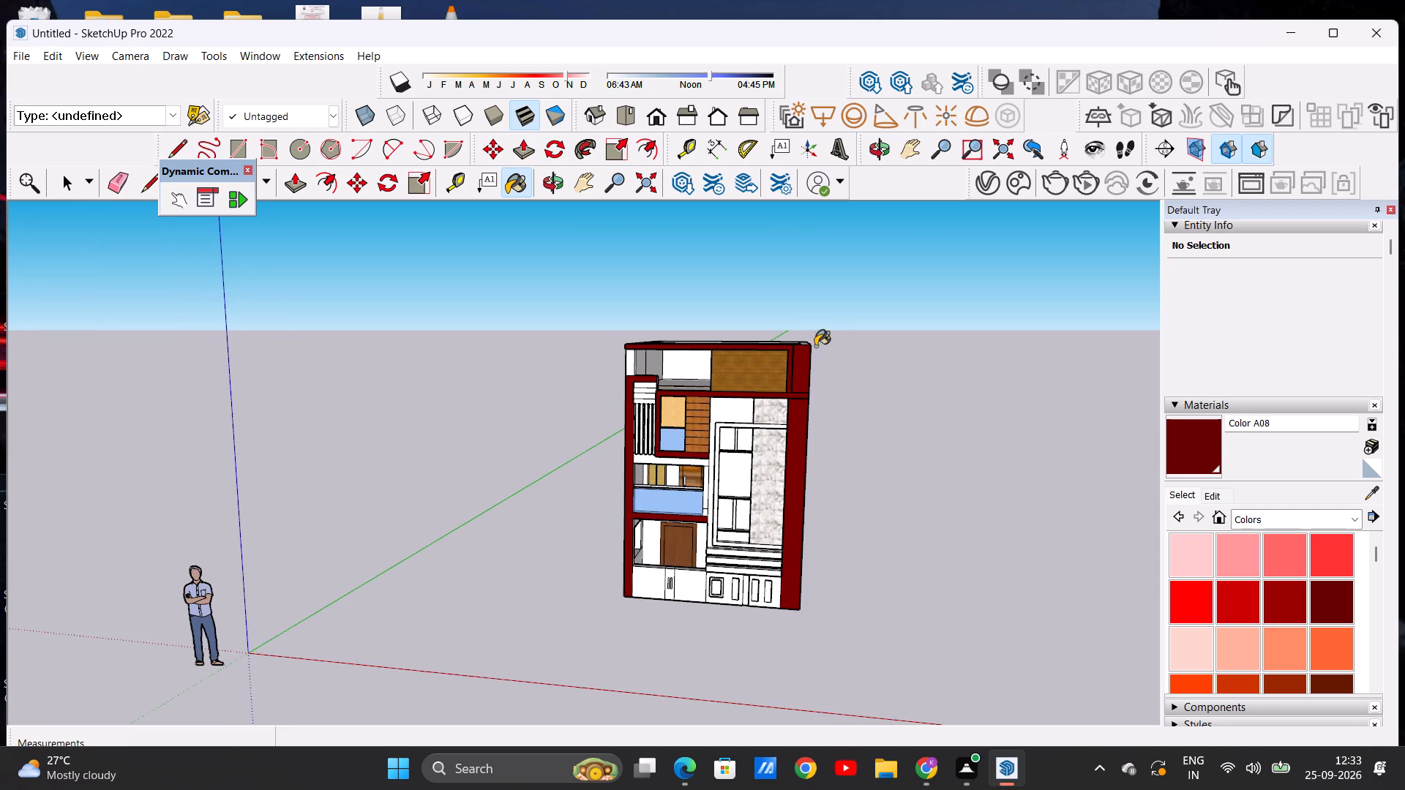
{"action": "key", "text": "space"}
Paint the roof-edge frame's outer side face beside the tall column and the projecting slab's end face with Color A08.
{"action": "middle_click_drag", "start_coordinate": [902, 429], "coordinate": [806, 428]}
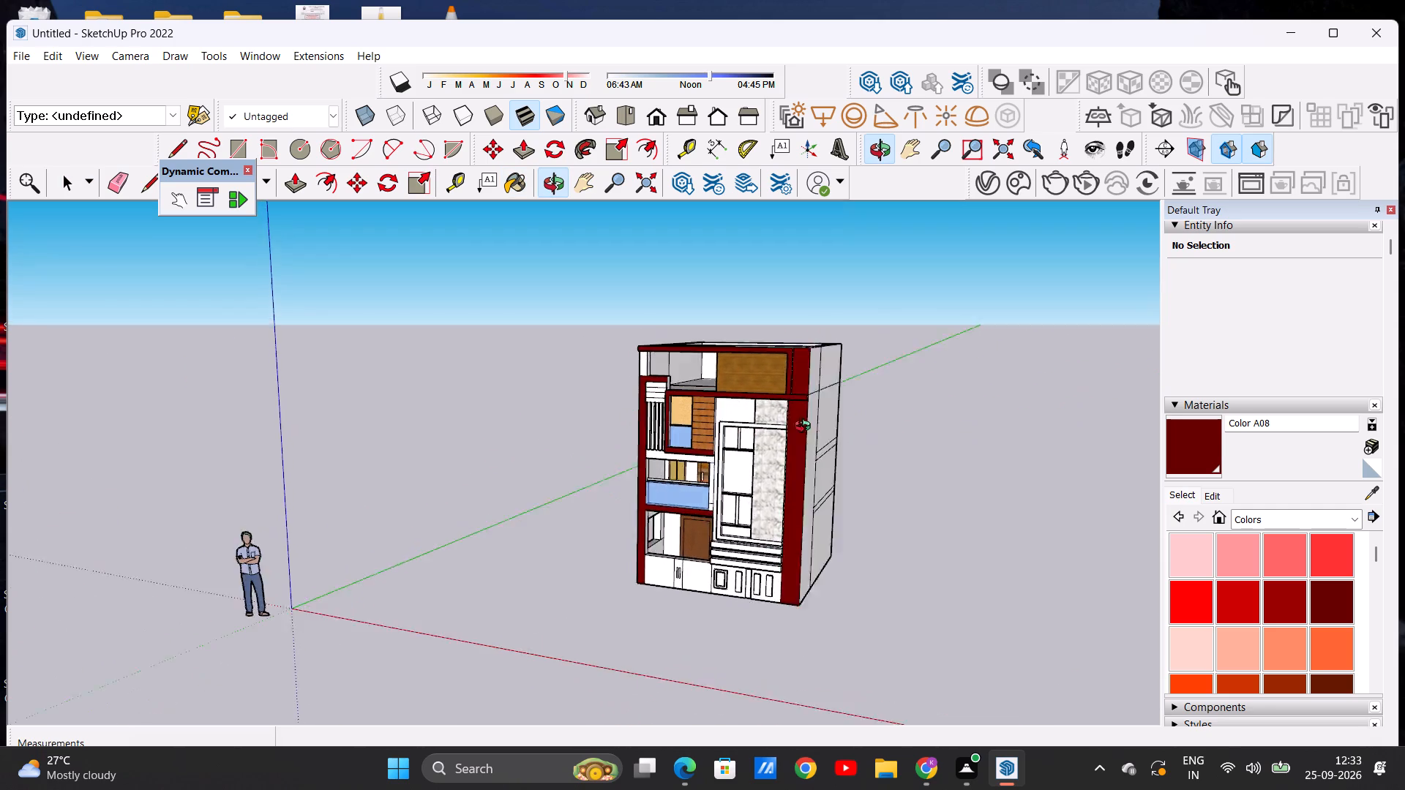
{"action": "middle_click_drag", "start_coordinate": [806, 428], "coordinate": [711, 442]}
{"action": "scroll", "coordinate": [767, 372], "scroll_direction": "up", "scroll_amount": 11}
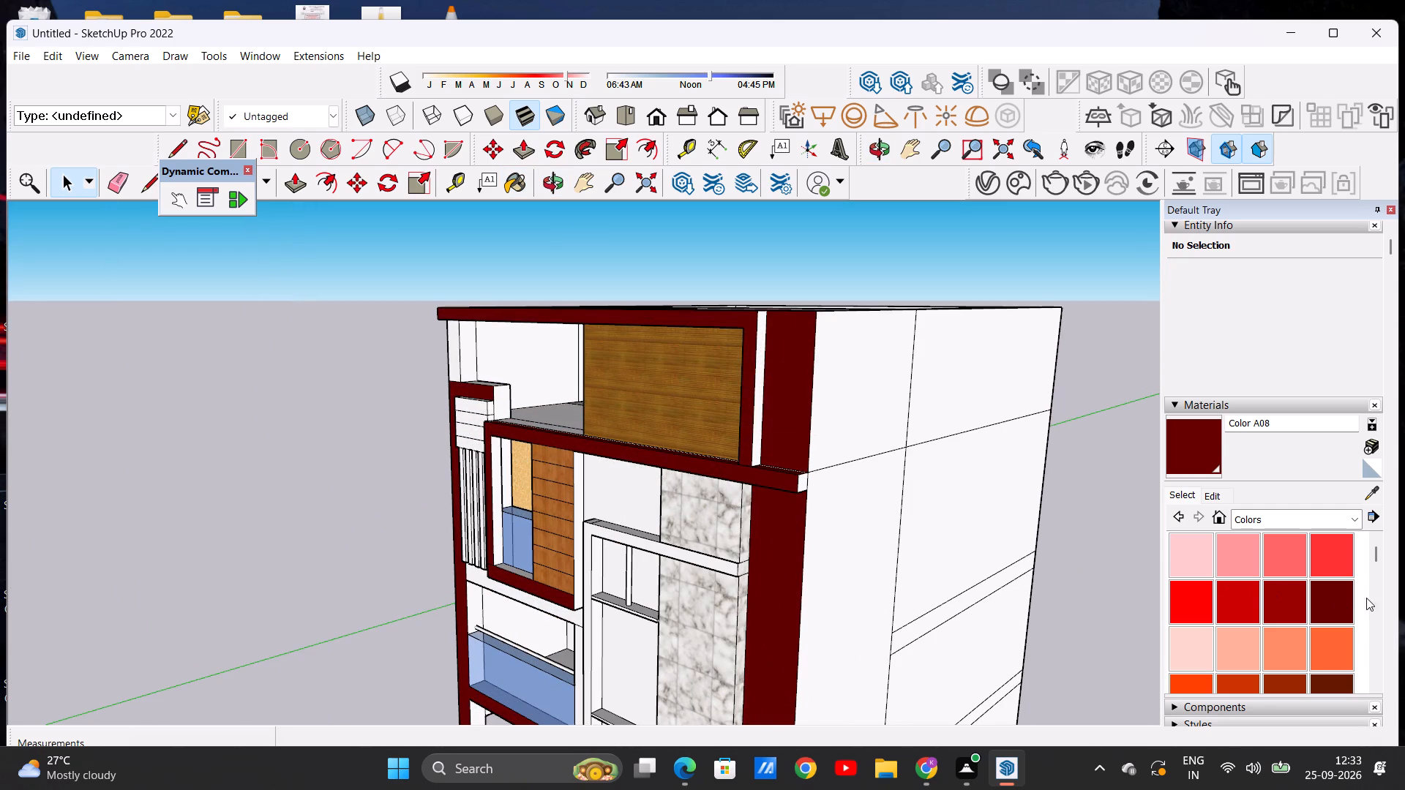
{"action": "left_click", "coordinate": [1327, 602]}
{"action": "scroll", "coordinate": [749, 385], "scroll_direction": "up", "scroll_amount": 6}
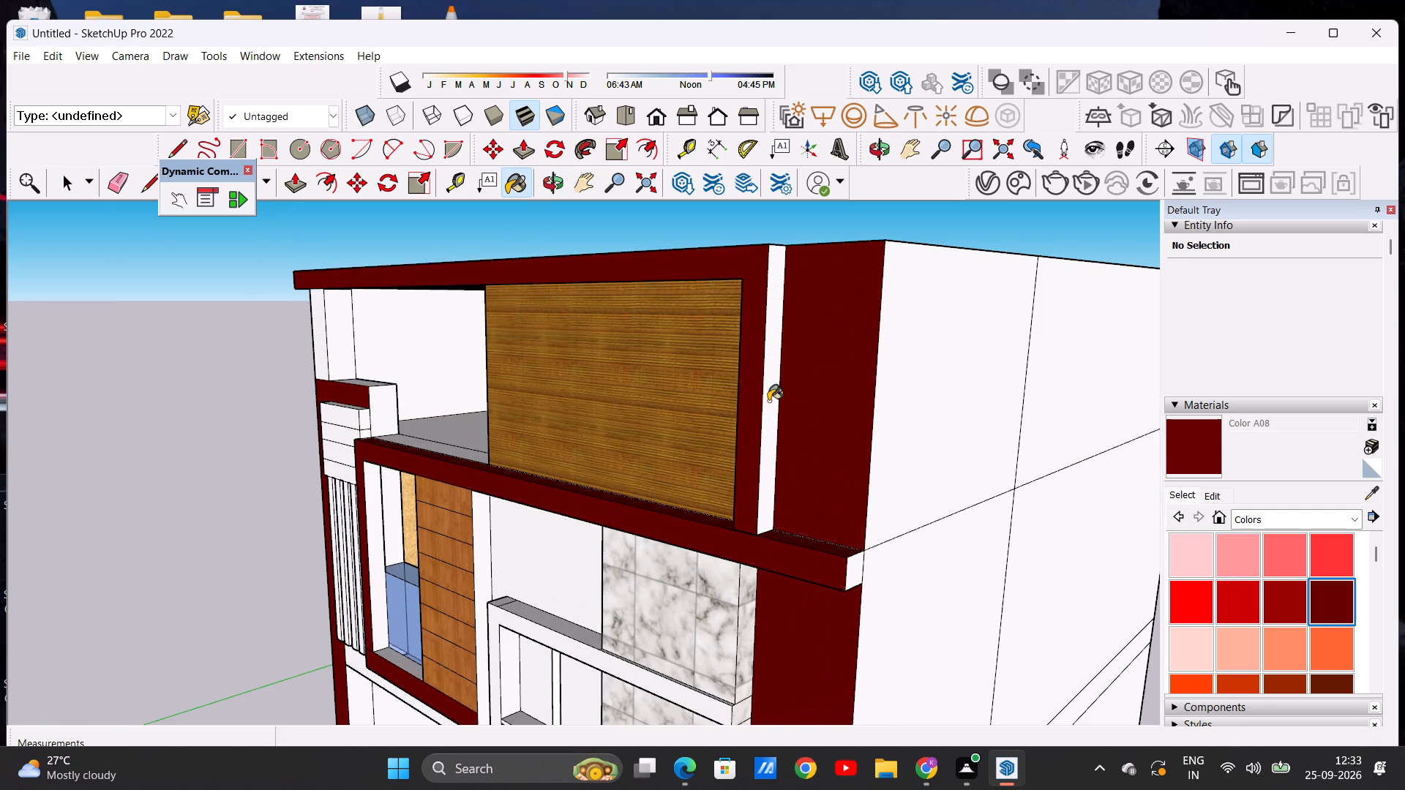
{"action": "left_click", "coordinate": [768, 401]}
{"action": "scroll", "coordinate": [801, 427], "scroll_direction": "down", "scroll_amount": 8}
{"action": "scroll", "coordinate": [841, 492], "scroll_direction": "up", "scroll_amount": 11}
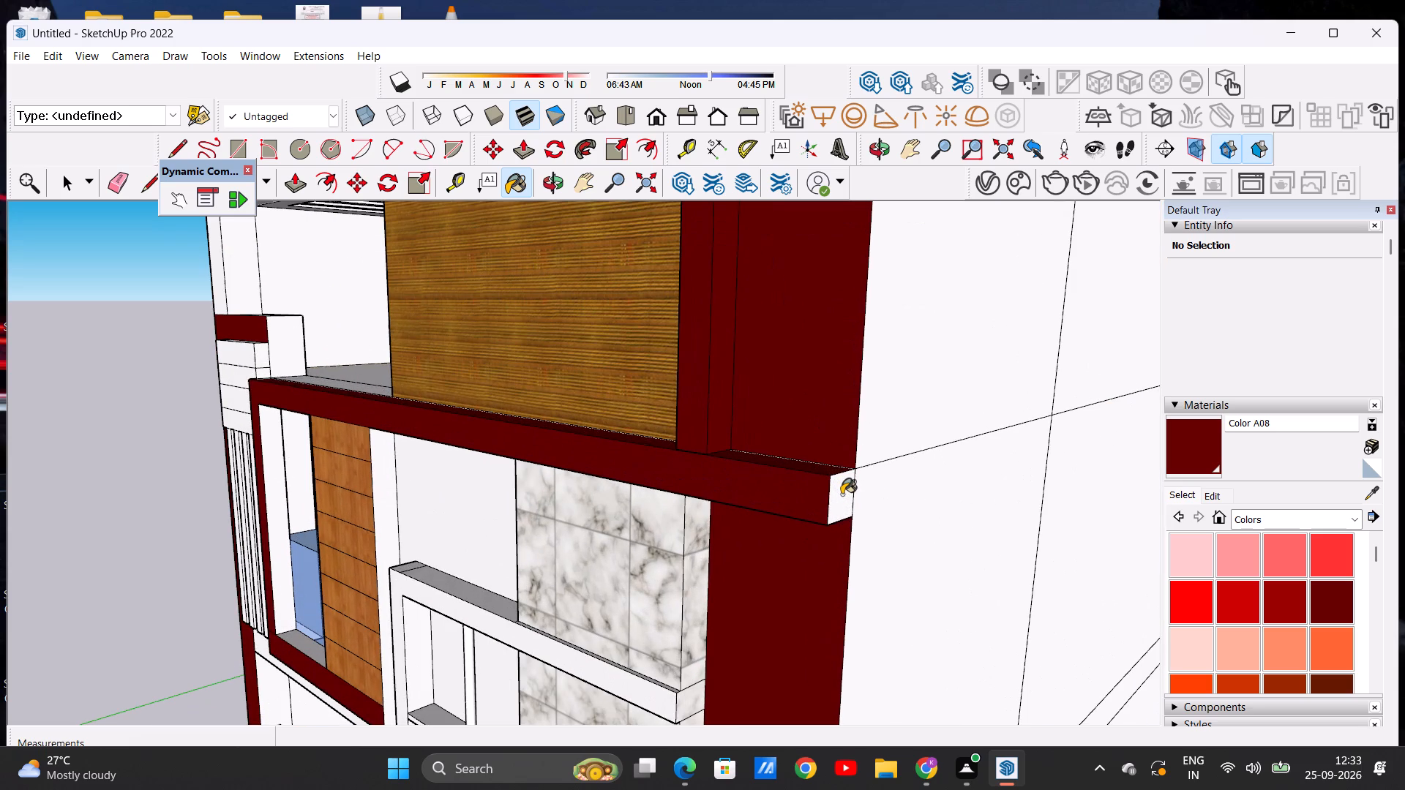
{"action": "left_click", "coordinate": [842, 494]}
Paint the inner side face and the inner bottom face of the frame around the upper balcony with Color A08.
{"action": "scroll", "coordinate": [845, 494], "scroll_direction": "down", "scroll_amount": 12}
{"action": "middle_click_drag", "start_coordinate": [901, 396], "coordinate": [1093, 558]}
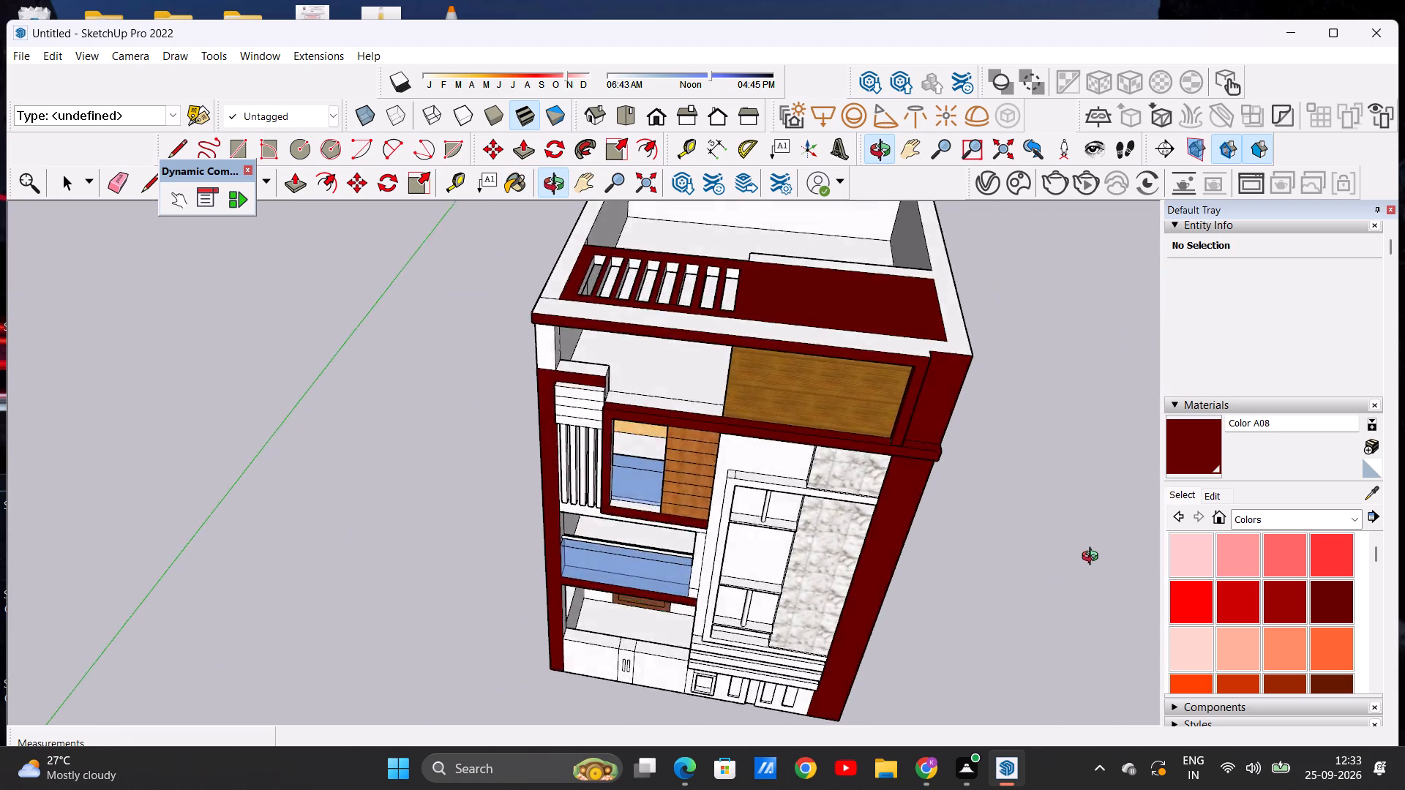
{"action": "middle_click_drag", "start_coordinate": [1093, 558], "coordinate": [1255, 350]}
{"action": "middle_click_drag", "start_coordinate": [716, 483], "coordinate": [552, 638]}
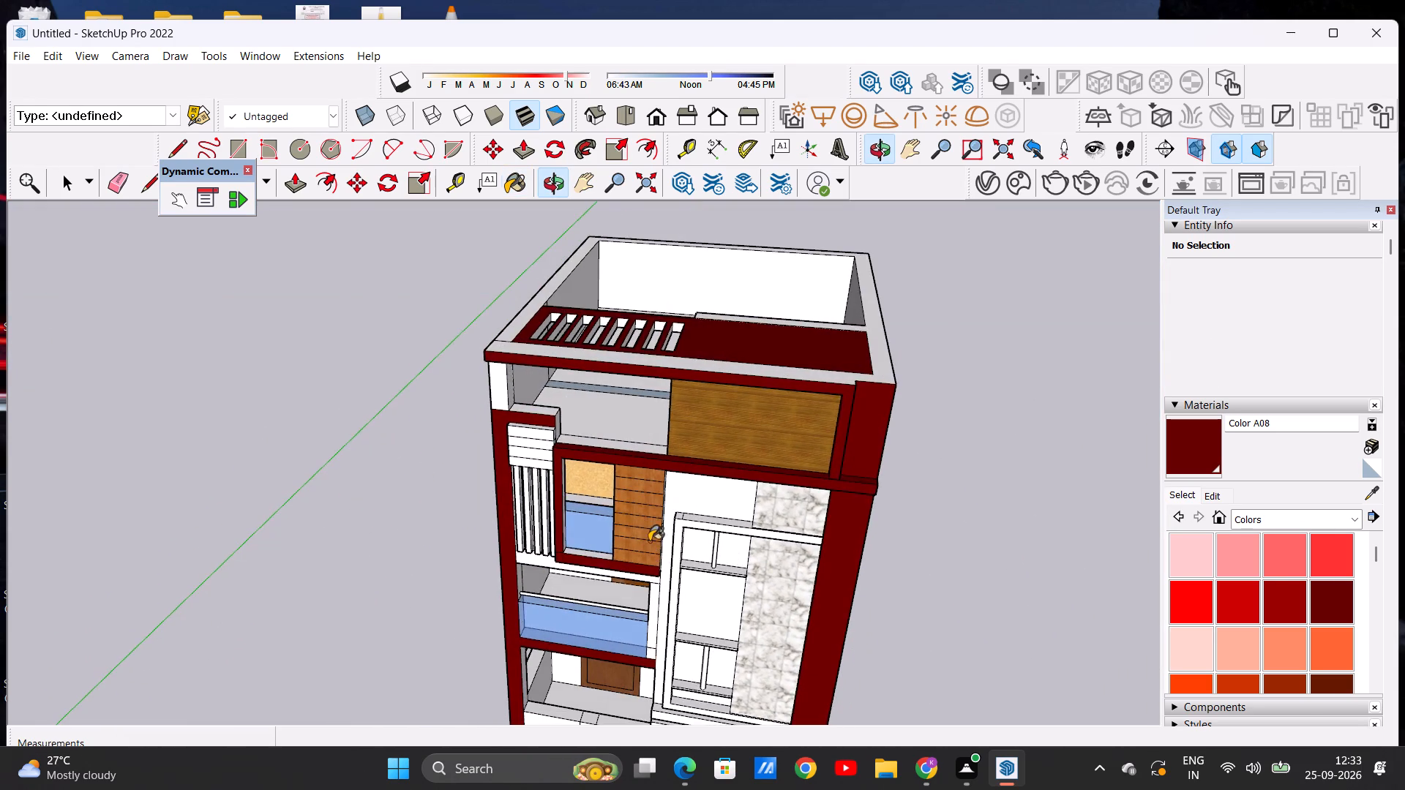
{"action": "middle_click_drag", "start_coordinate": [649, 541], "coordinate": [533, 508]}
{"action": "scroll", "coordinate": [537, 494], "scroll_direction": "up", "scroll_amount": 10}
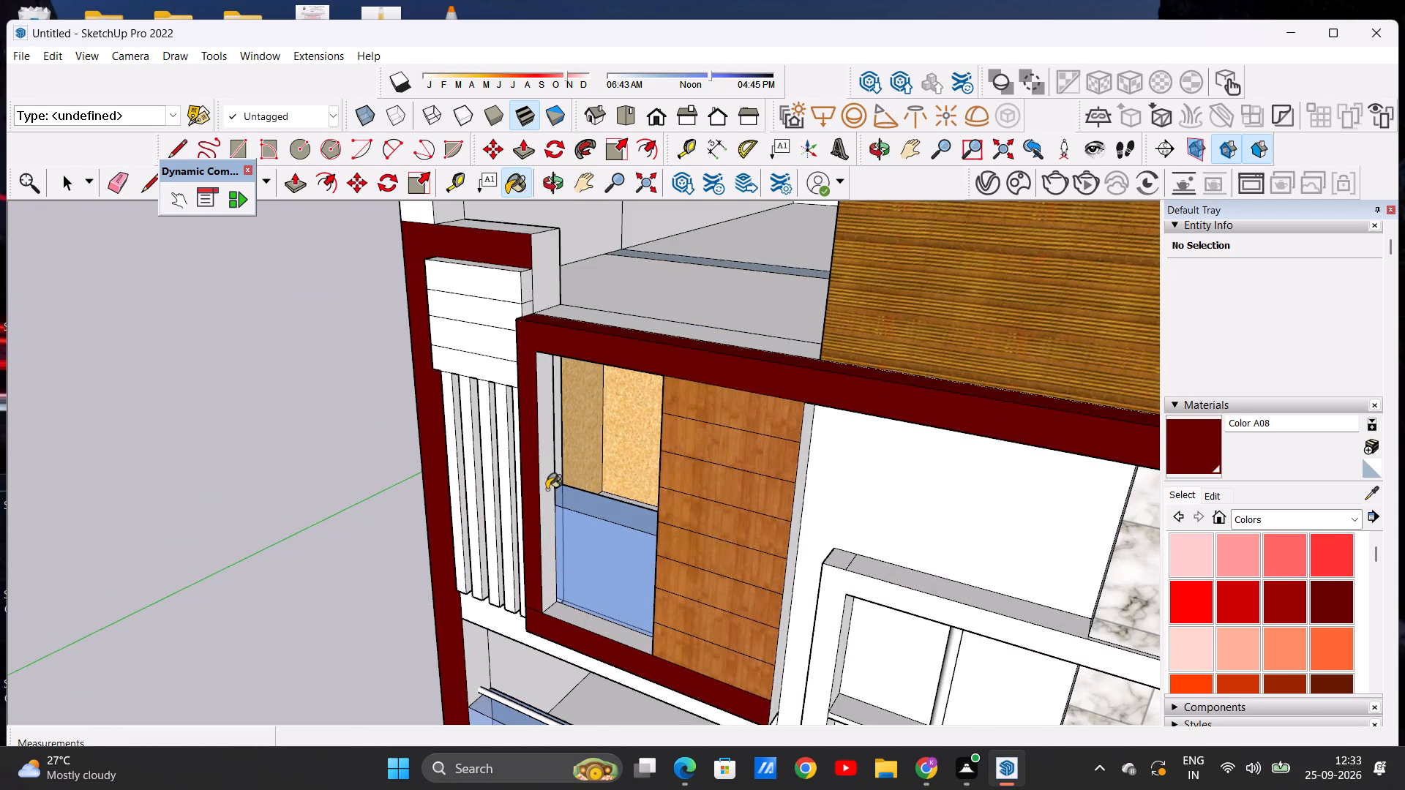
{"action": "left_click", "coordinate": [547, 489]}
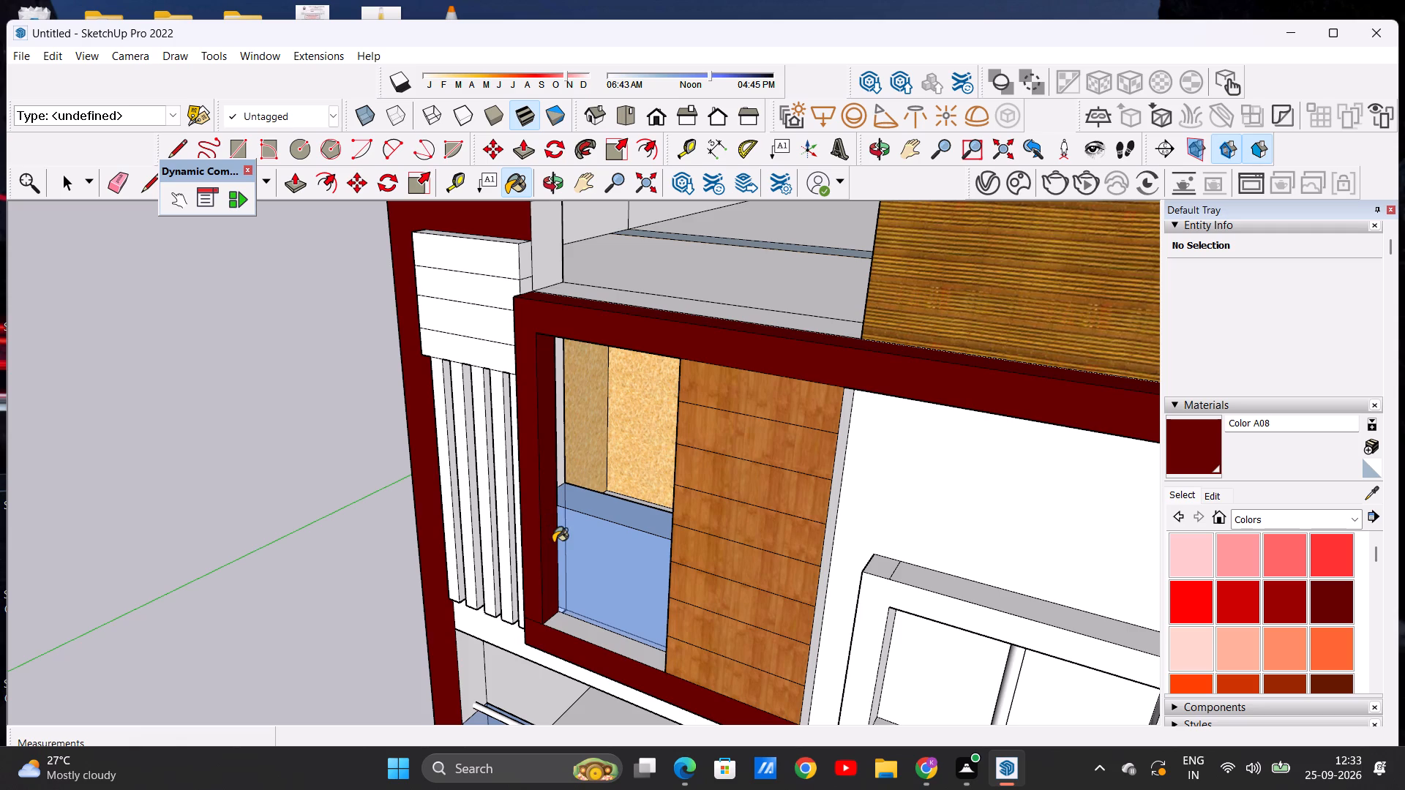
{"action": "scroll", "coordinate": [580, 633], "scroll_direction": "down", "scroll_amount": 1}
{"action": "scroll", "coordinate": [585, 628], "scroll_direction": "up", "scroll_amount": 5}
{"action": "left_click", "coordinate": [571, 632]}
Paint the upper balcony frame's outer side face beside the vertical slats, including its lower corner faces, with Color A08.
{"action": "scroll", "coordinate": [633, 596], "scroll_direction": "down", "scroll_amount": 3}
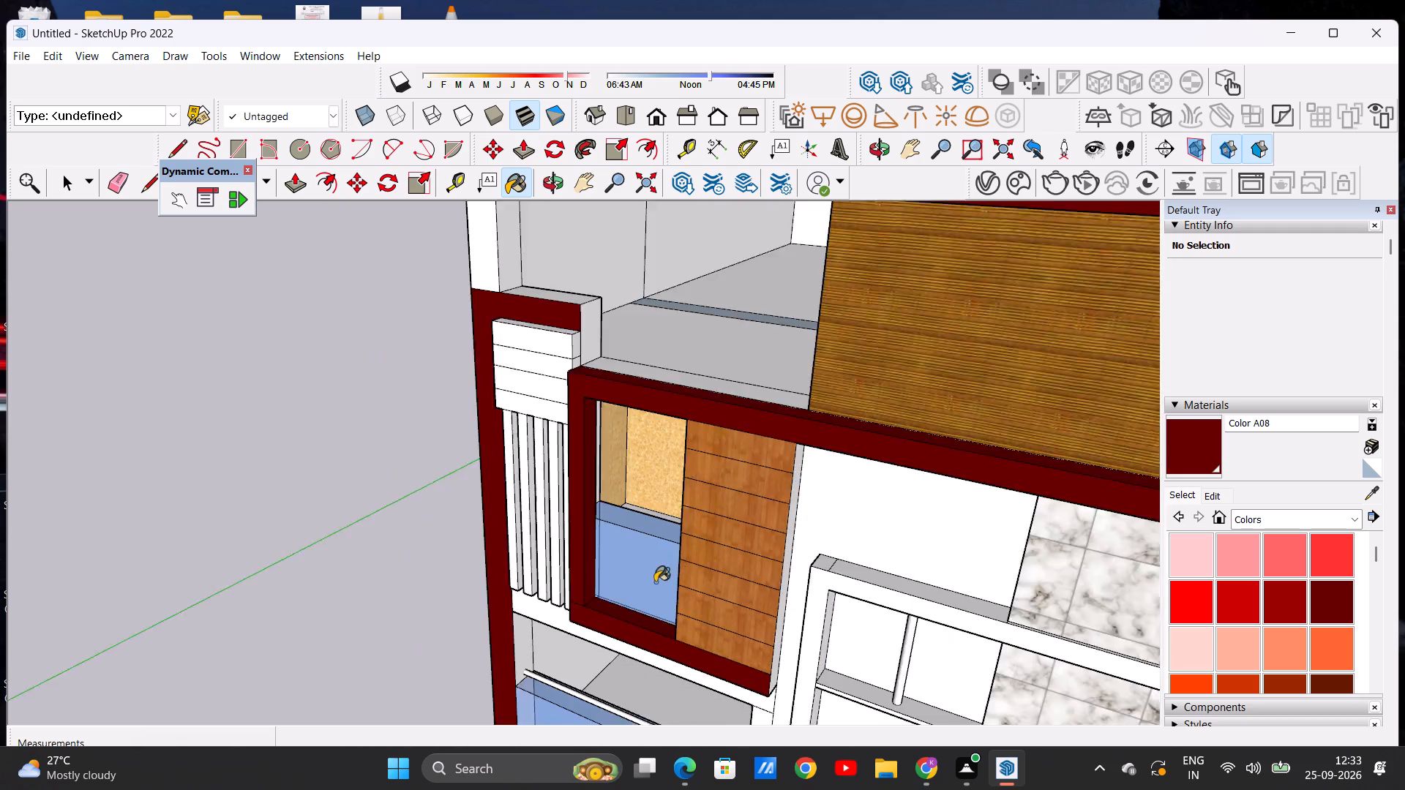
{"action": "scroll", "coordinate": [655, 582], "scroll_direction": "down", "scroll_amount": 7}
{"action": "middle_click_drag", "start_coordinate": [671, 557], "coordinate": [858, 454]}
{"action": "middle_click_drag", "start_coordinate": [626, 501], "coordinate": [815, 535]}
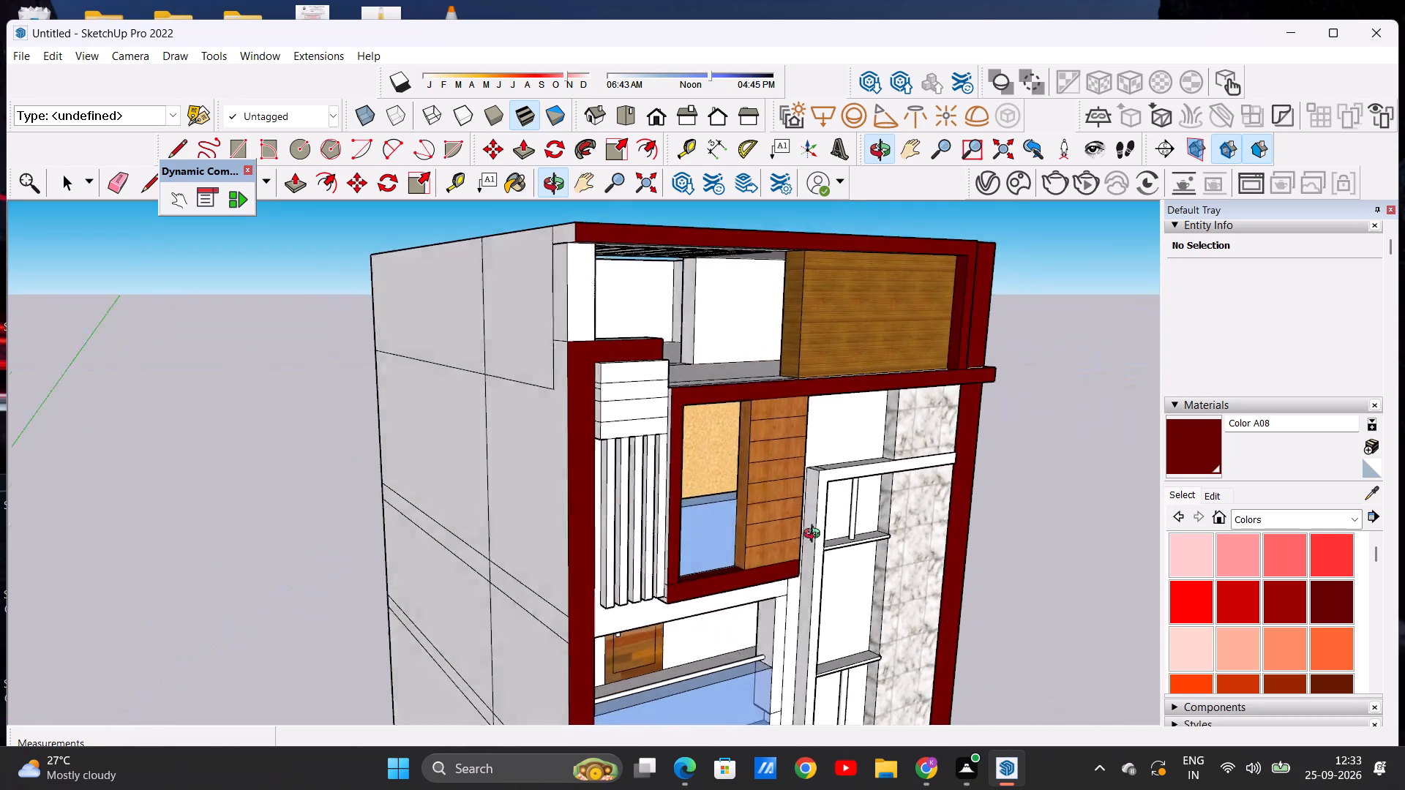
{"action": "middle_click_drag", "start_coordinate": [815, 535], "coordinate": [887, 539]}
{"action": "scroll", "coordinate": [721, 475], "scroll_direction": "up", "scroll_amount": 10}
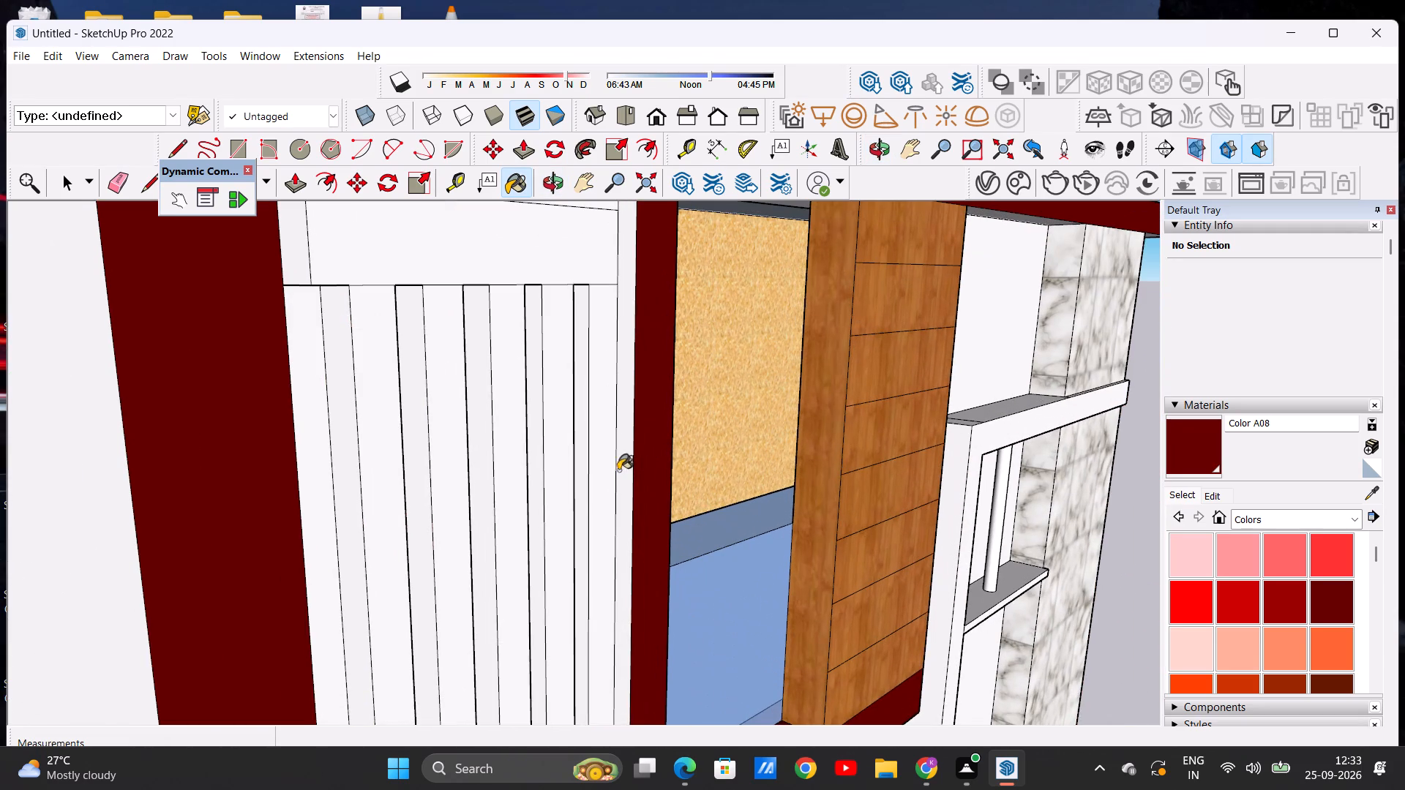
{"action": "left_click", "coordinate": [624, 471]}
{"action": "scroll", "coordinate": [615, 492], "scroll_direction": "down", "scroll_amount": 16}
{"action": "middle_click_drag", "start_coordinate": [657, 627], "coordinate": [604, 543]}
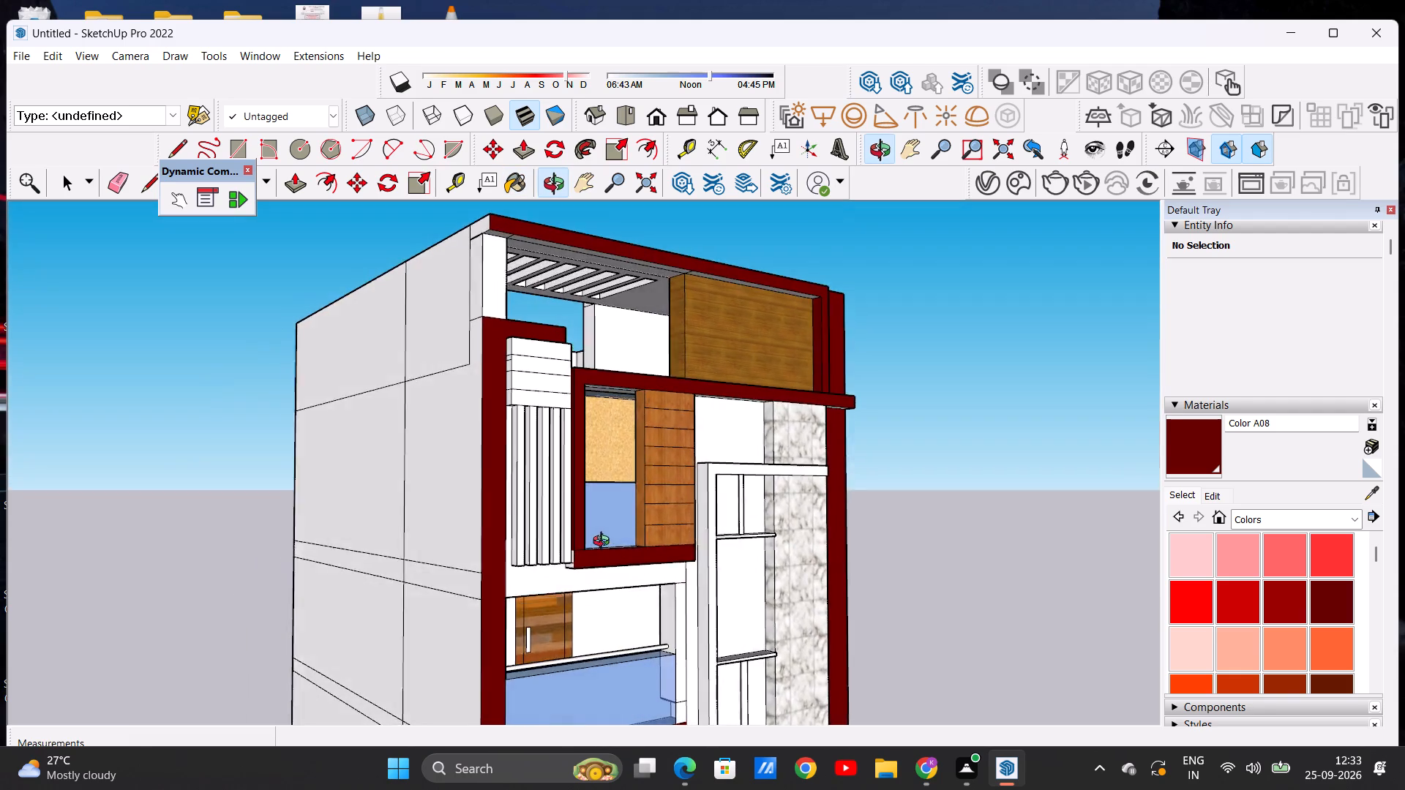
{"action": "middle_click_drag", "start_coordinate": [604, 543], "coordinate": [596, 533]}
{"action": "scroll", "coordinate": [577, 552], "scroll_direction": "up", "scroll_amount": 17}
{"action": "left_click", "coordinate": [542, 565]}
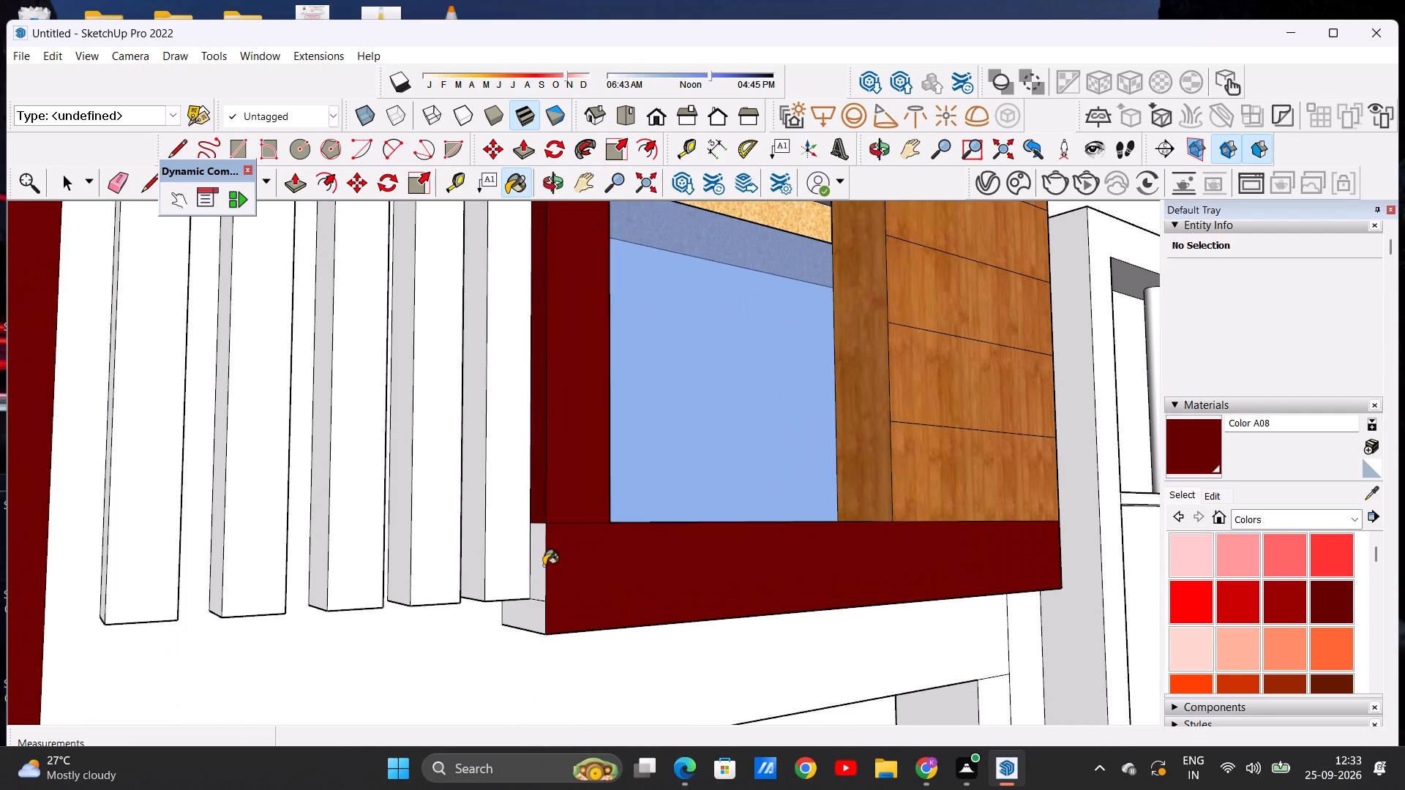
{"action": "left_click", "coordinate": [531, 618]}
Paint the underside of the upper balcony frame and its outer side face beside the tall white window frame with Color A08.
{"action": "scroll", "coordinate": [572, 582], "scroll_direction": "down", "scroll_amount": 17}
{"action": "middle_click_drag", "start_coordinate": [681, 610], "coordinate": [602, 548]}
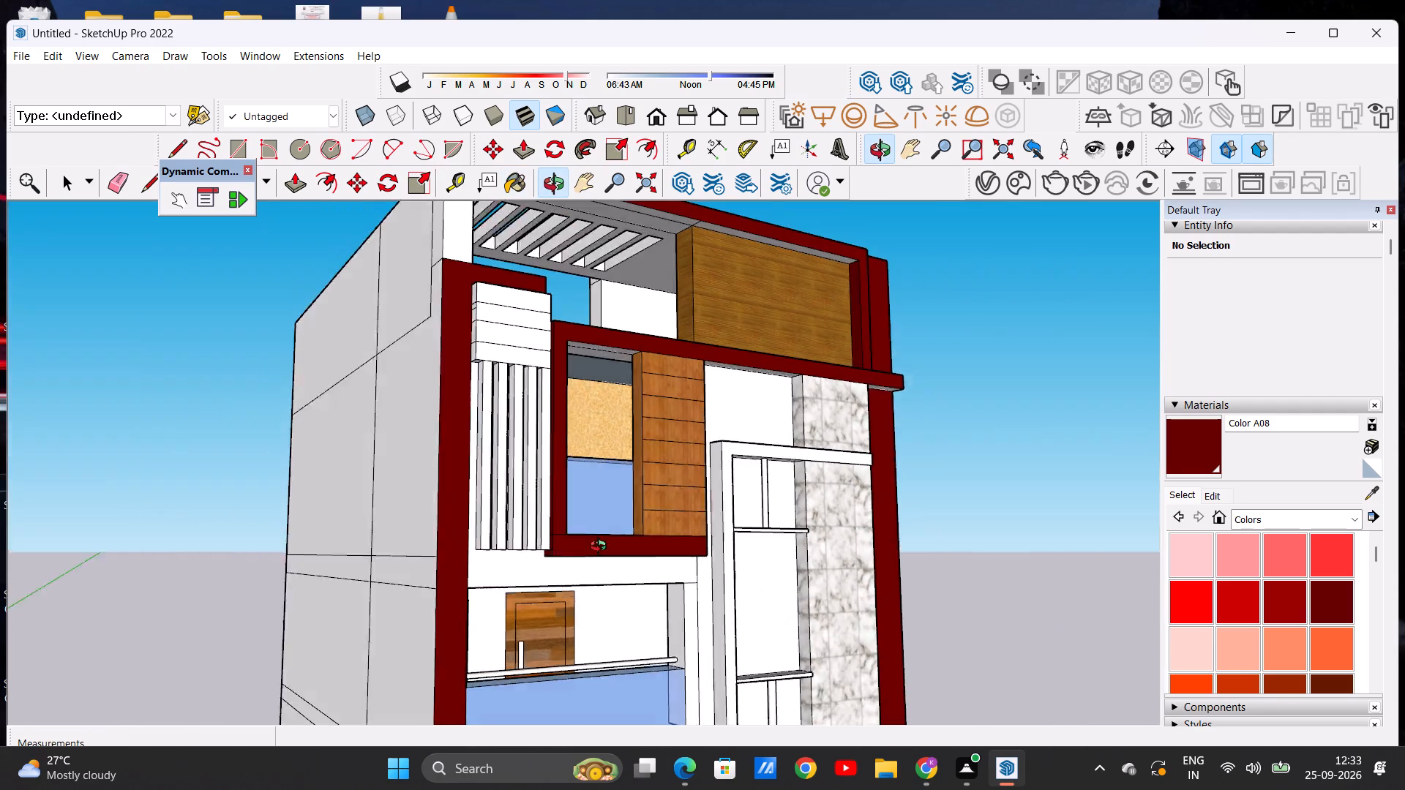
{"action": "middle_click_drag", "start_coordinate": [602, 548], "coordinate": [566, 469]}
{"action": "scroll", "coordinate": [553, 519], "scroll_direction": "up", "scroll_amount": 12}
{"action": "left_click", "coordinate": [539, 445]}
{"action": "scroll", "coordinate": [527, 511], "scroll_direction": "down", "scroll_amount": 3}
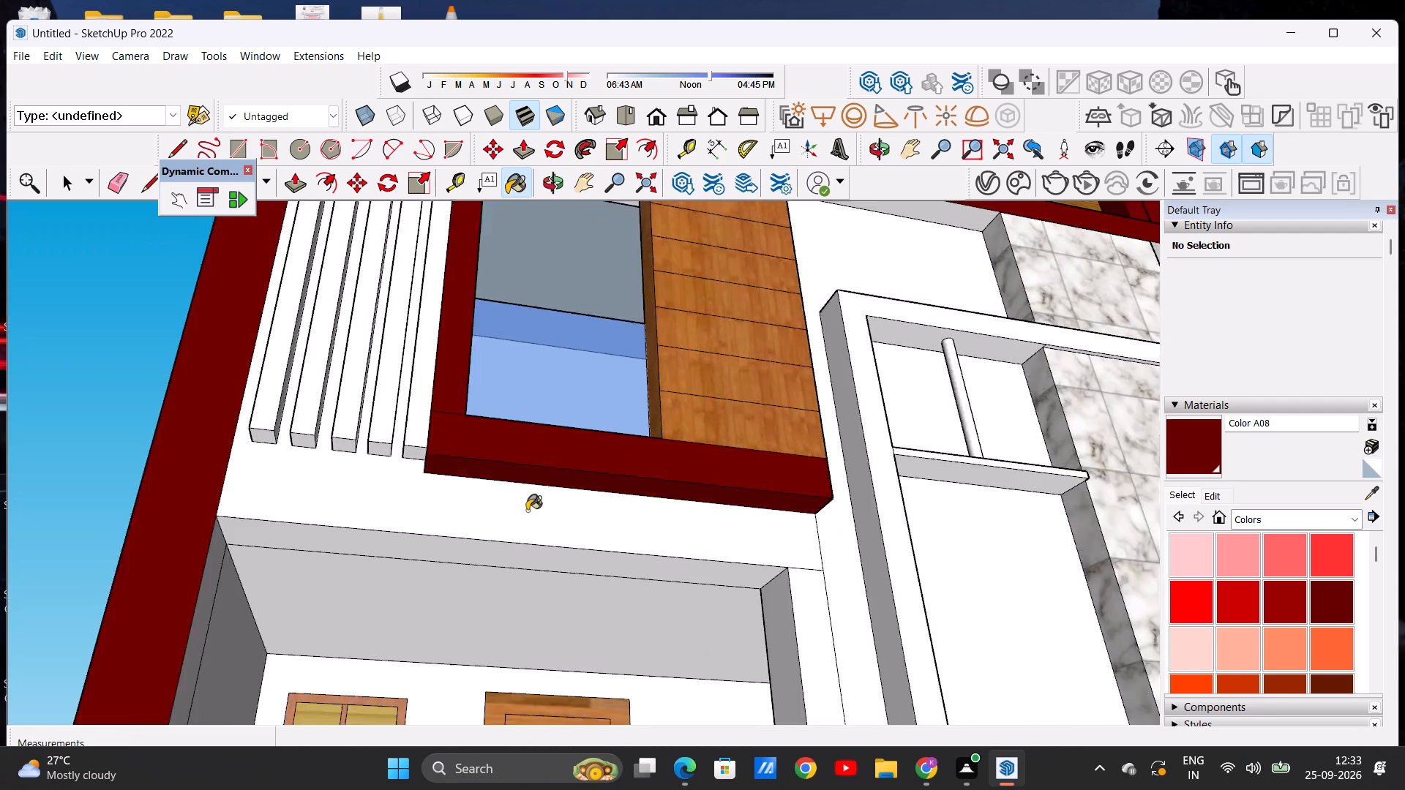
{"action": "scroll", "coordinate": [527, 511], "scroll_direction": "down", "scroll_amount": 9}
{"action": "middle_click_drag", "start_coordinate": [693, 475], "coordinate": [397, 524]}
{"action": "scroll", "coordinate": [485, 460], "scroll_direction": "up", "scroll_amount": 6}
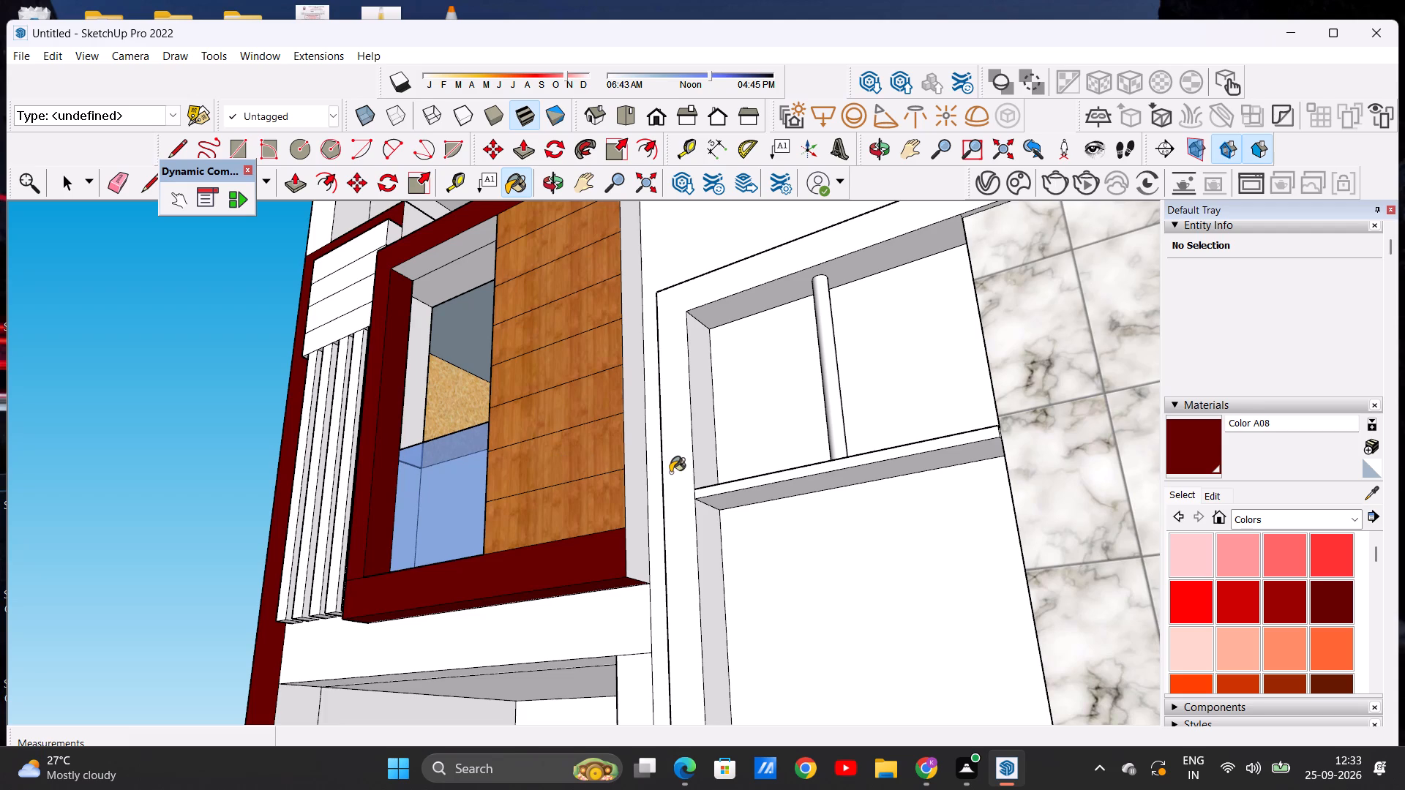
{"action": "left_click", "coordinate": [634, 483]}
Paint the underside of the projecting band above the upper balcony and the adjoining white wall with Color A08.
{"action": "scroll", "coordinate": [611, 513], "scroll_direction": "down", "scroll_amount": 11}
{"action": "middle_click_drag", "start_coordinate": [616, 490], "coordinate": [616, 535]}
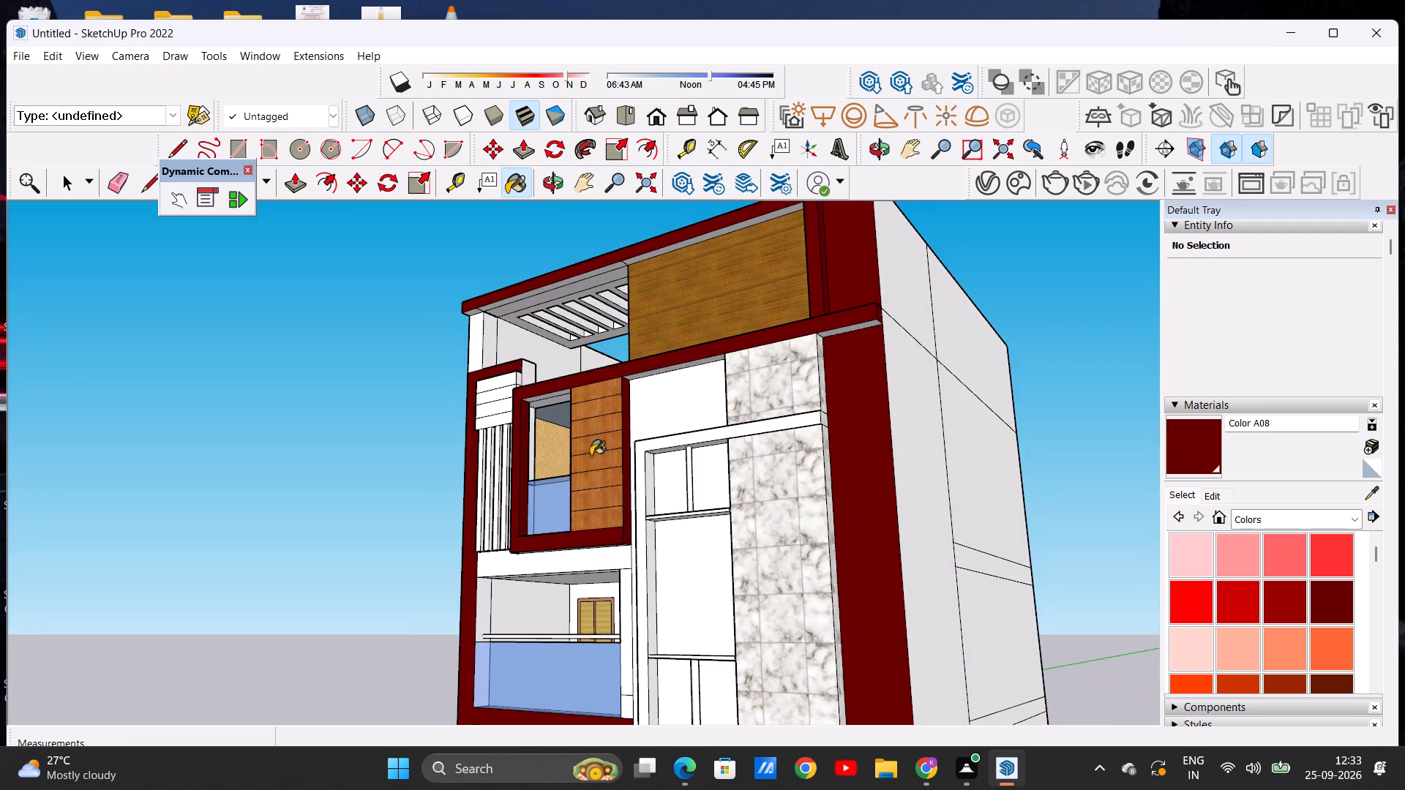
{"action": "scroll", "coordinate": [581, 372], "scroll_direction": "up", "scroll_amount": 12}
{"action": "left_click", "coordinate": [497, 416]}
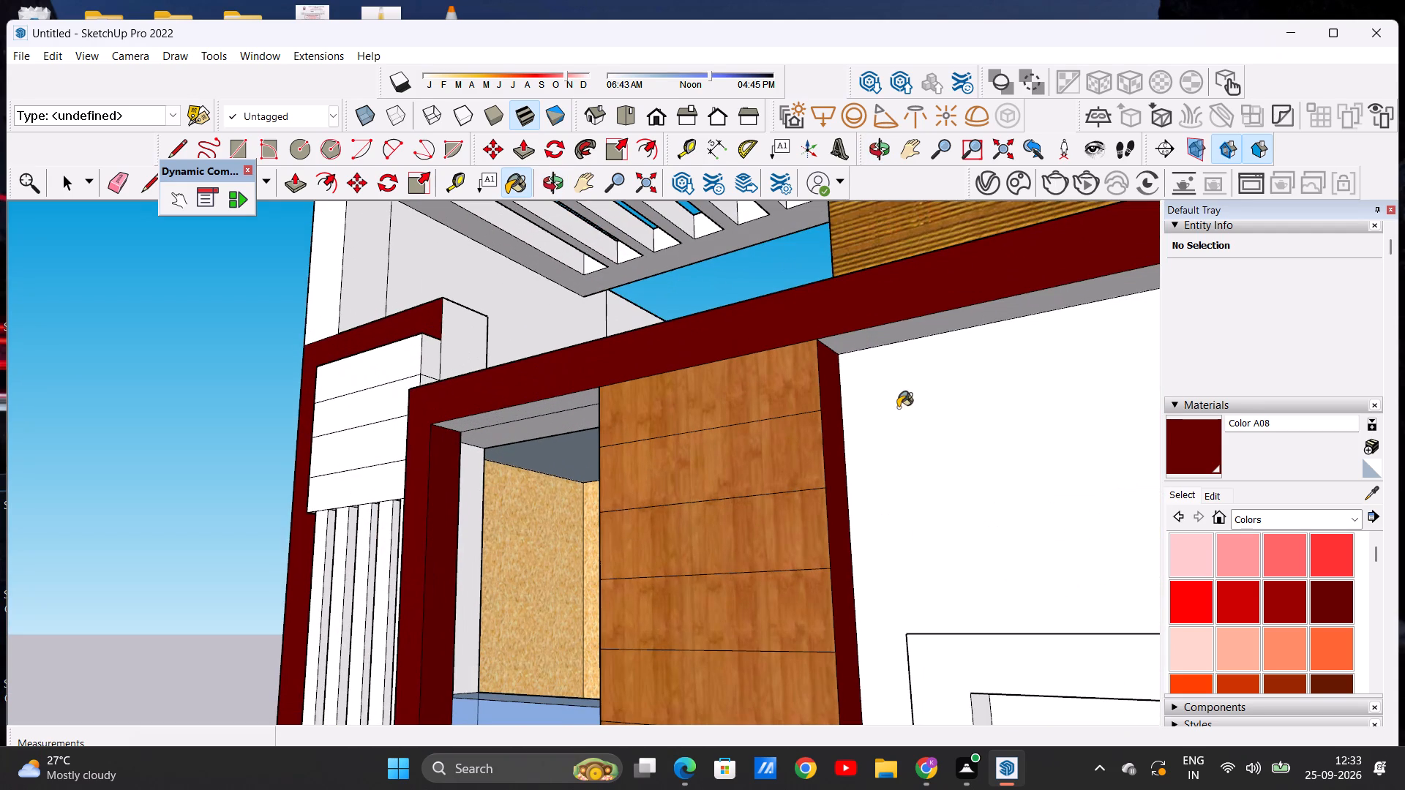
{"action": "left_click", "coordinate": [847, 336]}
{"action": "scroll", "coordinate": [825, 413], "scroll_direction": "down", "scroll_amount": 11}
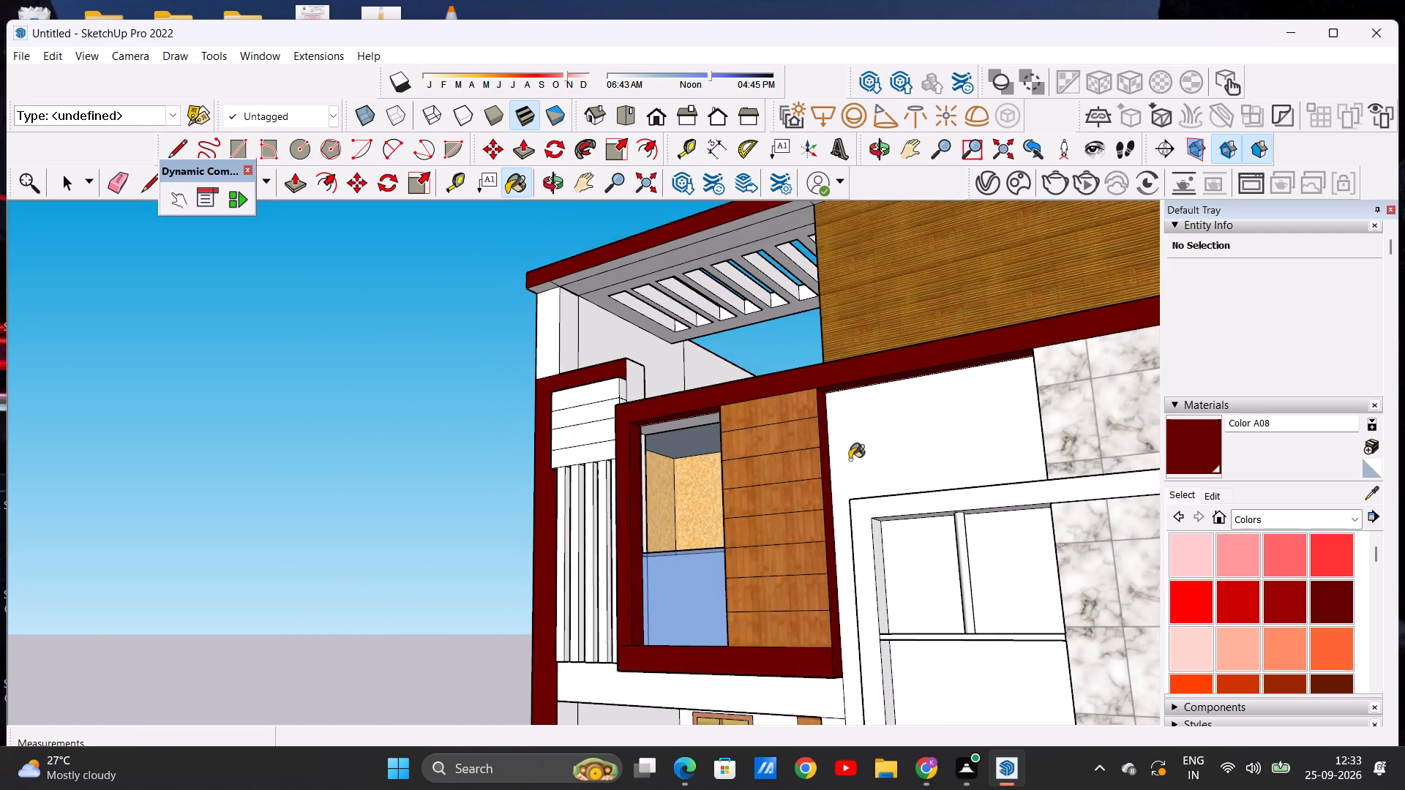
Examine the painted slab undersides and the whole facade from different angles and distances.
{"action": "scroll", "coordinate": [838, 447], "scroll_direction": "down", "scroll_amount": 11}
{"action": "middle_click_drag", "start_coordinate": [858, 457], "coordinate": [845, 268]}
{"action": "scroll", "coordinate": [800, 367], "scroll_direction": "up", "scroll_amount": 14}
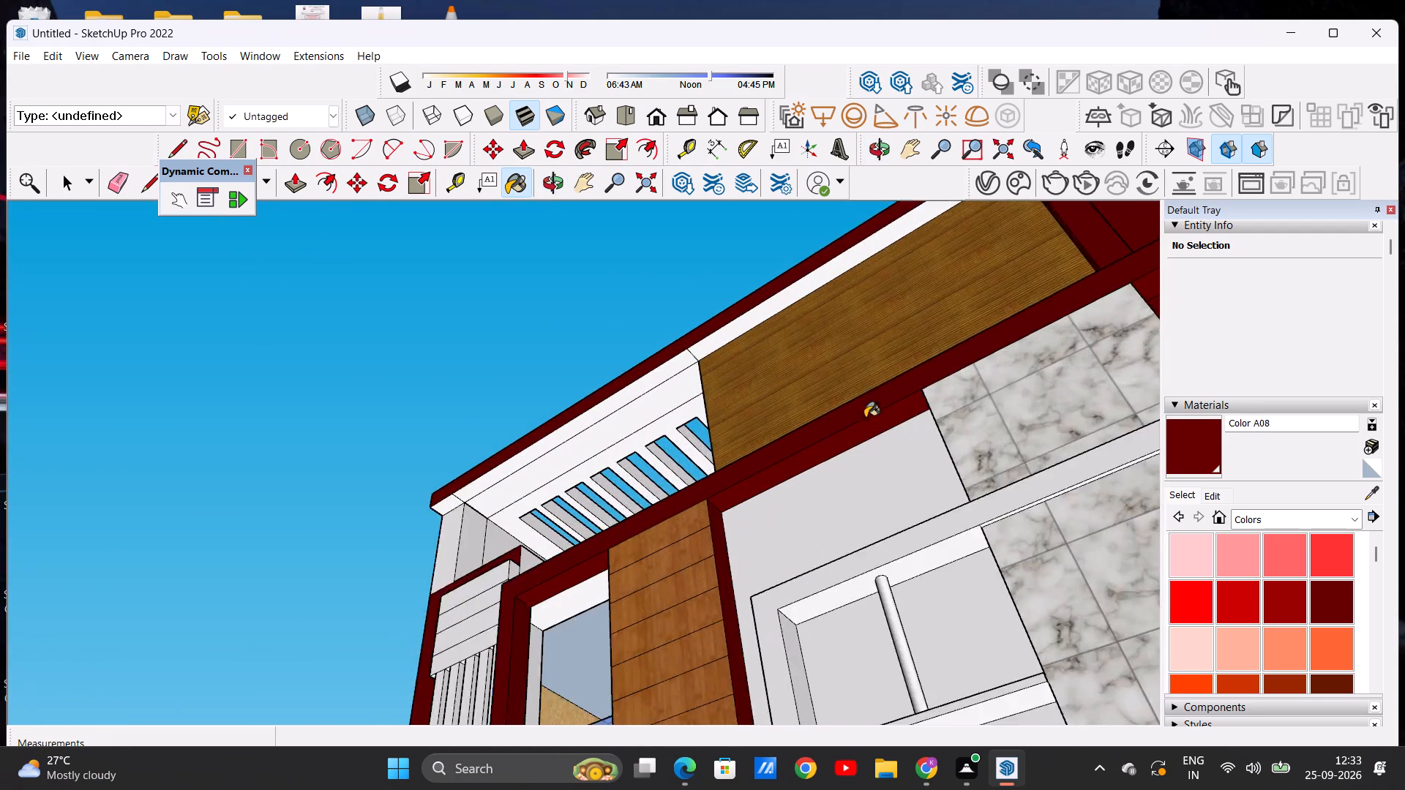
{"action": "scroll", "coordinate": [865, 418], "scroll_direction": "up", "scroll_amount": 4}
{"action": "scroll", "coordinate": [821, 418], "scroll_direction": "down", "scroll_amount": 20}
{"action": "scroll", "coordinate": [821, 418], "scroll_direction": "down", "scroll_amount": 5}
{"action": "middle_click_drag", "start_coordinate": [808, 419], "coordinate": [926, 647]}
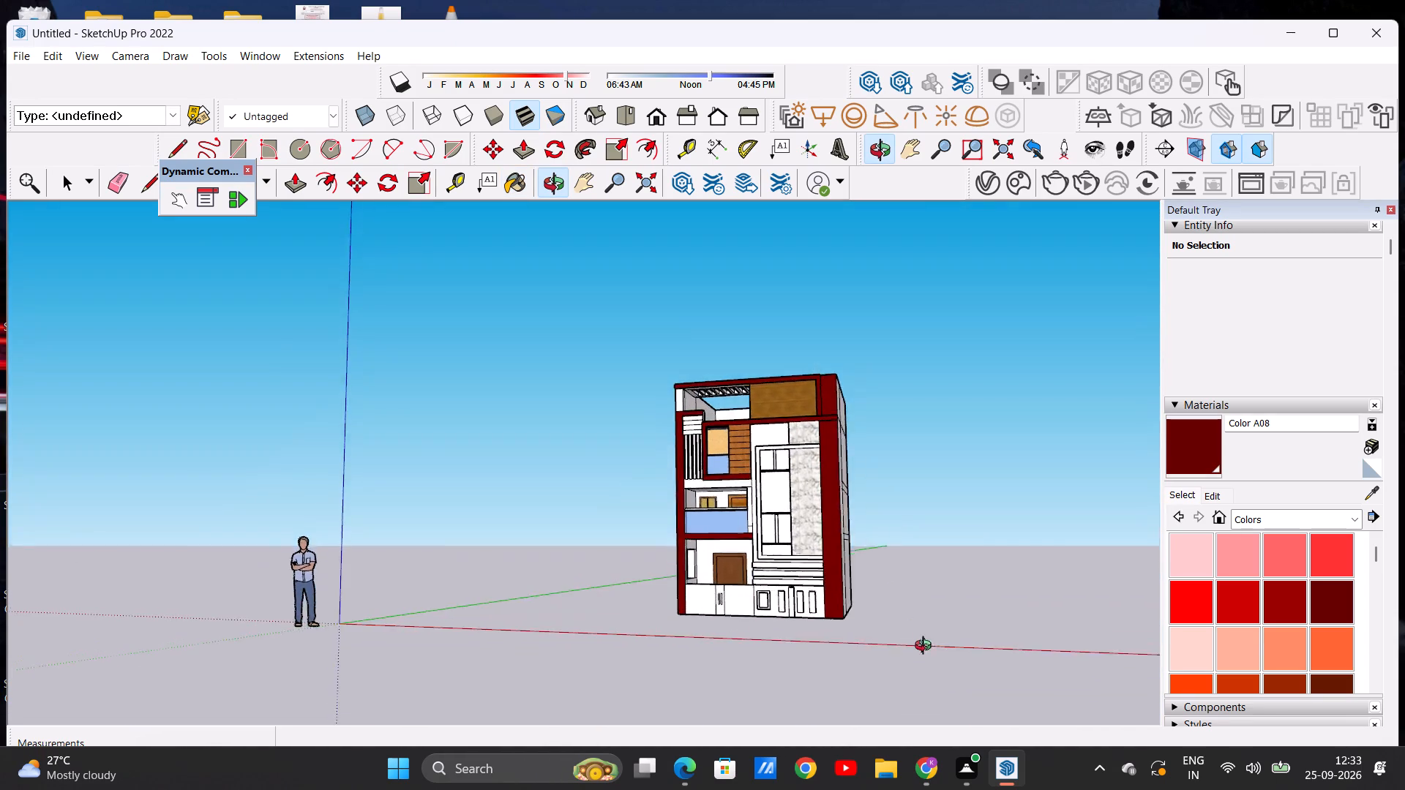
{"action": "middle_click_drag", "start_coordinate": [926, 647], "coordinate": [951, 682]}
{"action": "scroll", "coordinate": [726, 443], "scroll_direction": "up", "scroll_amount": 7}
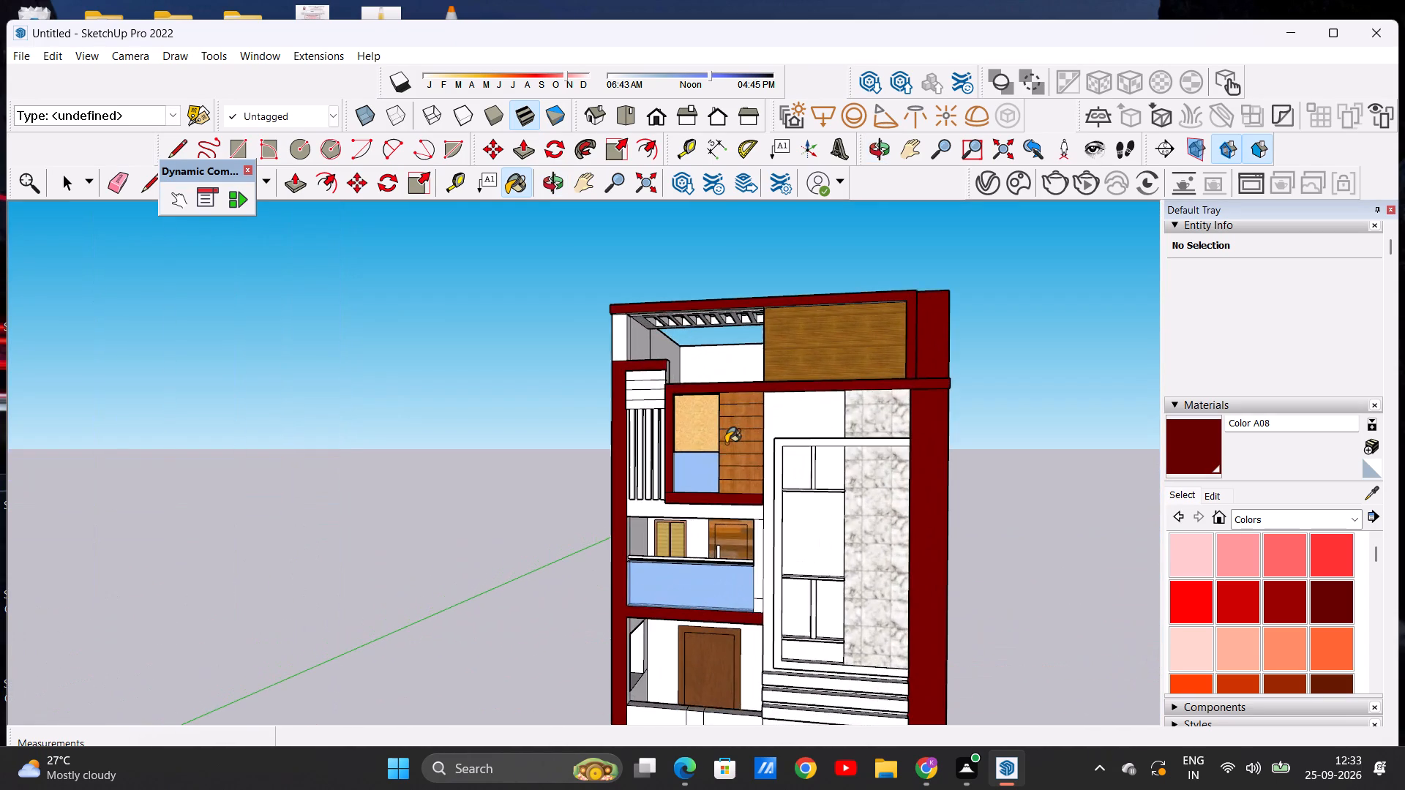
{"action": "scroll", "coordinate": [726, 443], "scroll_direction": "down", "scroll_amount": 7}
{"action": "middle_click_drag", "start_coordinate": [595, 462], "coordinate": [643, 466]}
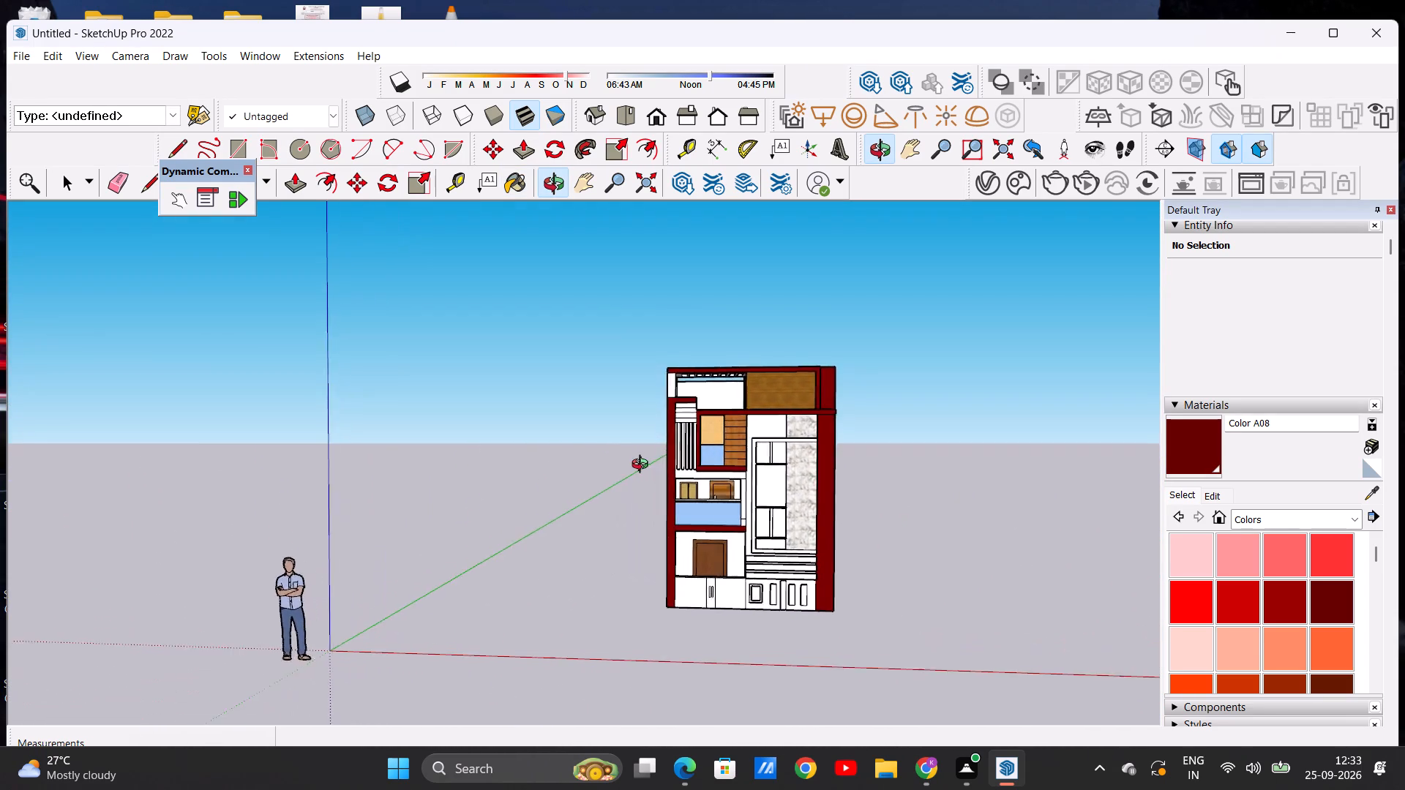
{"action": "middle_click_drag", "start_coordinate": [643, 466], "coordinate": [602, 516]}
{"action": "scroll", "coordinate": [799, 471], "scroll_direction": "down", "scroll_amount": 3}
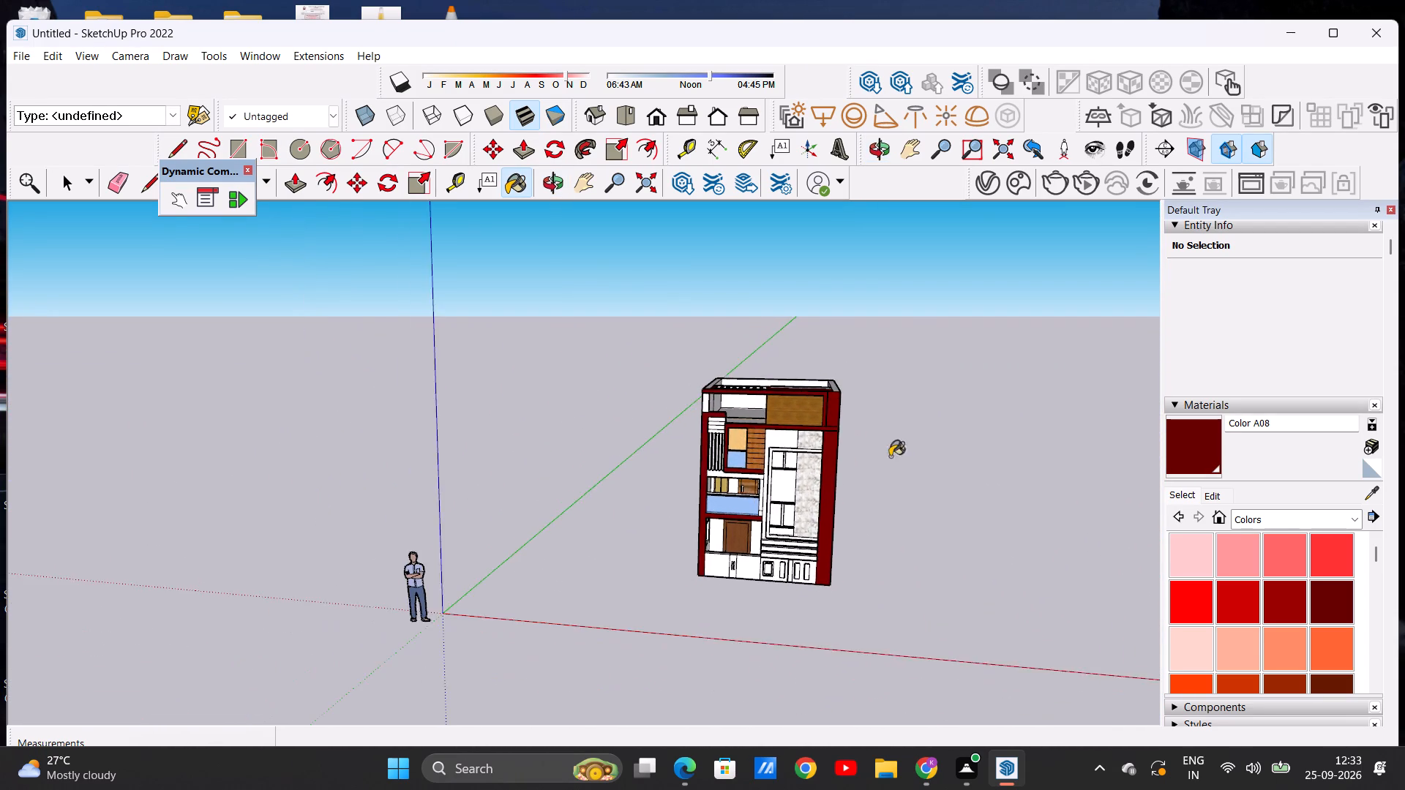
{"action": "scroll", "coordinate": [912, 486], "scroll_direction": "up", "scroll_amount": 6}
{"action": "middle_click_drag", "start_coordinate": [900, 527], "coordinate": [823, 550]}
{"action": "middle_click_drag", "start_coordinate": [831, 552], "coordinate": [872, 551]}
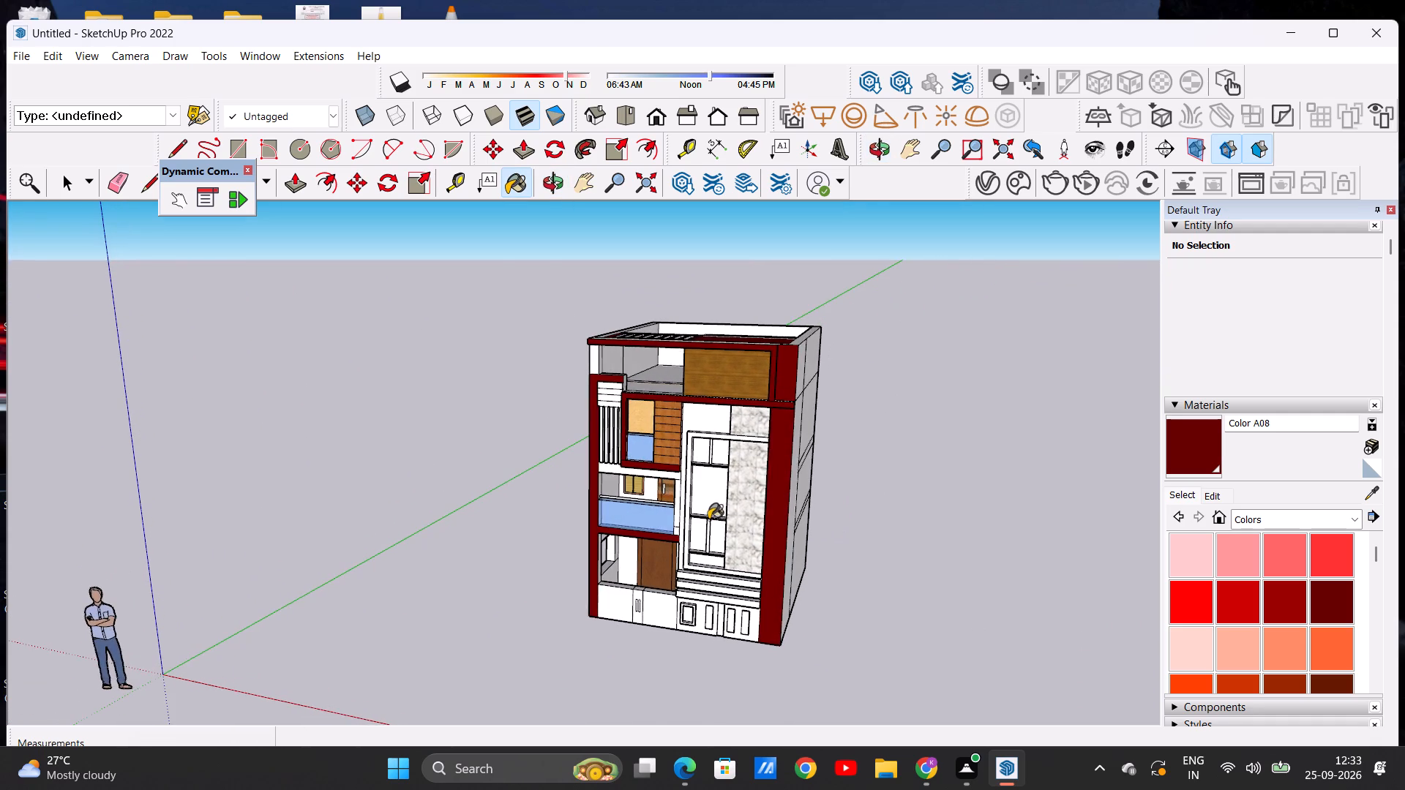
{"action": "scroll", "coordinate": [711, 506], "scroll_direction": "up", "scroll_amount": 5}
{"action": "key", "text": "space"}
{"action": "middle_click_drag", "start_coordinate": [754, 511], "coordinate": [842, 479]}
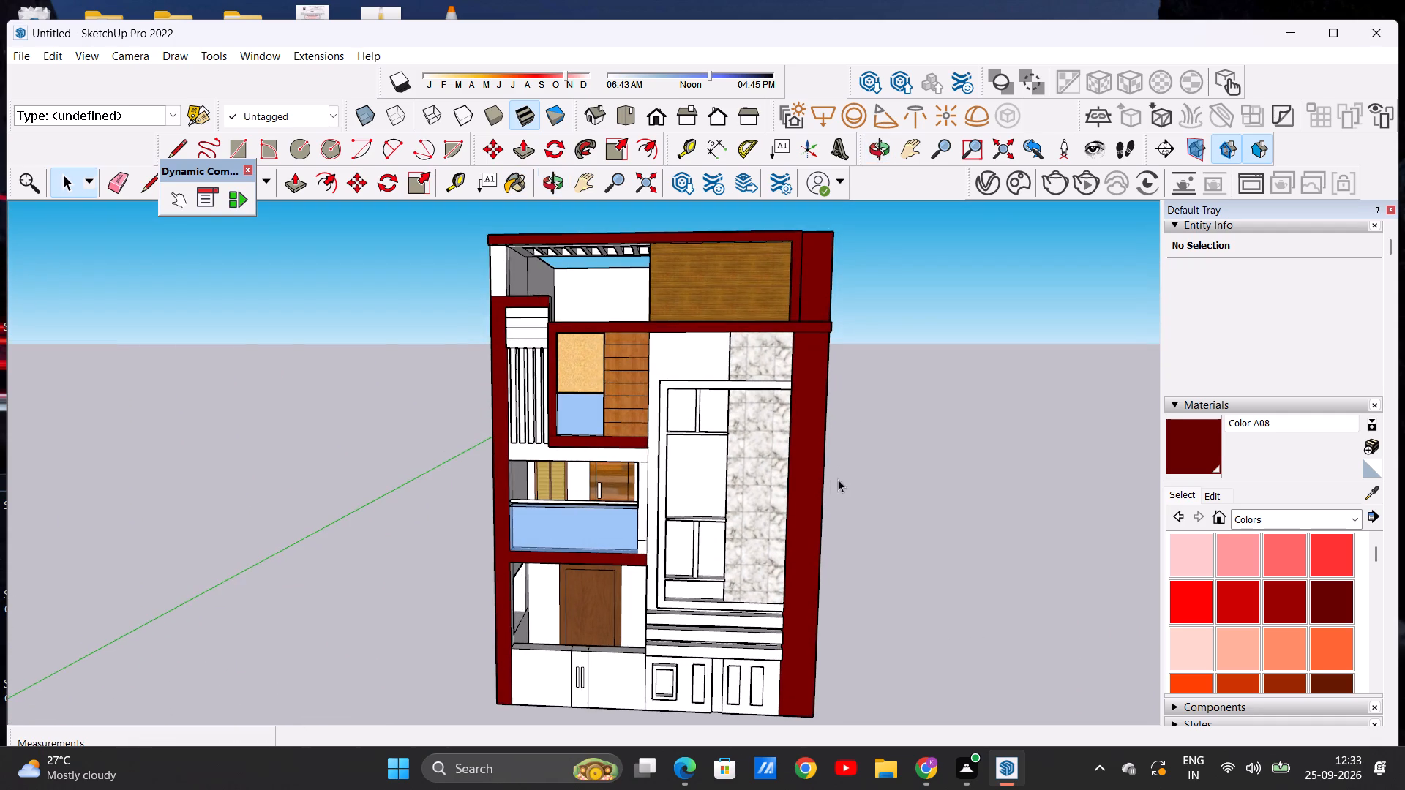
{"action": "scroll", "coordinate": [778, 485], "scroll_direction": "down", "scroll_amount": 6}
{"action": "scroll", "coordinate": [733, 497], "scroll_direction": "up", "scroll_amount": 7}
{"action": "scroll", "coordinate": [801, 487], "scroll_direction": "down", "scroll_amount": 1}
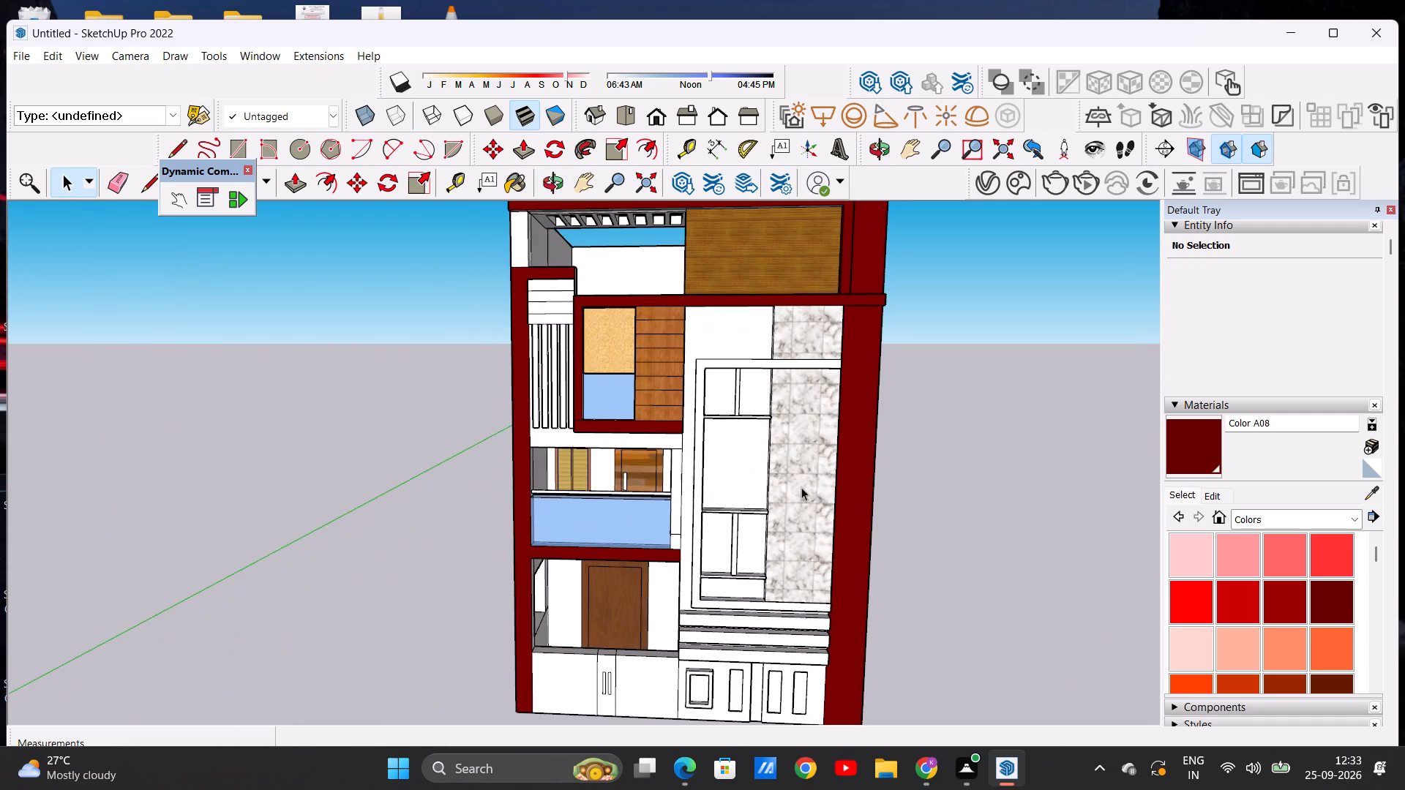
{"action": "middle_click_drag", "start_coordinate": [801, 487], "coordinate": [750, 494]}
{"action": "scroll", "coordinate": [741, 493], "scroll_direction": "down", "scroll_amount": 5}
{"action": "scroll", "coordinate": [771, 503], "scroll_direction": "up", "scroll_amount": 7}
{"action": "scroll", "coordinate": [772, 503], "scroll_direction": "down", "scroll_amount": 5}
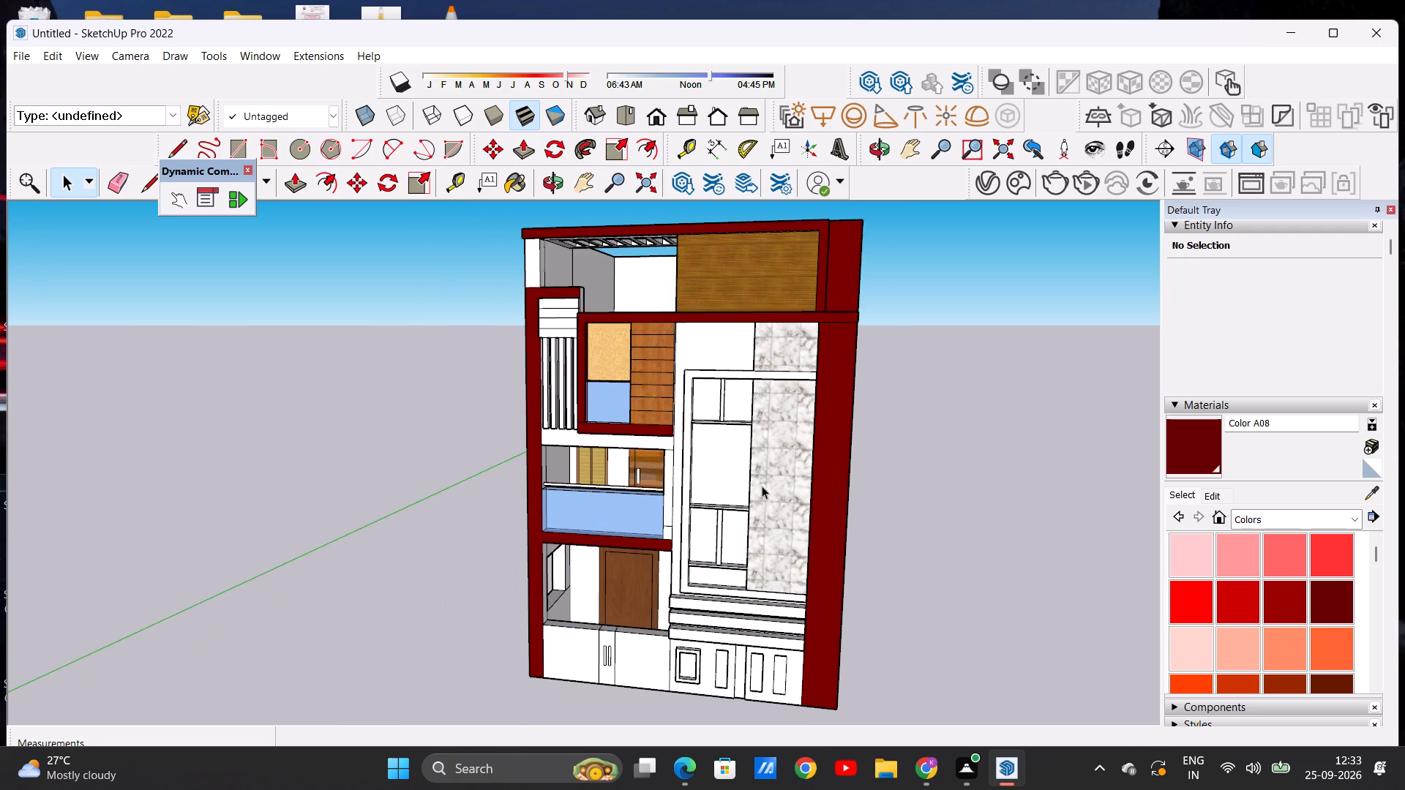
{"action": "scroll", "coordinate": [750, 487], "scroll_direction": "down", "scroll_amount": 2}
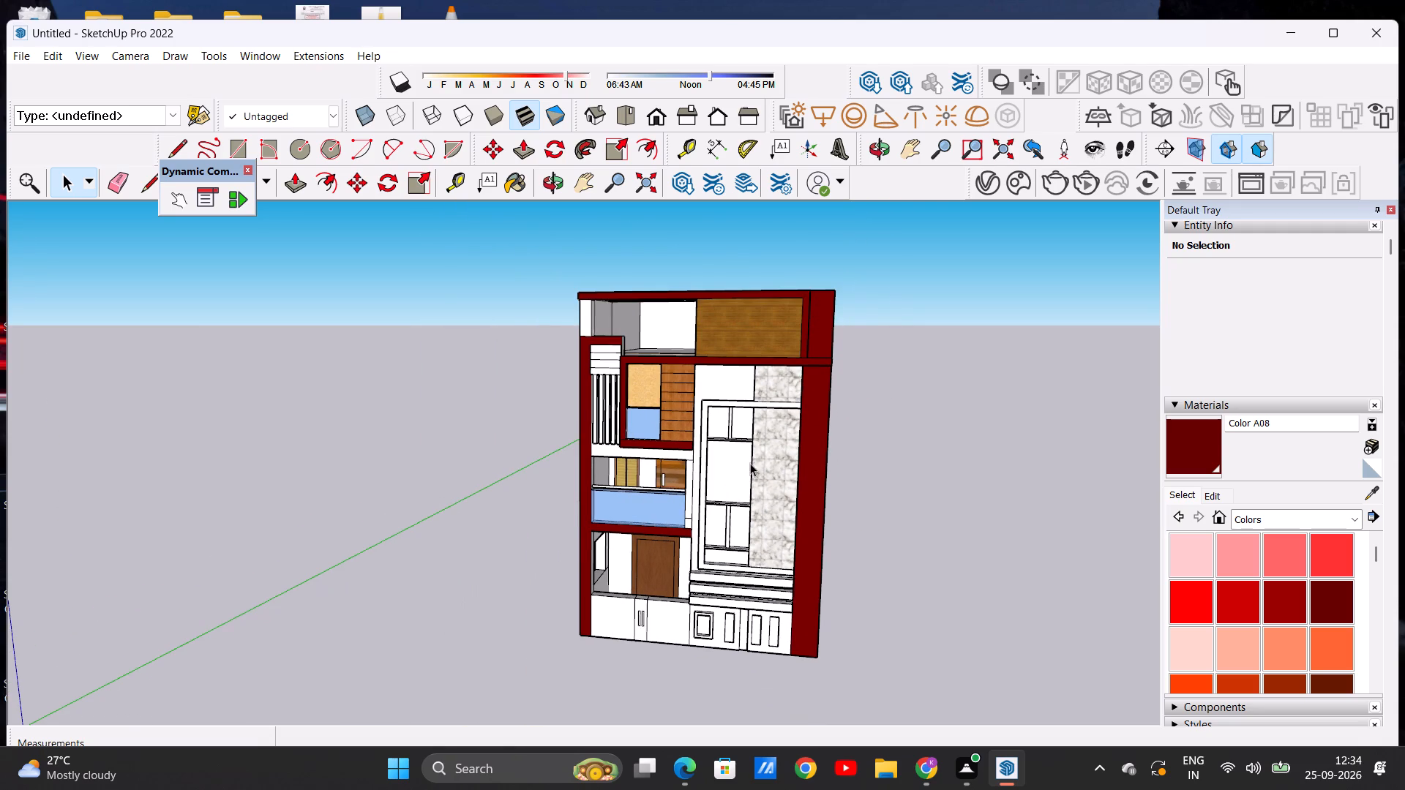
{"action": "scroll", "coordinate": [798, 401], "scroll_direction": "down", "scroll_amount": 5}
{"action": "scroll", "coordinate": [768, 434], "scroll_direction": "up", "scroll_amount": 5}
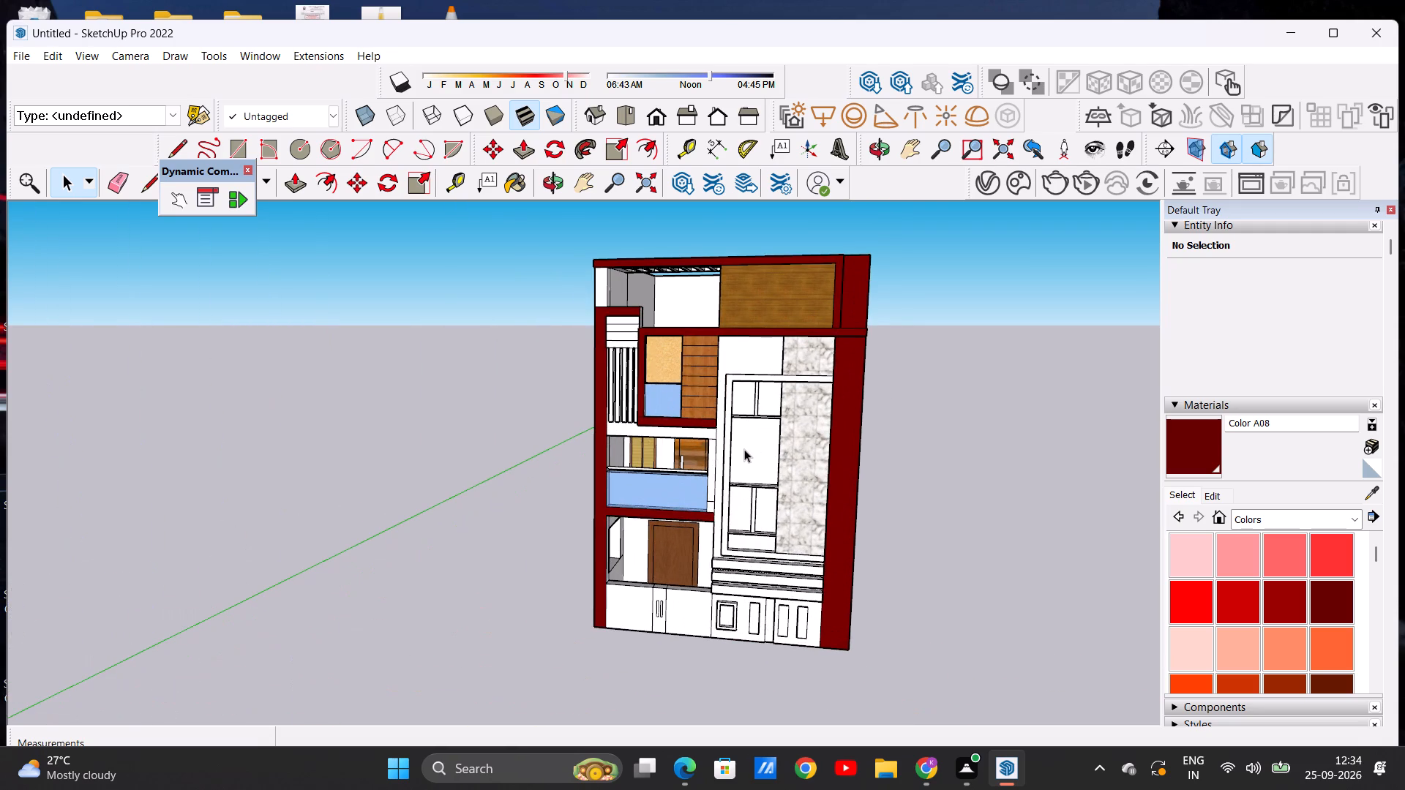
{"action": "scroll", "coordinate": [756, 466], "scroll_direction": "up", "scroll_amount": 2}
{"action": "middle_click_drag", "start_coordinate": [757, 469], "coordinate": [784, 472]}
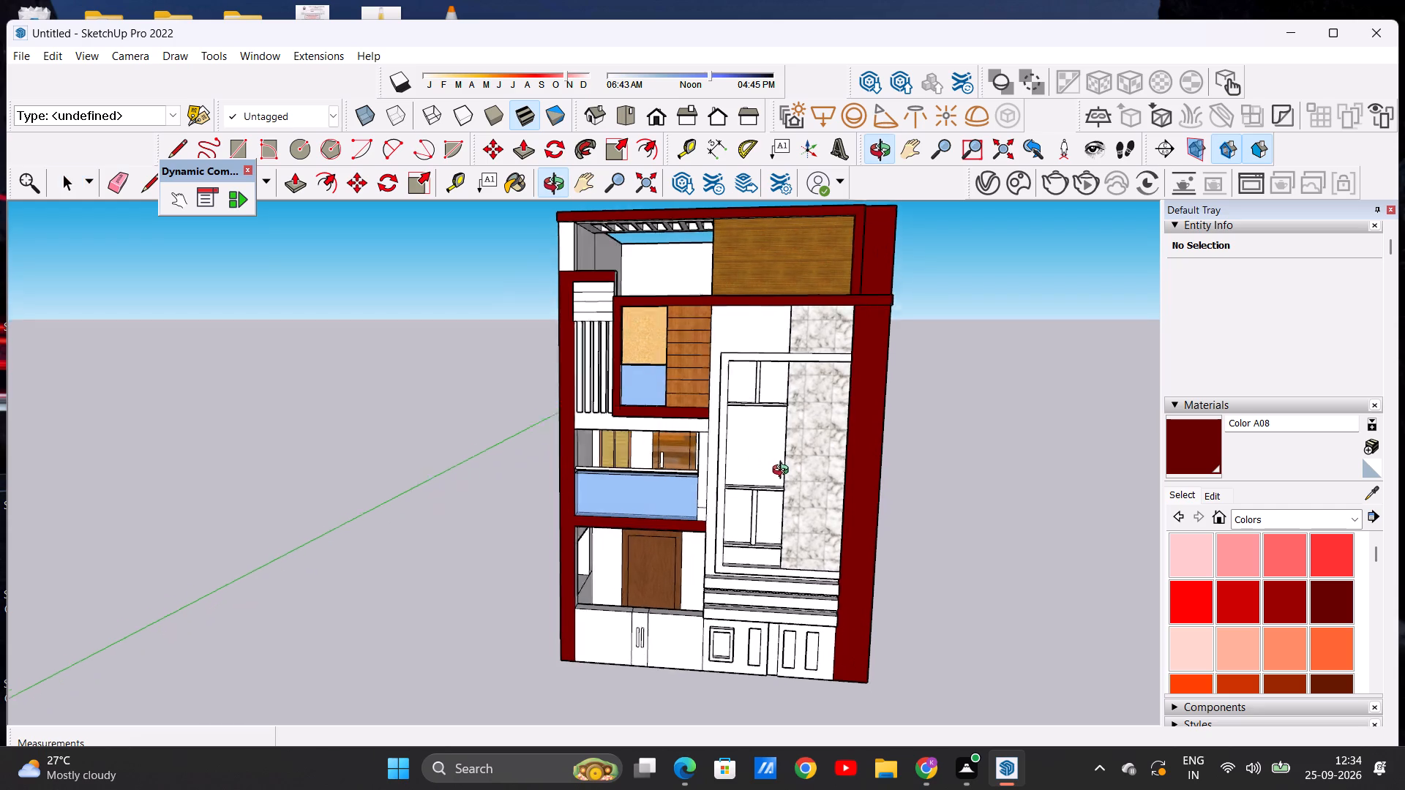
{"action": "middle_click_drag", "start_coordinate": [784, 472], "coordinate": [785, 481]}
Paint the middle recessed panel of the tall window frame, its balcony-side inner face and bottom ledge with Wood Veneer 01.
{"action": "scroll", "coordinate": [727, 451], "scroll_direction": "up", "scroll_amount": 2}
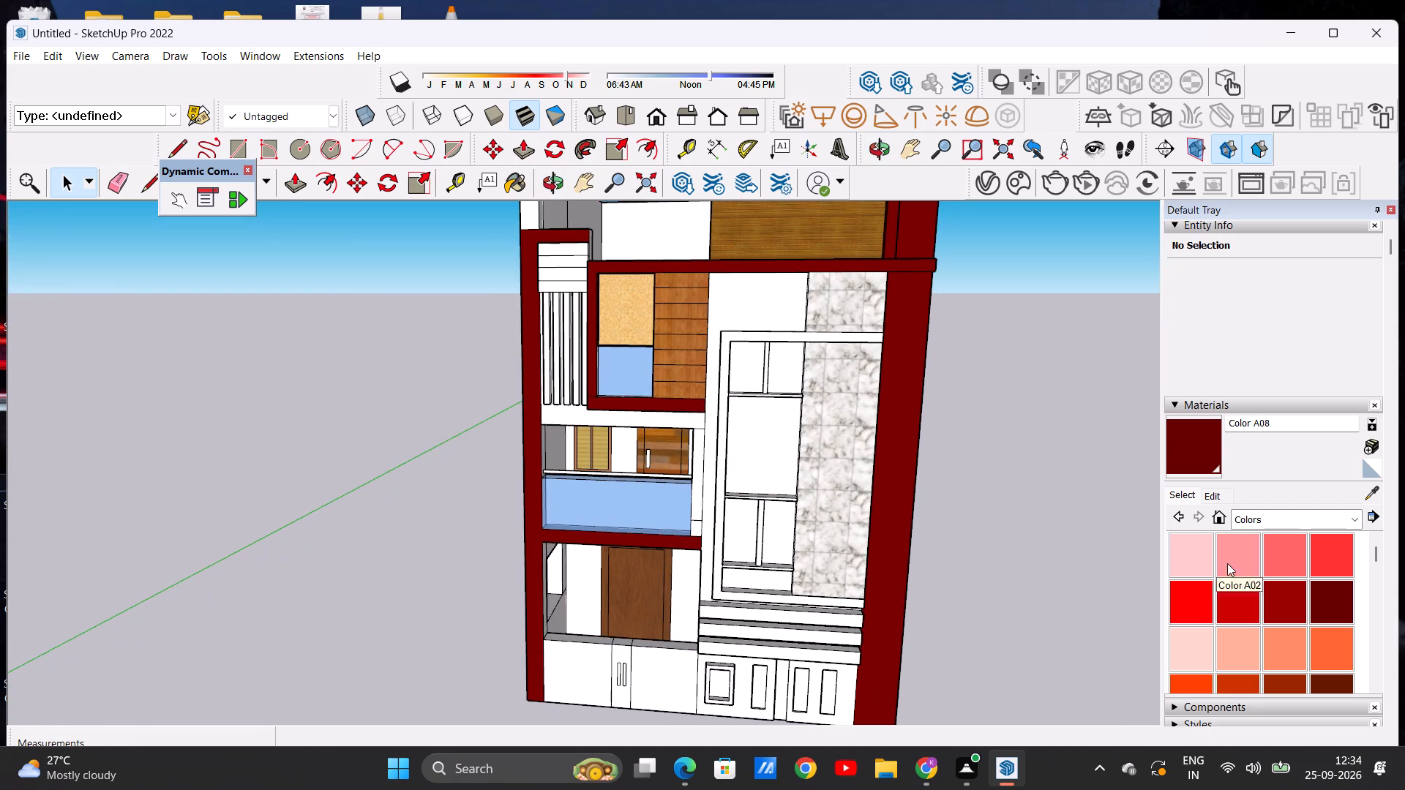
{"action": "scroll", "coordinate": [1264, 625], "scroll_direction": "up", "scroll_amount": 1}
{"action": "scroll", "coordinate": [1264, 625], "scroll_direction": "down", "scroll_amount": 1}
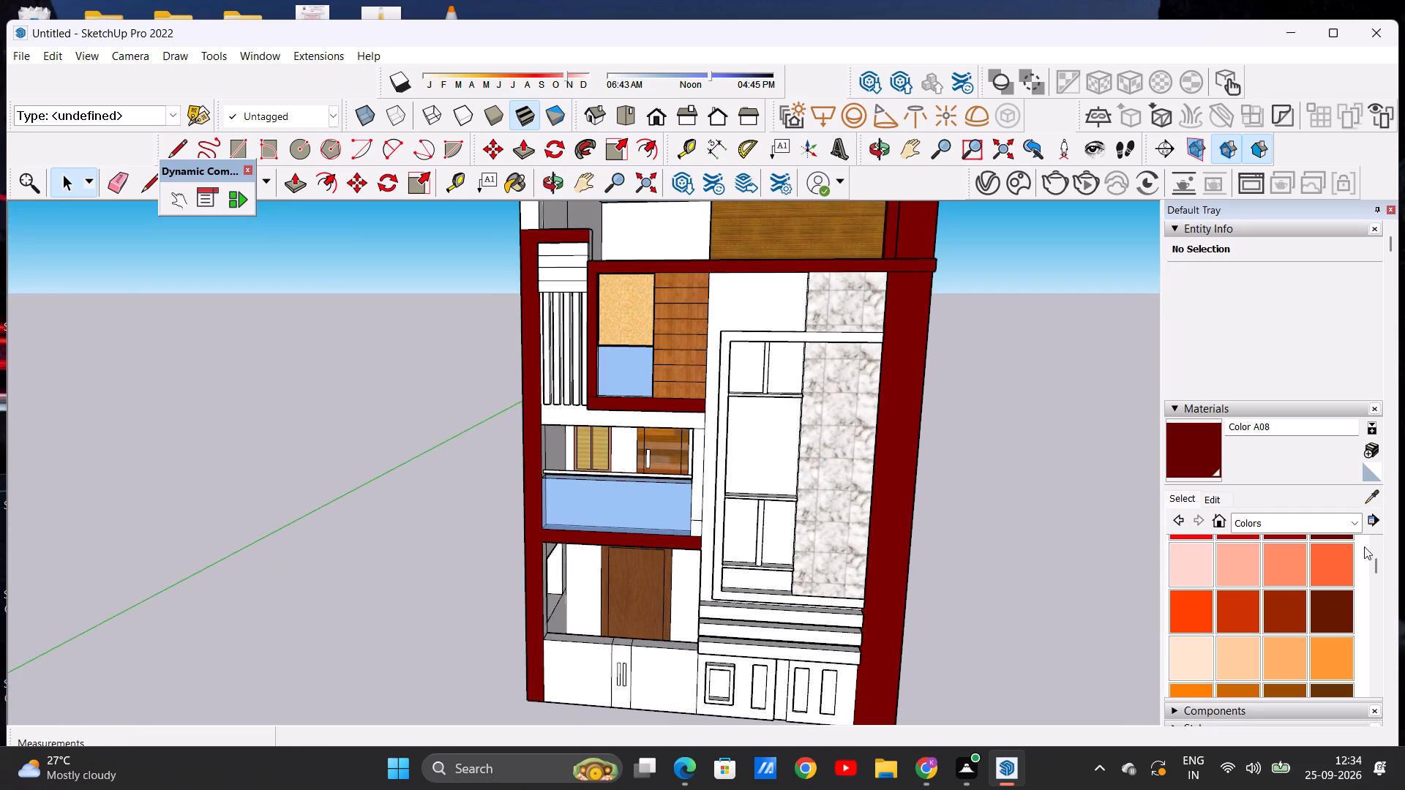
{"action": "left_click", "coordinate": [1352, 514]}
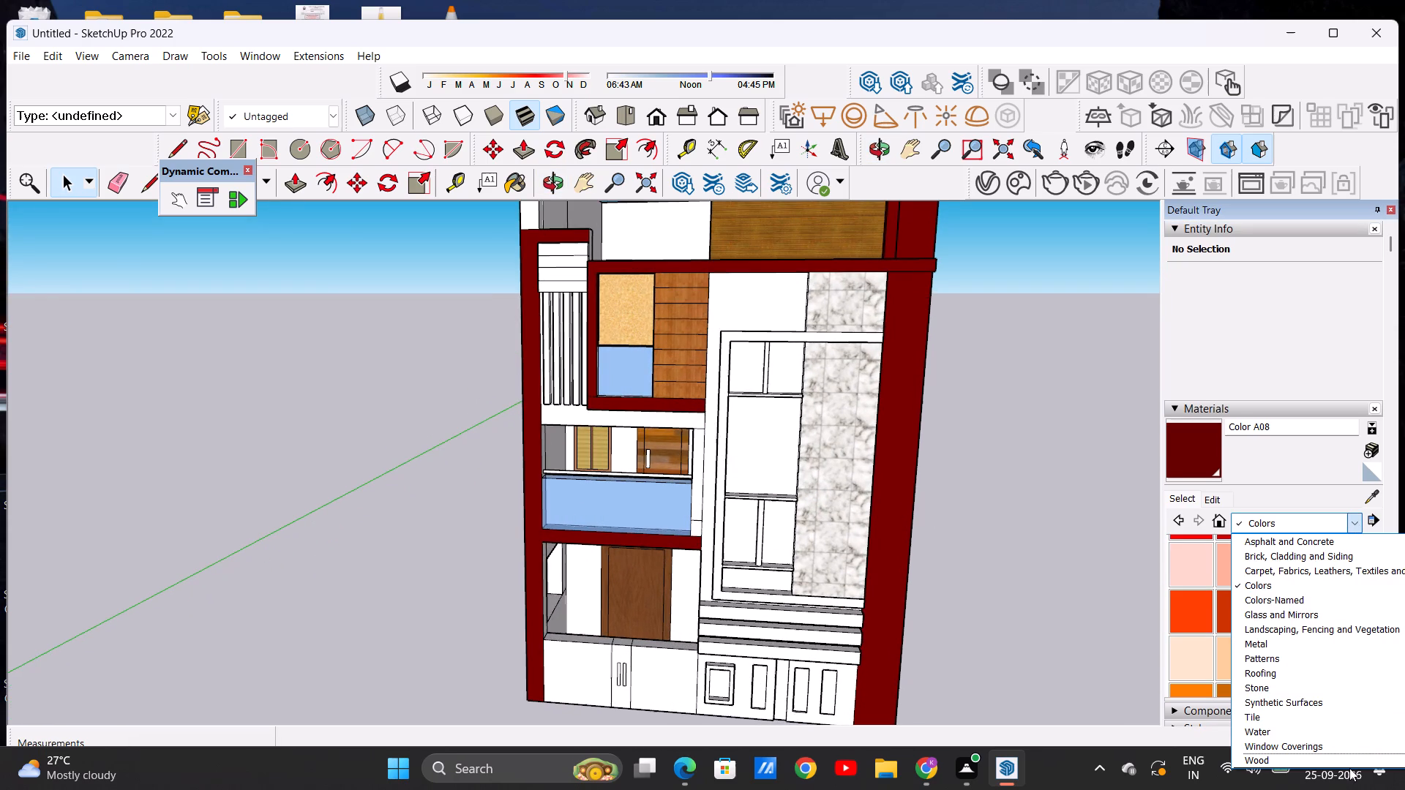
{"action": "left_click", "coordinate": [1349, 768]}
{"action": "left_click", "coordinate": [1296, 650]}
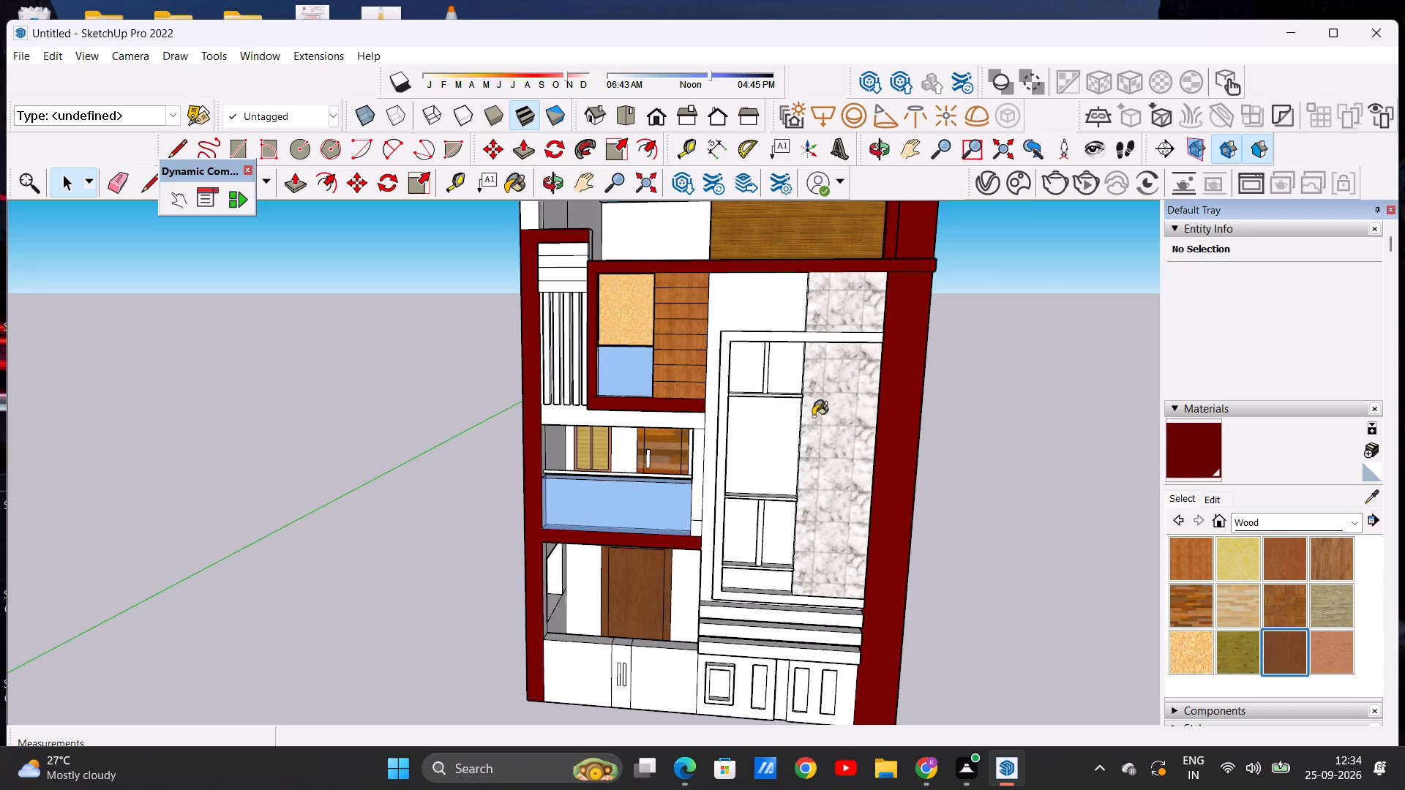
{"action": "scroll", "coordinate": [789, 431], "scroll_direction": "up", "scroll_amount": 6}
{"action": "left_click", "coordinate": [757, 448]}
{"action": "middle_click_drag", "start_coordinate": [738, 477], "coordinate": [593, 484]}
{"action": "scroll", "coordinate": [649, 448], "scroll_direction": "up", "scroll_amount": 7}
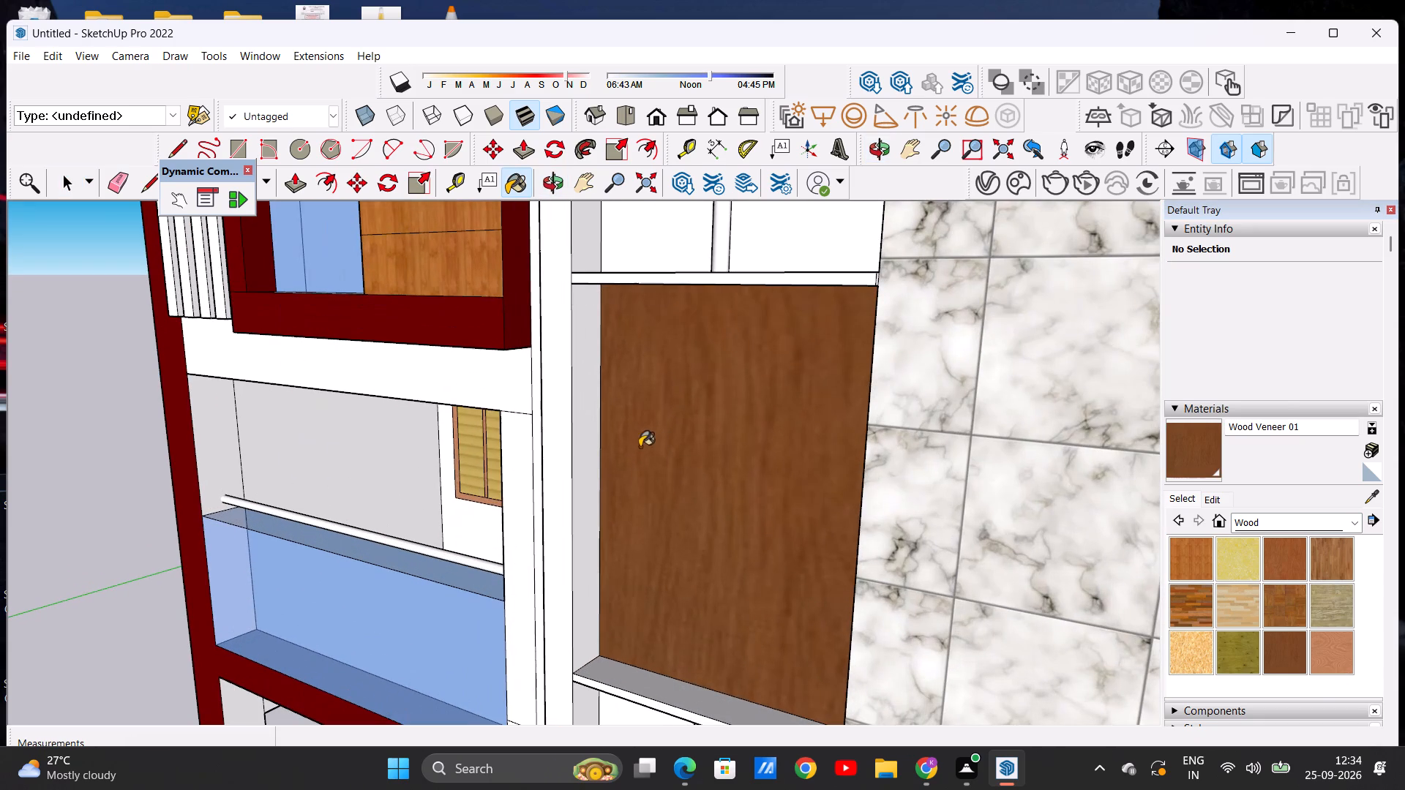
{"action": "left_click", "coordinate": [584, 474]}
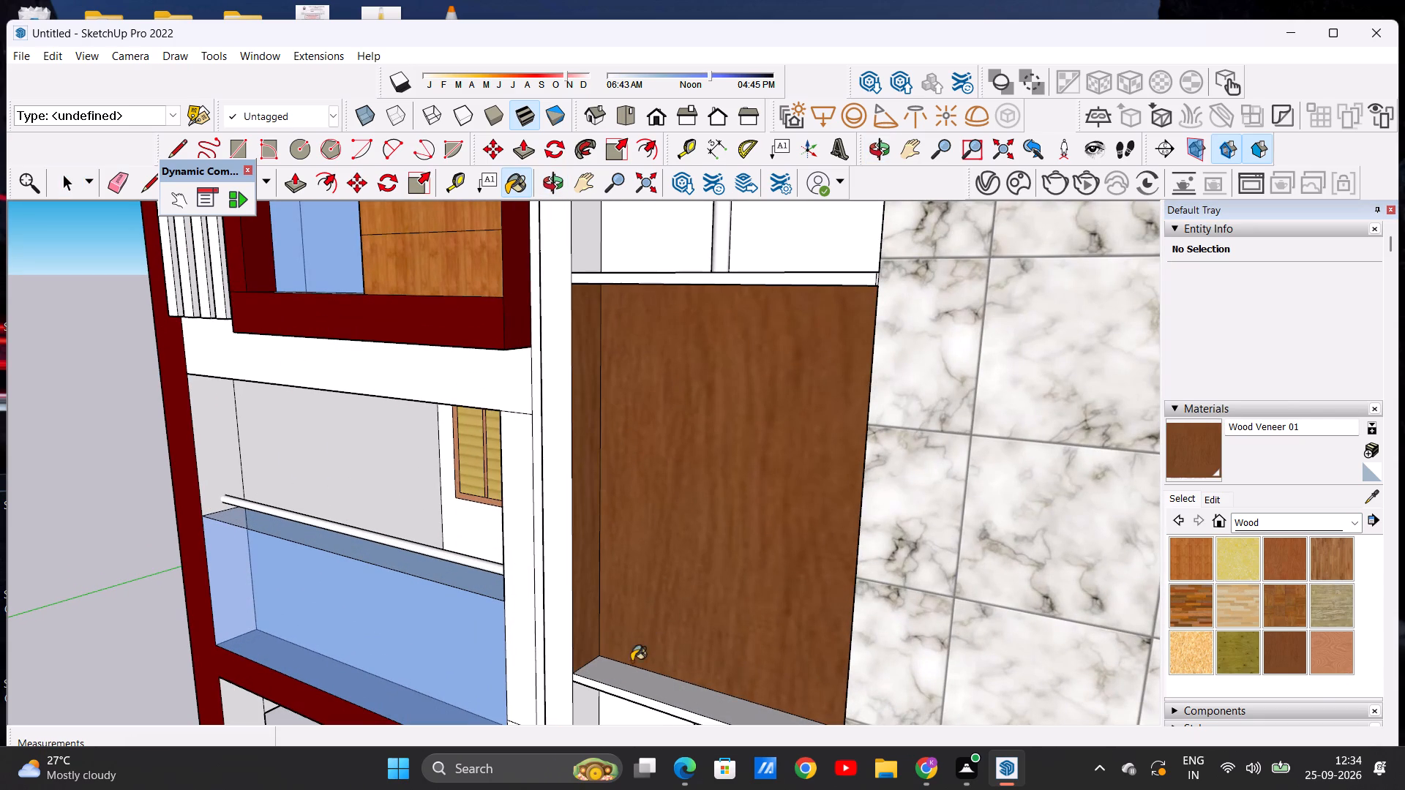
{"action": "left_click", "coordinate": [613, 674]}
Paint the middle recess's inner side face beside the marble tiles and its top inner face with Wood Veneer 01.
{"action": "scroll", "coordinate": [658, 497], "scroll_direction": "down", "scroll_amount": 7}
{"action": "middle_click_drag", "start_coordinate": [676, 475], "coordinate": [989, 486]}
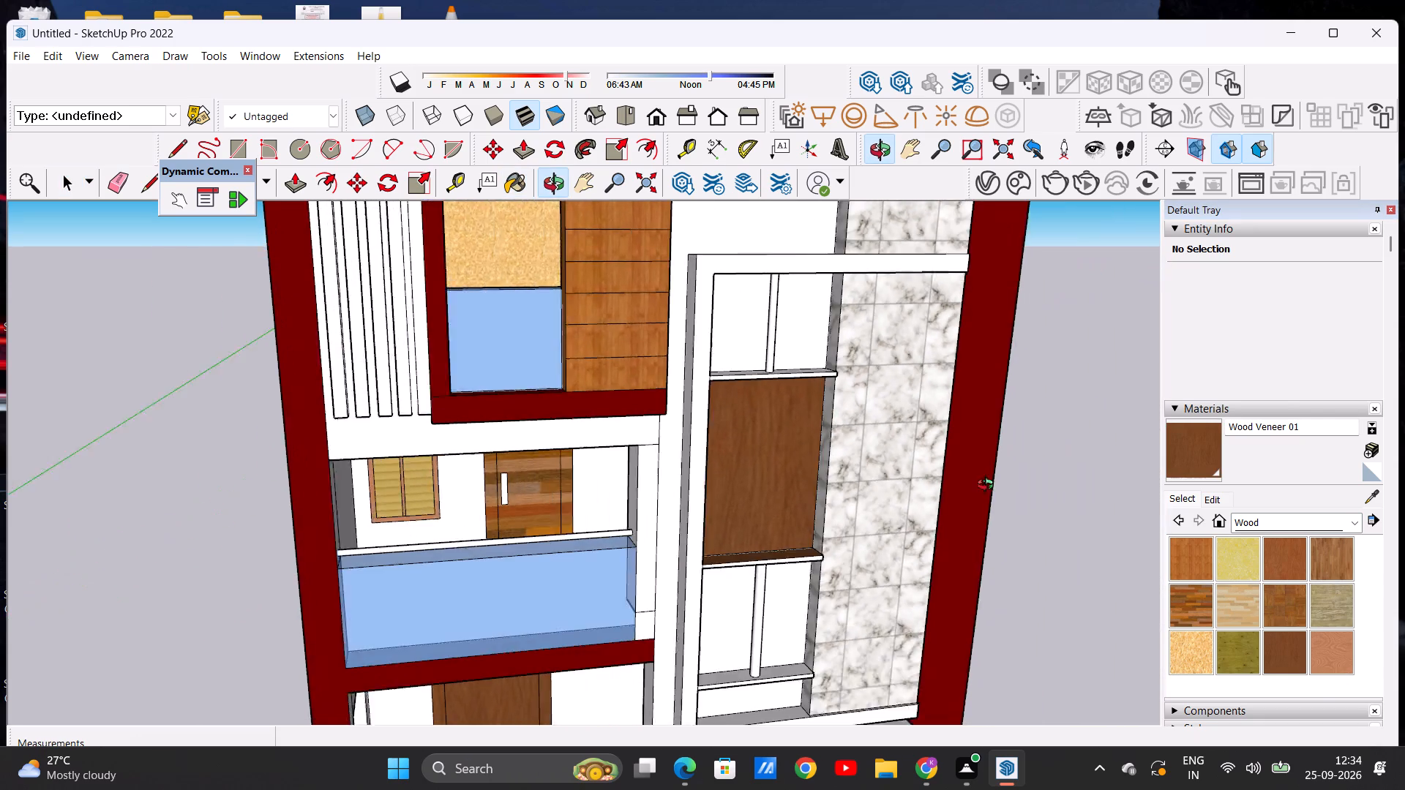
{"action": "middle_click_drag", "start_coordinate": [989, 486], "coordinate": [993, 486]}
{"action": "scroll", "coordinate": [854, 475], "scroll_direction": "up", "scroll_amount": 7}
{"action": "left_click", "coordinate": [778, 464]}
{"action": "scroll", "coordinate": [723, 489], "scroll_direction": "down", "scroll_amount": 7}
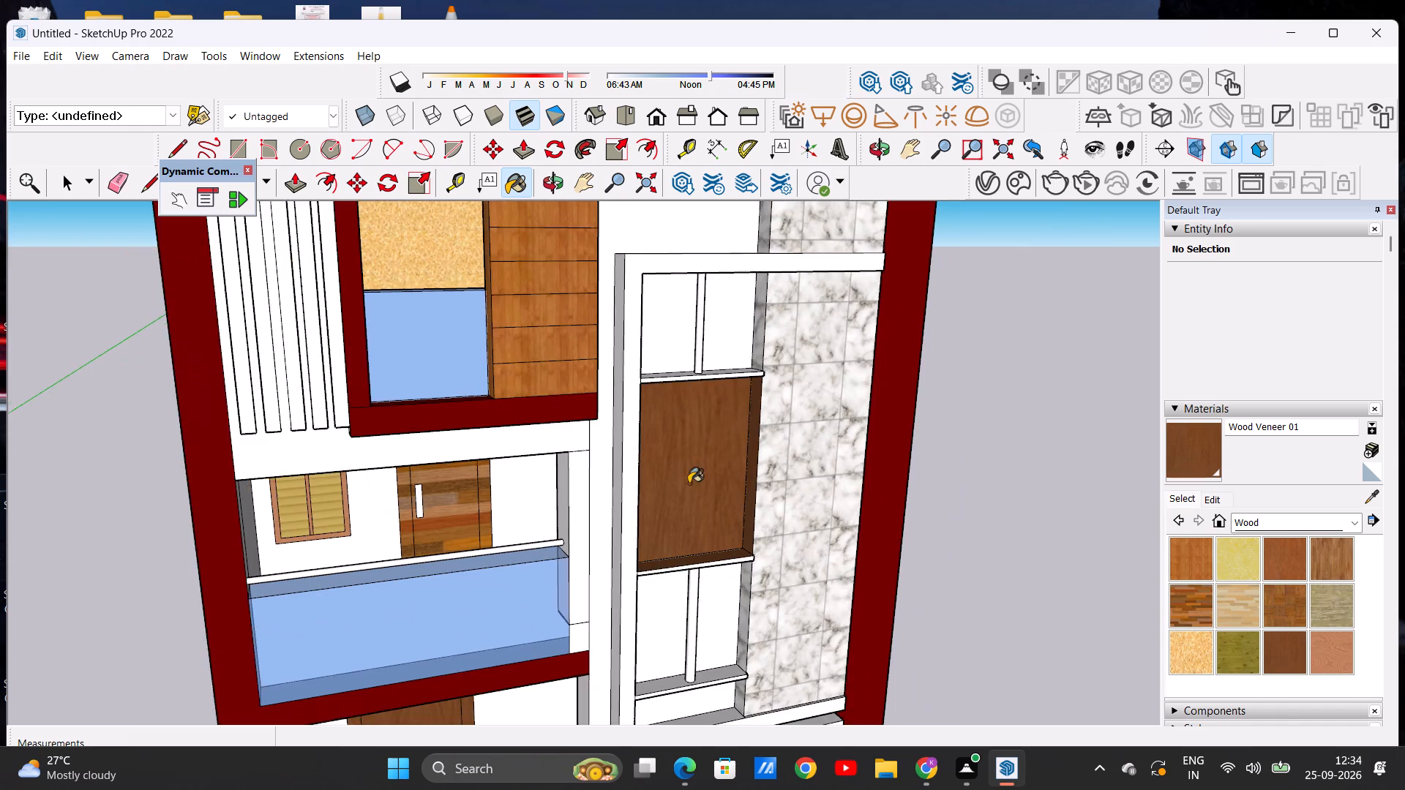
{"action": "middle_click_drag", "start_coordinate": [728, 515], "coordinate": [563, 275]}
{"action": "scroll", "coordinate": [588, 315], "scroll_direction": "up", "scroll_amount": 12}
{"action": "left_click", "coordinate": [578, 317]}
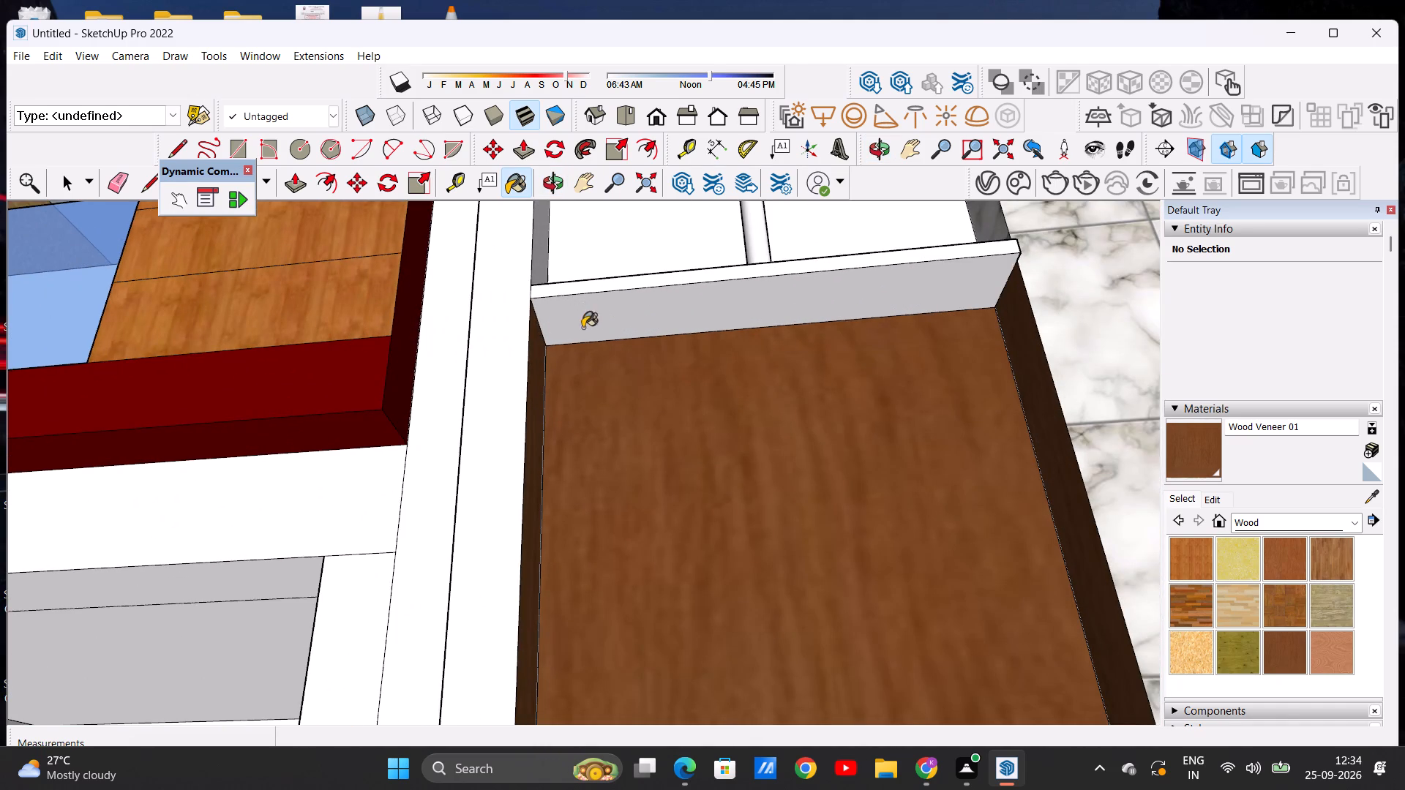
Paint the bottom recess of the tall window frame, including its back panel, balcony-side inner face and bottom ledge, with Wood Veneer 01.
{"action": "scroll", "coordinate": [599, 364], "scroll_direction": "down", "scroll_amount": 12}
{"action": "middle_click_drag", "start_coordinate": [610, 389], "coordinate": [632, 483]}
{"action": "scroll", "coordinate": [632, 483], "scroll_direction": "down", "scroll_amount": 5}
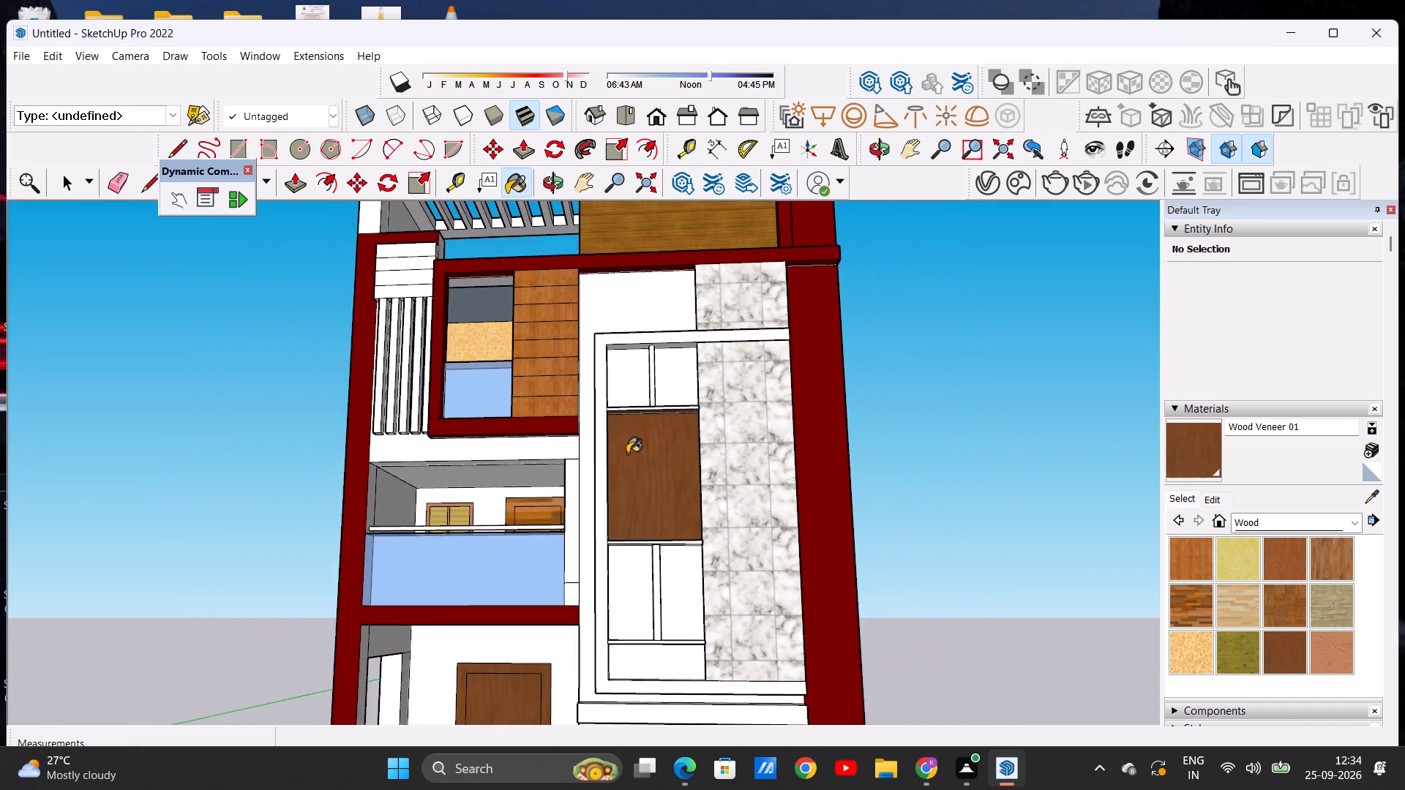
{"action": "scroll", "coordinate": [627, 454], "scroll_direction": "down", "scroll_amount": 12}
{"action": "scroll", "coordinate": [664, 494], "scroll_direction": "up", "scroll_amount": 8}
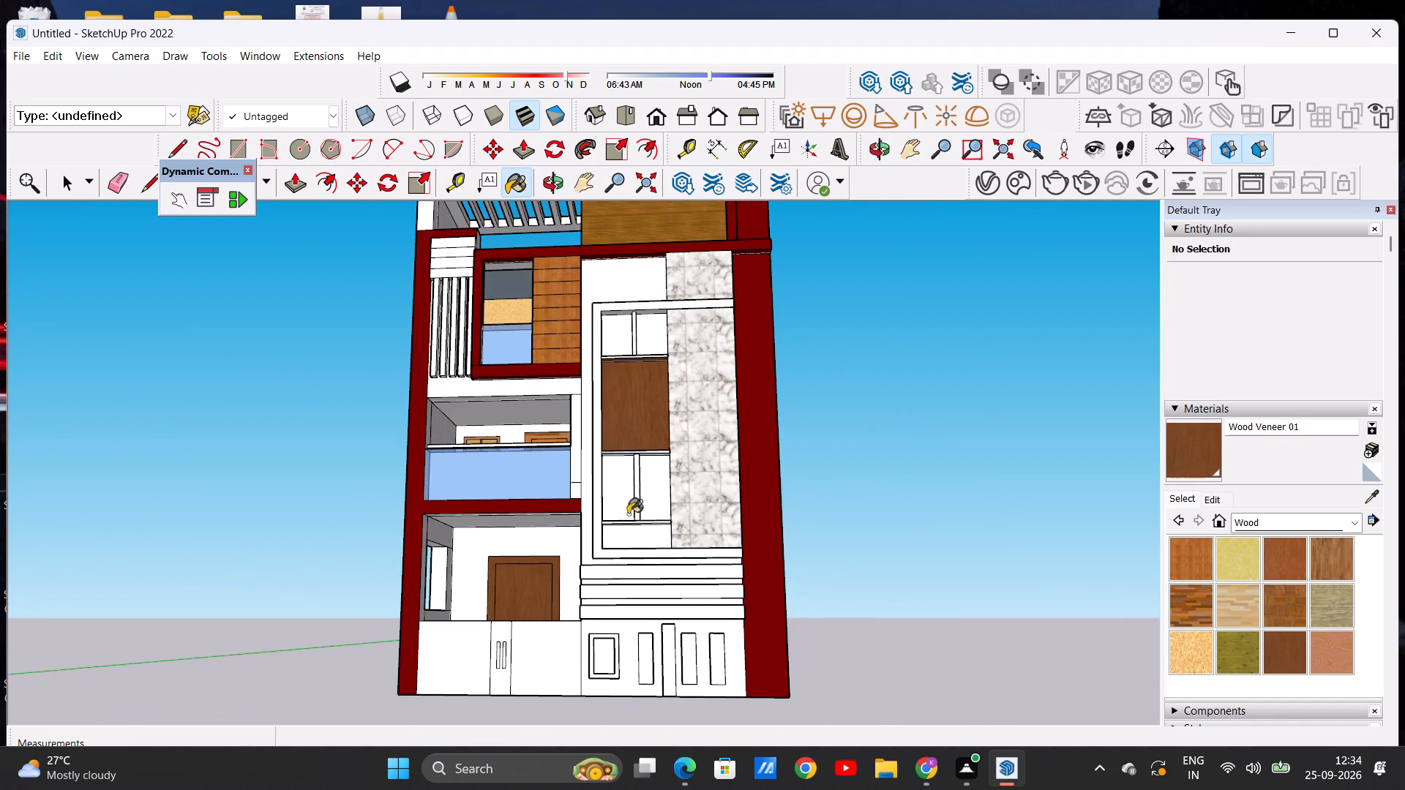
{"action": "scroll", "coordinate": [566, 732], "scroll_direction": "up", "scroll_amount": 6}
{"action": "scroll", "coordinate": [621, 484], "scroll_direction": "up", "scroll_amount": 14}
{"action": "left_click", "coordinate": [628, 519]}
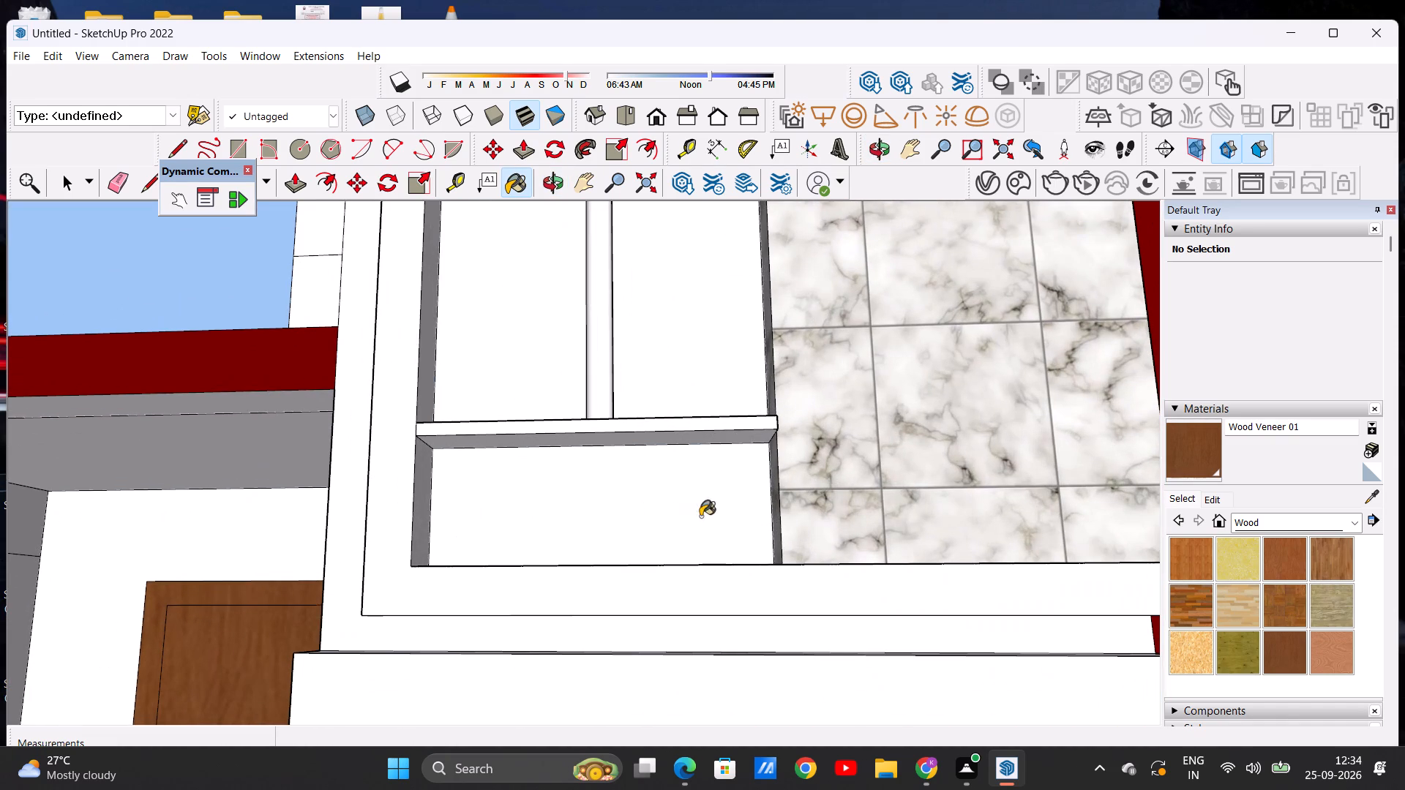
{"action": "middle_click_drag", "start_coordinate": [700, 516], "coordinate": [542, 571]}
{"action": "scroll", "coordinate": [360, 552], "scroll_direction": "up", "scroll_amount": 5}
{"action": "left_click", "coordinate": [356, 548]}
{"action": "left_click", "coordinate": [400, 619]}
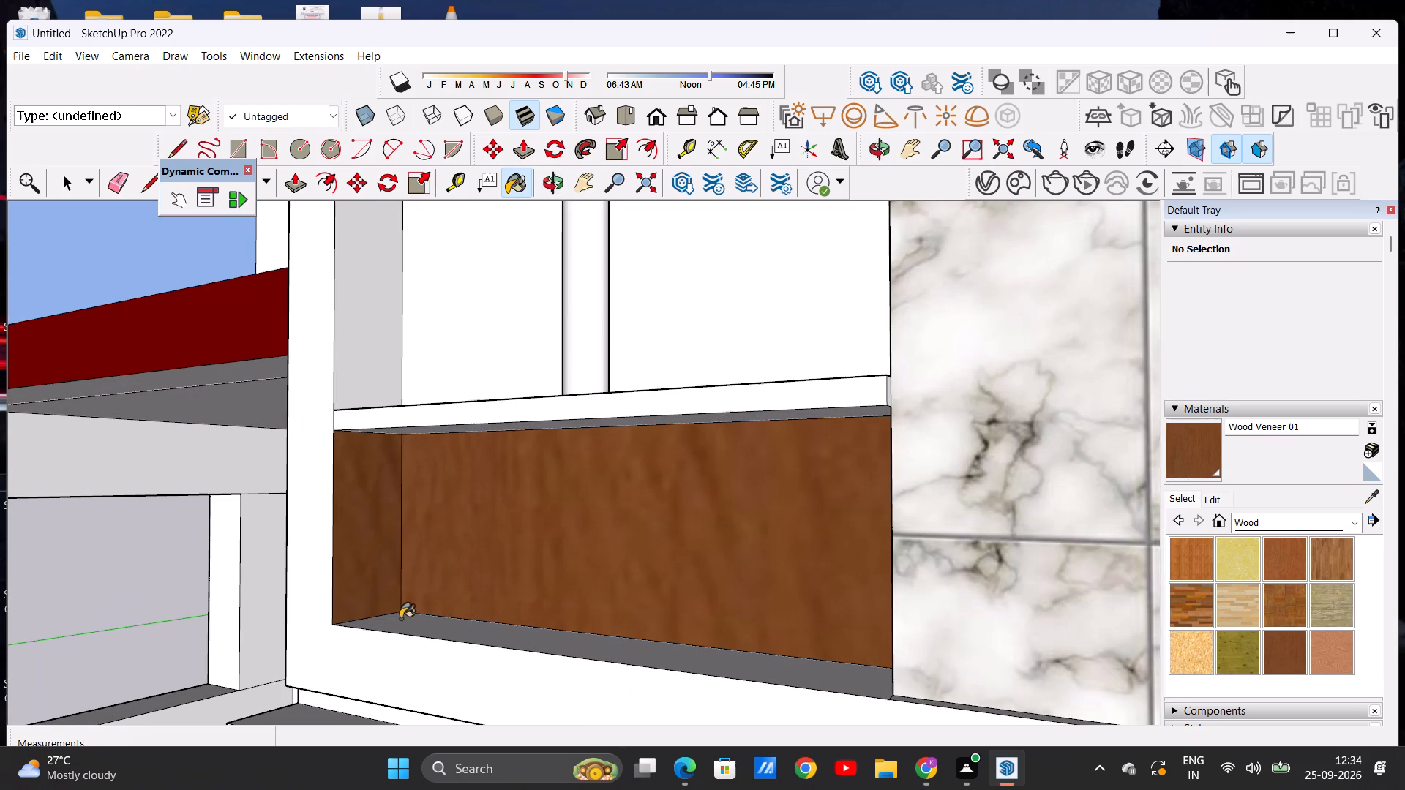
Paint the bottom recess's inner side face beside the marble tiles and its top inner face with Wood Veneer 01.
{"action": "middle_click_drag", "start_coordinate": [482, 606], "coordinate": [902, 619]}
{"action": "scroll", "coordinate": [852, 567], "scroll_direction": "up", "scroll_amount": 3}
{"action": "left_click", "coordinate": [793, 556]}
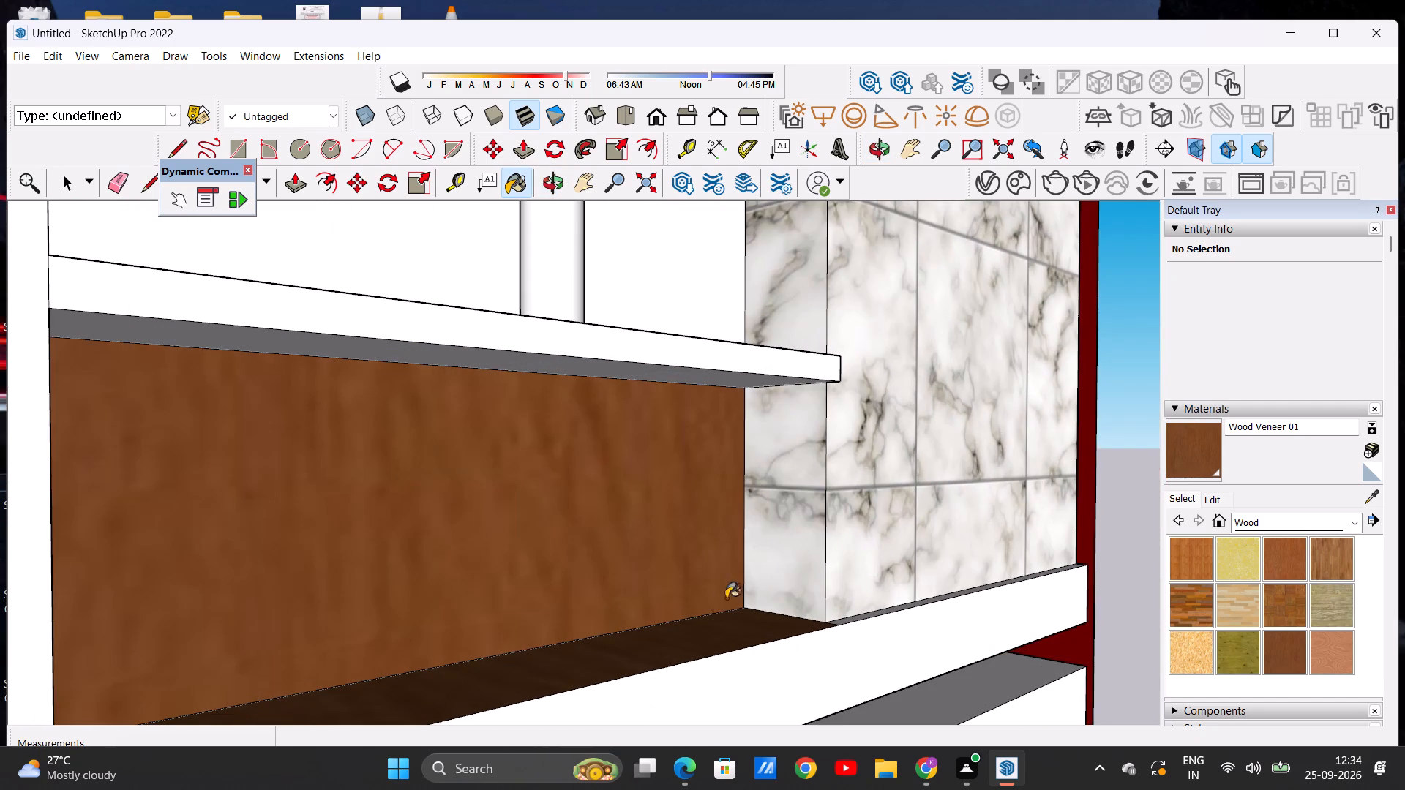
{"action": "middle_click_drag", "start_coordinate": [707, 625], "coordinate": [651, 470]}
{"action": "scroll", "coordinate": [692, 313], "scroll_direction": "up", "scroll_amount": 2}
{"action": "left_click", "coordinate": [663, 342]}
{"action": "scroll", "coordinate": [692, 414], "scroll_direction": "down", "scroll_amount": 12}
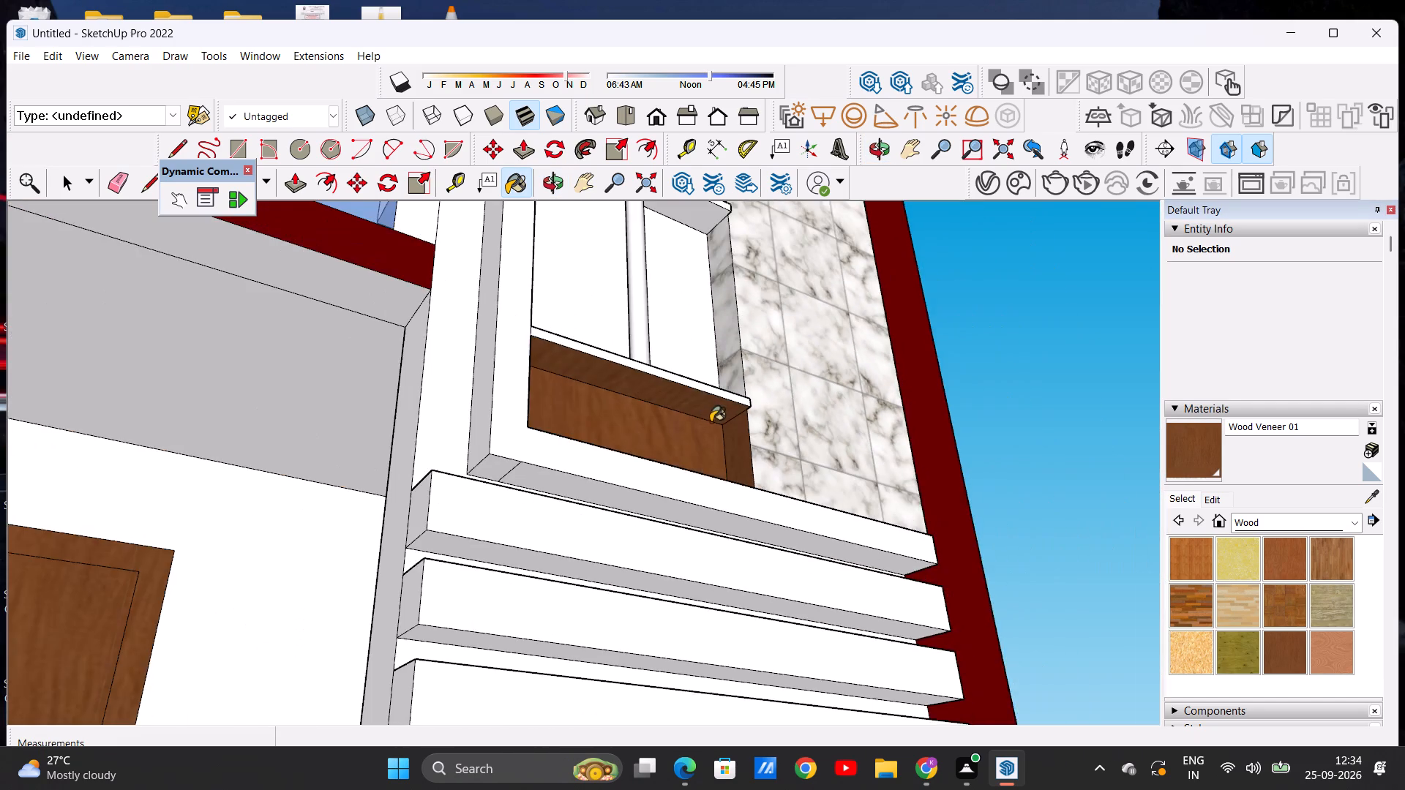
{"action": "middle_click_drag", "start_coordinate": [712, 429], "coordinate": [629, 535]}
{"action": "scroll", "coordinate": [639, 522], "scroll_direction": "down", "scroll_amount": 18}
{"action": "middle_click_drag", "start_coordinate": [691, 499], "coordinate": [681, 500]}
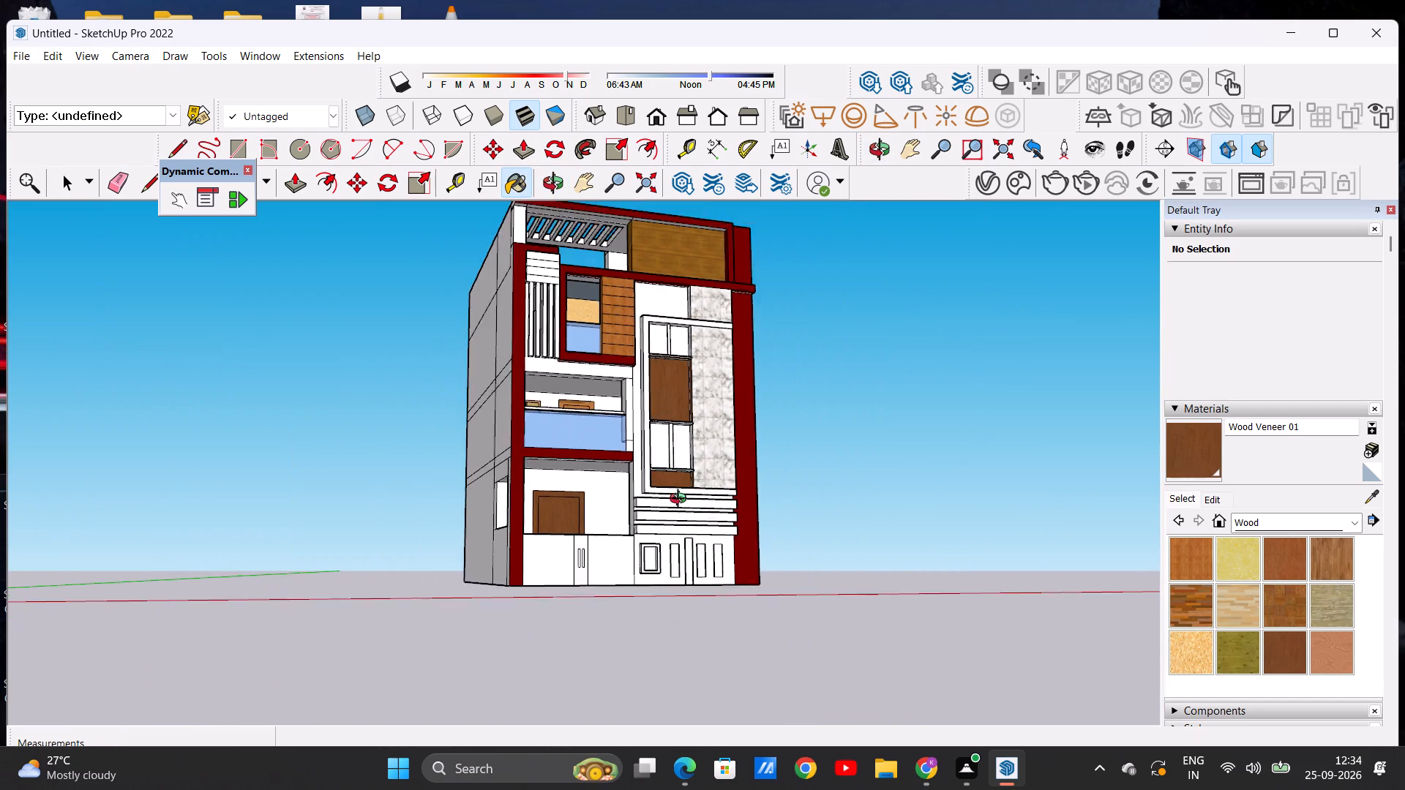
{"action": "middle_click_drag", "start_coordinate": [681, 500], "coordinate": [548, 594]}
{"action": "scroll", "coordinate": [680, 385], "scroll_direction": "up", "scroll_amount": 3}
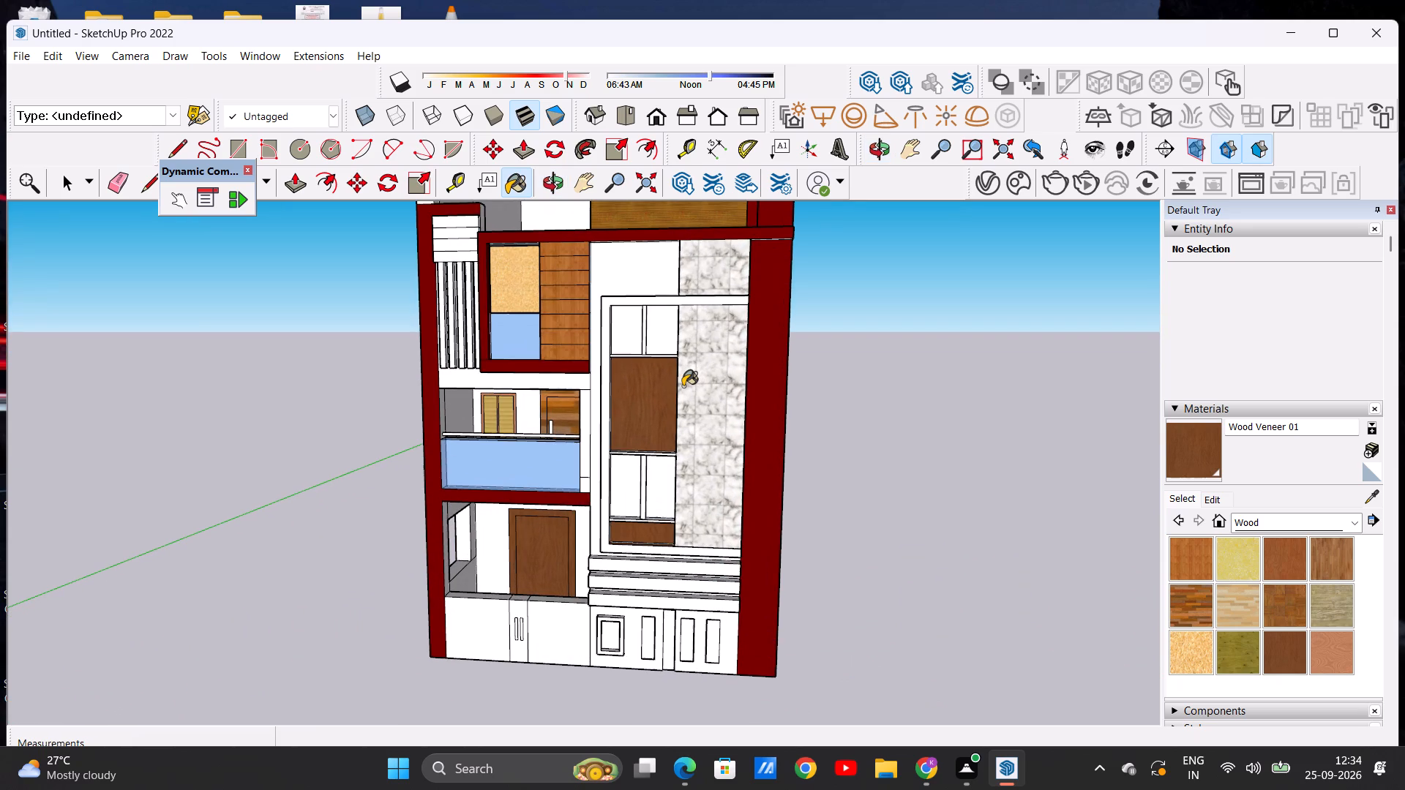
{"action": "key", "text": "space"}
Paint the lower and upper window panes of the tall frame with Blinds Cellular White from the Window Coverings materials.
{"action": "left_click", "coordinate": [1352, 527]}
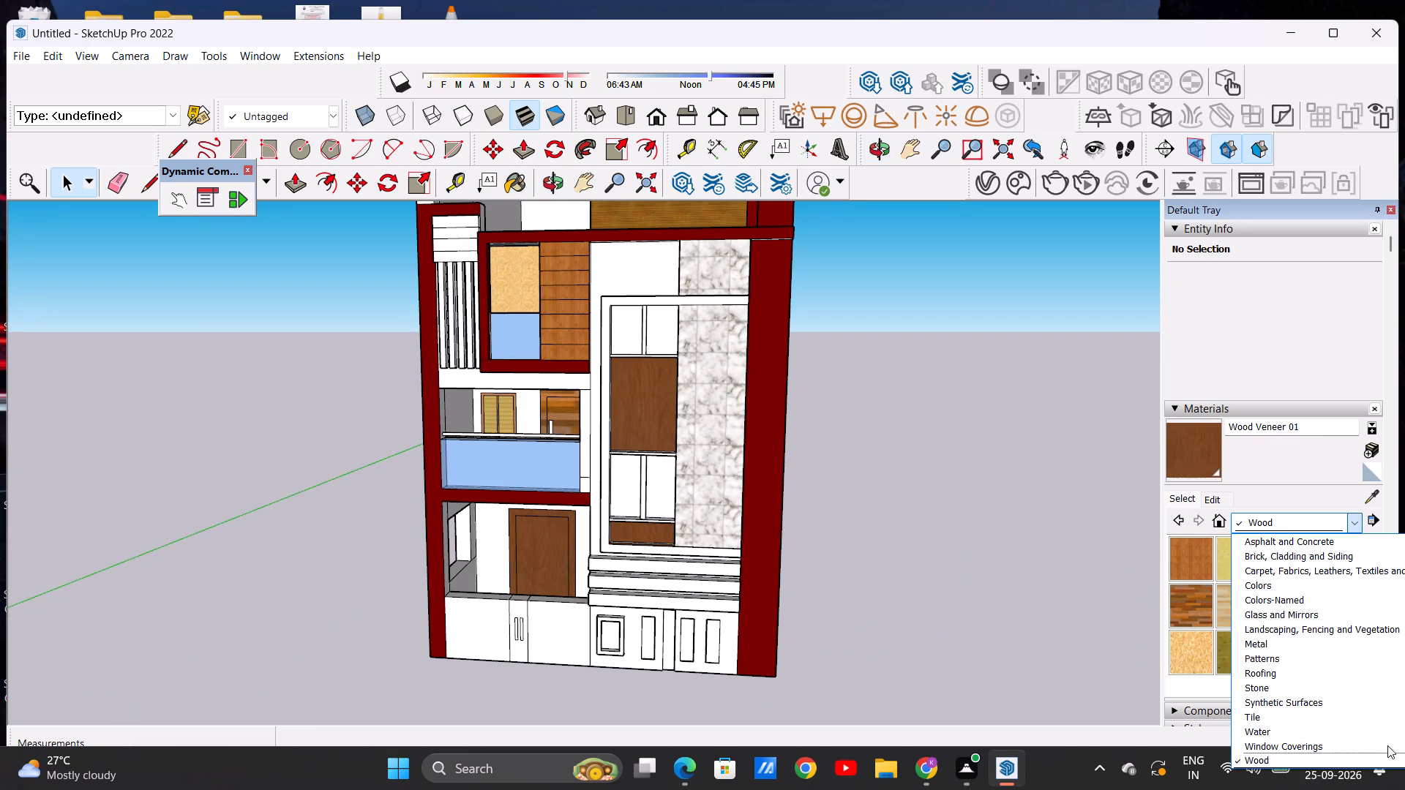
{"action": "left_click", "coordinate": [1387, 745]}
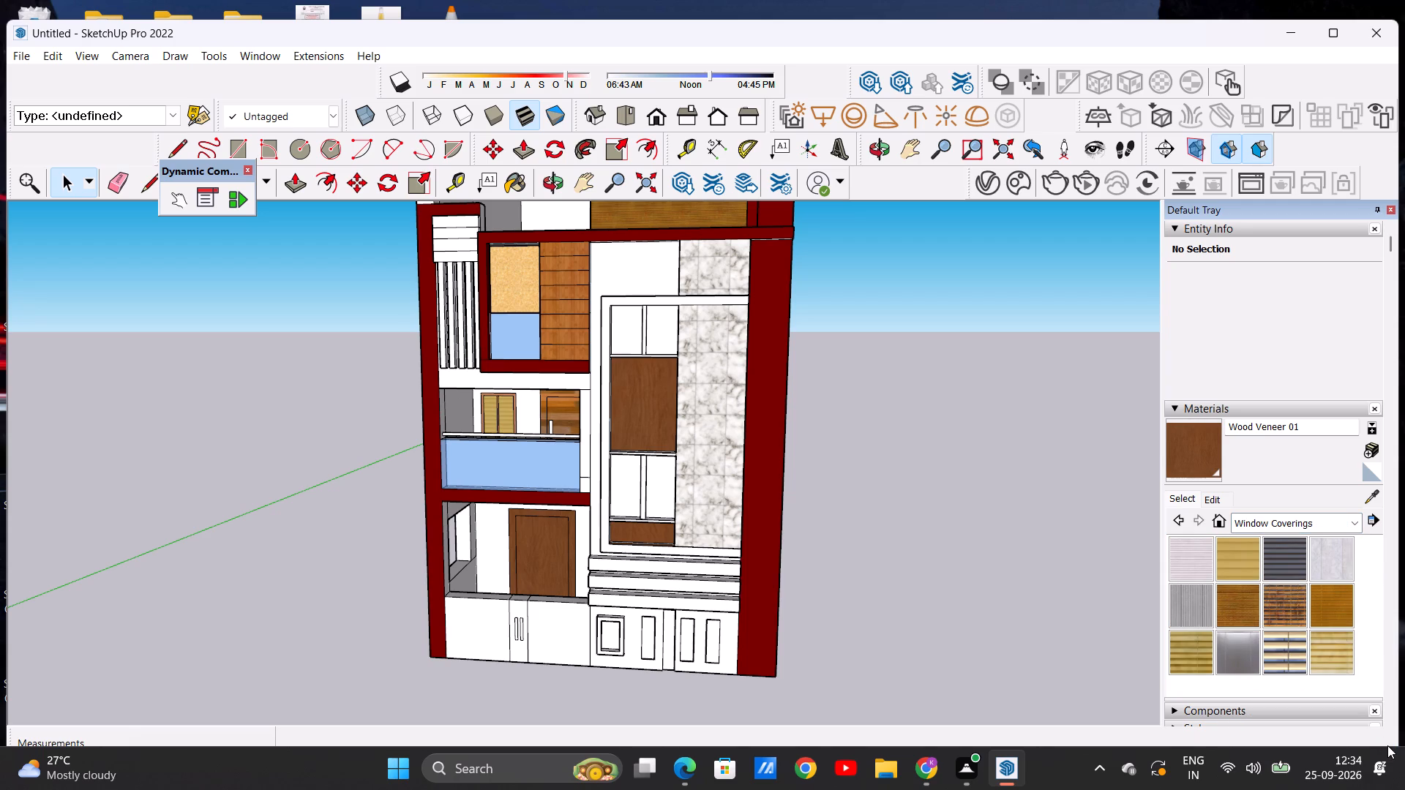
{"action": "left_click", "coordinate": [1201, 552]}
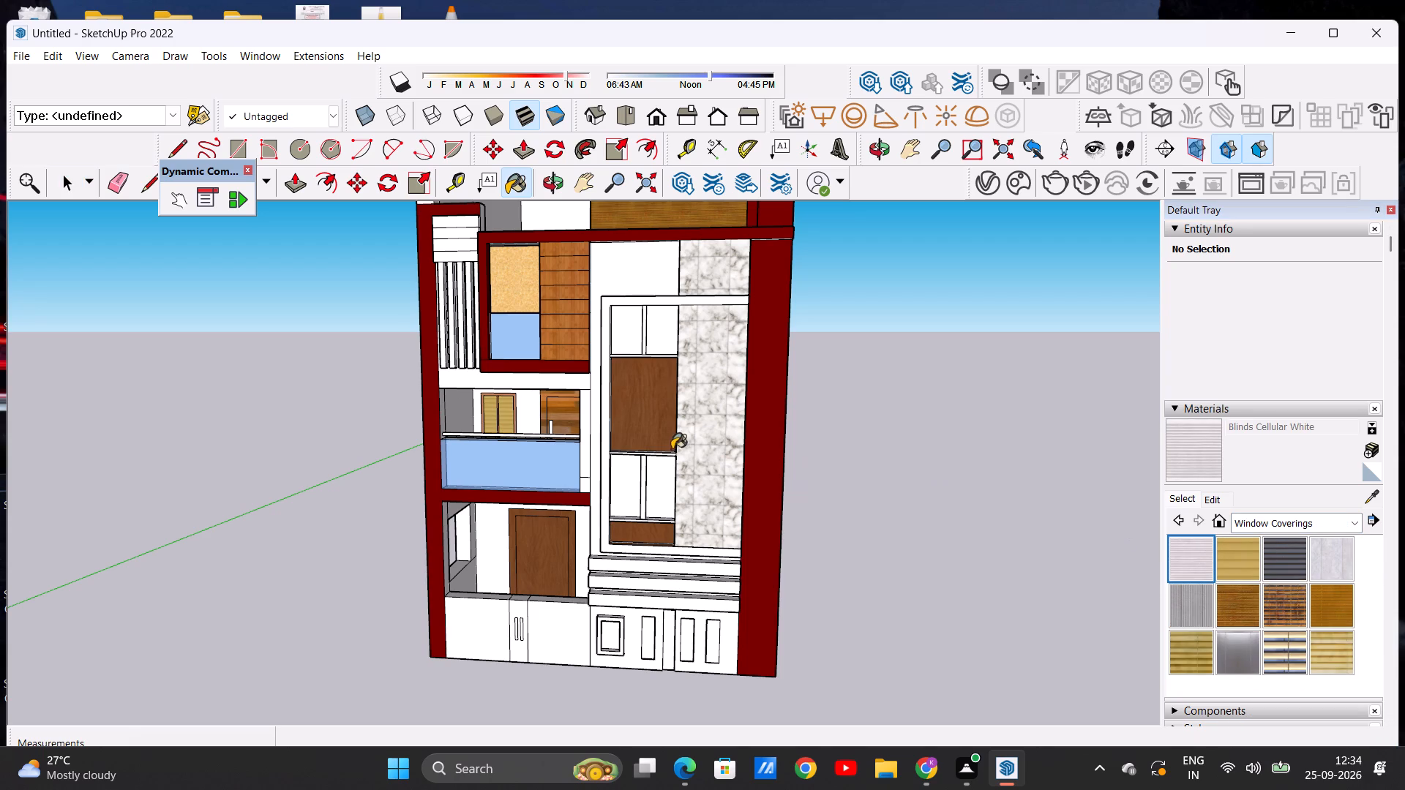
{"action": "scroll", "coordinate": [645, 494], "scroll_direction": "up", "scroll_amount": 6}
{"action": "scroll", "coordinate": [655, 513], "scroll_direction": "down", "scroll_amount": 6}
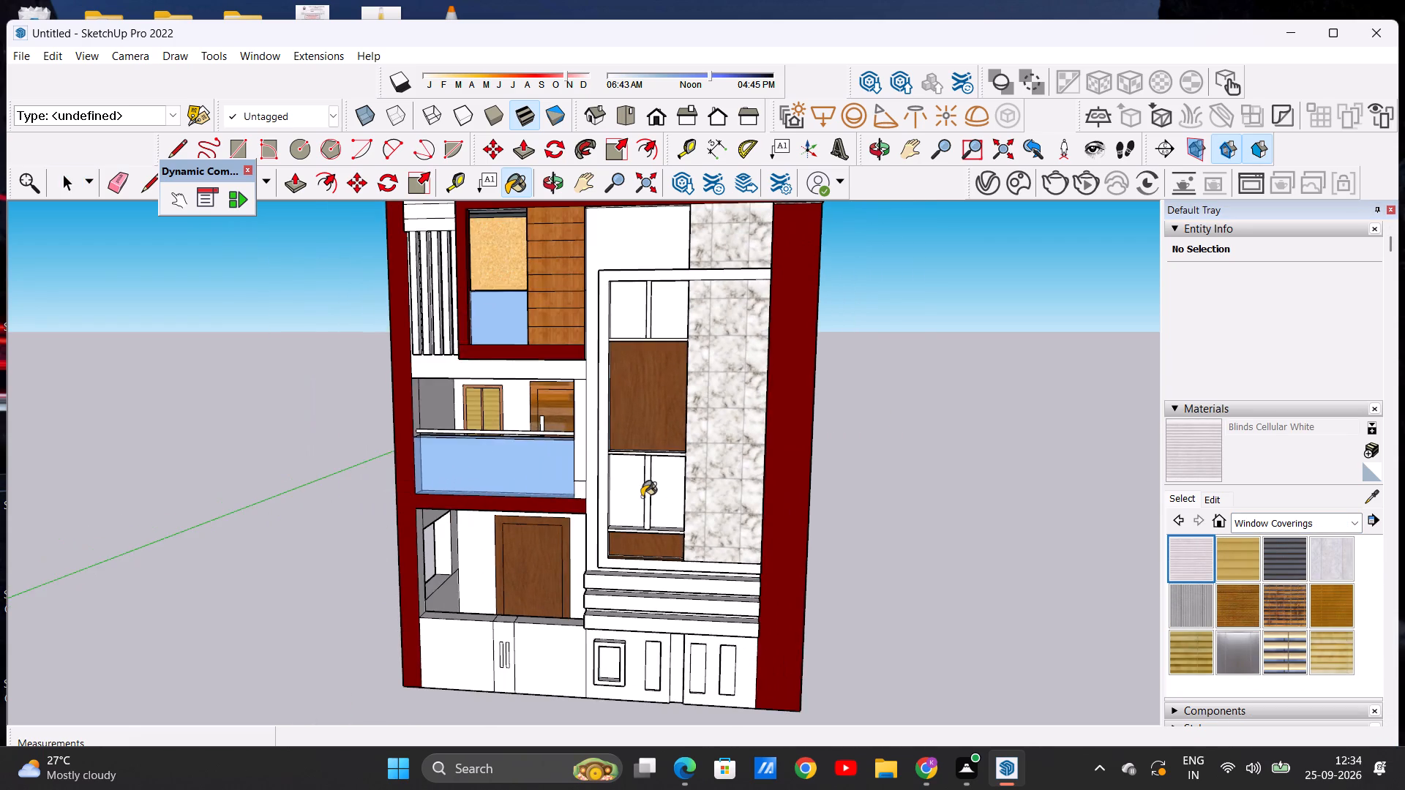
{"action": "scroll", "coordinate": [640, 496], "scroll_direction": "up", "scroll_amount": 6}
{"action": "left_click", "coordinate": [621, 492]}
{"action": "scroll", "coordinate": [650, 529], "scroll_direction": "down", "scroll_amount": 6}
{"action": "scroll", "coordinate": [640, 329], "scroll_direction": "up", "scroll_amount": 6}
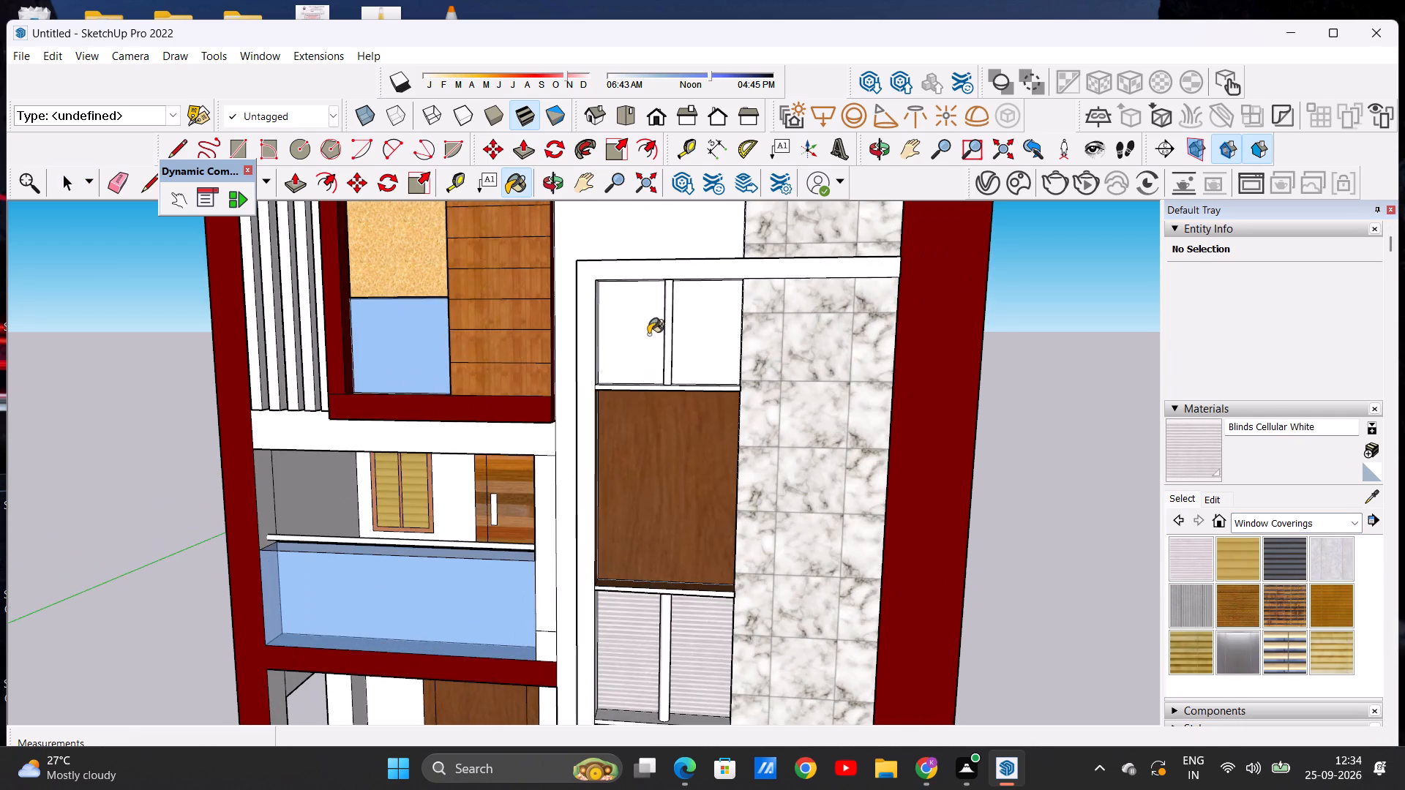
{"action": "left_click", "coordinate": [647, 336]}
{"action": "scroll", "coordinate": [637, 376], "scroll_direction": "down", "scroll_amount": 12}
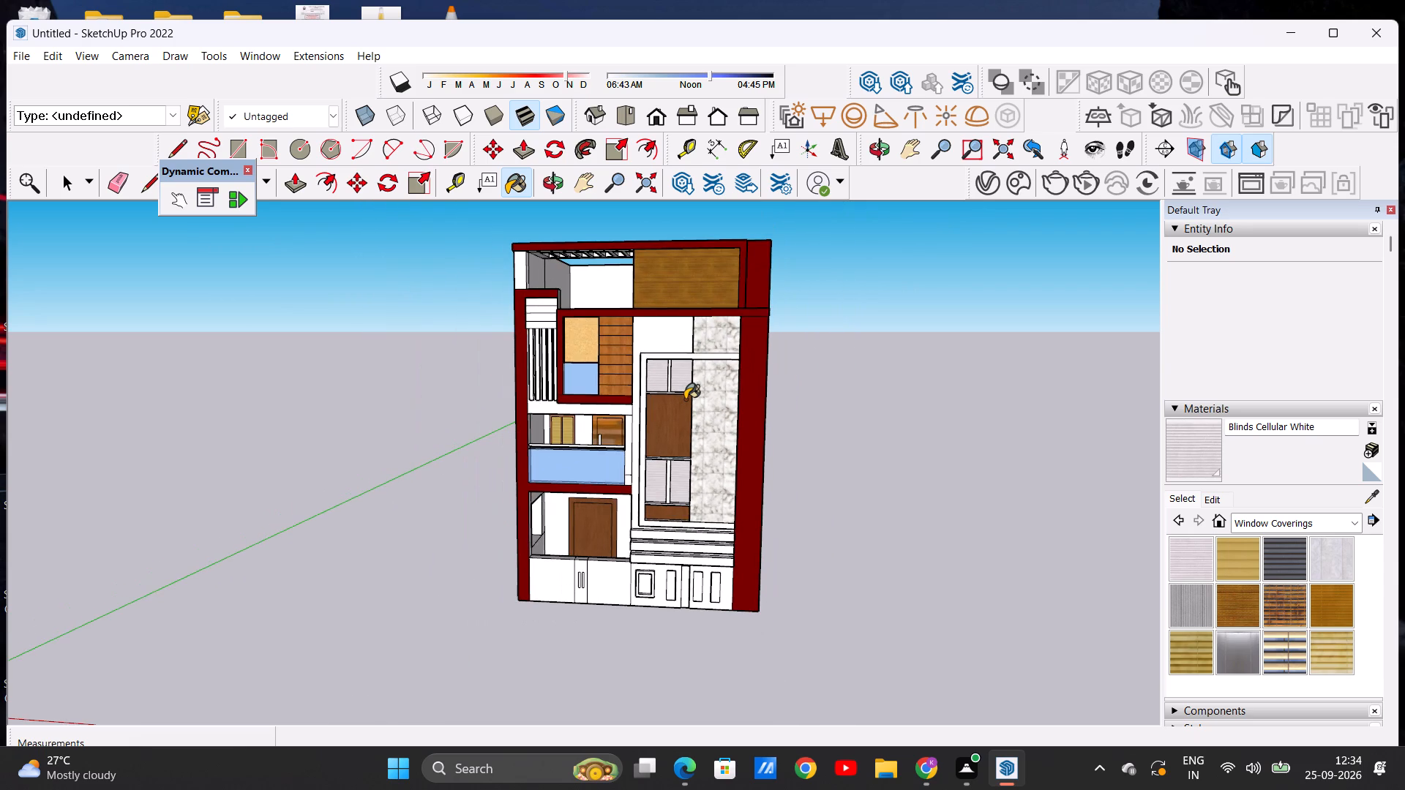
{"action": "scroll", "coordinate": [646, 424], "scroll_direction": "up", "scroll_amount": 6}
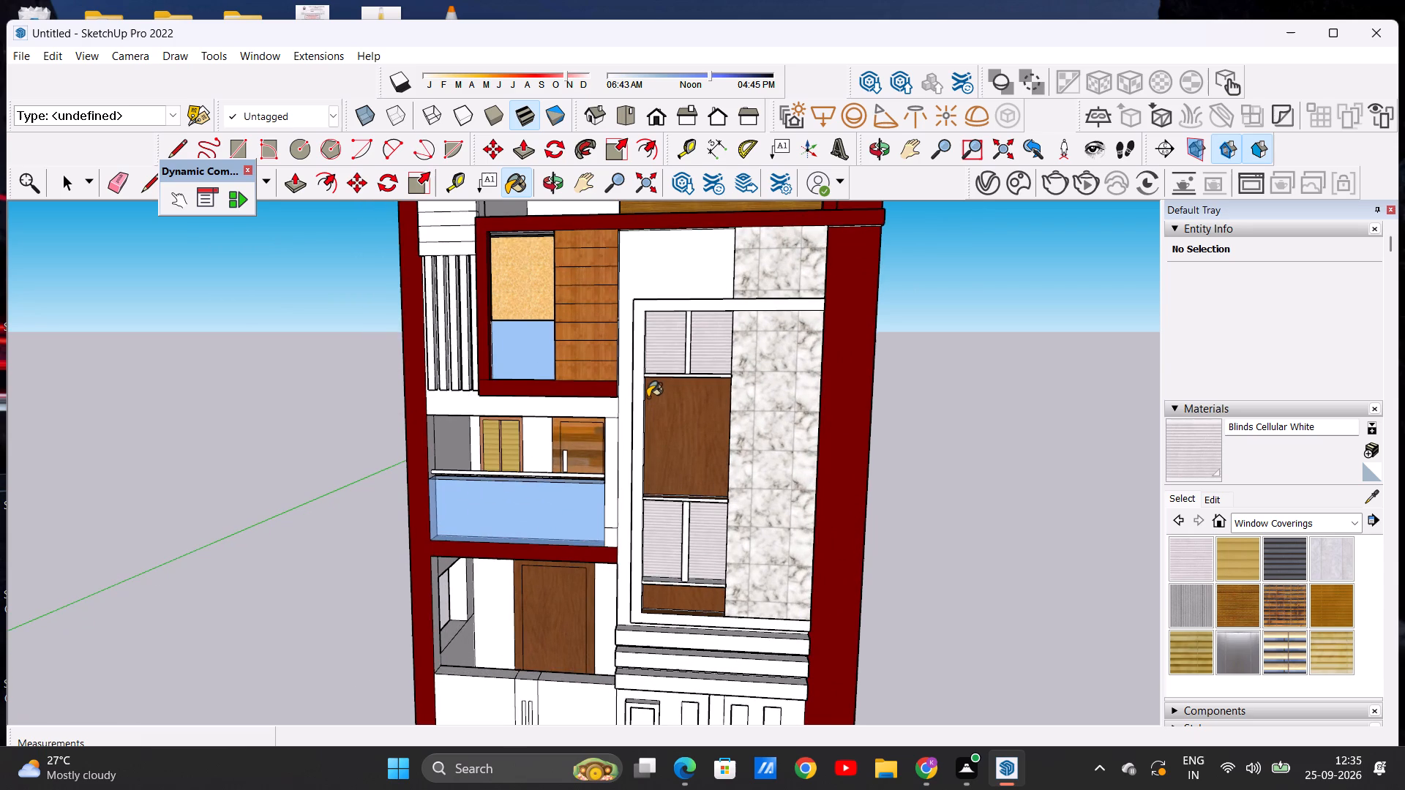
{"action": "key", "text": "space"}
Paint the white wall around the top and balcony side of the tall window frame with Color A08.
{"action": "scroll", "coordinate": [750, 358], "scroll_direction": "down", "scroll_amount": 12}
{"action": "middle_click_drag", "start_coordinate": [697, 359], "coordinate": [708, 405]}
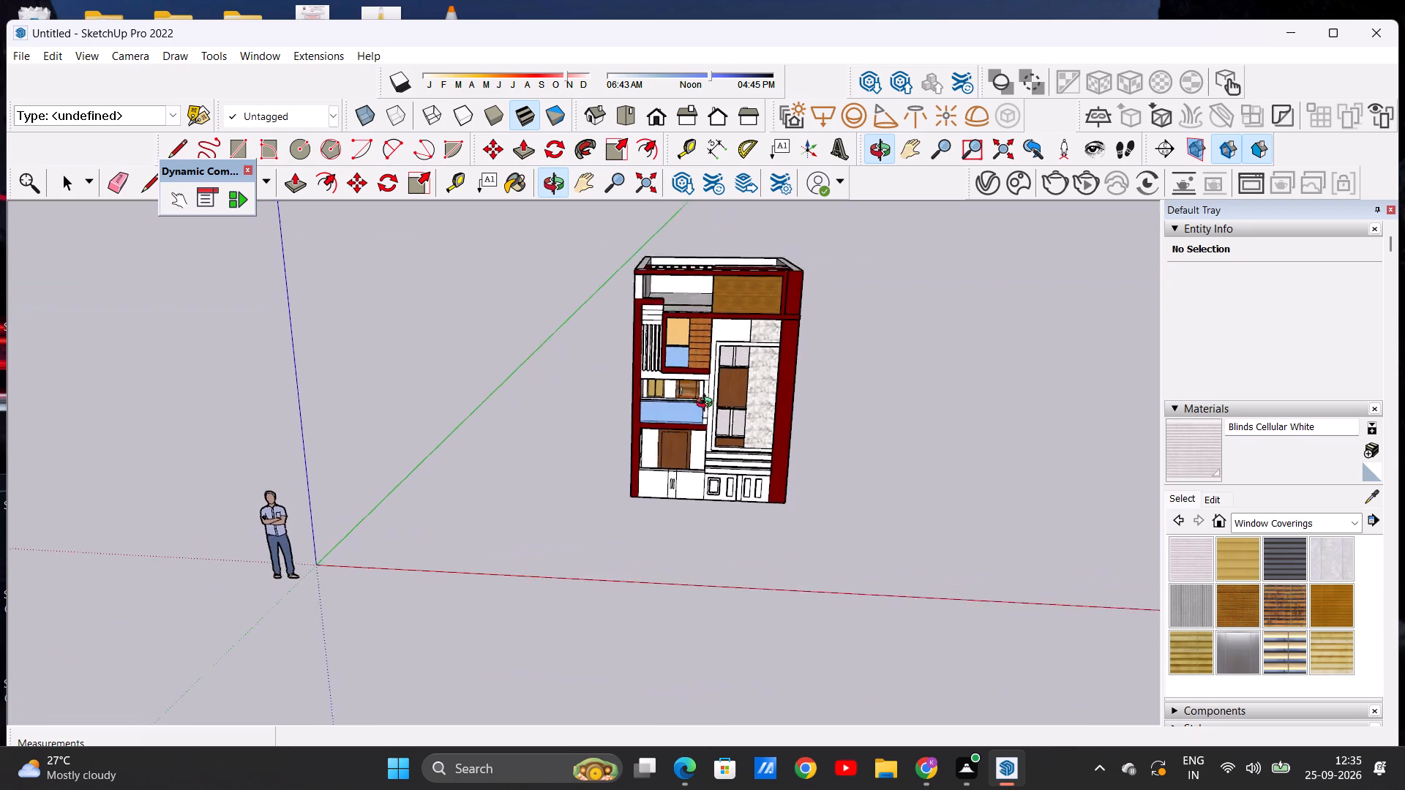
{"action": "middle_click_drag", "start_coordinate": [708, 405], "coordinate": [718, 394]}
{"action": "scroll", "coordinate": [746, 328], "scroll_direction": "up", "scroll_amount": 7}
{"action": "middle_click_drag", "start_coordinate": [763, 336], "coordinate": [746, 332]}
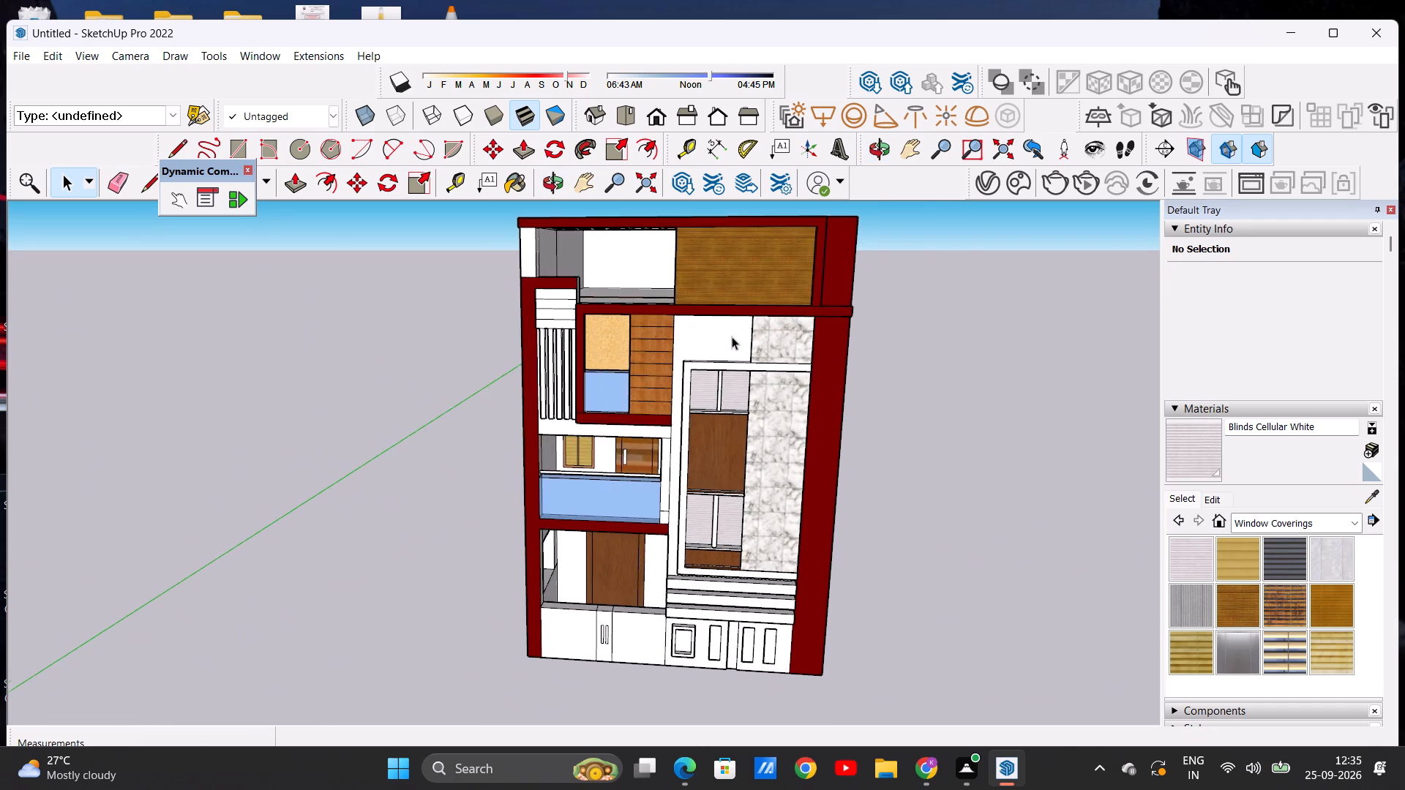
{"action": "scroll", "coordinate": [732, 336], "scroll_direction": "up", "scroll_amount": 6}
{"action": "scroll", "coordinate": [667, 344], "scroll_direction": "down", "scroll_amount": 2}
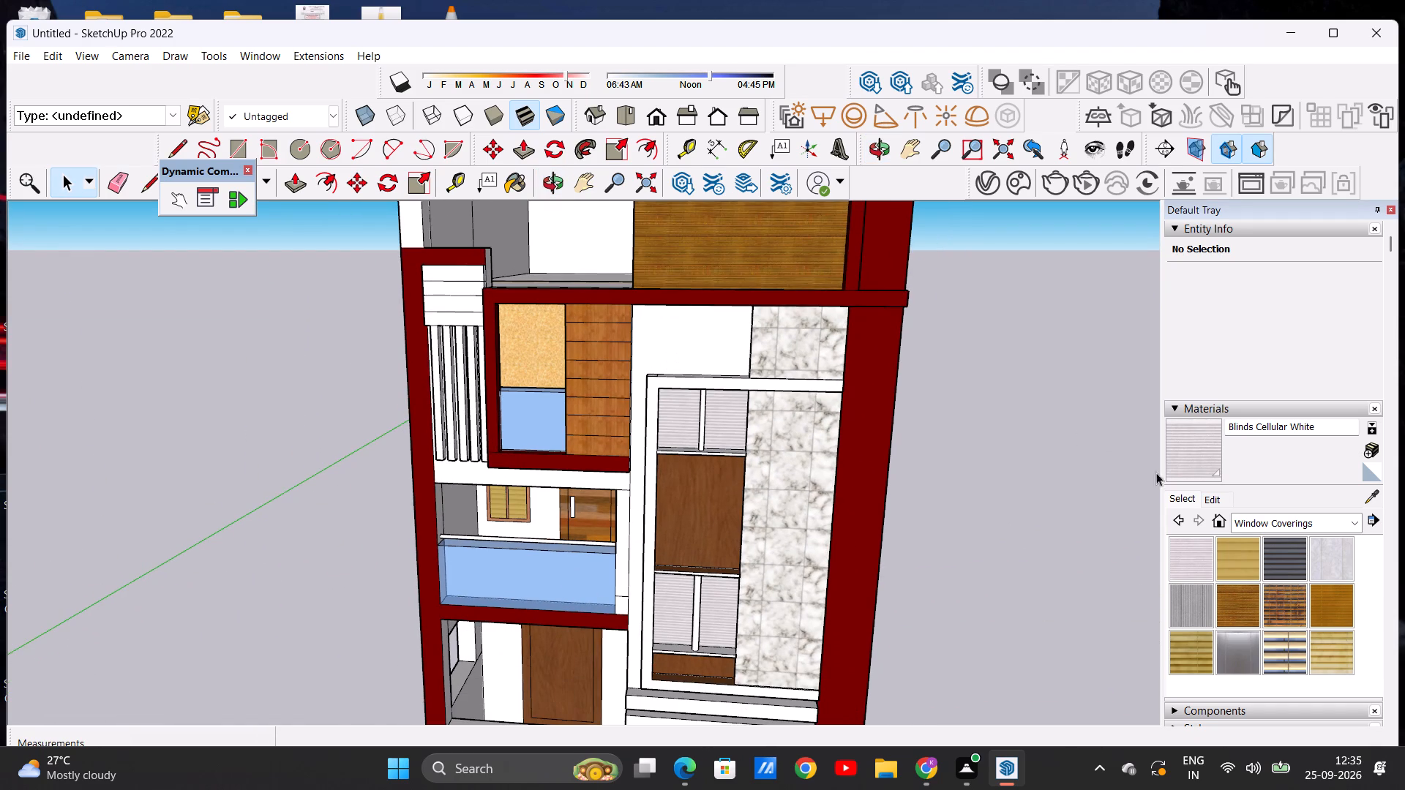
{"action": "left_click", "coordinate": [1355, 516]}
{"action": "left_click", "coordinate": [1350, 584]}
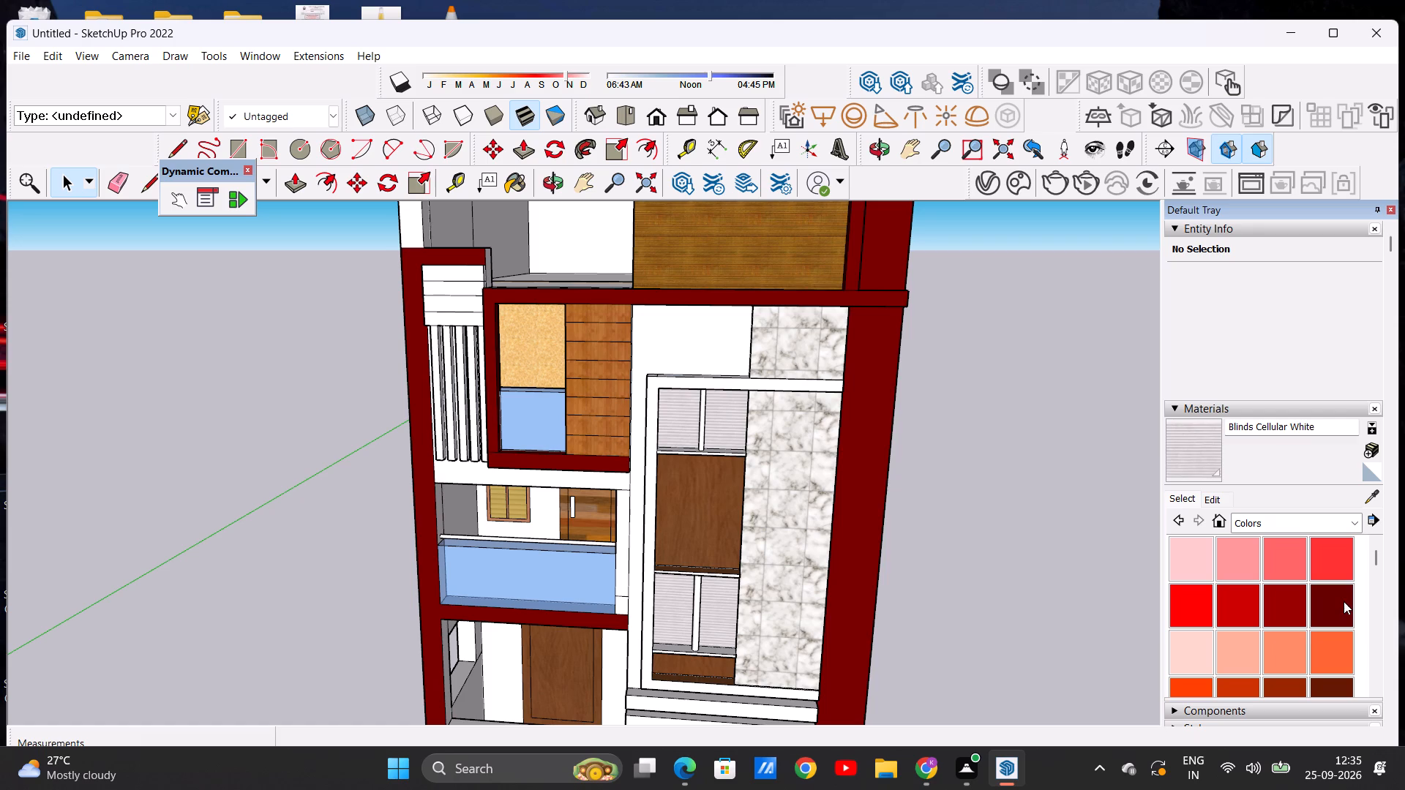
{"action": "left_click", "coordinate": [1344, 601]}
{"action": "scroll", "coordinate": [702, 345], "scroll_direction": "up", "scroll_amount": 5}
{"action": "scroll", "coordinate": [710, 355], "scroll_direction": "down", "scroll_amount": 4}
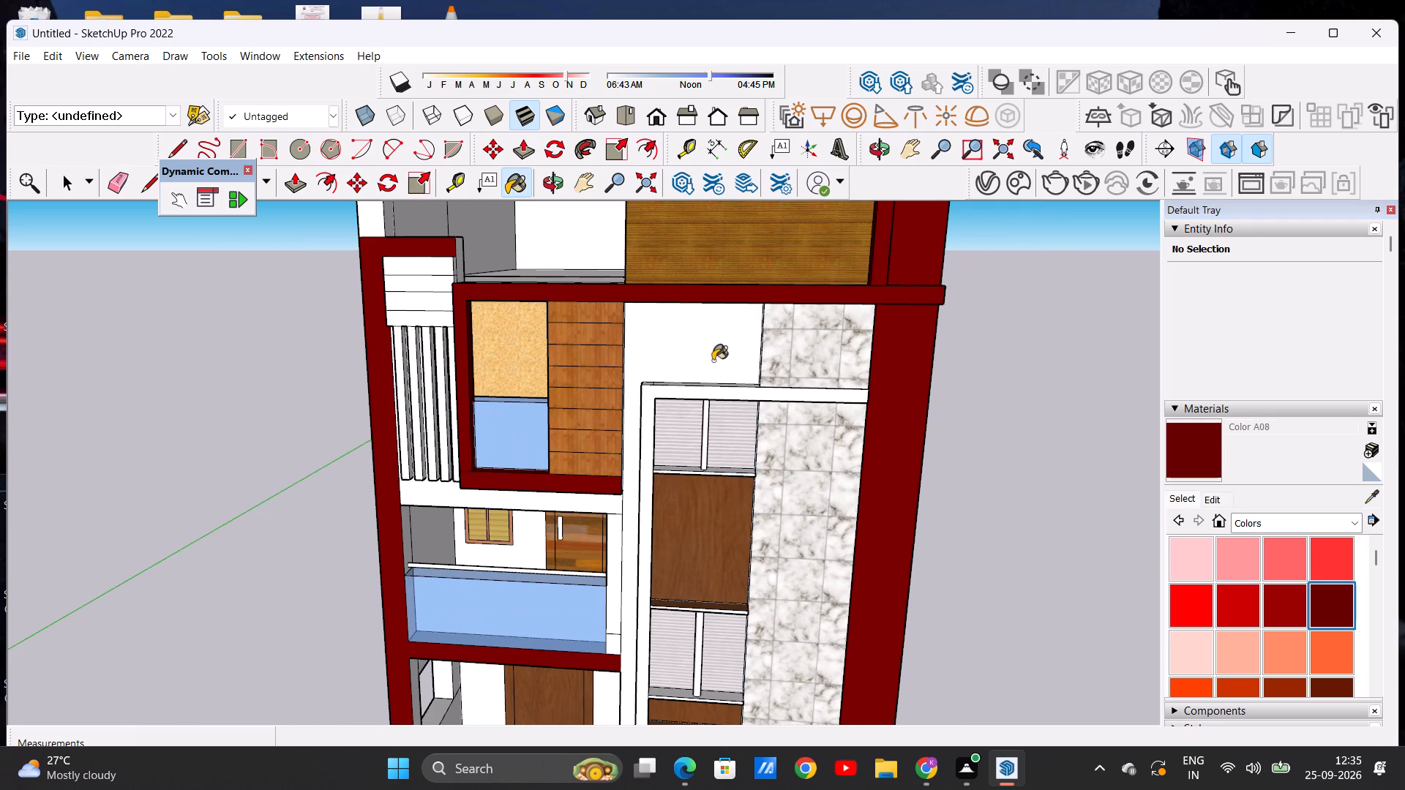
{"action": "scroll", "coordinate": [716, 359], "scroll_direction": "down", "scroll_amount": 6}
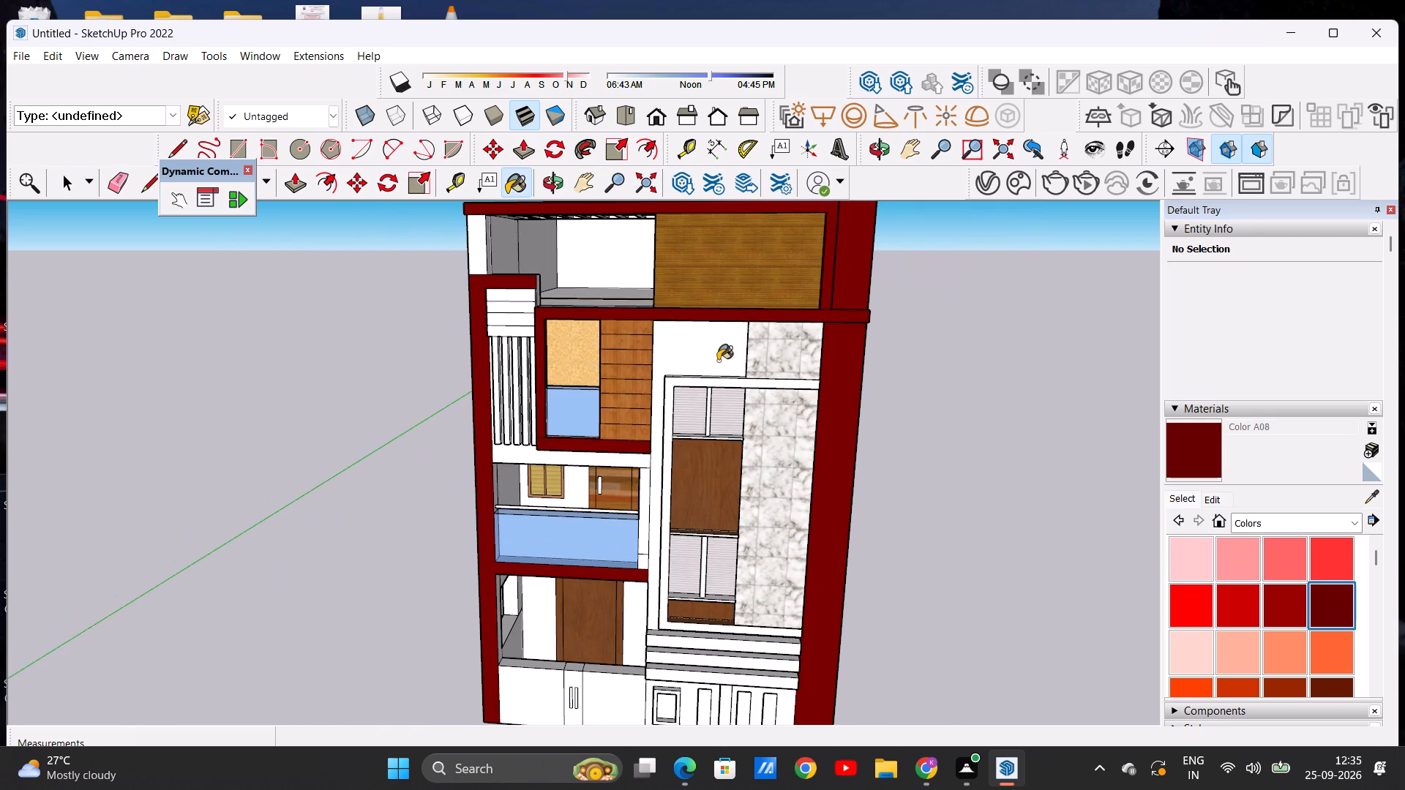
{"action": "scroll", "coordinate": [714, 353], "scroll_direction": "up", "scroll_amount": 4}
{"action": "left_click", "coordinate": [710, 355]}
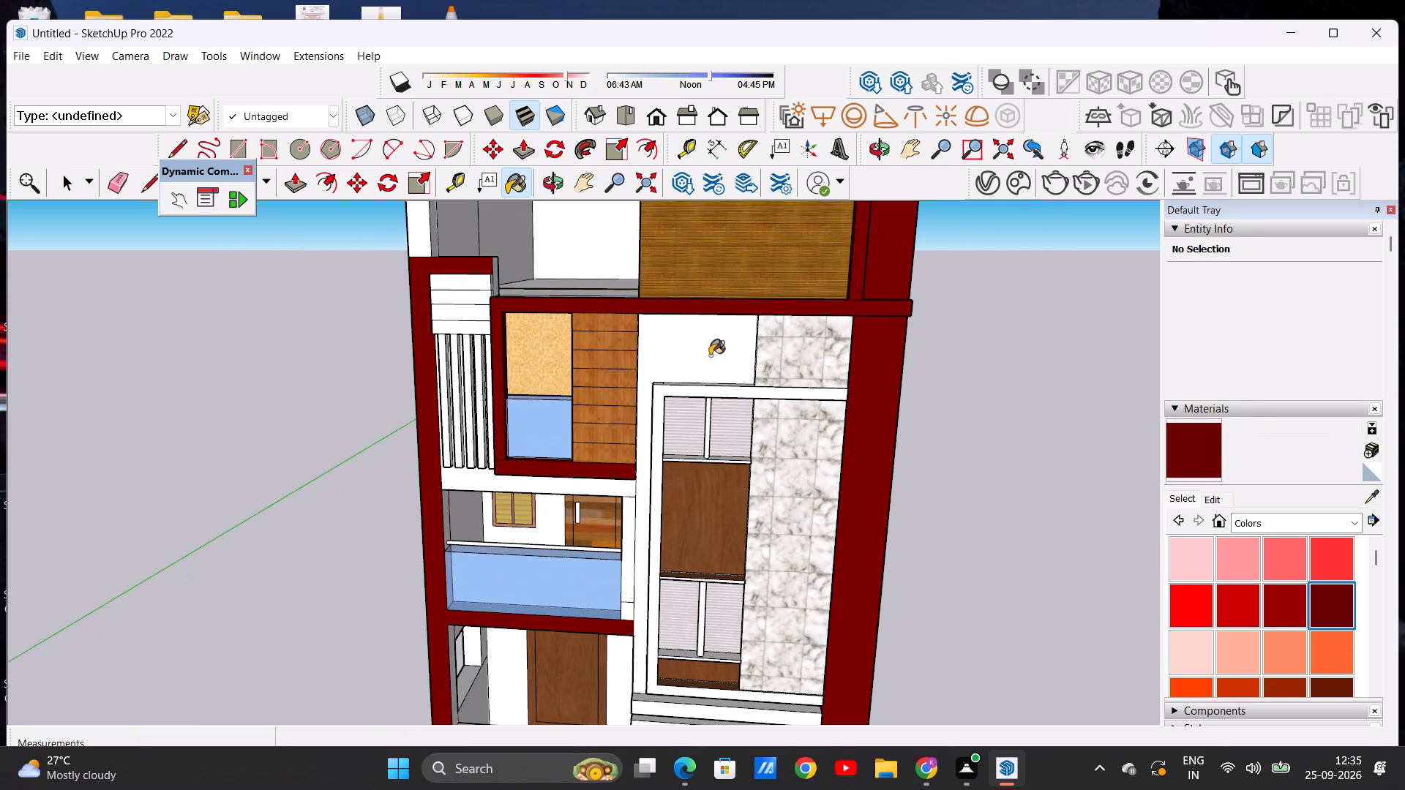
{"action": "key", "text": "space"}
Examine the whole facade and the rooftop from different distances and angles.
{"action": "scroll", "coordinate": [708, 357], "scroll_direction": "down", "scroll_amount": 5}
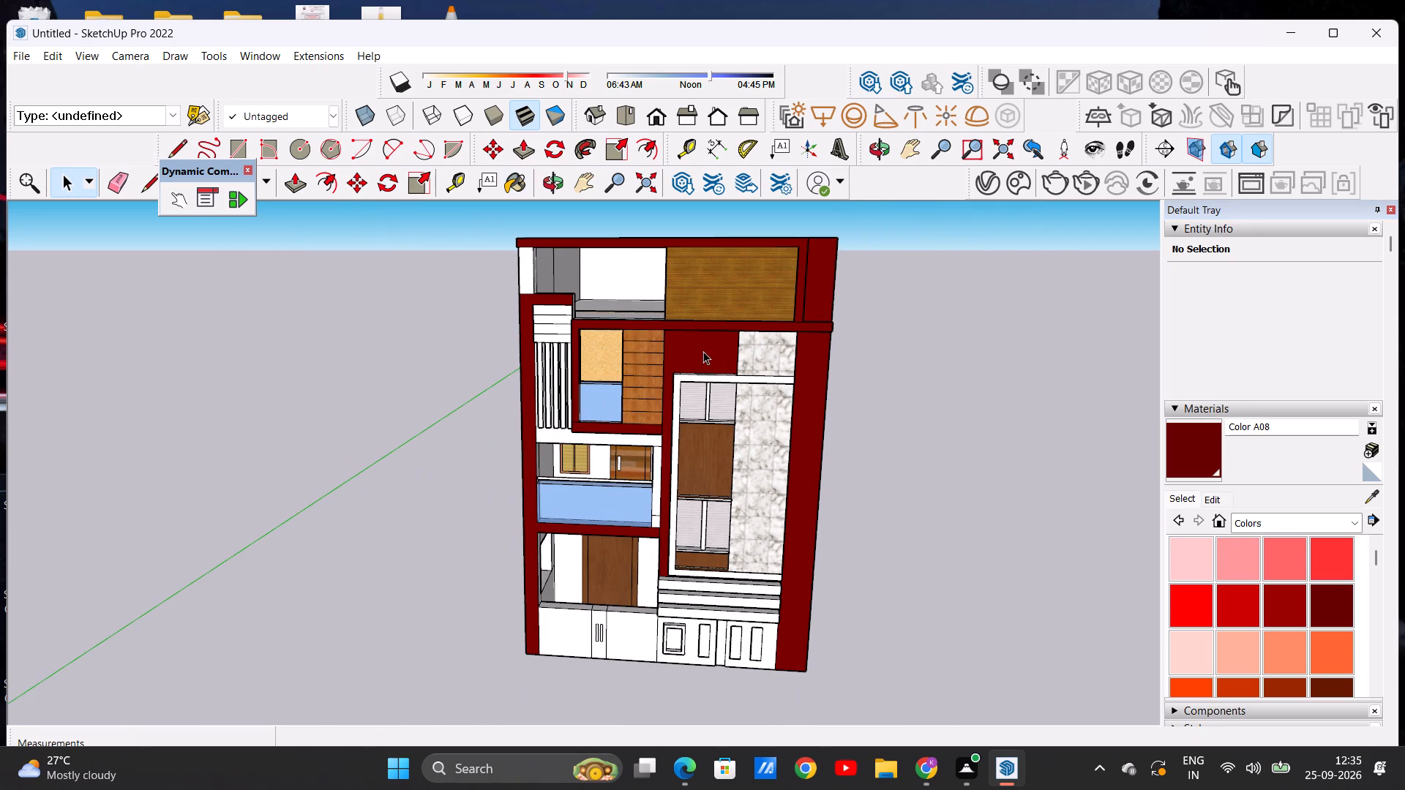
{"action": "middle_click_drag", "start_coordinate": [631, 585], "coordinate": [649, 522]}
{"action": "scroll", "coordinate": [642, 541], "scroll_direction": "down", "scroll_amount": 8}
{"action": "scroll", "coordinate": [733, 439], "scroll_direction": "up", "scroll_amount": 7}
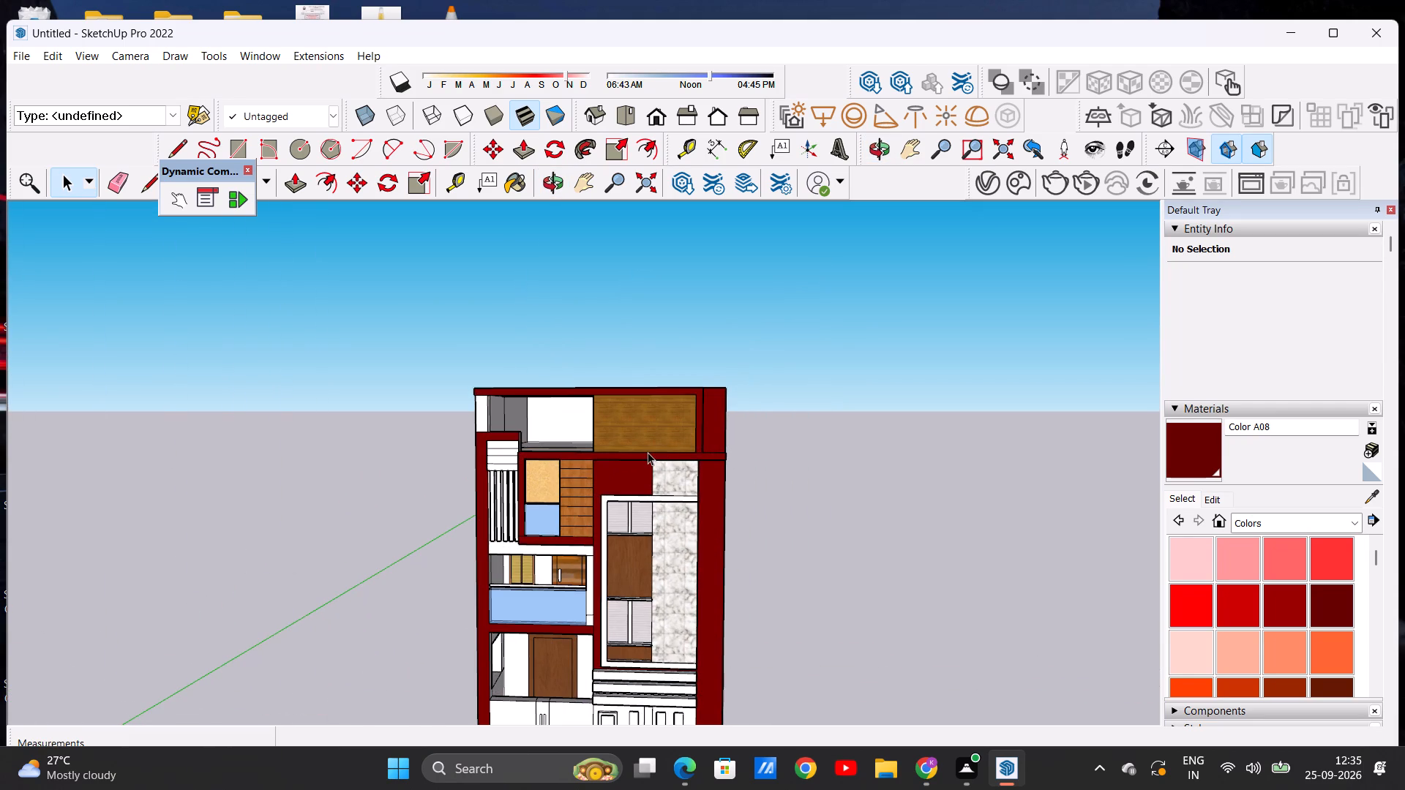
{"action": "scroll", "coordinate": [656, 455], "scroll_direction": "down", "scroll_amount": 2}
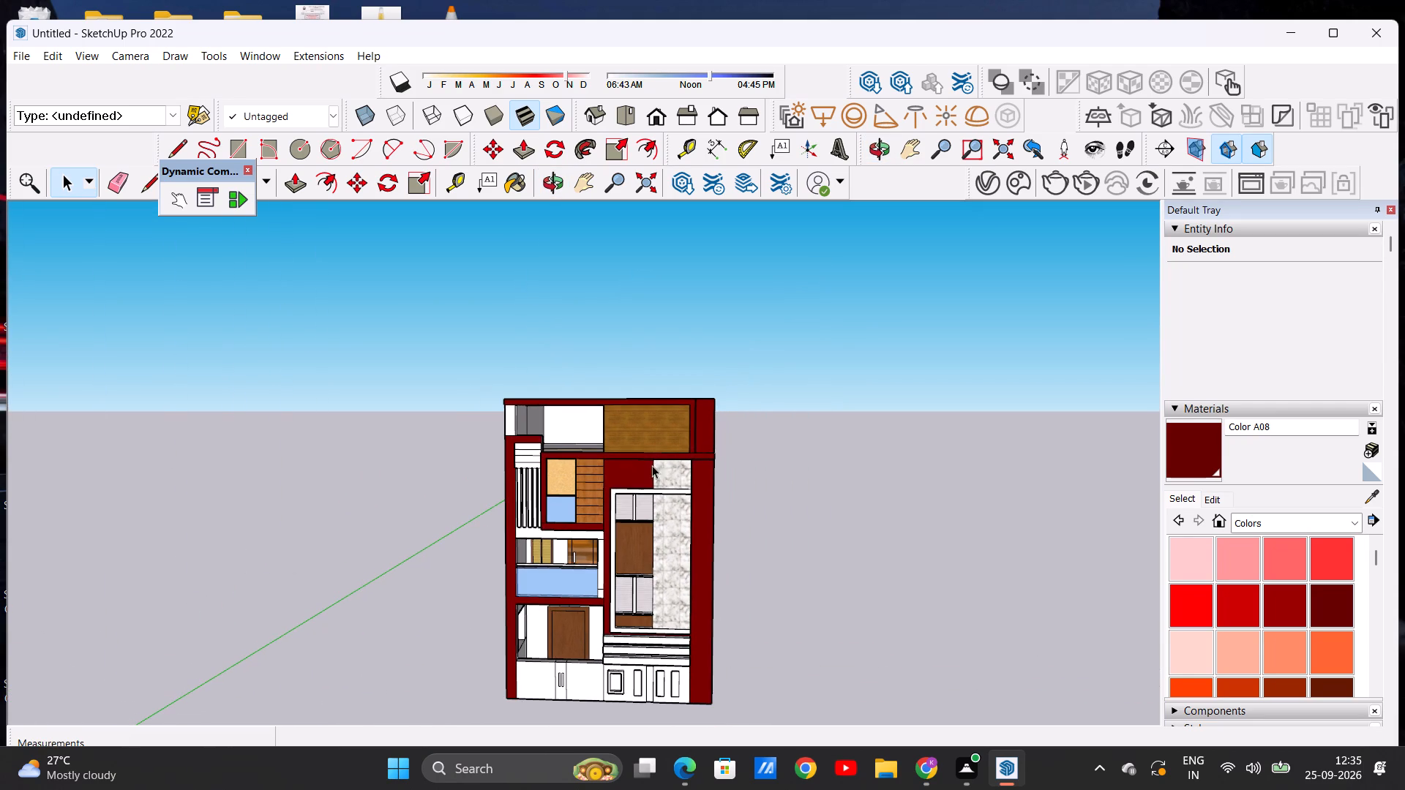
{"action": "scroll", "coordinate": [537, 422], "scroll_direction": "up", "scroll_amount": 1}
{"action": "scroll", "coordinate": [599, 412], "scroll_direction": "down", "scroll_amount": 1}
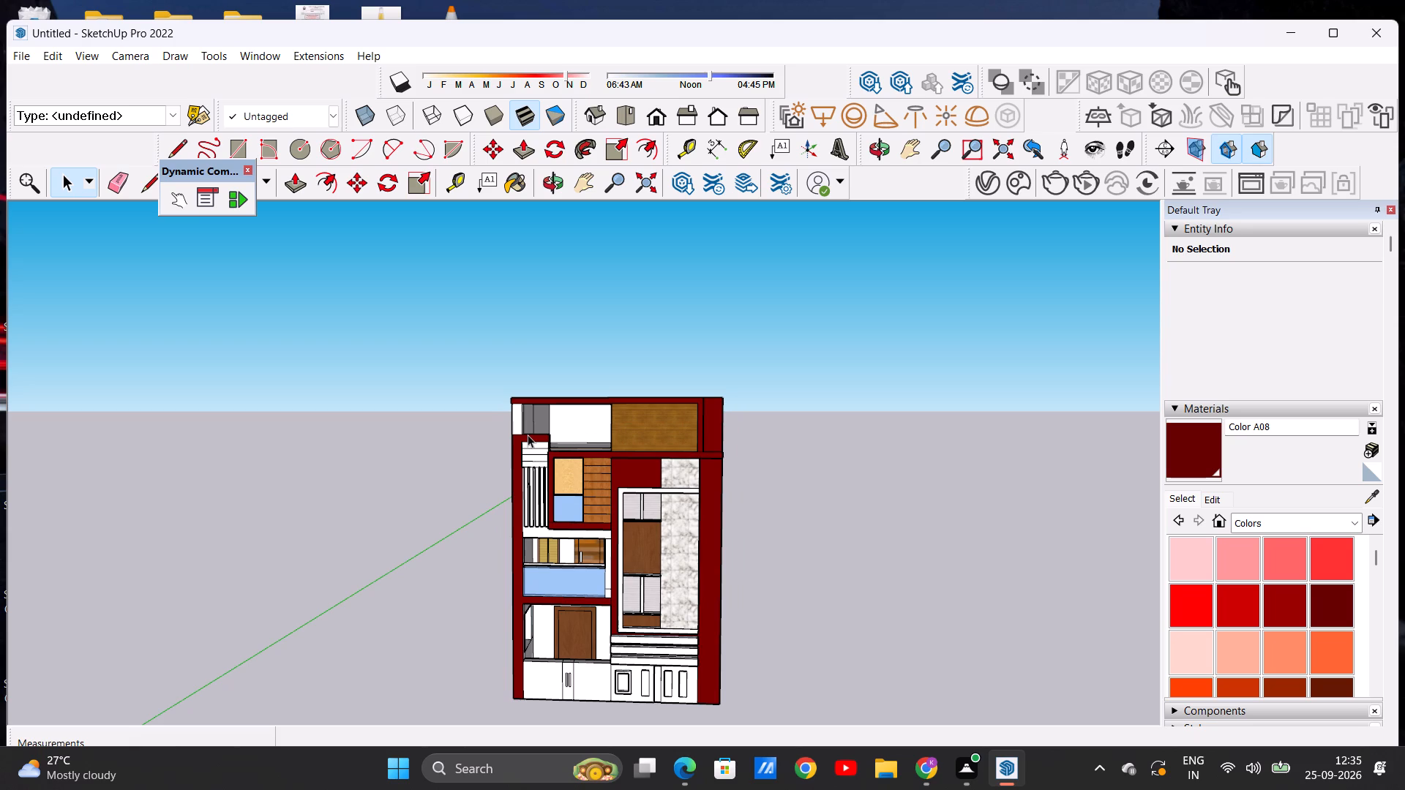
{"action": "middle_click_drag", "start_coordinate": [607, 442], "coordinate": [582, 500]}
{"action": "scroll", "coordinate": [573, 459], "scroll_direction": "up", "scroll_amount": 7}
{"action": "middle_click_drag", "start_coordinate": [610, 453], "coordinate": [632, 501]}
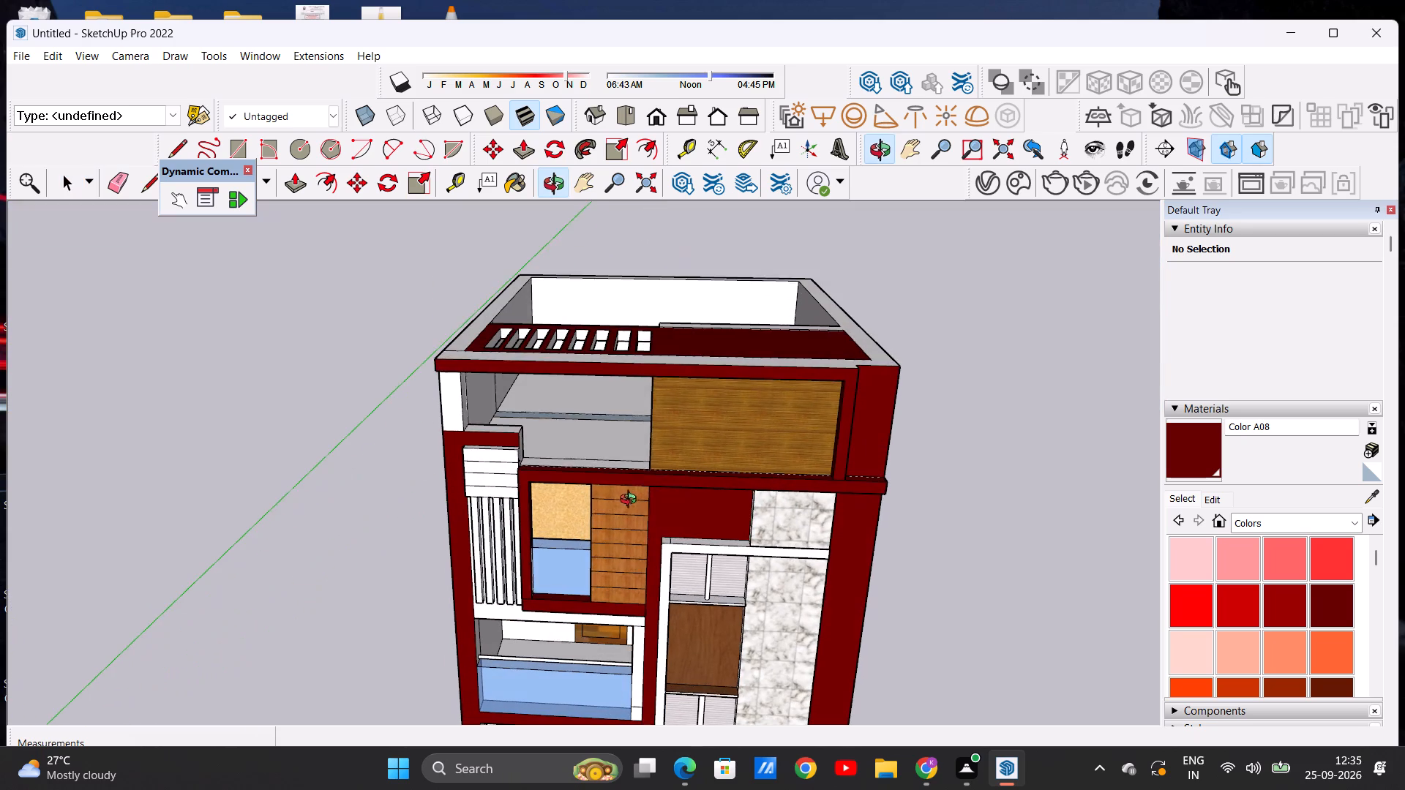
{"action": "middle_click_drag", "start_coordinate": [632, 501], "coordinate": [632, 501]}
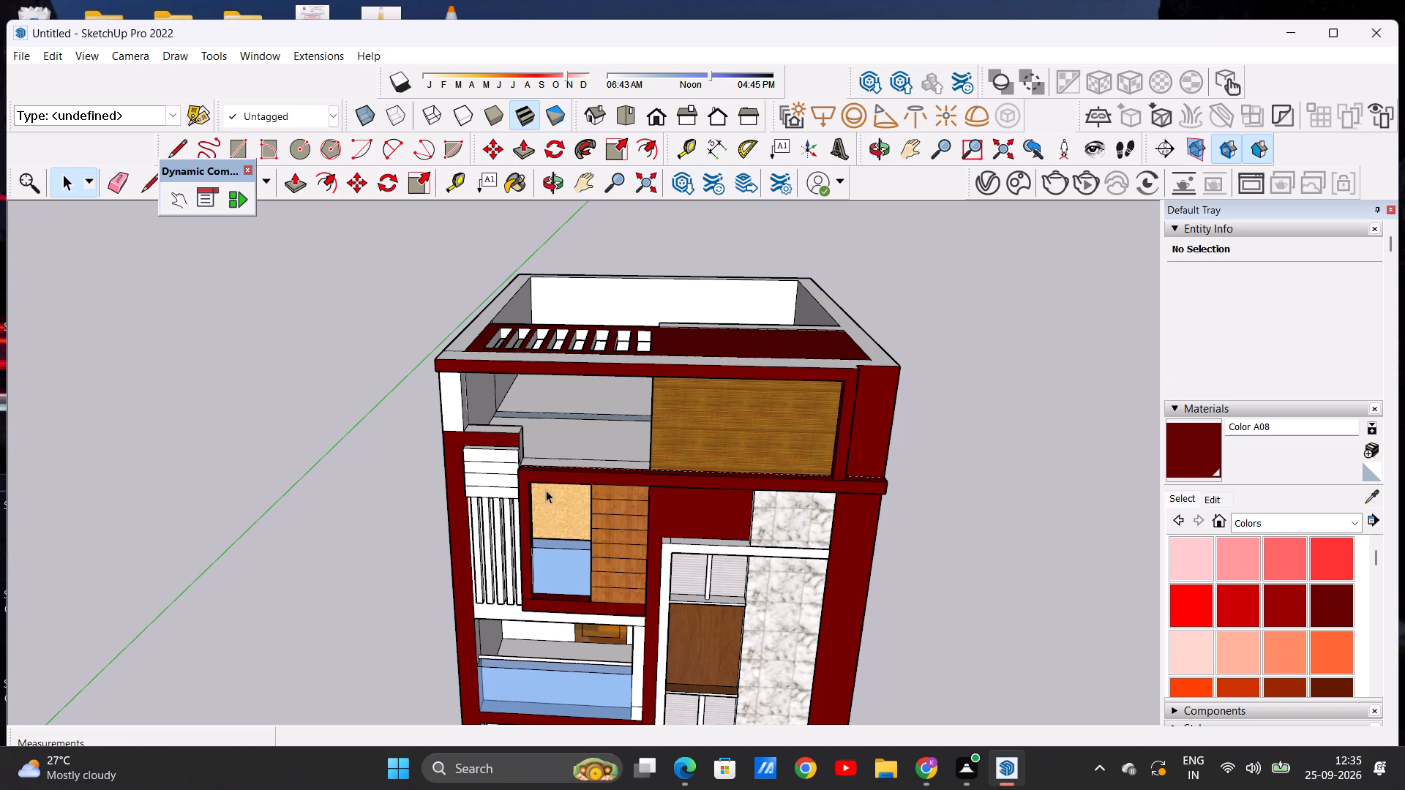
Push/Pull the side face of the raised block above the vertical slats about 3' 8 1/8" along the terrace front to the wood-clad wall.
{"action": "middle_click_drag", "start_coordinate": [512, 478], "coordinate": [512, 504]}
{"action": "scroll", "coordinate": [552, 478], "scroll_direction": "up", "scroll_amount": 1}
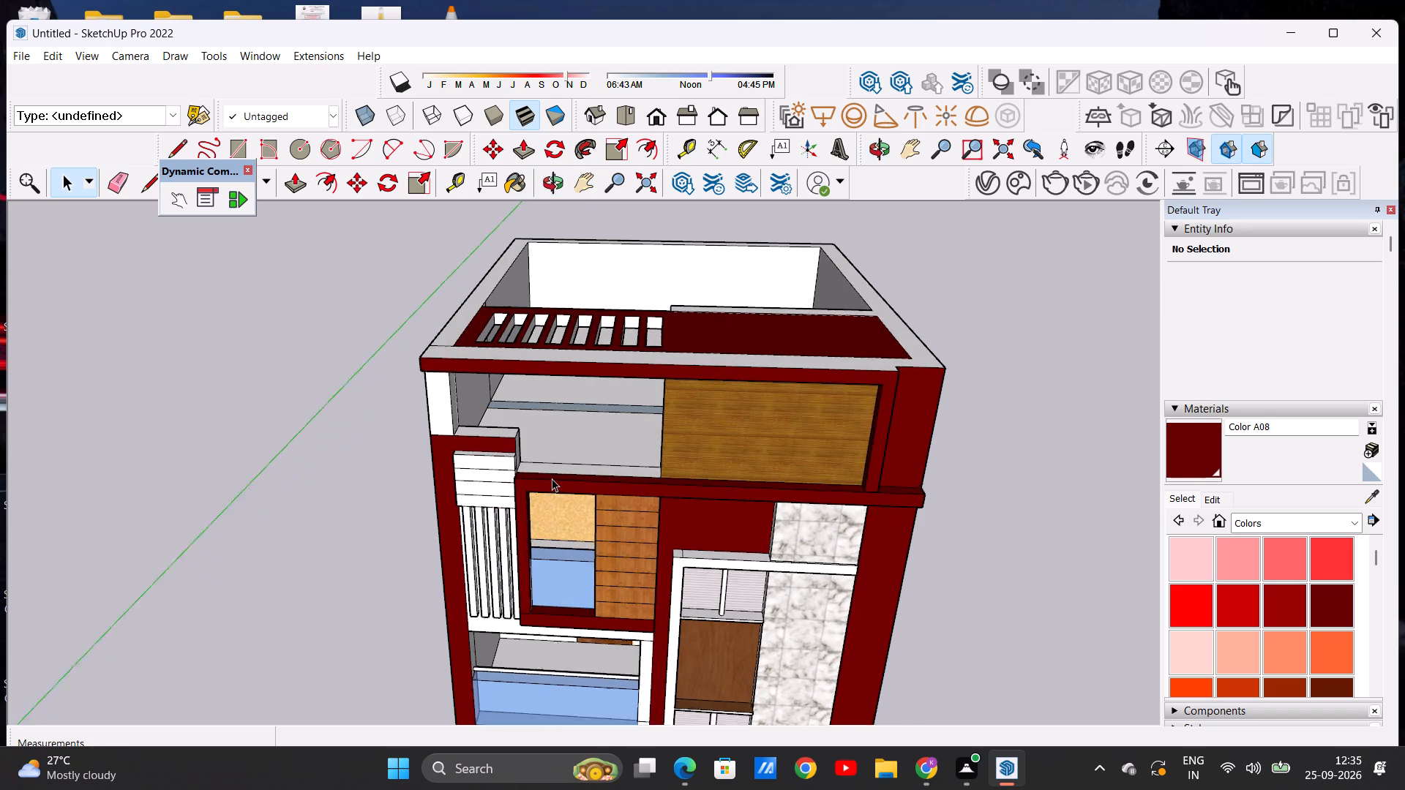
{"action": "scroll", "coordinate": [552, 478], "scroll_direction": "up", "scroll_amount": 3}
{"action": "middle_click_drag", "start_coordinate": [595, 443], "coordinate": [469, 476]}
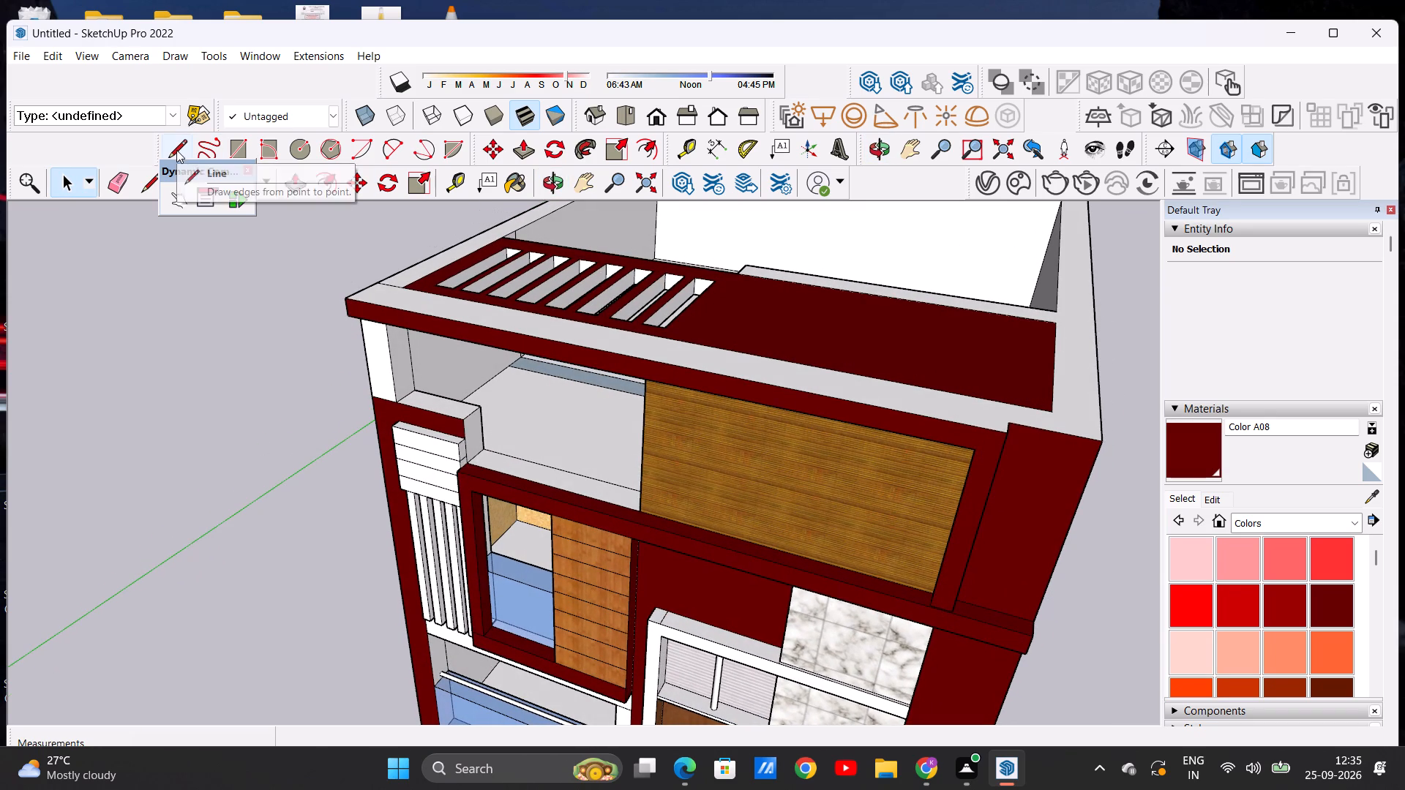
{"action": "left_click", "coordinate": [293, 182]}
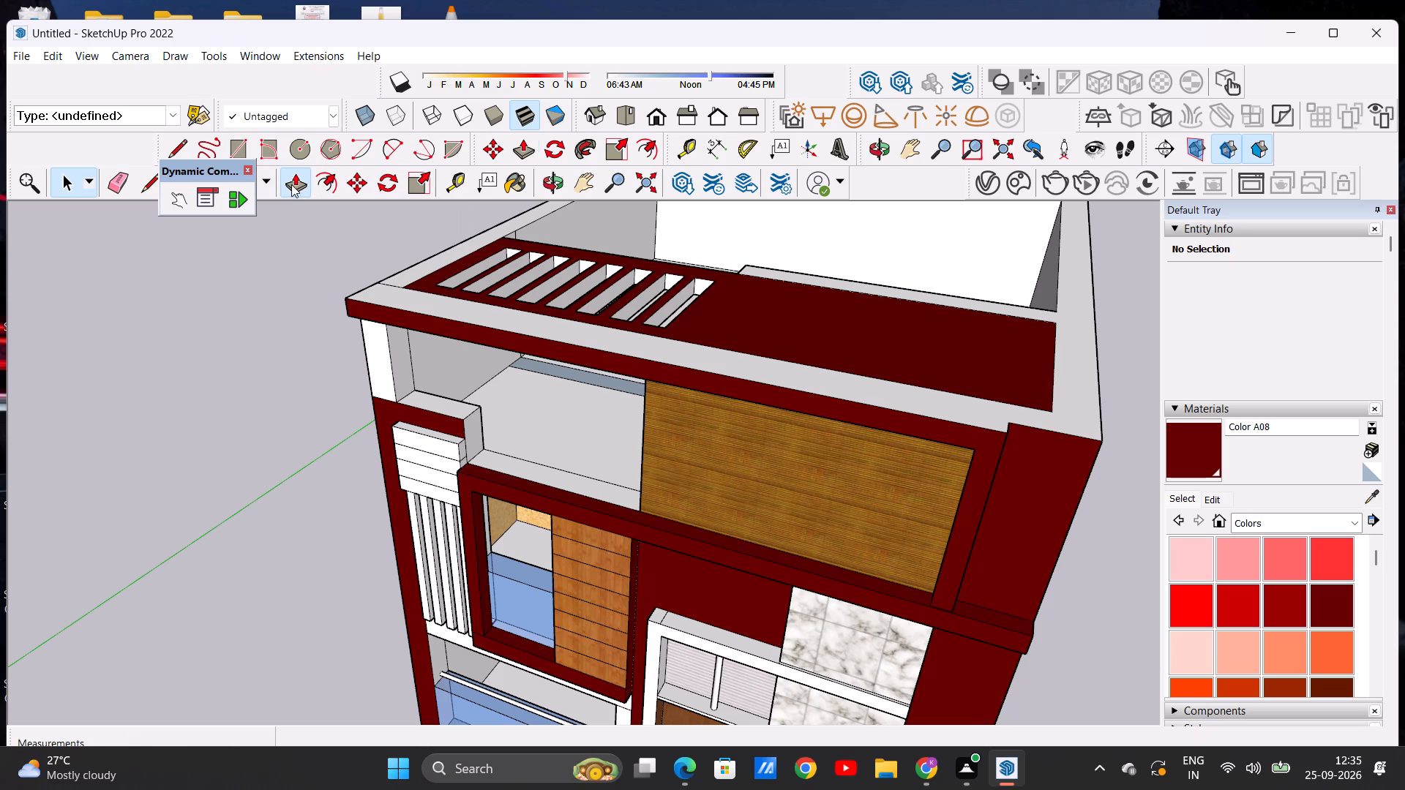
{"action": "scroll", "coordinate": [580, 451], "scroll_direction": "up", "scroll_amount": 6}
{"action": "left_click", "coordinate": [394, 419]}
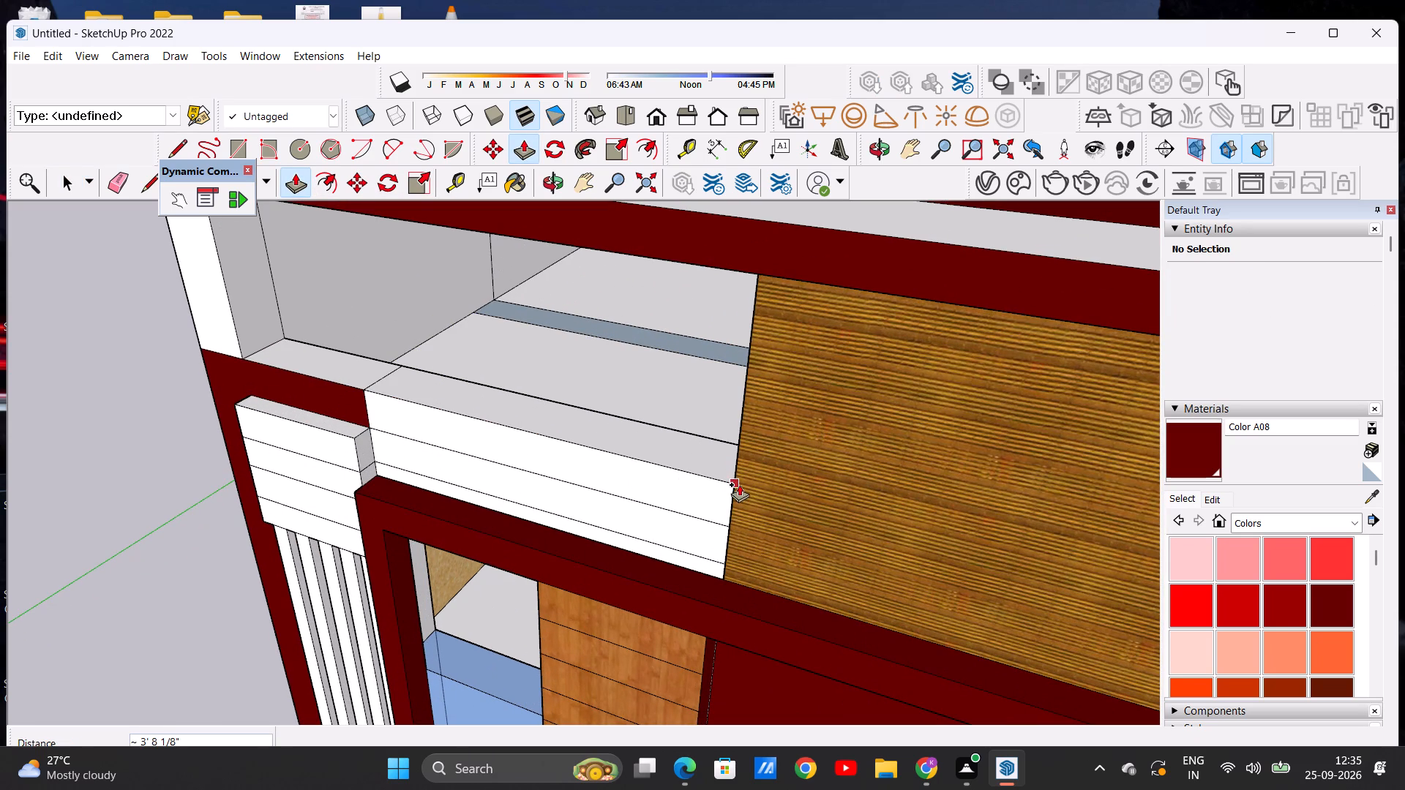
{"action": "left_click", "coordinate": [739, 484]}
{"action": "key", "text": "space"}
{"action": "middle_click_drag", "start_coordinate": [735, 530], "coordinate": [803, 441]}
{"action": "scroll", "coordinate": [822, 447], "scroll_direction": "down", "scroll_amount": 5}
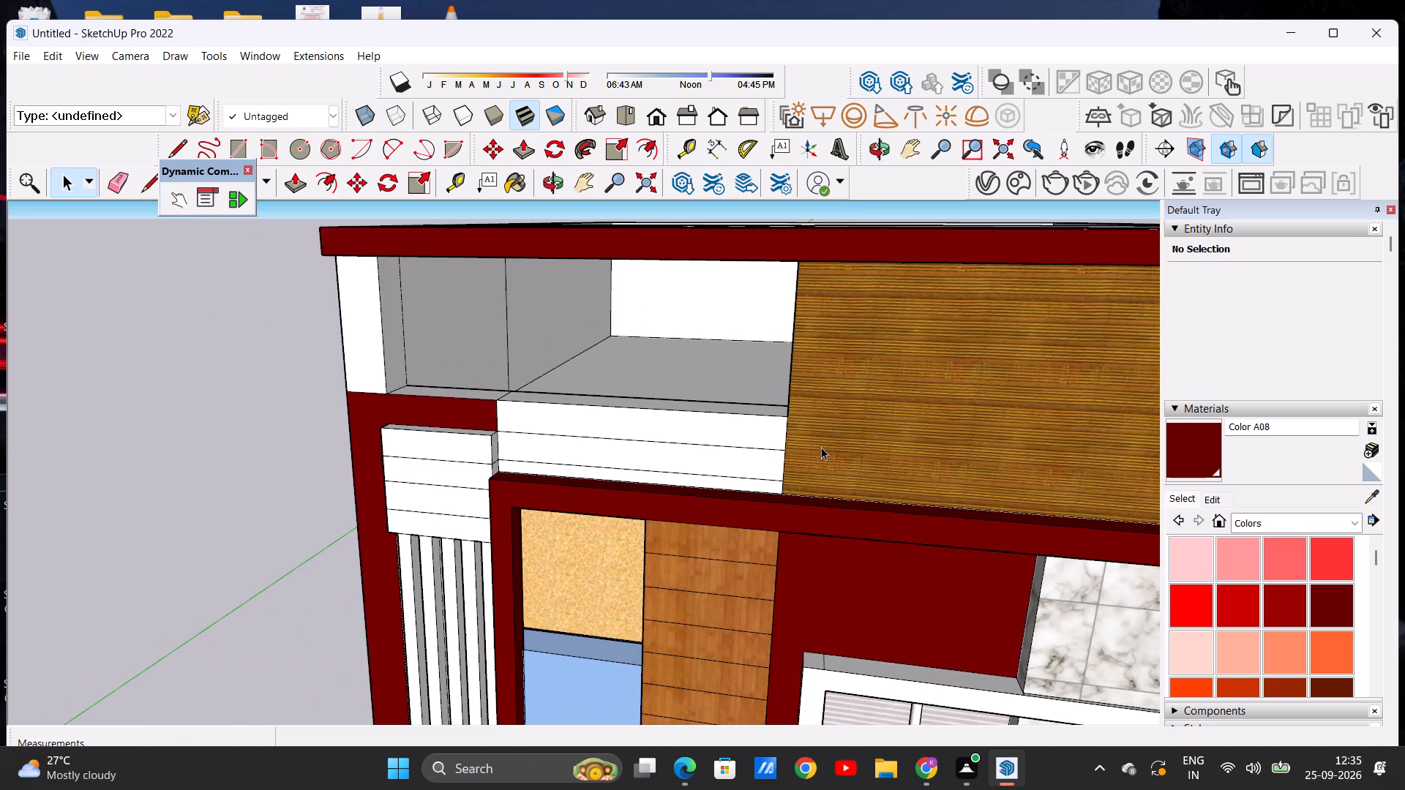
Erase the horizontal lines across the front of the top terrace parapet beside the wood-clad wall.
{"action": "middle_click_drag", "start_coordinate": [671, 544], "coordinate": [632, 505]}
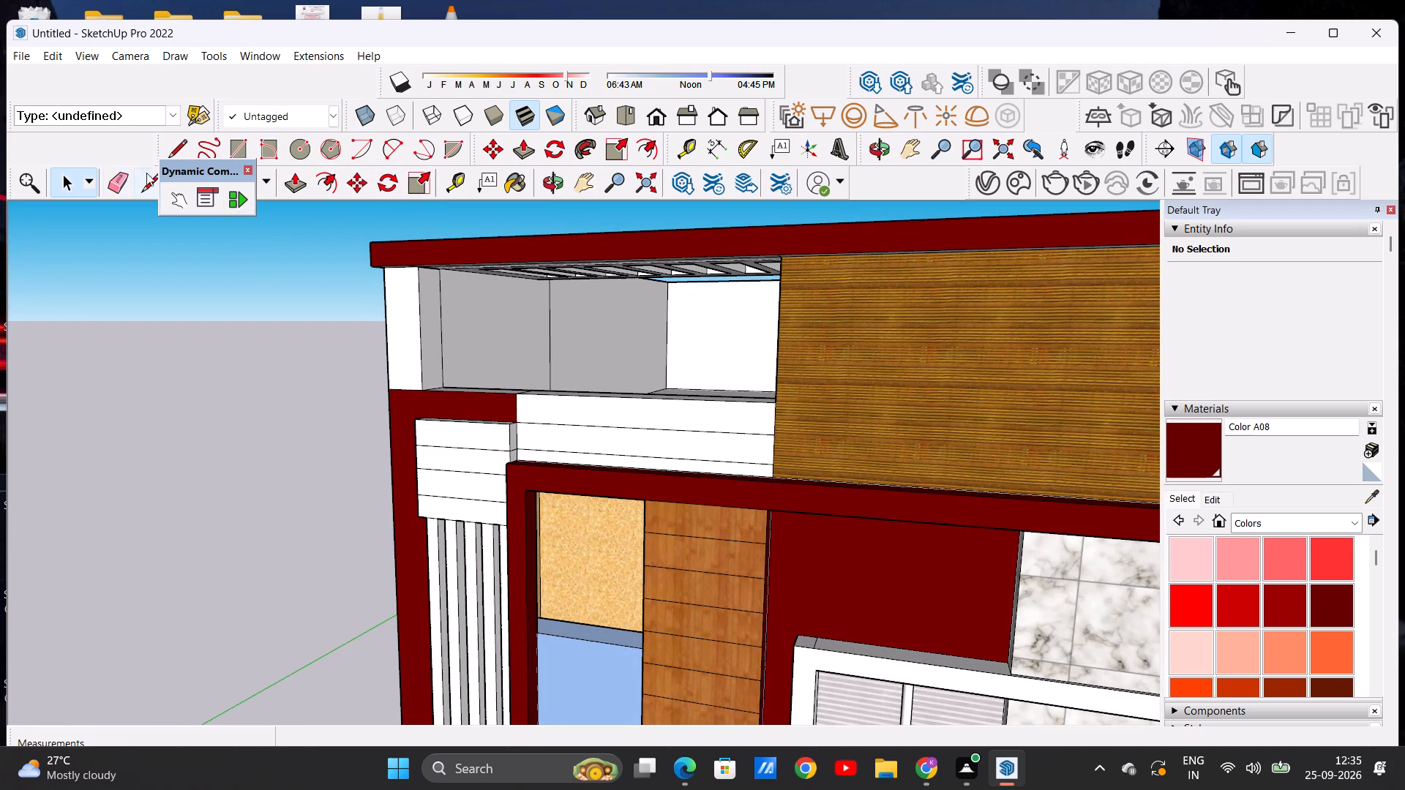
{"action": "left_click", "coordinate": [113, 176]}
{"action": "scroll", "coordinate": [674, 434], "scroll_direction": "up", "scroll_amount": 3}
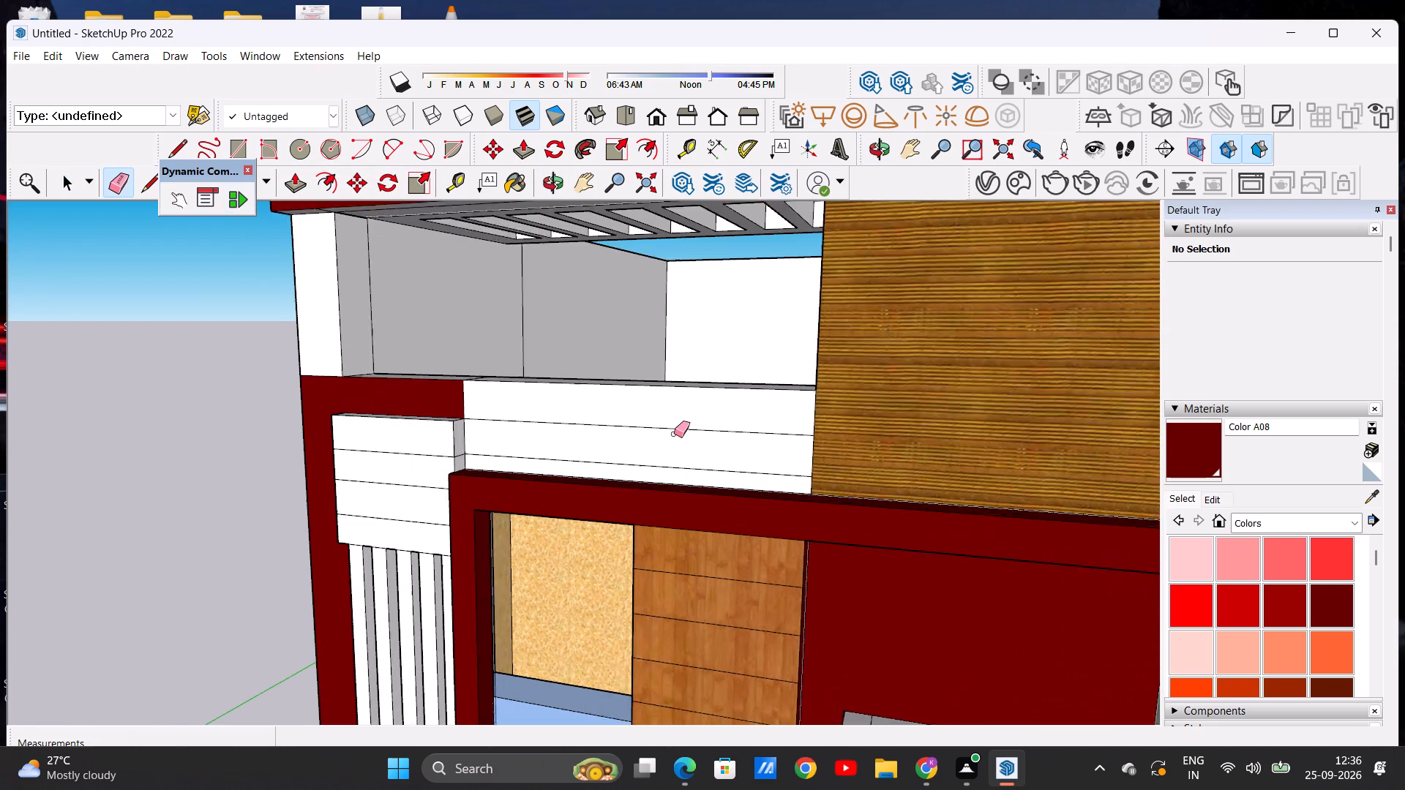
{"action": "scroll", "coordinate": [674, 434], "scroll_direction": "up", "scroll_amount": 1}
{"action": "left_click_drag", "start_coordinate": [648, 415], "coordinate": [661, 449]}
{"action": "left_click_drag", "start_coordinate": [659, 454], "coordinate": [672, 475]}
{"action": "scroll", "coordinate": [716, 428], "scroll_direction": "down", "scroll_amount": 2}
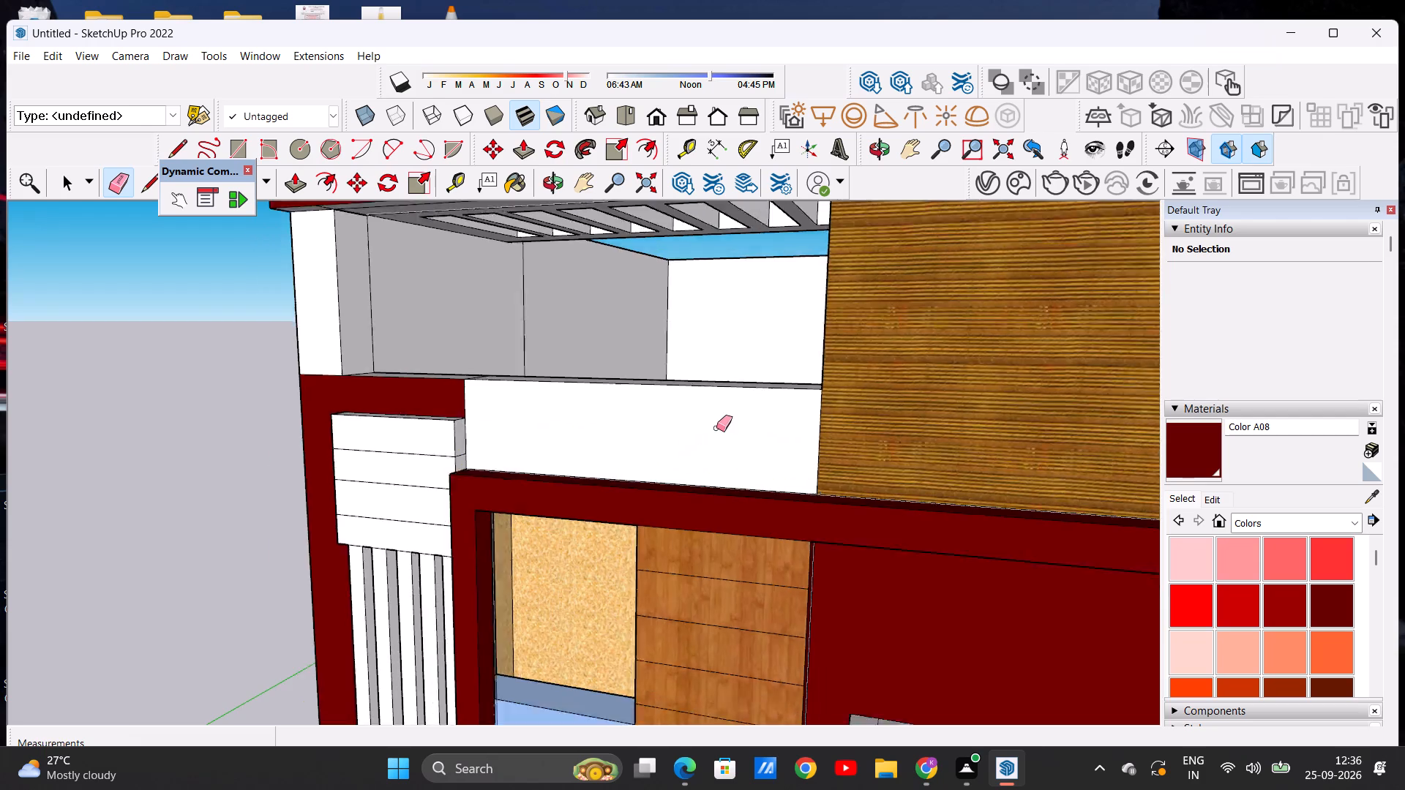
{"action": "scroll", "coordinate": [716, 428], "scroll_direction": "down", "scroll_amount": 3}
{"action": "middle_click_drag", "start_coordinate": [659, 437], "coordinate": [727, 439]}
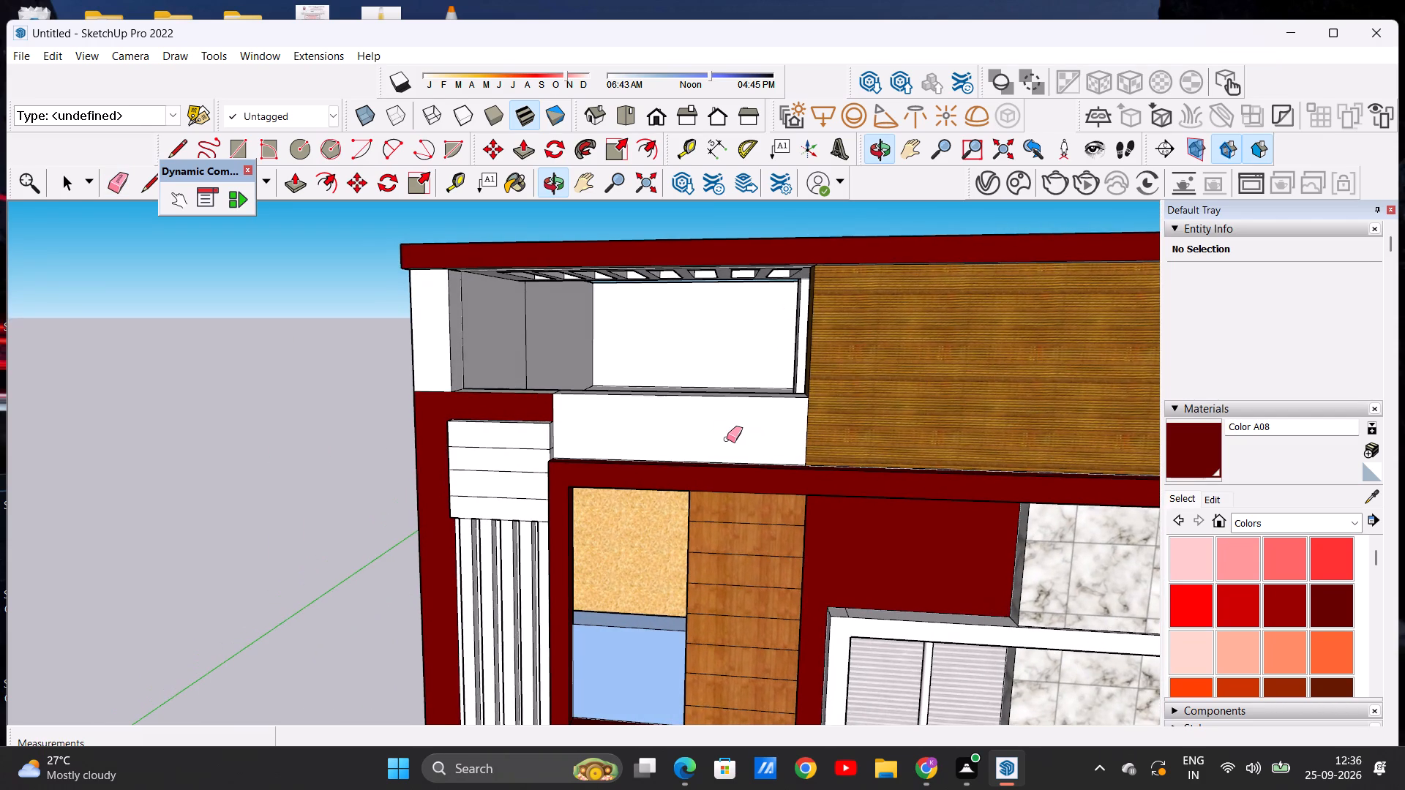
{"action": "key", "text": "space"}
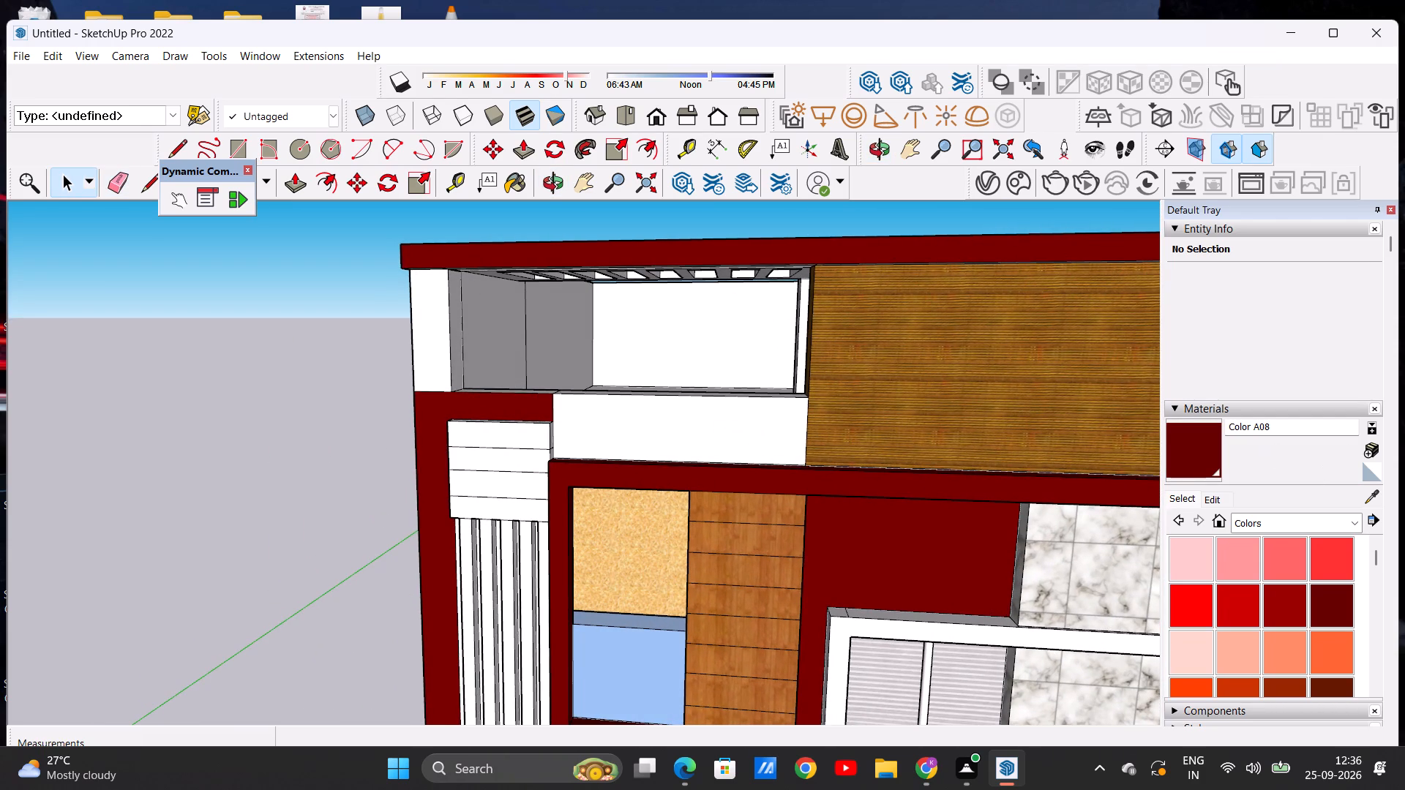
Paint the front and top faces of the top terrace parapet with Translucent Glass Blue from the Glass and Mirrors materials.
{"action": "left_click", "coordinate": [1177, 498]}
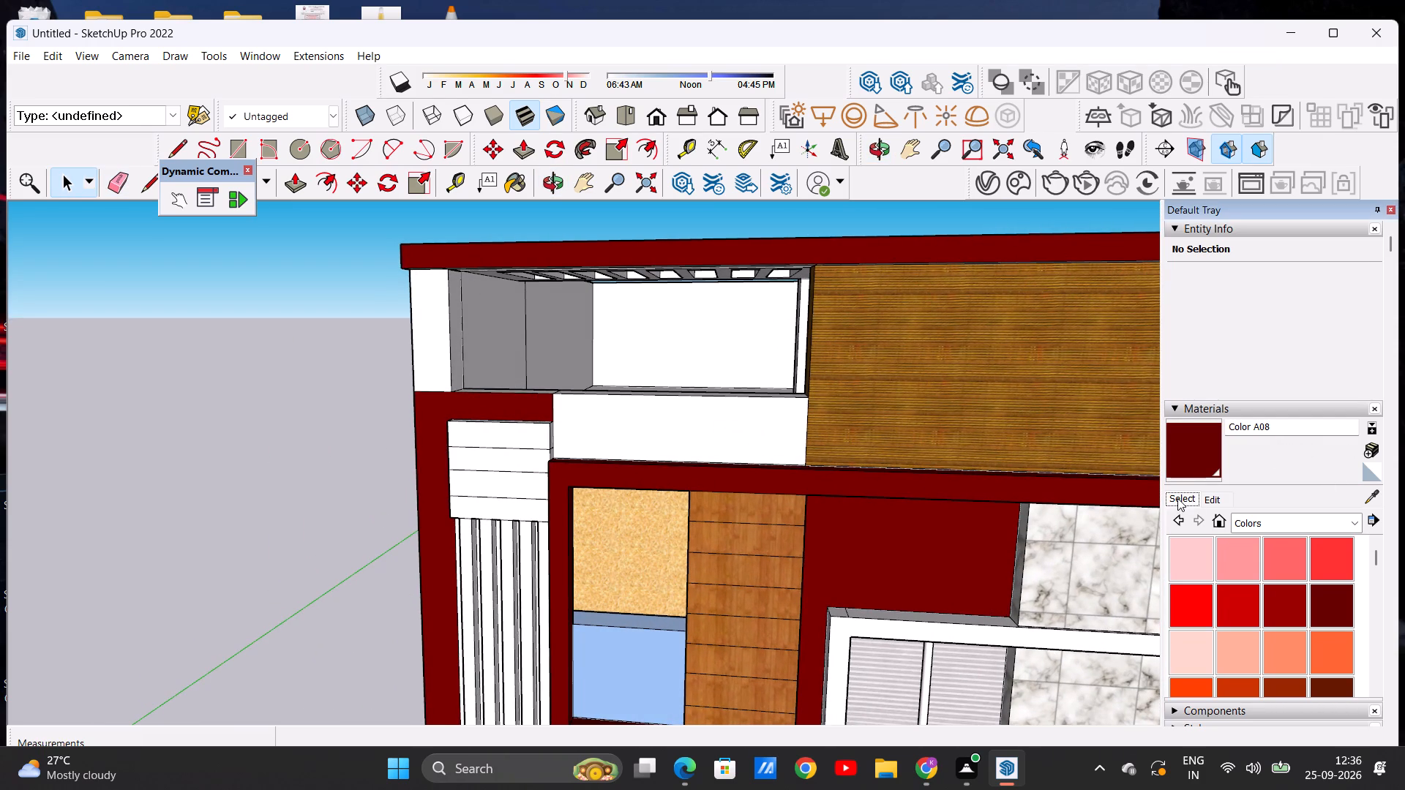
{"action": "left_click", "coordinate": [1358, 527]}
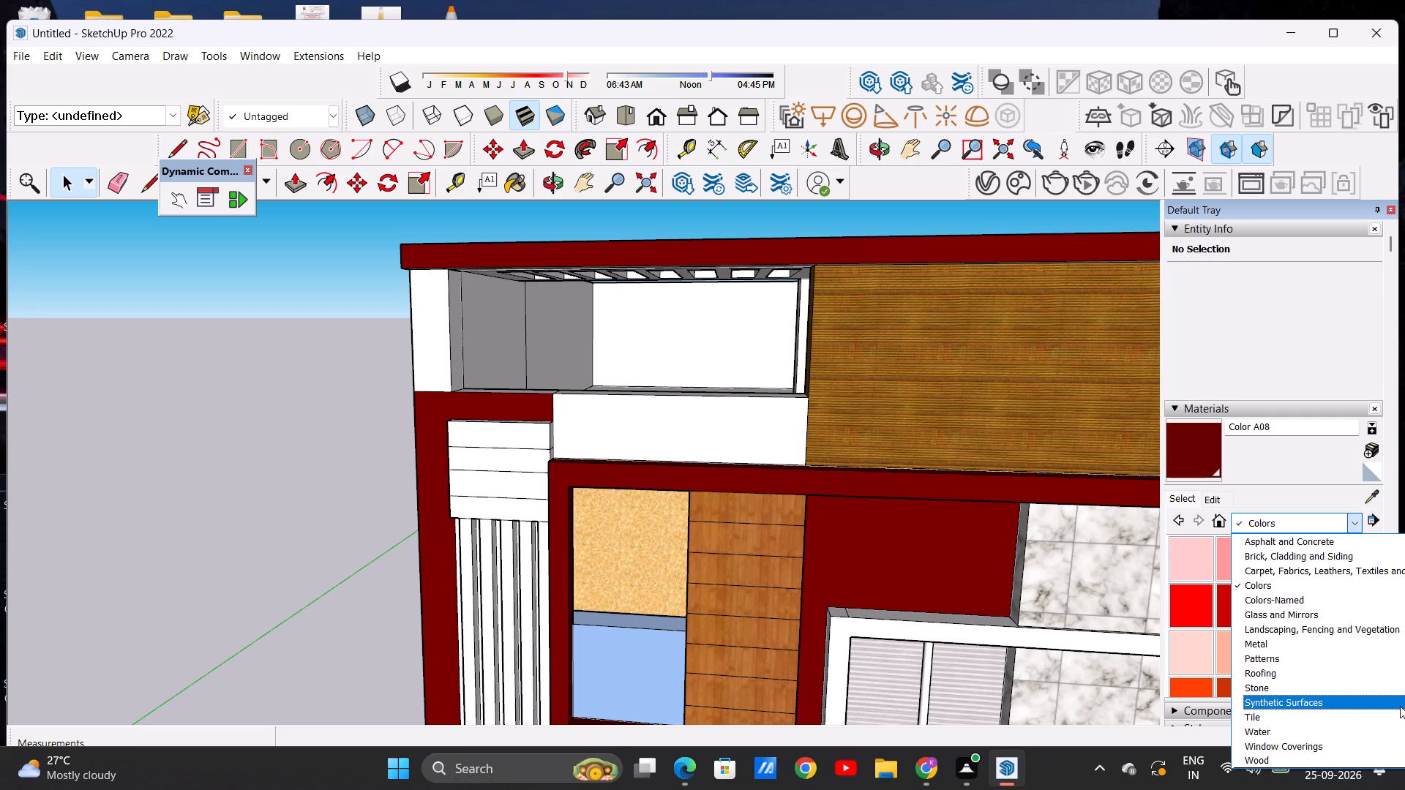
{"action": "left_click", "coordinate": [1371, 609]}
{"action": "left_click", "coordinate": [1328, 558]}
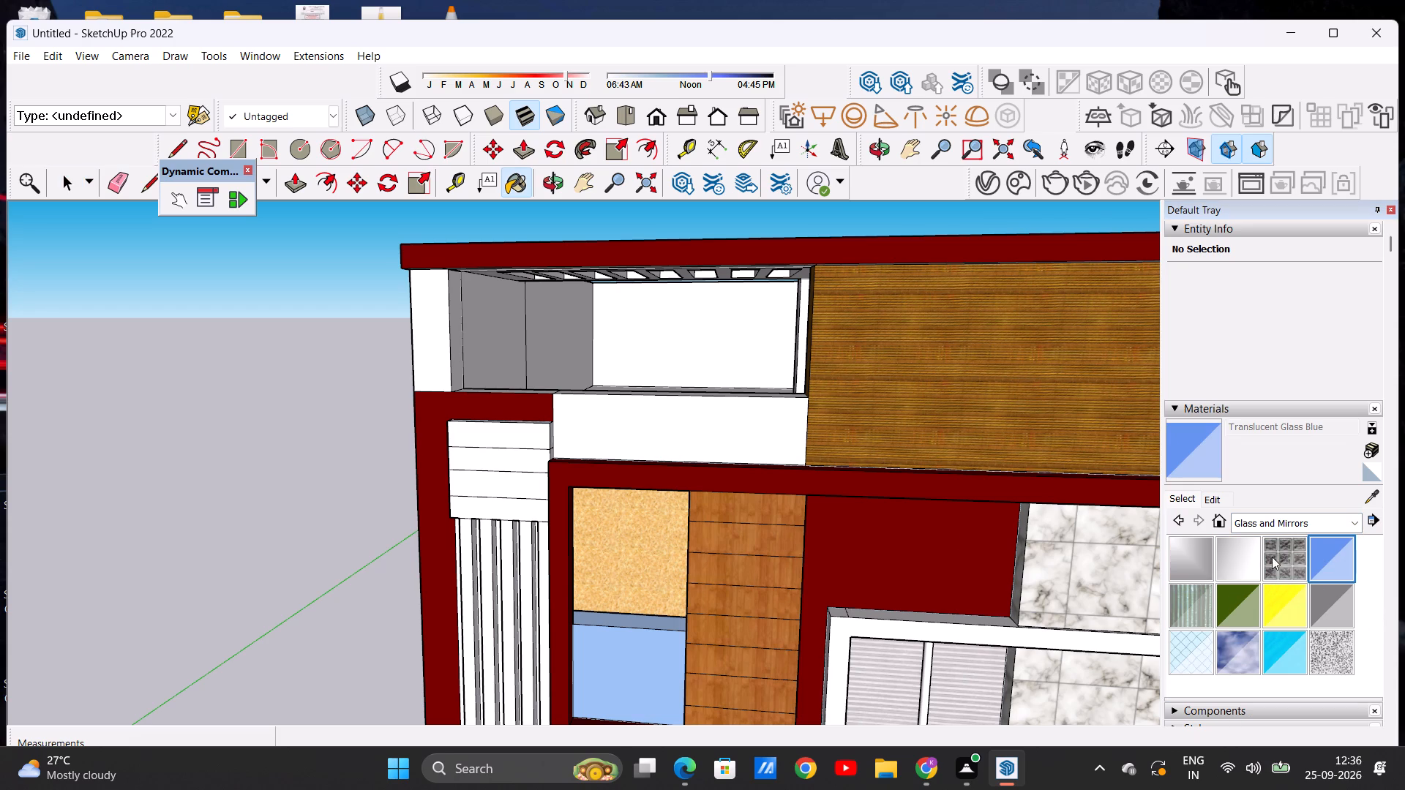
{"action": "scroll", "coordinate": [602, 384], "scroll_direction": "up", "scroll_amount": 5}
{"action": "left_click", "coordinate": [644, 503]}
{"action": "scroll", "coordinate": [697, 446], "scroll_direction": "down", "scroll_amount": 8}
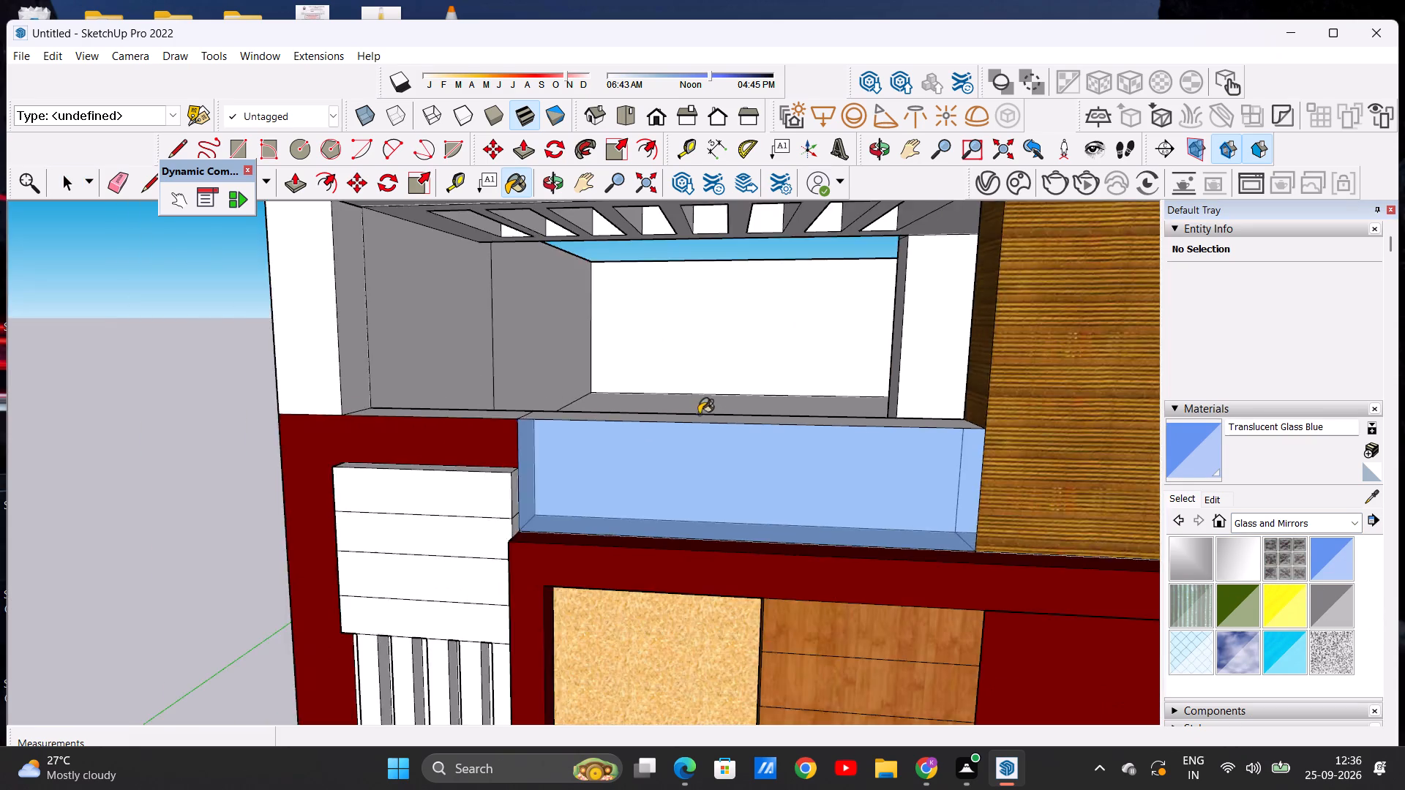
{"action": "scroll", "coordinate": [699, 414], "scroll_direction": "down", "scroll_amount": 4}
{"action": "middle_click_drag", "start_coordinate": [699, 443], "coordinate": [694, 573]}
{"action": "scroll", "coordinate": [713, 489], "scroll_direction": "up", "scroll_amount": 6}
{"action": "left_click", "coordinate": [711, 464]}
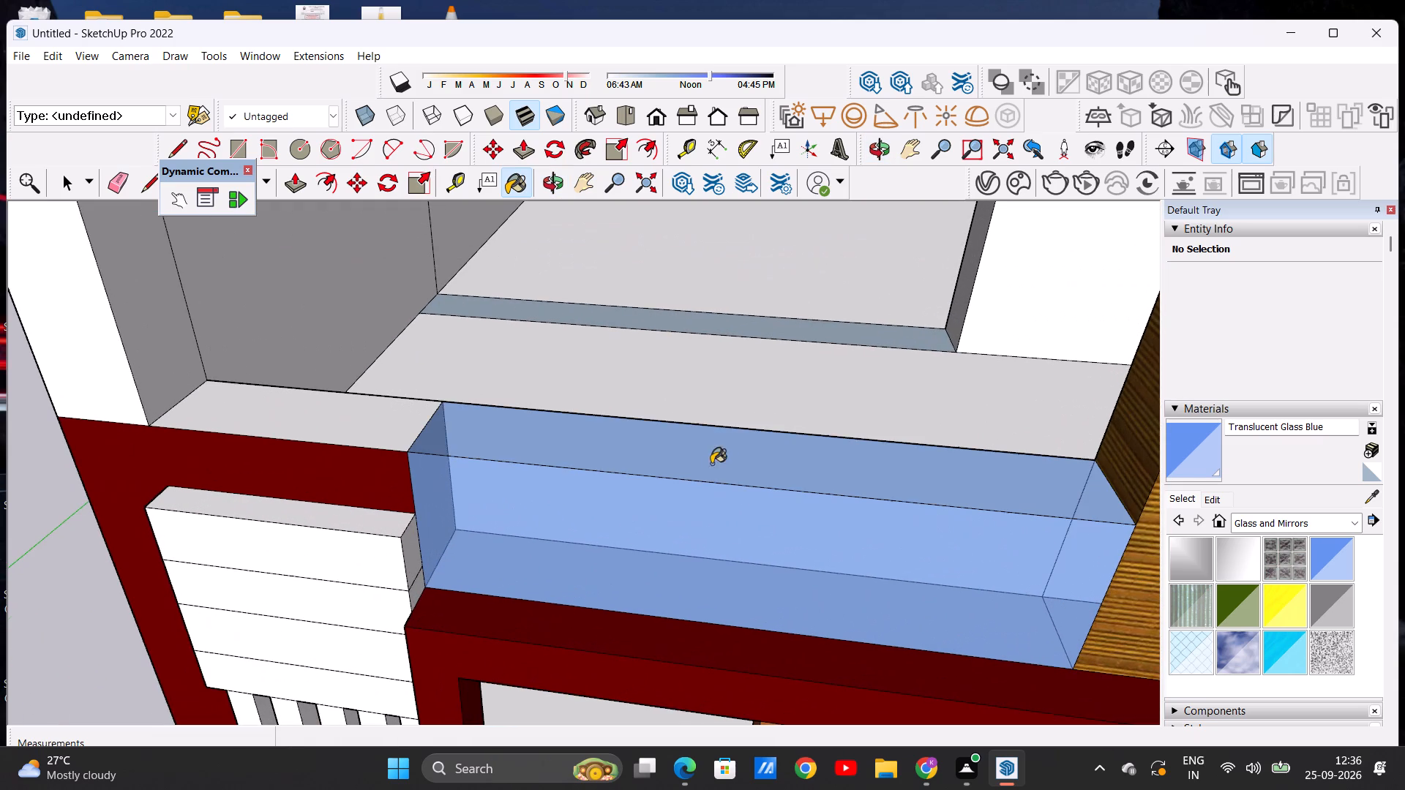
{"action": "middle_click_drag", "start_coordinate": [743, 455], "coordinate": [774, 451]}
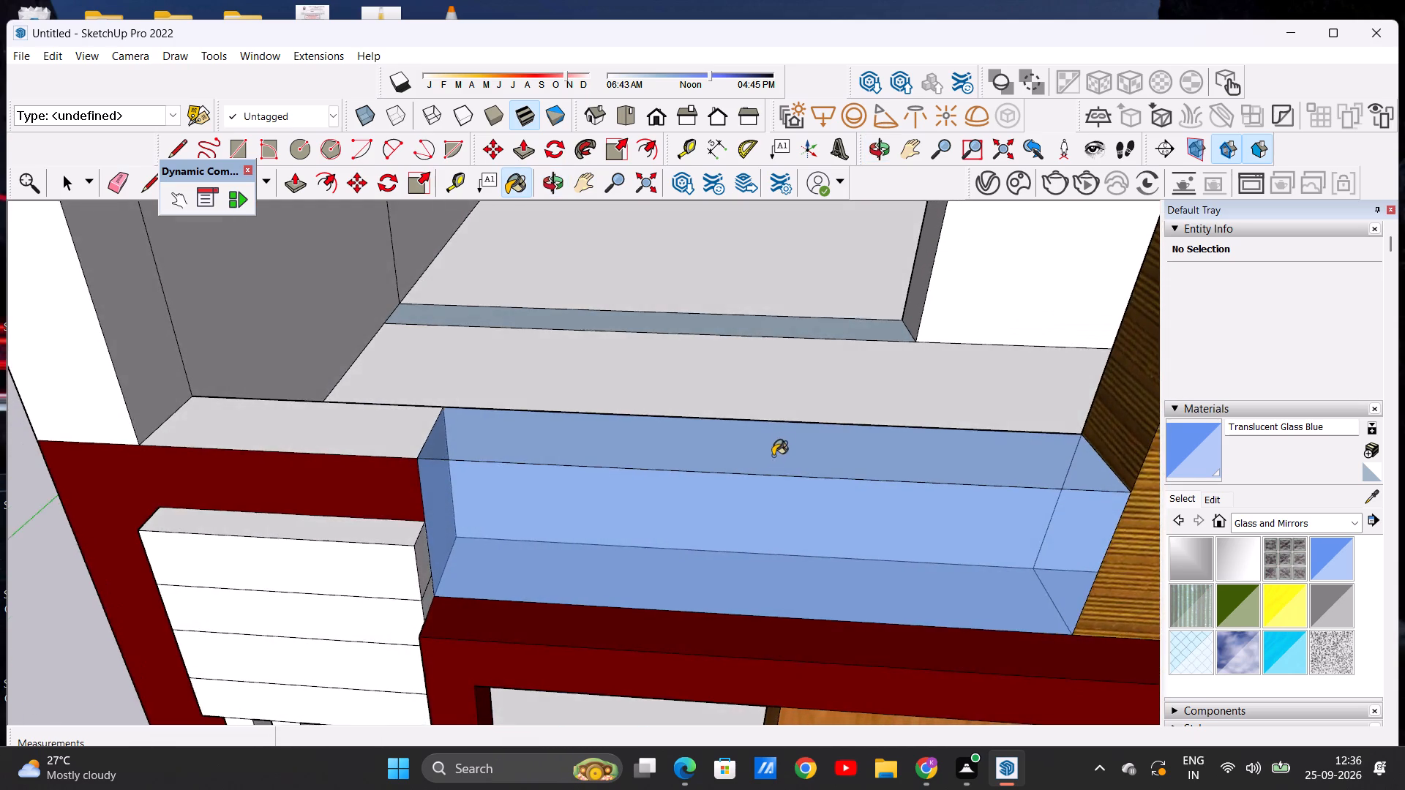
{"action": "scroll", "coordinate": [758, 493], "scroll_direction": "down", "scroll_amount": 8}
{"action": "middle_click_drag", "start_coordinate": [758, 540], "coordinate": [761, 450]}
{"action": "scroll", "coordinate": [747, 489], "scroll_direction": "down", "scroll_amount": 10}
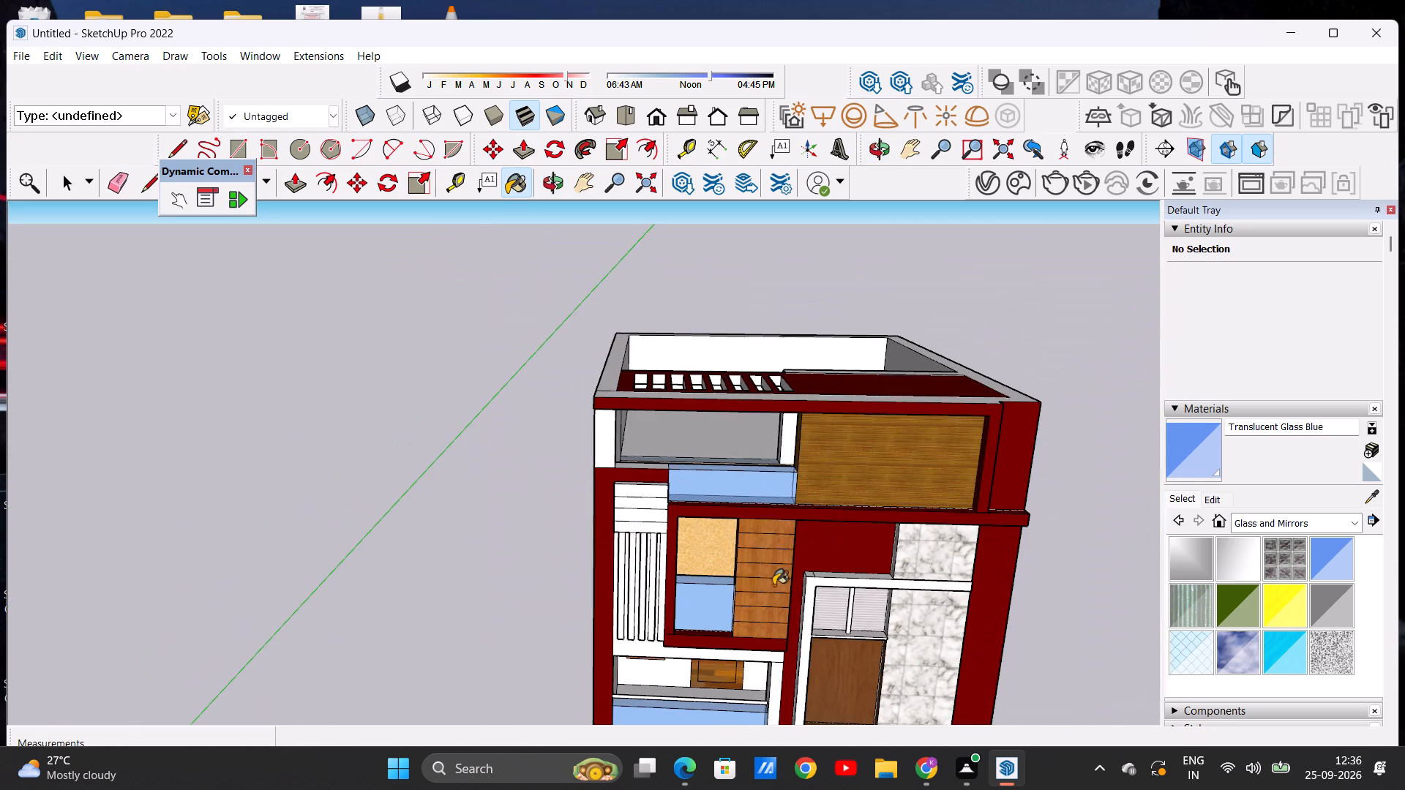
{"action": "middle_click_drag", "start_coordinate": [773, 586], "coordinate": [757, 503]}
{"action": "scroll", "coordinate": [748, 489], "scroll_direction": "down", "scroll_amount": 6}
{"action": "scroll", "coordinate": [793, 485], "scroll_direction": "up", "scroll_amount": 3}
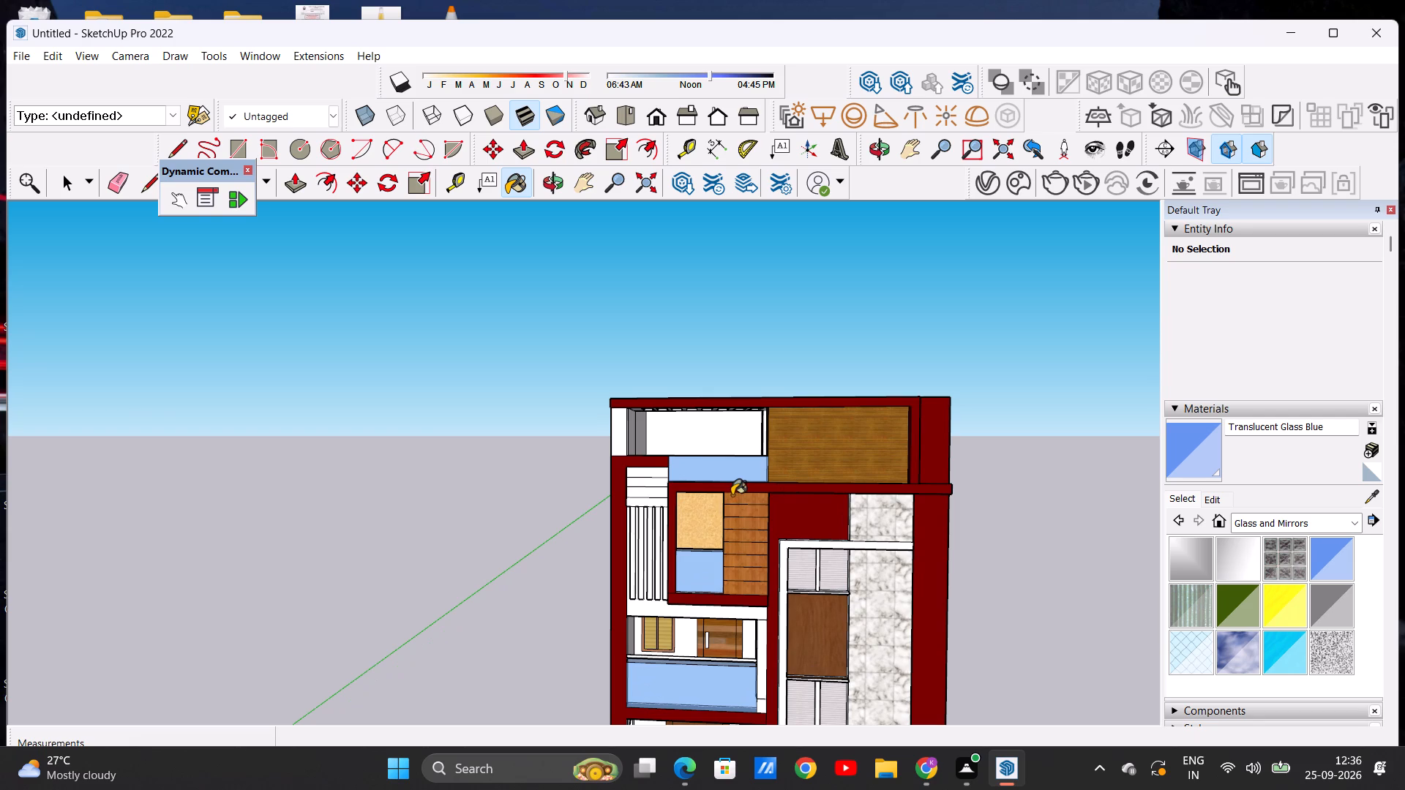
{"action": "key", "text": "space"}
Paint the white terrace corner pillar's front and inner side and the ledge top beside the glass parapet with Color A08.
{"action": "middle_click_drag", "start_coordinate": [640, 460], "coordinate": [677, 481]}
{"action": "scroll", "coordinate": [618, 440], "scroll_direction": "up", "scroll_amount": 4}
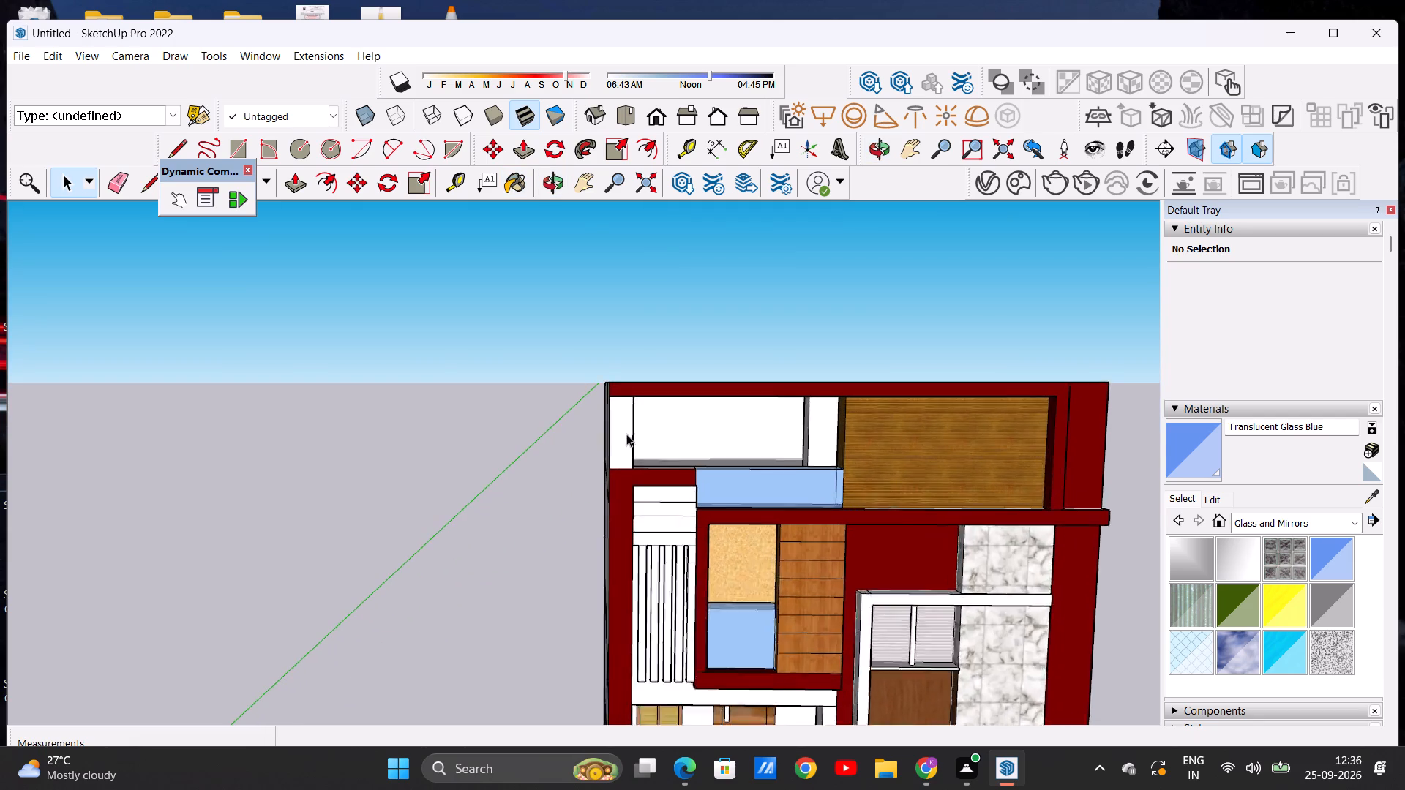
{"action": "scroll", "coordinate": [626, 434], "scroll_direction": "up", "scroll_amount": 1}
{"action": "left_click", "coordinate": [1348, 519]}
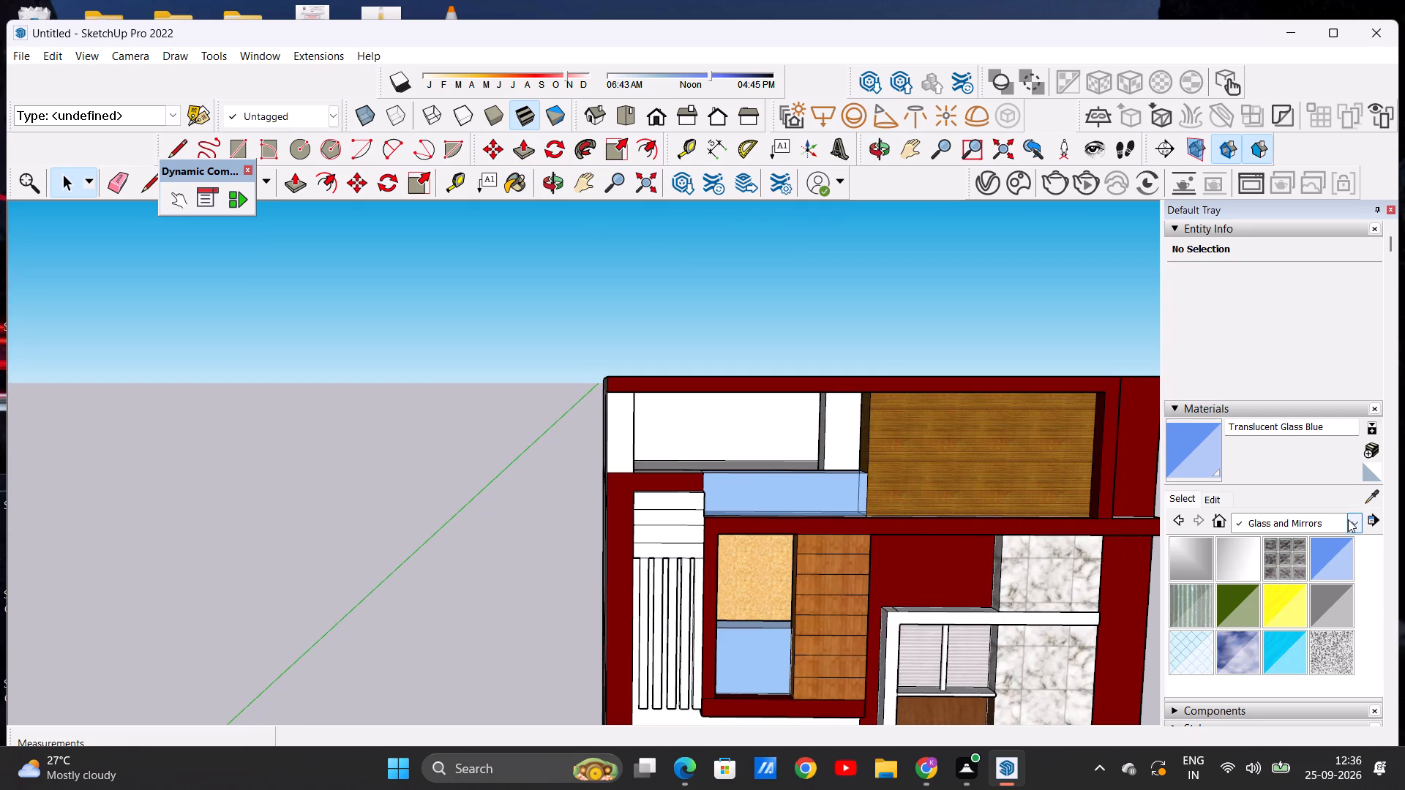
{"action": "left_click", "coordinate": [1366, 587]}
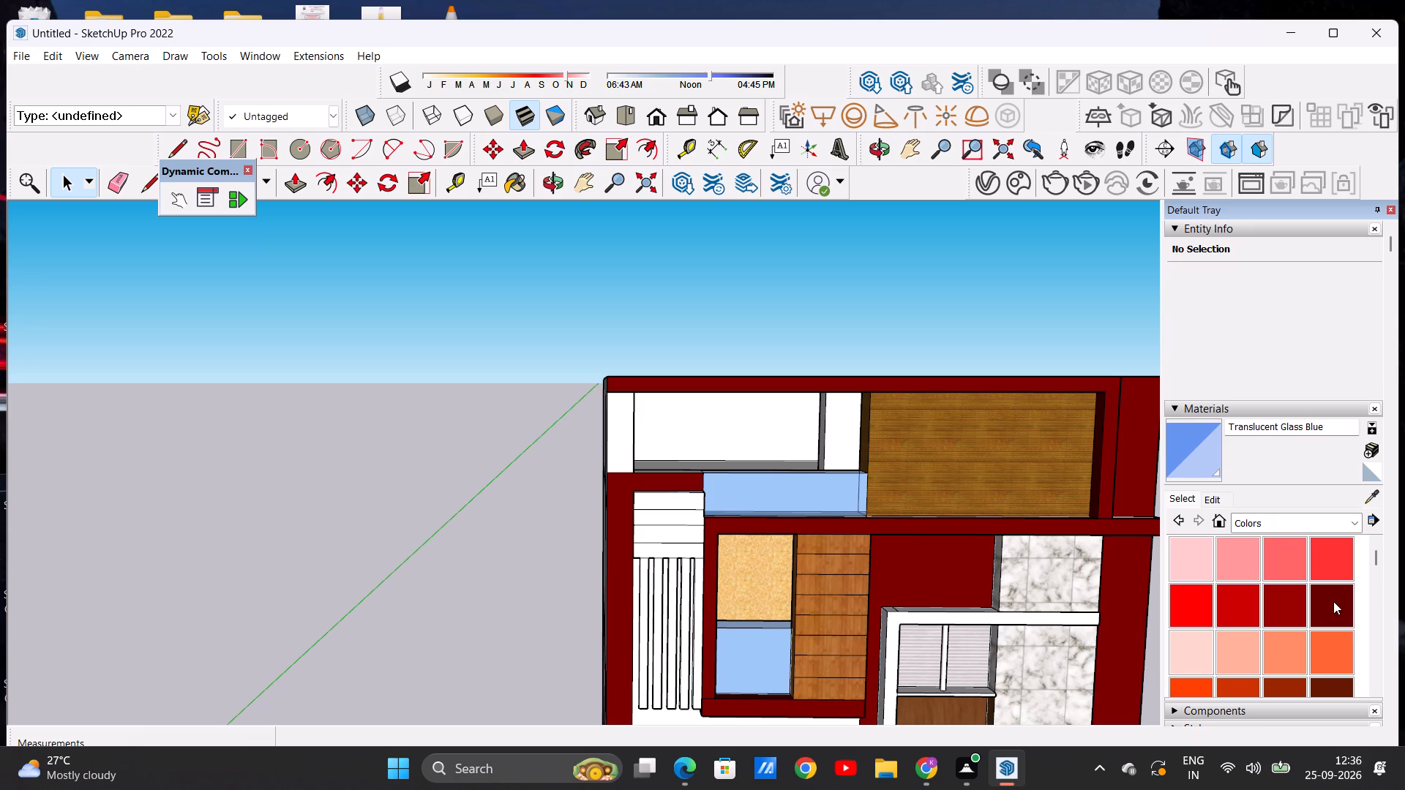
{"action": "left_click", "coordinate": [1333, 601]}
{"action": "scroll", "coordinate": [607, 434], "scroll_direction": "up", "scroll_amount": 5}
{"action": "left_click", "coordinate": [622, 425]}
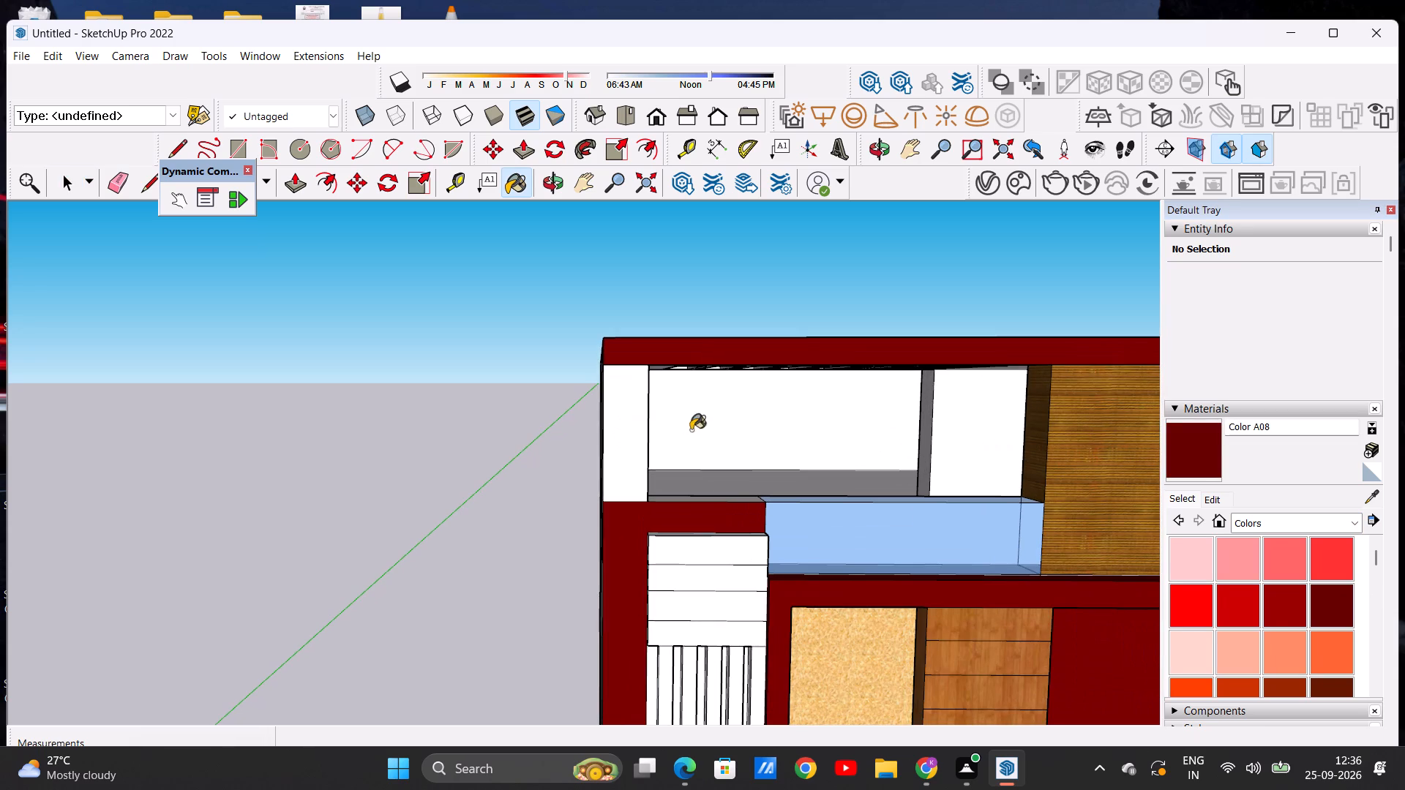
{"action": "middle_click_drag", "start_coordinate": [692, 439], "coordinate": [547, 467]}
{"action": "scroll", "coordinate": [563, 448], "scroll_direction": "up", "scroll_amount": 4}
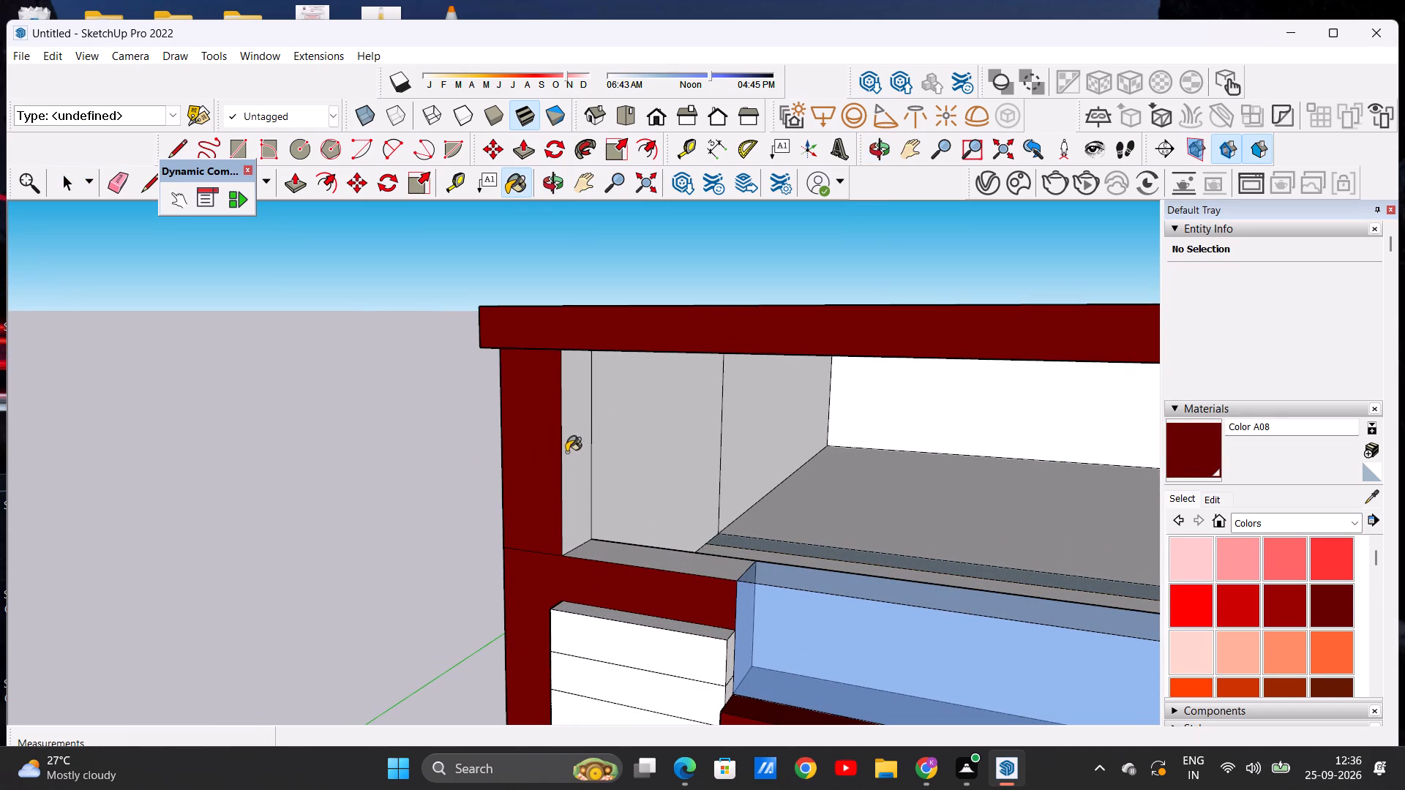
{"action": "left_click", "coordinate": [566, 452]}
{"action": "left_click", "coordinate": [626, 547]}
Examine the painted terrace corner, the side wall and the whole facade from different distances and angles.
{"action": "scroll", "coordinate": [681, 521], "scroll_direction": "down", "scroll_amount": 2}
{"action": "middle_click_drag", "start_coordinate": [507, 549], "coordinate": [691, 534]}
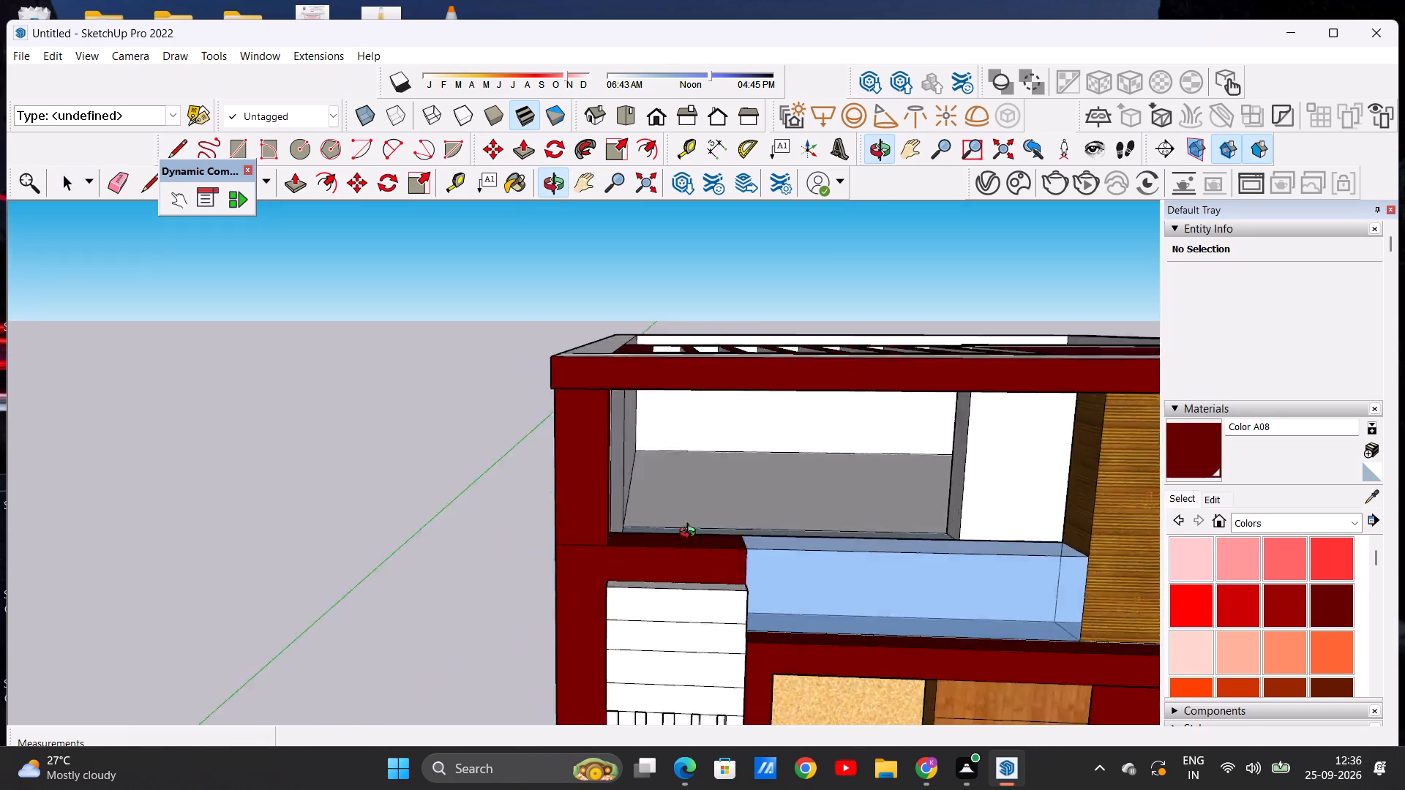
{"action": "middle_click_drag", "start_coordinate": [691, 534], "coordinate": [900, 512]}
{"action": "scroll", "coordinate": [639, 505], "scroll_direction": "up", "scroll_amount": 3}
{"action": "scroll", "coordinate": [629, 507], "scroll_direction": "down", "scroll_amount": 13}
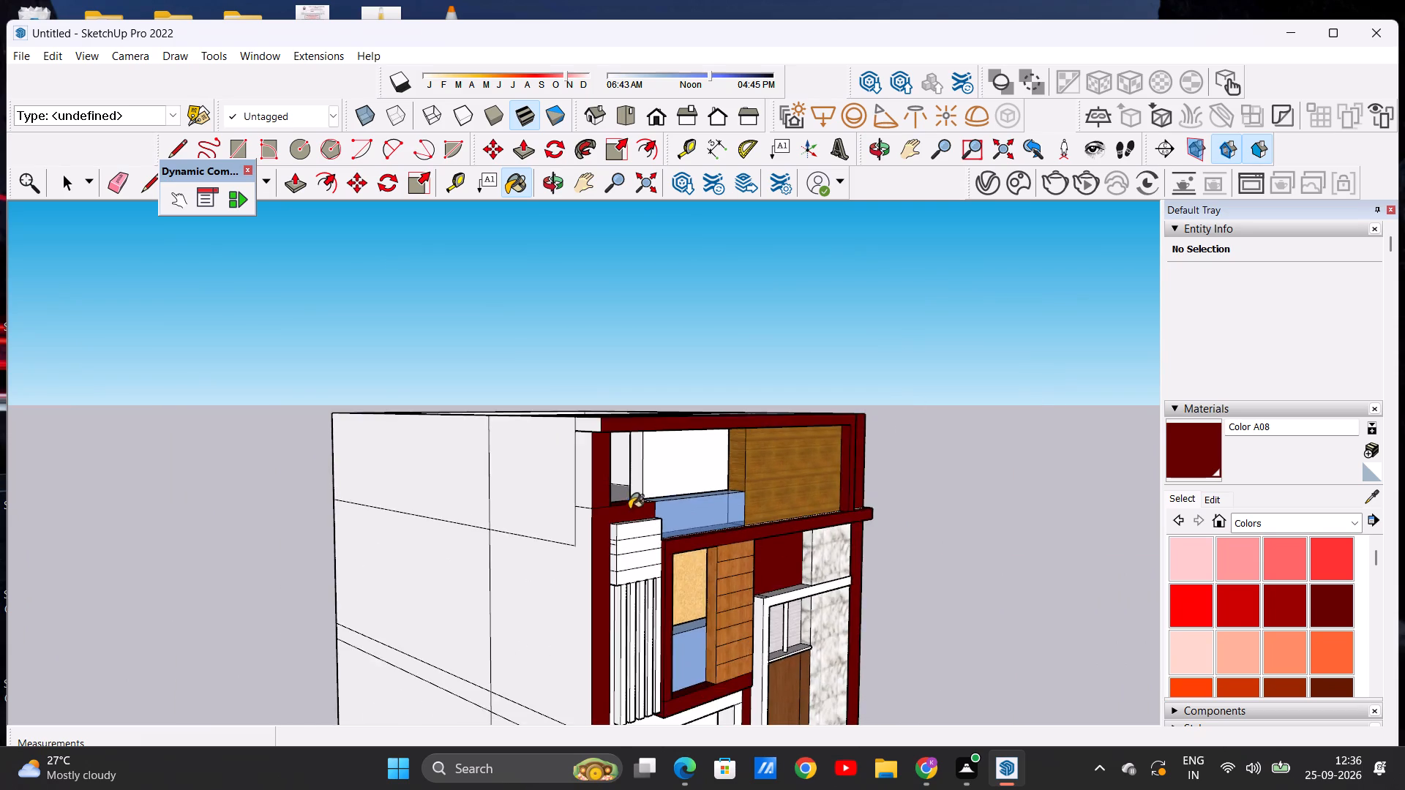
{"action": "middle_click_drag", "start_coordinate": [634, 514], "coordinate": [454, 473]}
{"action": "scroll", "coordinate": [441, 489], "scroll_direction": "down", "scroll_amount": 5}
{"action": "middle_click_drag", "start_coordinate": [689, 489], "coordinate": [641, 584]}
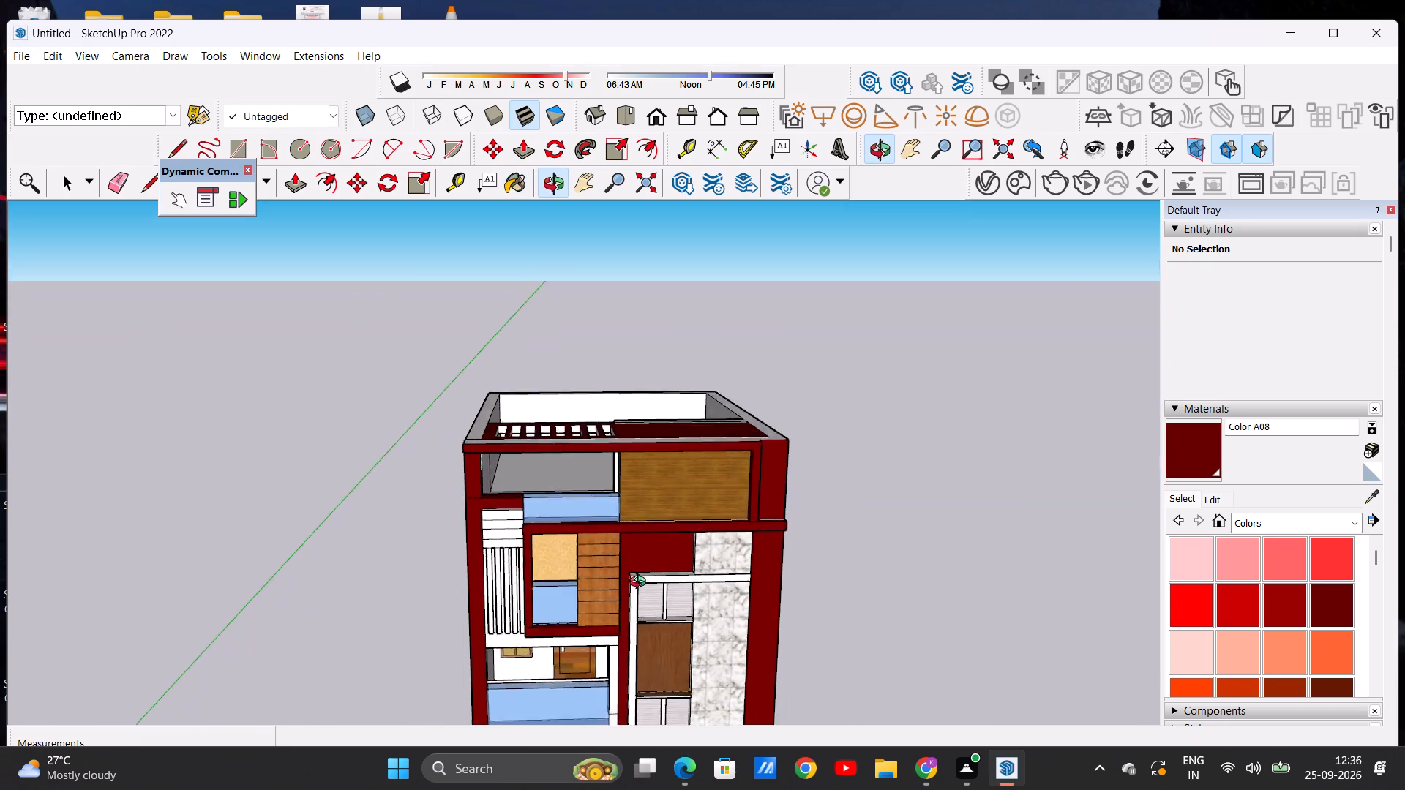
{"action": "middle_click_drag", "start_coordinate": [641, 584], "coordinate": [580, 541]}
{"action": "scroll", "coordinate": [602, 503], "scroll_direction": "down", "scroll_amount": 7}
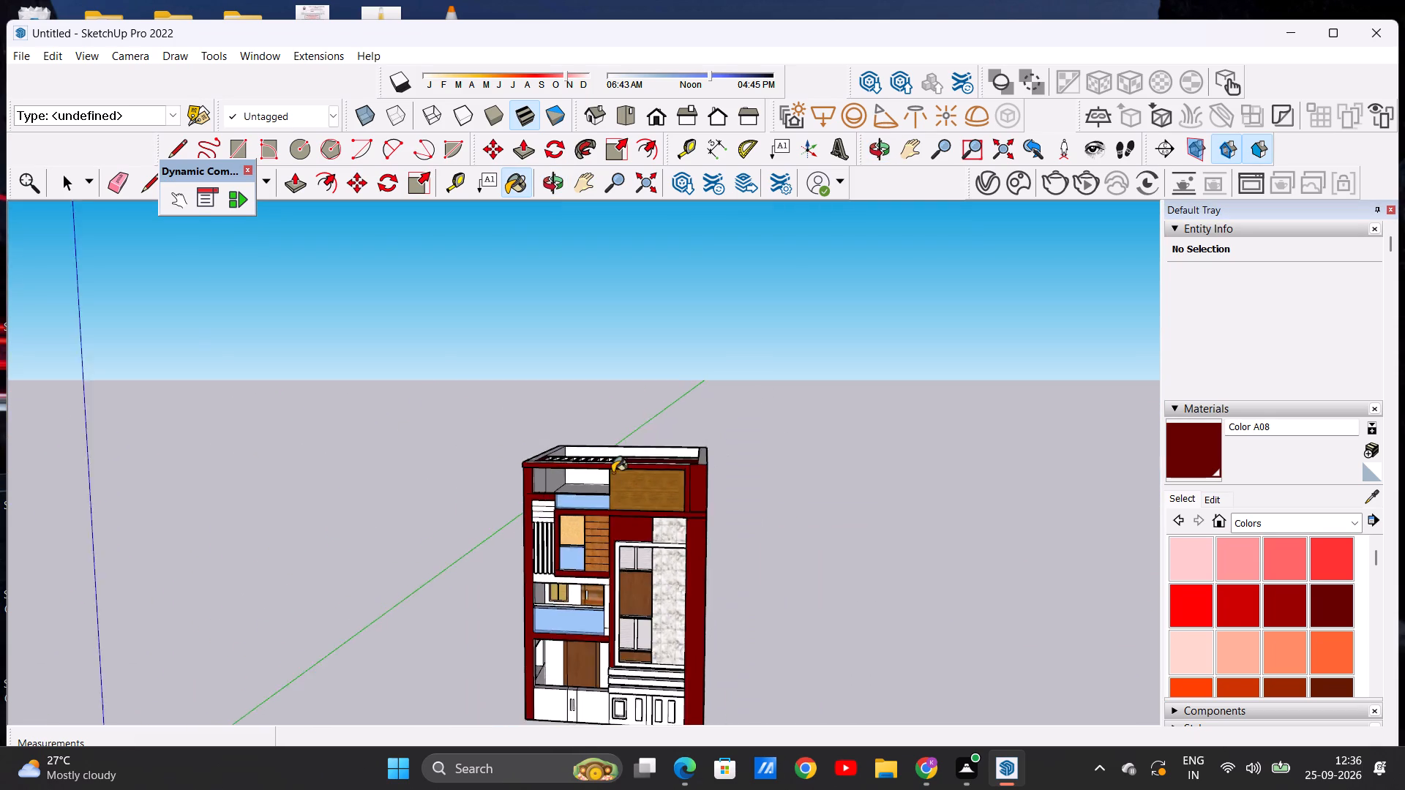
{"action": "scroll", "coordinate": [612, 473], "scroll_direction": "down", "scroll_amount": 5}
{"action": "middle_click", "coordinate": [607, 604]}
{"action": "scroll", "coordinate": [607, 604], "scroll_direction": "up", "scroll_amount": 12}
{"action": "scroll", "coordinate": [613, 606], "scroll_direction": "down", "scroll_amount": 3}
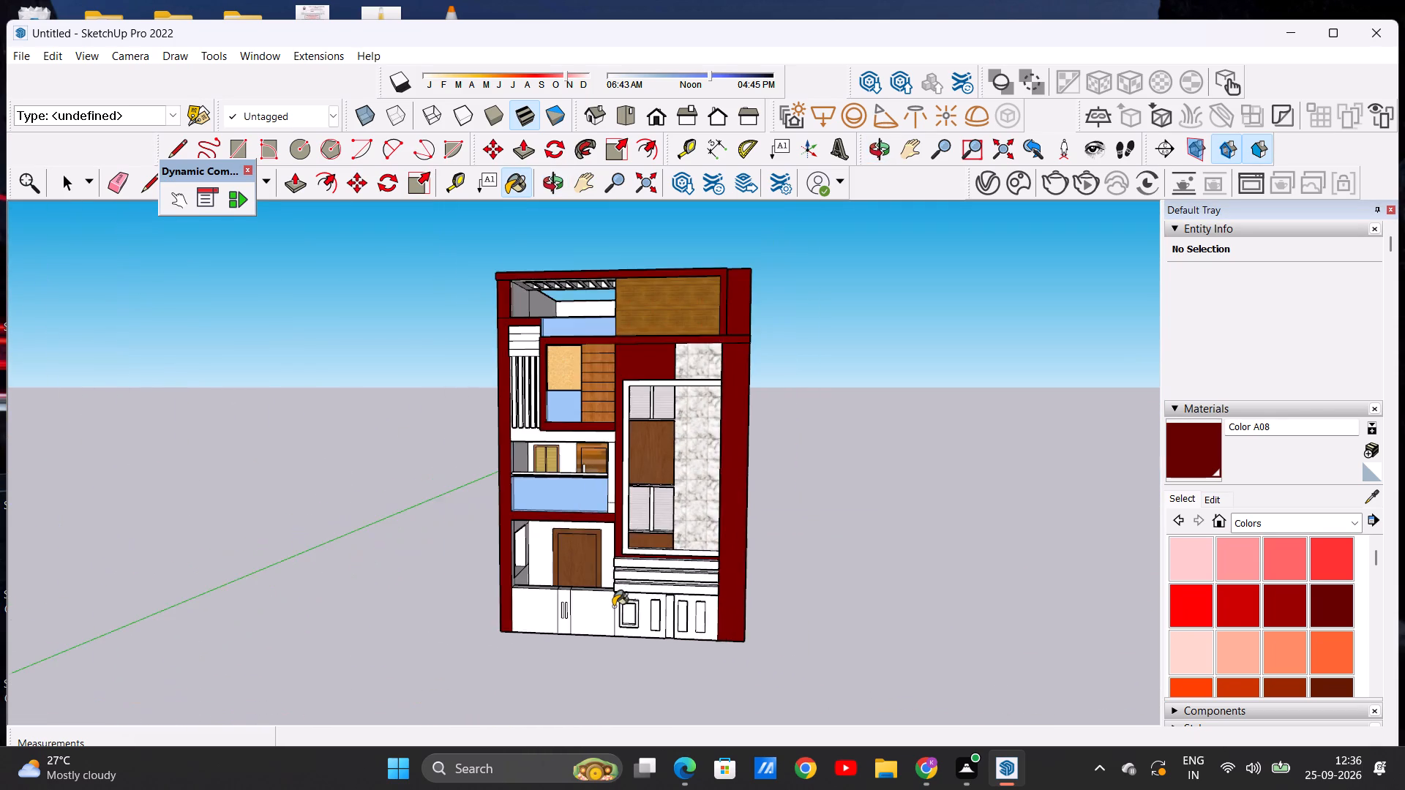
{"action": "scroll", "coordinate": [613, 606], "scroll_direction": "down", "scroll_amount": 2}
{"action": "middle_click_drag", "start_coordinate": [604, 590], "coordinate": [618, 579]}
{"action": "scroll", "coordinate": [600, 590], "scroll_direction": "down", "scroll_amount": 5}
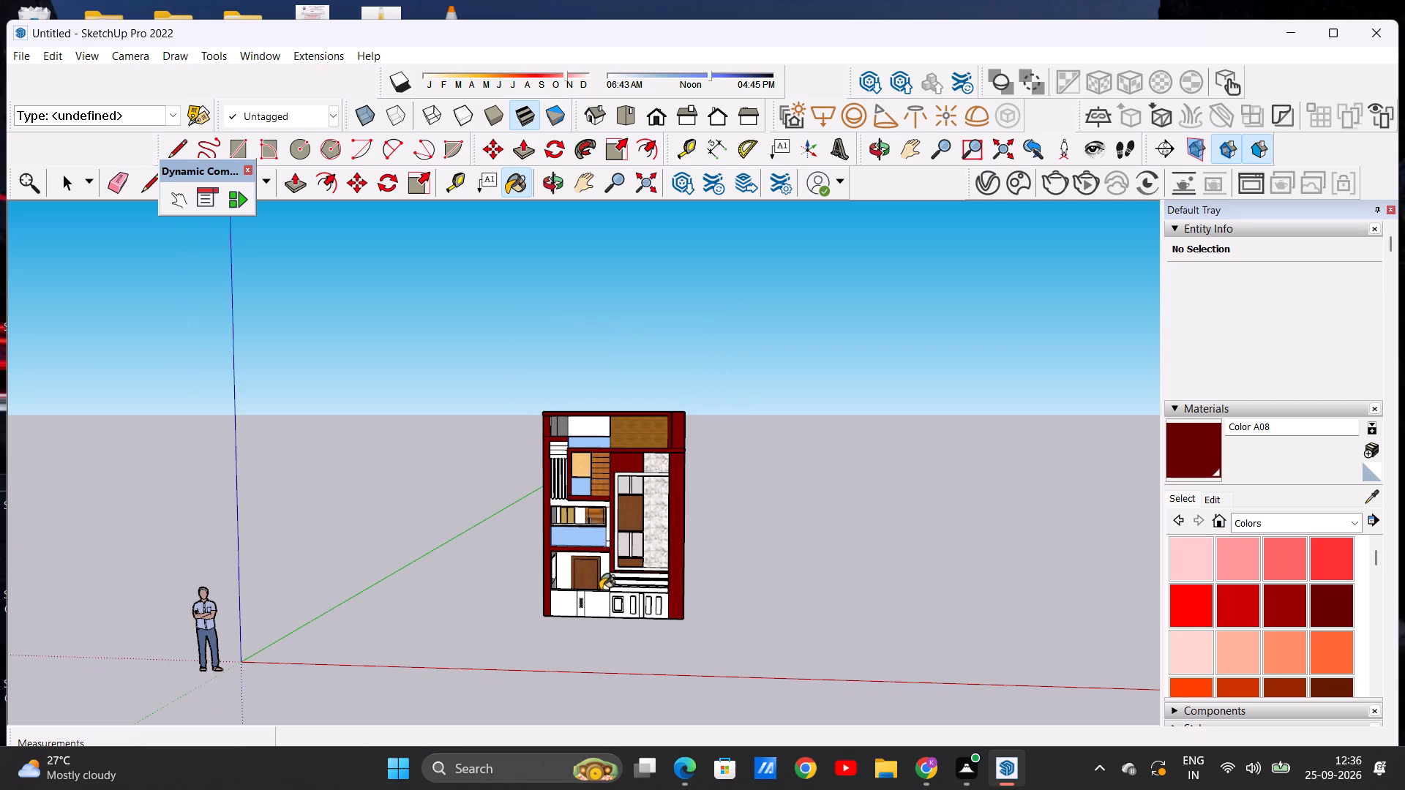
{"action": "scroll", "coordinate": [639, 504], "scroll_direction": "up", "scroll_amount": 7}
{"action": "middle_click_drag", "start_coordinate": [579, 590], "coordinate": [592, 561]}
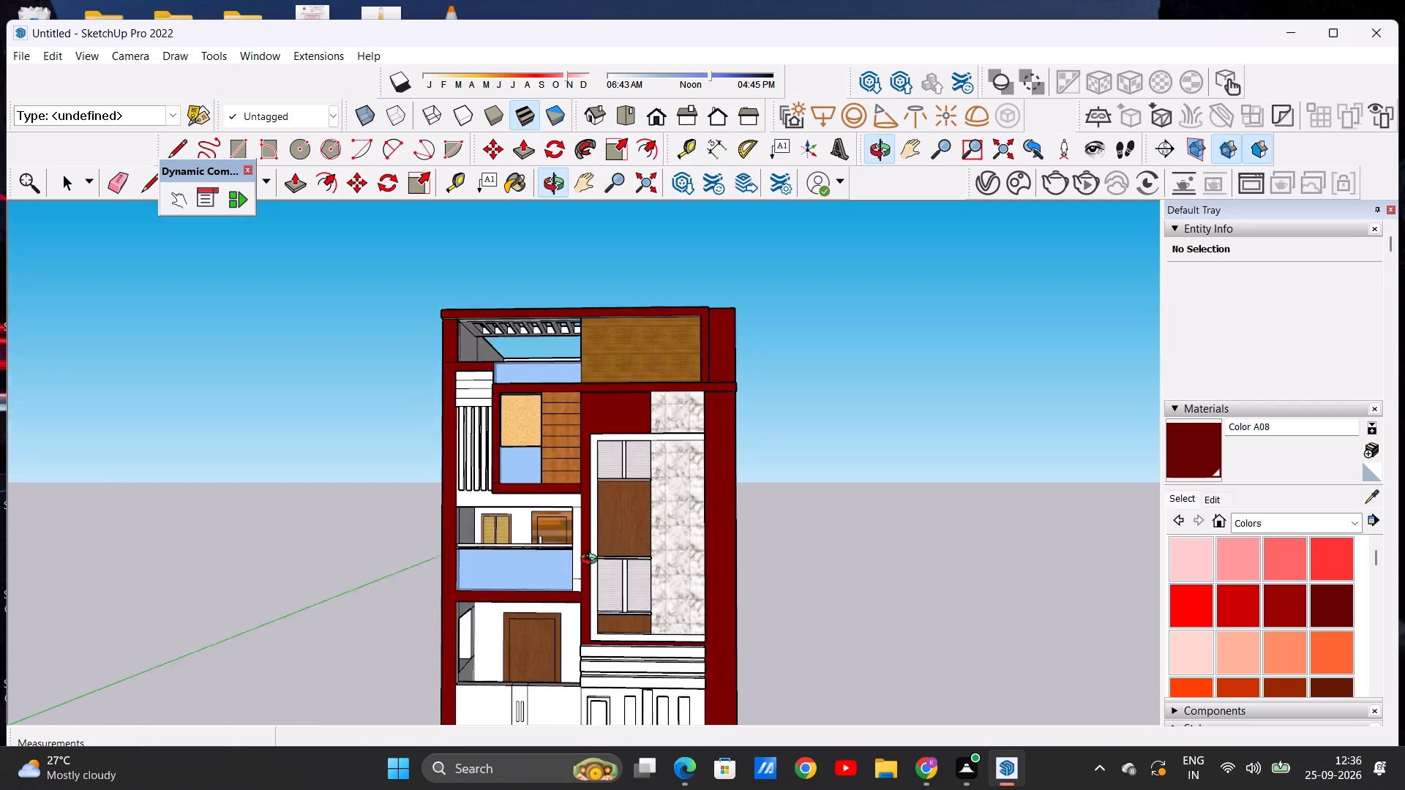
{"action": "middle_click_drag", "start_coordinate": [592, 561], "coordinate": [581, 554]}
{"action": "scroll", "coordinate": [581, 554], "scroll_direction": "up", "scroll_amount": 1}
{"action": "scroll", "coordinate": [581, 554], "scroll_direction": "down", "scroll_amount": 10}
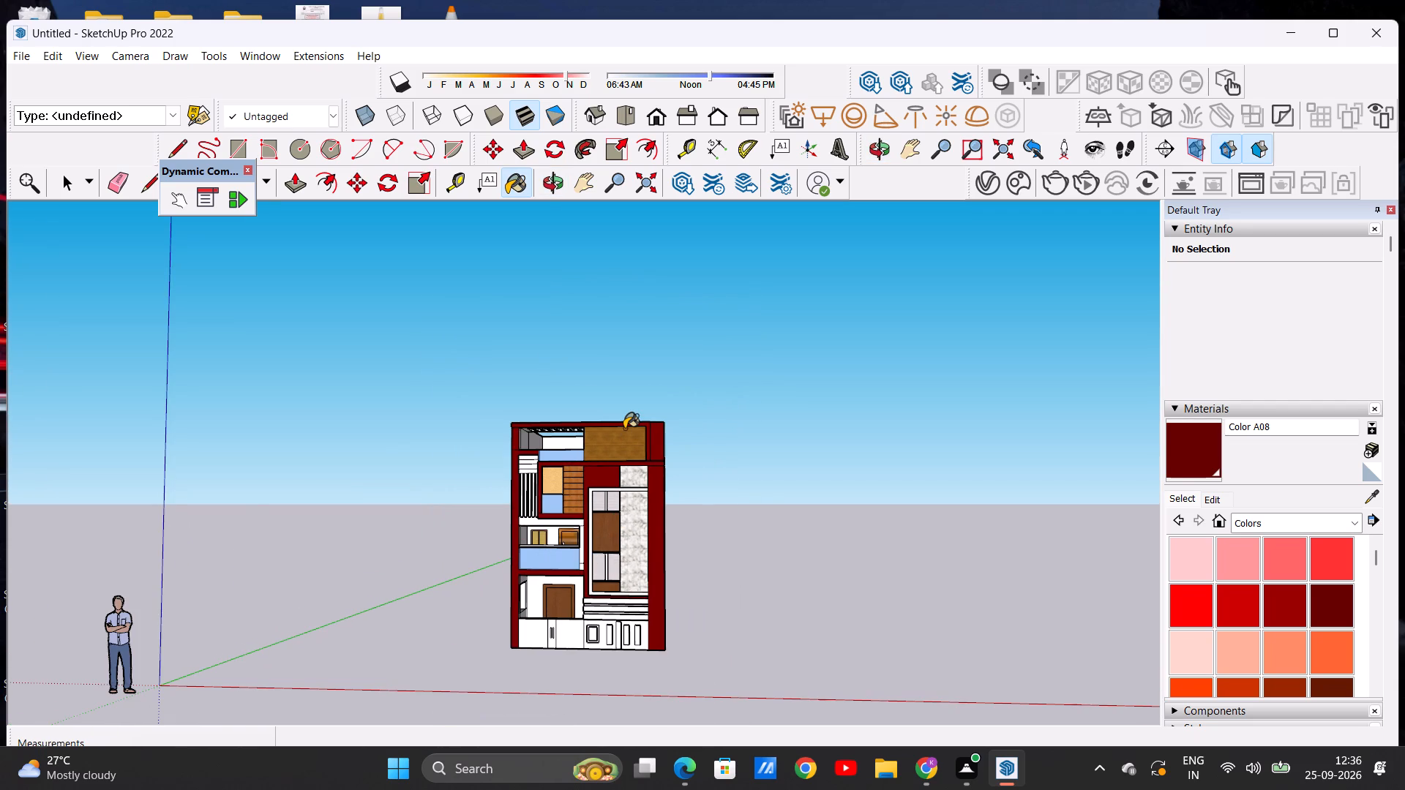
{"action": "scroll", "coordinate": [640, 415], "scroll_direction": "down", "scroll_amount": 3}
{"action": "scroll", "coordinate": [525, 535], "scroll_direction": "up", "scroll_amount": 8}
{"action": "key", "text": "space"}
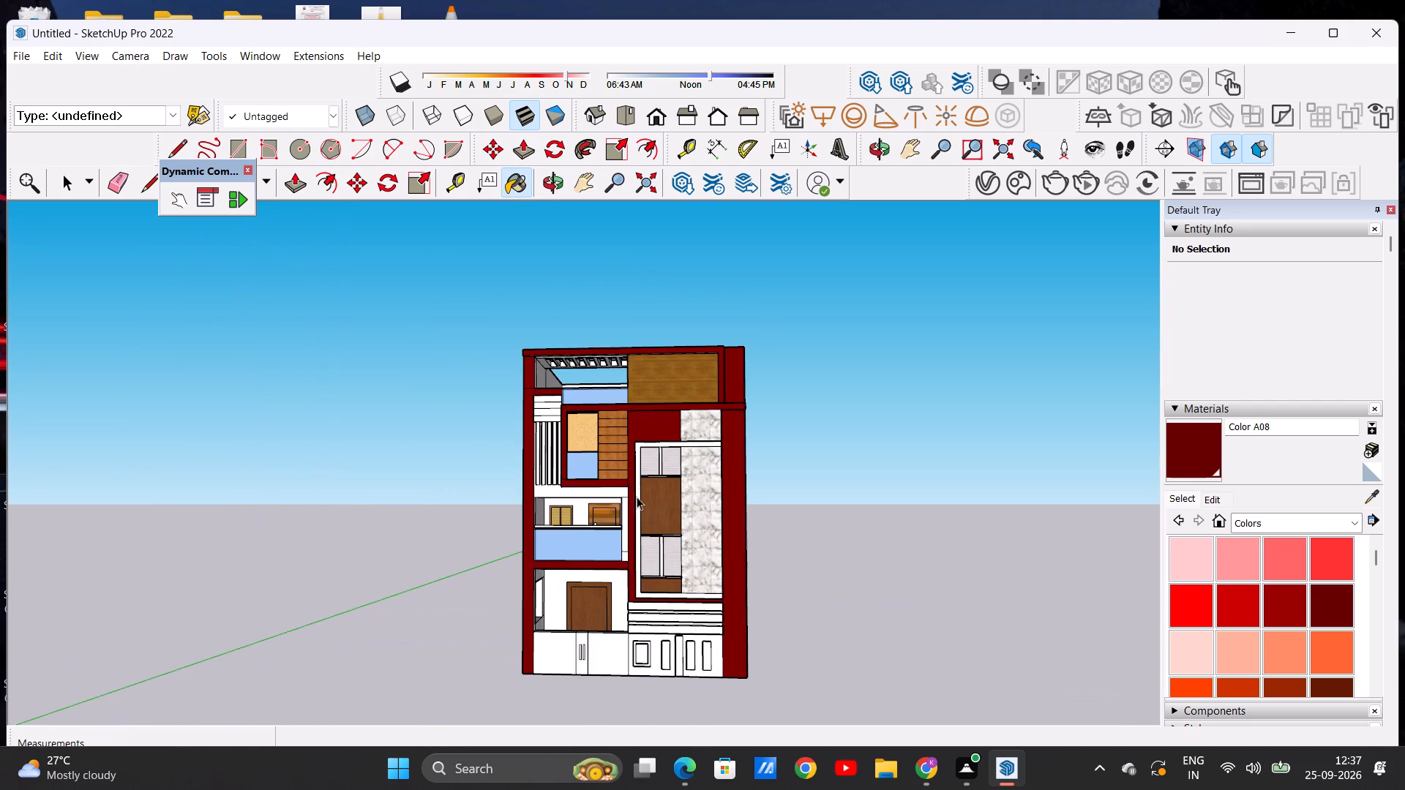
{"action": "middle_click_drag", "start_coordinate": [640, 500], "coordinate": [645, 518]}
{"action": "scroll", "coordinate": [642, 486], "scroll_direction": "up", "scroll_amount": 7}
{"action": "scroll", "coordinate": [651, 478], "scroll_direction": "down", "scroll_amount": 3}
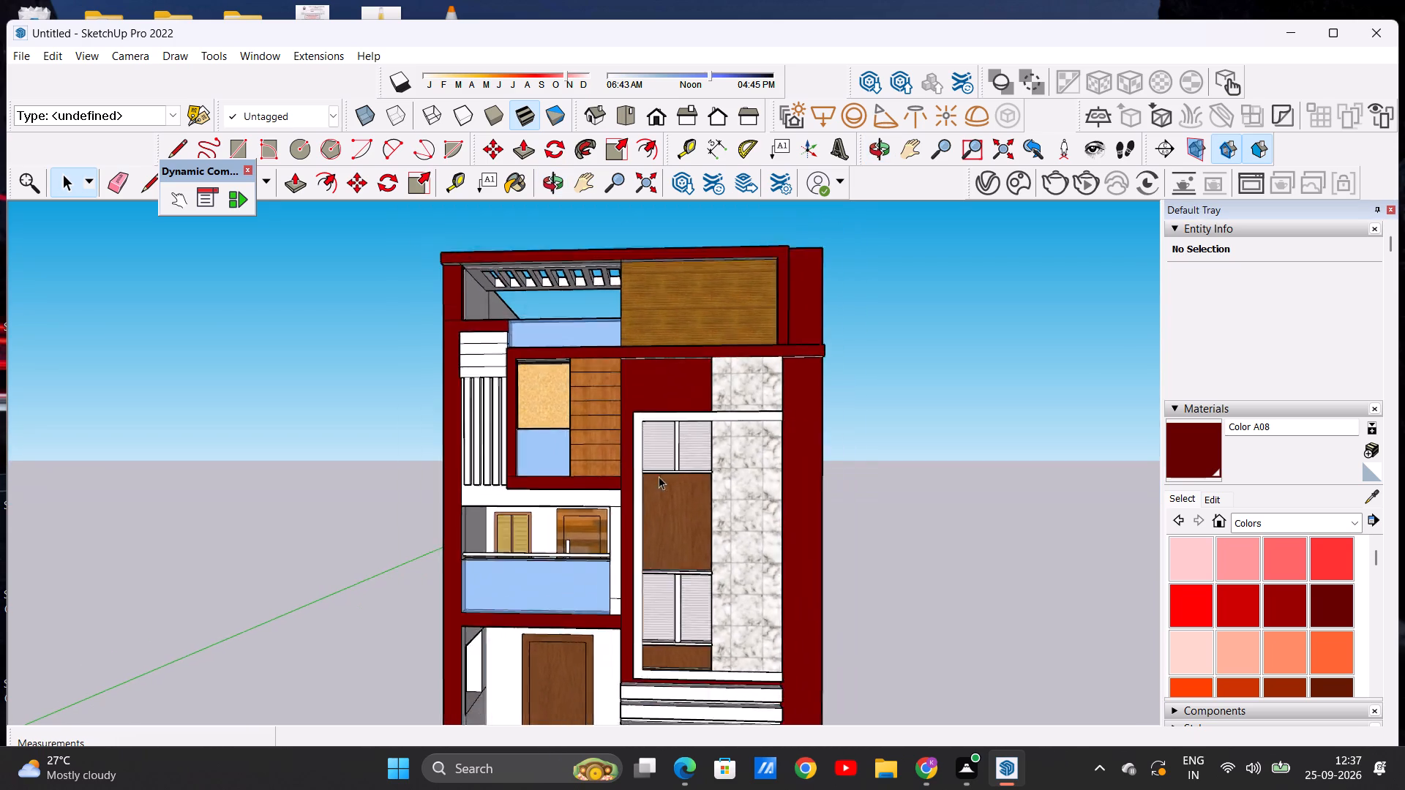
{"action": "scroll", "coordinate": [659, 476], "scroll_direction": "down", "scroll_amount": 3}
{"action": "scroll", "coordinate": [602, 500], "scroll_direction": "up", "scroll_amount": 7}
{"action": "scroll", "coordinate": [674, 484], "scroll_direction": "up", "scroll_amount": 6}
{"action": "middle_click_drag", "start_coordinate": [677, 515], "coordinate": [749, 548]}
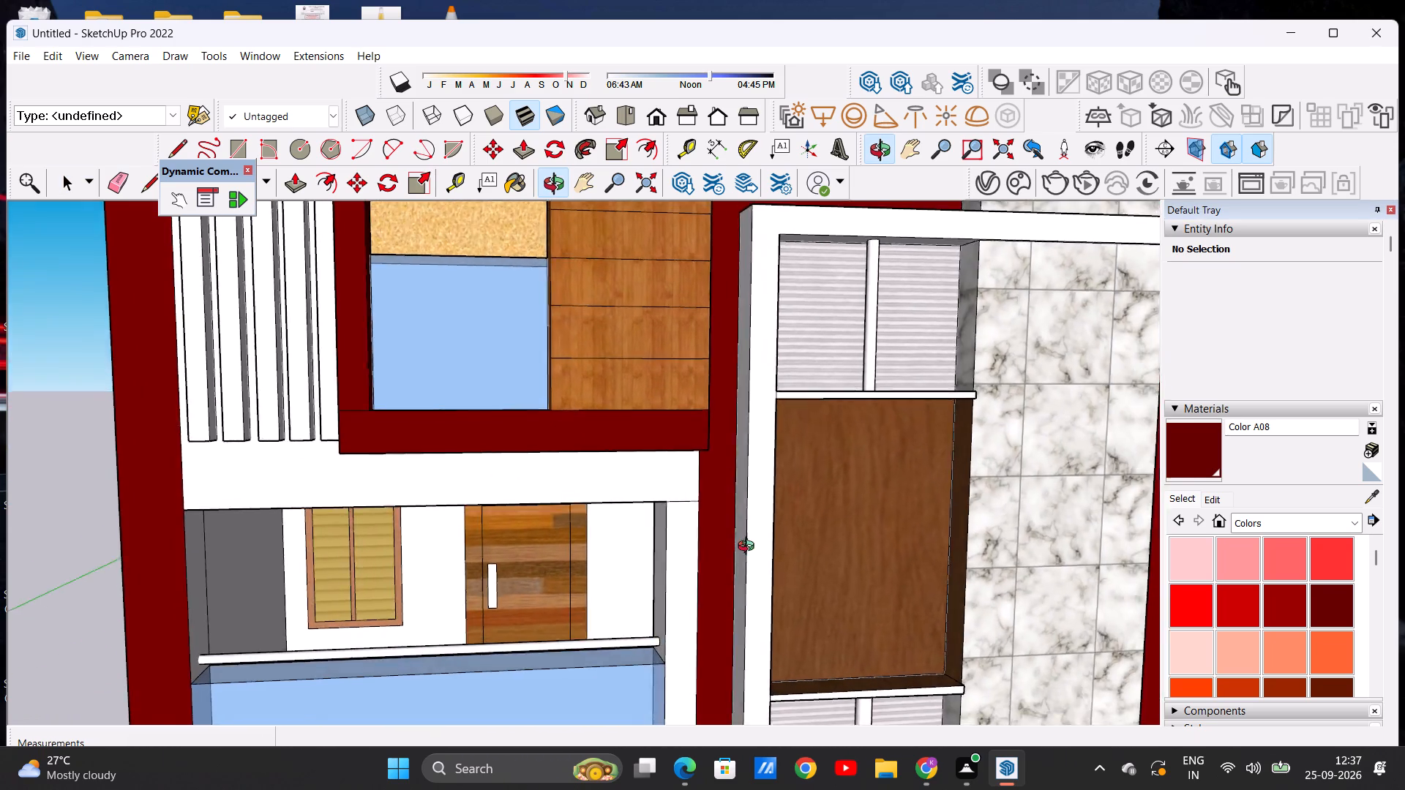
{"action": "middle_click_drag", "start_coordinate": [749, 548], "coordinate": [635, 528]}
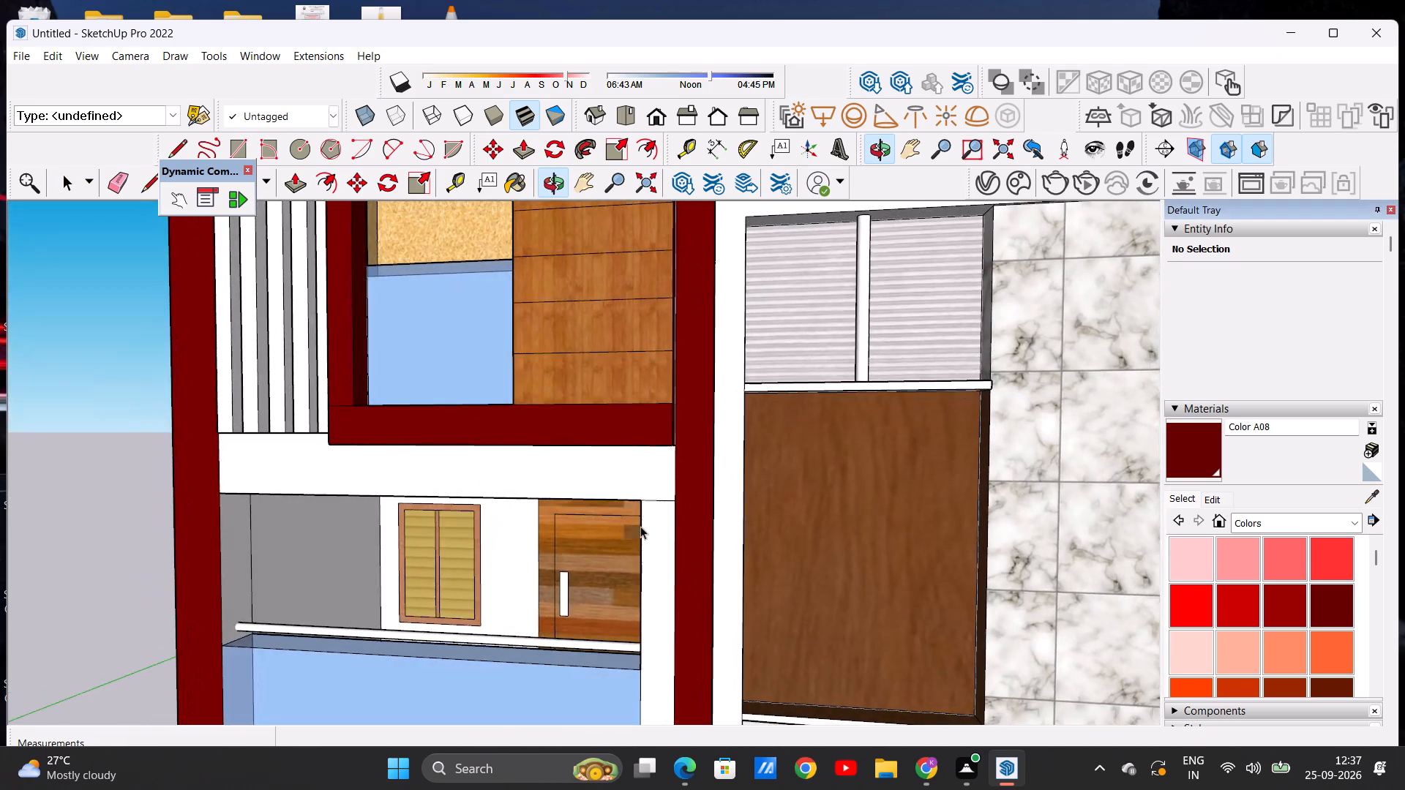
{"action": "scroll", "coordinate": [644, 526], "scroll_direction": "down", "scroll_amount": 19}
{"action": "scroll", "coordinate": [700, 598], "scroll_direction": "up", "scroll_amount": 5}
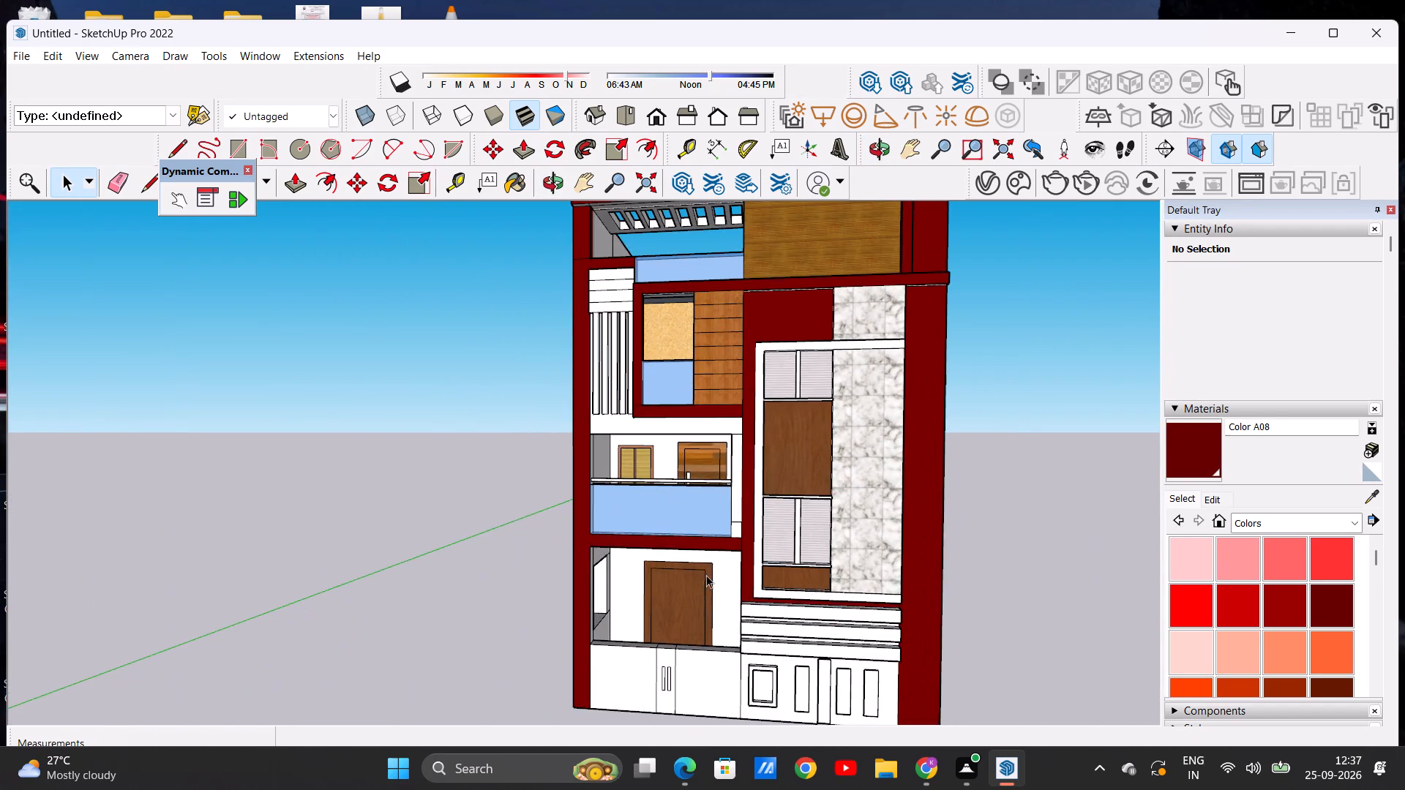
{"action": "middle_click_drag", "start_coordinate": [712, 576], "coordinate": [762, 595]}
{"action": "scroll", "coordinate": [747, 606], "scroll_direction": "down", "scroll_amount": 7}
{"action": "scroll", "coordinate": [896, 530], "scroll_direction": "up", "scroll_amount": 3}
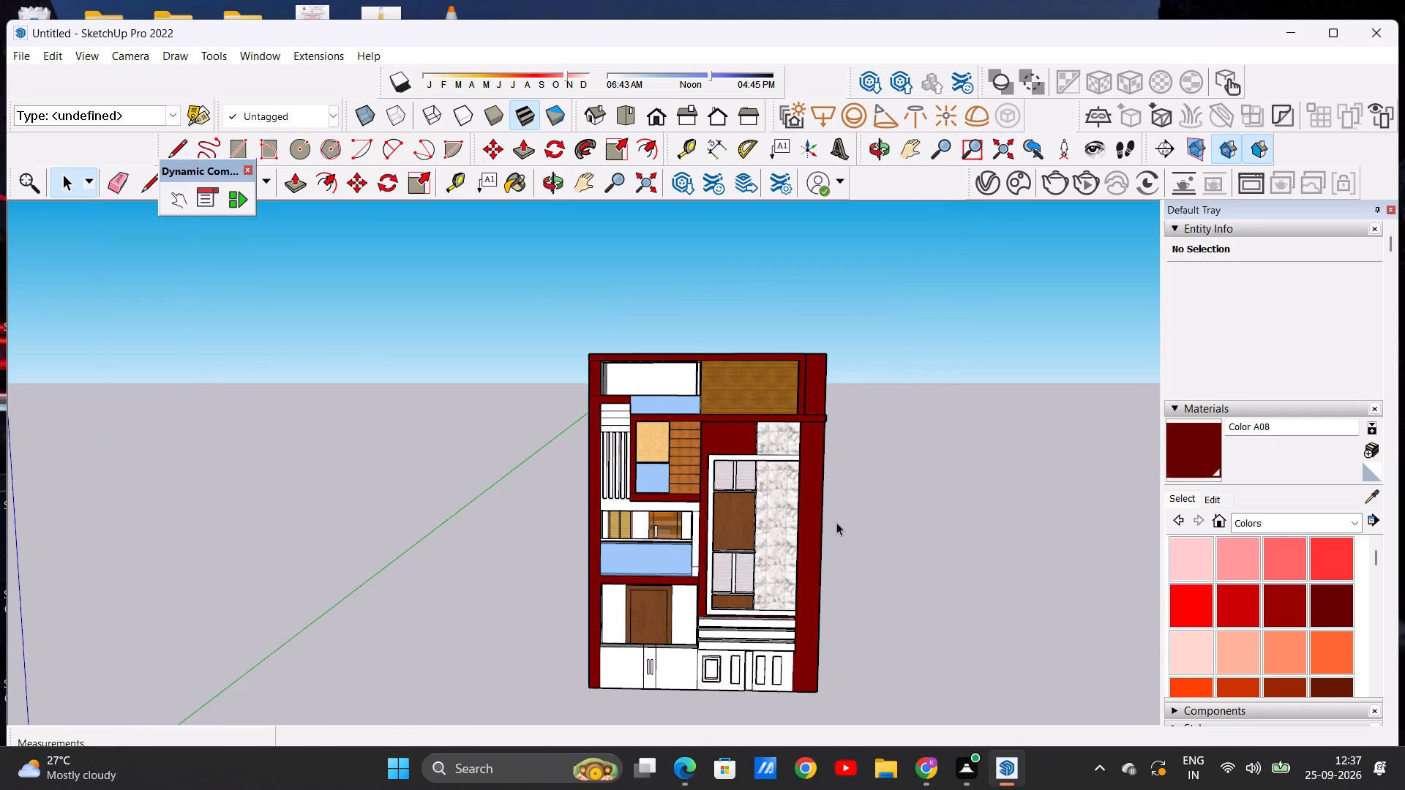
{"action": "scroll", "coordinate": [791, 516], "scroll_direction": "down", "scroll_amount": 6}
{"action": "scroll", "coordinate": [706, 736], "scroll_direction": "up", "scroll_amount": 6}
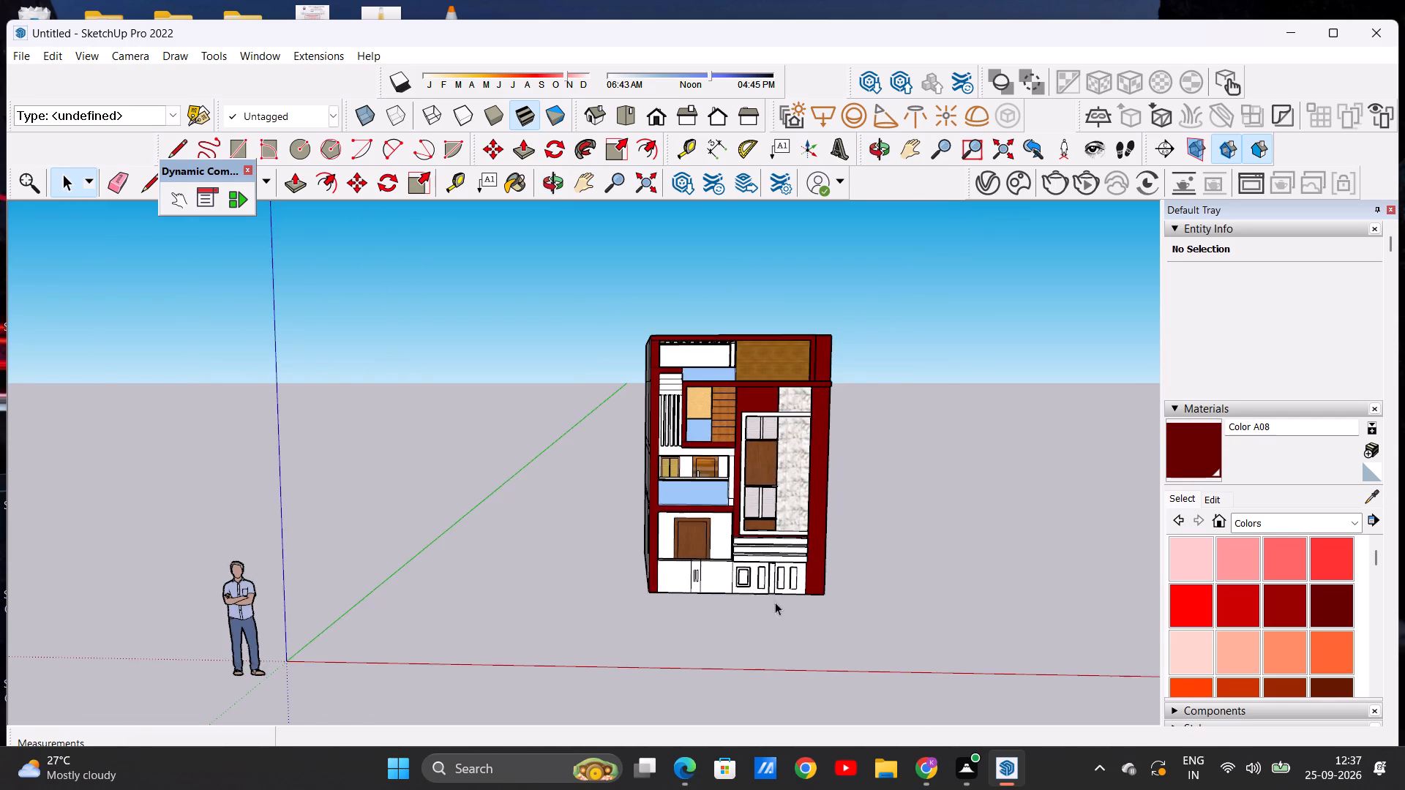
Paint the ground-floor front wall around the small framed panel and vertical strips with Quartz Light Brown from Synthetic Surfaces.
{"action": "scroll", "coordinate": [794, 565], "scroll_direction": "up", "scroll_amount": 11}
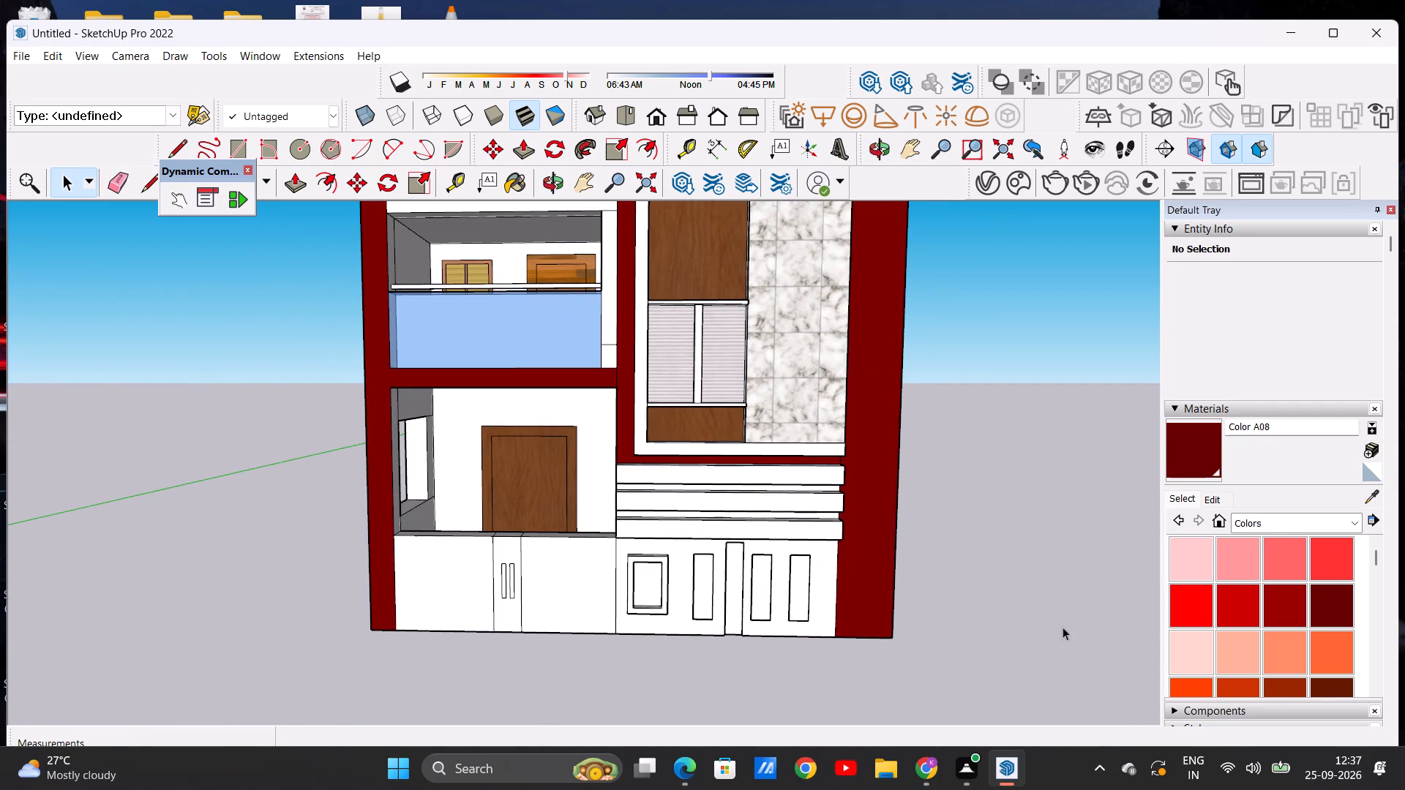
{"action": "left_click", "coordinate": [1349, 521]}
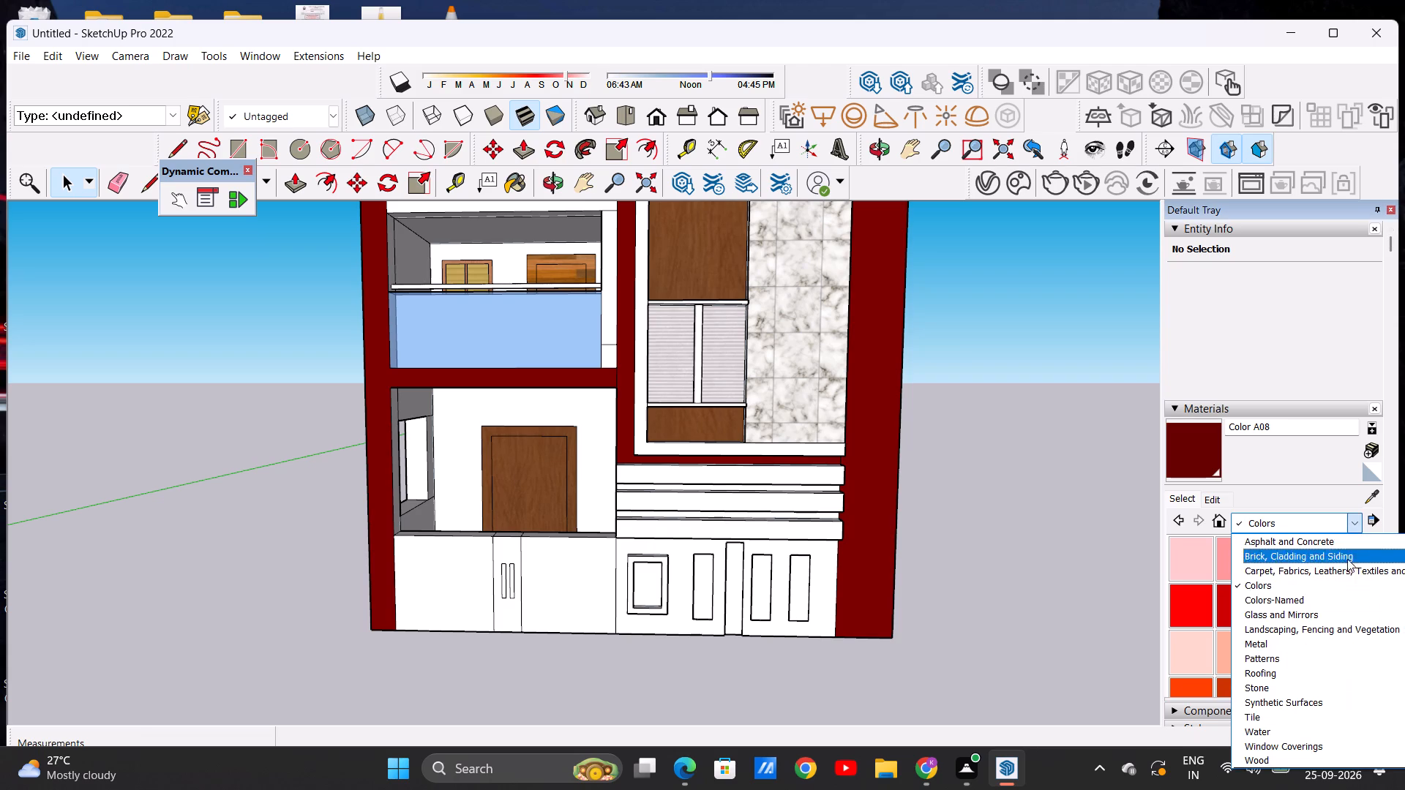
{"action": "left_click", "coordinate": [1341, 701]}
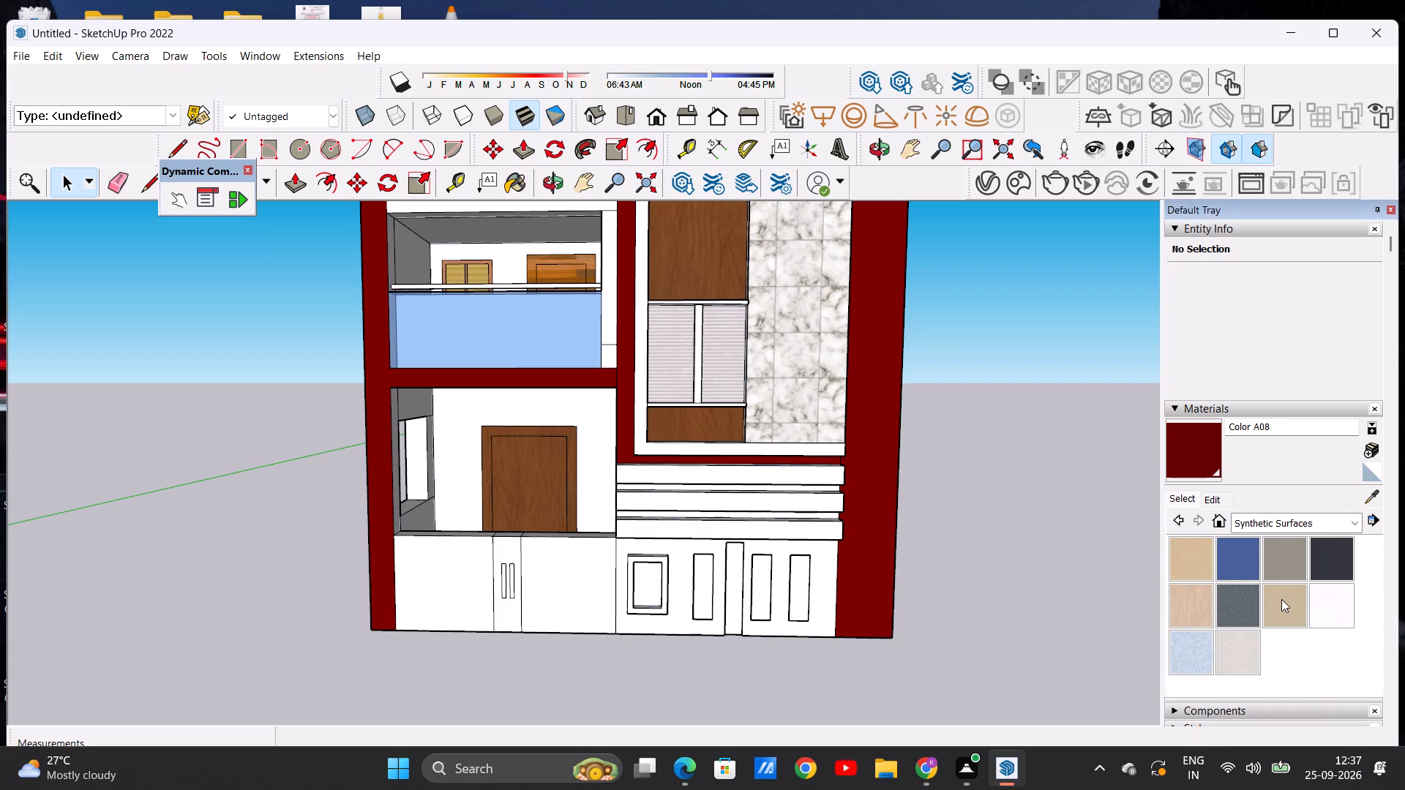
{"action": "left_click", "coordinate": [1284, 600]}
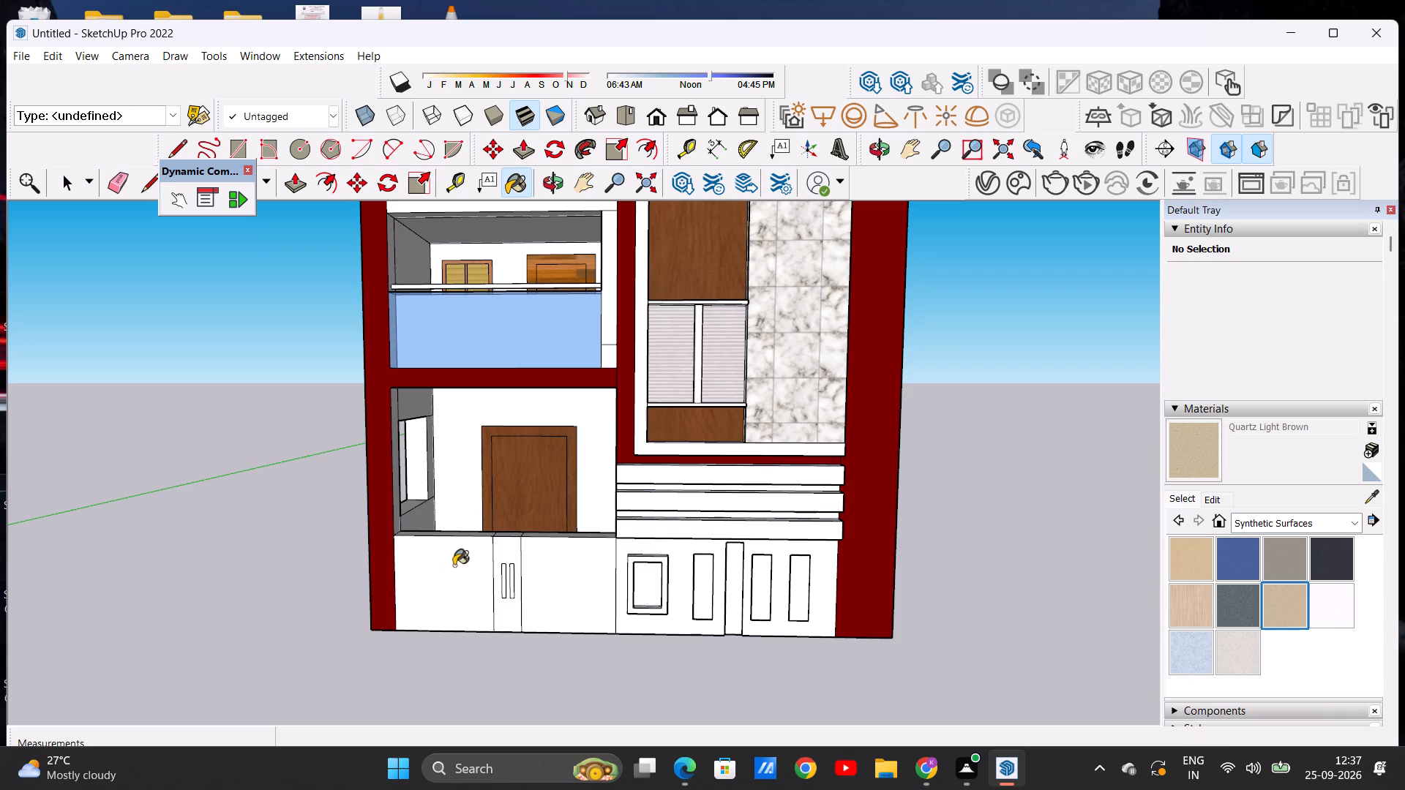
{"action": "scroll", "coordinate": [657, 557], "scroll_direction": "up", "scroll_amount": 4}
{"action": "left_click", "coordinate": [630, 543]}
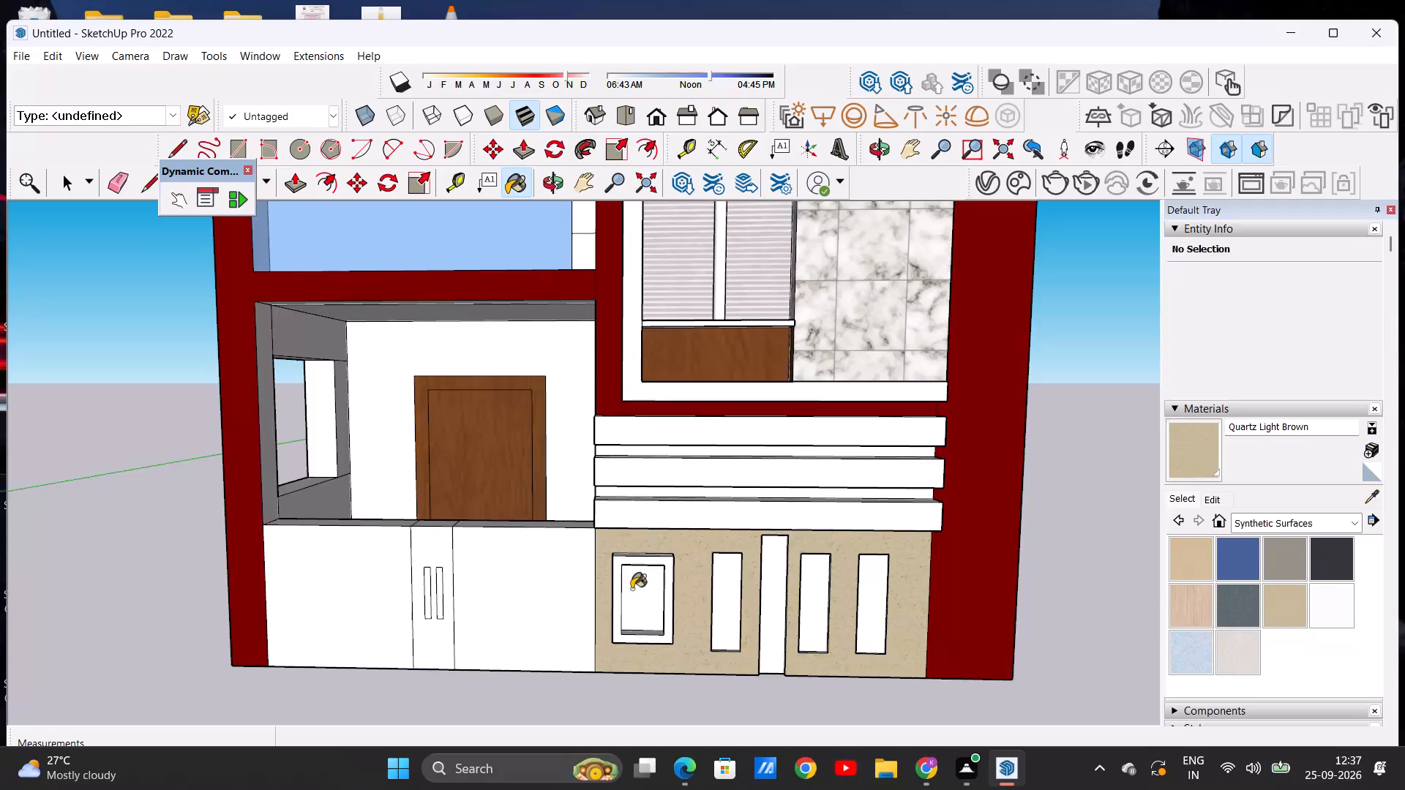
Paint both gate panels and the centre section in front of the entrance door with Formica Laminate Dark, leaving the handles white.
{"action": "scroll", "coordinate": [630, 586], "scroll_direction": "up", "scroll_amount": 5}
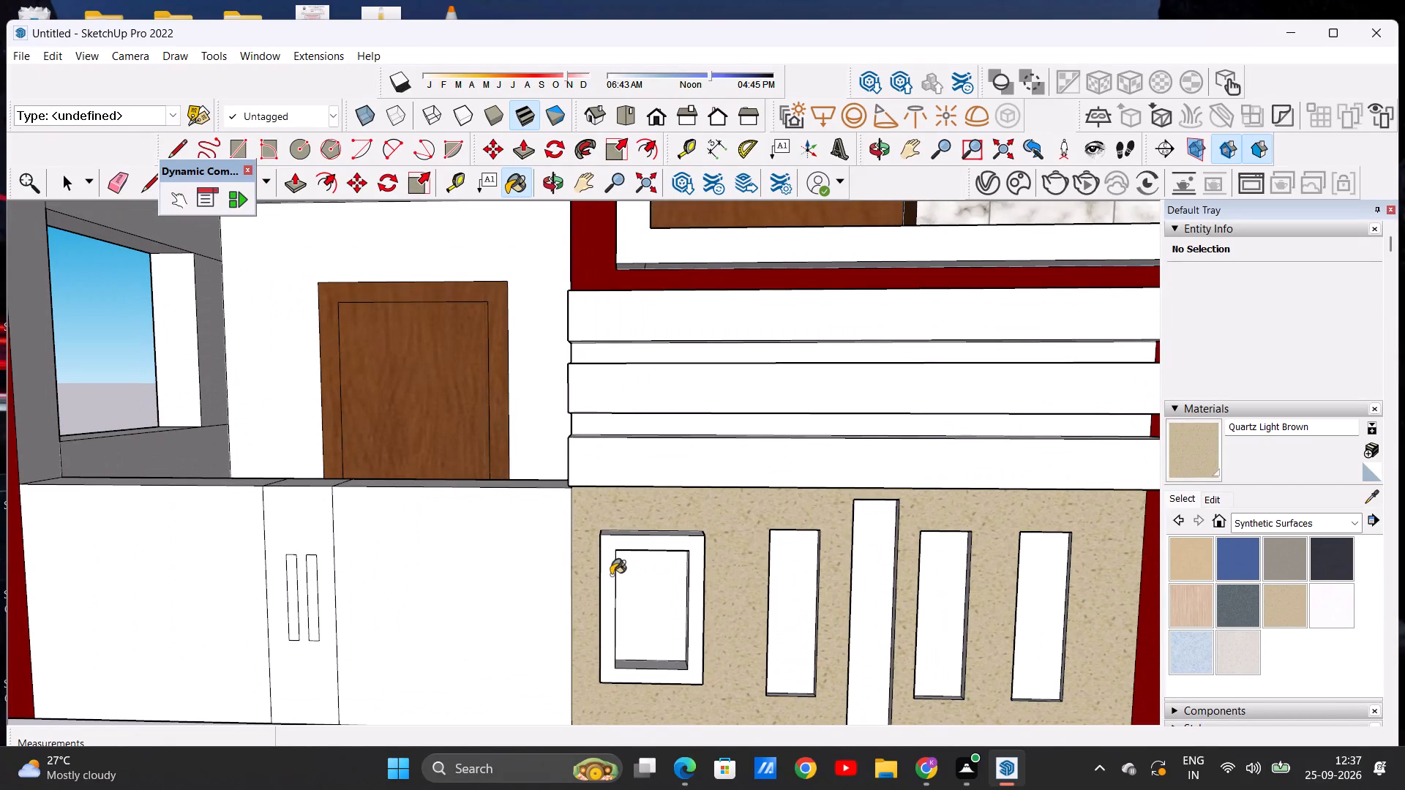
{"action": "scroll", "coordinate": [611, 571], "scroll_direction": "down", "scroll_amount": 9}
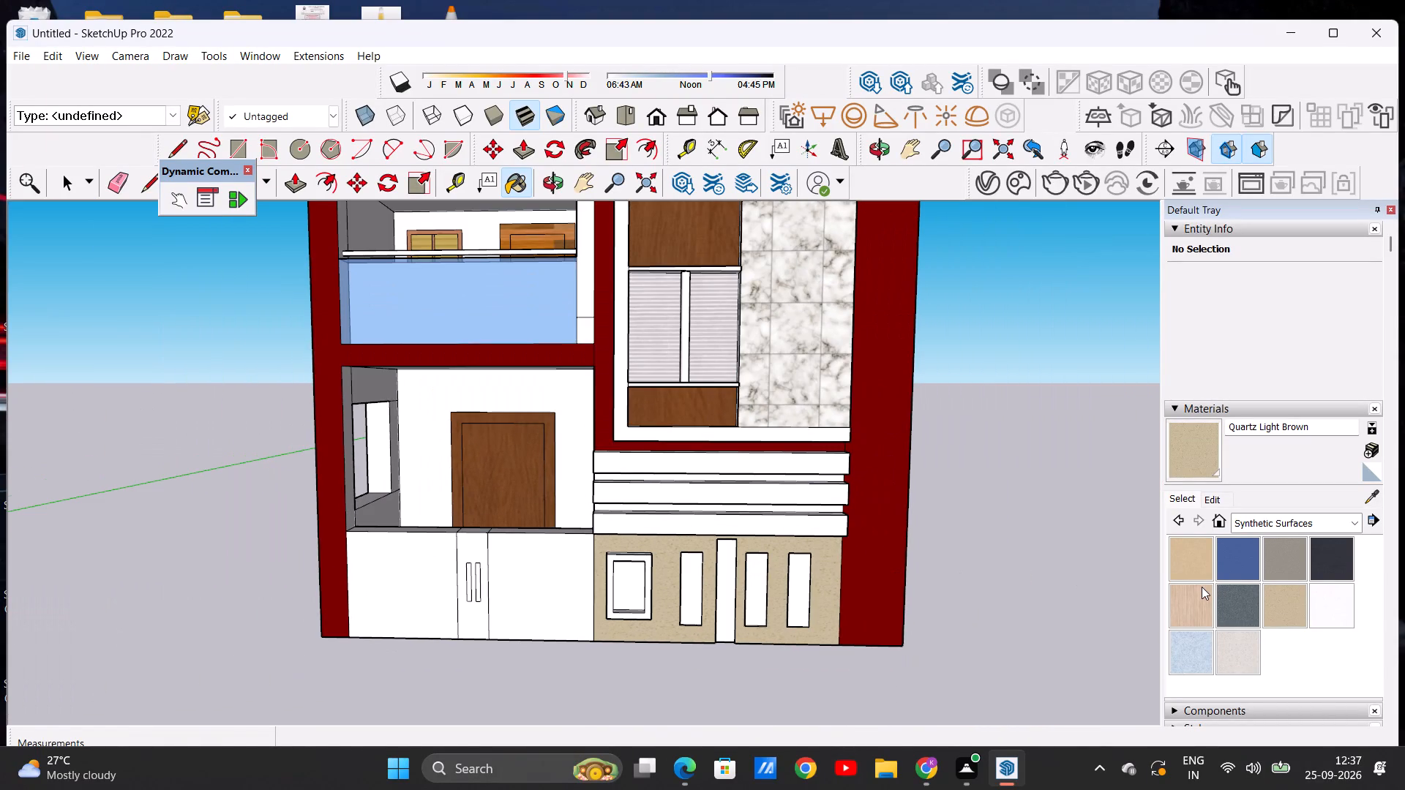
{"action": "left_click", "coordinate": [1333, 567]}
{"action": "left_click", "coordinate": [555, 587]}
{"action": "left_click", "coordinate": [441, 589]}
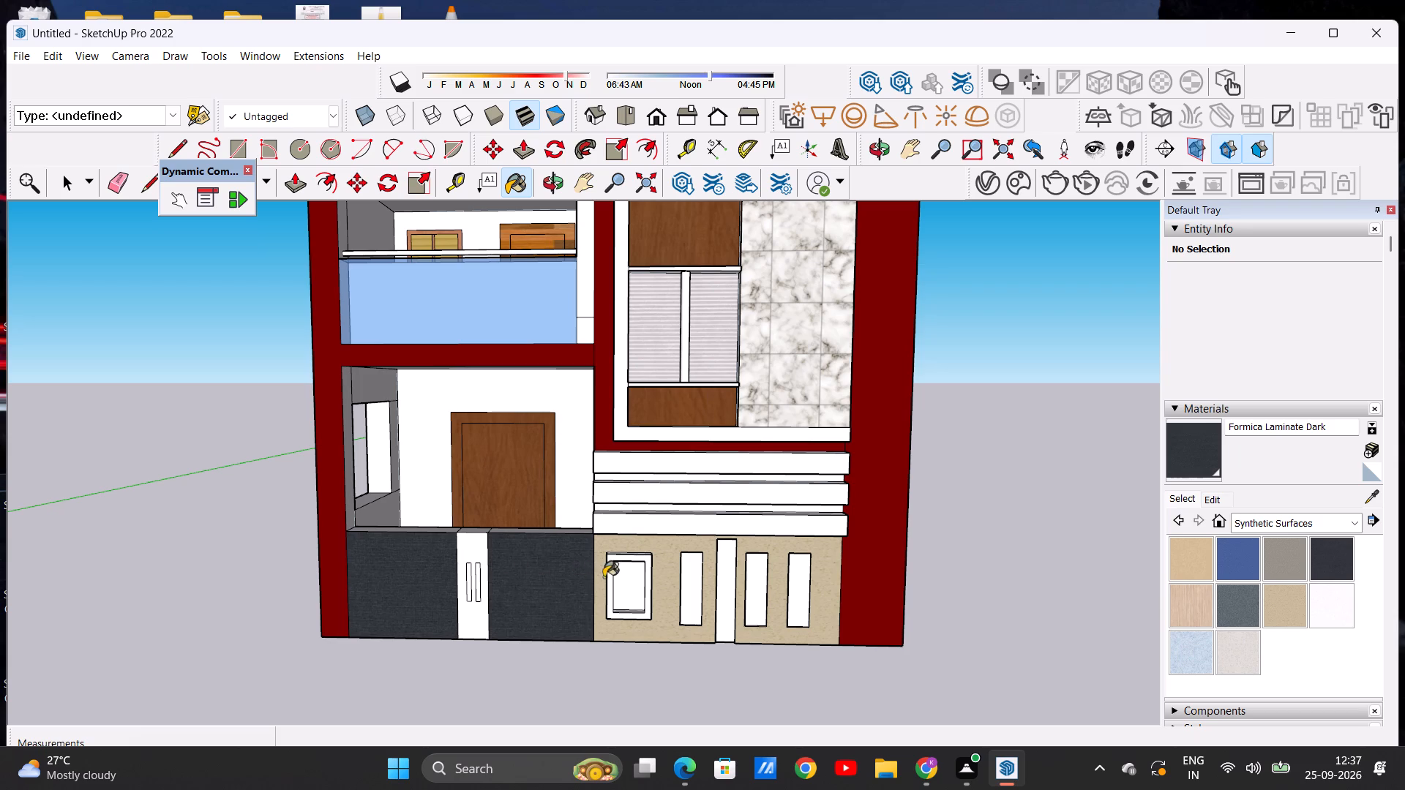
{"action": "left_click", "coordinate": [470, 549]}
Paint the three top faces of the gate in front of the entrance door with Formica Laminate Dark.
{"action": "middle_click_drag", "start_coordinate": [503, 566], "coordinate": [519, 685]}
{"action": "scroll", "coordinate": [443, 584], "scroll_direction": "up", "scroll_amount": 5}
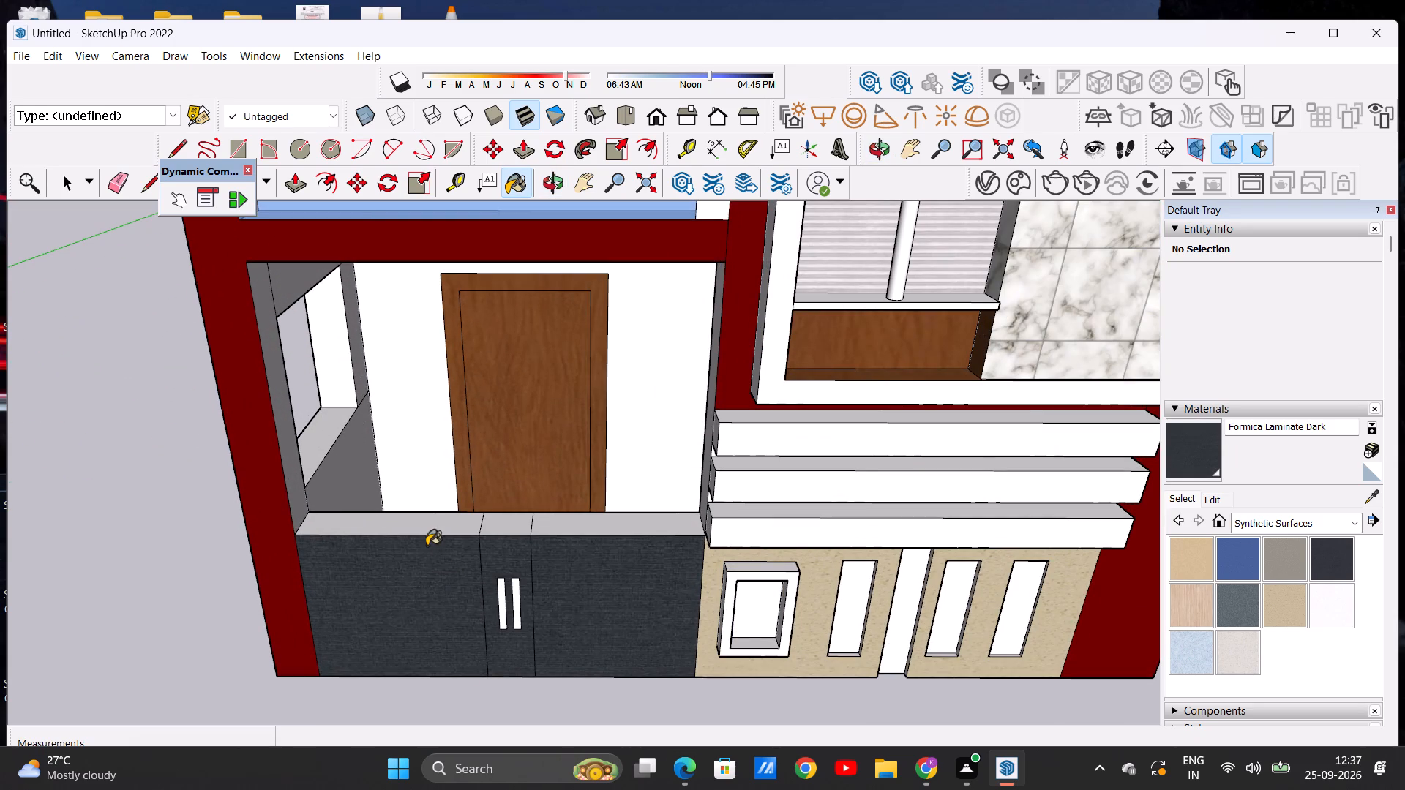
{"action": "left_click", "coordinate": [413, 524]}
{"action": "left_click", "coordinate": [501, 531]}
{"action": "left_click", "coordinate": [604, 536]}
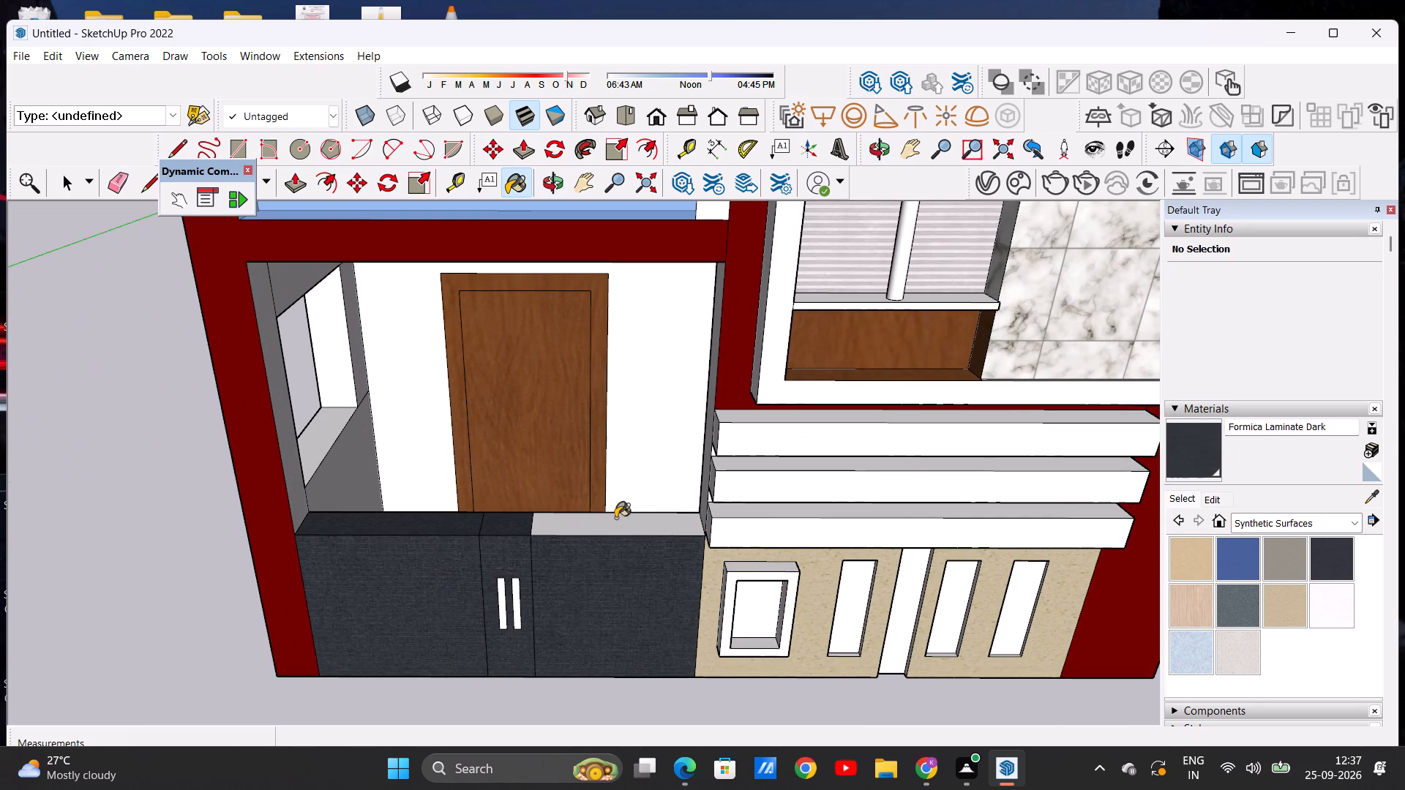
{"action": "left_click", "coordinate": [611, 531]}
Examine the painted gate and ground-floor wall against the whole facade from different distances and angles.
{"action": "scroll", "coordinate": [567, 567], "scroll_direction": "down", "scroll_amount": 5}
{"action": "middle_click_drag", "start_coordinate": [543, 648], "coordinate": [553, 582]}
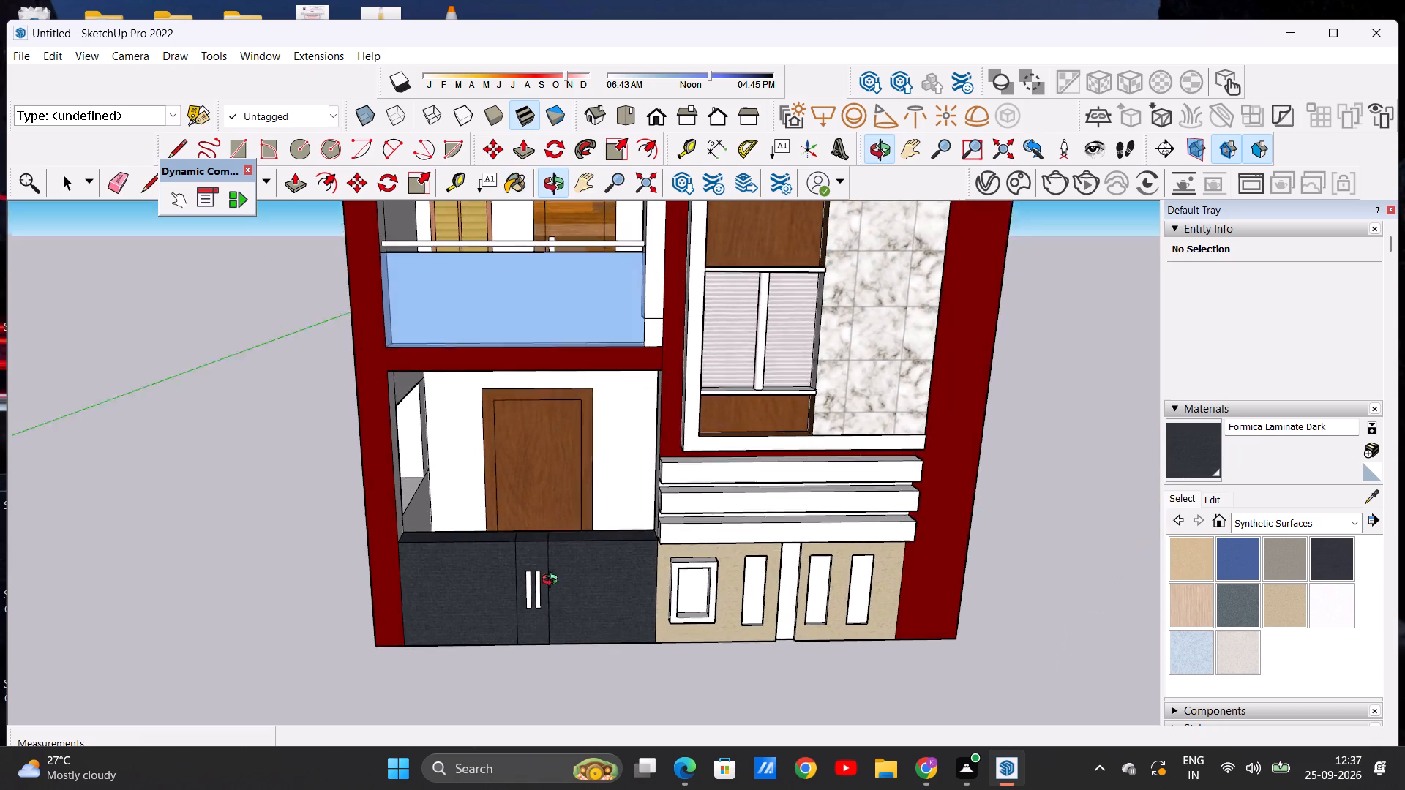
{"action": "middle_click_drag", "start_coordinate": [553, 582], "coordinate": [550, 571]}
{"action": "scroll", "coordinate": [492, 581], "scroll_direction": "down", "scroll_amount": 11}
{"action": "scroll", "coordinate": [503, 644], "scroll_direction": "up", "scroll_amount": 4}
{"action": "middle_click_drag", "start_coordinate": [501, 643], "coordinate": [495, 625]}
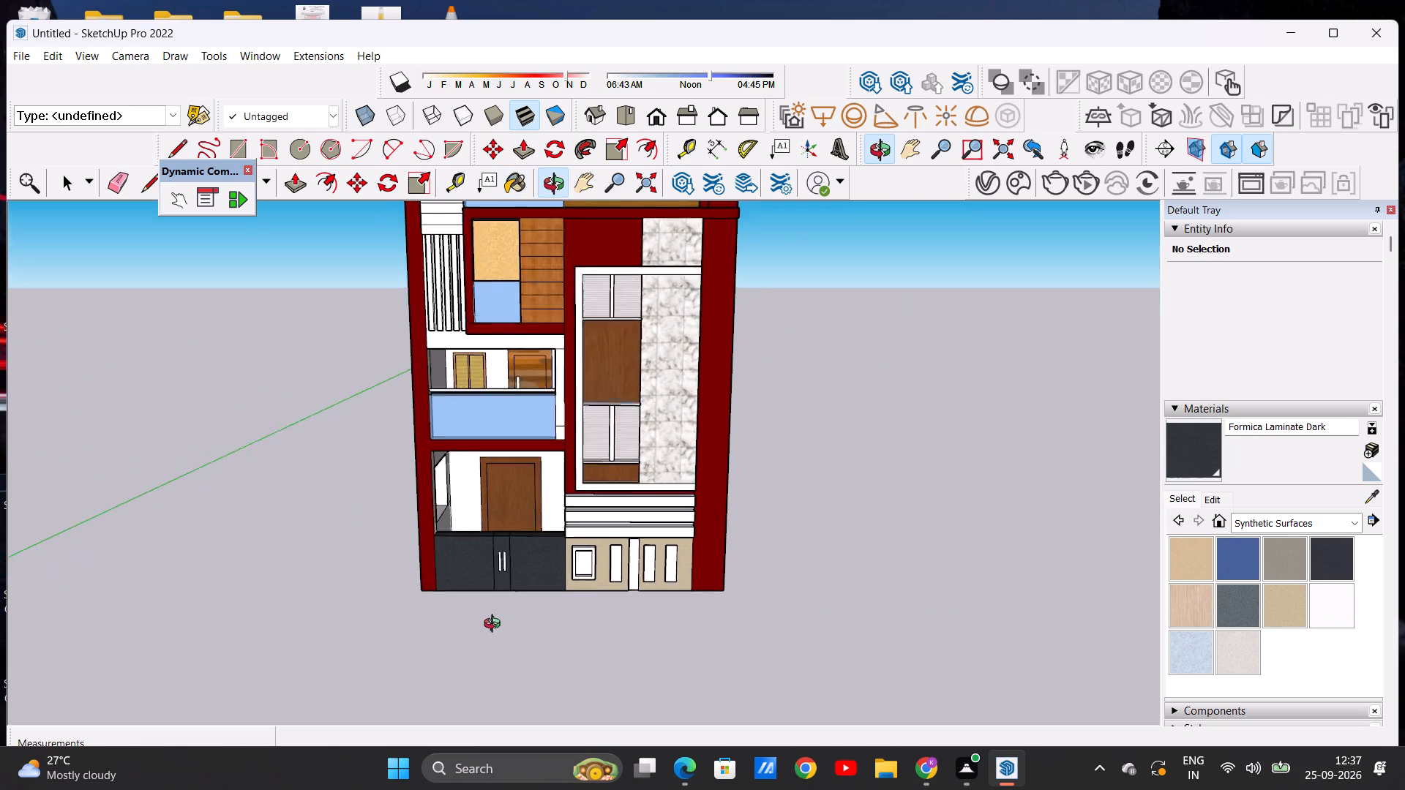
{"action": "middle_click_drag", "start_coordinate": [495, 625], "coordinate": [502, 580]}
{"action": "scroll", "coordinate": [472, 612], "scroll_direction": "down", "scroll_amount": 10}
{"action": "scroll", "coordinate": [594, 586], "scroll_direction": "up", "scroll_amount": 5}
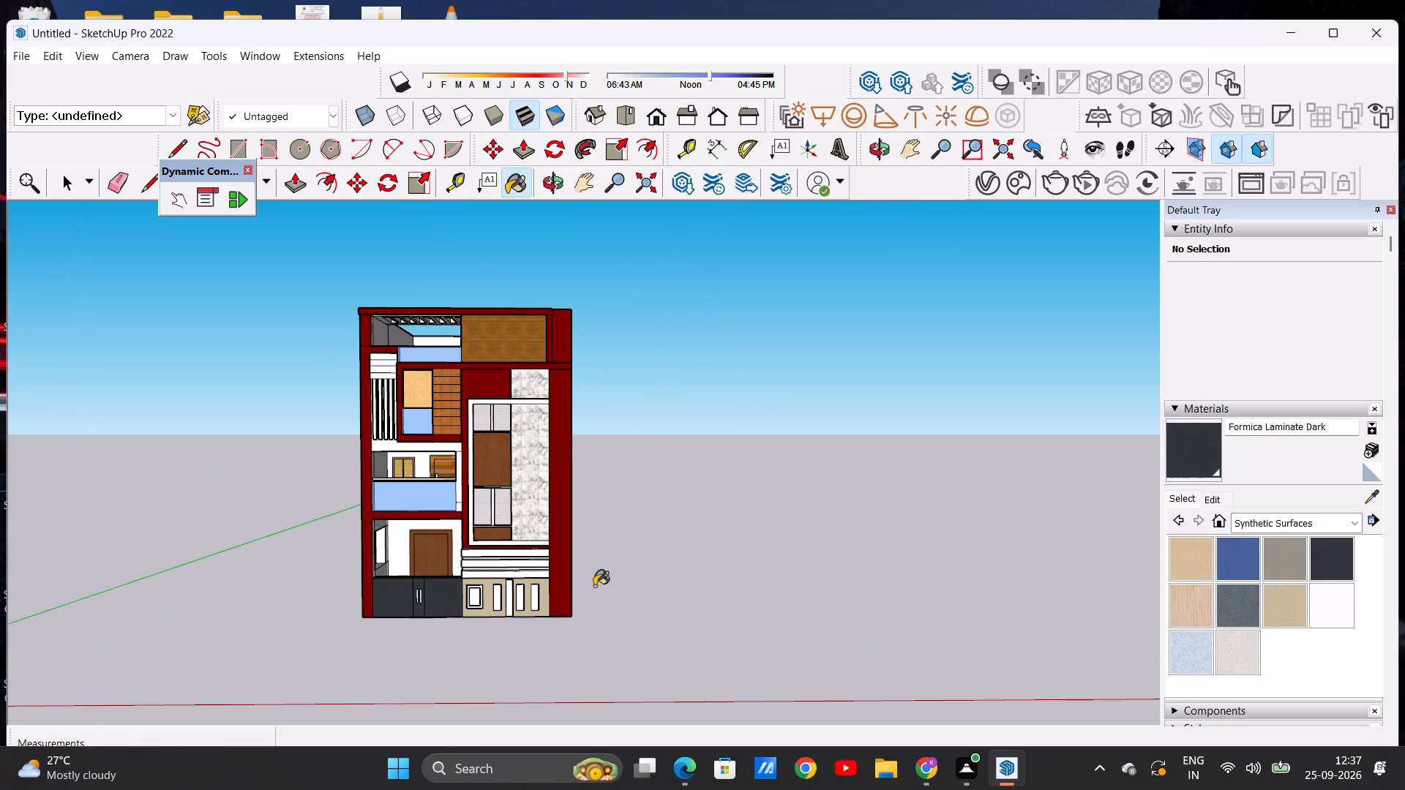
{"action": "scroll", "coordinate": [577, 525], "scroll_direction": "up", "scroll_amount": 4}
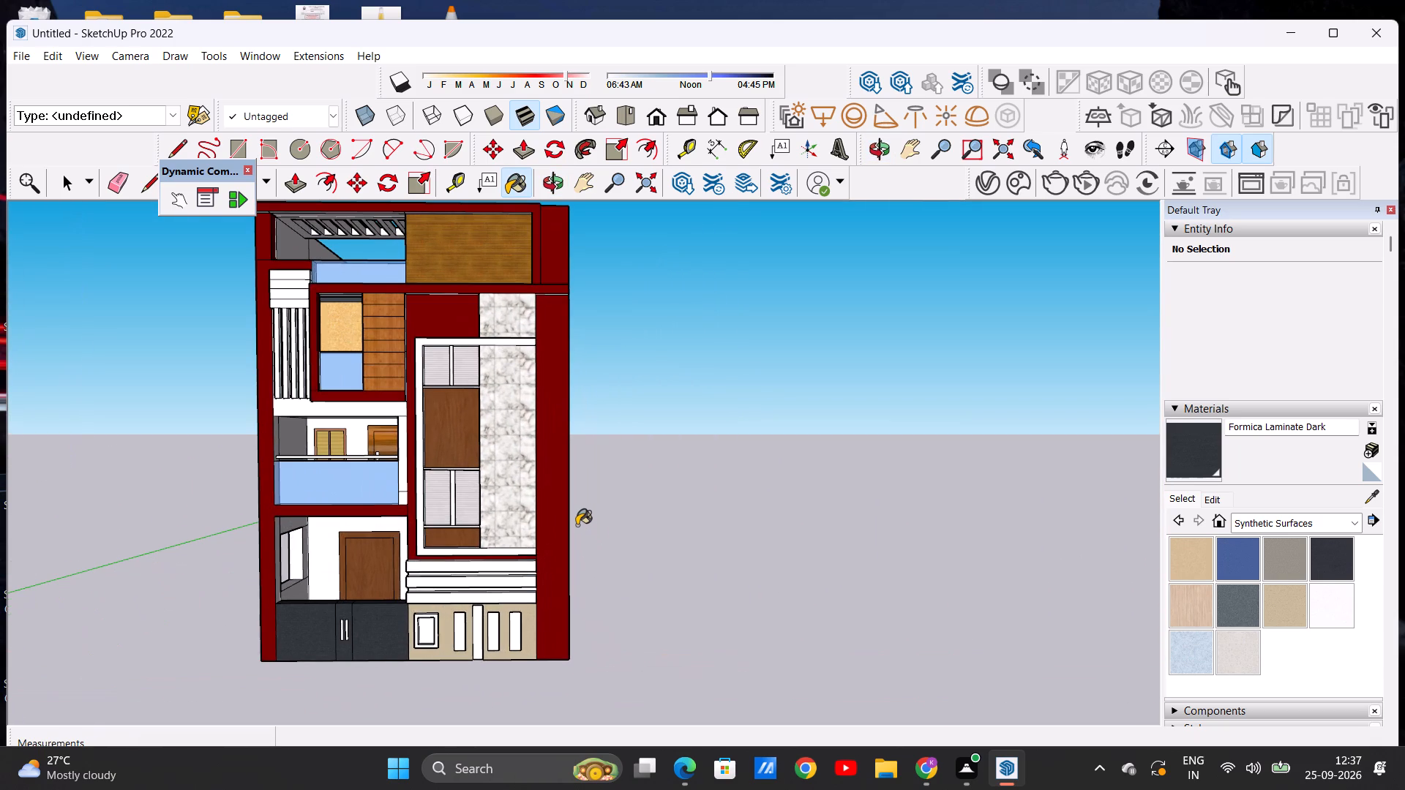
Paint the four vertical strips on the light brown ground-floor wall with Terrazzo Tile Light from Synthetic Surfaces.
{"action": "left_click", "coordinate": [1226, 612]}
{"action": "left_click", "coordinate": [1242, 652]}
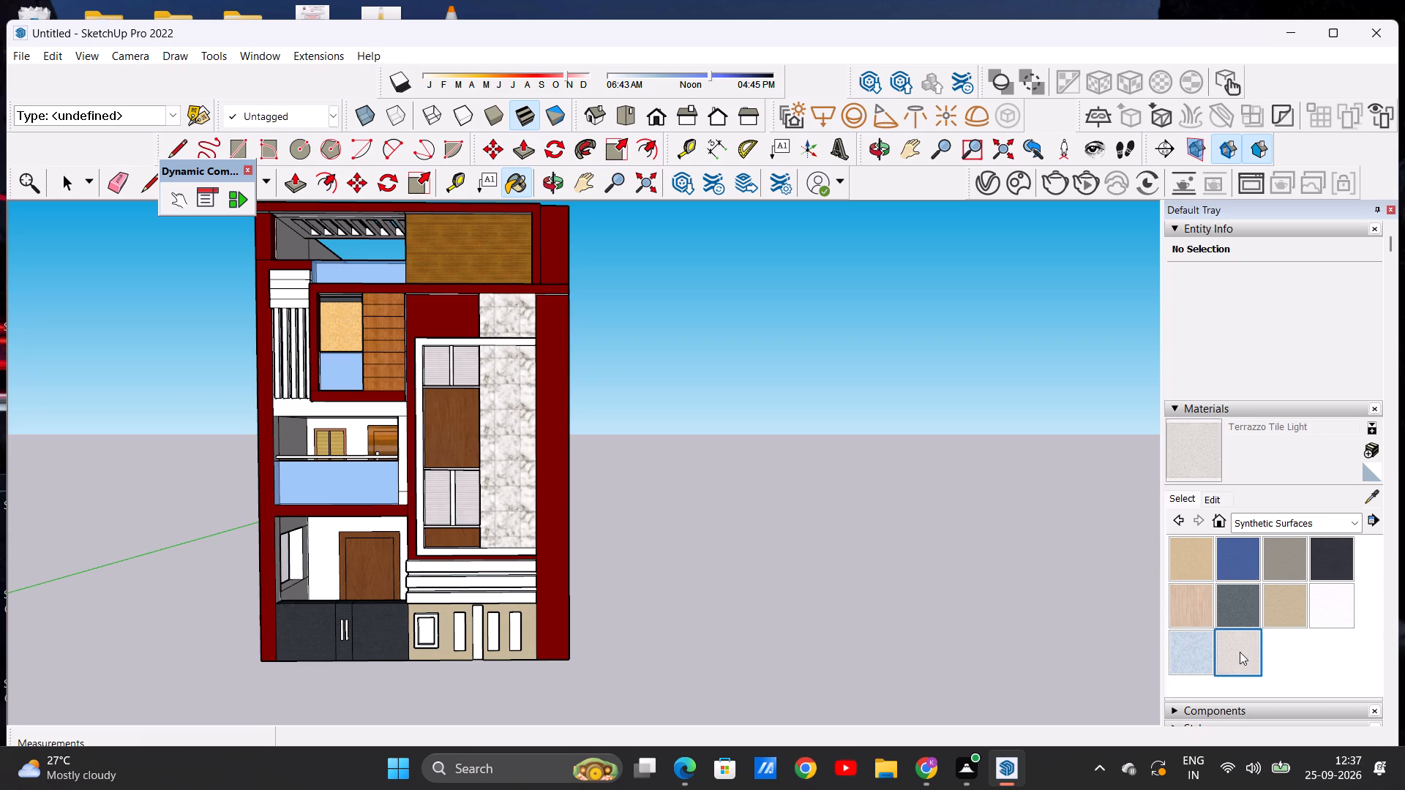
{"action": "scroll", "coordinate": [429, 633], "scroll_direction": "up", "scroll_amount": 12}
{"action": "left_click", "coordinate": [454, 628]}
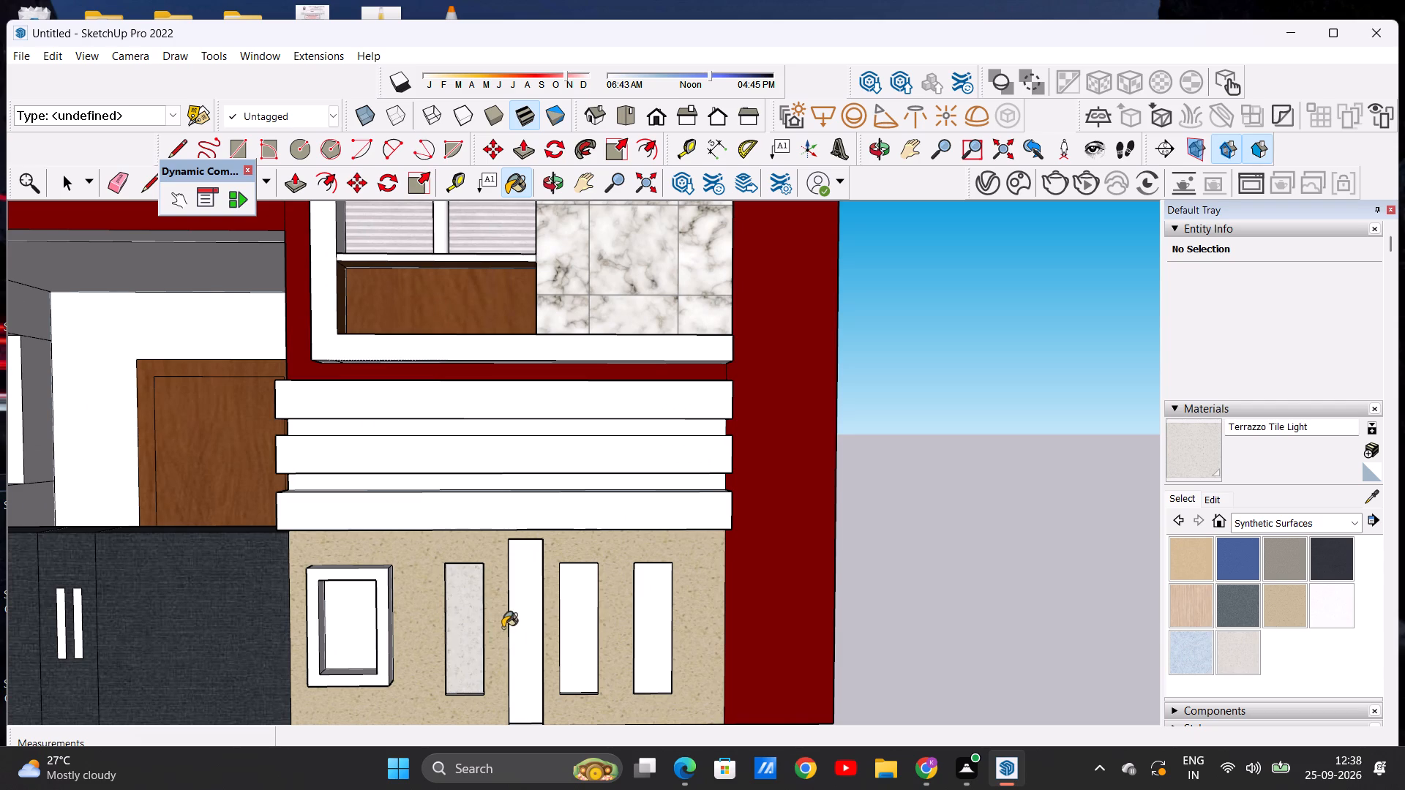
{"action": "left_click", "coordinate": [506, 628]}
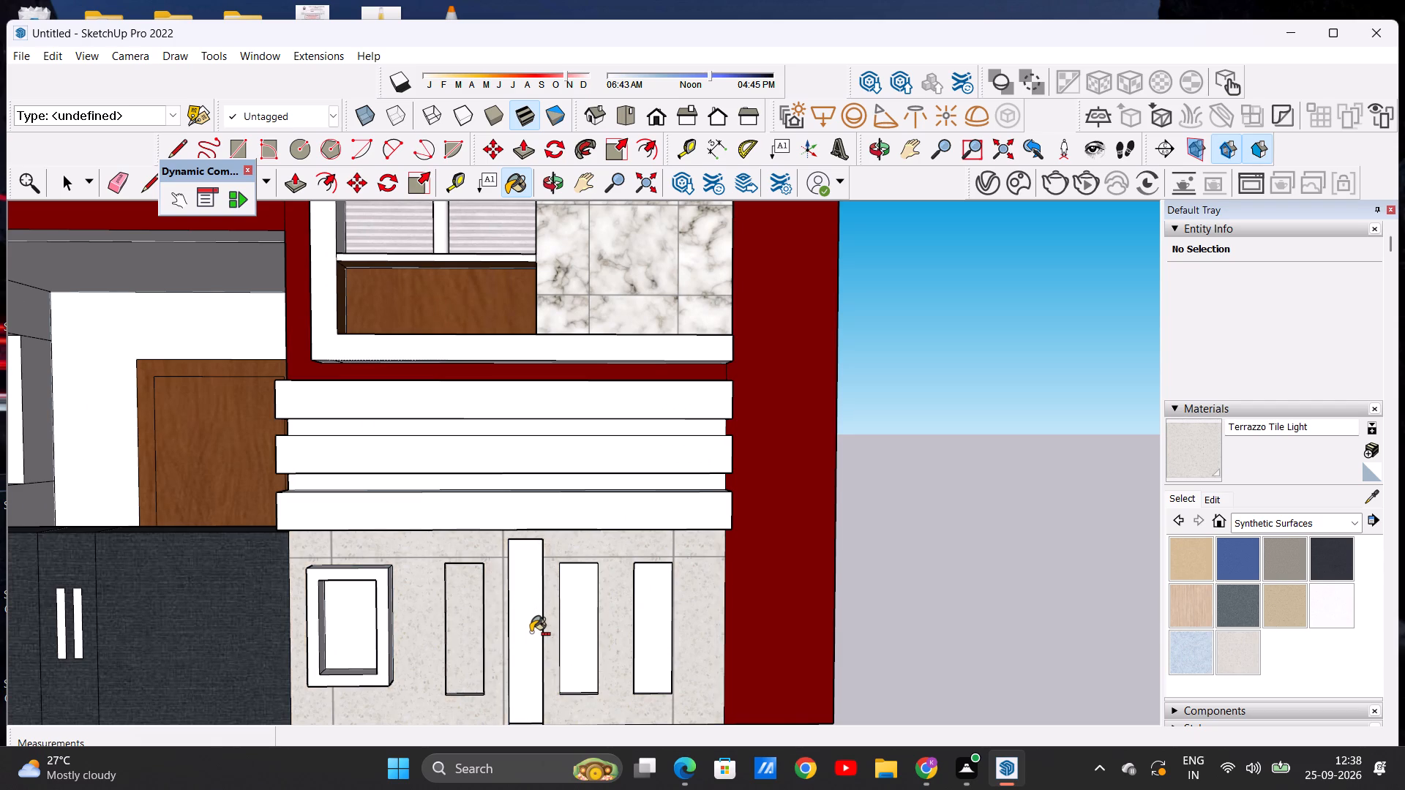
{"action": "key", "text": "ctrl+z"}
{"action": "left_click", "coordinate": [527, 642]}
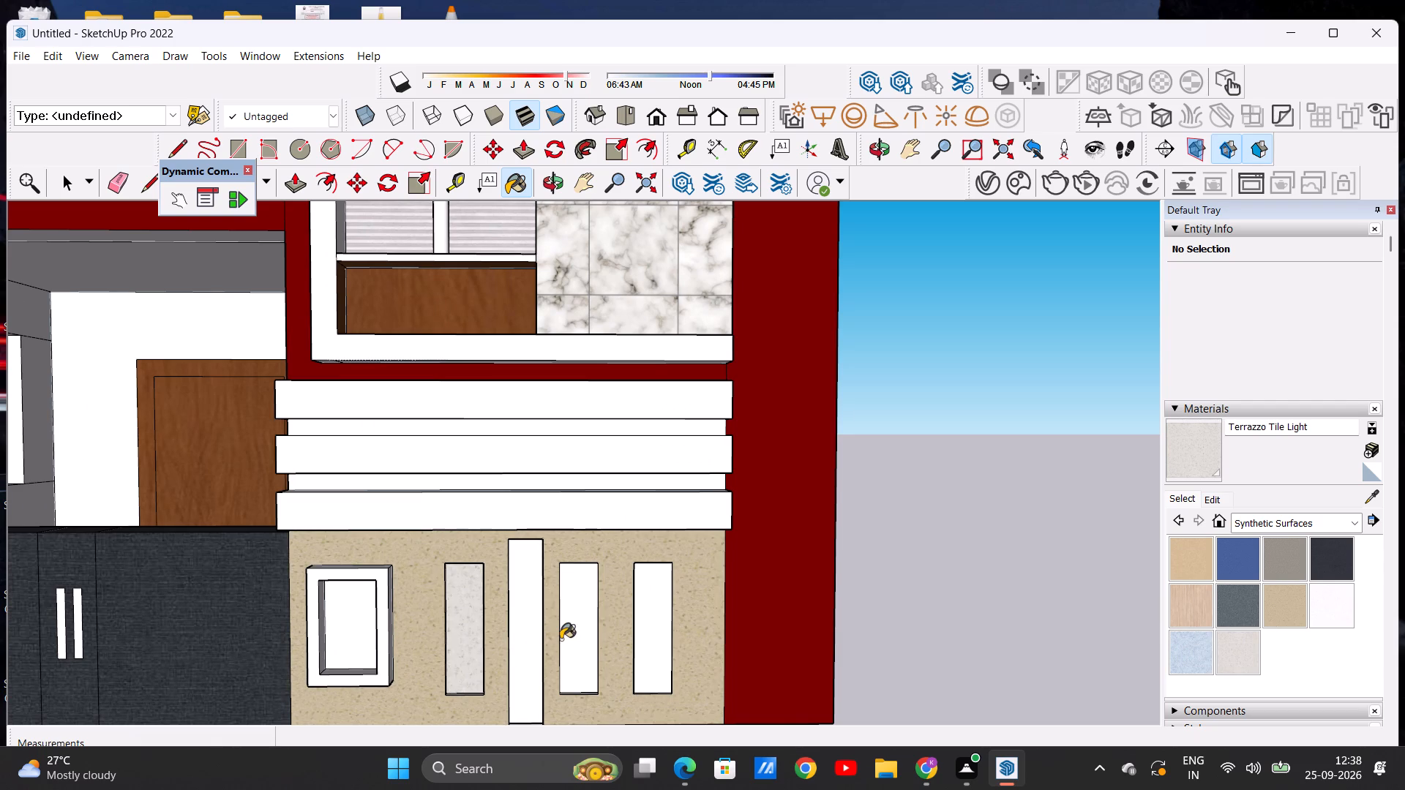
{"action": "left_click", "coordinate": [576, 634]}
{"action": "left_click", "coordinate": [659, 631]}
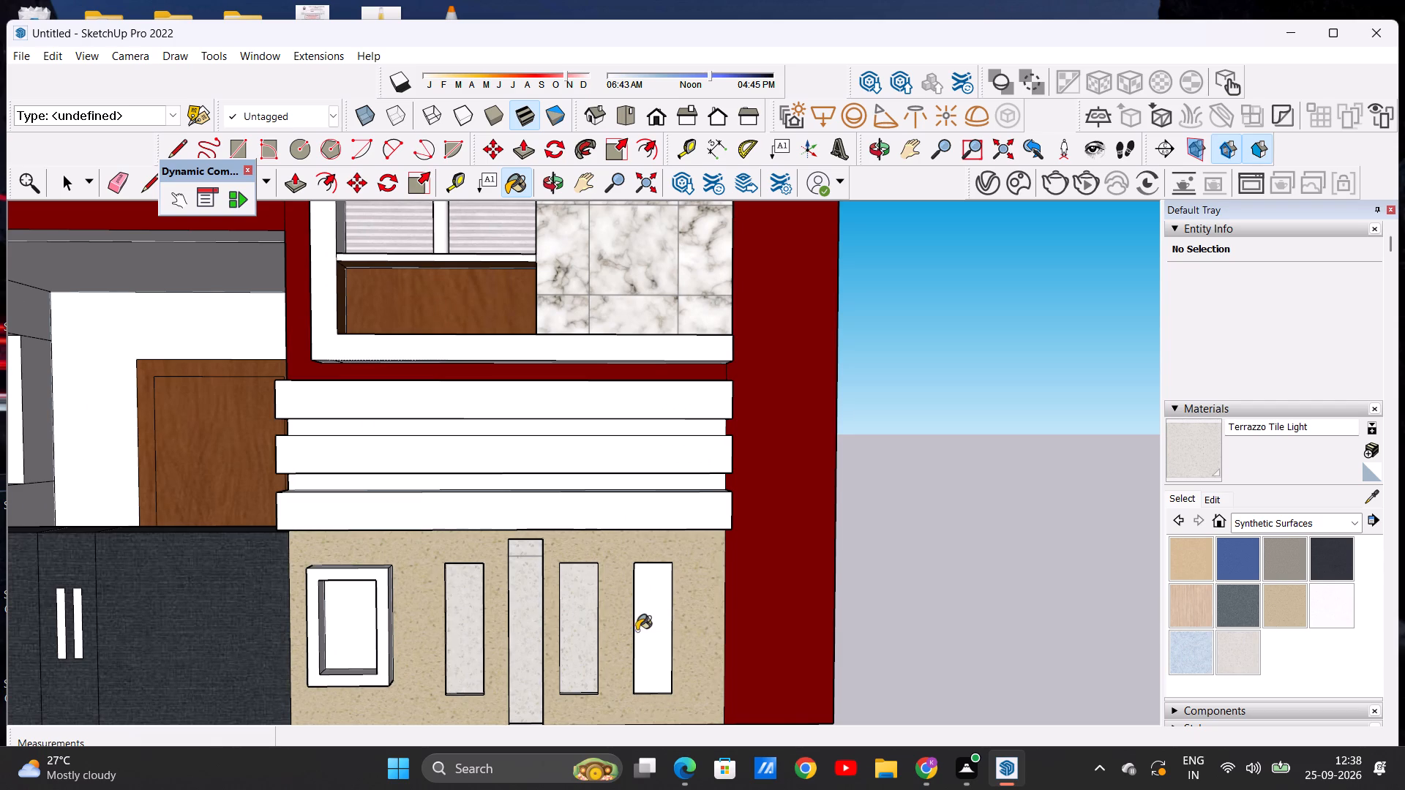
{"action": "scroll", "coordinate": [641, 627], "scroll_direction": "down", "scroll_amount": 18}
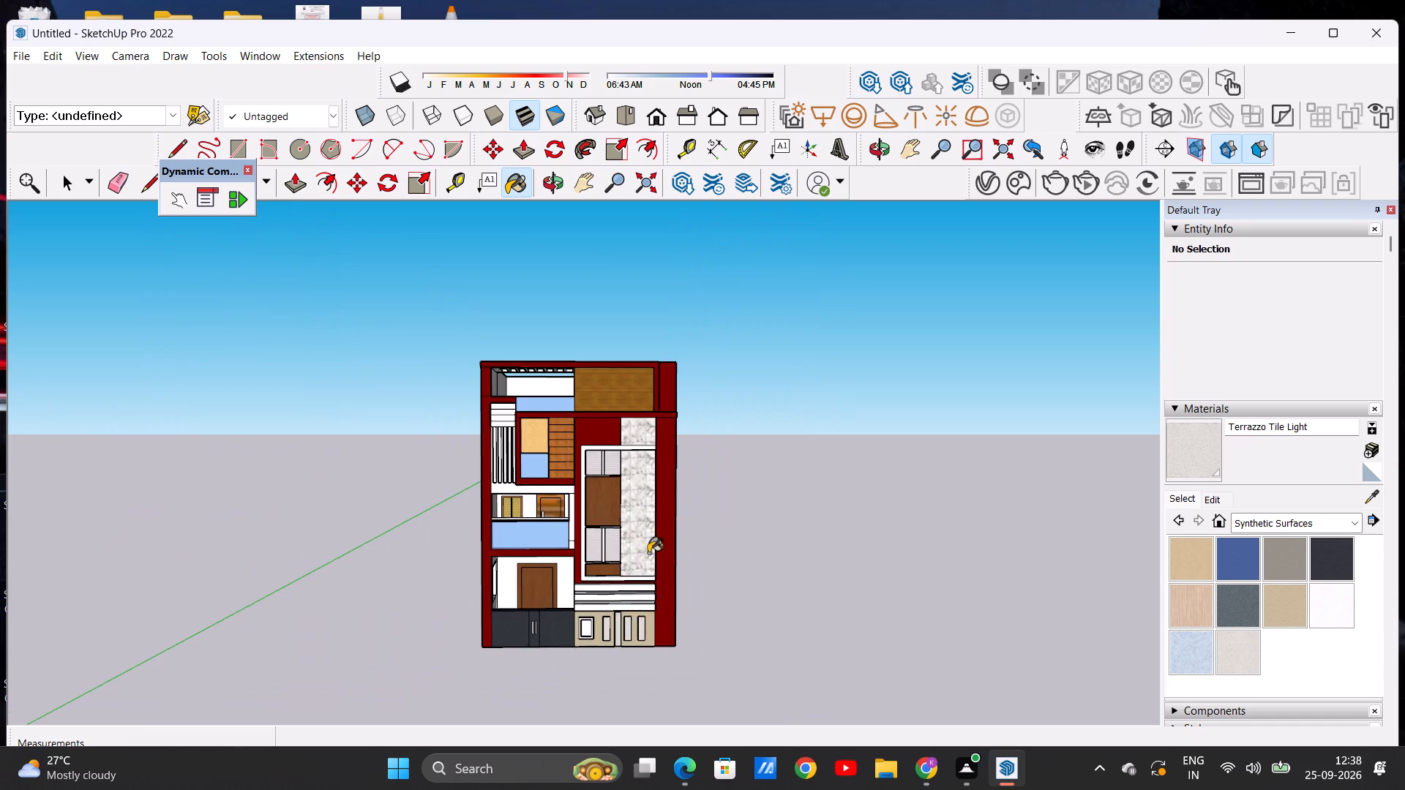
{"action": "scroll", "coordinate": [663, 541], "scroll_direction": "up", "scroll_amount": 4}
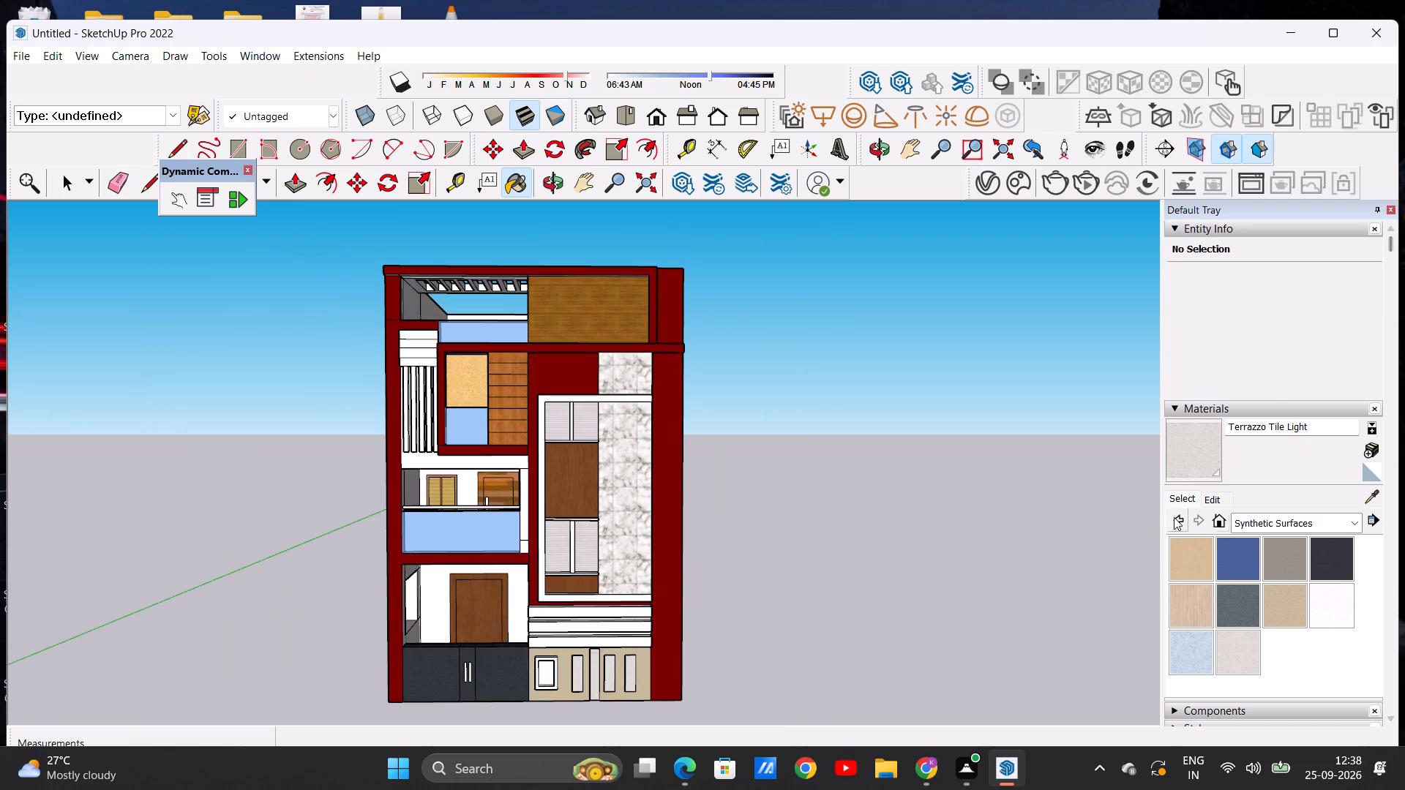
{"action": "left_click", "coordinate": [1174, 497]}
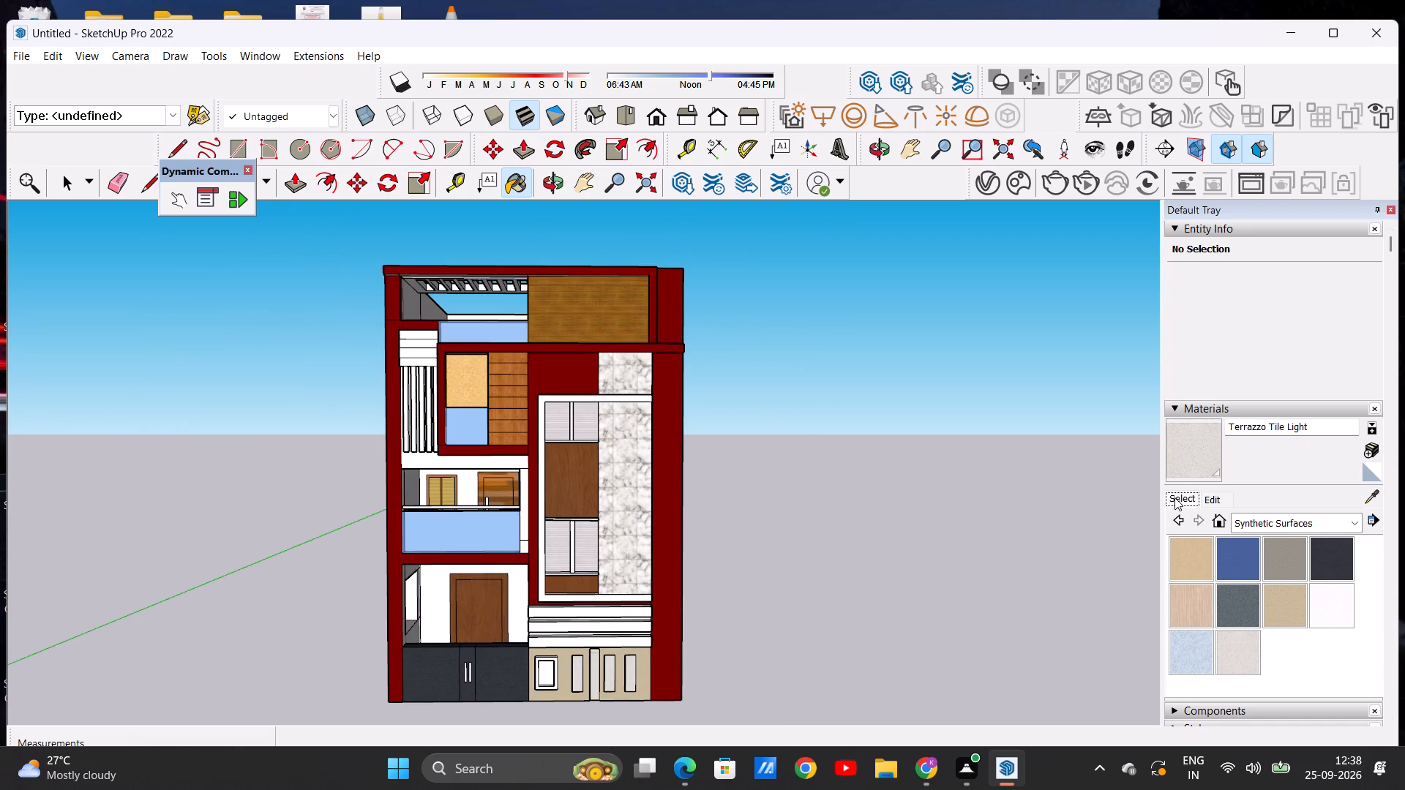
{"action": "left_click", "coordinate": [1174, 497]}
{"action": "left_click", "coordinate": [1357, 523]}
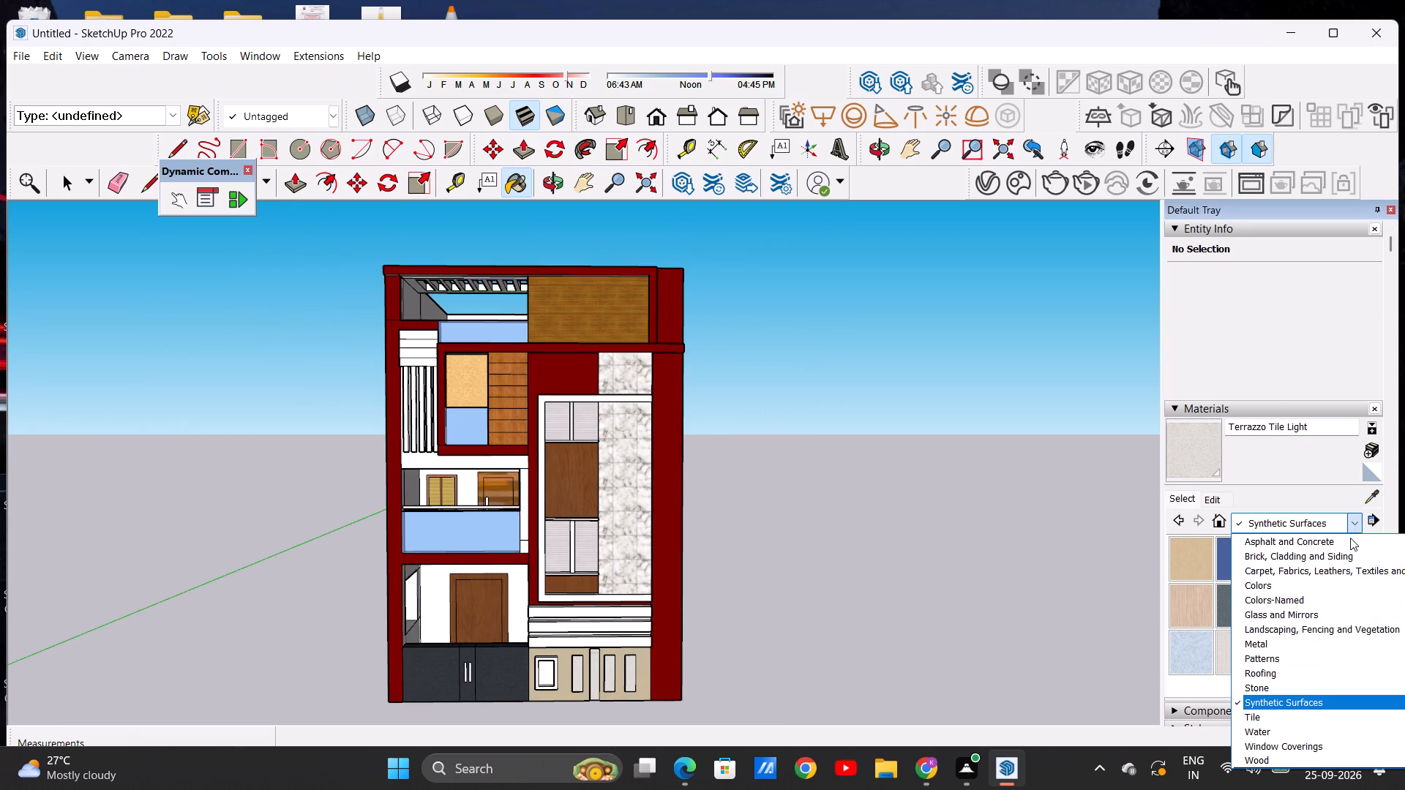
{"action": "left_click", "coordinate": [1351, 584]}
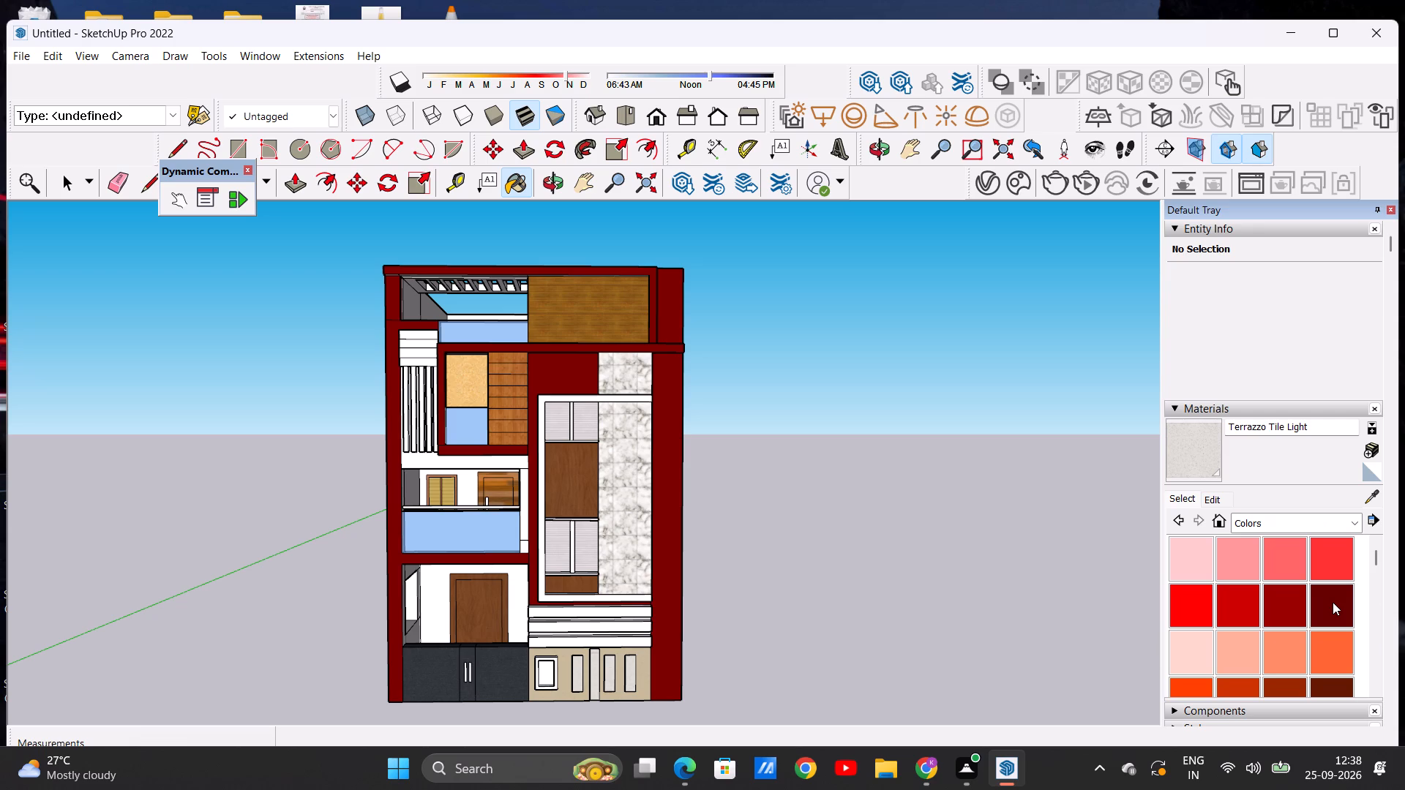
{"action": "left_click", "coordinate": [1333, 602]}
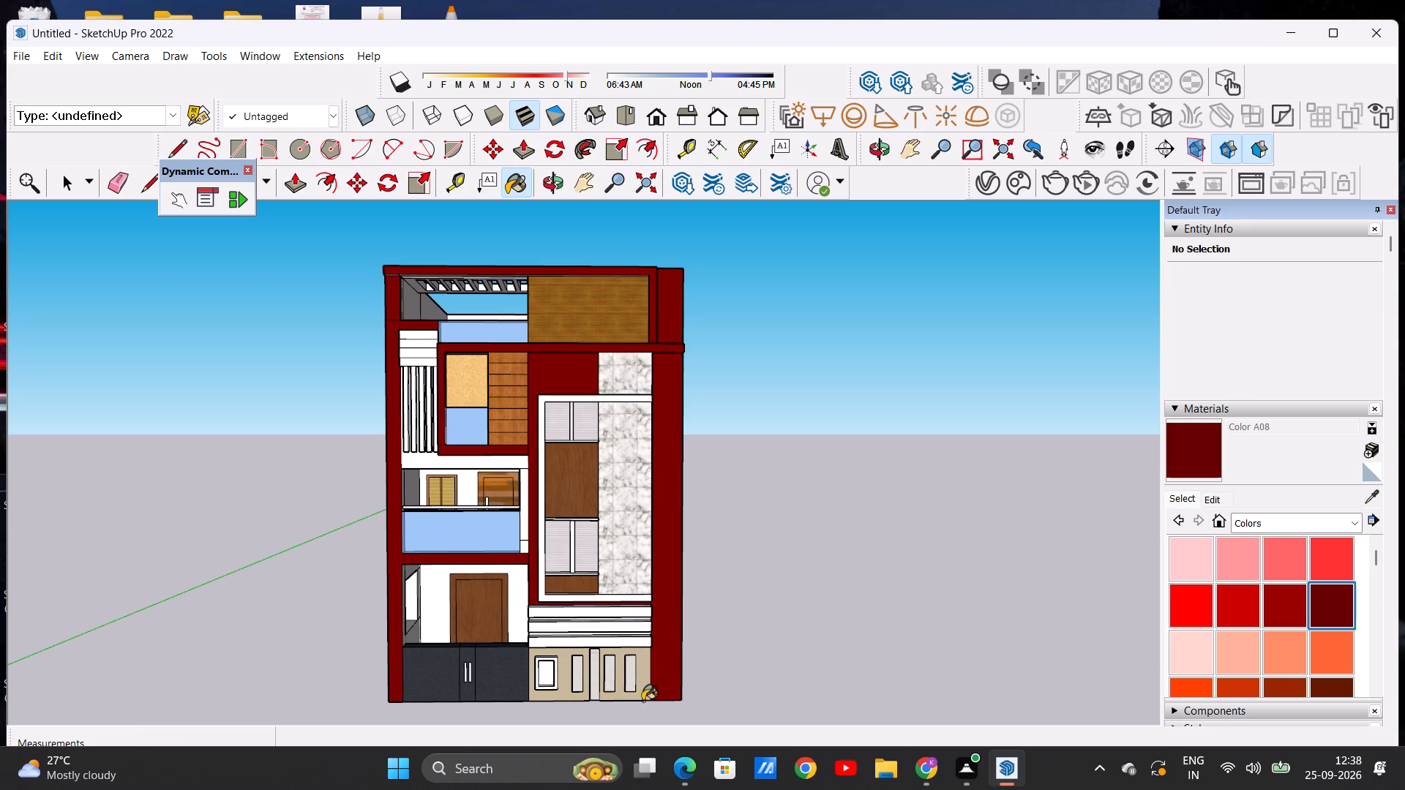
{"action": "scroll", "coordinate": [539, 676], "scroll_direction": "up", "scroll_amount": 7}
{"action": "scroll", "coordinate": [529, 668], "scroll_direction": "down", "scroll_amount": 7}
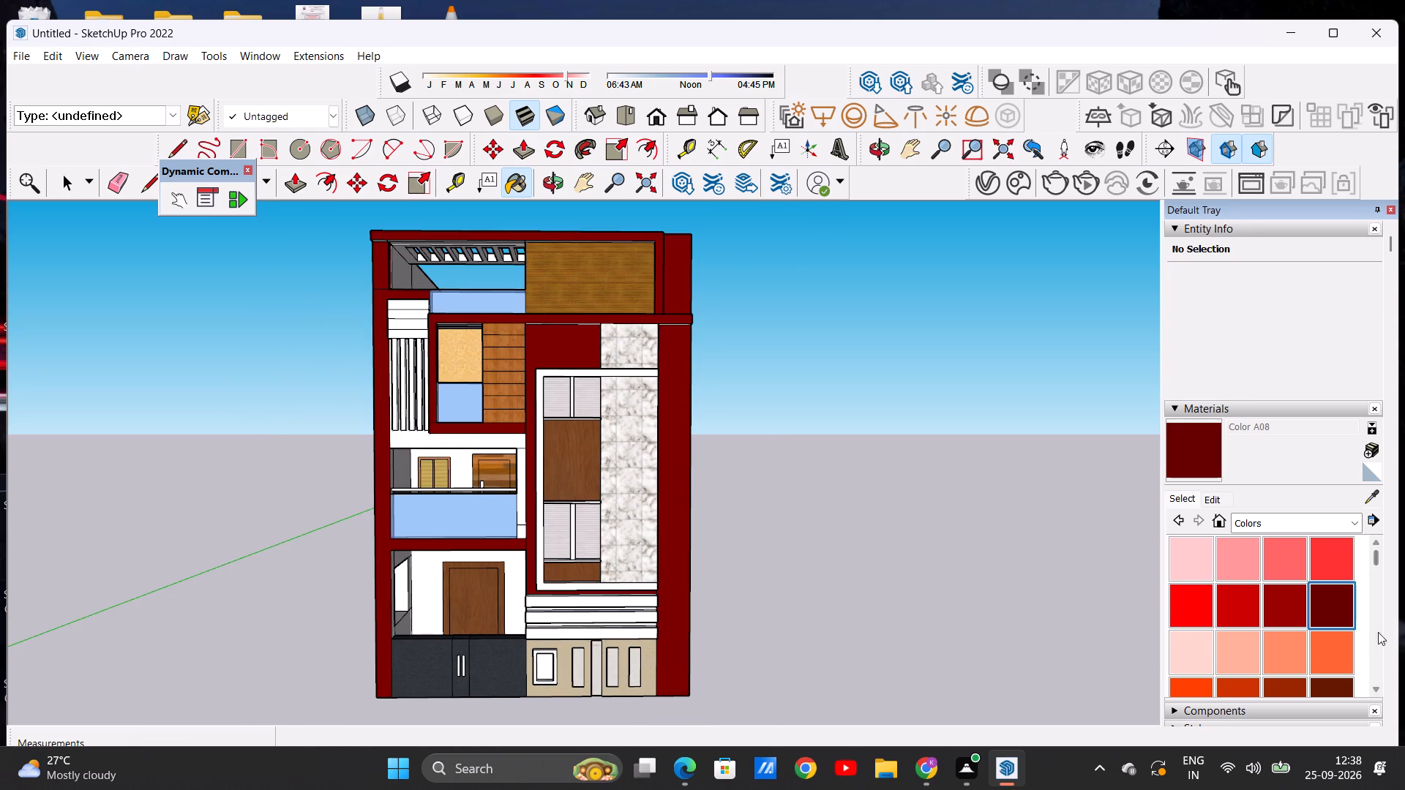
Paint the inner panel and front frame of the small box on the light brown wall with Asphalt New from Asphalt and Concrete.
{"action": "left_click", "coordinate": [1356, 522]}
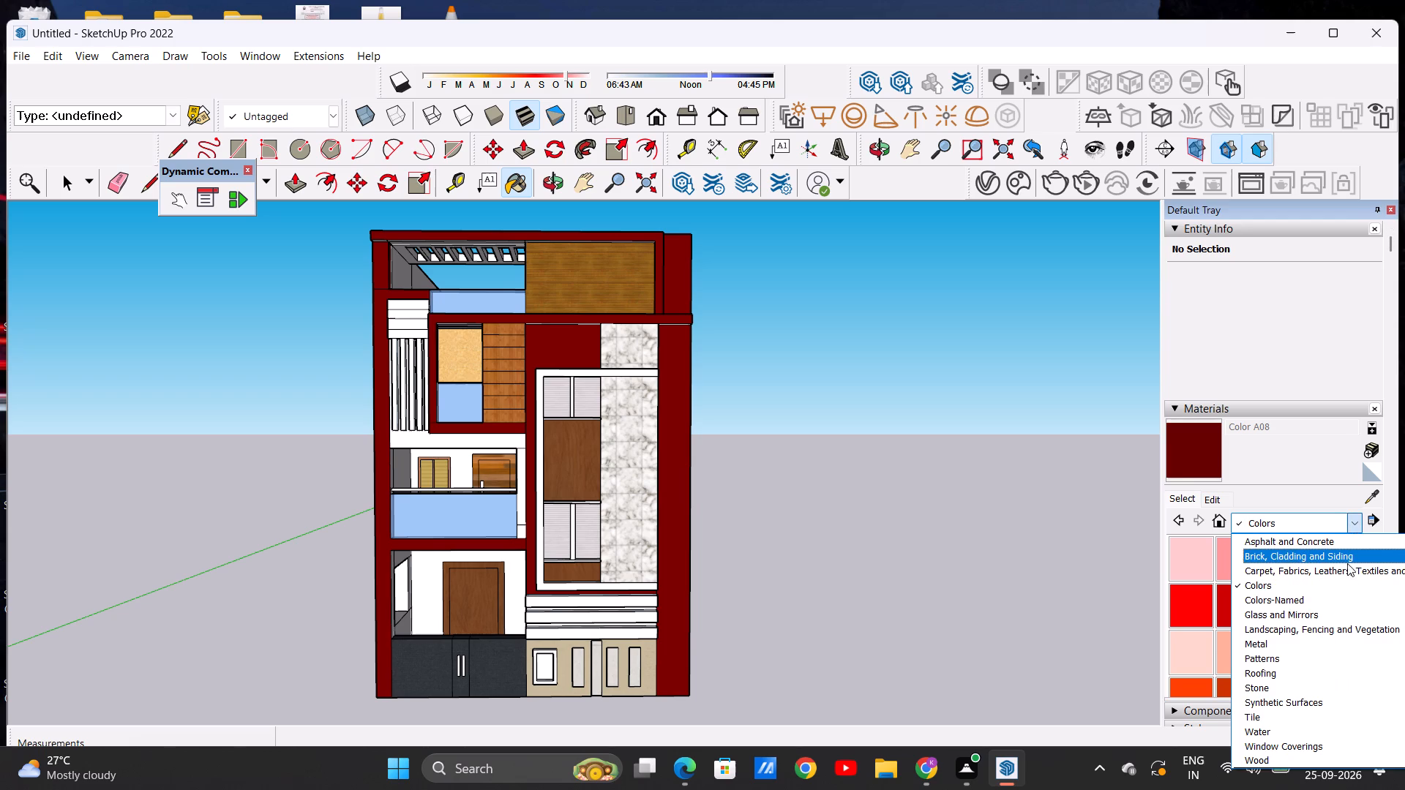
{"action": "left_click", "coordinate": [1343, 543]}
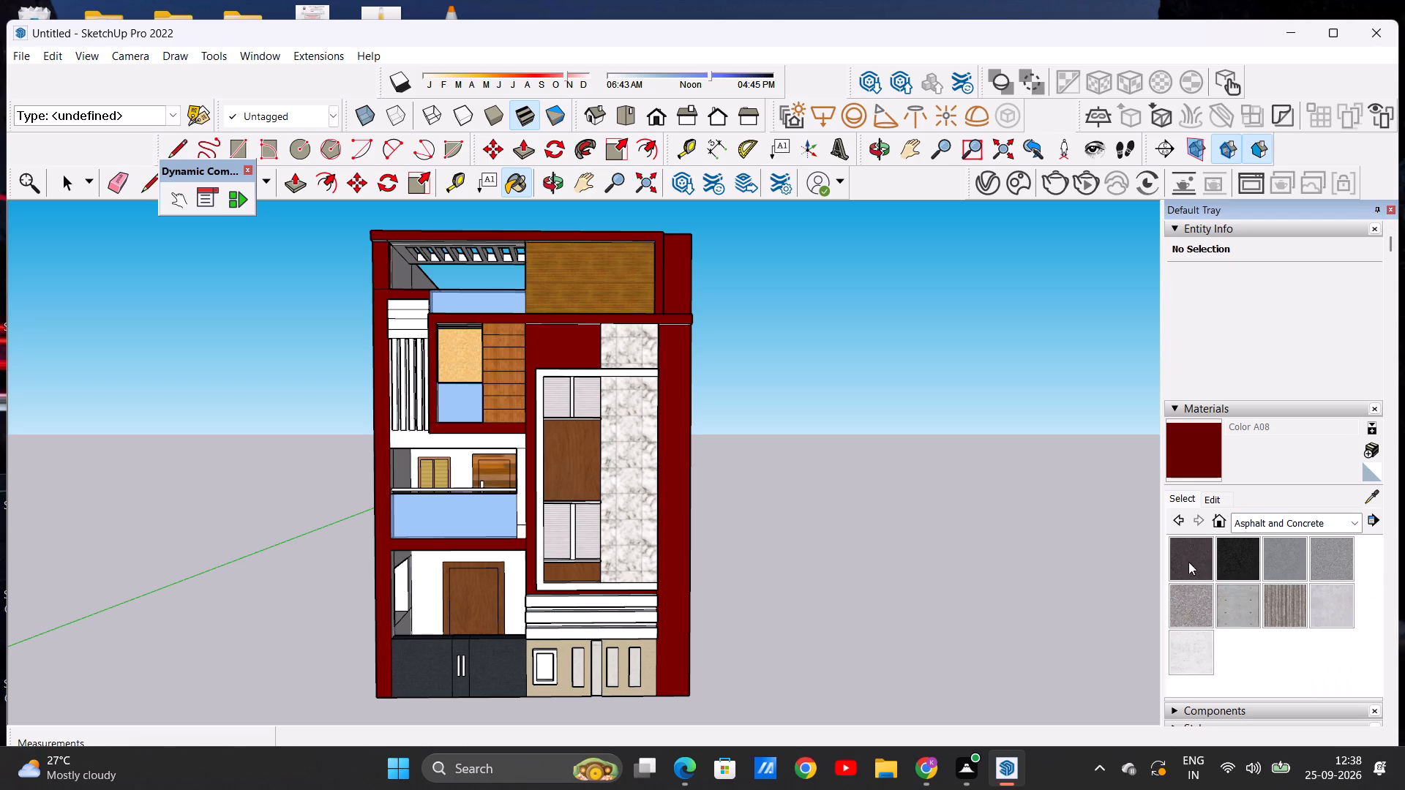
{"action": "left_click", "coordinate": [1188, 556]}
{"action": "scroll", "coordinate": [550, 698], "scroll_direction": "up", "scroll_amount": 9}
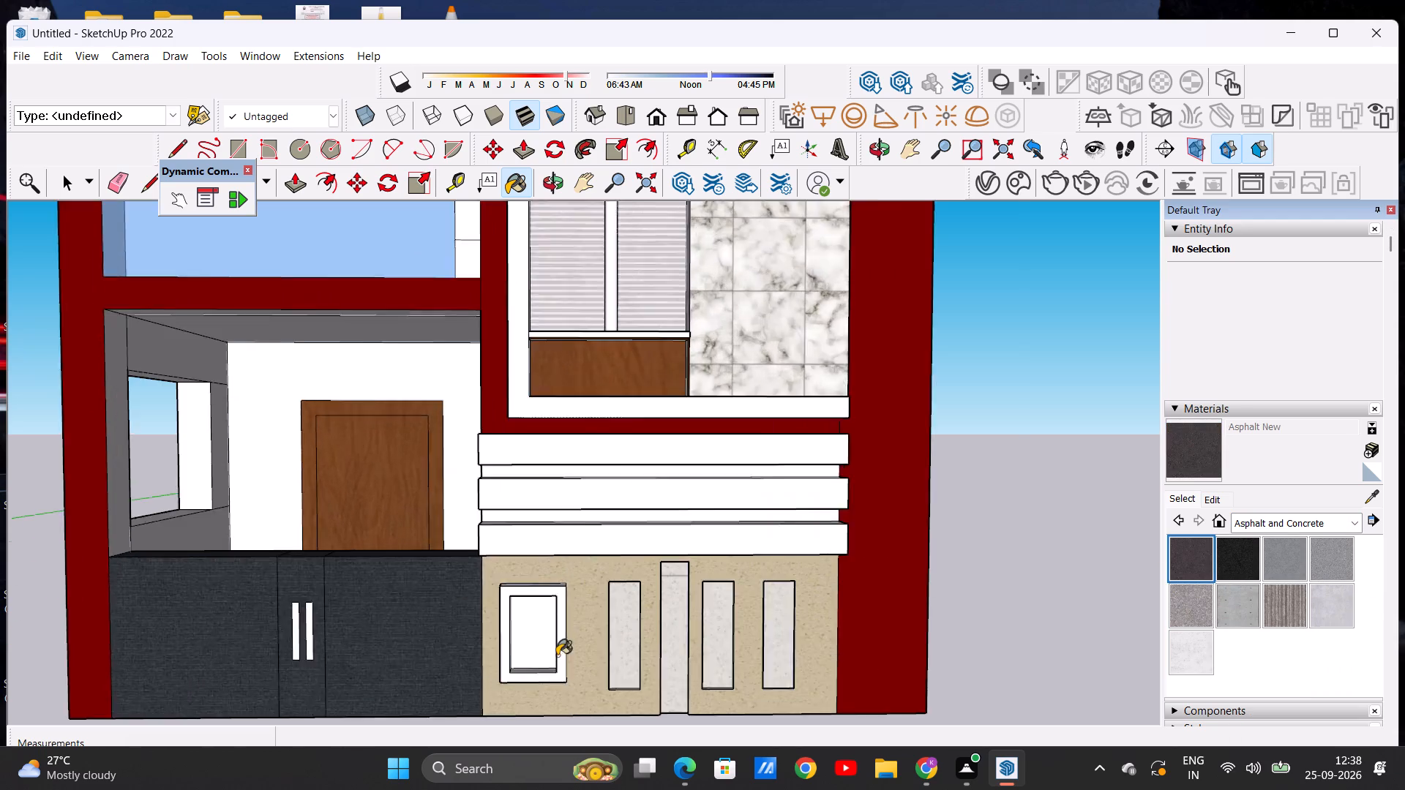
{"action": "scroll", "coordinate": [557, 655], "scroll_direction": "up", "scroll_amount": 3}
{"action": "left_click", "coordinate": [527, 649]}
{"action": "scroll", "coordinate": [529, 649], "scroll_direction": "down", "scroll_amount": 6}
{"action": "scroll", "coordinate": [514, 640], "scroll_direction": "up", "scroll_amount": 10}
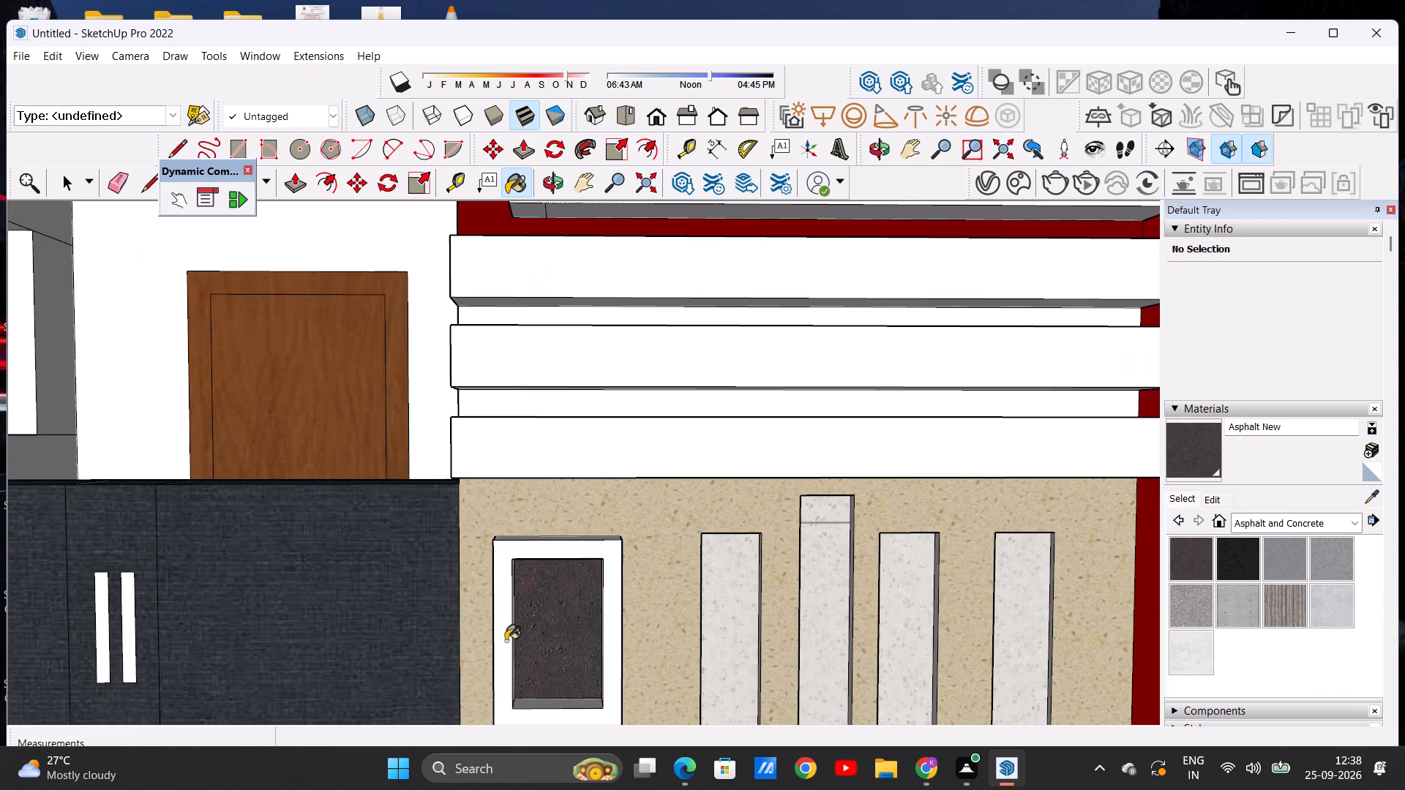
{"action": "left_click", "coordinate": [506, 641]}
Paint the two vertical inner side faces of the small framed box with Asphalt New.
{"action": "scroll", "coordinate": [591, 640], "scroll_direction": "down", "scroll_amount": 11}
{"action": "middle_click_drag", "start_coordinate": [572, 632], "coordinate": [648, 642]}
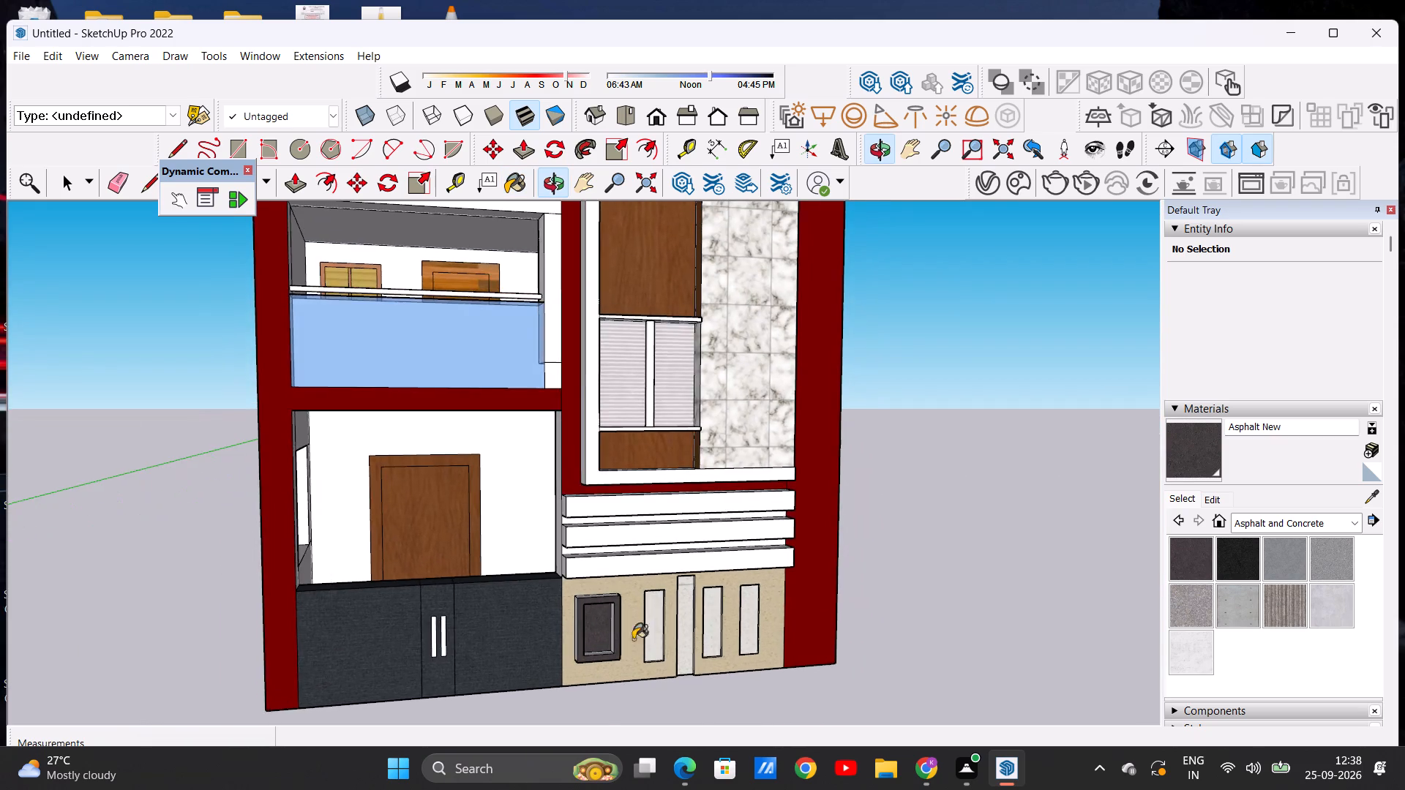
{"action": "scroll", "coordinate": [579, 622], "scroll_direction": "up", "scroll_amount": 17}
{"action": "left_click", "coordinate": [687, 603]}
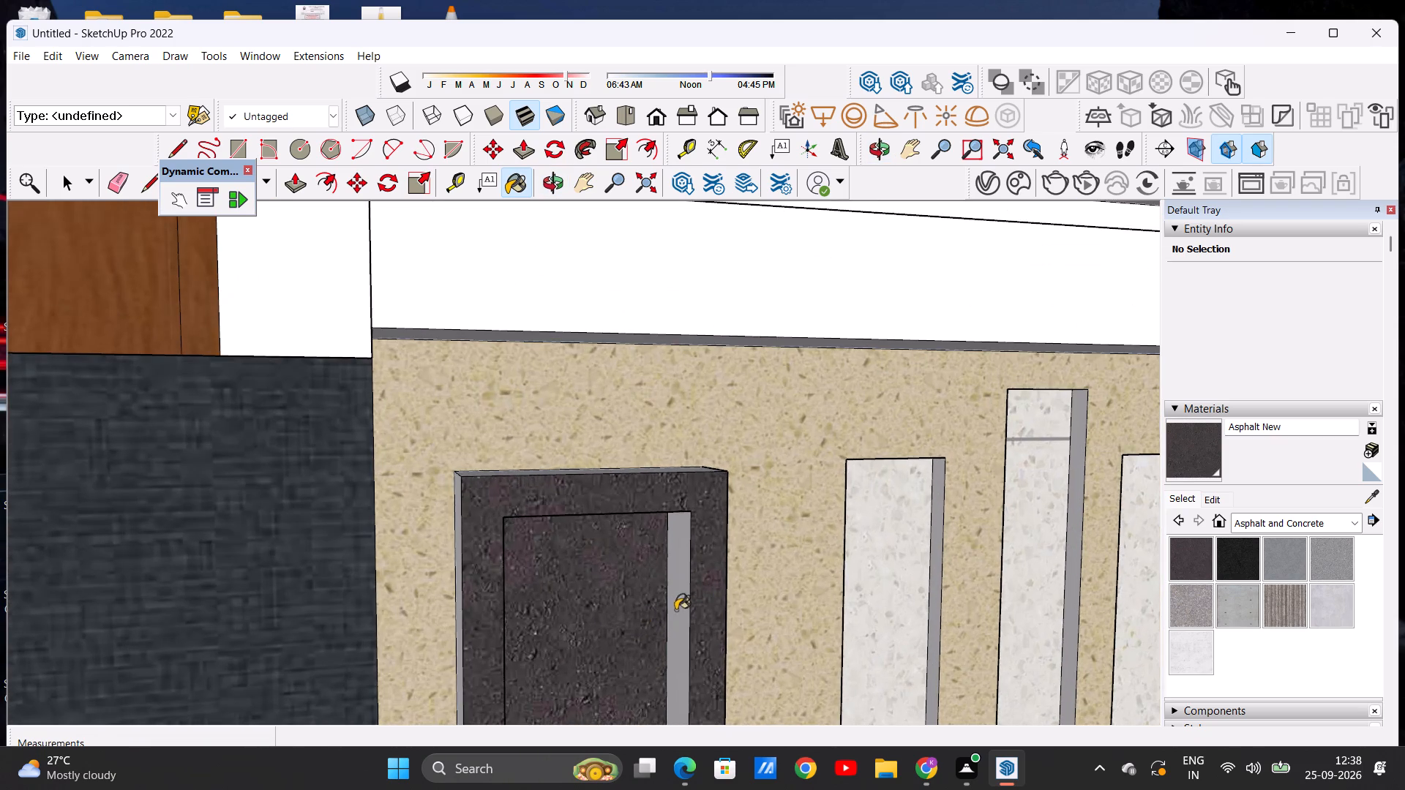
{"action": "scroll", "coordinate": [644, 612], "scroll_direction": "down", "scroll_amount": 7}
{"action": "middle_click_drag", "start_coordinate": [631, 623], "coordinate": [486, 623]}
{"action": "scroll", "coordinate": [513, 620], "scroll_direction": "up", "scroll_amount": 6}
{"action": "left_click", "coordinate": [512, 618]}
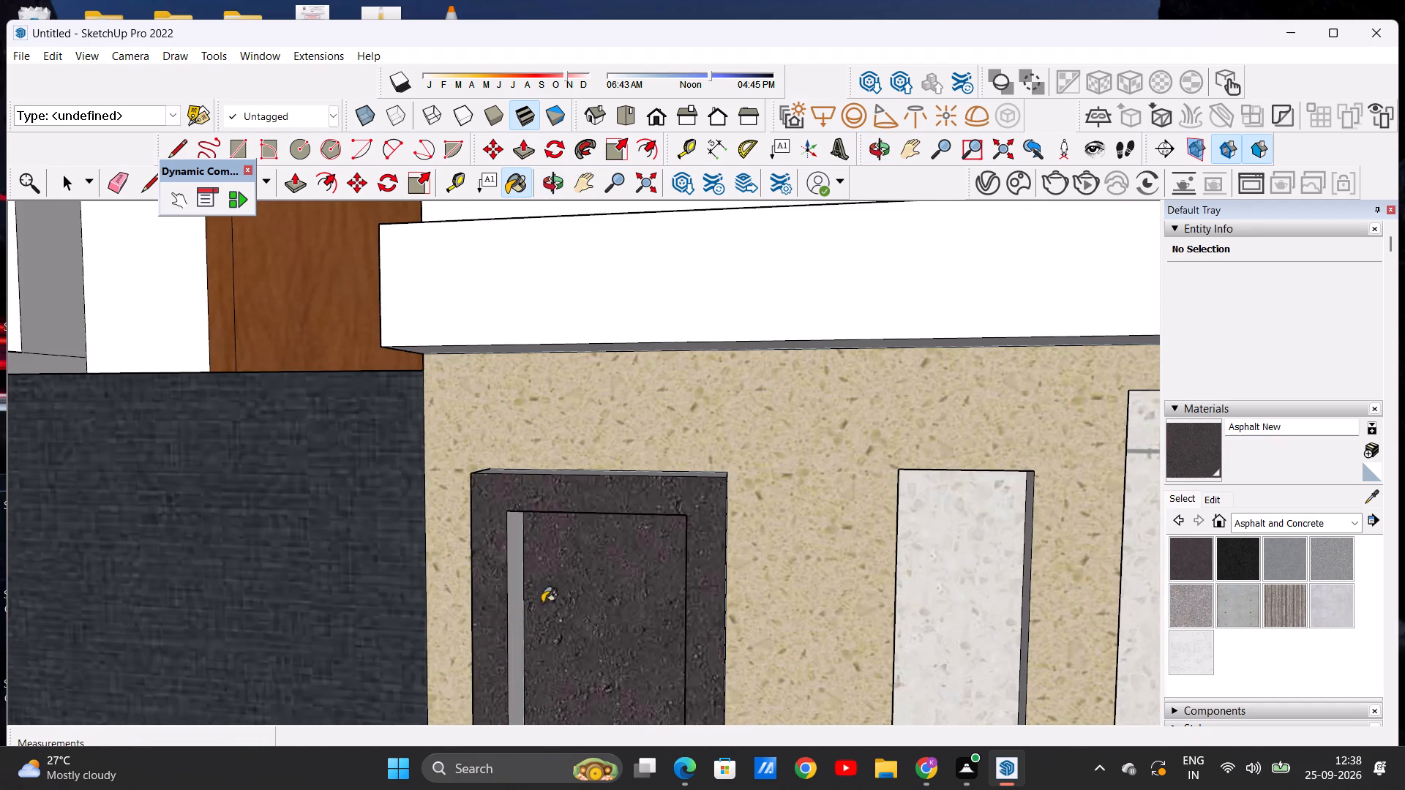
{"action": "scroll", "coordinate": [555, 600], "scroll_direction": "down", "scroll_amount": 14}
{"action": "scroll", "coordinate": [578, 630], "scroll_direction": "up", "scroll_amount": 4}
{"action": "key", "text": "space"}
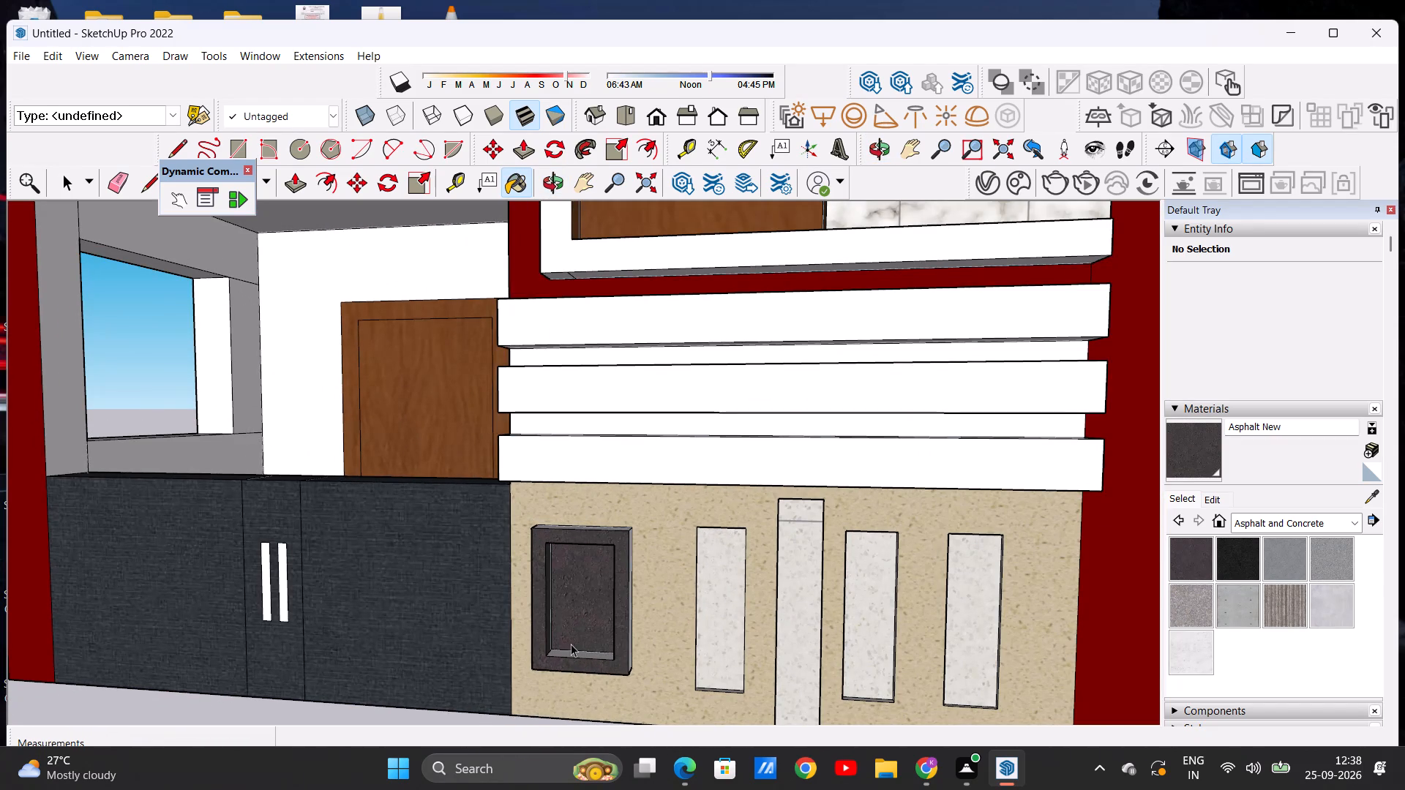
Examine the painted facade as a whole from different distances and angles.
{"action": "key", "text": "space"}
{"action": "scroll", "coordinate": [592, 614], "scroll_direction": "down", "scroll_amount": 13}
{"action": "middle_click_drag", "start_coordinate": [636, 614], "coordinate": [670, 642]}
{"action": "scroll", "coordinate": [668, 648], "scroll_direction": "down", "scroll_amount": 7}
{"action": "middle_click_drag", "start_coordinate": [646, 648], "coordinate": [634, 605]}
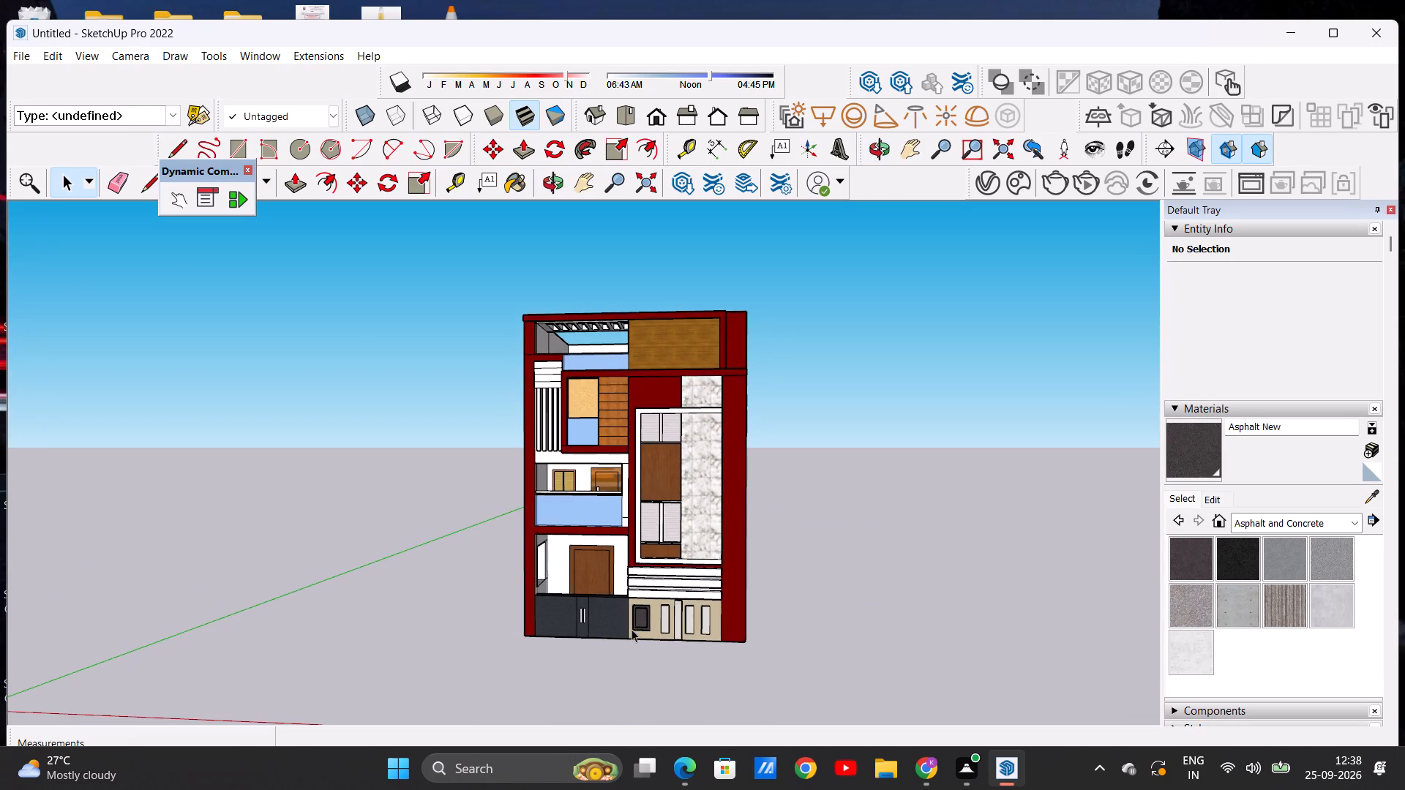
{"action": "scroll", "coordinate": [636, 633], "scroll_direction": "down", "scroll_amount": 3}
{"action": "scroll", "coordinate": [713, 503], "scroll_direction": "up", "scroll_amount": 2}
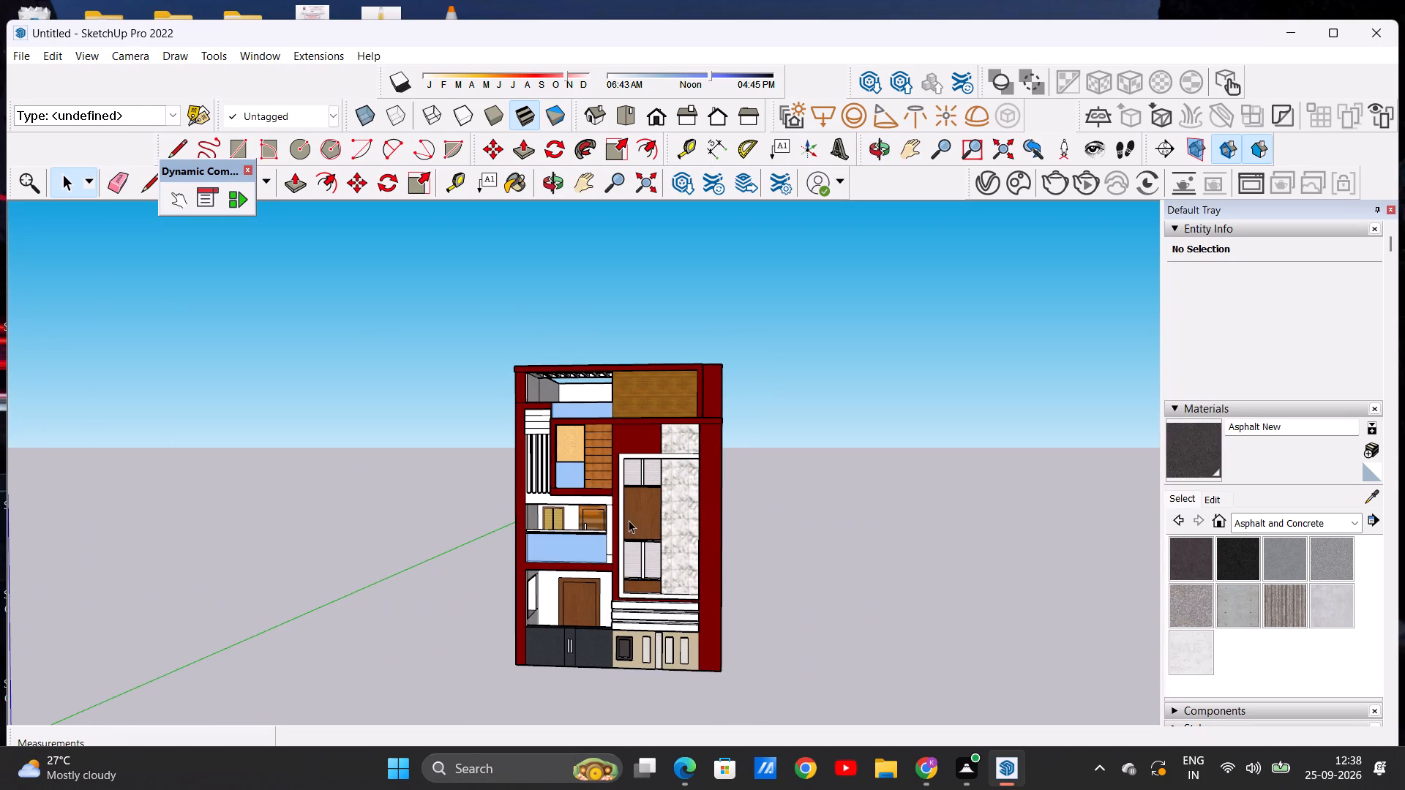
{"action": "middle_click_drag", "start_coordinate": [764, 522], "coordinate": [742, 545]}
{"action": "middle_click", "coordinate": [742, 545]}
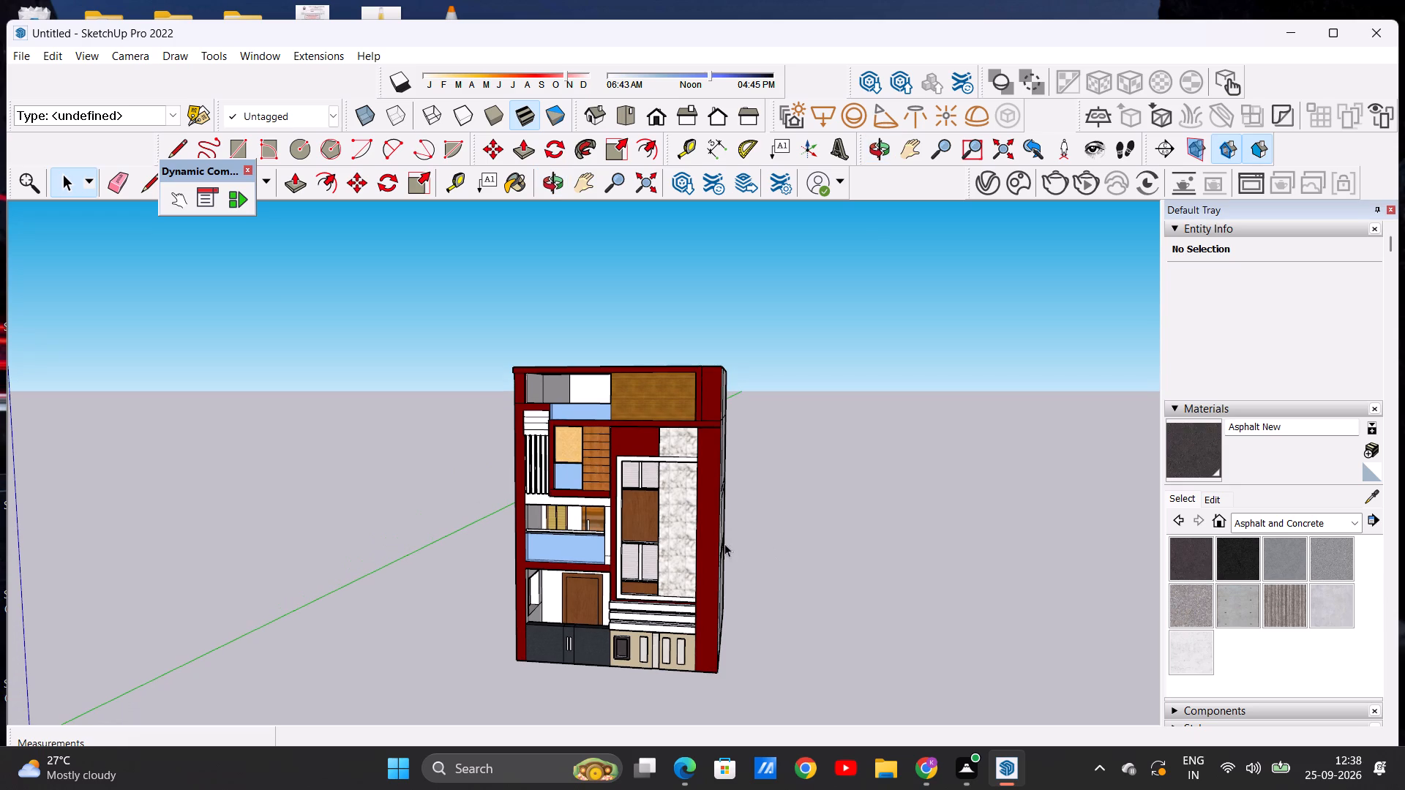
{"action": "middle_click_drag", "start_coordinate": [612, 505], "coordinate": [713, 484]}
{"action": "scroll", "coordinate": [634, 532], "scroll_direction": "up", "scroll_amount": 5}
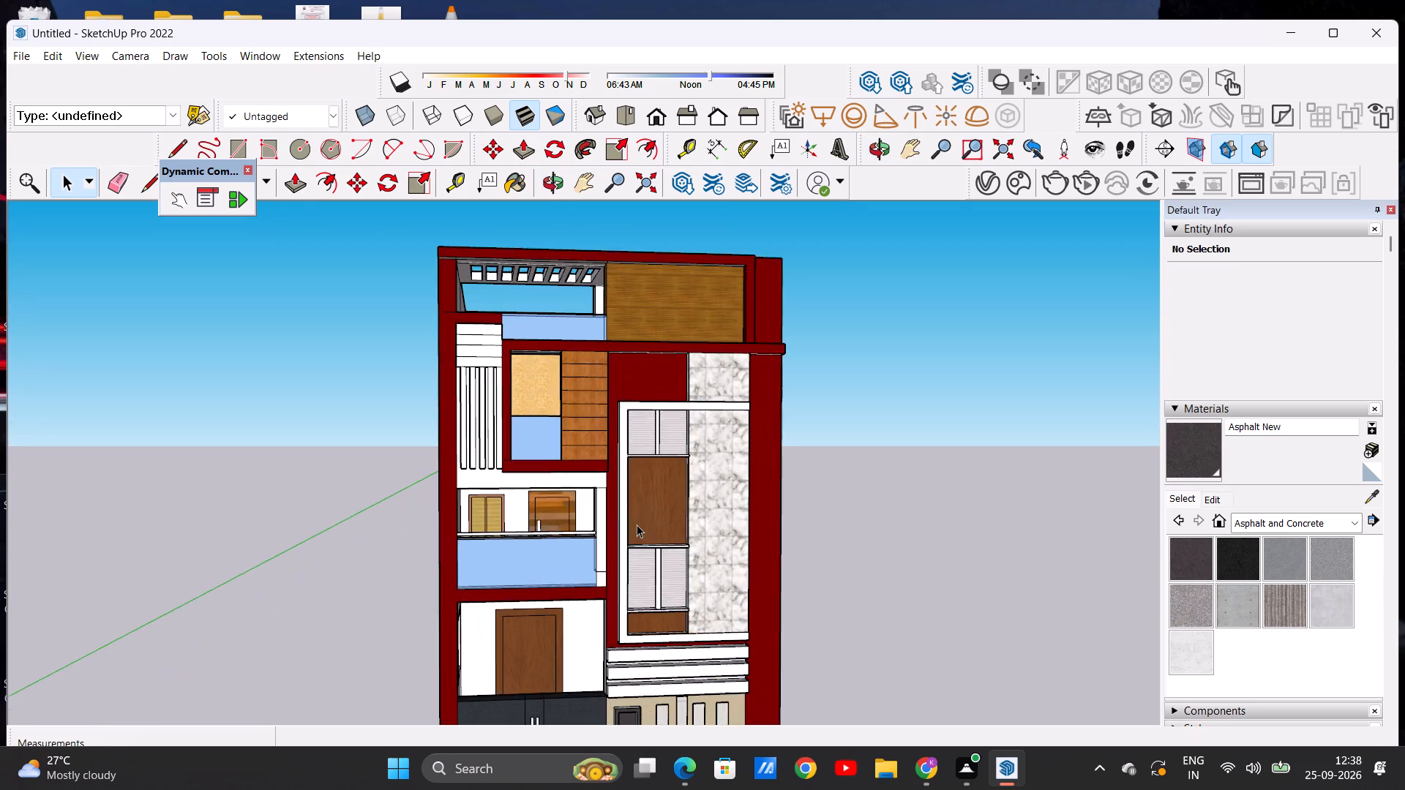
{"action": "scroll", "coordinate": [636, 522], "scroll_direction": "down", "scroll_amount": 10}
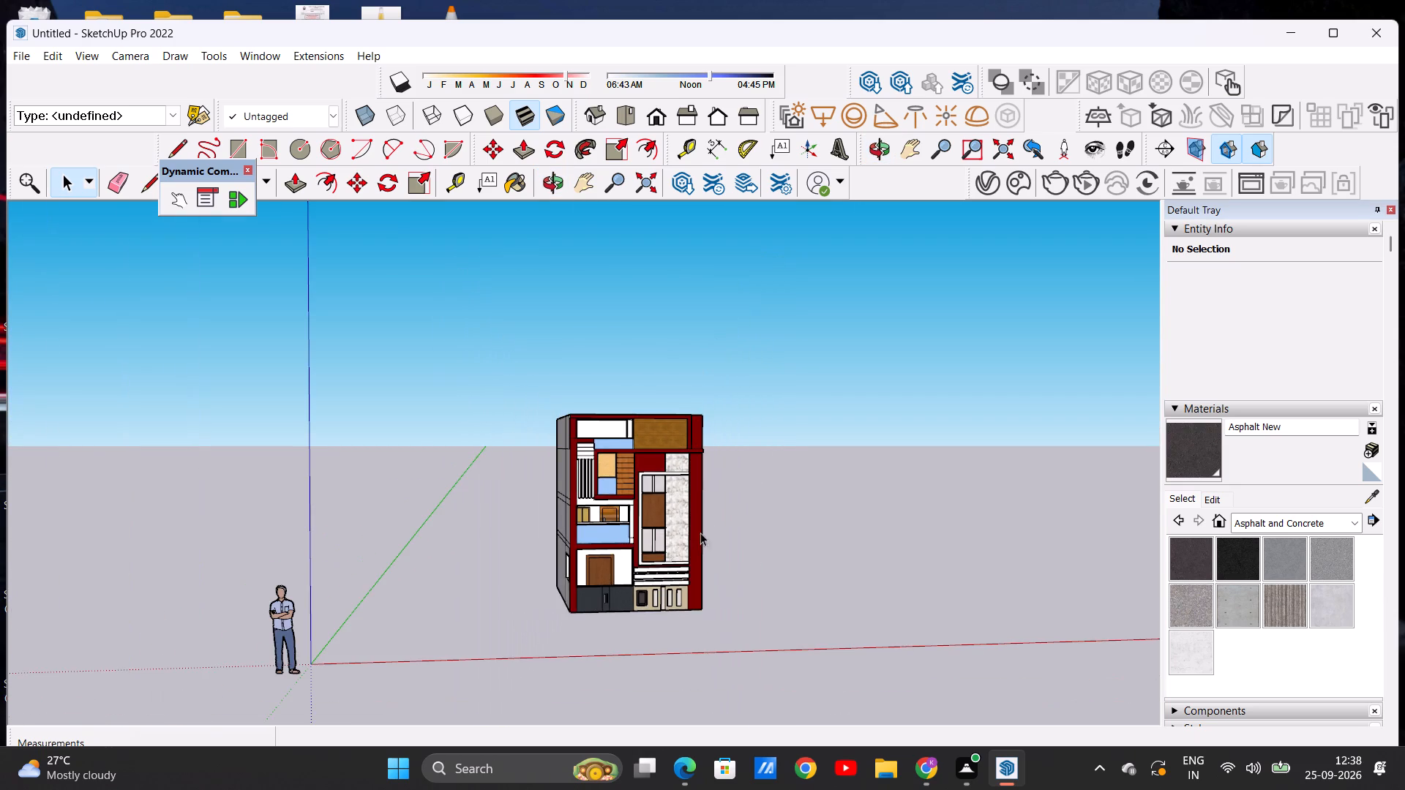
{"action": "middle_click_drag", "start_coordinate": [653, 519], "coordinate": [571, 529]}
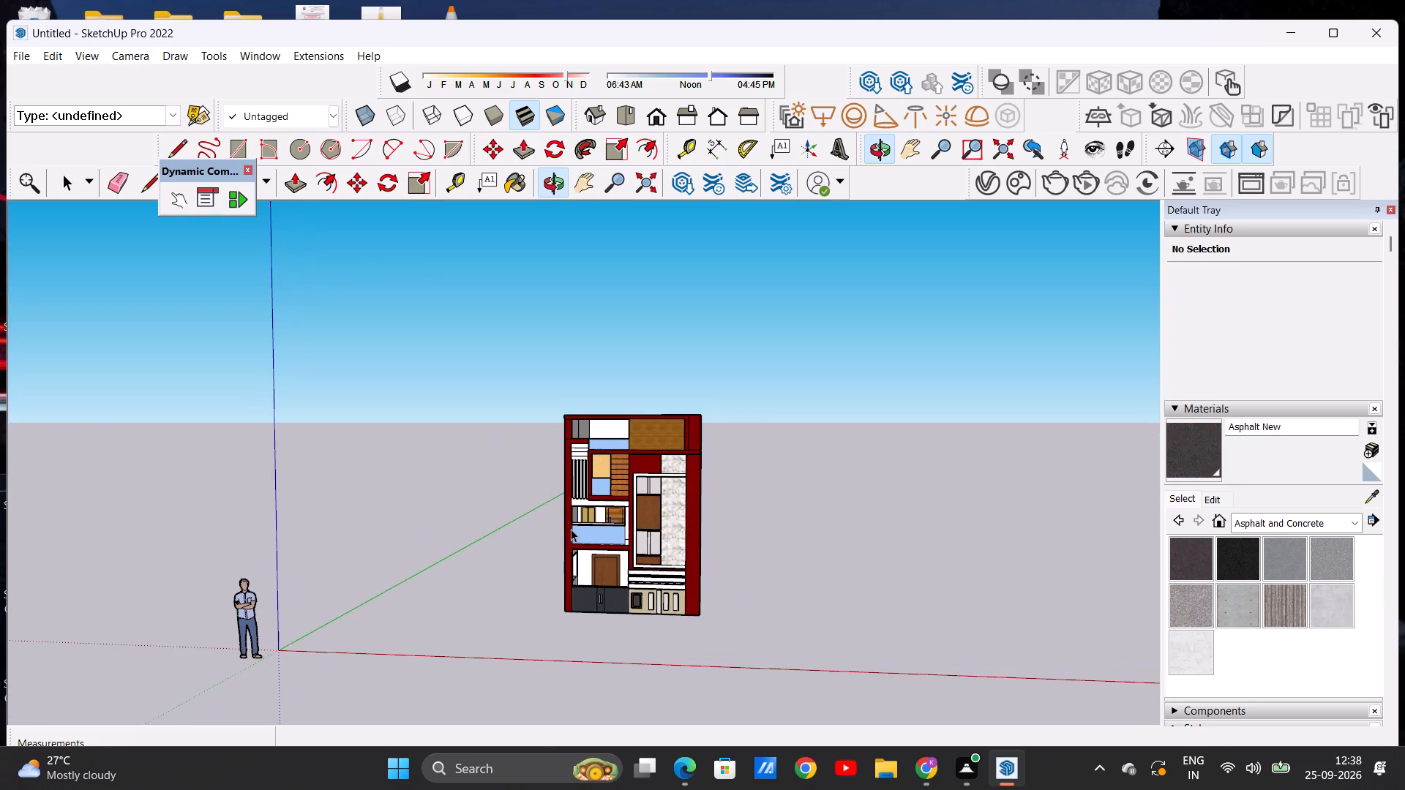
Draw a full-height rectangle about 3 3/16" by 3' 1 1/2" on the red corner panel beside the top-floor wood wall.
{"action": "scroll", "coordinate": [697, 420], "scroll_direction": "up", "scroll_amount": 14}
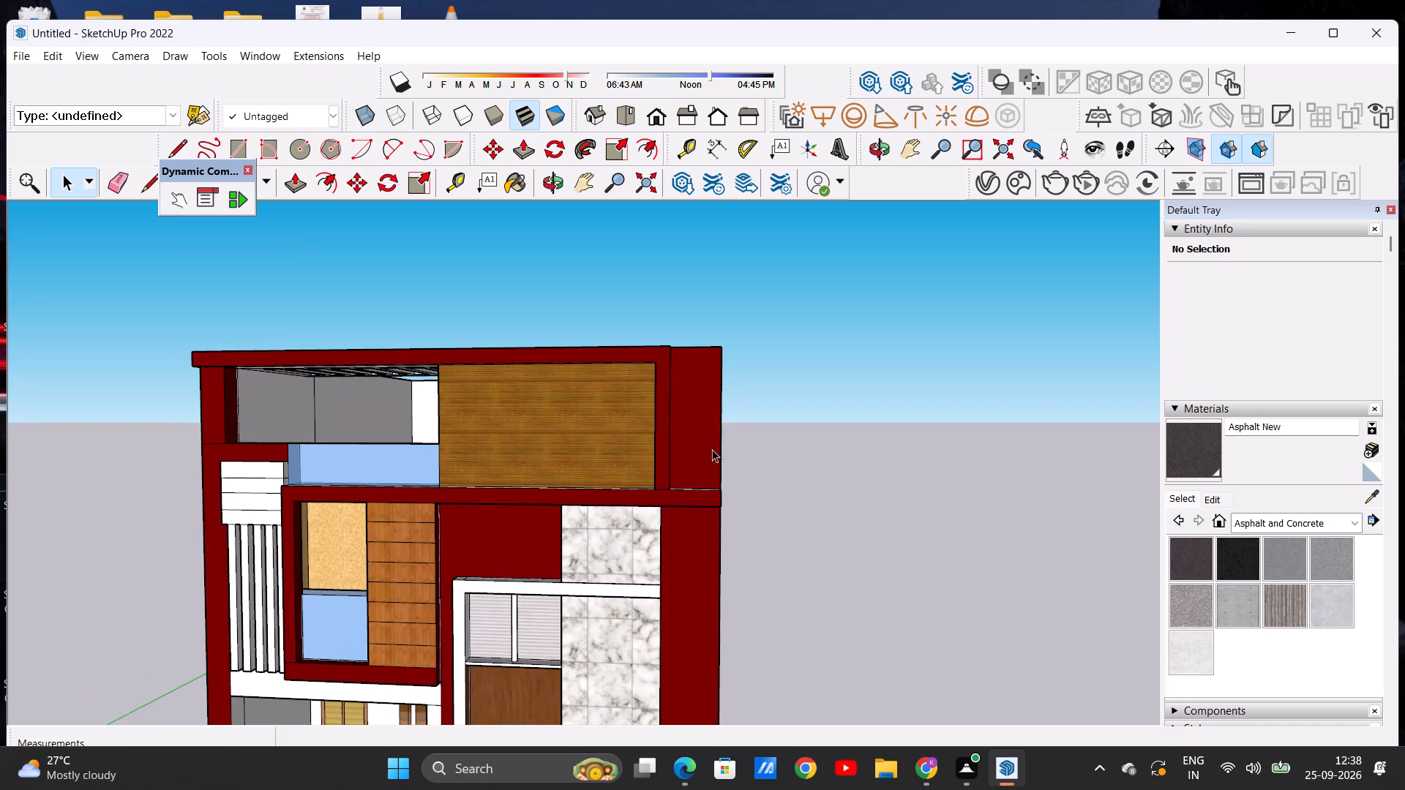
{"action": "middle_click_drag", "start_coordinate": [714, 459], "coordinate": [760, 468]}
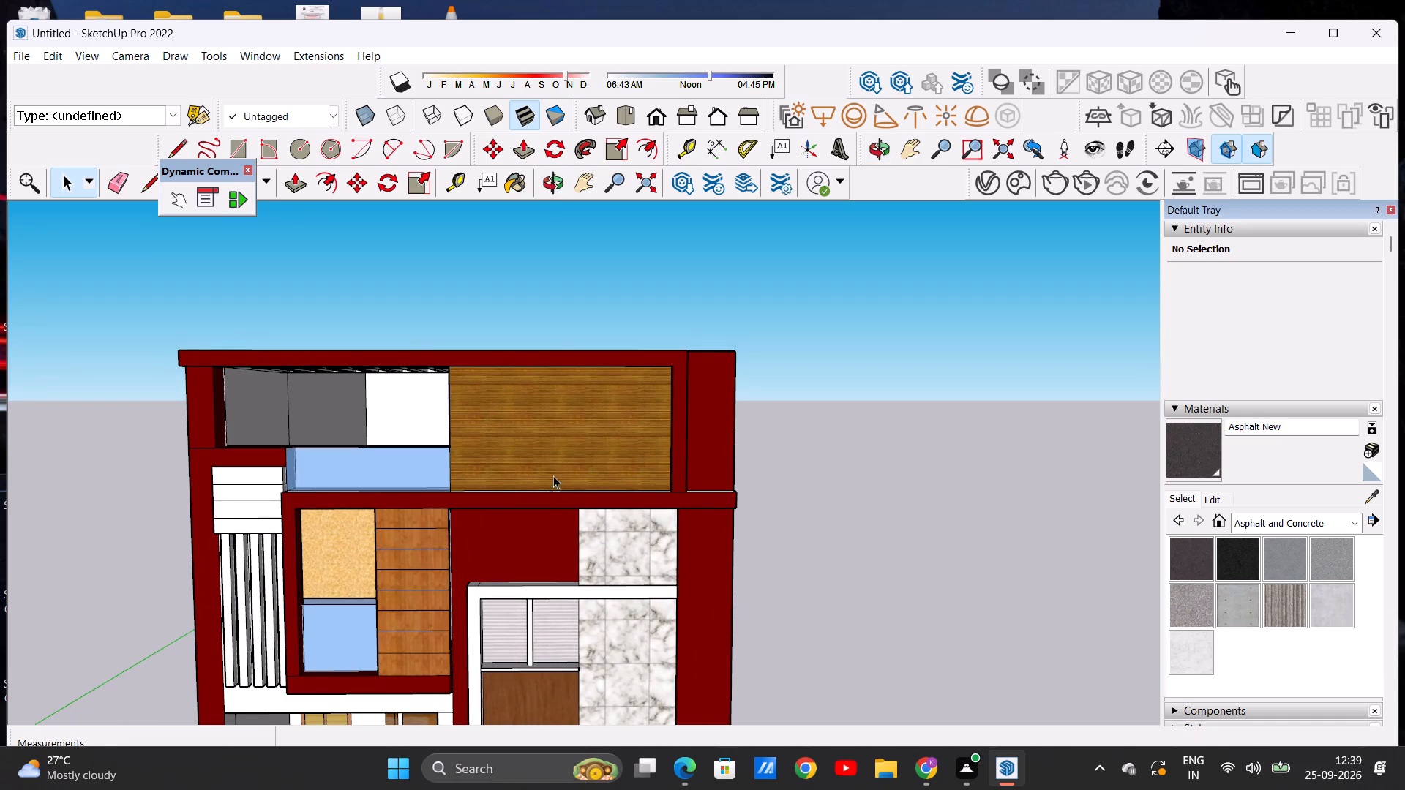
{"action": "scroll", "coordinate": [553, 475], "scroll_direction": "down", "scroll_amount": 3}
{"action": "scroll", "coordinate": [672, 451], "scroll_direction": "up", "scroll_amount": 6}
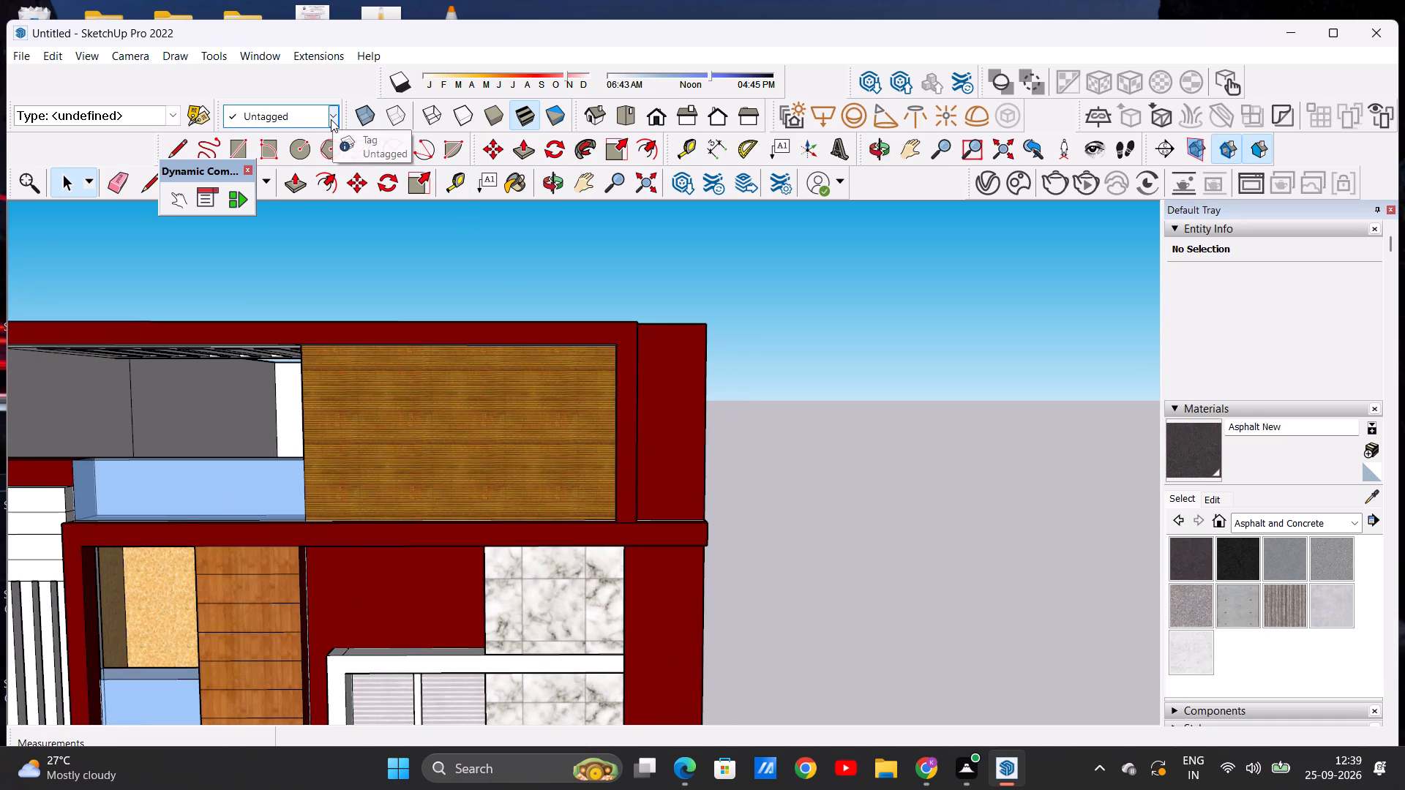
{"action": "left_click", "coordinate": [244, 143]}
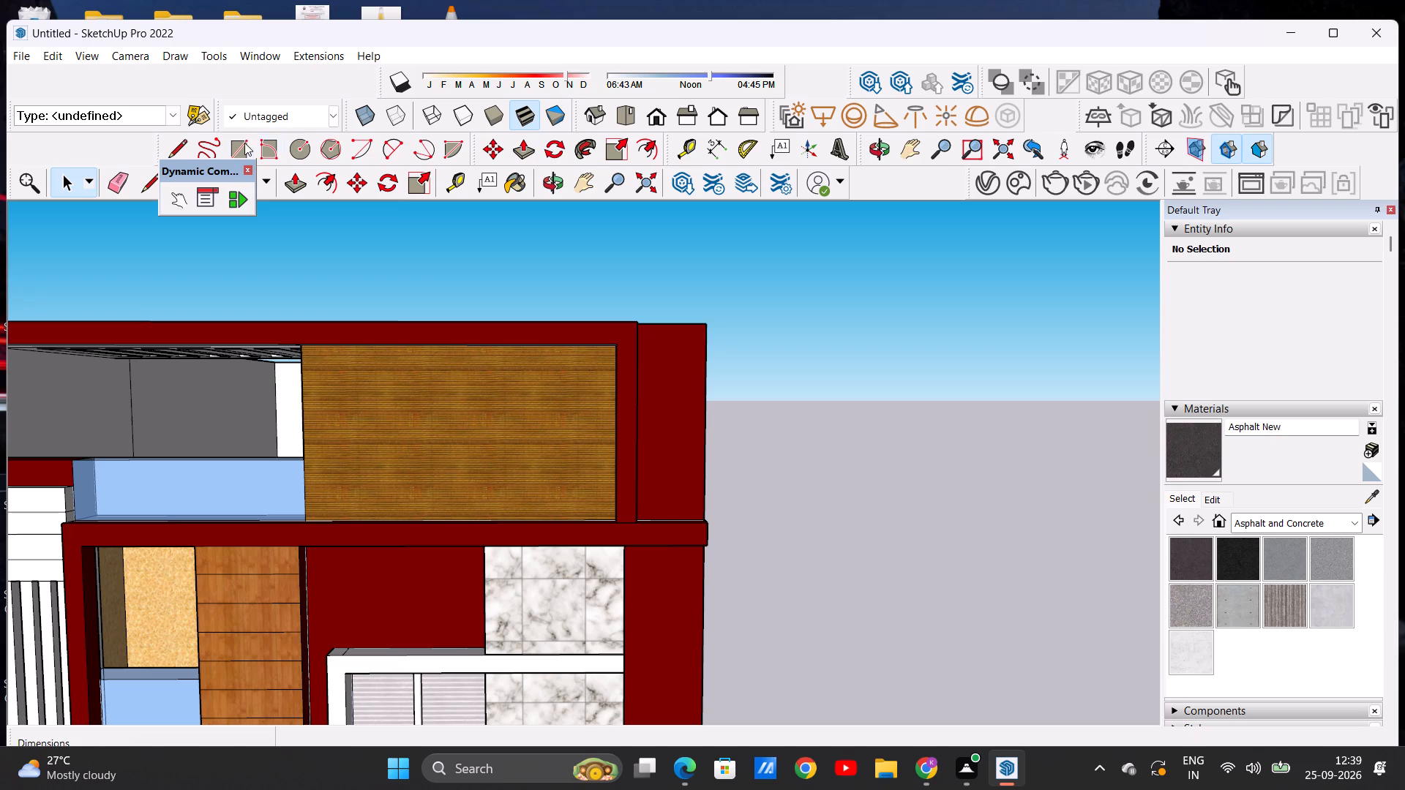
{"action": "scroll", "coordinate": [649, 334], "scroll_direction": "up", "scroll_amount": 10}
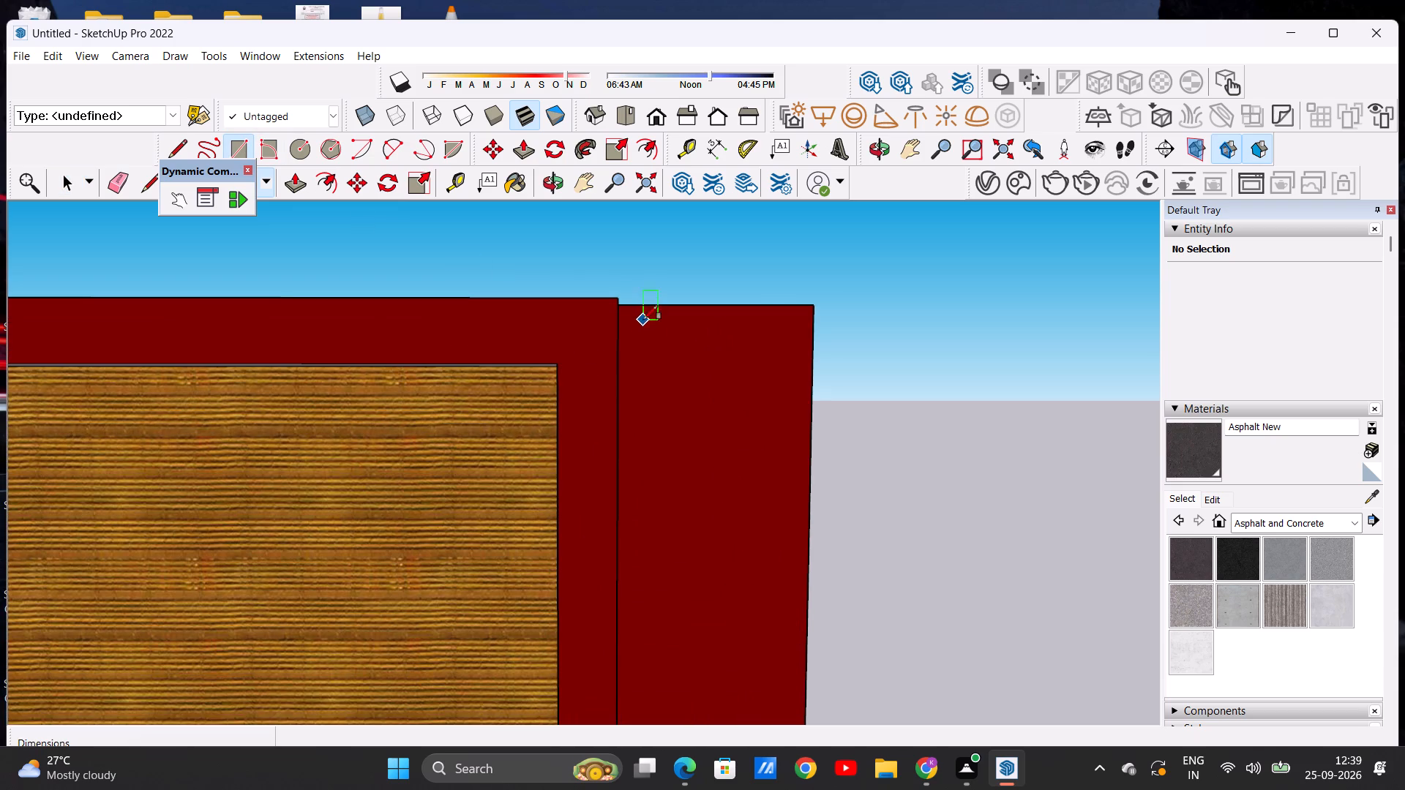
{"action": "left_click", "coordinate": [632, 307]}
{"action": "left_click", "coordinate": [664, 304]}
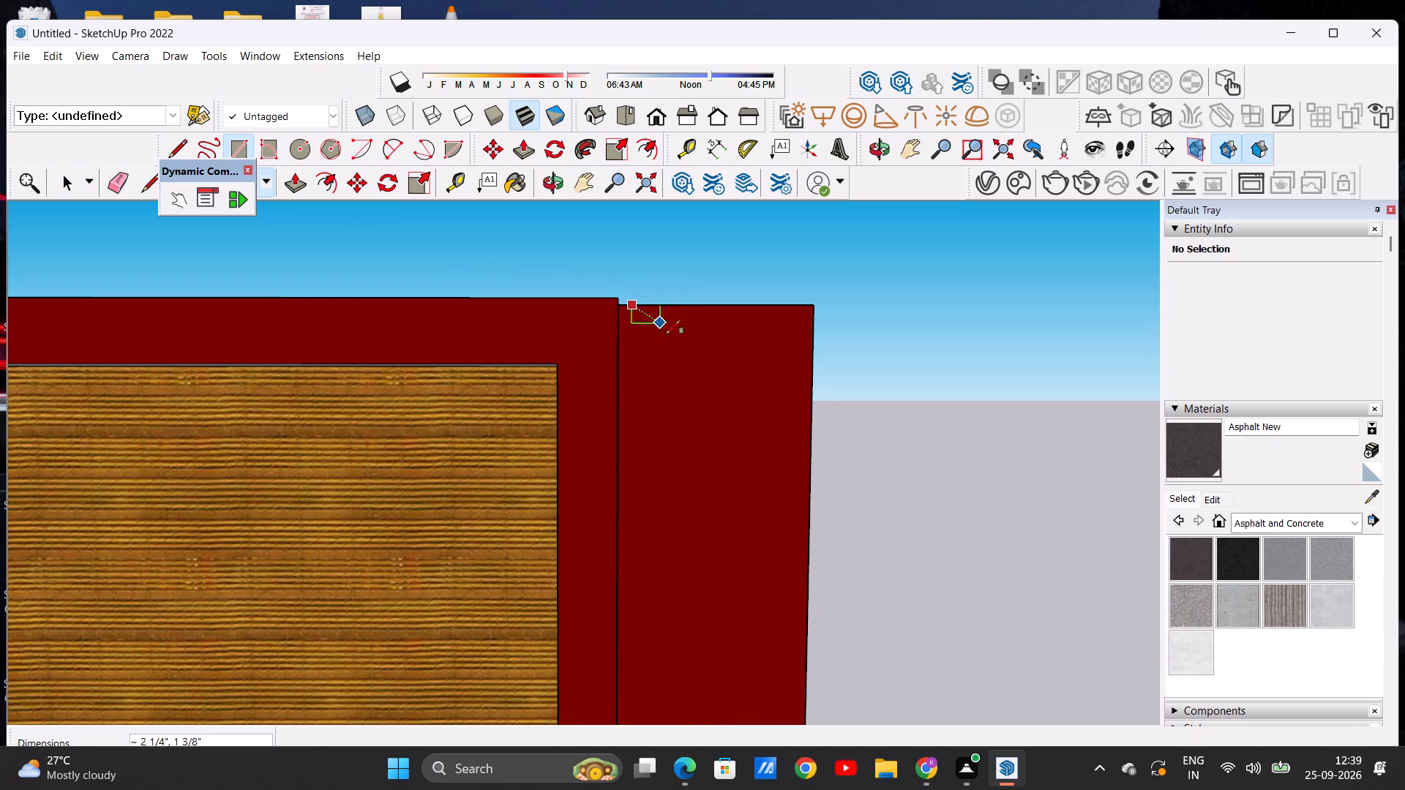
{"action": "scroll", "coordinate": [670, 323], "scroll_direction": "down", "scroll_amount": 5}
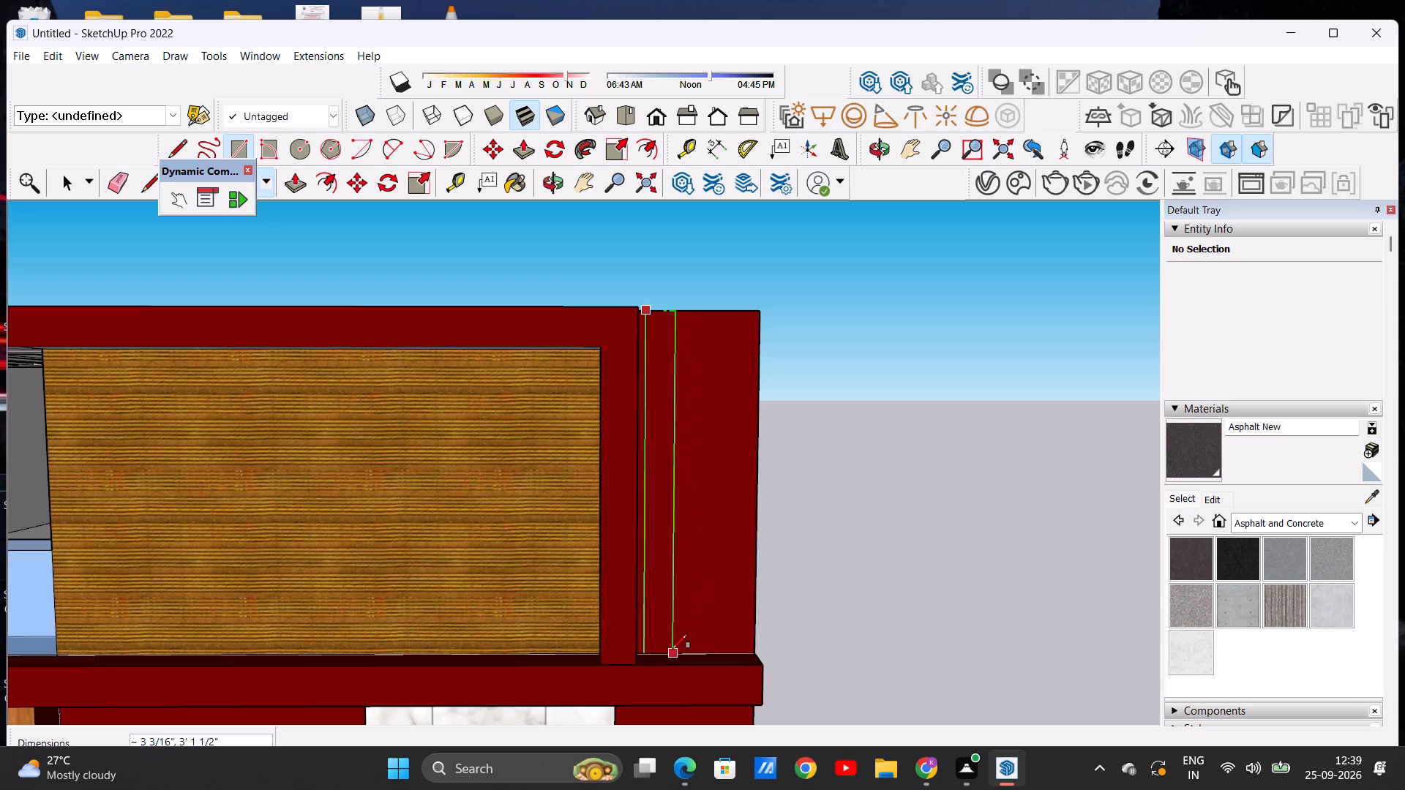
{"action": "left_click", "coordinate": [672, 649]}
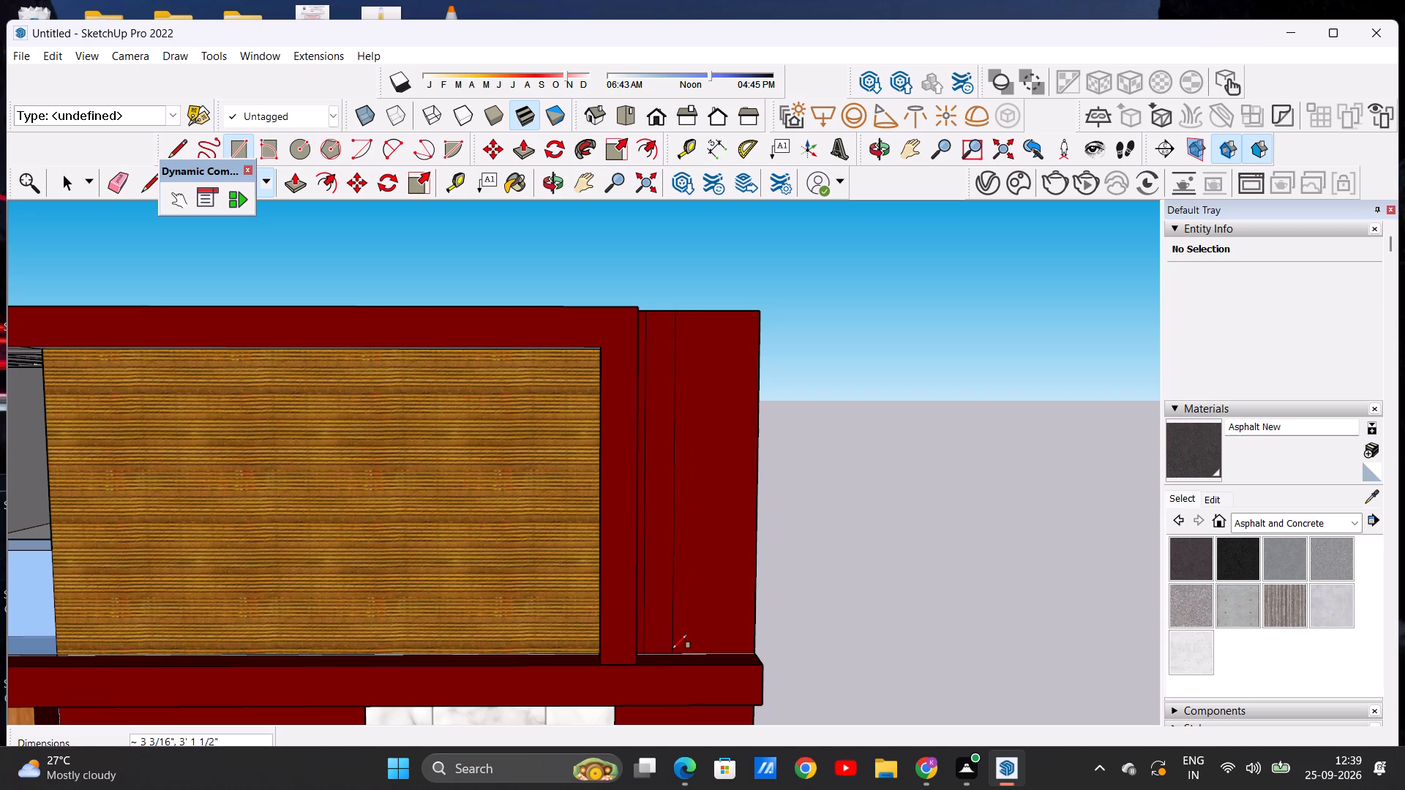
Copy the narrow rectangle twice across the red corner panel at about 4 9/16" spacing, ending at the outer edge.
{"action": "key", "text": "space"}
{"action": "double_click", "coordinate": [659, 568]}
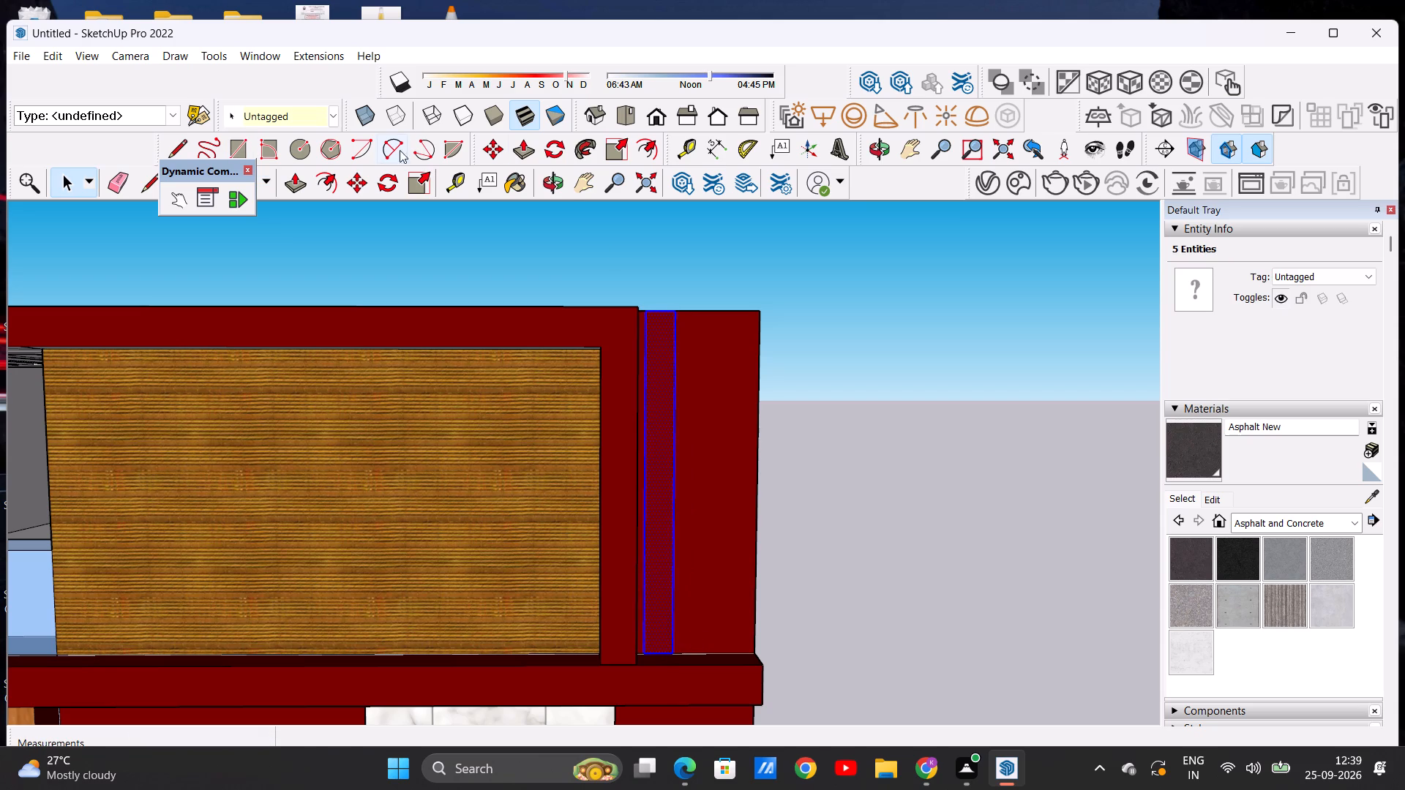
{"action": "left_click", "coordinate": [354, 176]}
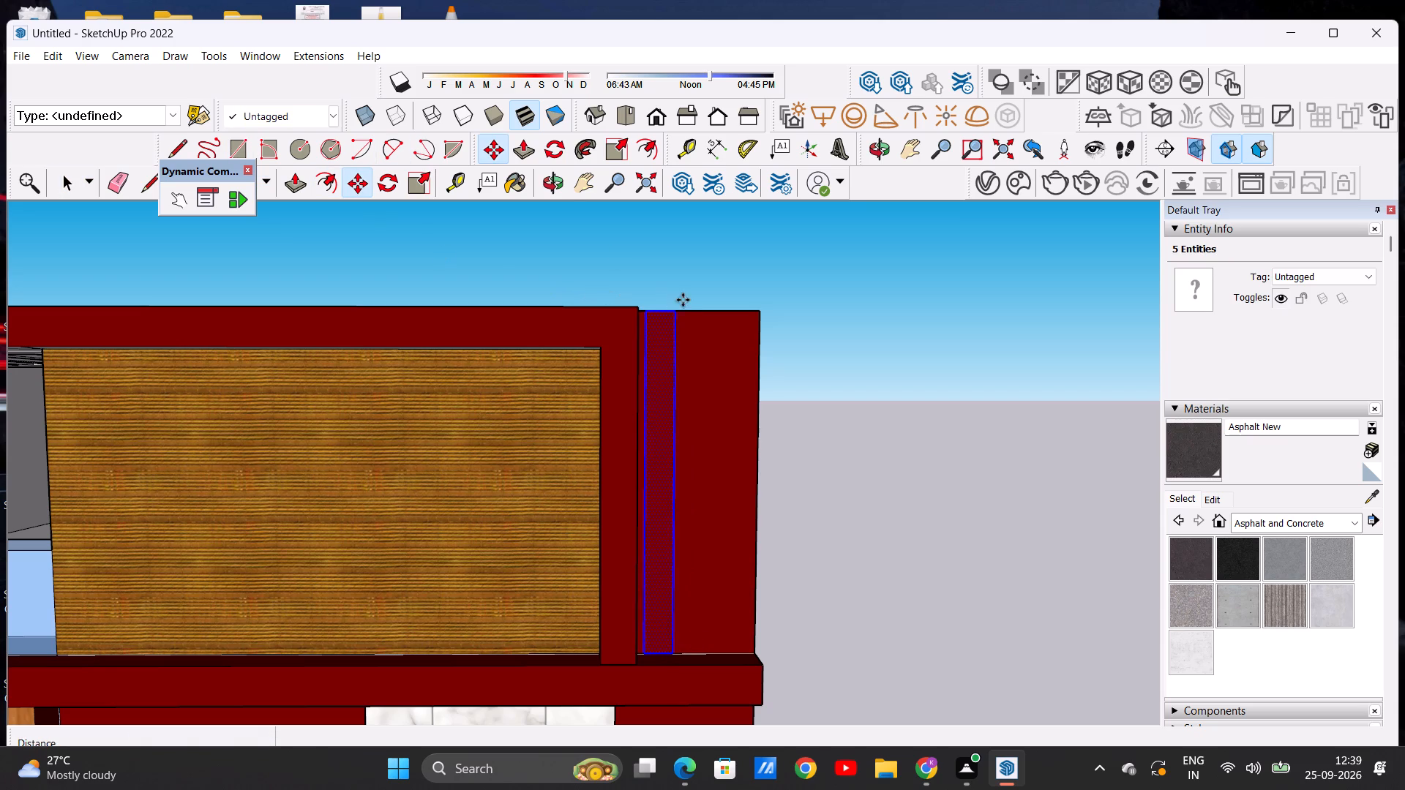
{"action": "left_click", "coordinate": [679, 314]}
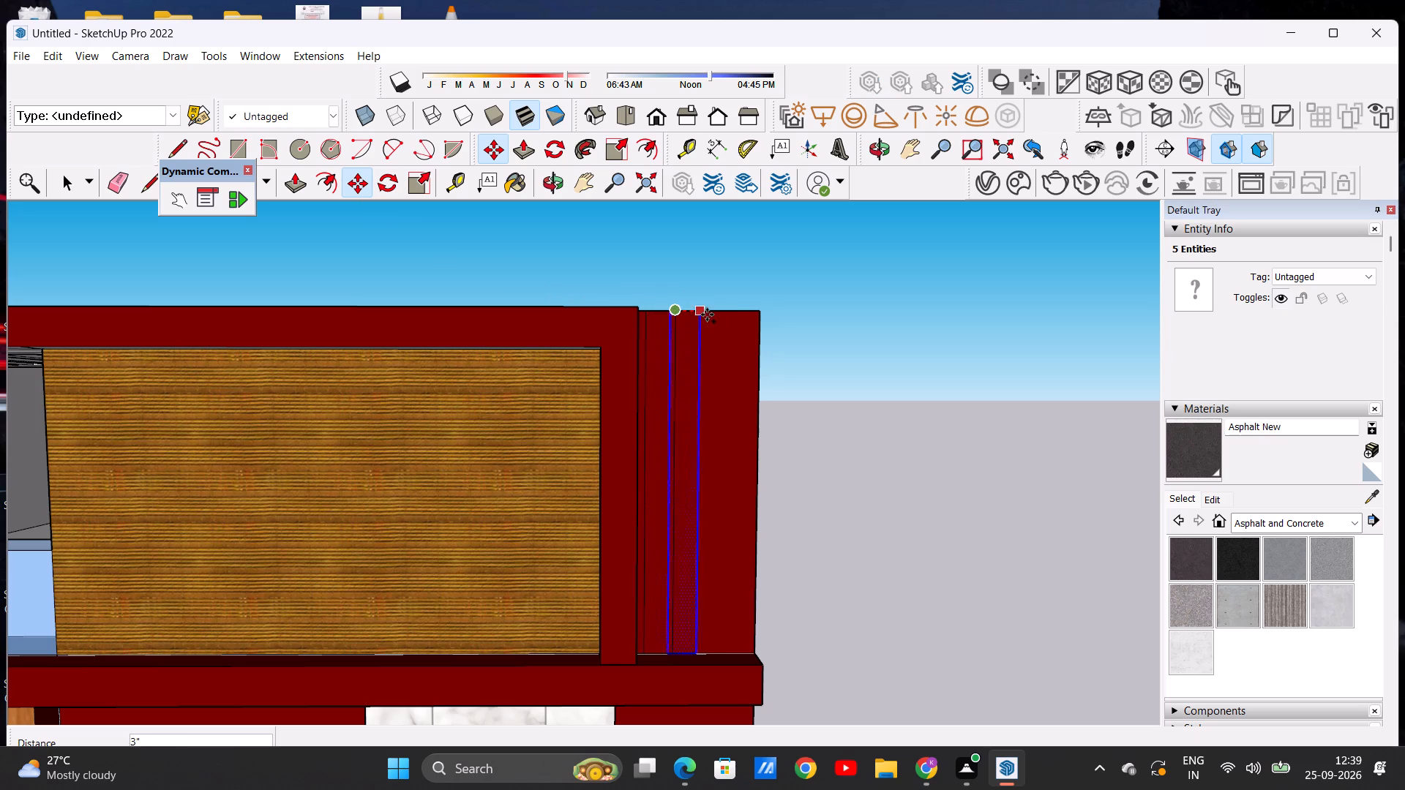
{"action": "left_click", "coordinate": [709, 313]}
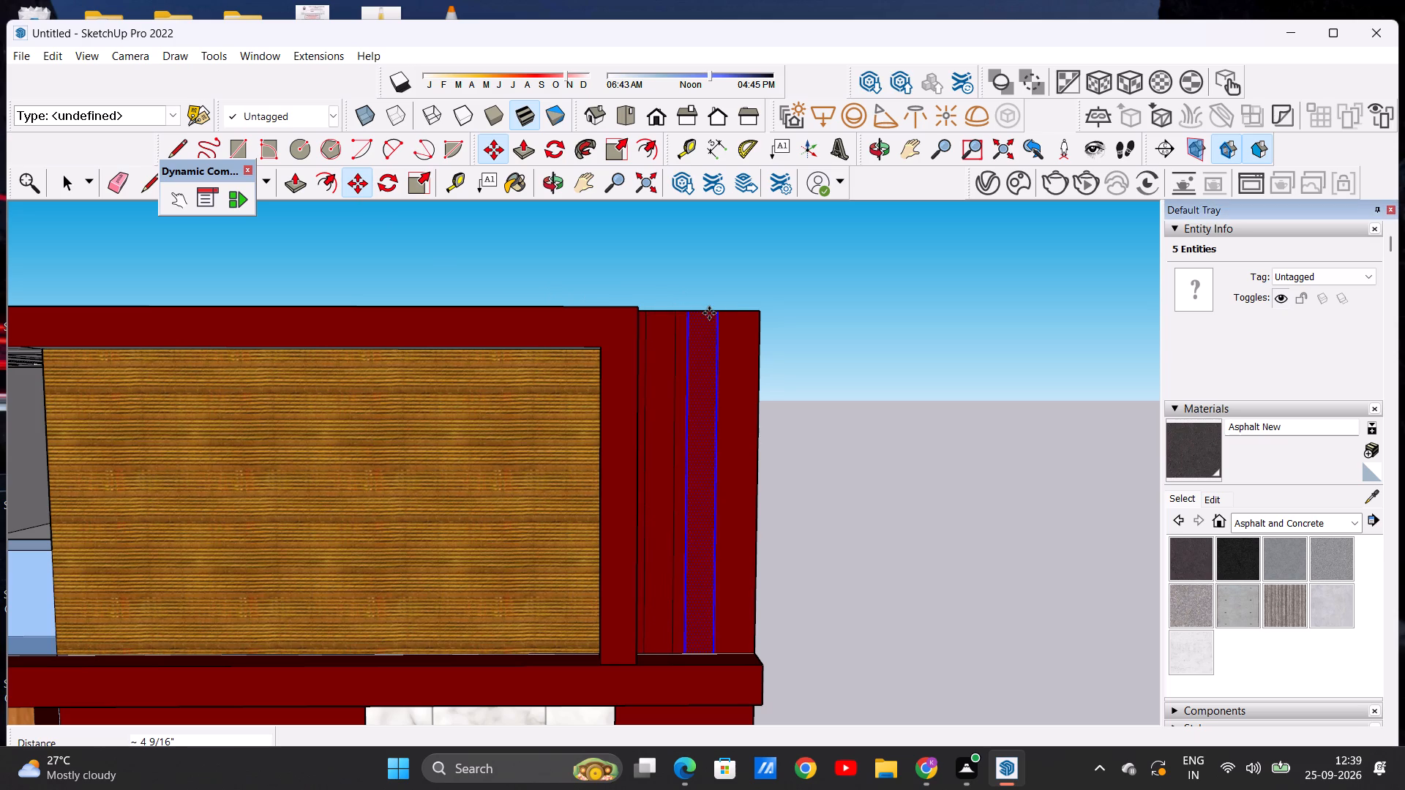
{"action": "left_click", "coordinate": [713, 313]}
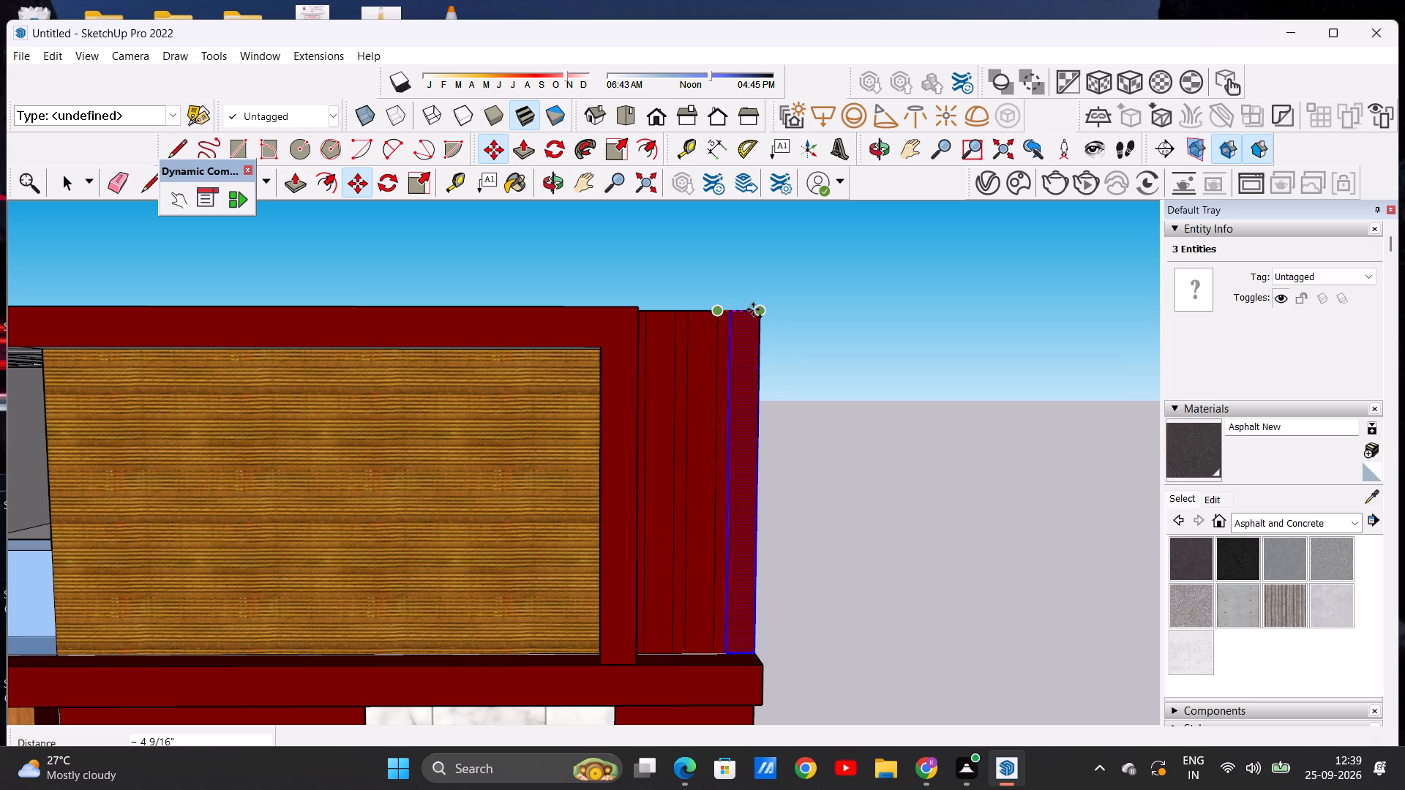
{"action": "left_click", "coordinate": [753, 309]}
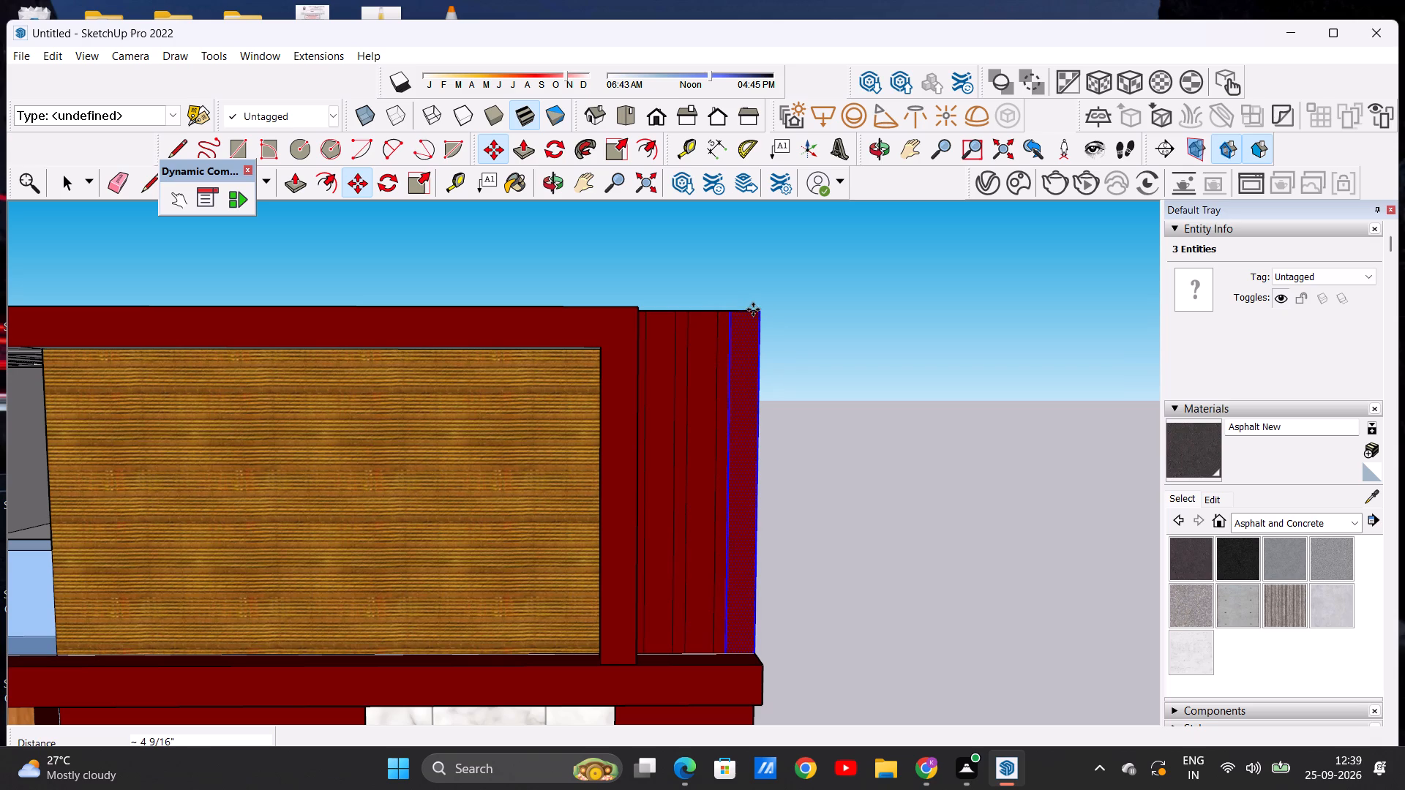
{"action": "key", "text": "space"}
{"action": "left_click", "coordinate": [869, 321]}
Push/Pull the three vertical strips on the top-floor red corner panel outward by about 4 1/4".
{"action": "middle_click_drag", "start_coordinate": [851, 398], "coordinate": [646, 459]}
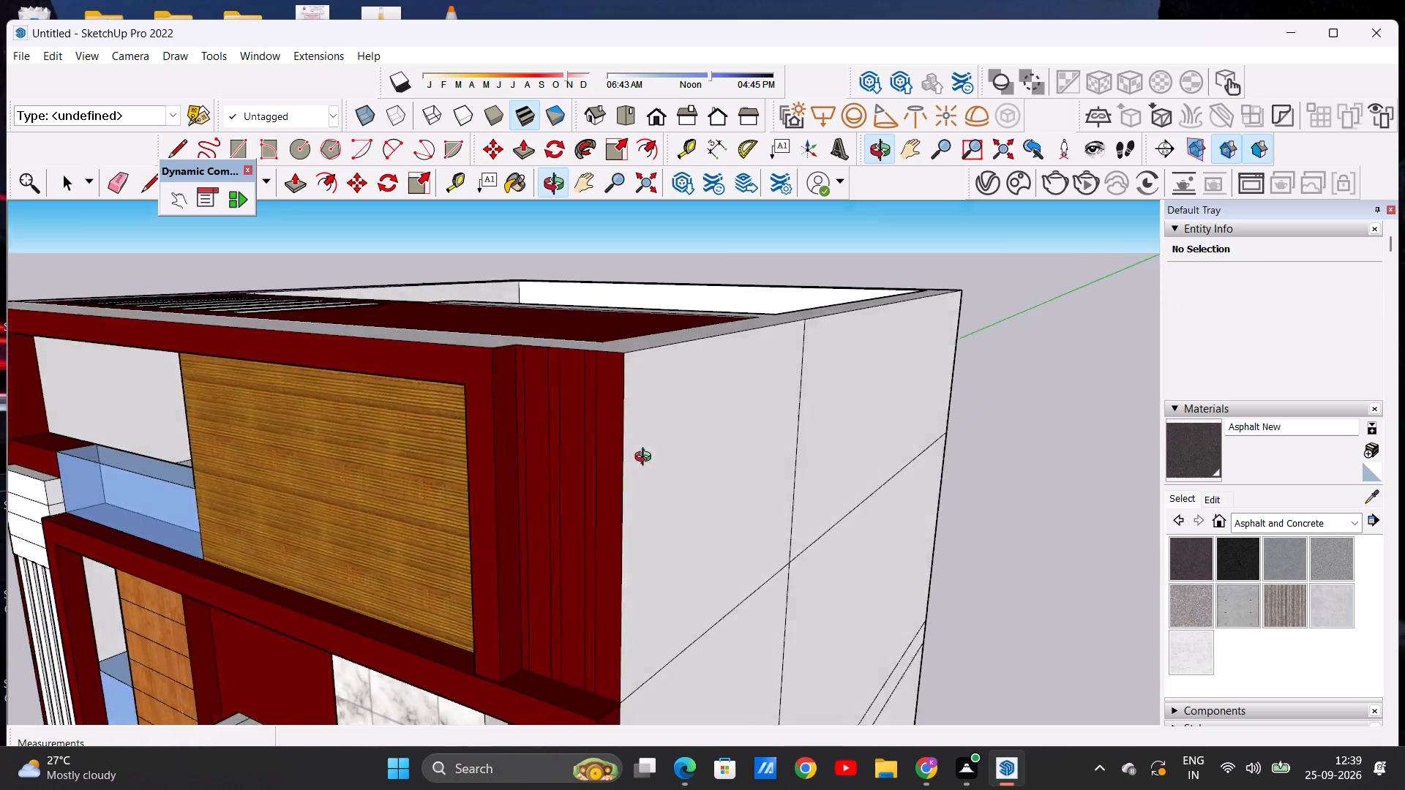
{"action": "middle_click_drag", "start_coordinate": [646, 459], "coordinate": [635, 467]}
{"action": "scroll", "coordinate": [567, 454], "scroll_direction": "up", "scroll_amount": 2}
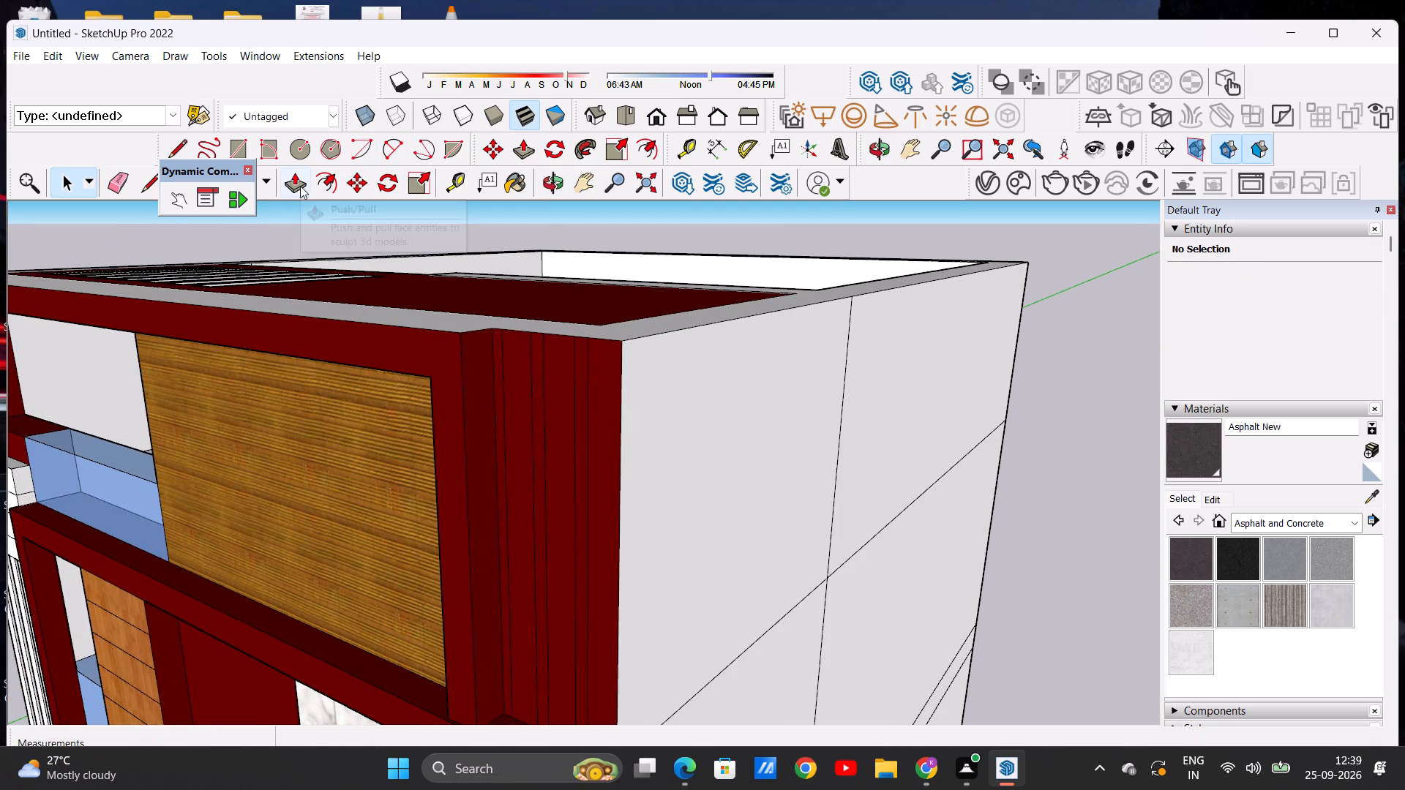
{"action": "left_click", "coordinate": [300, 186]}
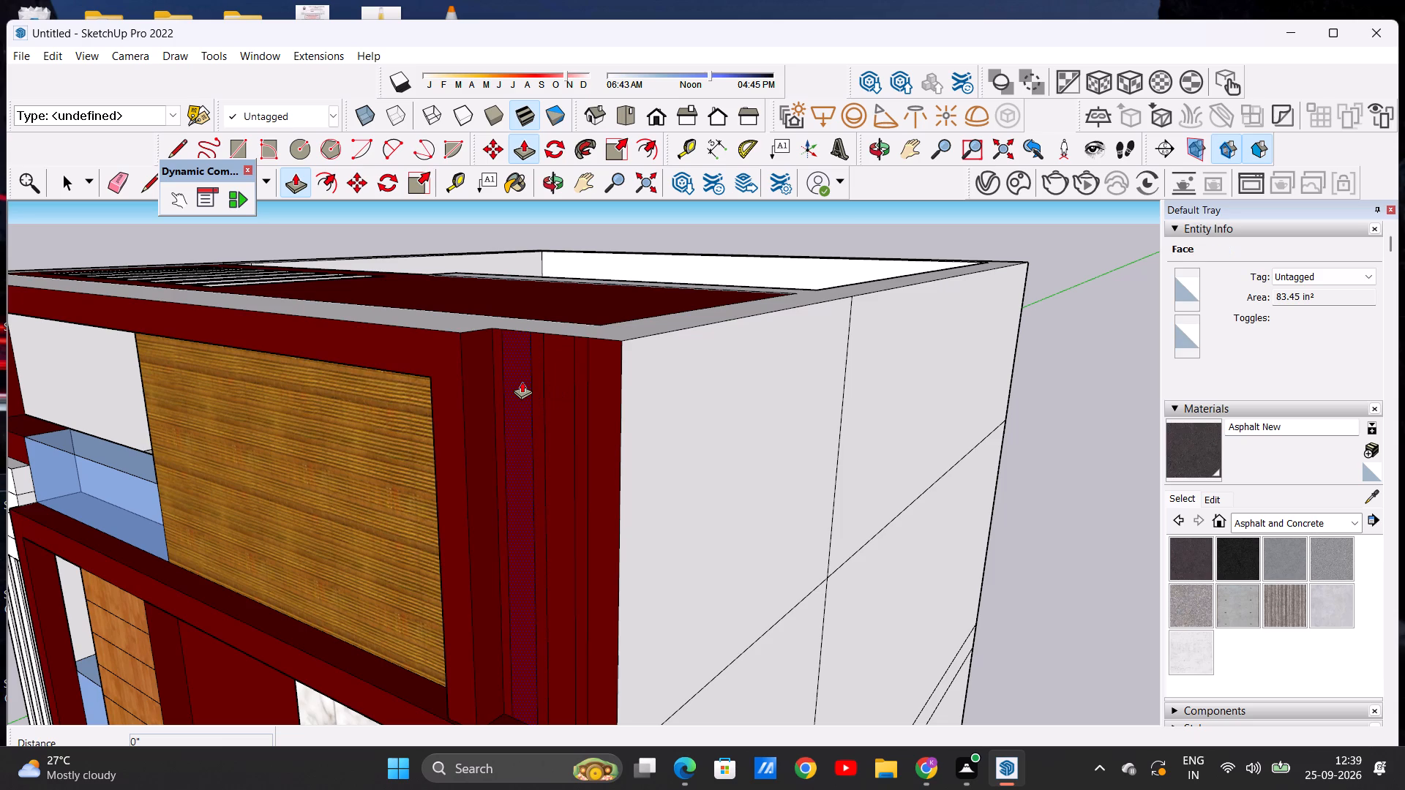
{"action": "left_click", "coordinate": [522, 381]}
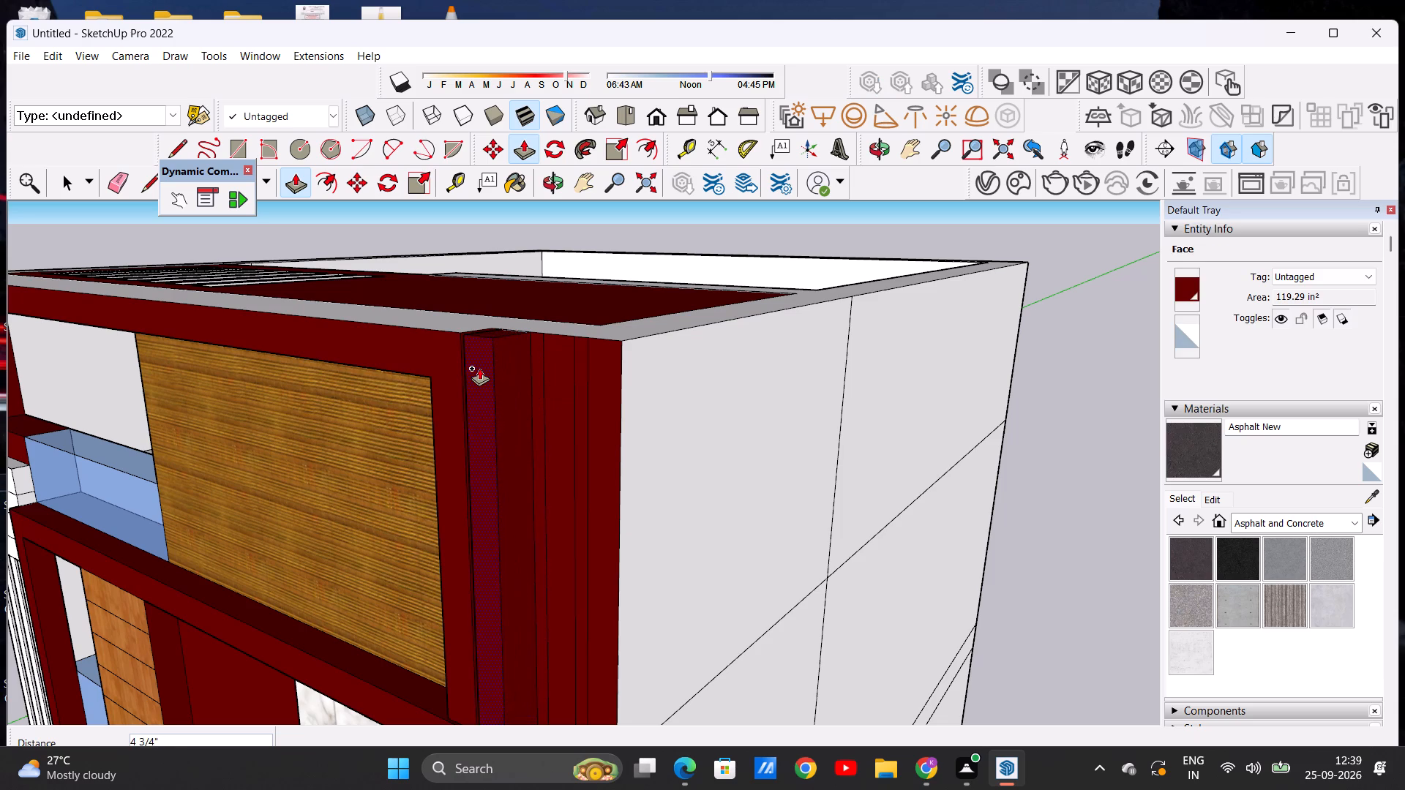
{"action": "left_click", "coordinate": [484, 367]}
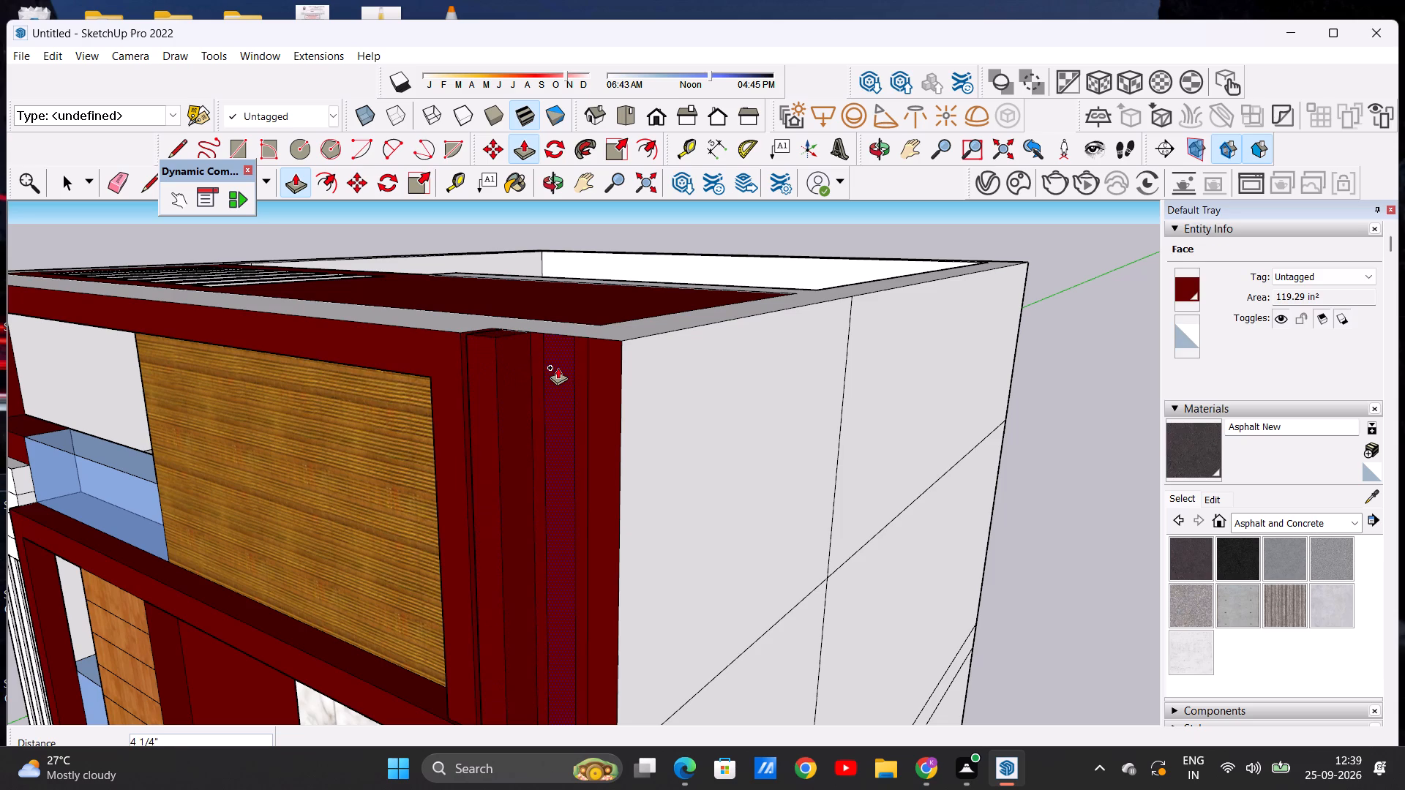
{"action": "left_click", "coordinate": [558, 367]}
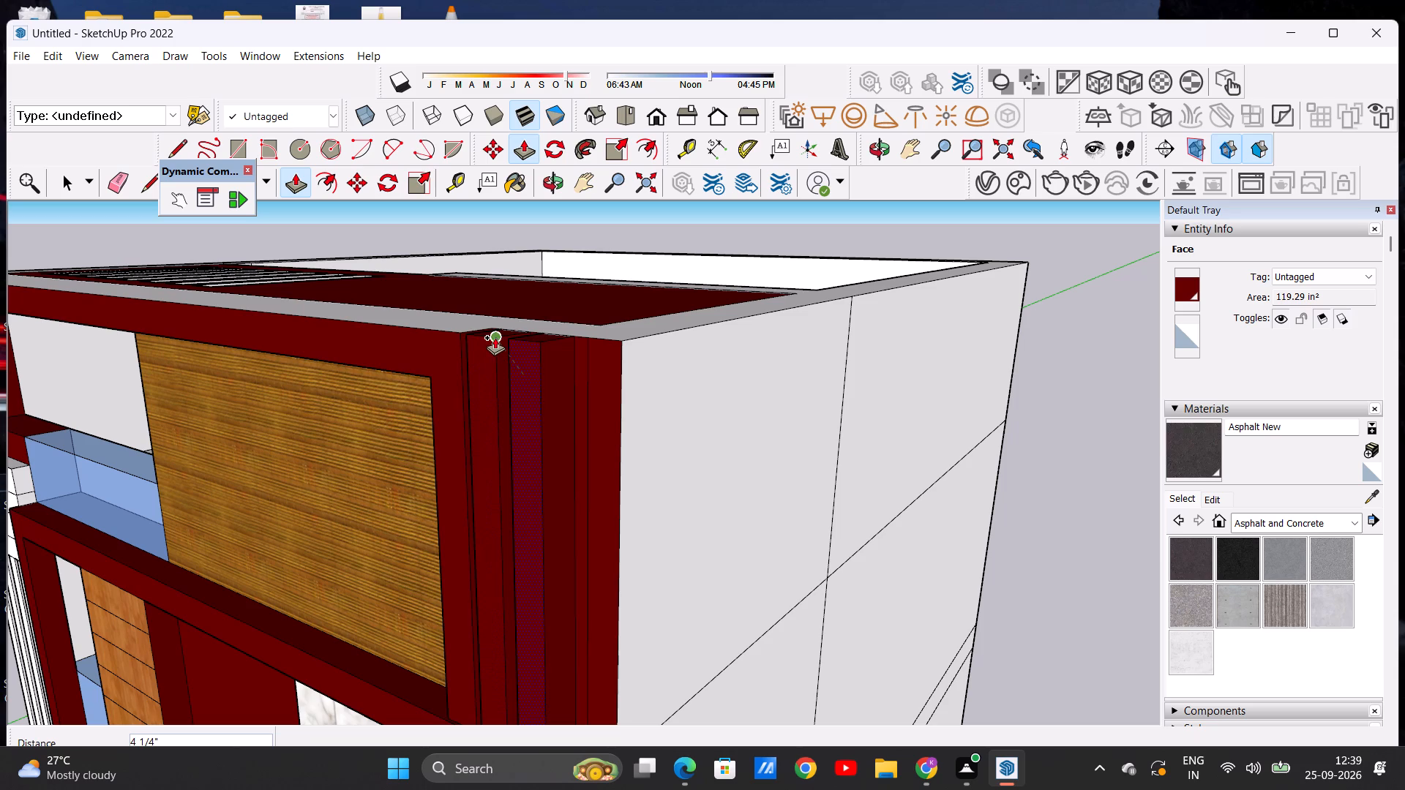
{"action": "left_click", "coordinate": [495, 337]}
{"action": "left_click", "coordinate": [611, 350]}
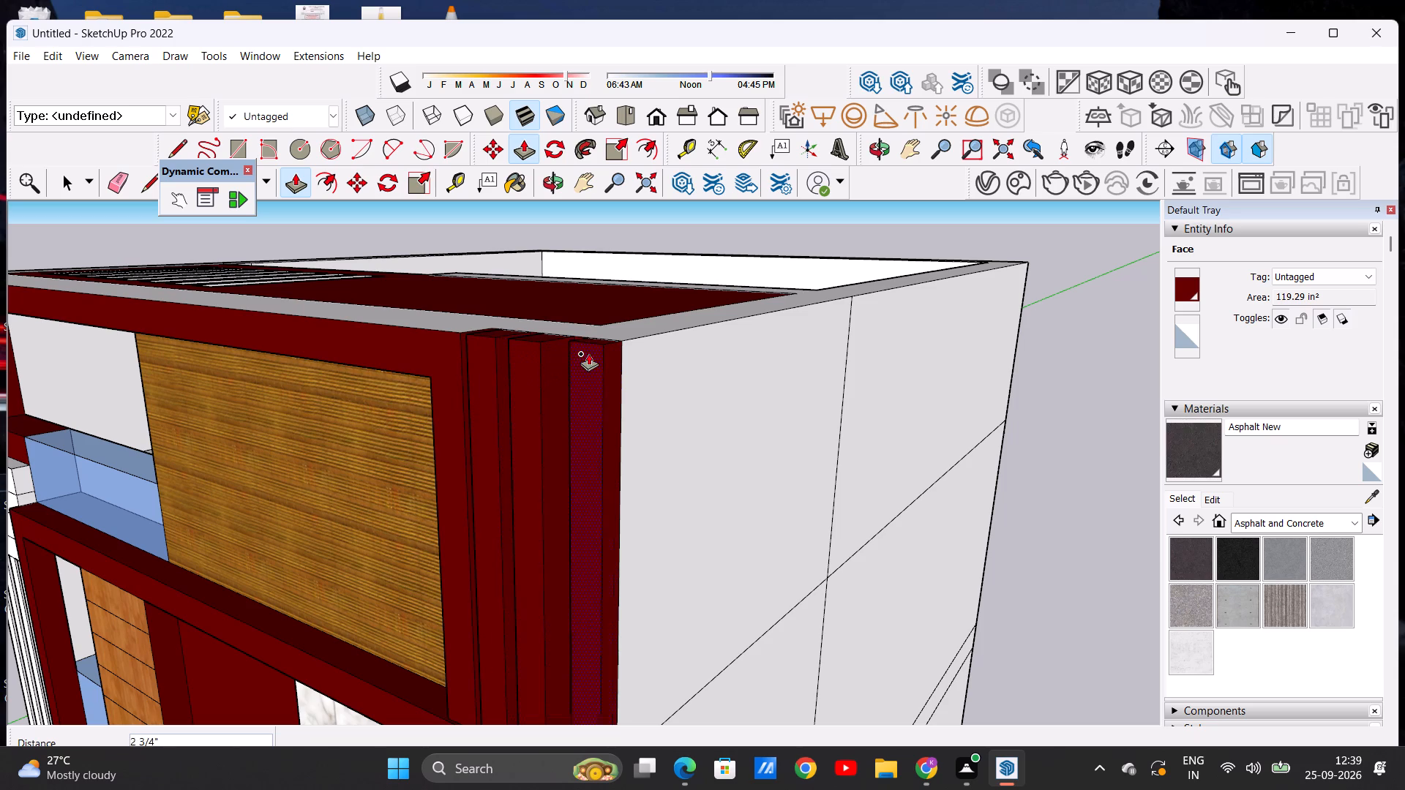
{"action": "left_click", "coordinate": [538, 344]}
{"action": "key", "text": "space"}
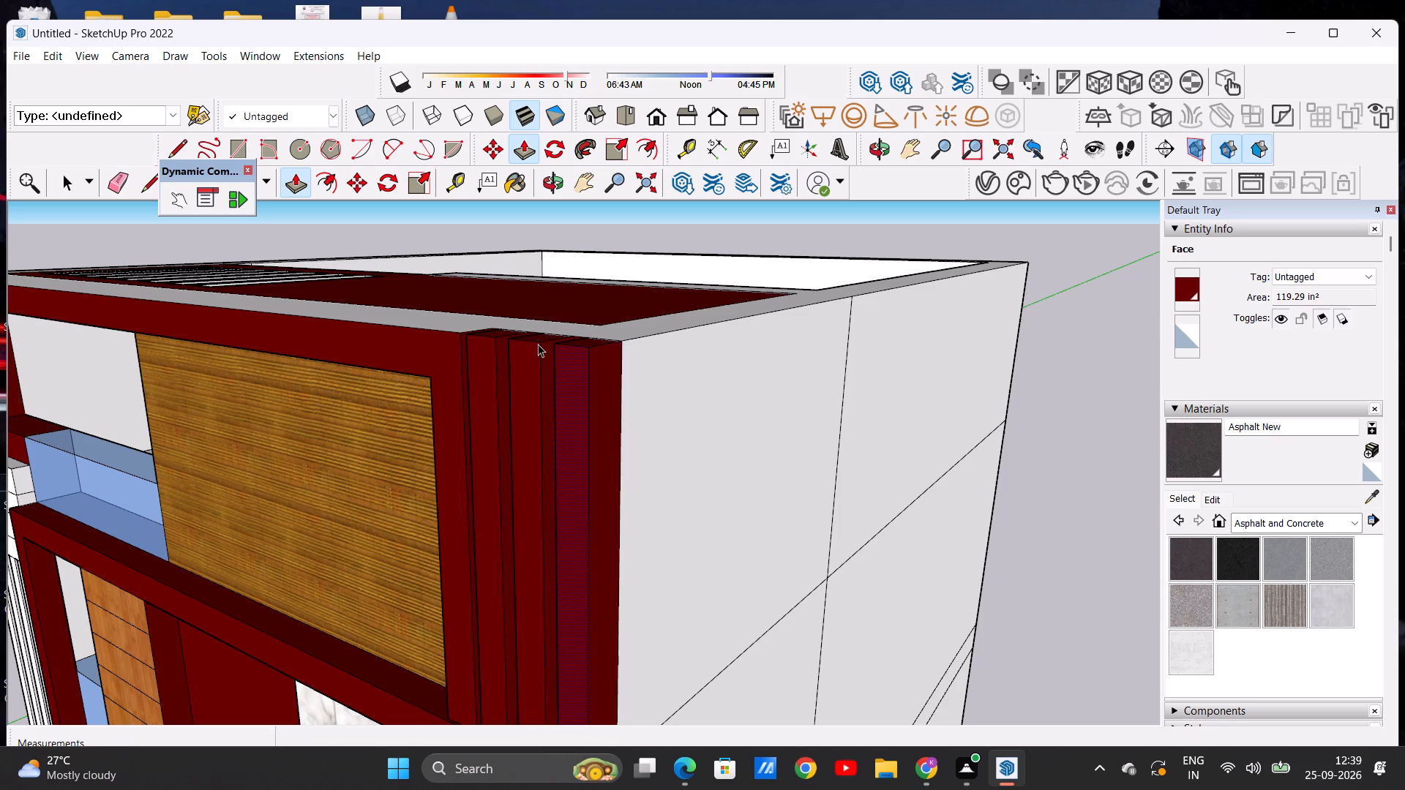
Paint the front faces of the three raised strips on the top-floor corner panel with Polished Concrete Old.
{"action": "middle_click_drag", "start_coordinate": [554, 402], "coordinate": [693, 394]}
{"action": "scroll", "coordinate": [623, 375], "scroll_direction": "down", "scroll_amount": 4}
{"action": "middle_click_drag", "start_coordinate": [713, 377], "coordinate": [799, 430]}
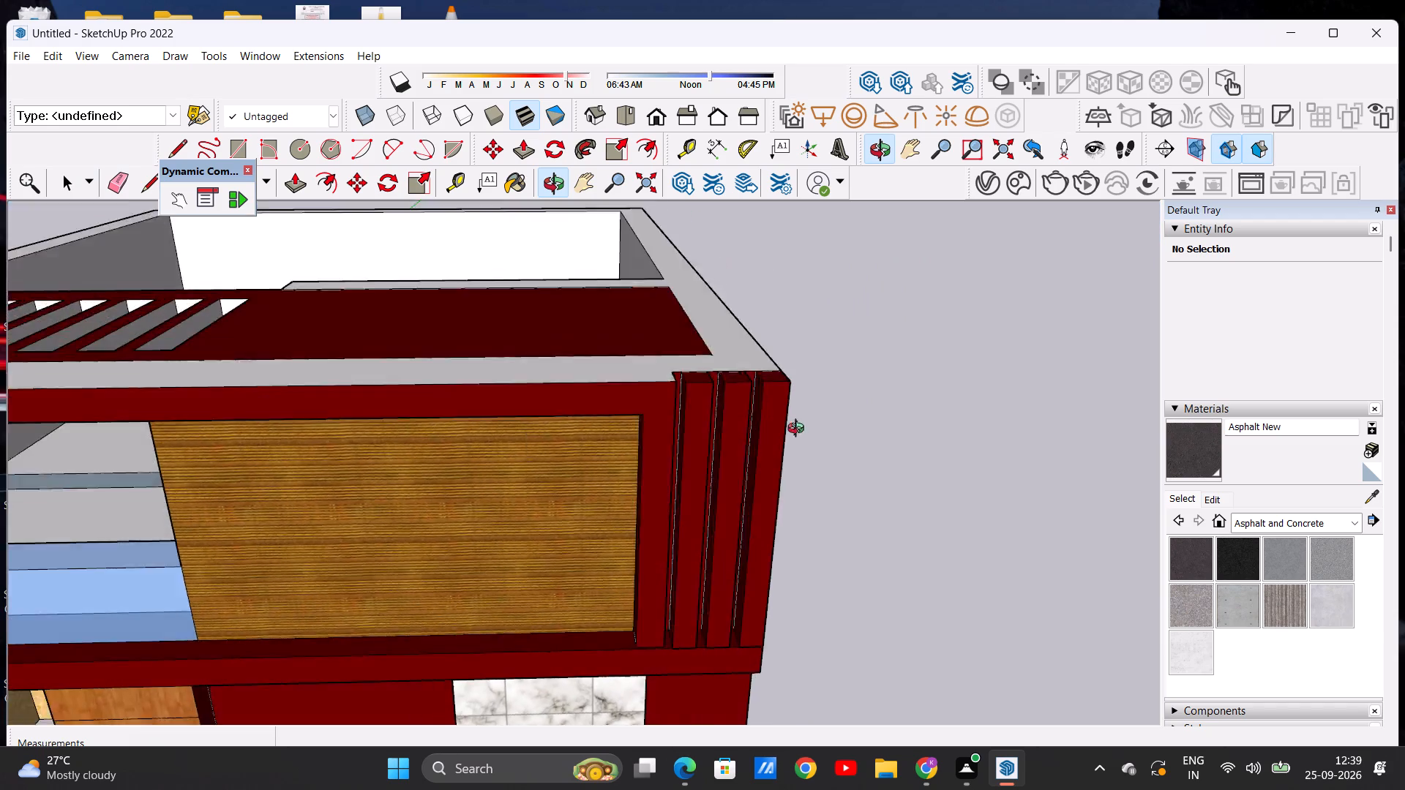
{"action": "middle_click_drag", "start_coordinate": [799, 430], "coordinate": [706, 467]}
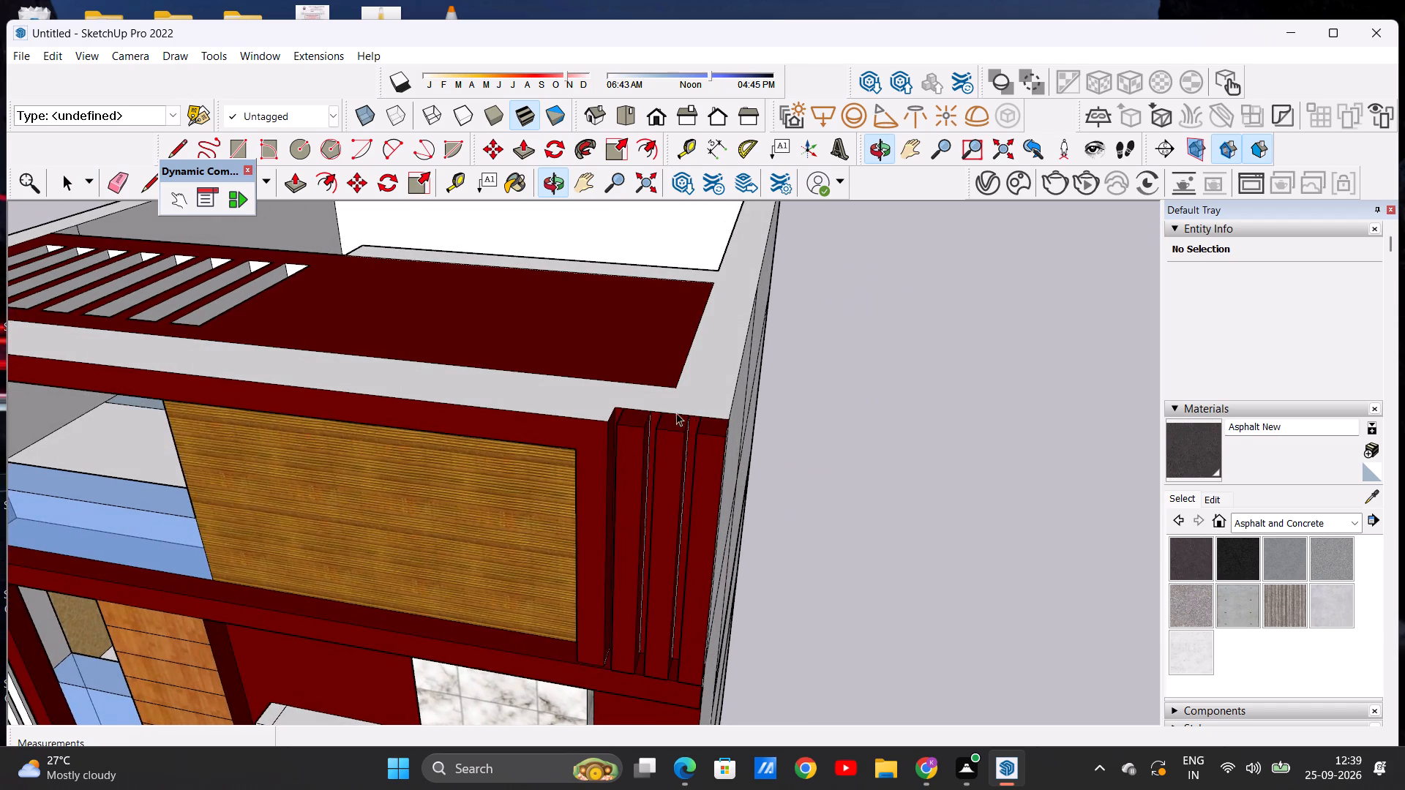
{"action": "scroll", "coordinate": [677, 410], "scroll_direction": "down", "scroll_amount": 6}
{"action": "middle_click_drag", "start_coordinate": [689, 544], "coordinate": [689, 489]}
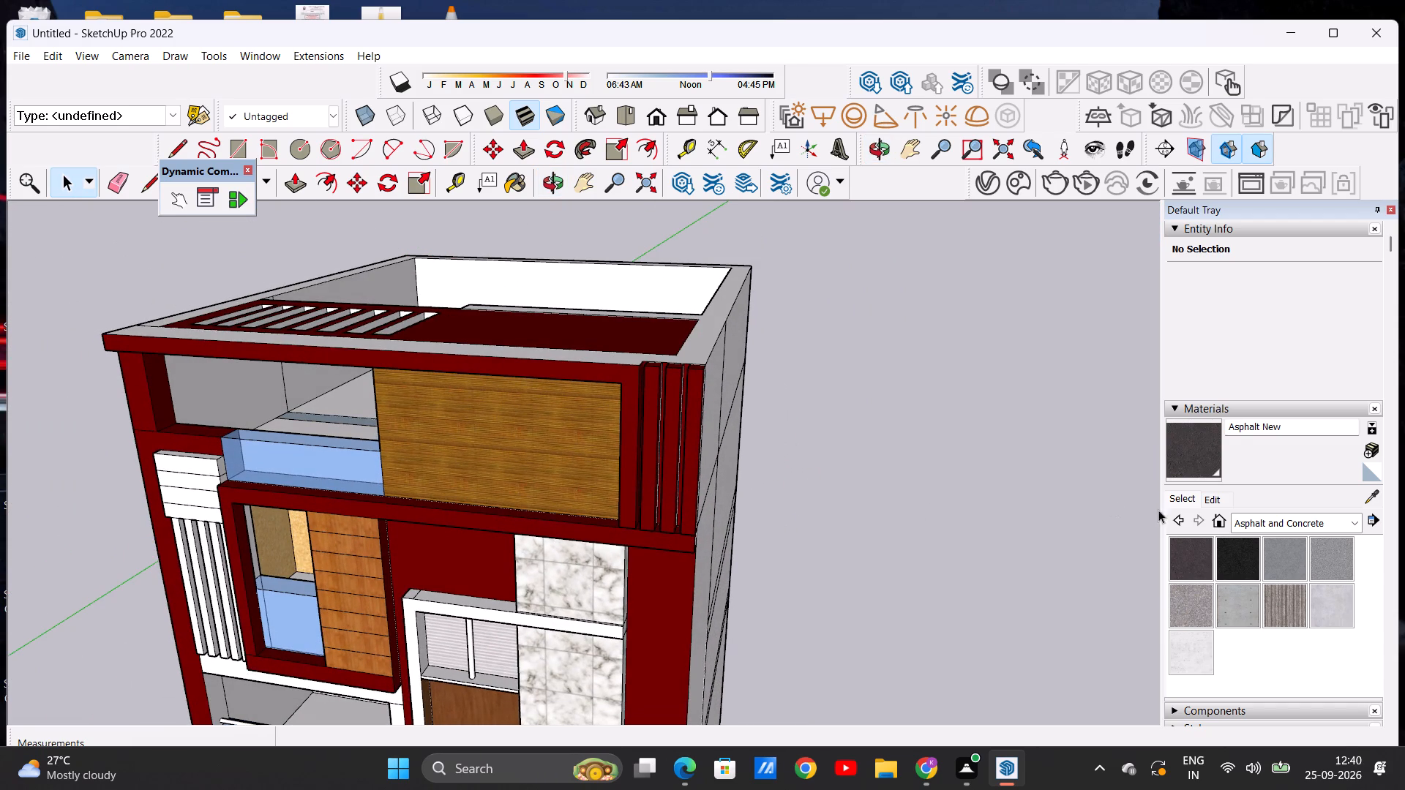
{"action": "left_click", "coordinate": [1189, 645]}
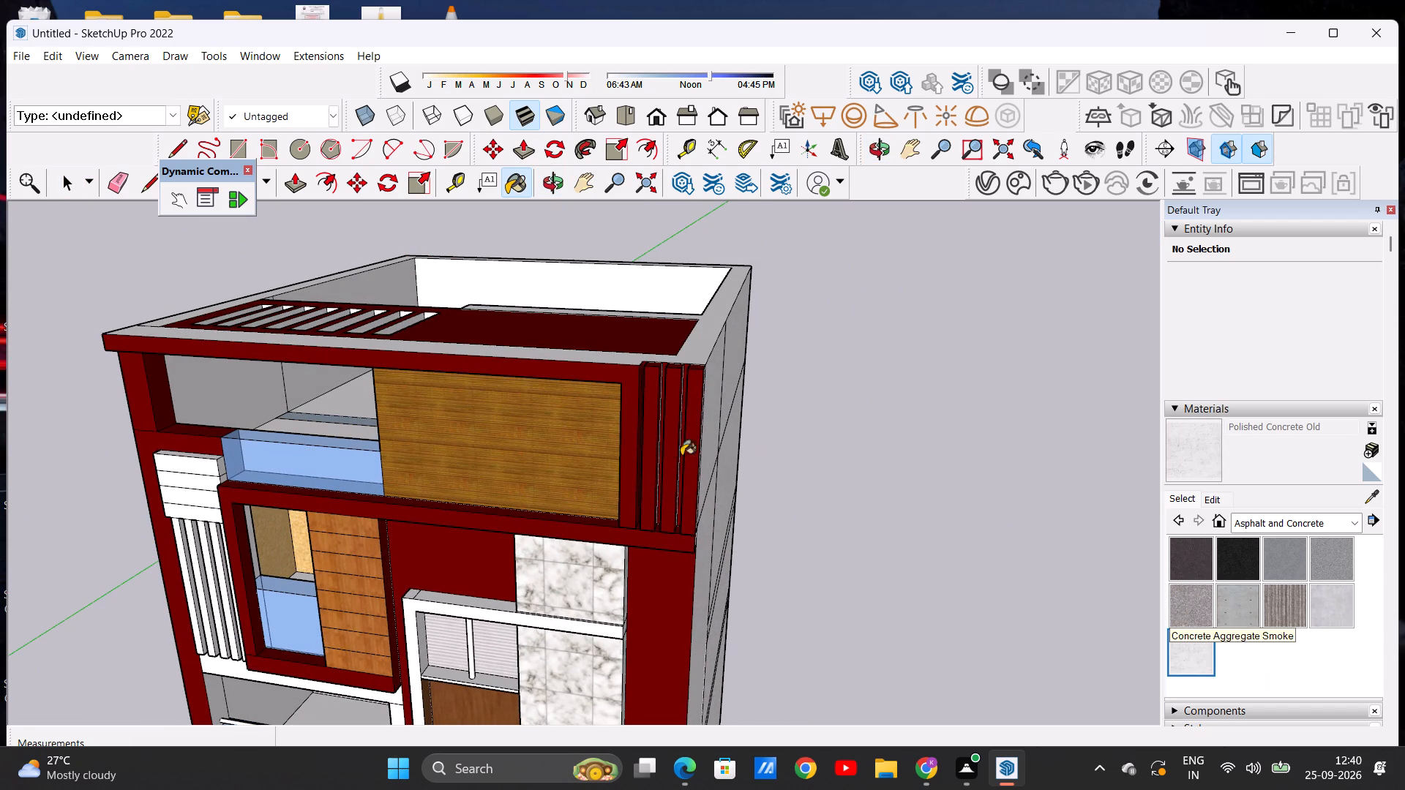
{"action": "left_click", "coordinate": [694, 420]}
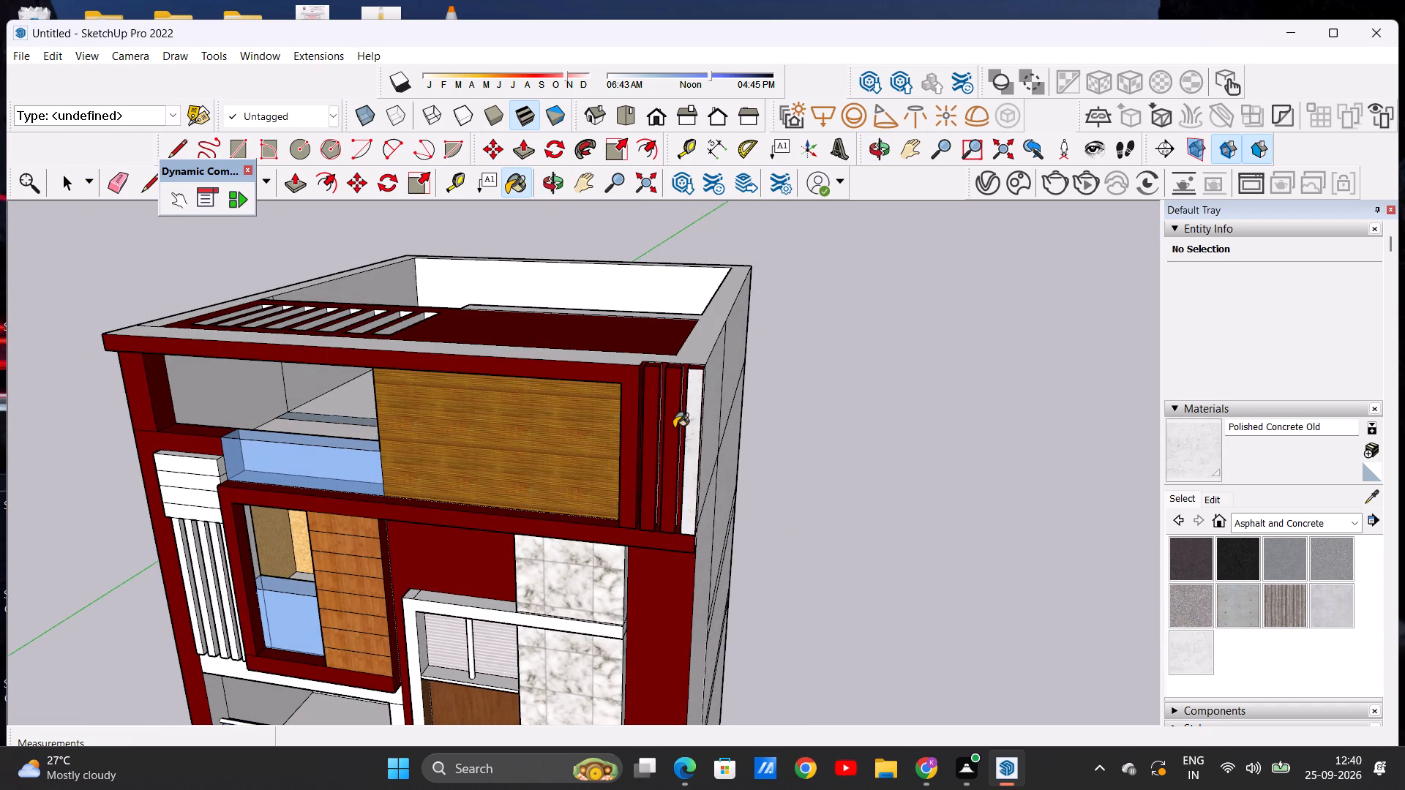
{"action": "left_click", "coordinate": [674, 428]}
{"action": "left_click", "coordinate": [642, 437]}
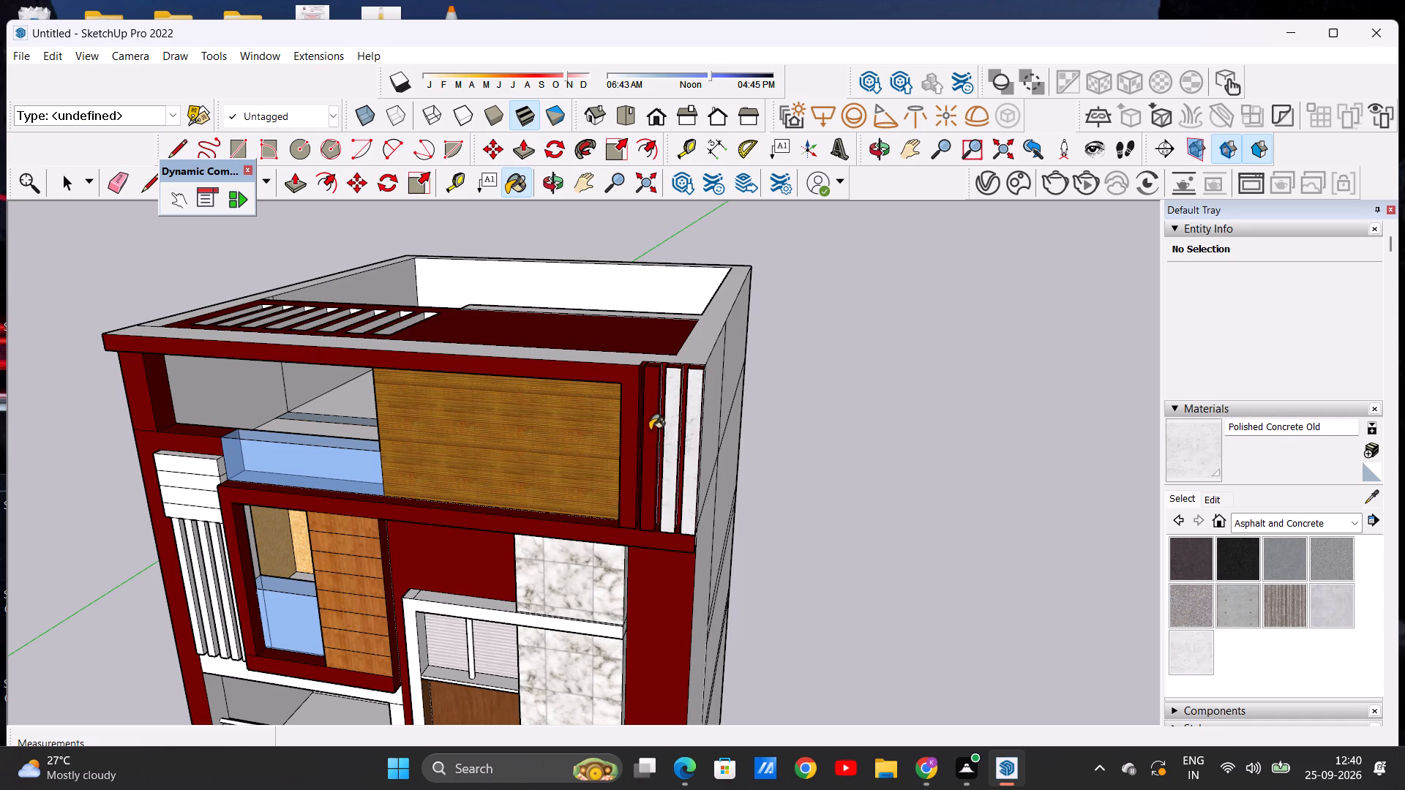
{"action": "left_click", "coordinate": [650, 430]}
Paint the side faces and recessed gaps around the two inner strips with Polished Concrete Old.
{"action": "middle_click_drag", "start_coordinate": [628, 435], "coordinate": [755, 437]}
{"action": "scroll", "coordinate": [698, 440], "scroll_direction": "up", "scroll_amount": 10}
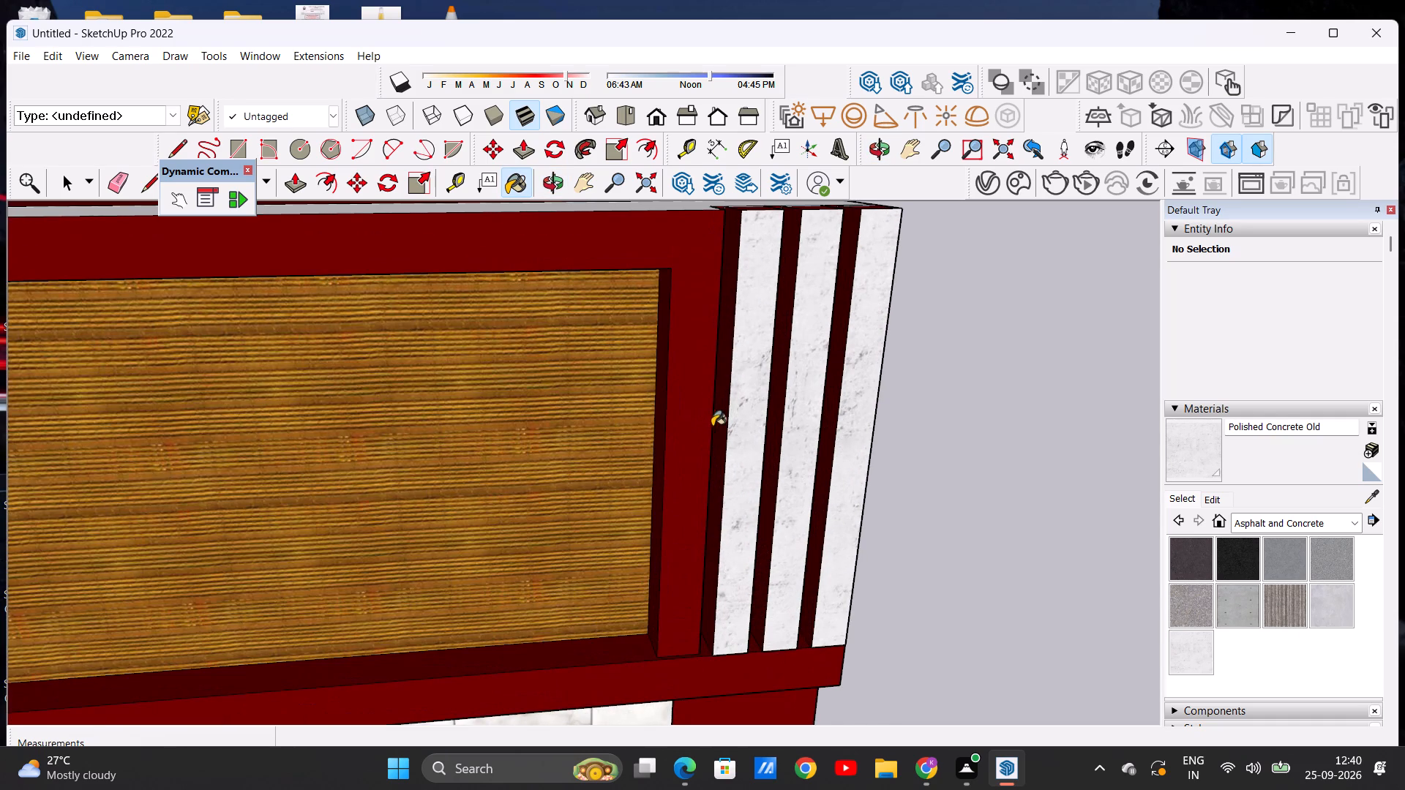
{"action": "left_click", "coordinate": [721, 421]}
{"action": "middle_click_drag", "start_coordinate": [775, 429], "coordinate": [576, 450]}
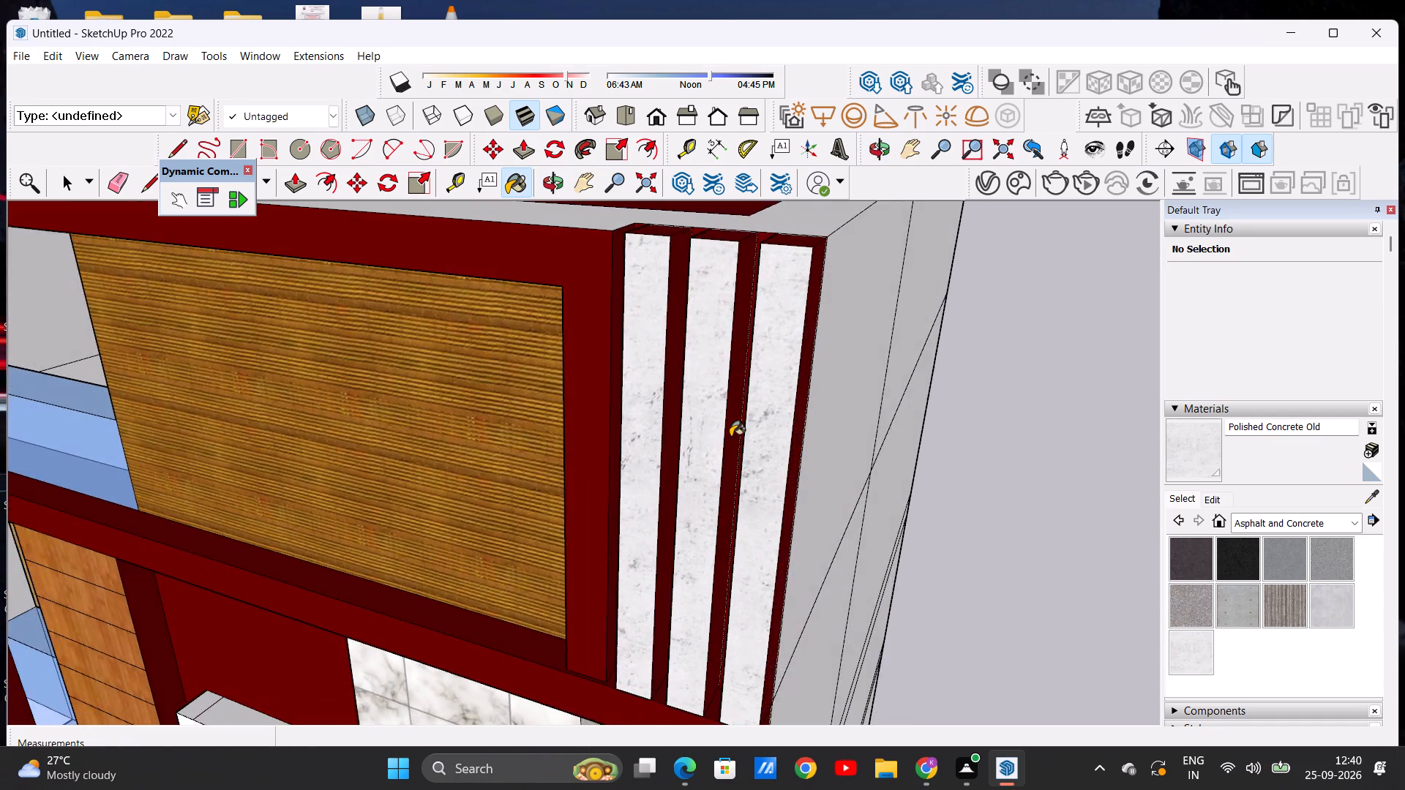
{"action": "scroll", "coordinate": [731, 437], "scroll_direction": "up", "scroll_amount": 5}
{"action": "left_click", "coordinate": [626, 442]}
{"action": "left_click", "coordinate": [727, 448]}
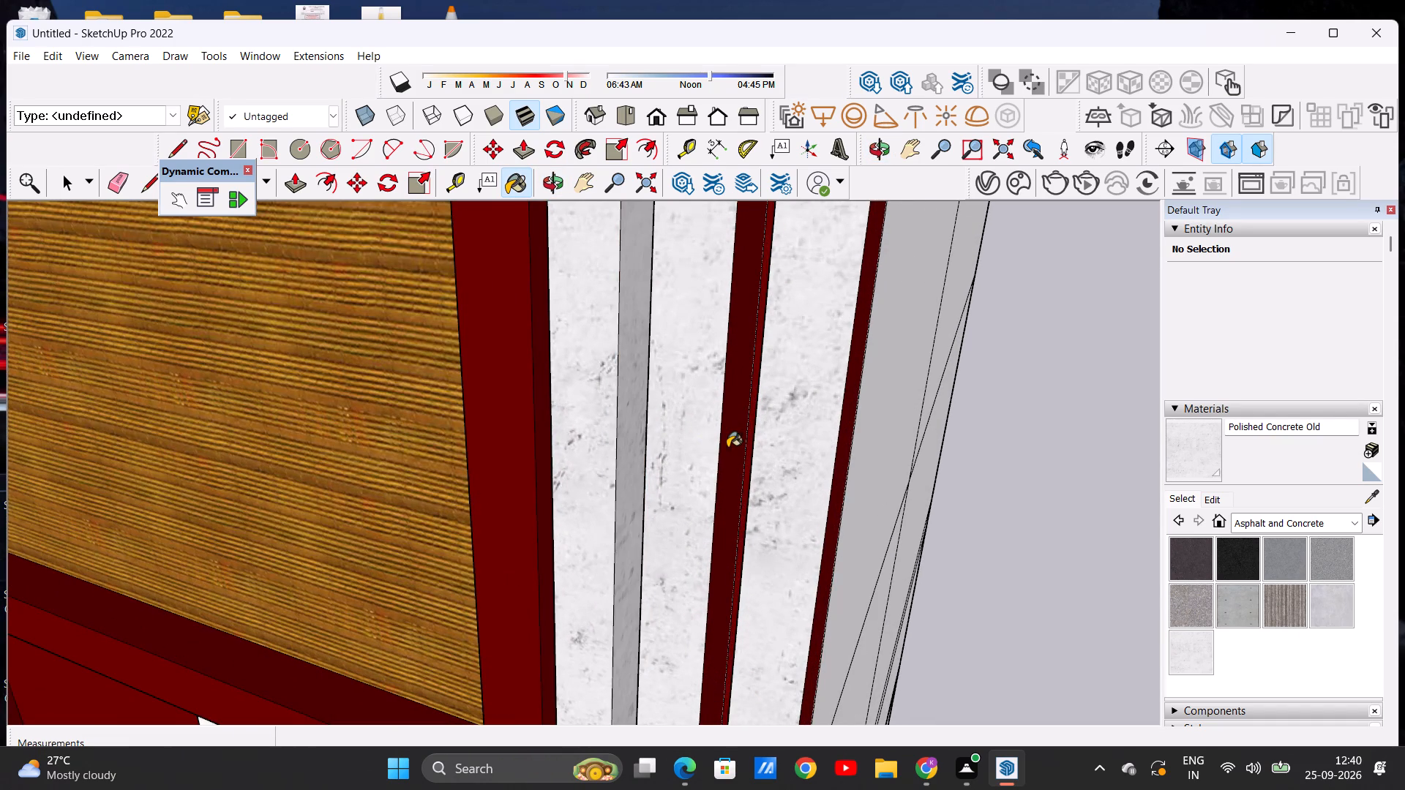
{"action": "middle_click_drag", "start_coordinate": [743, 443], "coordinate": [875, 454]}
{"action": "scroll", "coordinate": [842, 447], "scroll_direction": "up", "scroll_amount": 4}
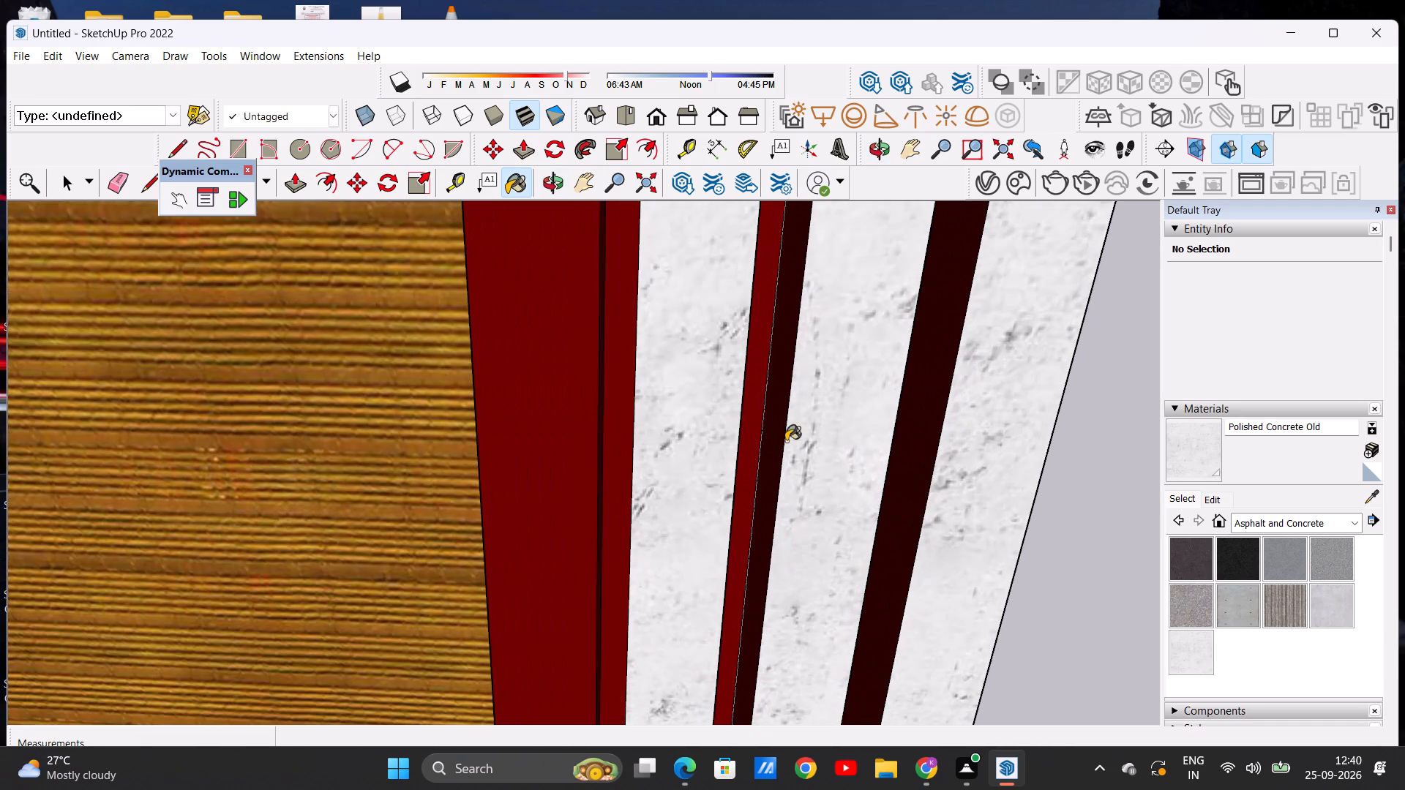
{"action": "left_click", "coordinate": [779, 439]}
{"action": "left_click", "coordinate": [754, 438]}
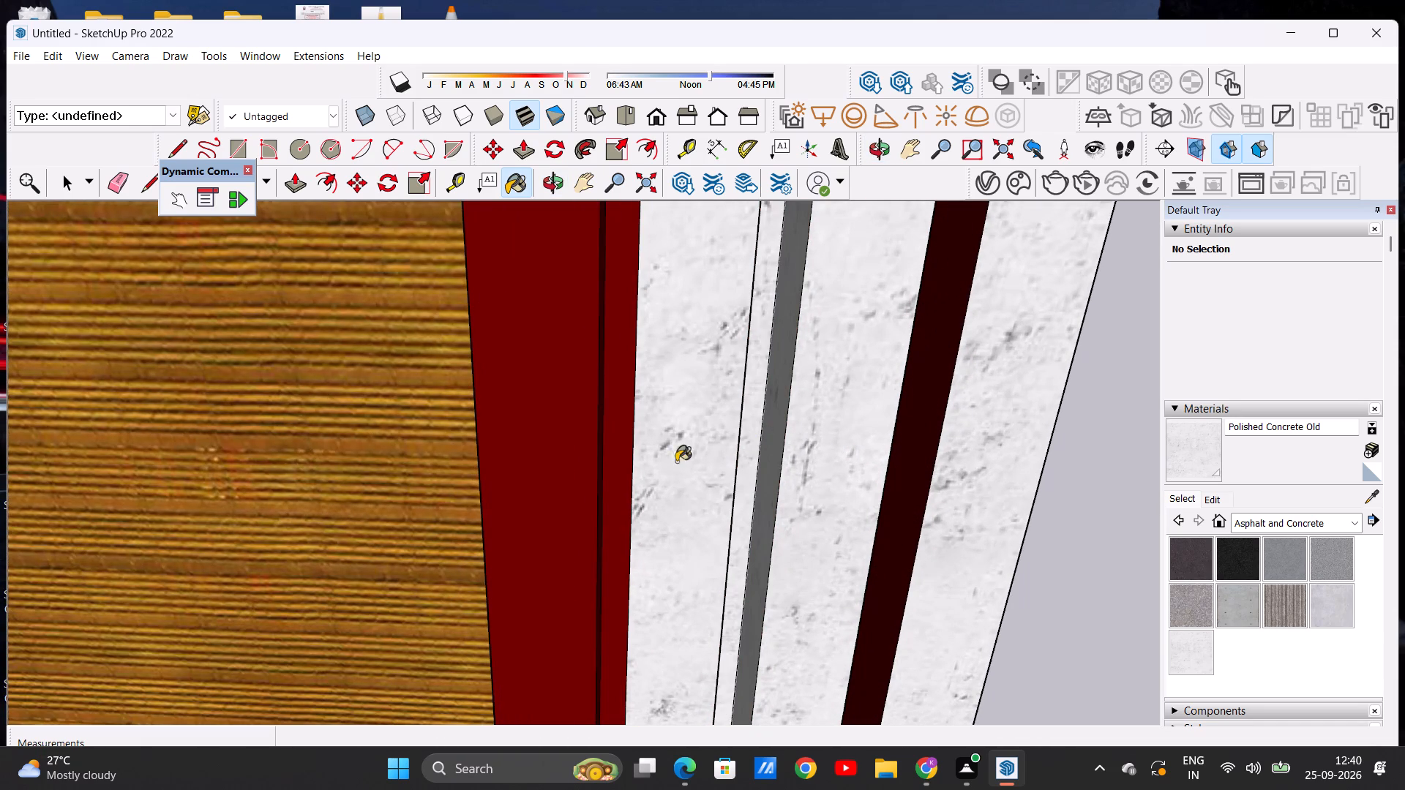
{"action": "left_click", "coordinate": [619, 476]}
Paint the gap between the middle and outer strips and the outer strip's exposed side with Polished Concrete Old.
{"action": "scroll", "coordinate": [657, 454], "scroll_direction": "down", "scroll_amount": 14}
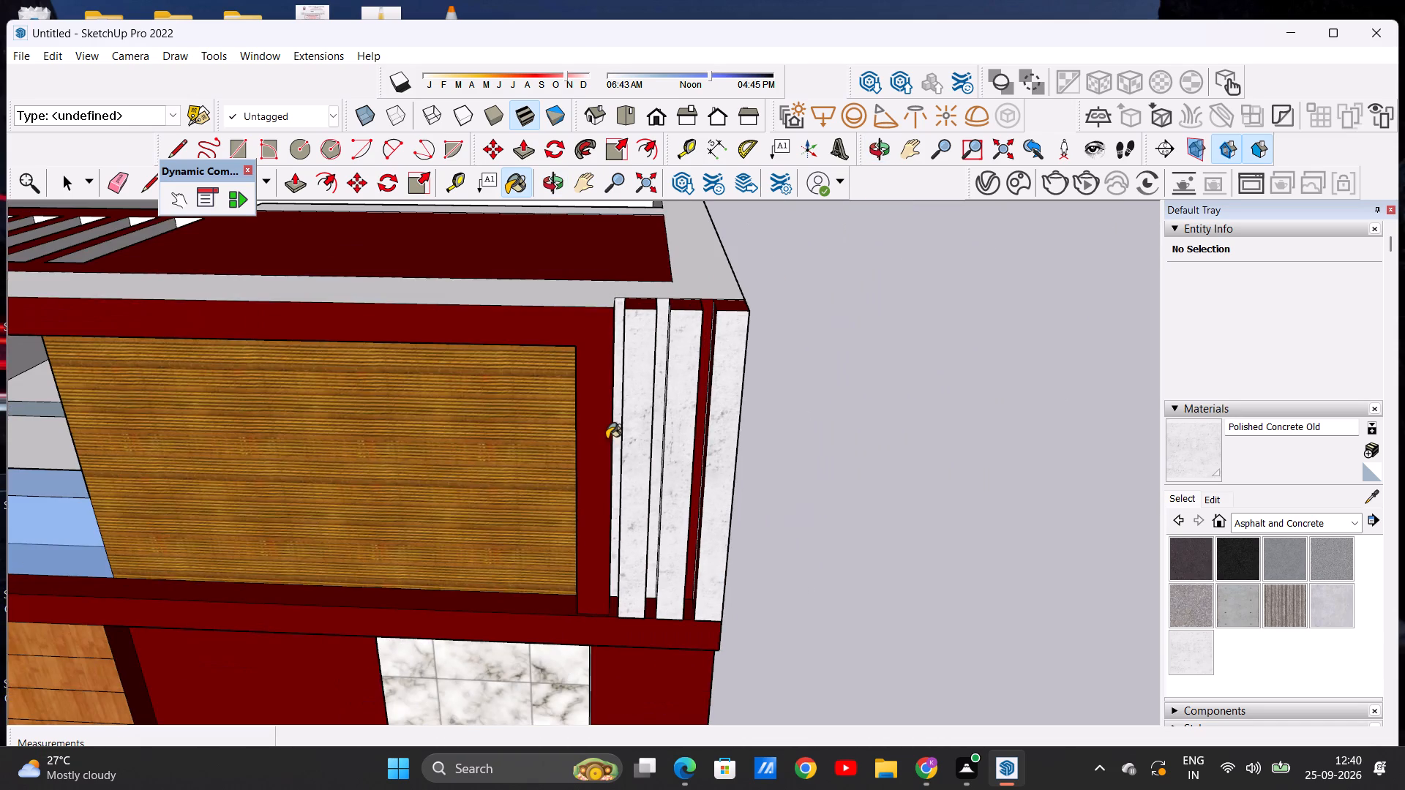
{"action": "scroll", "coordinate": [626, 439], "scroll_direction": "down", "scroll_amount": 9}
{"action": "scroll", "coordinate": [681, 430], "scroll_direction": "up", "scroll_amount": 14}
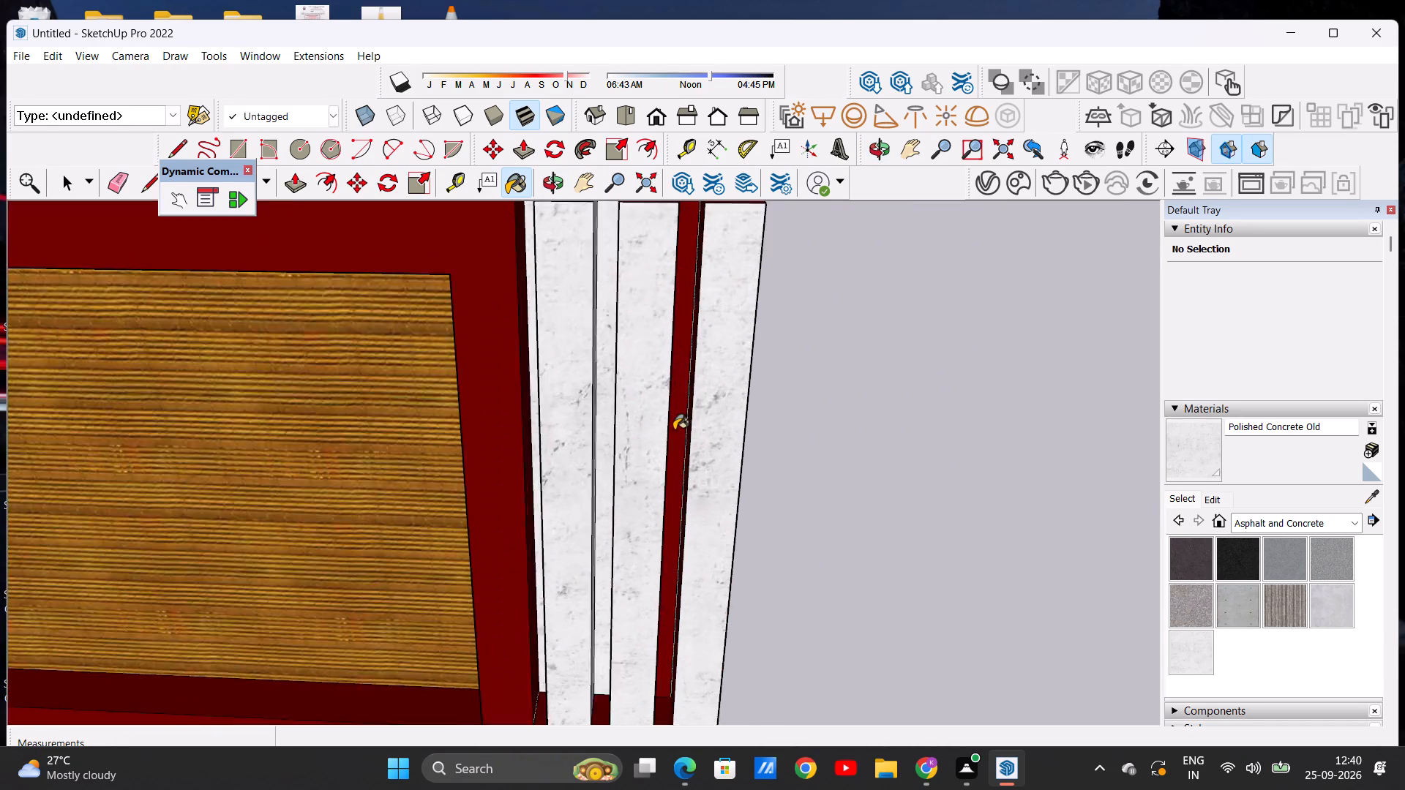
{"action": "scroll", "coordinate": [674, 430], "scroll_direction": "up", "scroll_amount": 4}
{"action": "left_click", "coordinate": [675, 431]}
{"action": "scroll", "coordinate": [702, 433], "scroll_direction": "down", "scroll_amount": 16}
{"action": "middle_click_drag", "start_coordinate": [675, 511], "coordinate": [672, 430]}
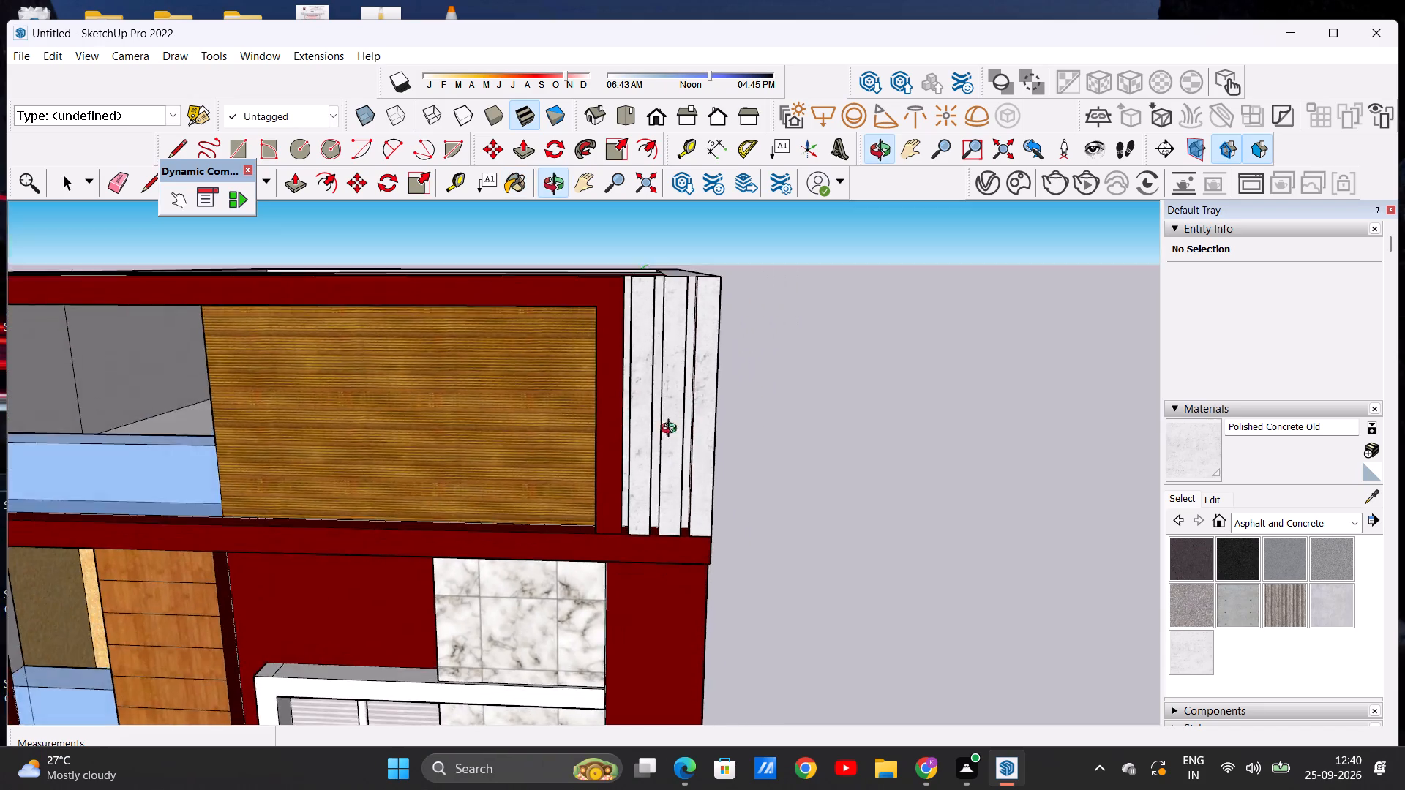
{"action": "middle_click_drag", "start_coordinate": [672, 430], "coordinate": [672, 429]}
{"action": "scroll", "coordinate": [655, 465], "scroll_direction": "down", "scroll_amount": 14}
{"action": "scroll", "coordinate": [664, 501], "scroll_direction": "up", "scroll_amount": 6}
{"action": "middle_click_drag", "start_coordinate": [709, 443], "coordinate": [559, 467]}
{"action": "scroll", "coordinate": [608, 437], "scroll_direction": "up", "scroll_amount": 5}
{"action": "left_click", "coordinate": [618, 449]}
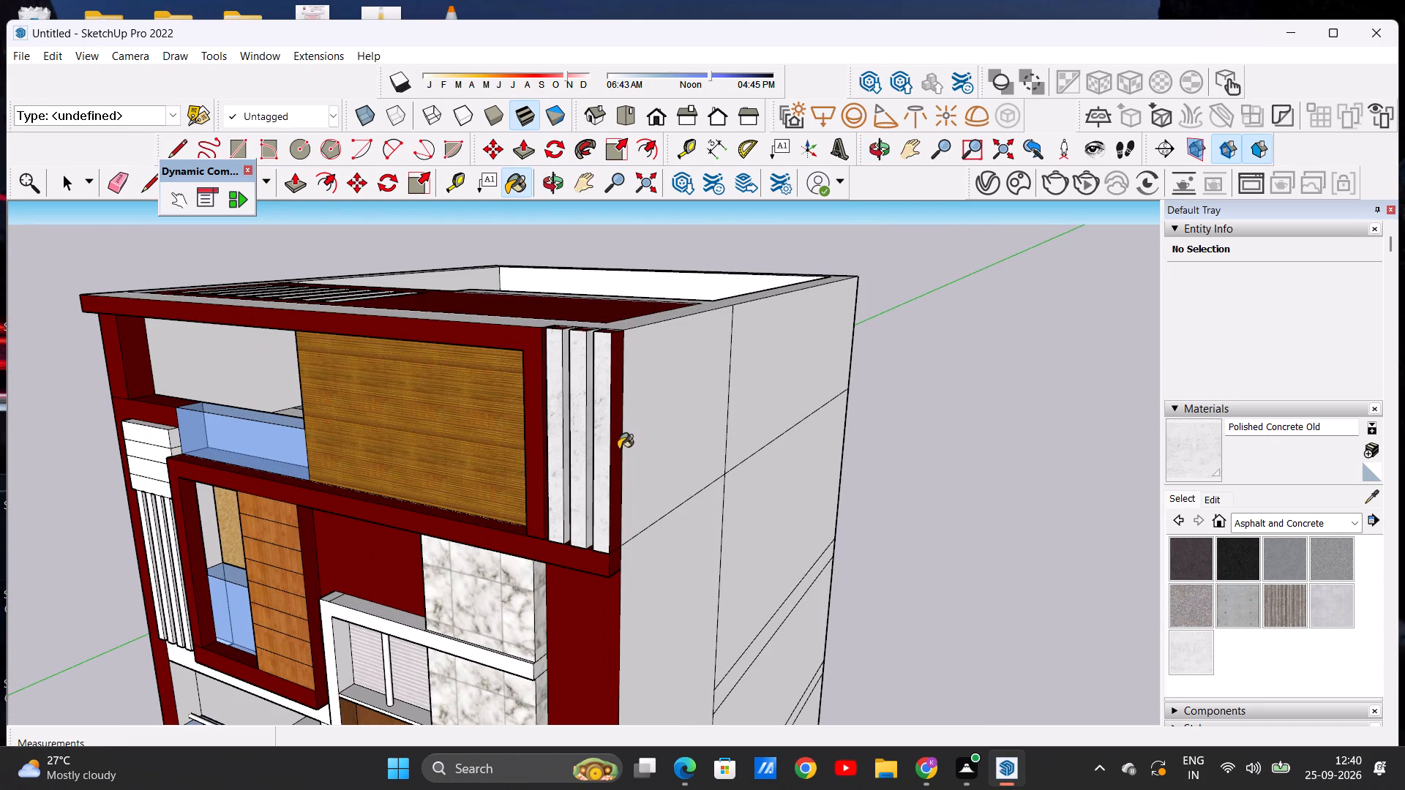
Paint the top faces of the three corner strips with Polished Concrete Old.
{"action": "scroll", "coordinate": [681, 437], "scroll_direction": "down", "scroll_amount": 8}
{"action": "middle_click_drag", "start_coordinate": [635, 409], "coordinate": [726, 554]}
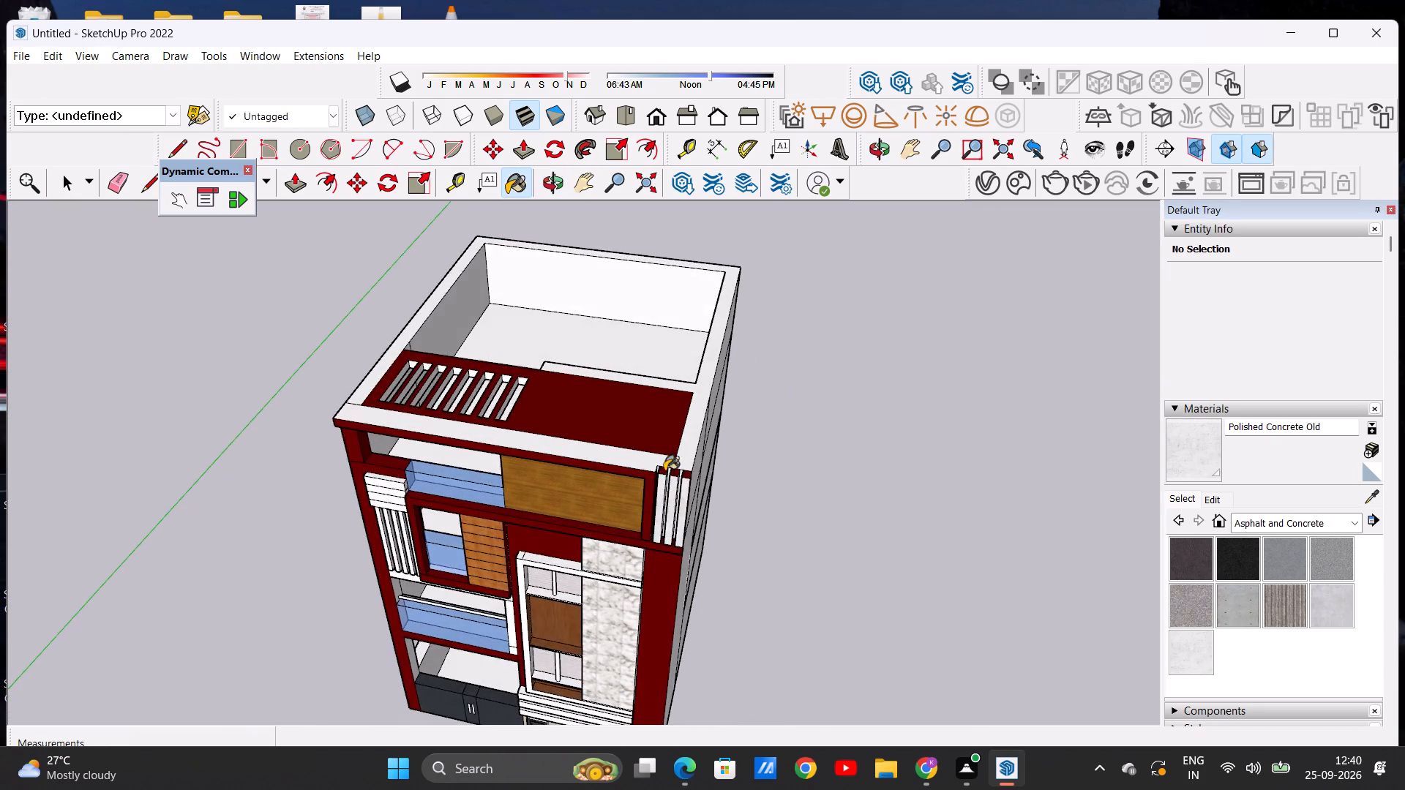
{"action": "scroll", "coordinate": [661, 454], "scroll_direction": "up", "scroll_amount": 13}
{"action": "left_click", "coordinate": [657, 489]}
{"action": "left_click", "coordinate": [706, 503]}
{"action": "left_click", "coordinate": [754, 508]}
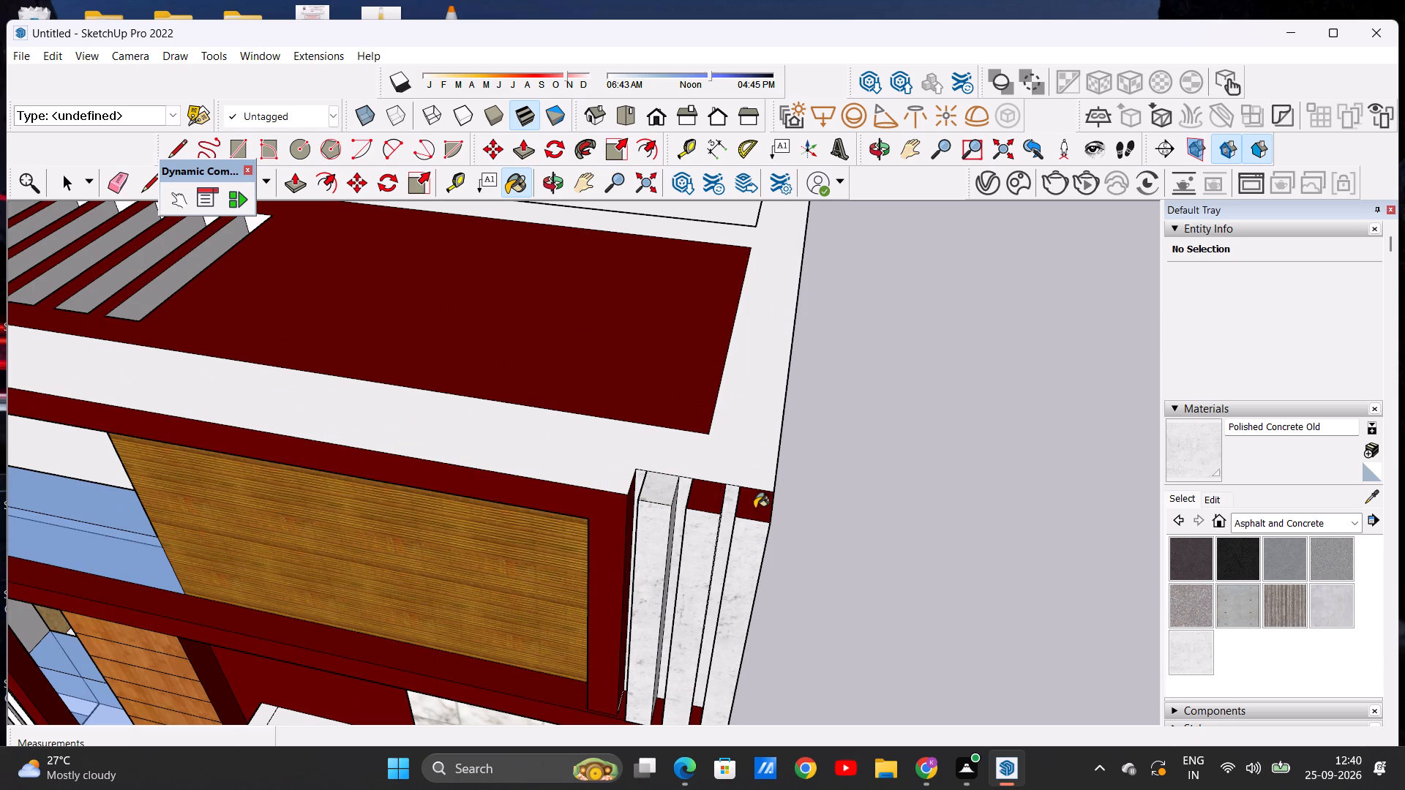
Examine the painted corner strips and the facade from below, the front and both sides for unpainted faces.
{"action": "scroll", "coordinate": [765, 407], "scroll_direction": "down", "scroll_amount": 13}
{"action": "middle_click_drag", "start_coordinate": [728, 591], "coordinate": [765, 351]}
{"action": "scroll", "coordinate": [722, 400], "scroll_direction": "up", "scroll_amount": 6}
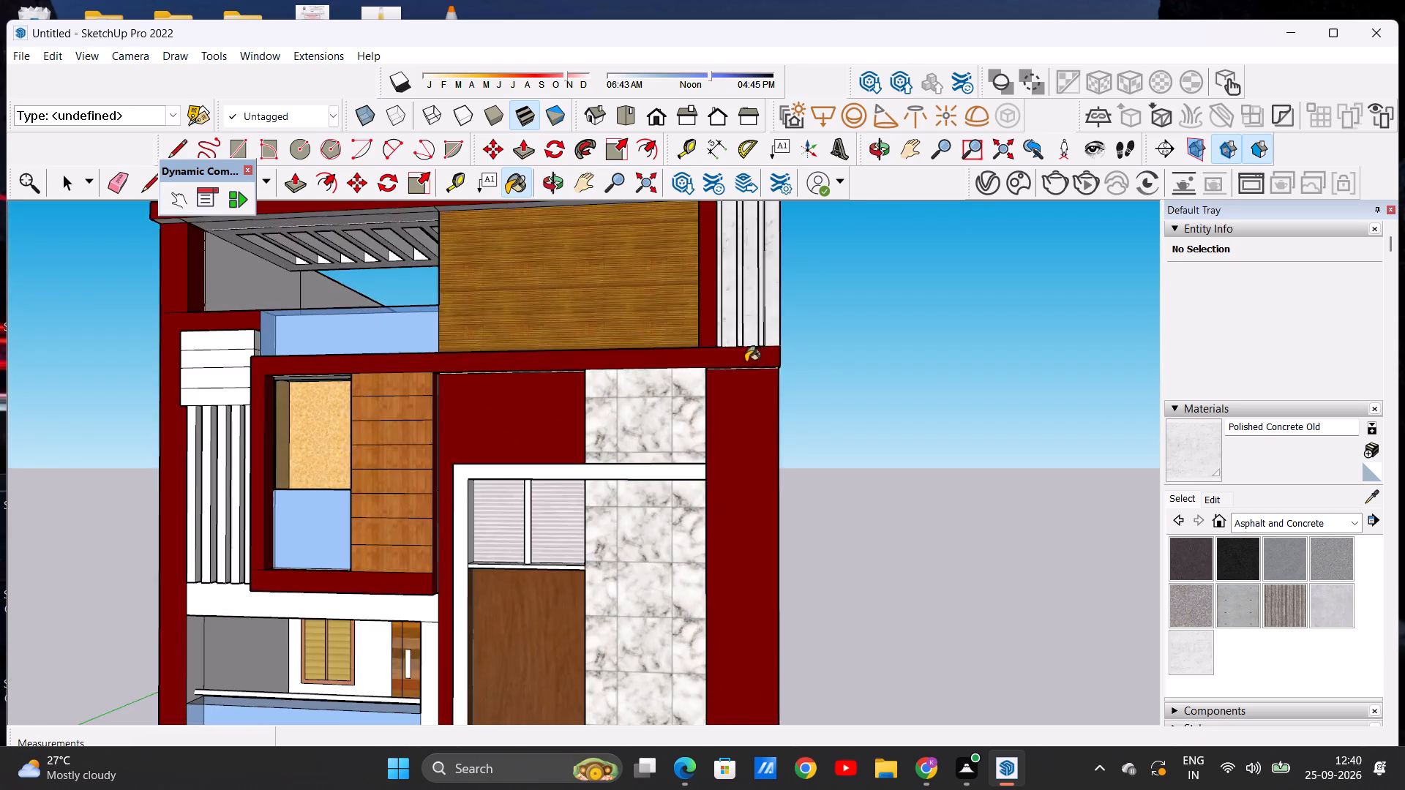
{"action": "scroll", "coordinate": [746, 362], "scroll_direction": "up", "scroll_amount": 13}
{"action": "scroll", "coordinate": [721, 376], "scroll_direction": "down", "scroll_amount": 20}
{"action": "scroll", "coordinate": [721, 376], "scroll_direction": "down", "scroll_amount": 6}
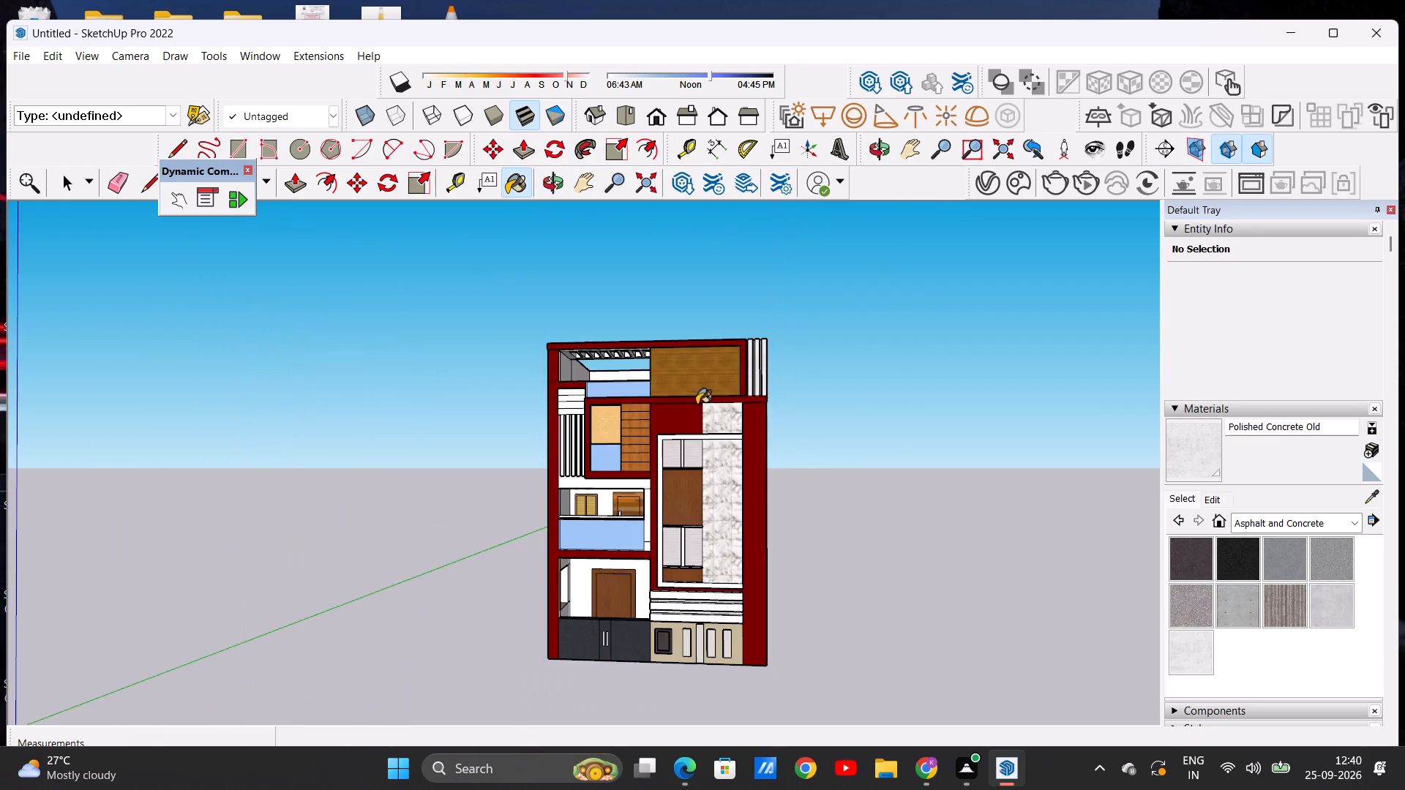
{"action": "middle_click_drag", "start_coordinate": [697, 405], "coordinate": [716, 486]}
{"action": "middle_click_drag", "start_coordinate": [676, 492], "coordinate": [664, 494]}
{"action": "scroll", "coordinate": [758, 344], "scroll_direction": "up", "scroll_amount": 8}
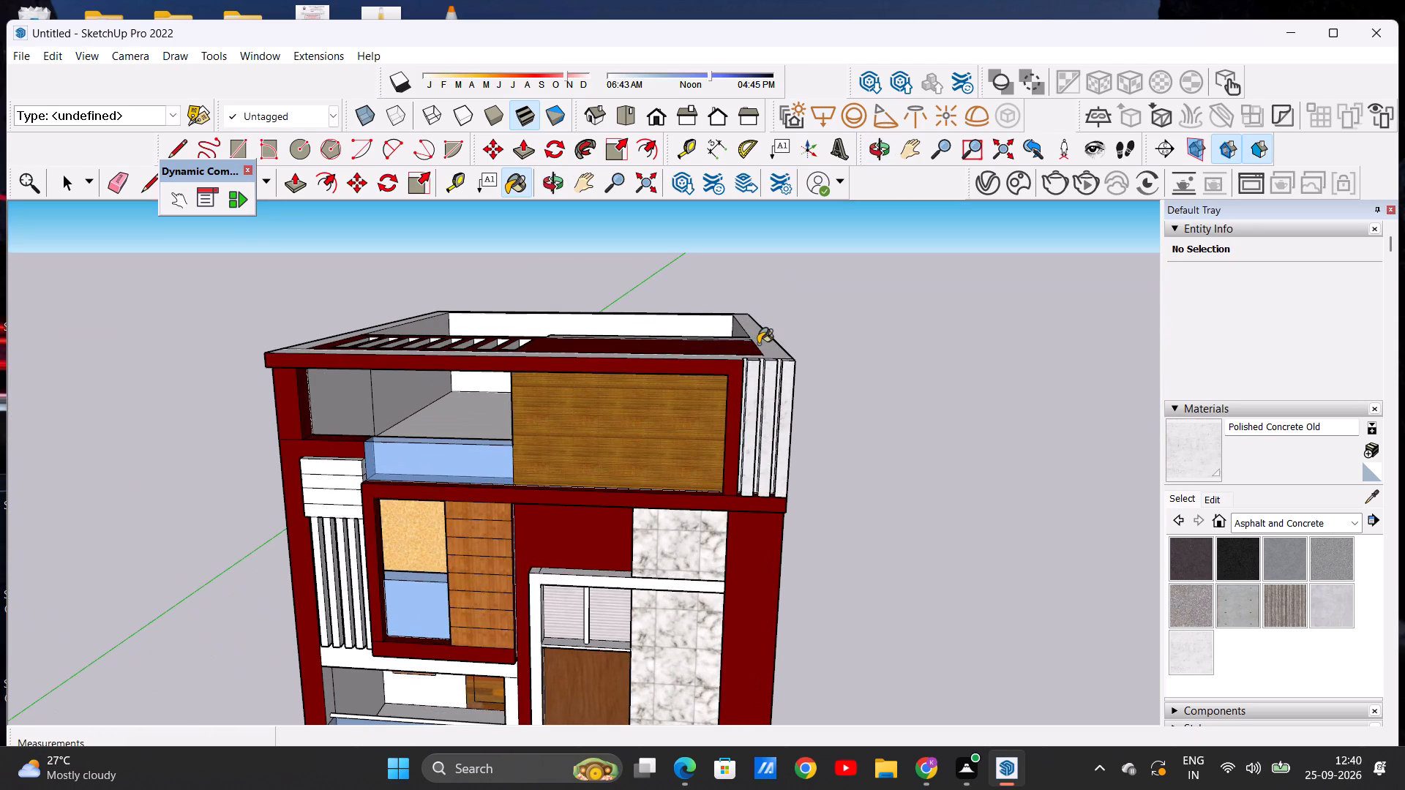
{"action": "key", "text": "space"}
{"action": "scroll", "coordinate": [757, 342], "scroll_direction": "down", "scroll_amount": 10}
{"action": "middle_click_drag", "start_coordinate": [651, 406], "coordinate": [917, 427]}
{"action": "scroll", "coordinate": [690, 374], "scroll_direction": "up", "scroll_amount": 2}
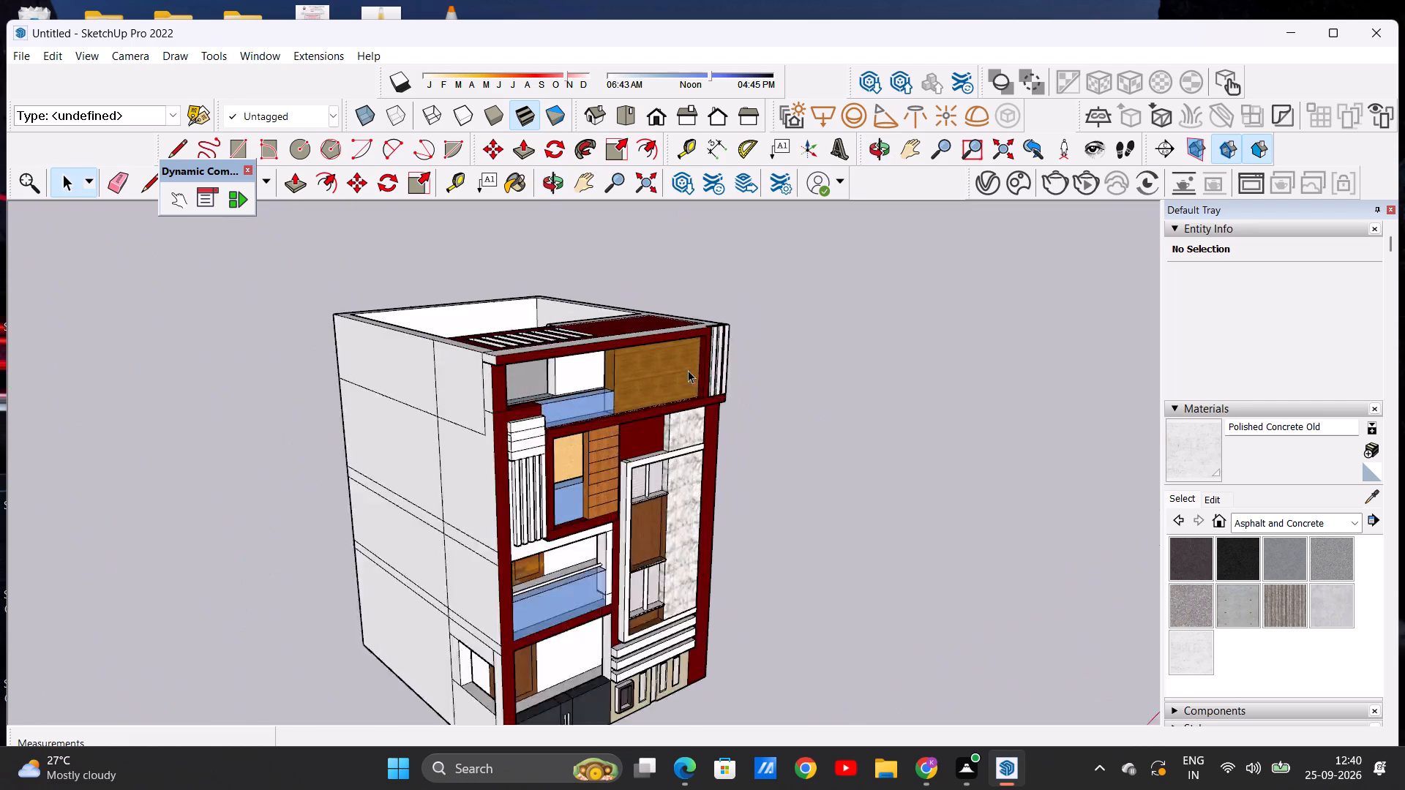
{"action": "scroll", "coordinate": [688, 370], "scroll_direction": "up", "scroll_amount": 17}
{"action": "scroll", "coordinate": [744, 415], "scroll_direction": "down", "scroll_amount": 5}
{"action": "middle_click_drag", "start_coordinate": [821, 421], "coordinate": [691, 426]}
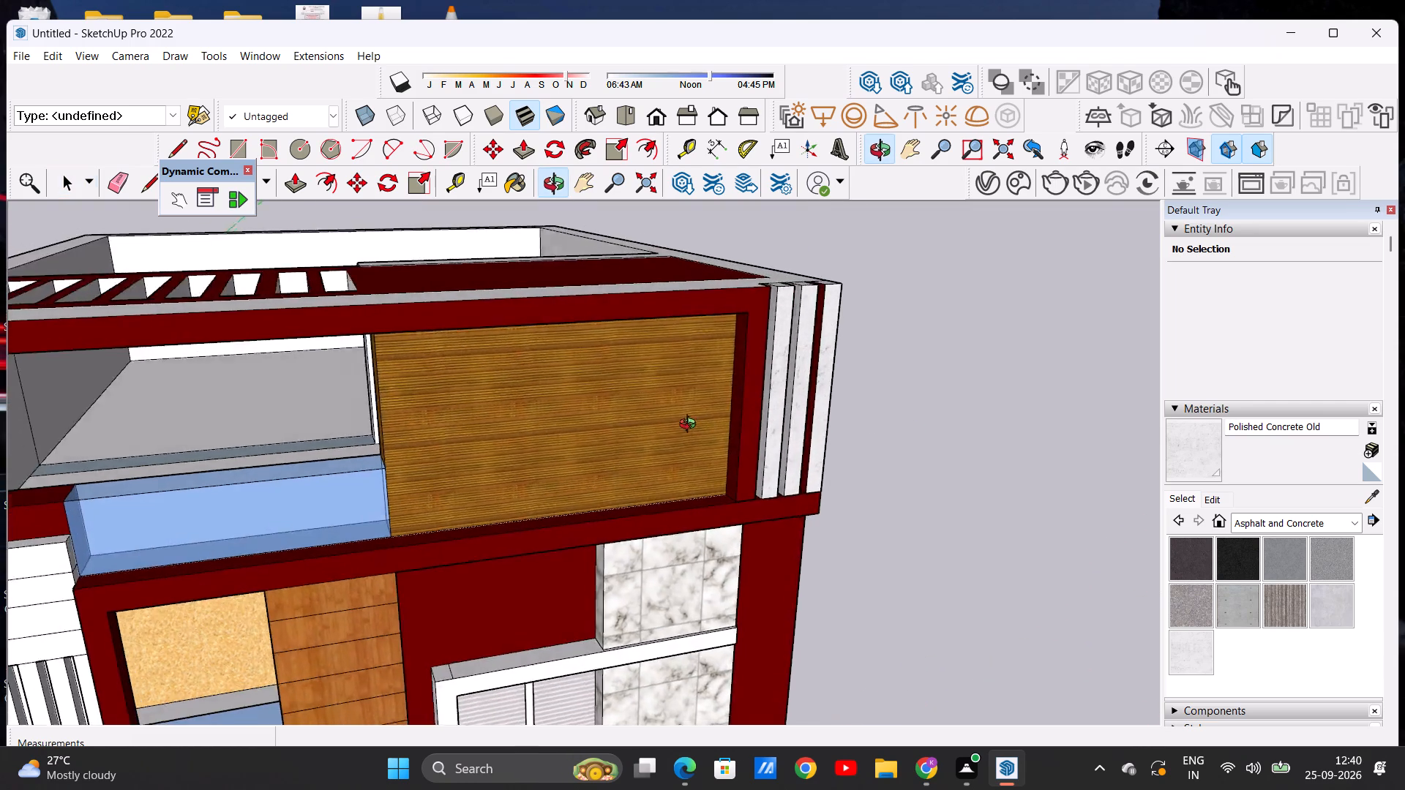
{"action": "middle_click_drag", "start_coordinate": [691, 426], "coordinate": [685, 423]}
{"action": "scroll", "coordinate": [681, 416], "scroll_direction": "down", "scroll_amount": 11}
Paint the outer strip's remaining red inner side face with Polished Concrete Old.
{"action": "scroll", "coordinate": [756, 421], "scroll_direction": "up", "scroll_amount": 14}
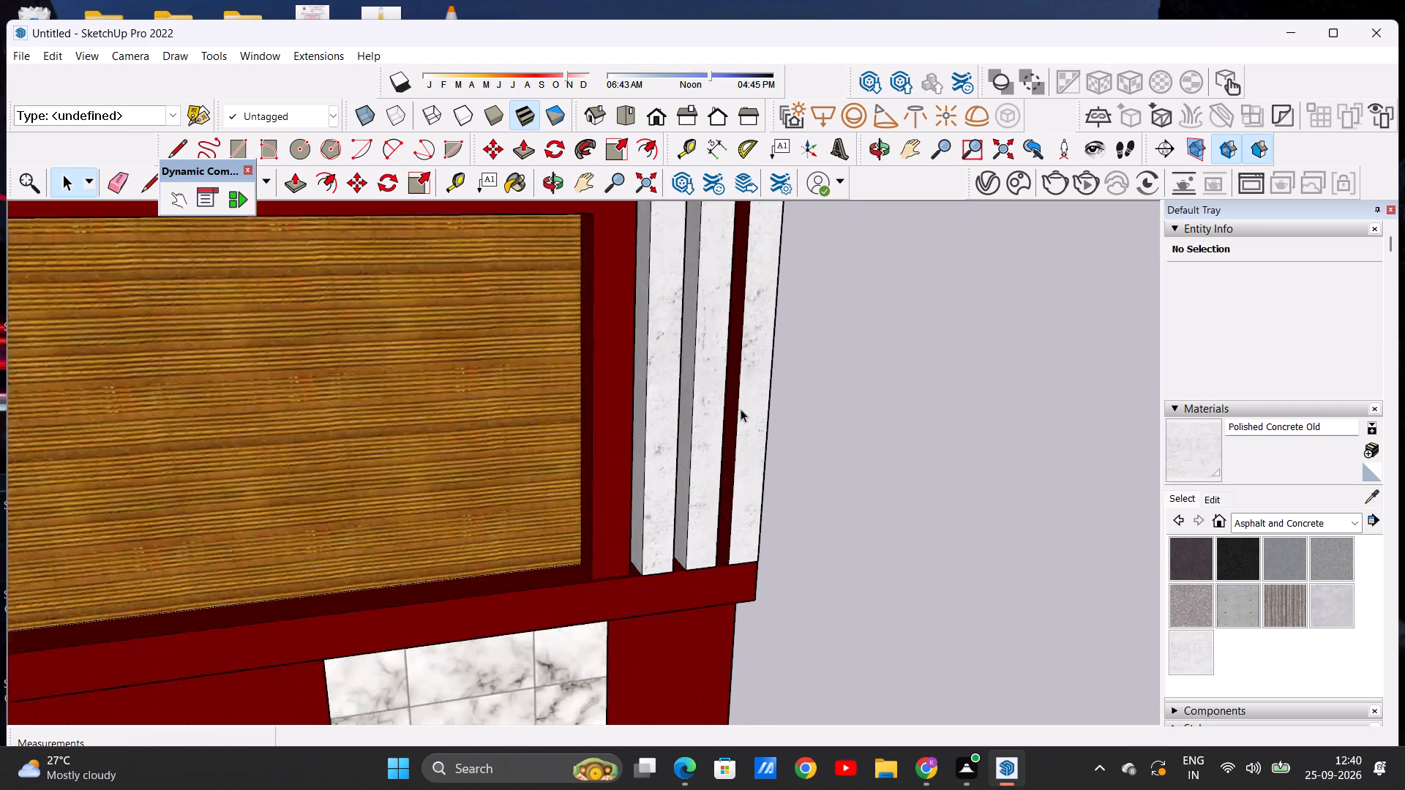
{"action": "scroll", "coordinate": [741, 409], "scroll_direction": "up", "scroll_amount": 5}
{"action": "middle_click_drag", "start_coordinate": [736, 419], "coordinate": [769, 438]}
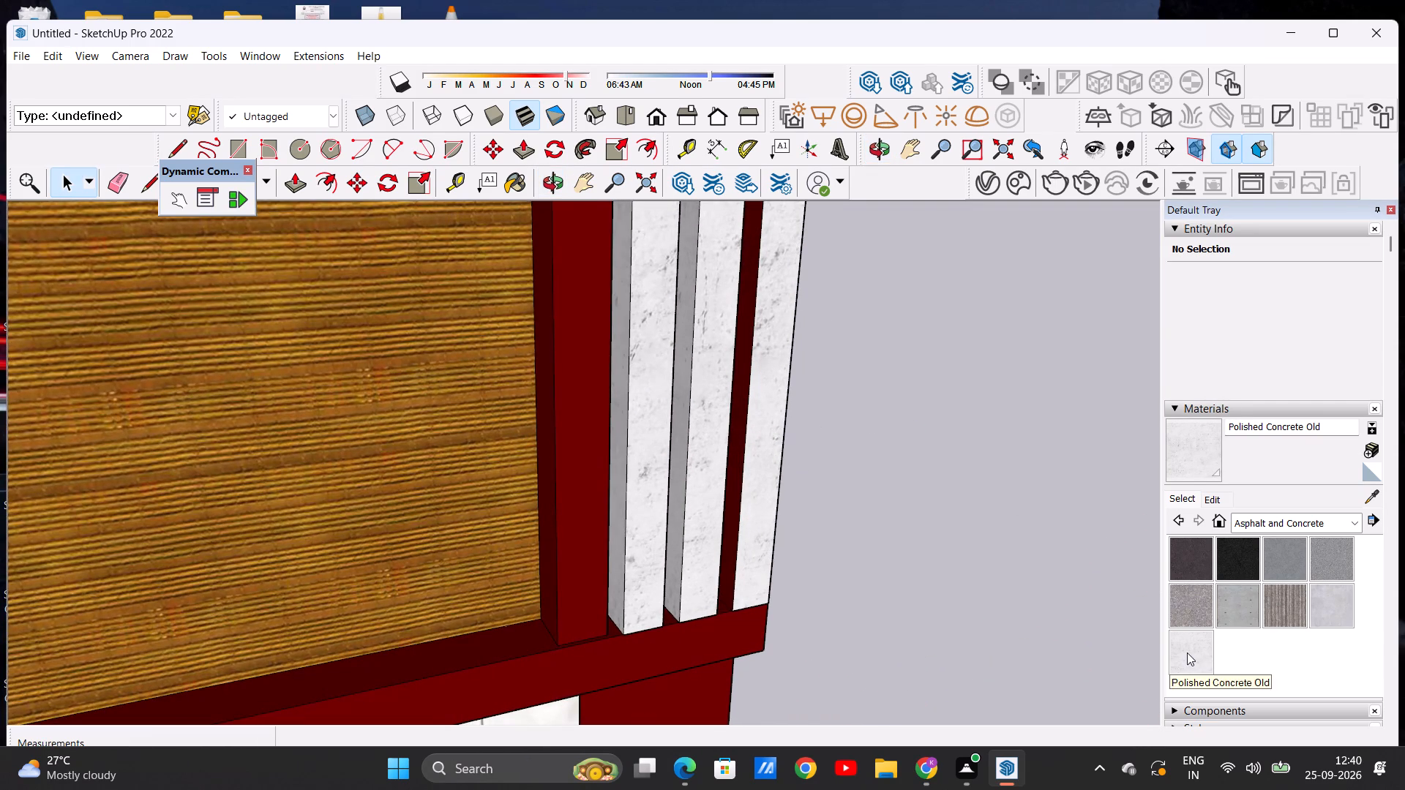
{"action": "left_click", "coordinate": [1187, 652]}
{"action": "scroll", "coordinate": [709, 374], "scroll_direction": "up", "scroll_amount": 5}
{"action": "left_click", "coordinate": [754, 389]}
Examine the finished corner strips up close and within the whole front facade.
{"action": "scroll", "coordinate": [771, 390], "scroll_direction": "down", "scroll_amount": 4}
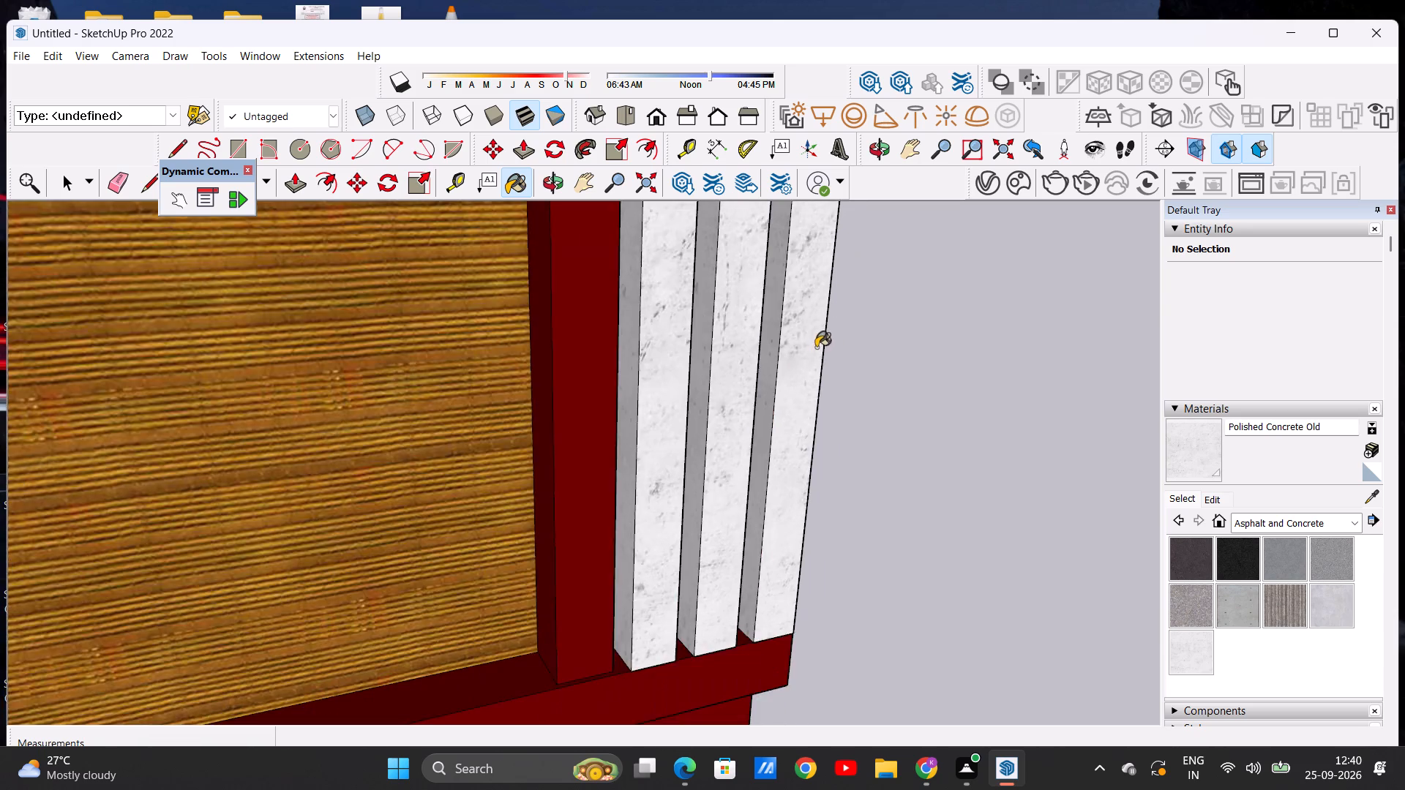
{"action": "scroll", "coordinate": [816, 347], "scroll_direction": "down", "scroll_amount": 4}
{"action": "middle_click_drag", "start_coordinate": [828, 392], "coordinate": [972, 375]}
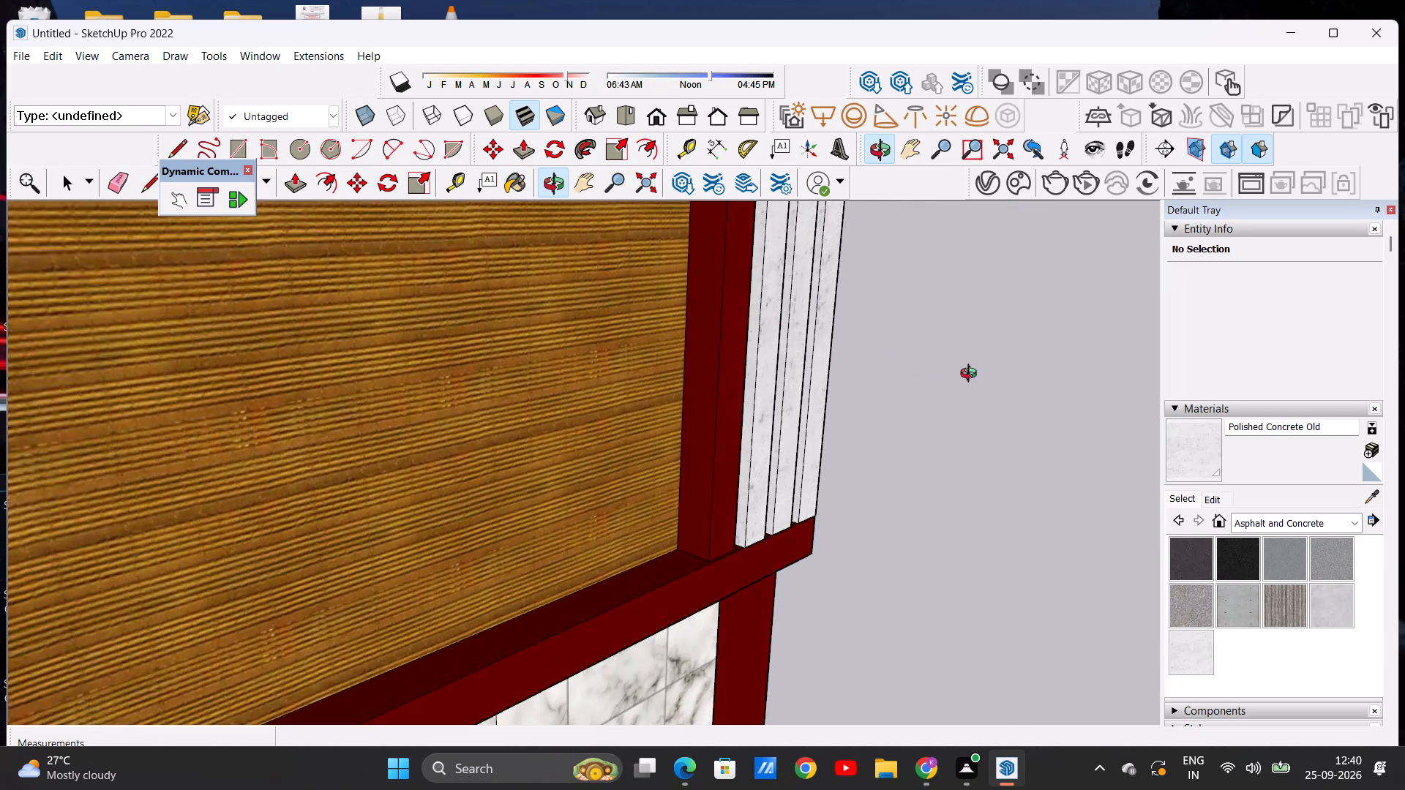
{"action": "middle_click_drag", "start_coordinate": [972, 375], "coordinate": [784, 385]}
{"action": "scroll", "coordinate": [726, 372], "scroll_direction": "down", "scroll_amount": 12}
{"action": "scroll", "coordinate": [686, 456], "scroll_direction": "down", "scroll_amount": 3}
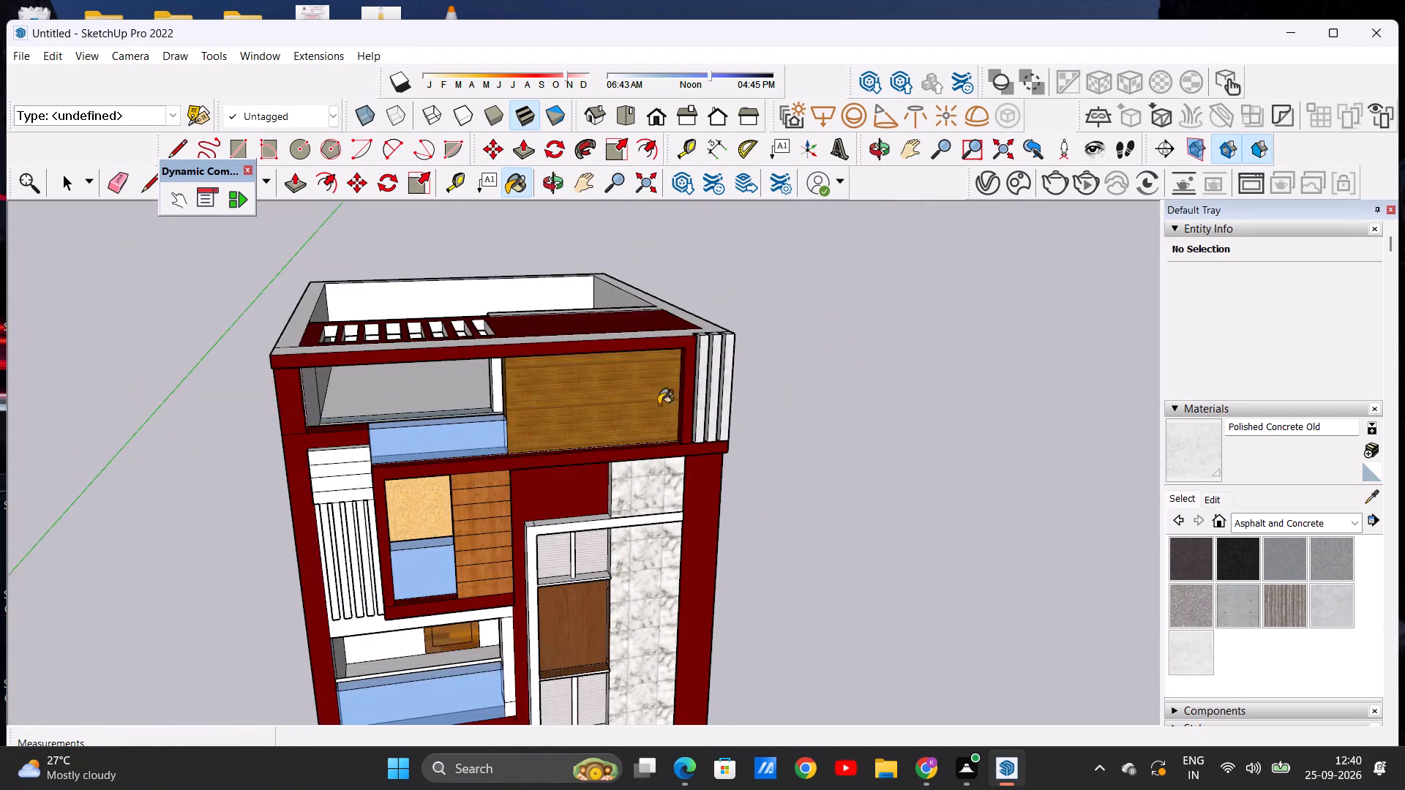
{"action": "scroll", "coordinate": [659, 405], "scroll_direction": "down", "scroll_amount": 9}
{"action": "middle_click_drag", "start_coordinate": [633, 573], "coordinate": [528, 483]}
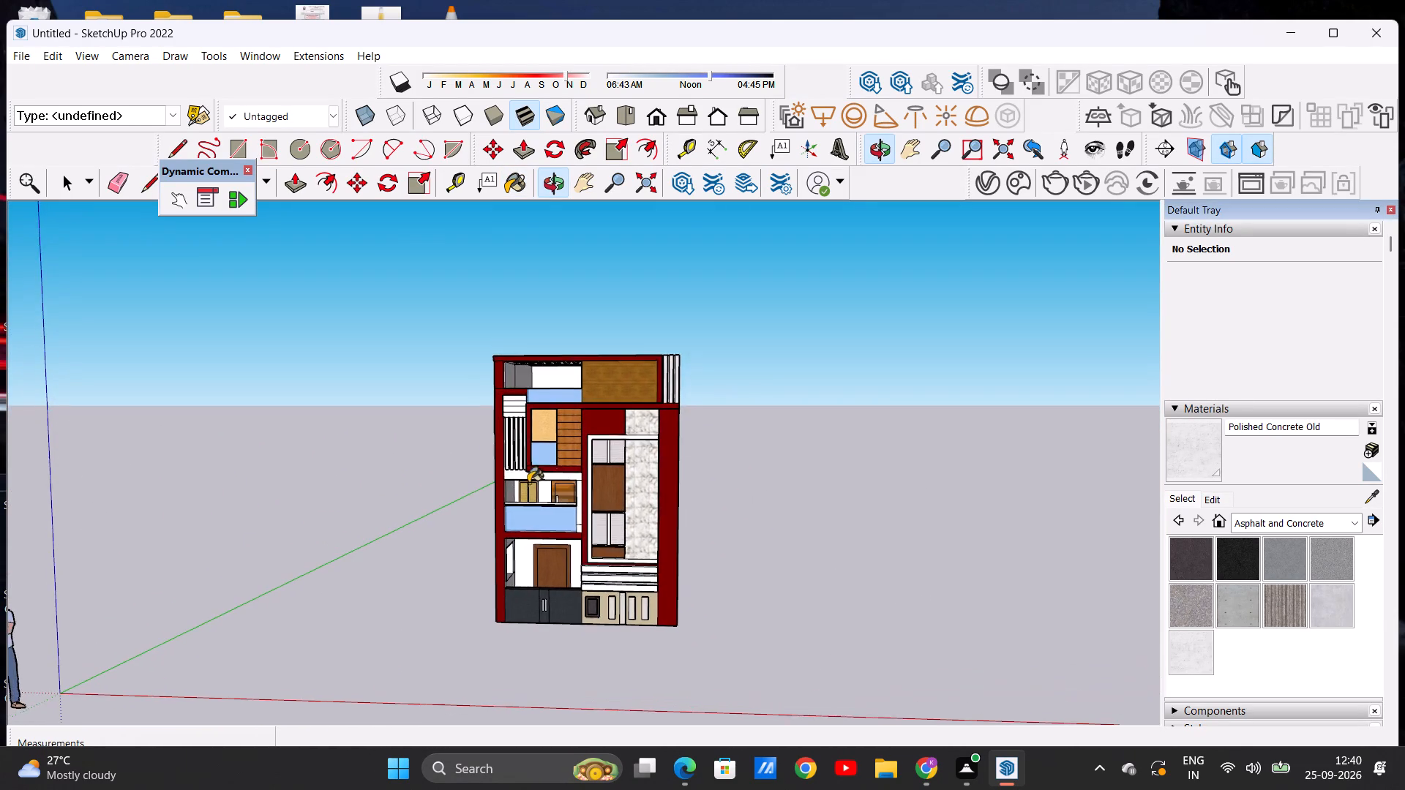
{"action": "scroll", "coordinate": [684, 455], "scroll_direction": "up", "scroll_amount": 3}
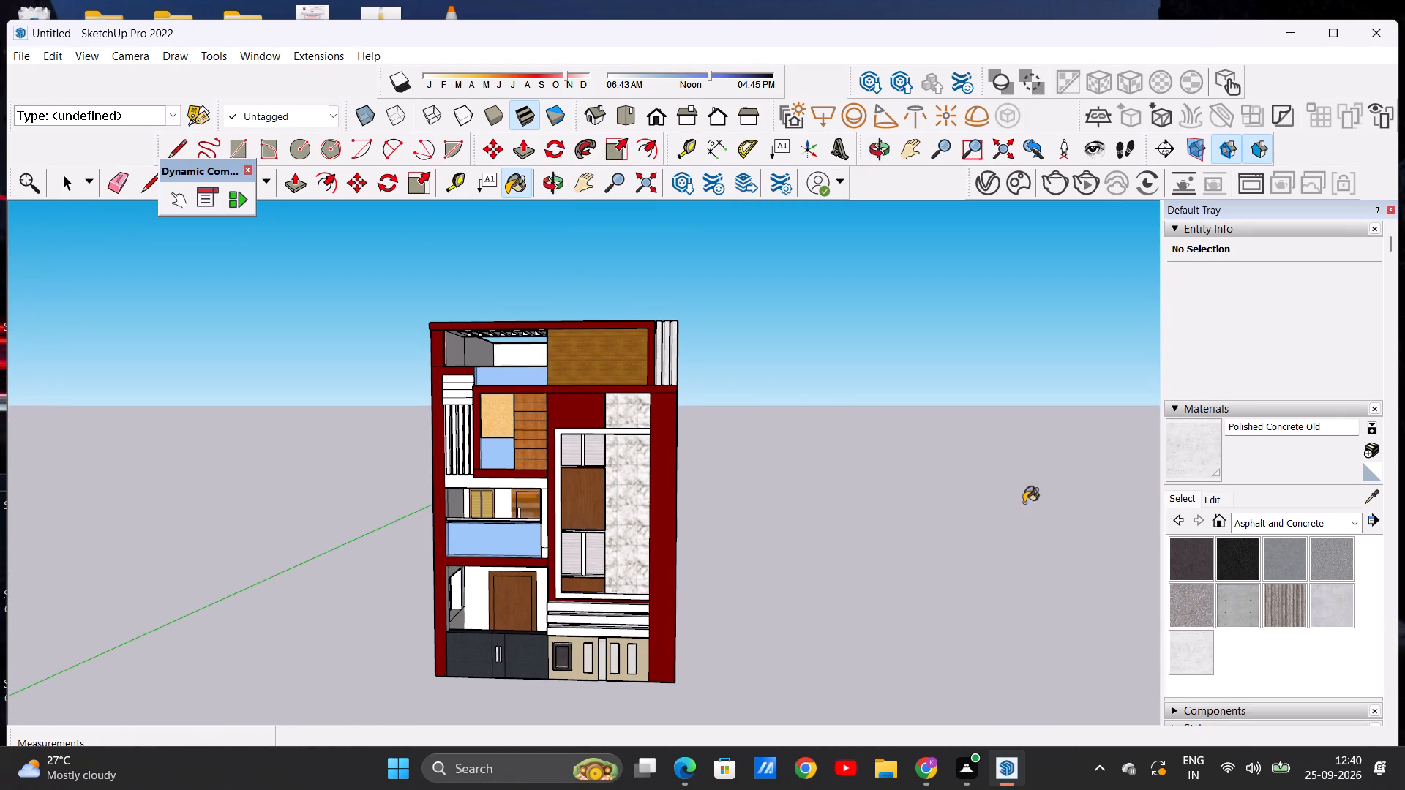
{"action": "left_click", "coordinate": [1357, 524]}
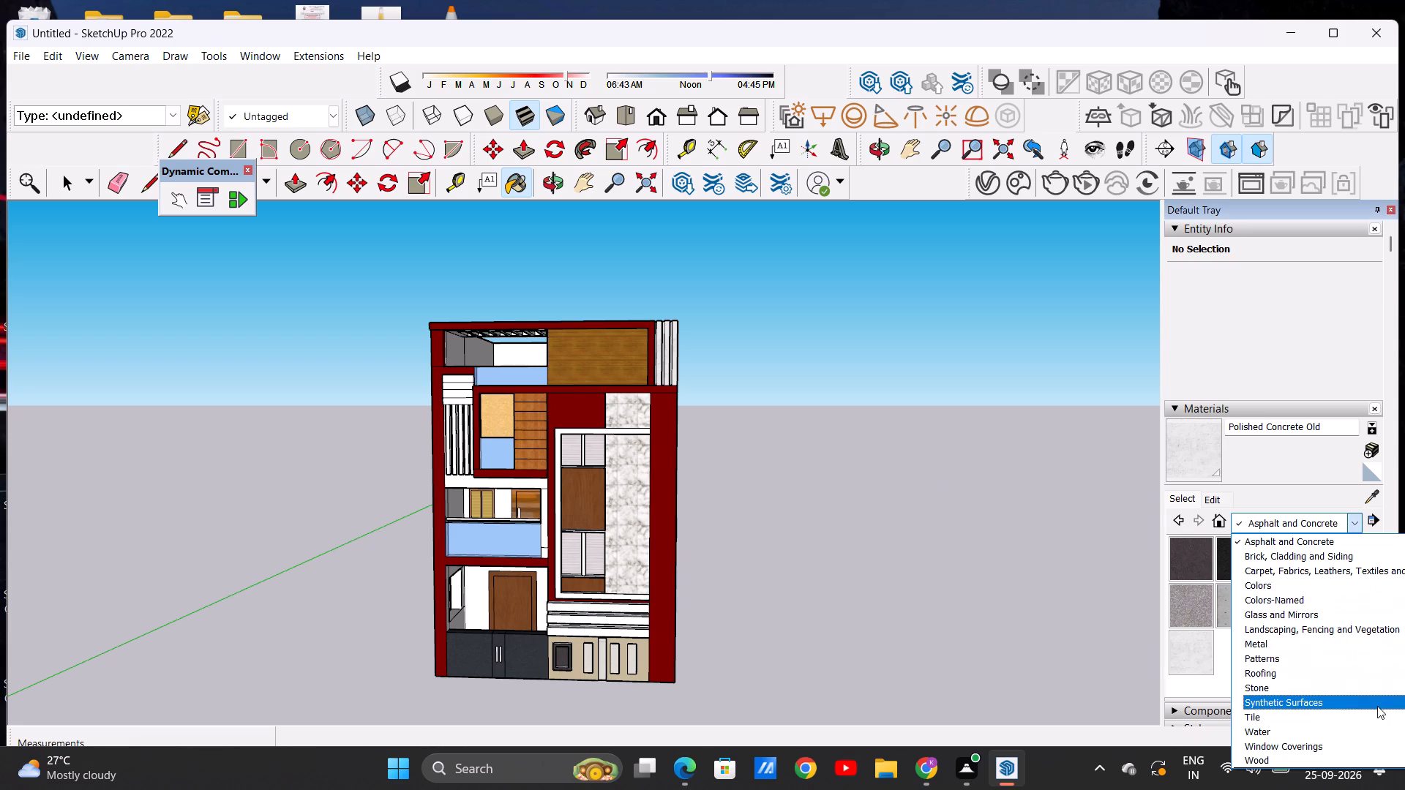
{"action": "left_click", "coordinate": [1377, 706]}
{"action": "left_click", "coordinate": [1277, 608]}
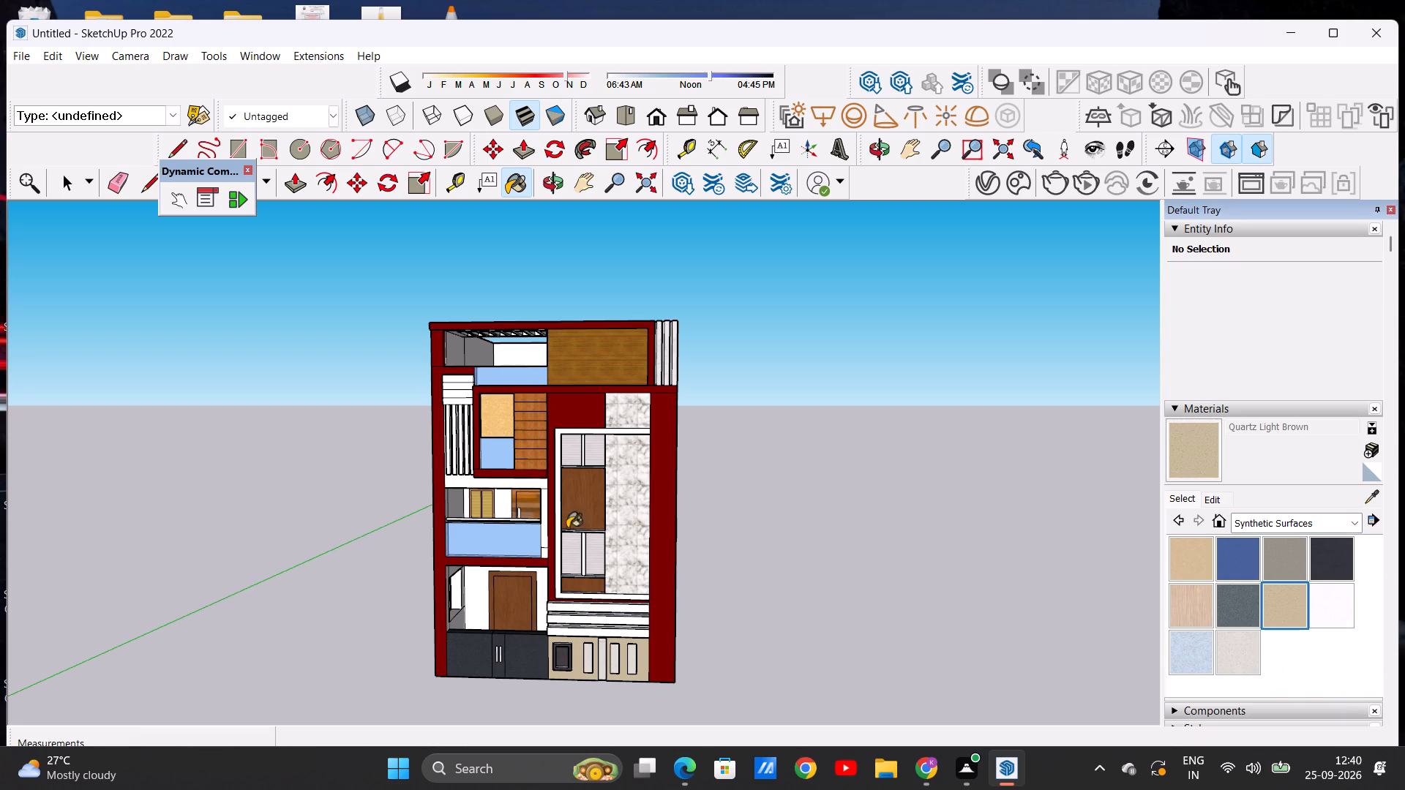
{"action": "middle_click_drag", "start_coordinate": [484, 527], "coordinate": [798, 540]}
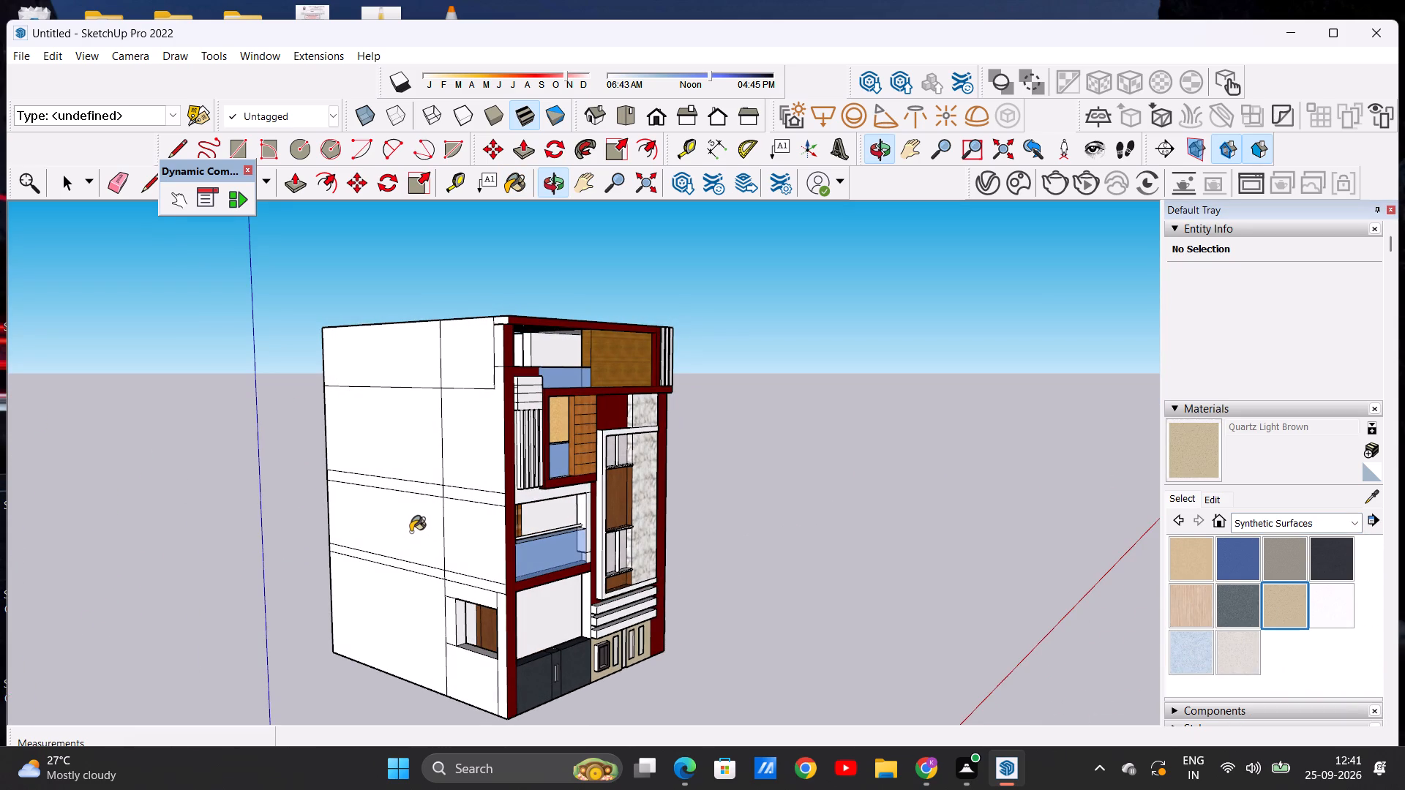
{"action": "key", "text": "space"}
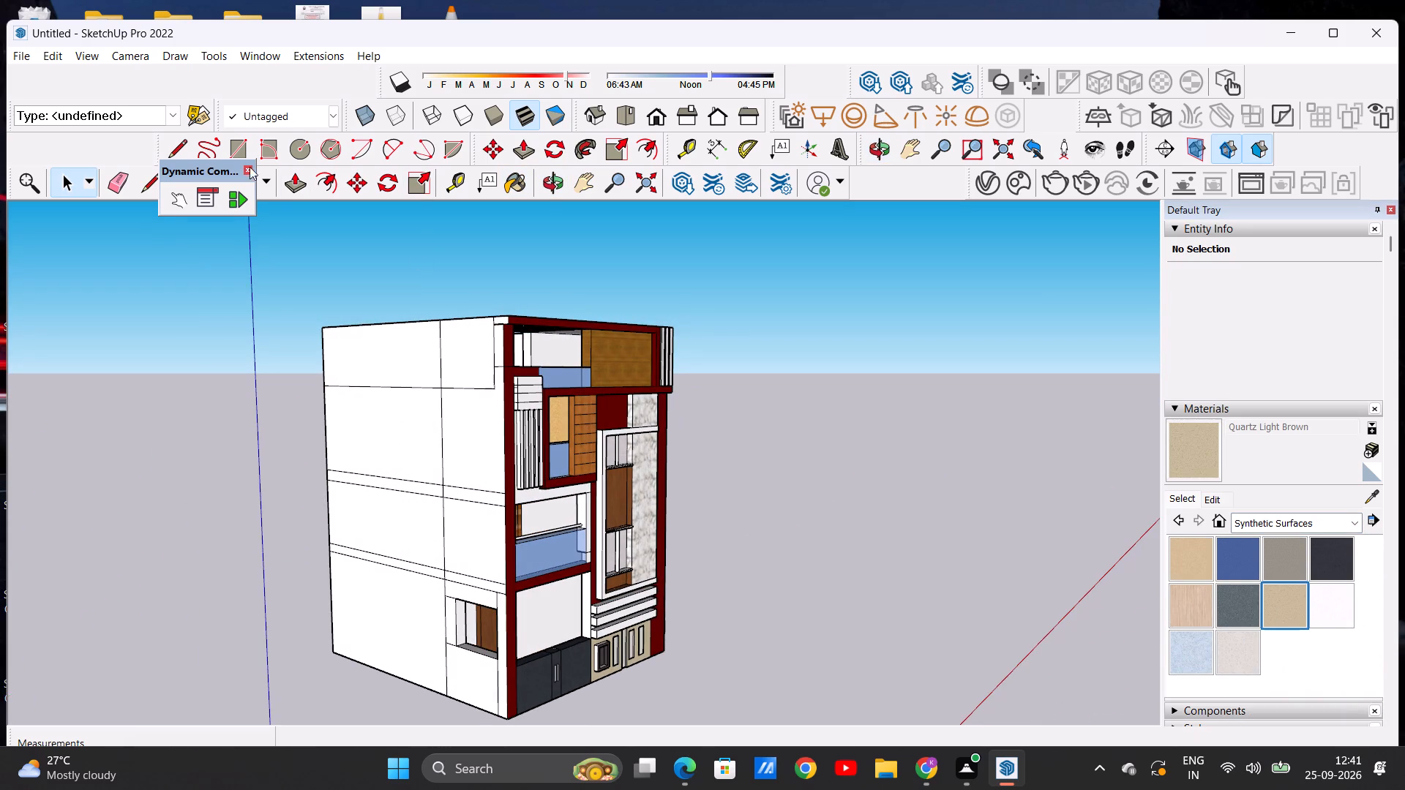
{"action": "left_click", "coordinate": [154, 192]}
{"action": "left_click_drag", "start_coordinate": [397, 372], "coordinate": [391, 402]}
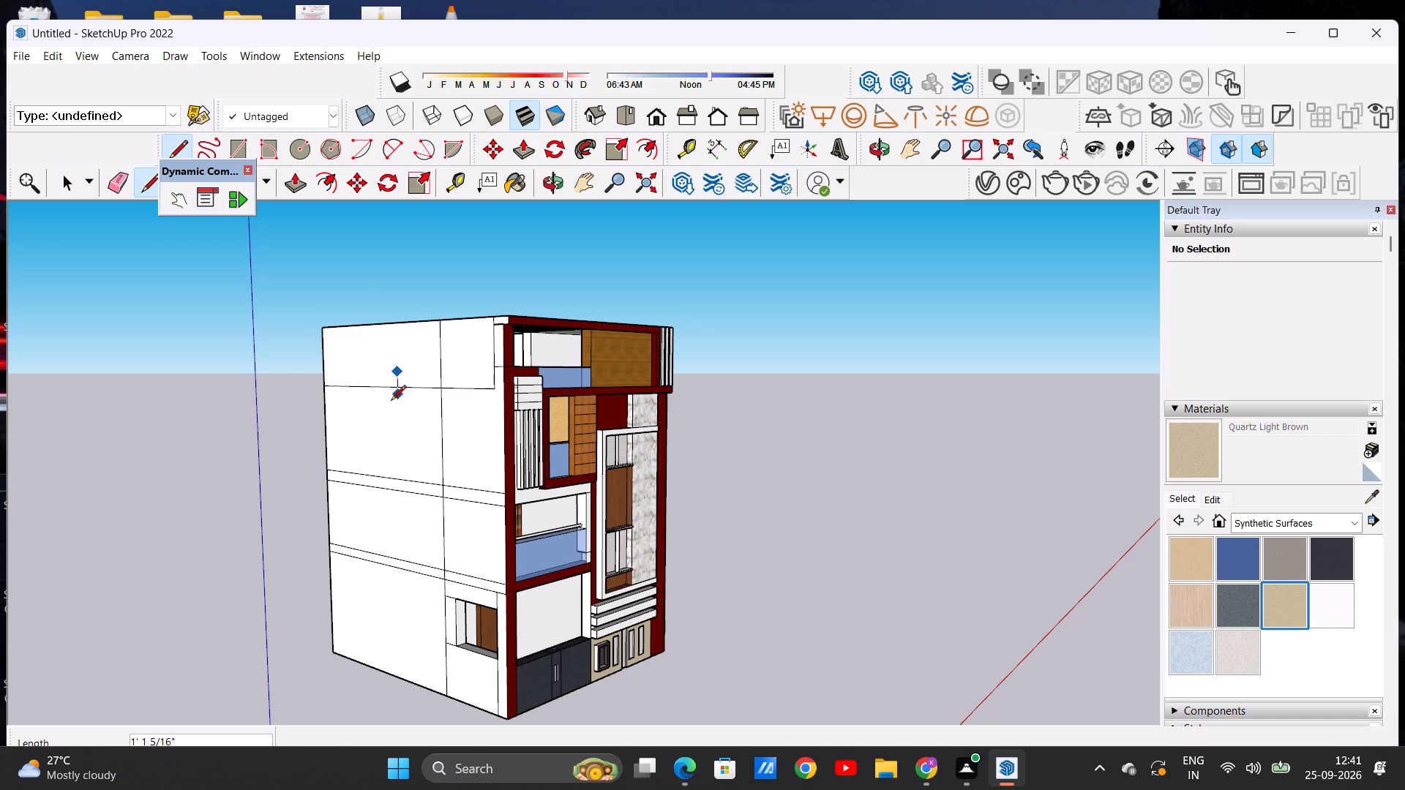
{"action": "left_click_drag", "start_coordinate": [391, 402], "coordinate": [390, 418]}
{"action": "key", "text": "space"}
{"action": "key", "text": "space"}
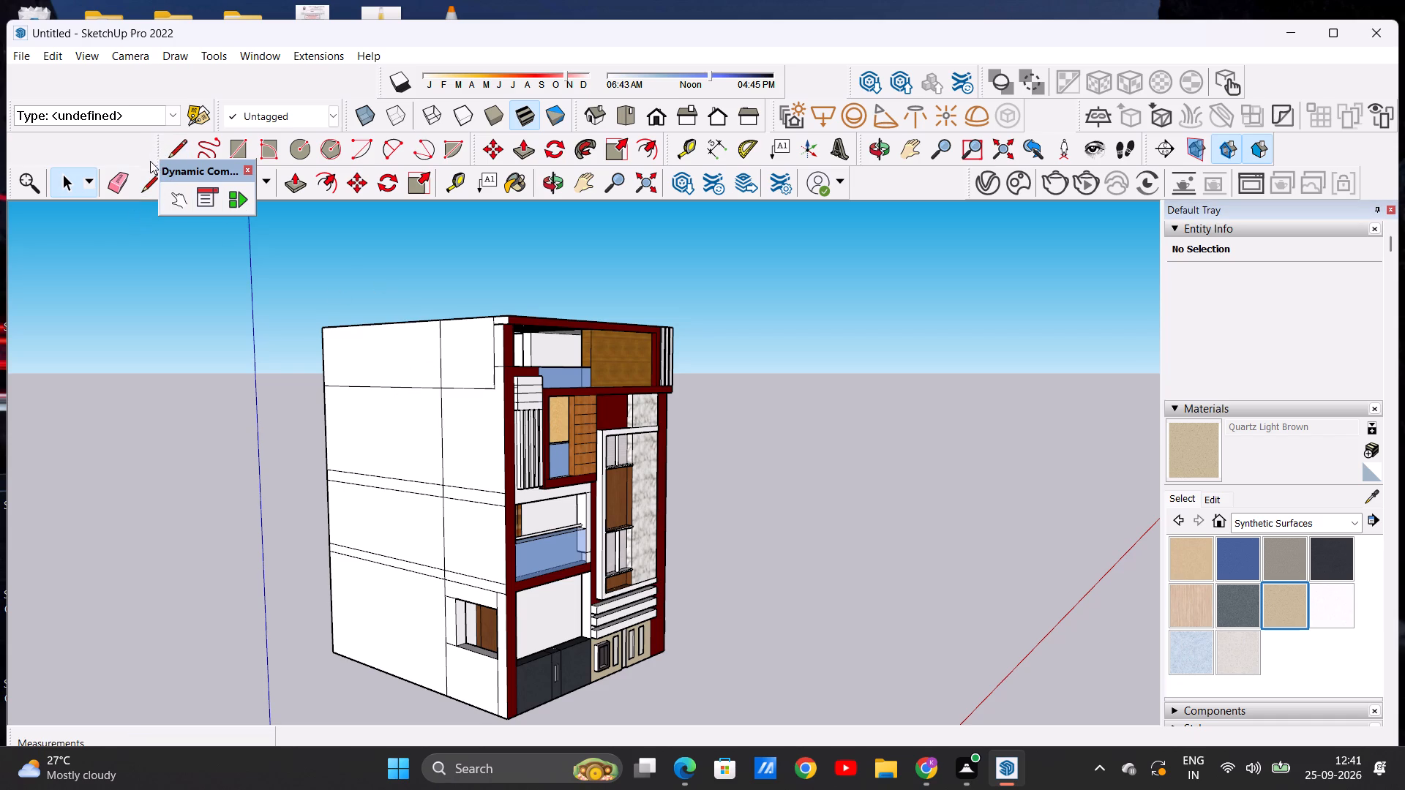
Erase the dividing lines across the upper storey of the side wall that has the window opening, undoing one stray erasure.
{"action": "left_click", "coordinate": [124, 184]}
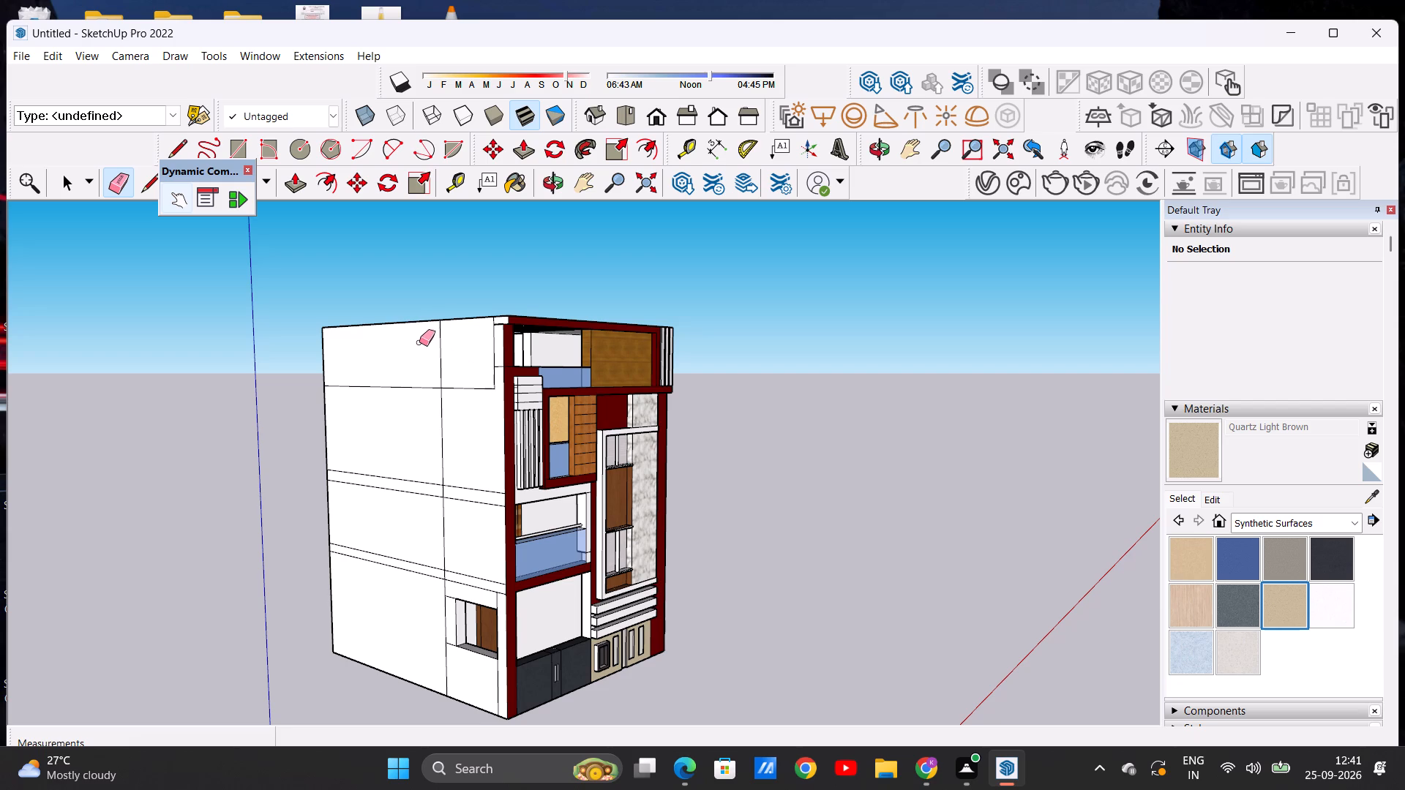
{"action": "left_click_drag", "start_coordinate": [418, 342], "coordinate": [476, 350]}
{"action": "left_click_drag", "start_coordinate": [456, 355], "coordinate": [460, 407]}
{"action": "left_click_drag", "start_coordinate": [423, 371], "coordinate": [413, 420]}
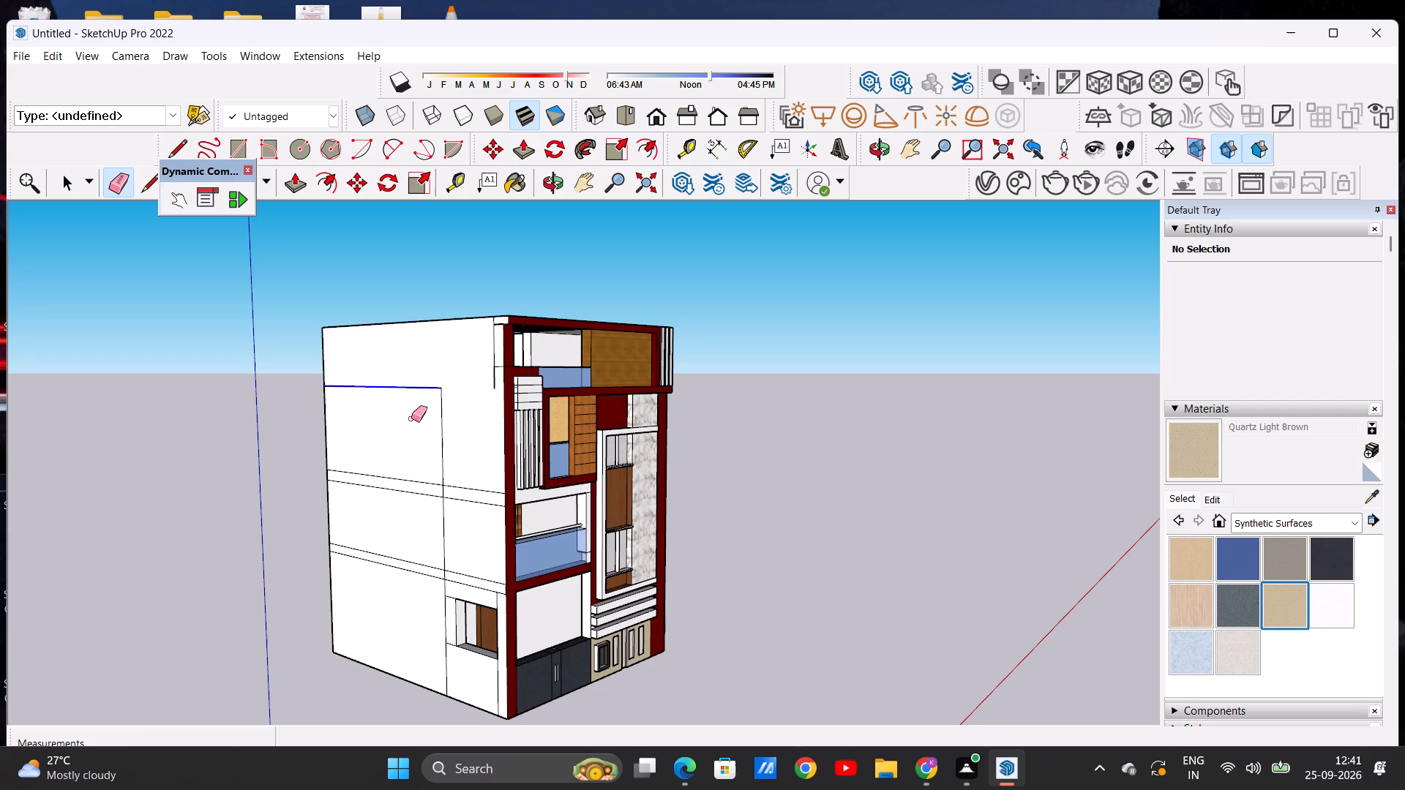
{"action": "left_click_drag", "start_coordinate": [413, 415], "coordinate": [451, 426]}
{"action": "scroll", "coordinate": [490, 349], "scroll_direction": "up", "scroll_amount": 14}
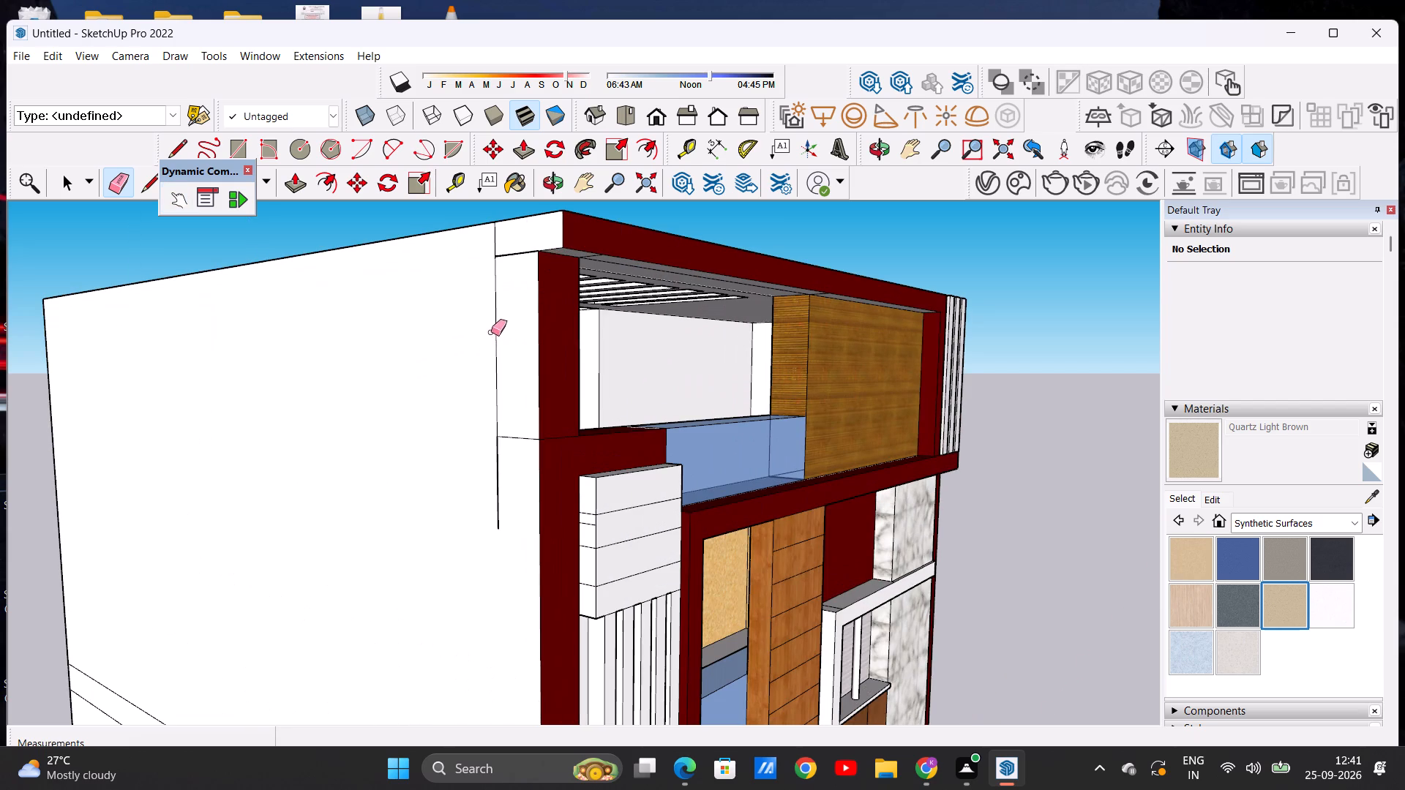
{"action": "left_click_drag", "start_coordinate": [488, 331], "coordinate": [509, 334]}
{"action": "left_click_drag", "start_coordinate": [502, 365], "coordinate": [477, 493]}
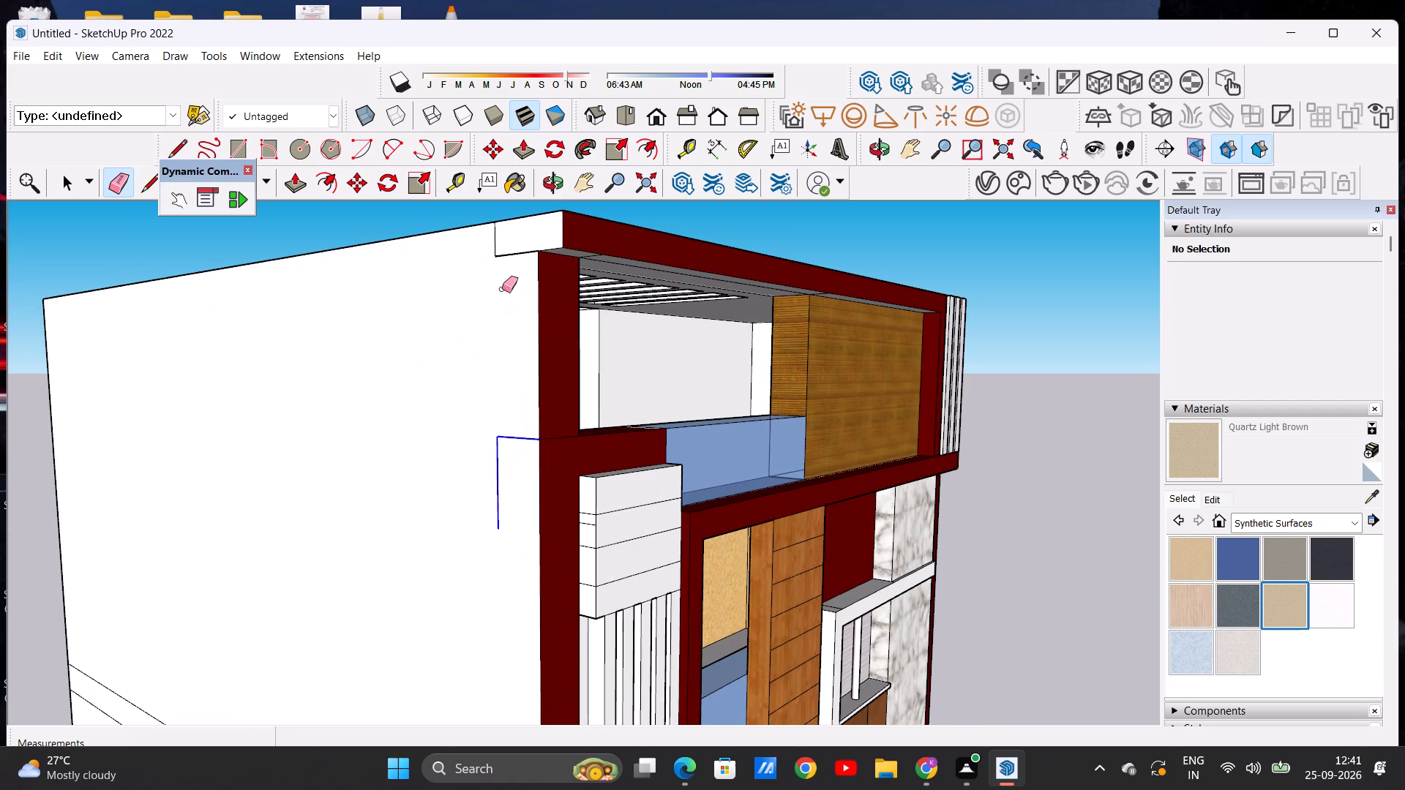
{"action": "left_click_drag", "start_coordinate": [506, 235], "coordinate": [475, 252]}
{"action": "left_click_drag", "start_coordinate": [516, 242], "coordinate": [504, 287]}
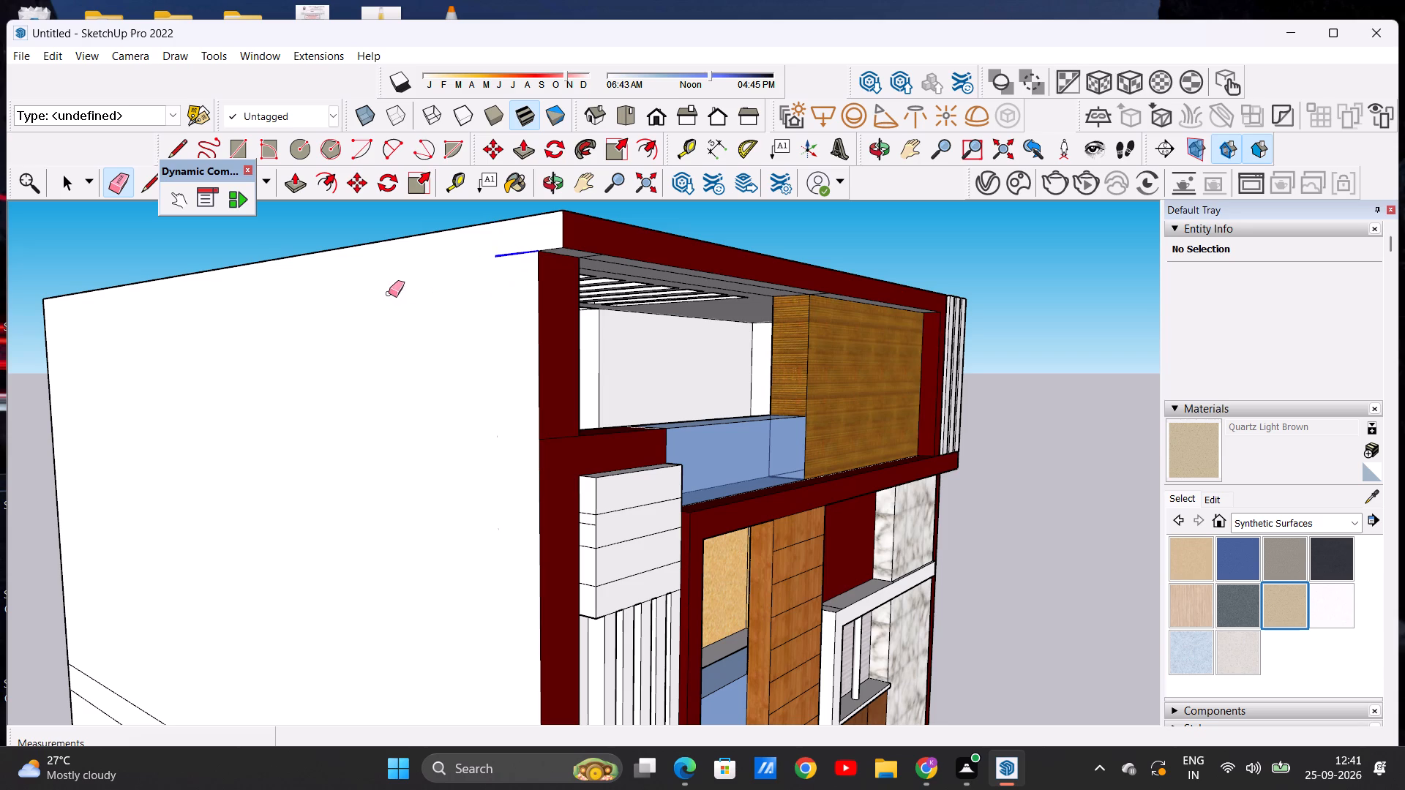
{"action": "key", "text": "ctrl+z"}
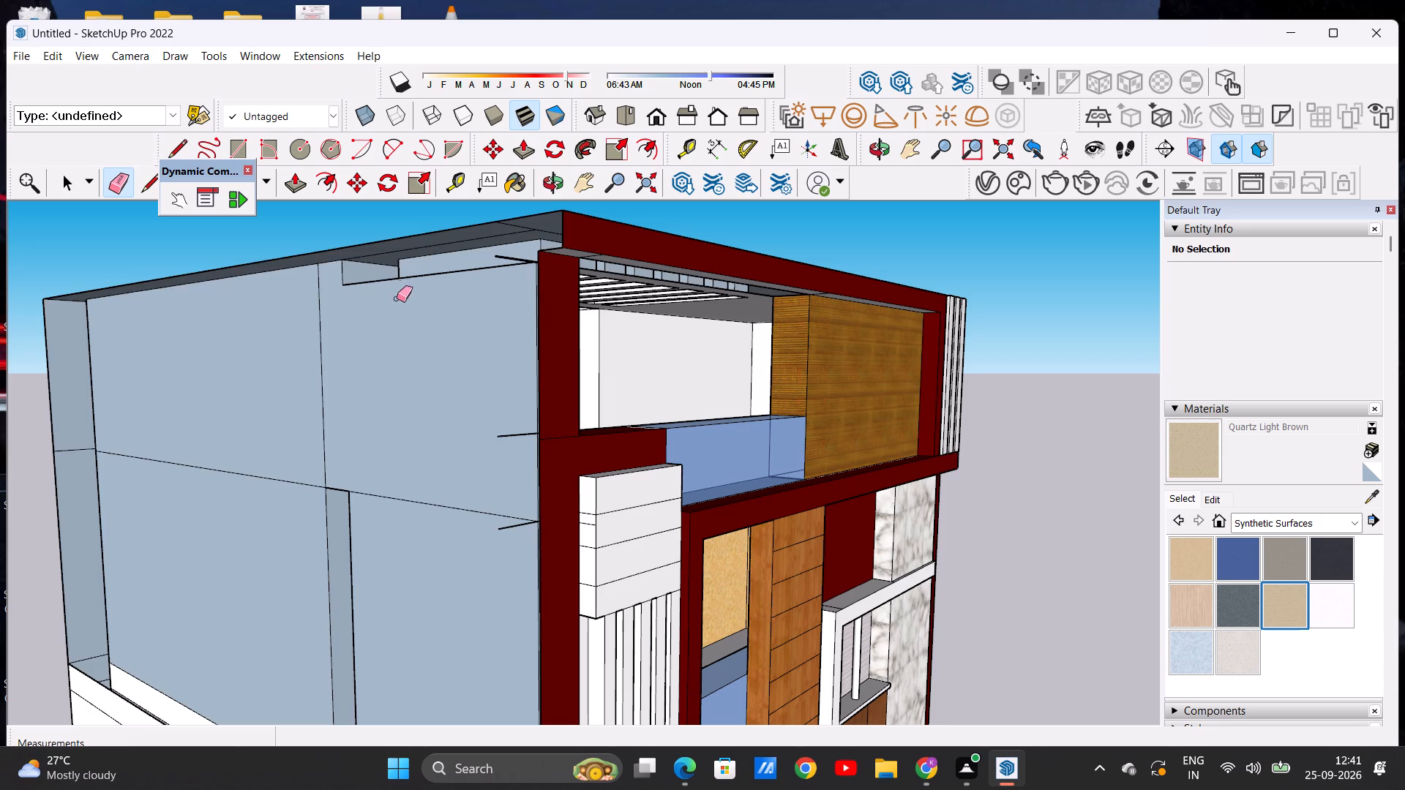
{"action": "scroll", "coordinate": [514, 266], "scroll_direction": "up", "scroll_amount": 16}
{"action": "scroll", "coordinate": [517, 244], "scroll_direction": "down", "scroll_amount": 17}
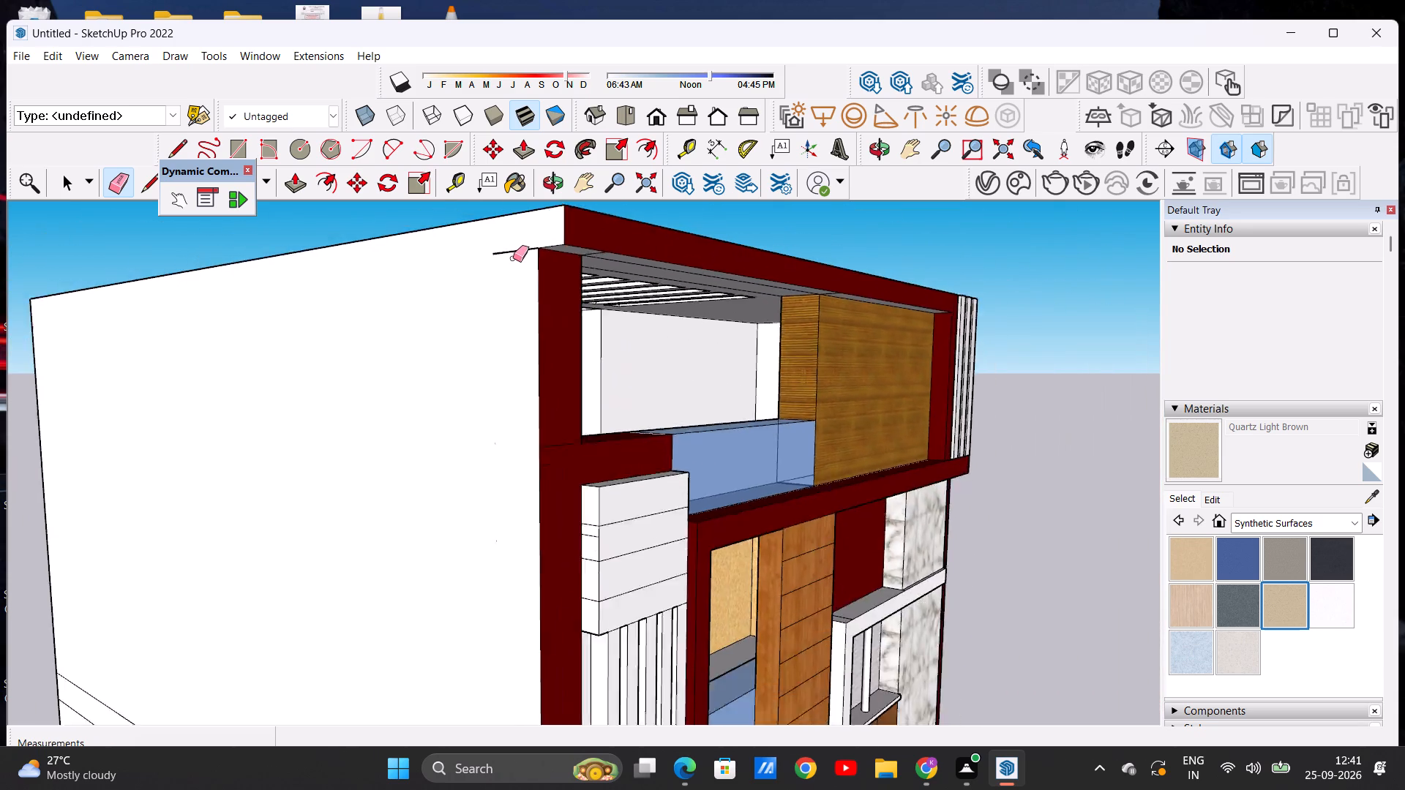
Erase the upper pair of floor-band lines and the vertical line below them on the same side wall.
{"action": "scroll", "coordinate": [513, 258], "scroll_direction": "down", "scroll_amount": 20}
{"action": "scroll", "coordinate": [513, 258], "scroll_direction": "down", "scroll_amount": 5}
{"action": "scroll", "coordinate": [499, 305], "scroll_direction": "up", "scroll_amount": 13}
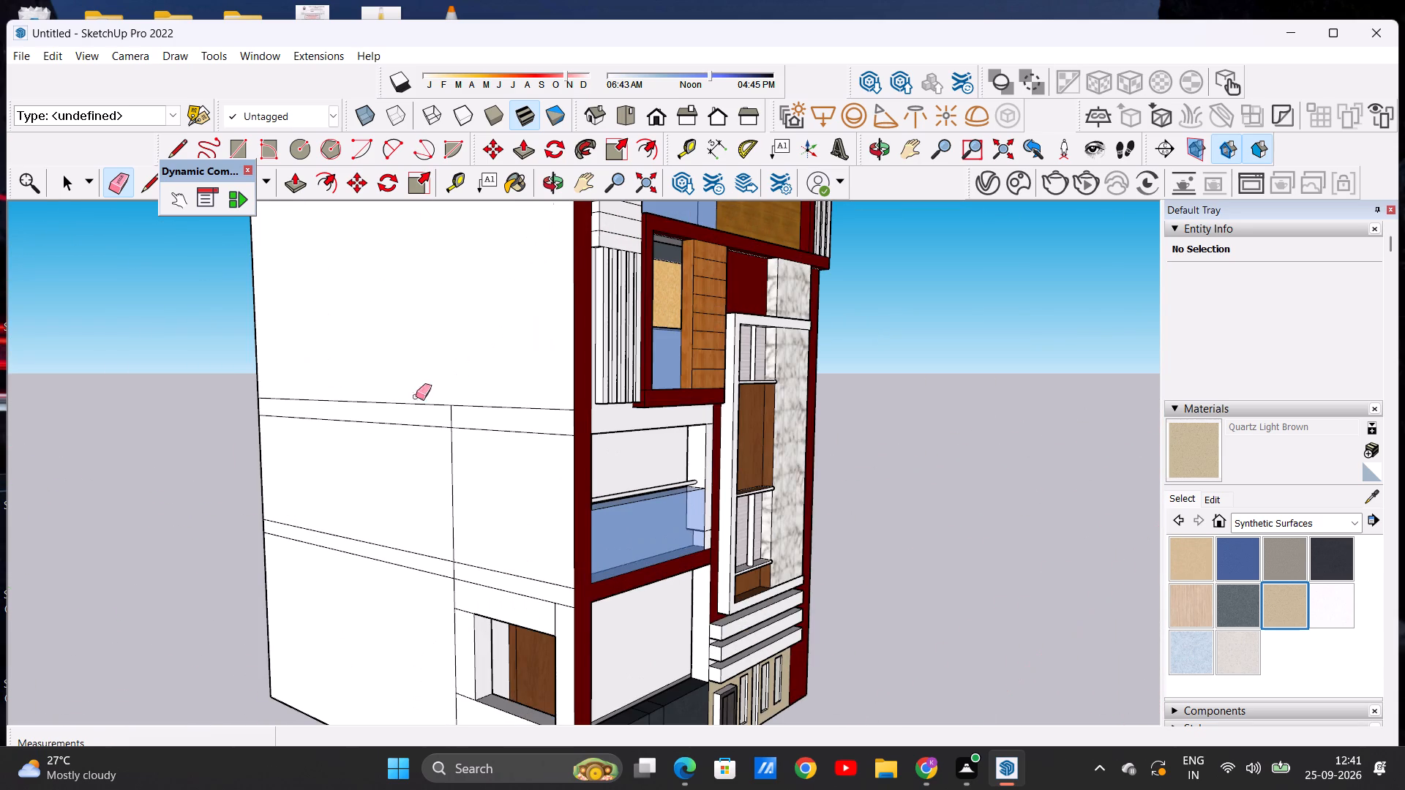
{"action": "left_click_drag", "start_coordinate": [396, 396], "coordinate": [395, 476]}
{"action": "left_click_drag", "start_coordinate": [501, 399], "coordinate": [504, 445]}
{"action": "left_click_drag", "start_coordinate": [420, 394], "coordinate": [421, 432]}
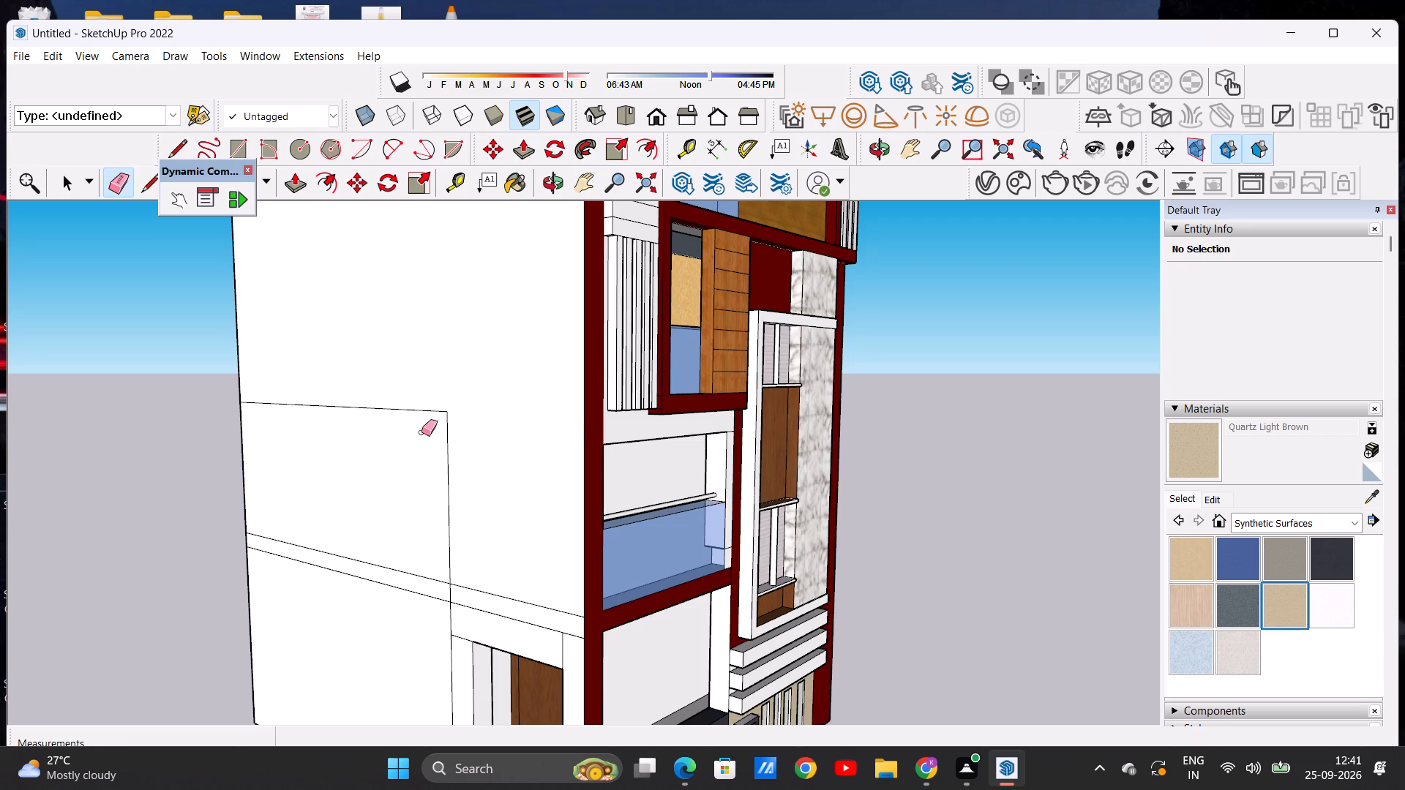
{"action": "left_click_drag", "start_coordinate": [421, 432], "coordinate": [421, 437]}
{"action": "left_click_drag", "start_coordinate": [418, 453], "coordinate": [466, 465]}
Erase the lower pair of floor-band lines and the short leftover segments above the side wall's window opening.
{"action": "scroll", "coordinate": [415, 342], "scroll_direction": "down", "scroll_amount": 8}
{"action": "scroll", "coordinate": [405, 445], "scroll_direction": "up", "scroll_amount": 7}
{"action": "left_click_drag", "start_coordinate": [403, 440], "coordinate": [405, 486]}
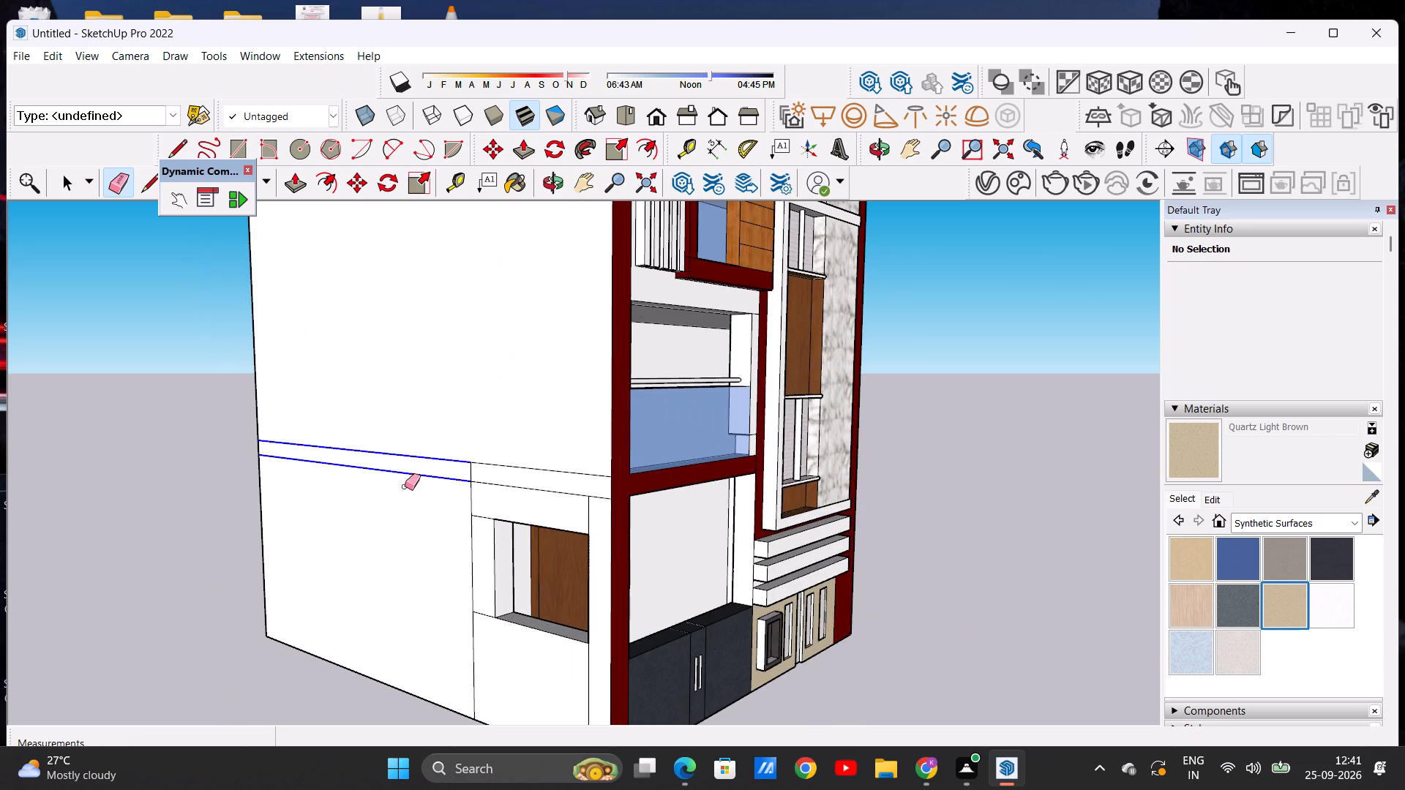
{"action": "left_click_drag", "start_coordinate": [405, 486], "coordinate": [405, 502]}
{"action": "left_click_drag", "start_coordinate": [491, 464], "coordinate": [504, 494]}
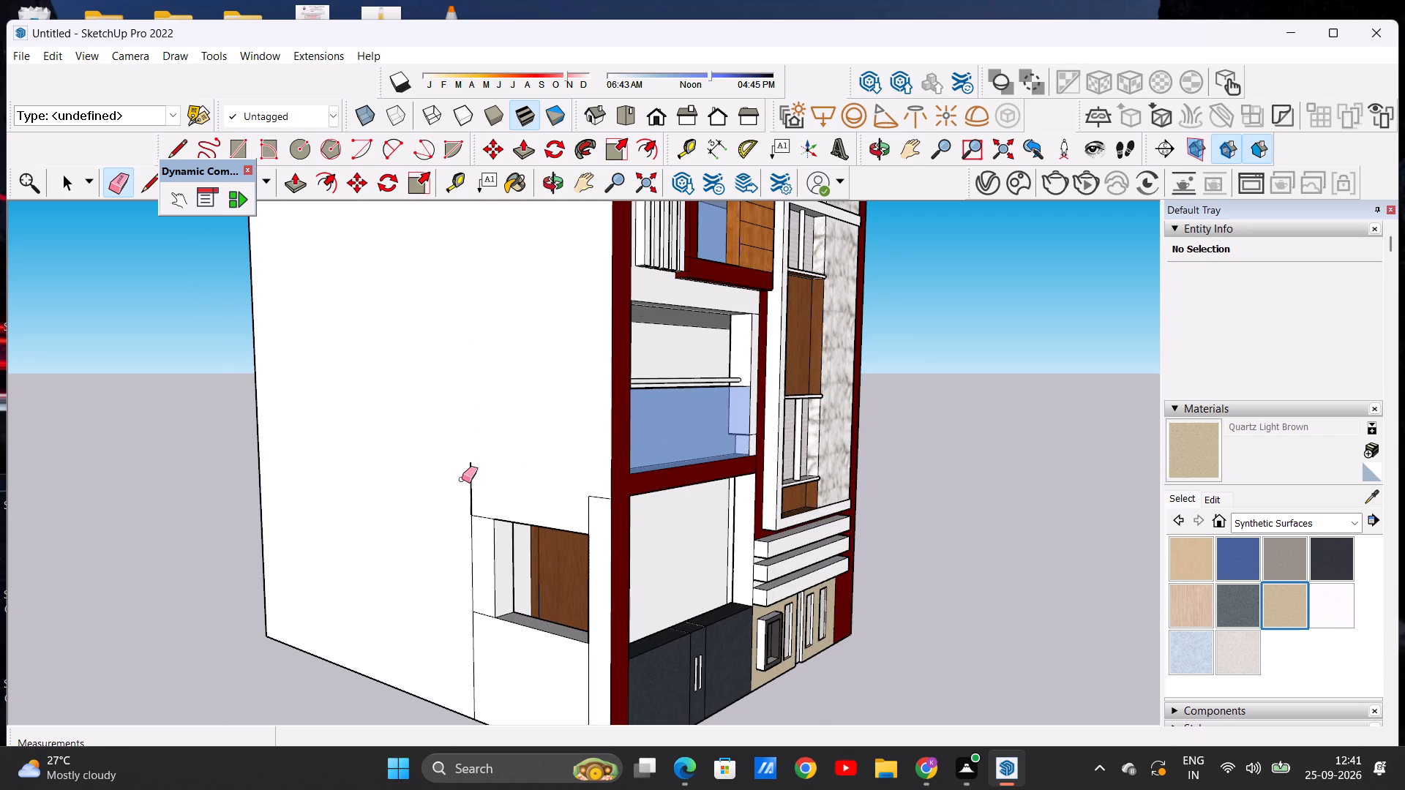
{"action": "left_click_drag", "start_coordinate": [462, 479], "coordinate": [484, 479]}
{"action": "left_click_drag", "start_coordinate": [596, 484], "coordinate": [603, 515]}
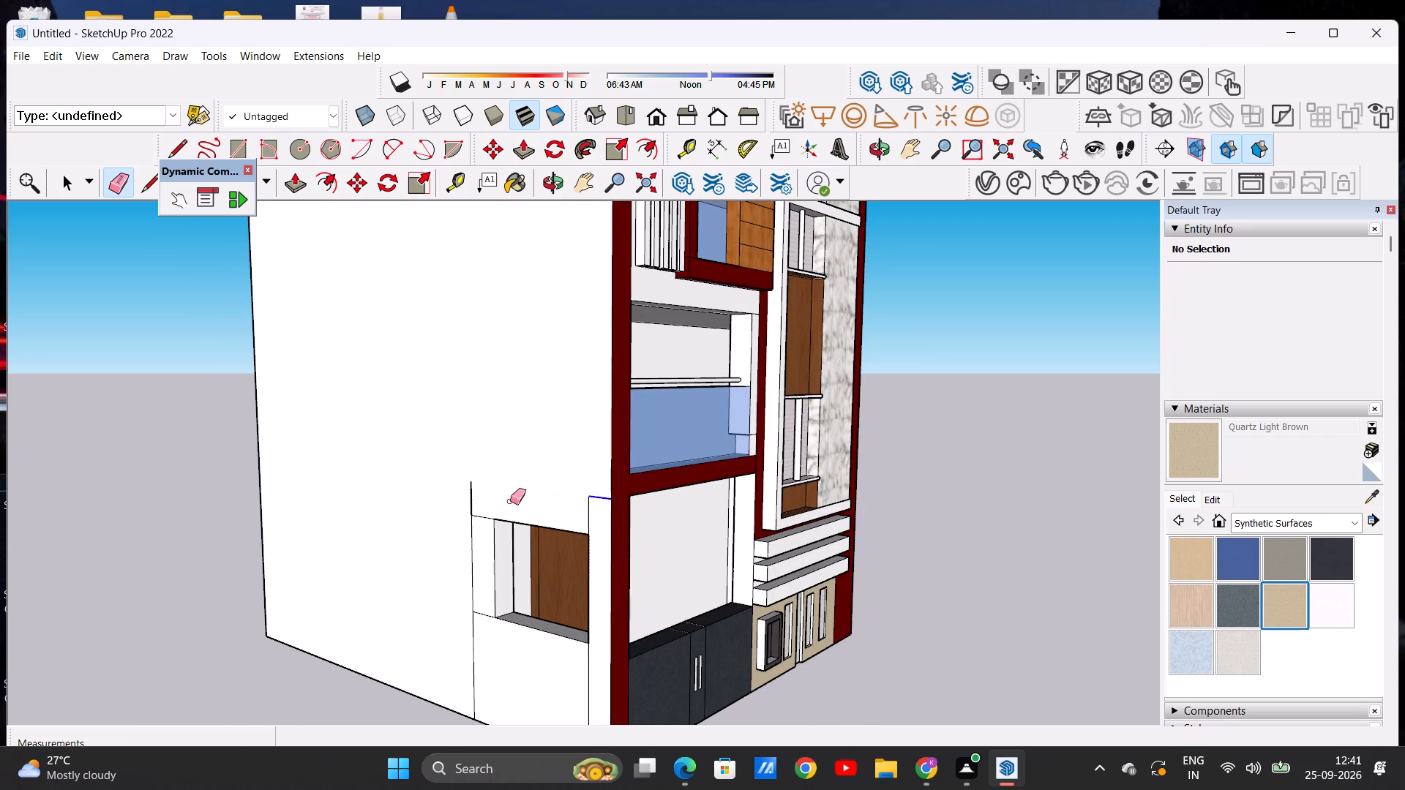
{"action": "left_click_drag", "start_coordinate": [457, 497], "coordinate": [483, 494]}
{"action": "left_click_drag", "start_coordinate": [578, 508], "coordinate": [607, 508]}
Erase the extra lines beside and below the ground-floor window opening, keeping the opening's own edges.
{"action": "scroll", "coordinate": [498, 402], "scroll_direction": "down", "scroll_amount": 7}
{"action": "scroll", "coordinate": [495, 527], "scroll_direction": "up", "scroll_amount": 7}
{"action": "left_click_drag", "start_coordinate": [457, 445], "coordinate": [492, 502]}
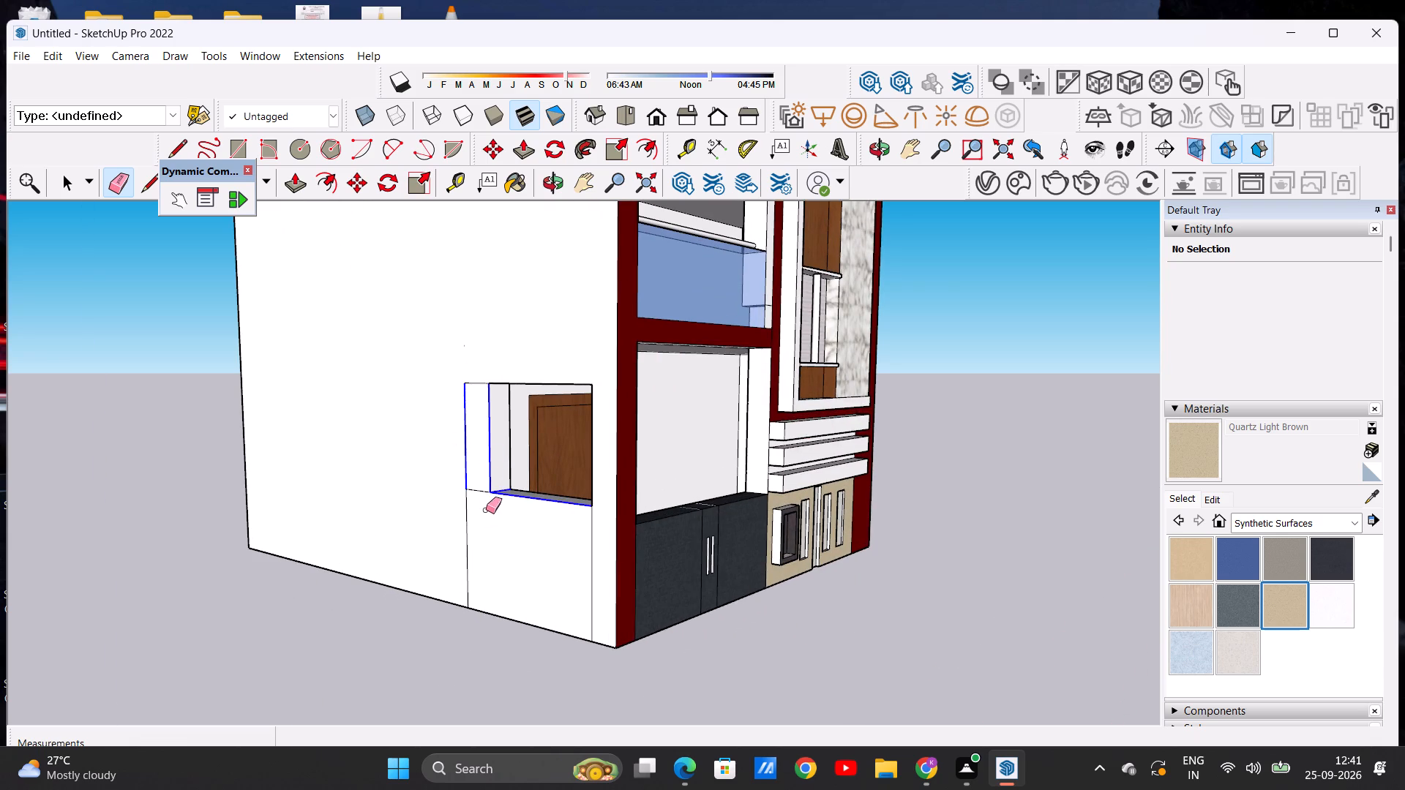
{"action": "key", "text": "ctrl+z"}
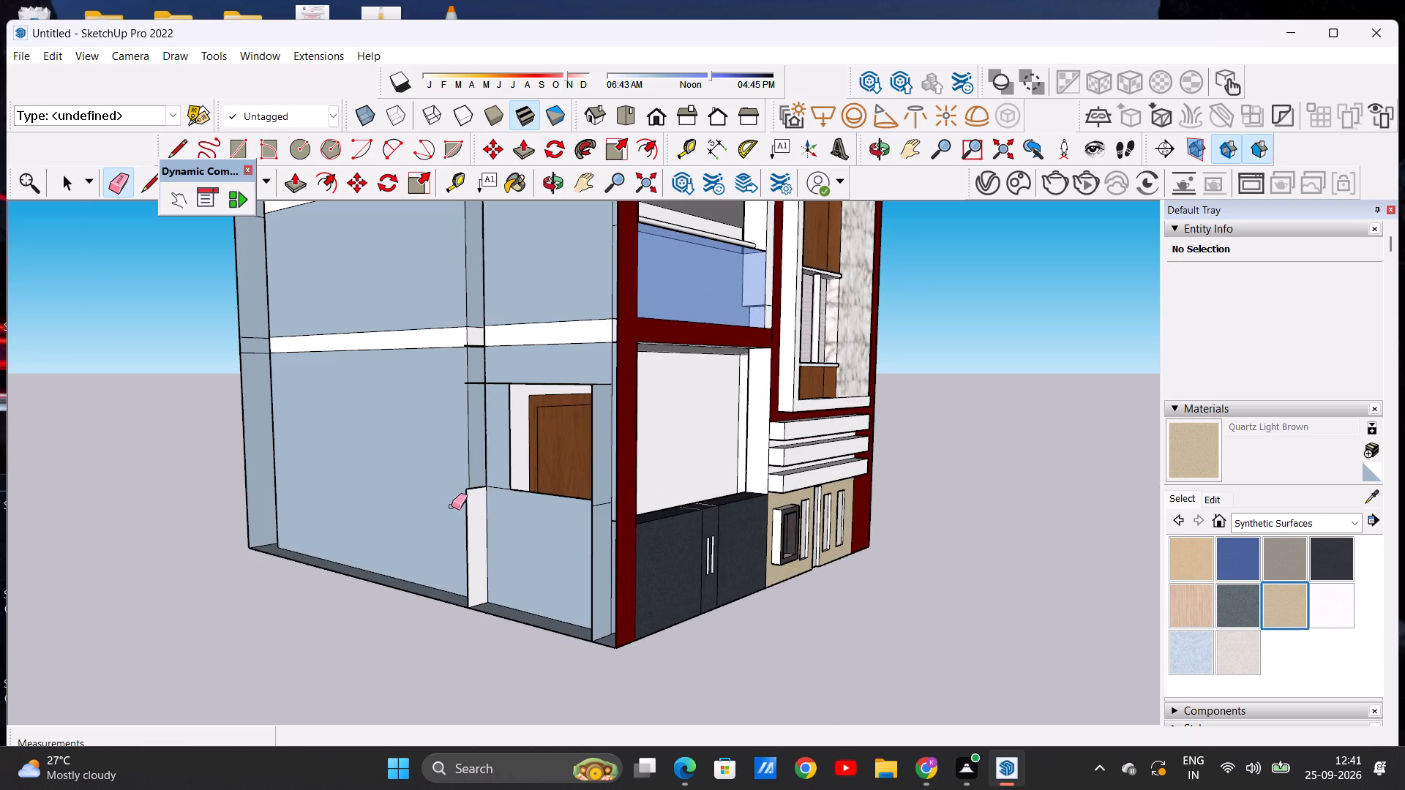
{"action": "left_click", "coordinate": [466, 447]}
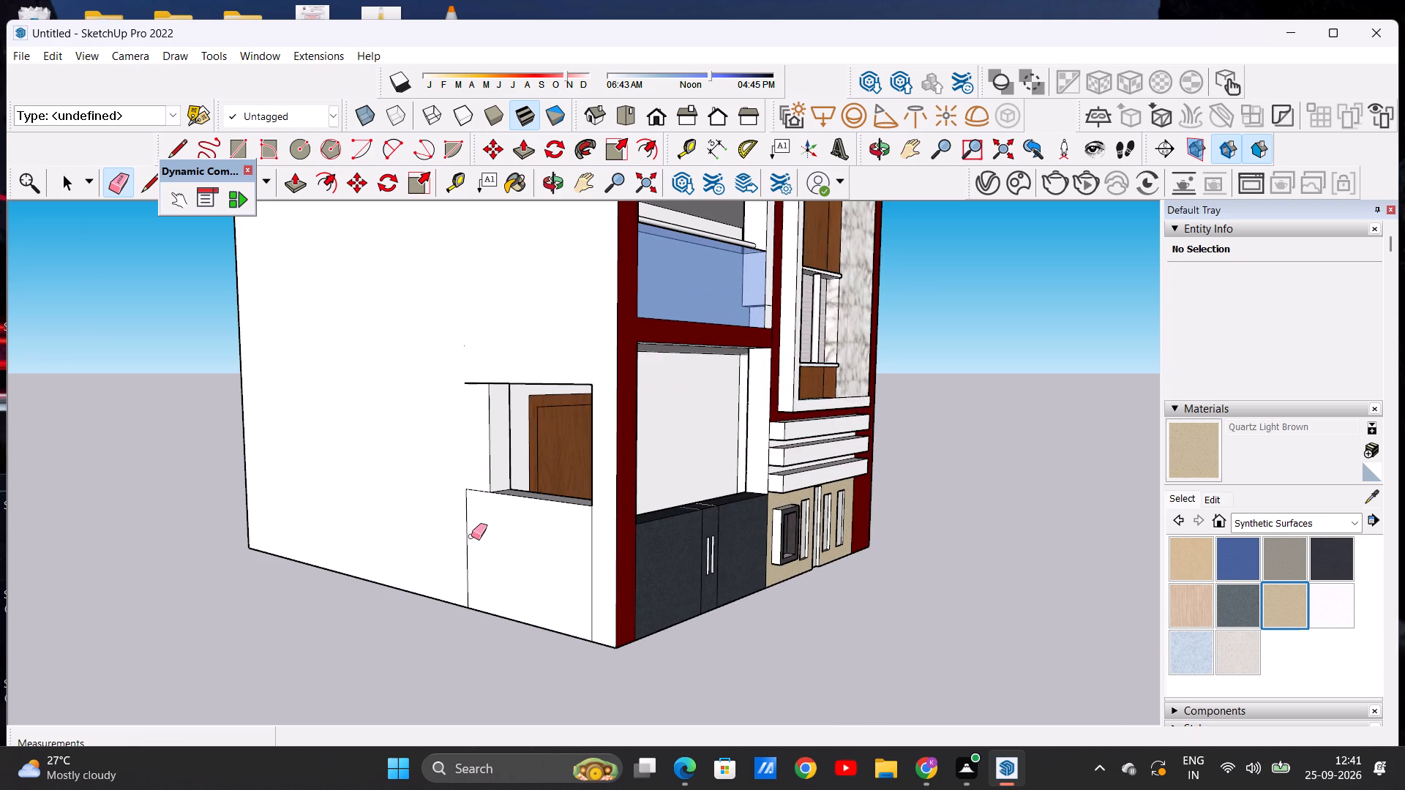
{"action": "left_click", "coordinate": [467, 539]}
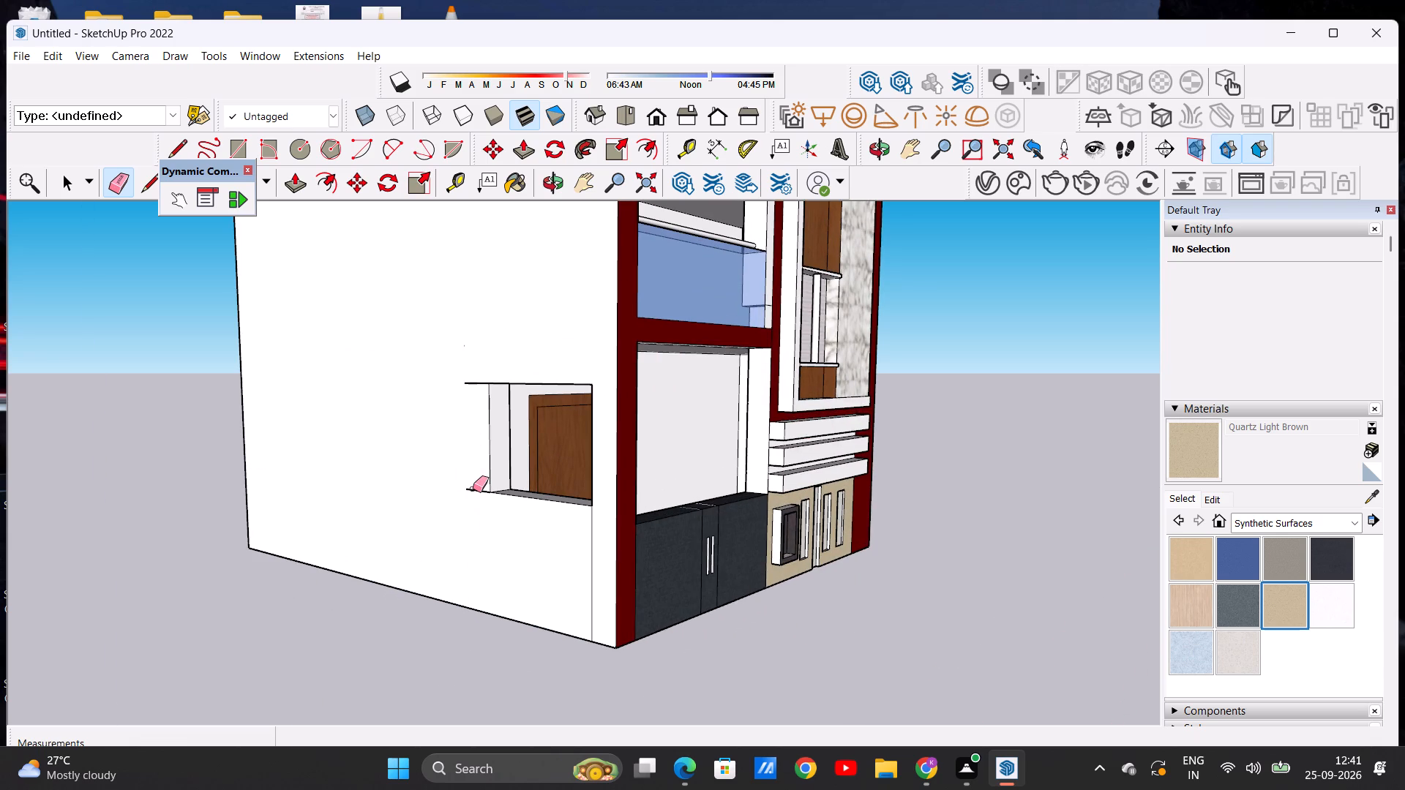
{"action": "left_click", "coordinate": [473, 489]}
{"action": "left_click_drag", "start_coordinate": [473, 366], "coordinate": [468, 400]}
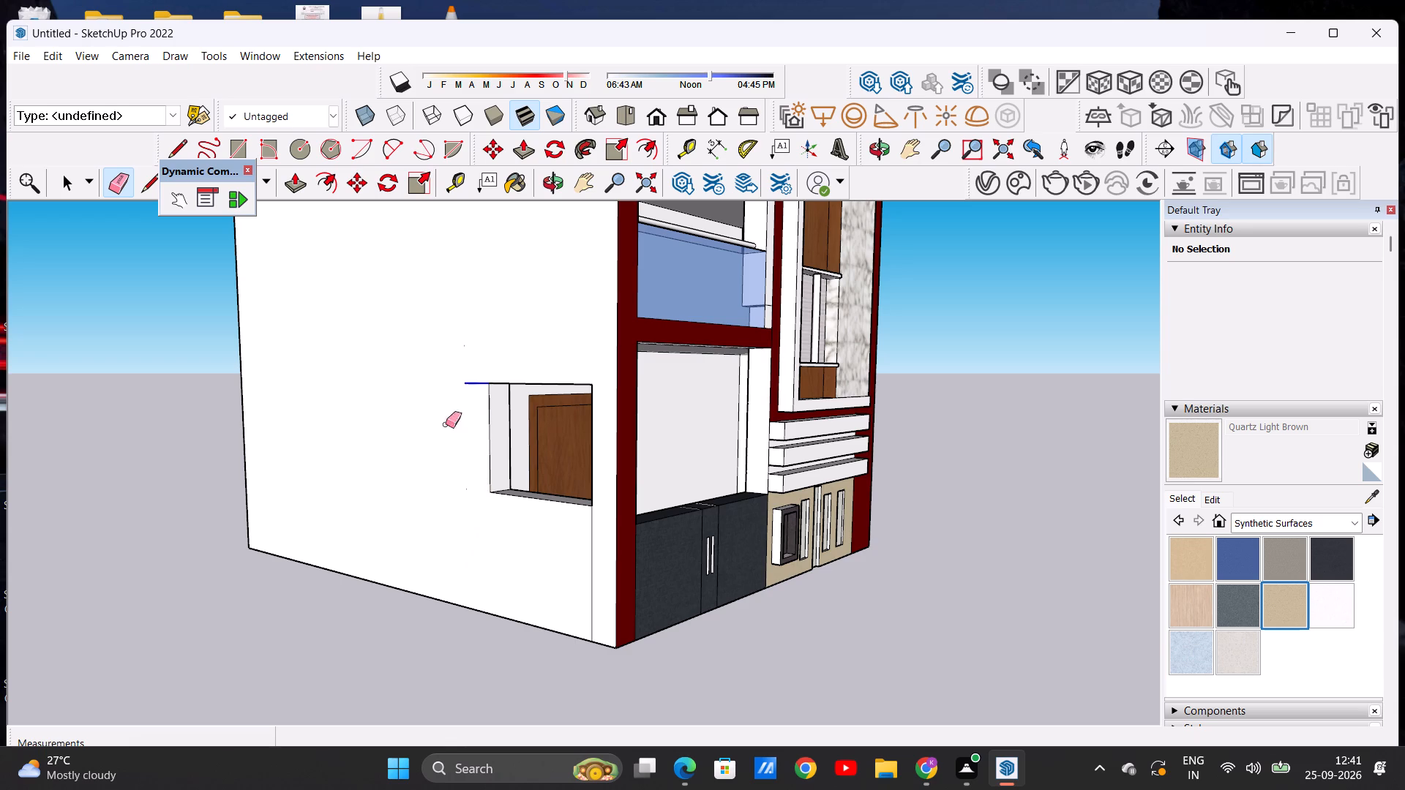
{"action": "left_click", "coordinate": [592, 541]}
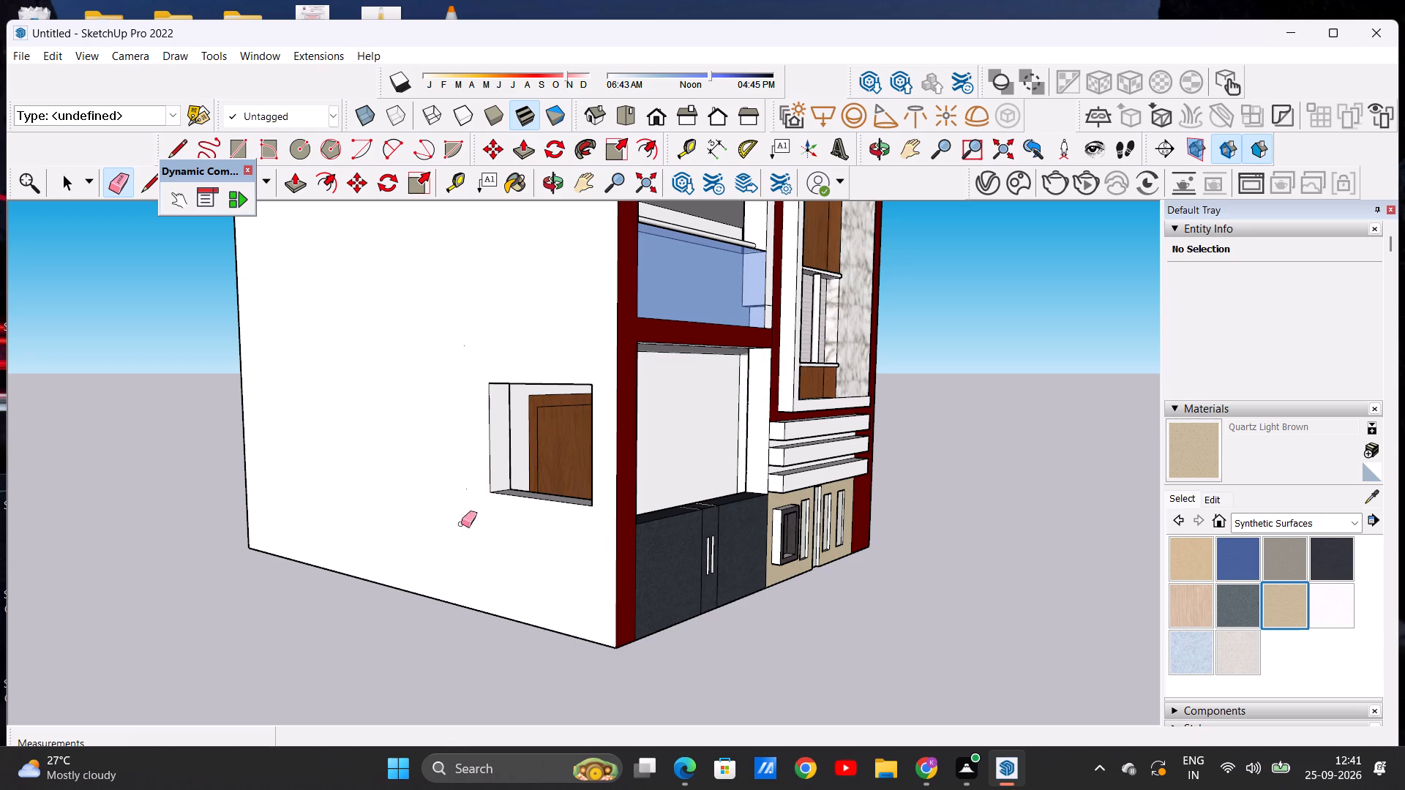
Erase the vertical dividing line on the ground and upper storeys of the opposite side wall.
{"action": "scroll", "coordinate": [450, 469], "scroll_direction": "down", "scroll_amount": 7}
{"action": "scroll", "coordinate": [485, 469], "scroll_direction": "up", "scroll_amount": 6}
{"action": "scroll", "coordinate": [493, 489], "scroll_direction": "down", "scroll_amount": 9}
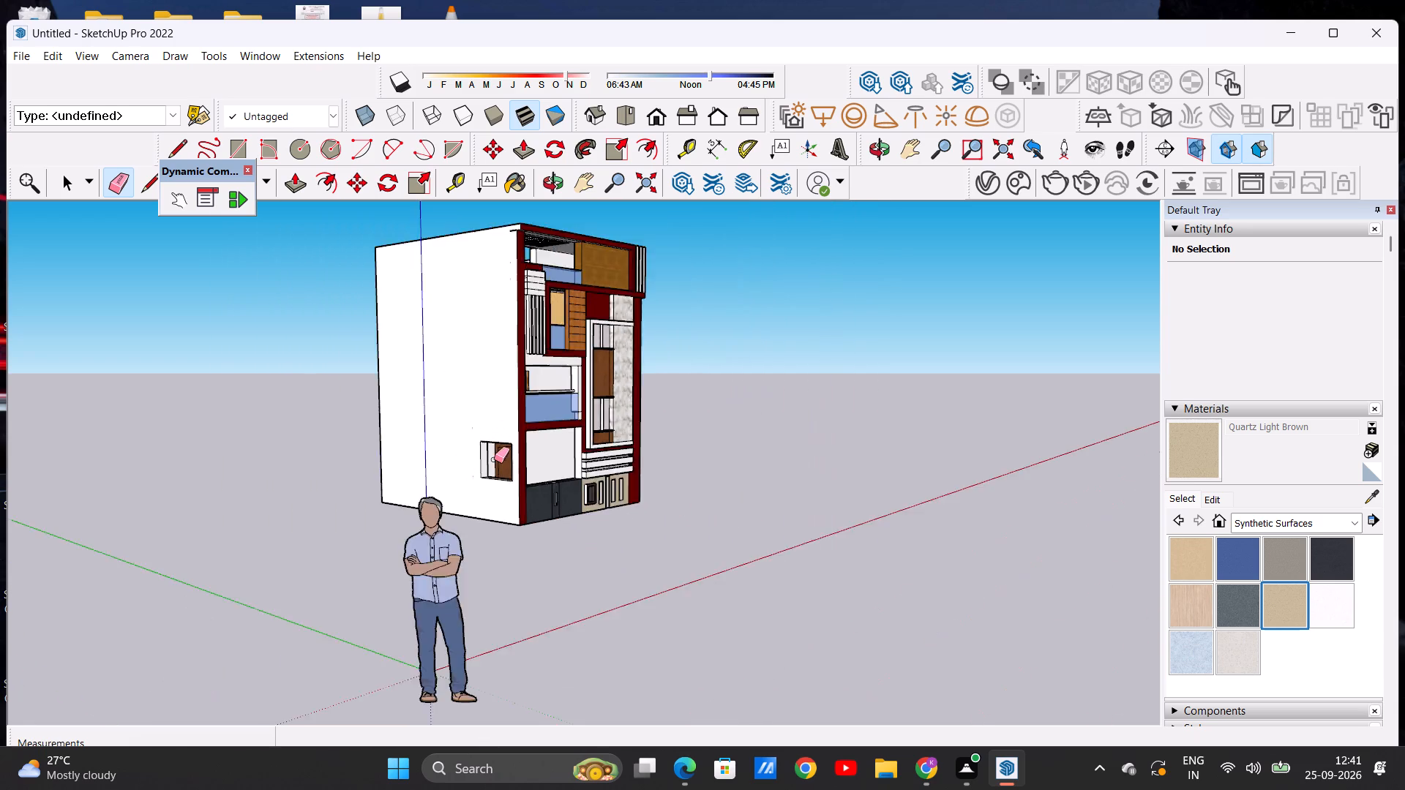
{"action": "scroll", "coordinate": [494, 459], "scroll_direction": "down", "scroll_amount": 6}
{"action": "middle_click_drag", "start_coordinate": [760, 422], "coordinate": [328, 436]}
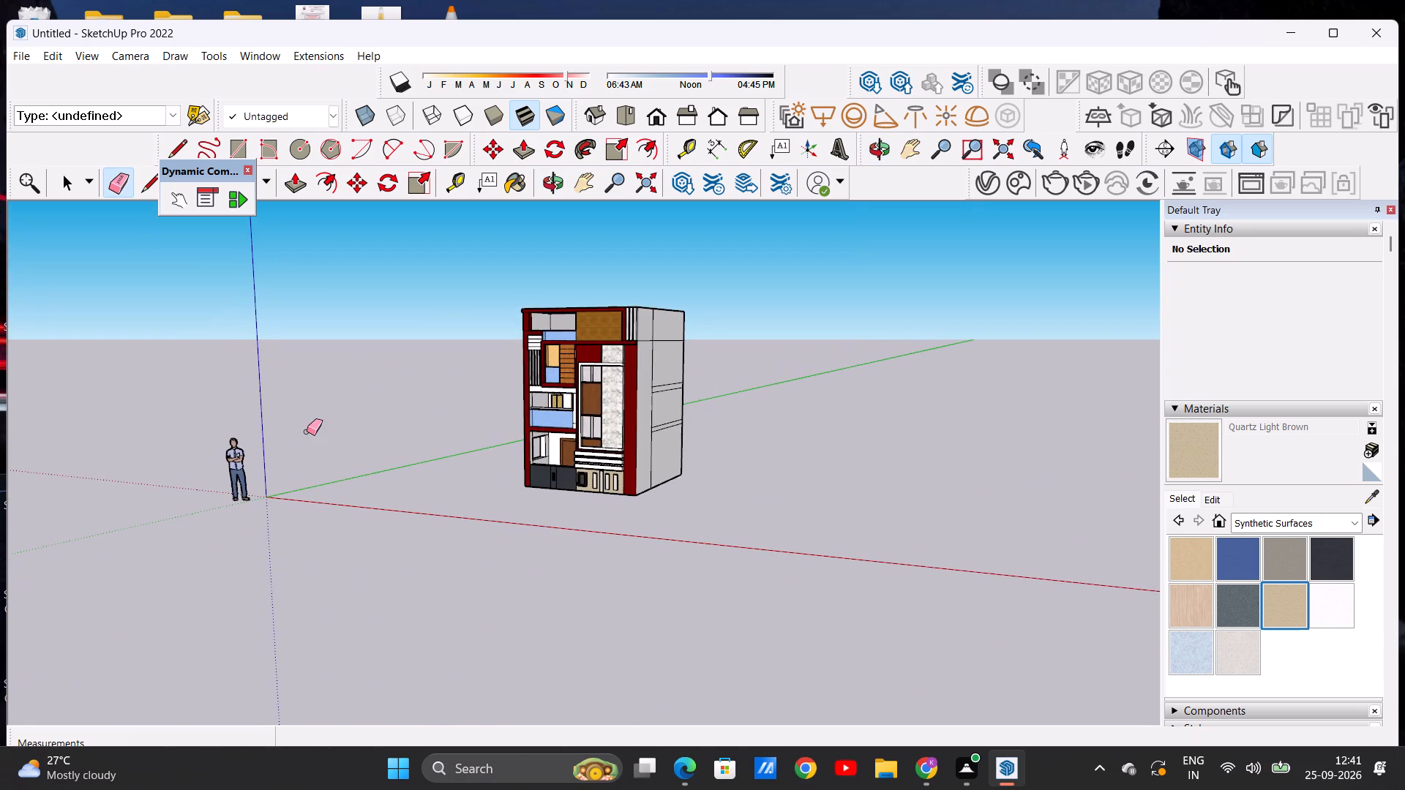
{"action": "scroll", "coordinate": [739, 459], "scroll_direction": "up", "scroll_amount": 5}
{"action": "middle_click_drag", "start_coordinate": [722, 468], "coordinate": [555, 482]}
{"action": "scroll", "coordinate": [702, 446], "scroll_direction": "up", "scroll_amount": 6}
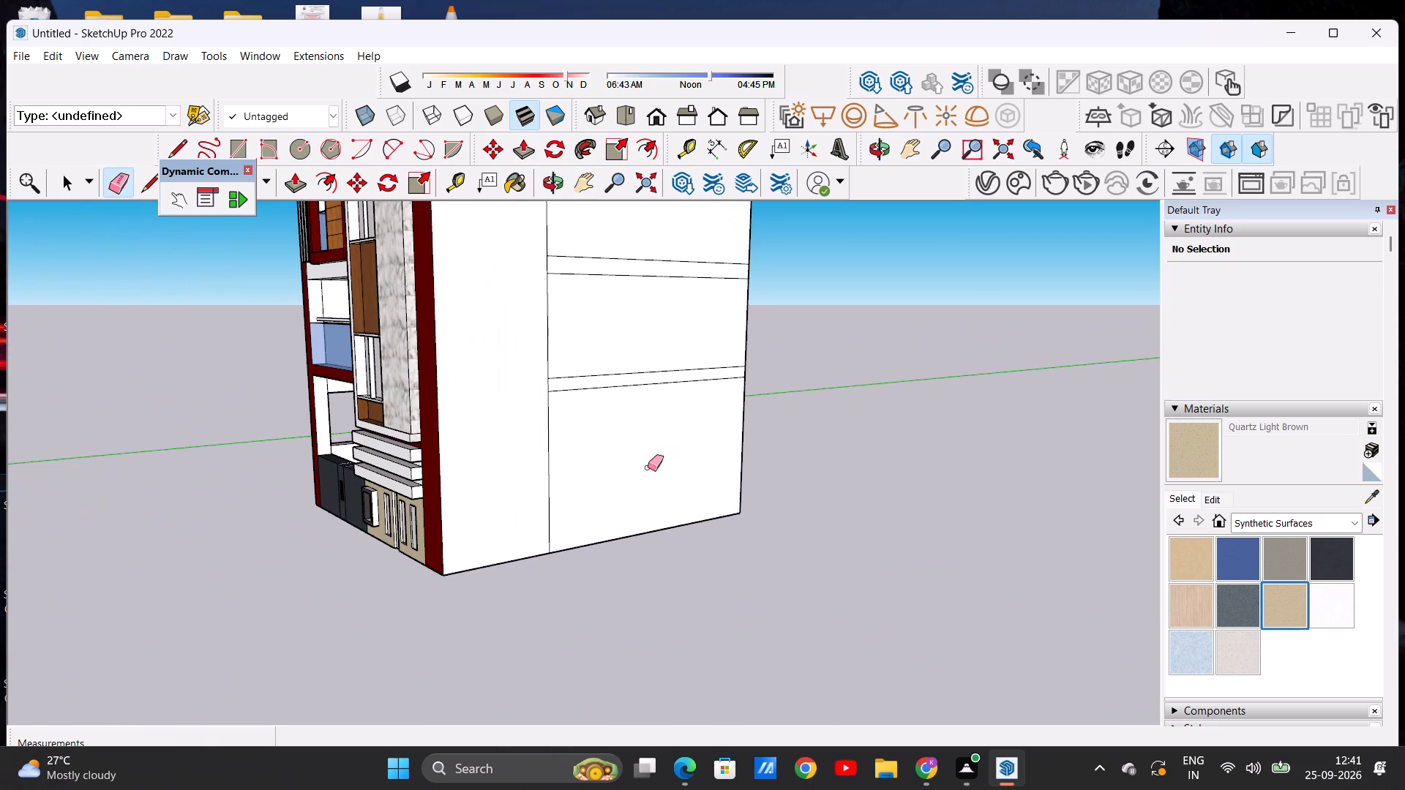
{"action": "left_click", "coordinate": [549, 471]}
{"action": "scroll", "coordinate": [547, 484], "scroll_direction": "down", "scroll_amount": 7}
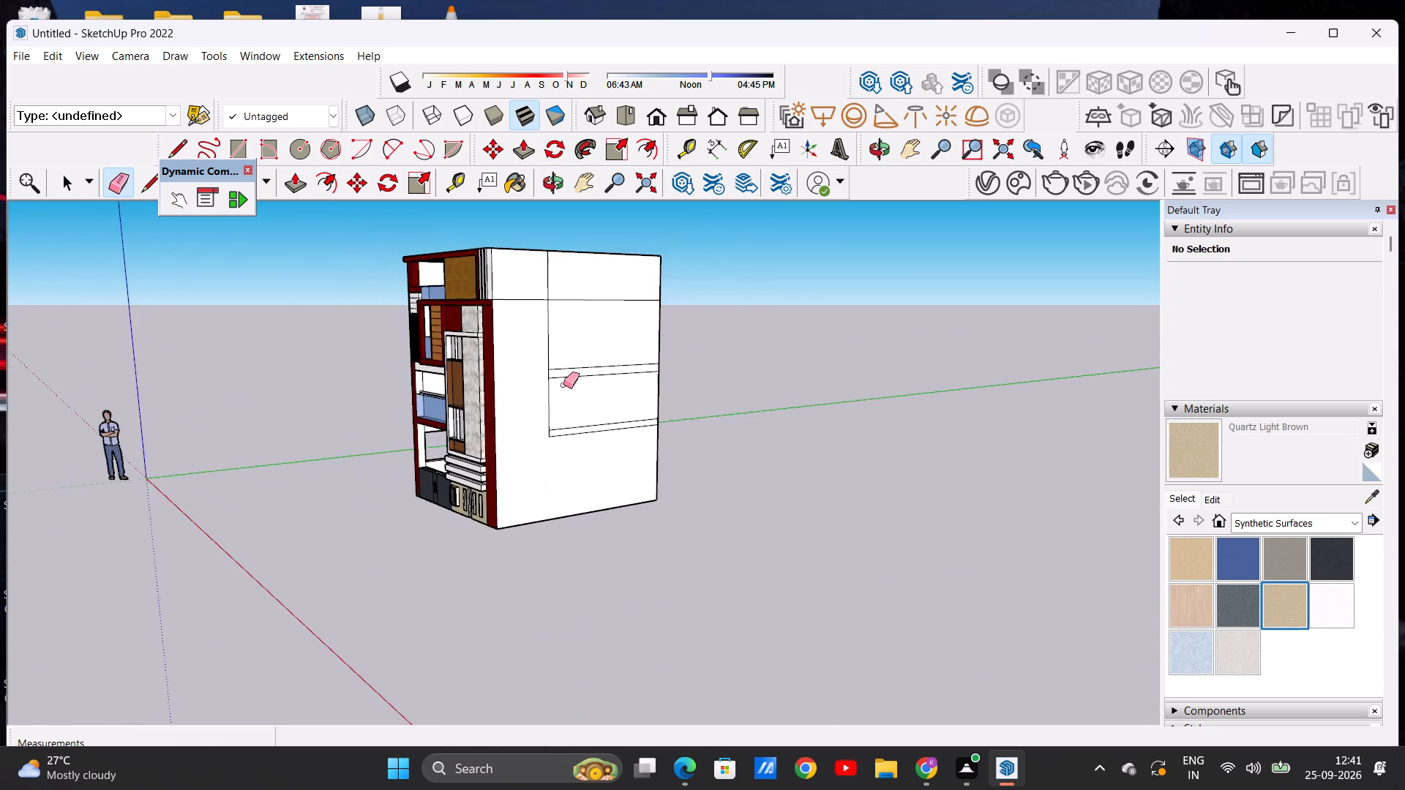
{"action": "scroll", "coordinate": [566, 373], "scroll_direction": "up", "scroll_amount": 10}
{"action": "left_click", "coordinate": [539, 340]}
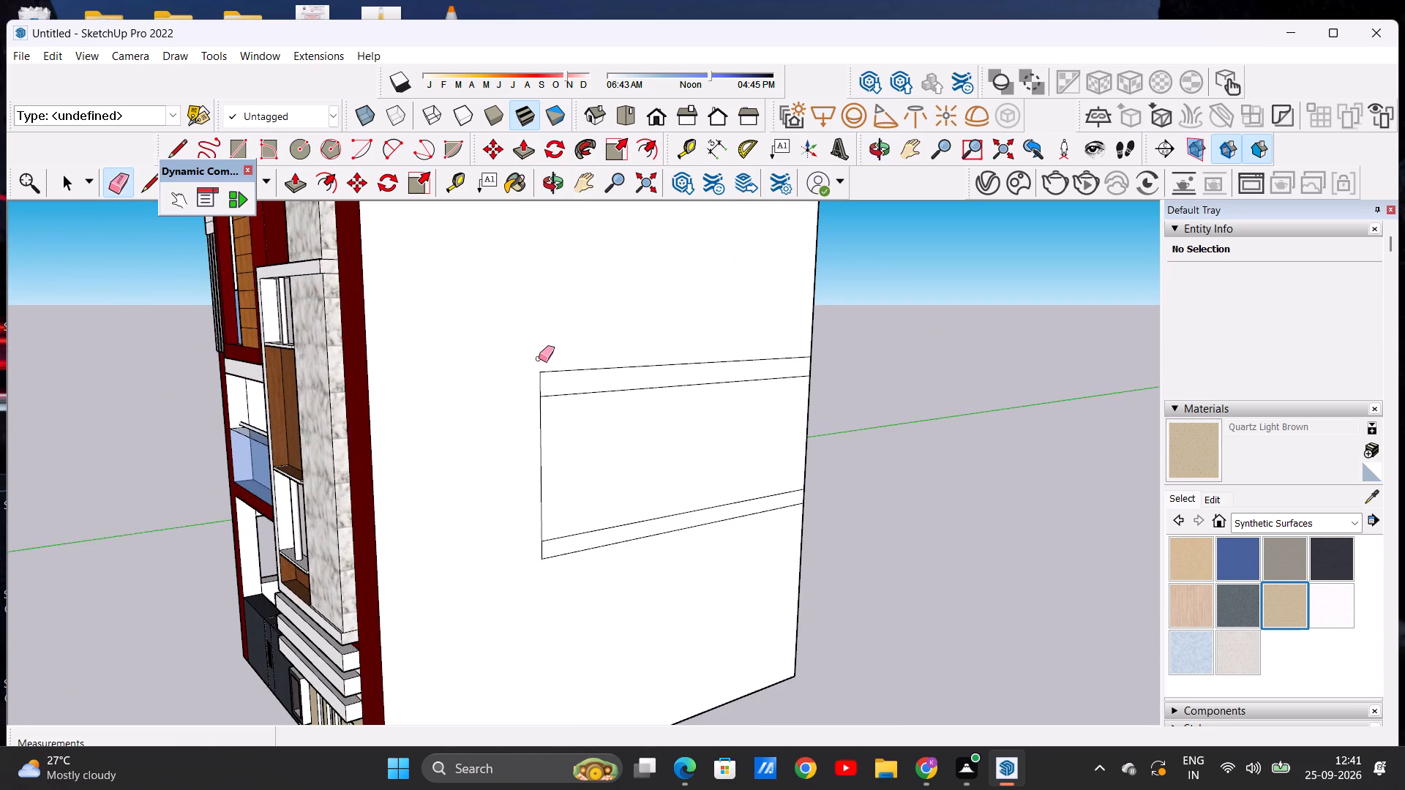
Erase the upper floor-band lines and the vertical segments between the bands on the opposite side wall.
{"action": "left_click_drag", "start_coordinate": [580, 358], "coordinate": [598, 401]}
{"action": "left_click_drag", "start_coordinate": [530, 440], "coordinate": [577, 431]}
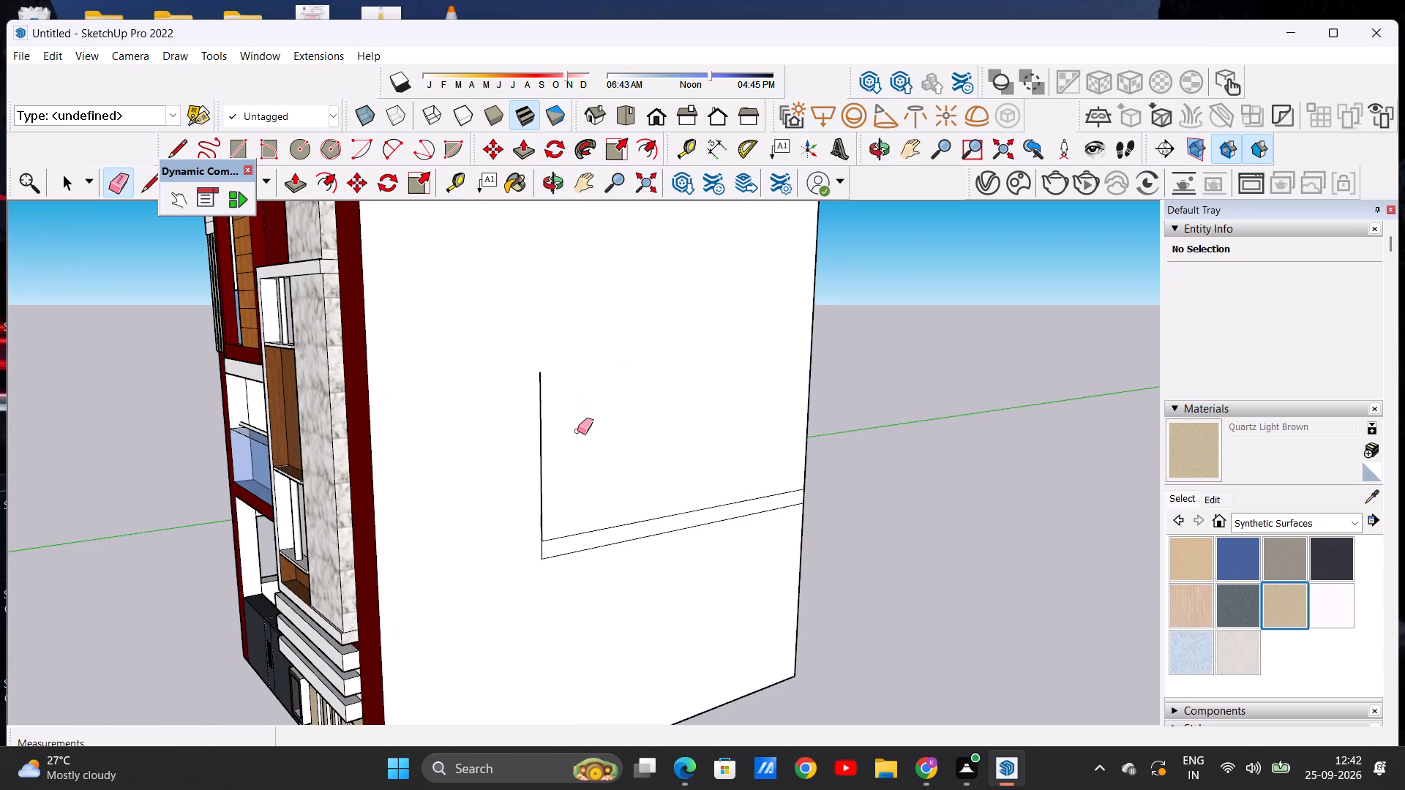
{"action": "left_click_drag", "start_coordinate": [558, 430], "coordinate": [526, 448]}
{"action": "scroll", "coordinate": [546, 412], "scroll_direction": "up", "scroll_amount": 6}
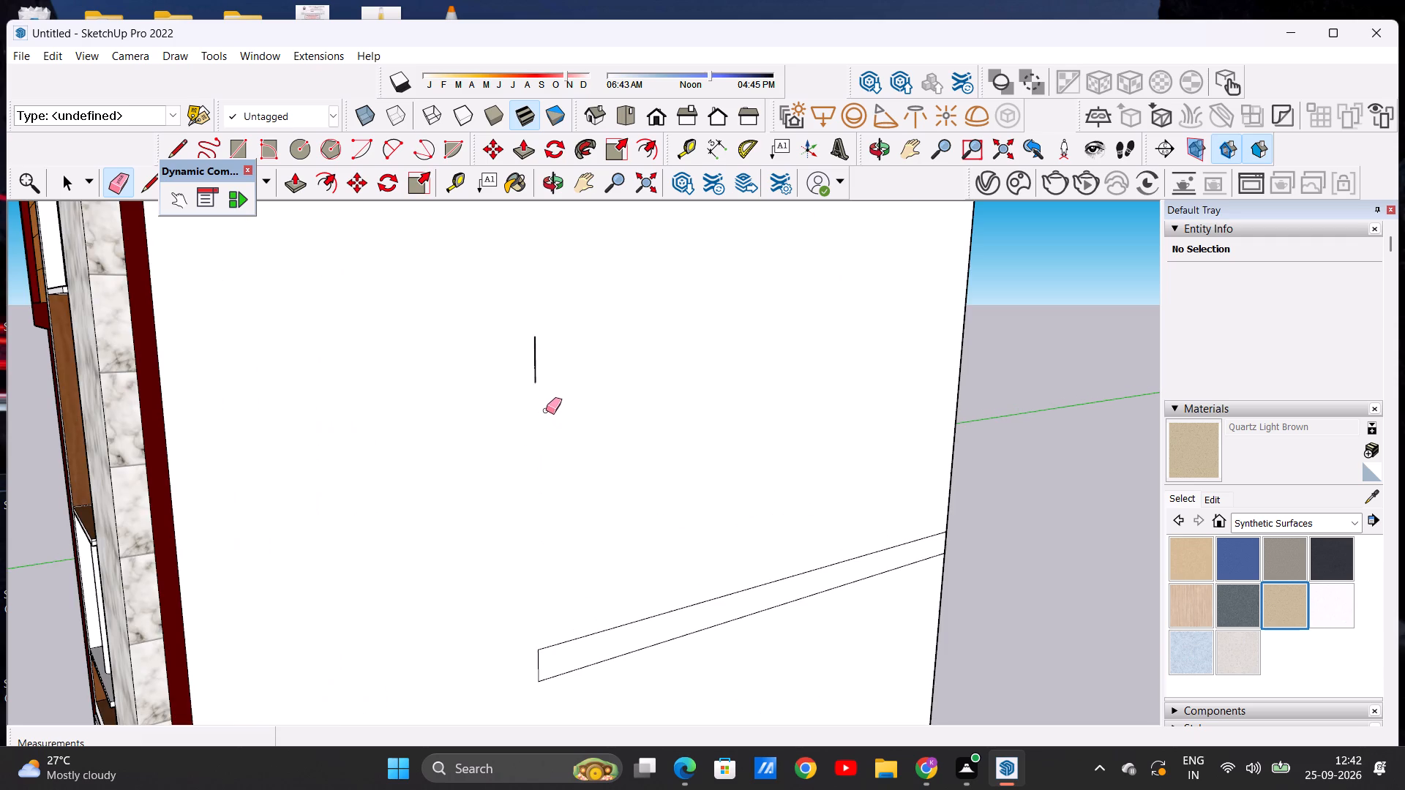
{"action": "left_click_drag", "start_coordinate": [521, 372], "coordinate": [561, 361]}
Erase the lower floor-band lines and their short vertical end segment on the opposite side wall.
{"action": "scroll", "coordinate": [596, 327], "scroll_direction": "down", "scroll_amount": 8}
{"action": "left_click_drag", "start_coordinate": [641, 432], "coordinate": [649, 515]}
{"action": "scroll", "coordinate": [594, 502], "scroll_direction": "down", "scroll_amount": 4}
{"action": "scroll", "coordinate": [574, 492], "scroll_direction": "up", "scroll_amount": 6}
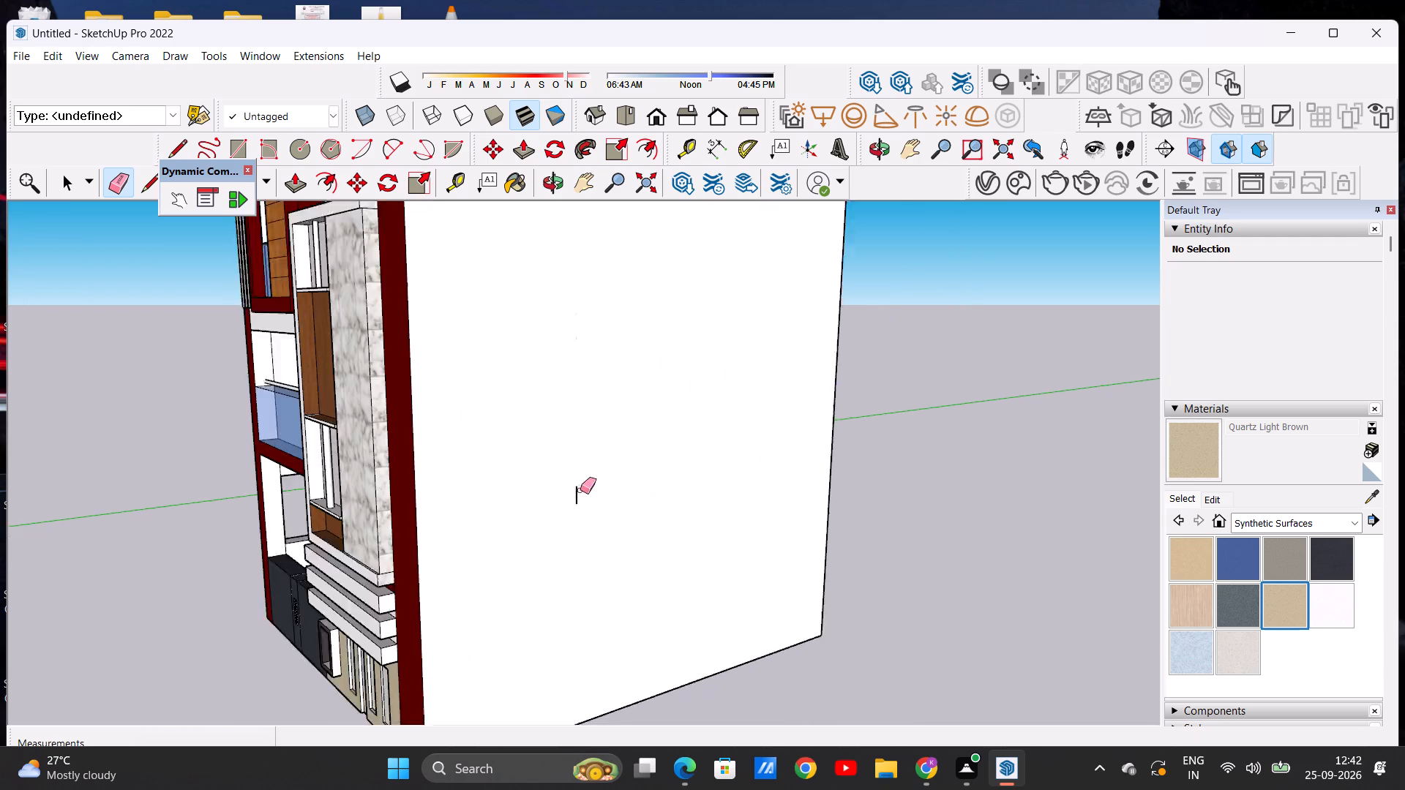
{"action": "scroll", "coordinate": [580, 490], "scroll_direction": "up", "scroll_amount": 2}
{"action": "left_click_drag", "start_coordinate": [565, 509], "coordinate": [606, 500]}
Erase the vertical and horizontal dividing lines on the top storey of the opposite side wall.
{"action": "scroll", "coordinate": [528, 528], "scroll_direction": "down", "scroll_amount": 15}
{"action": "scroll", "coordinate": [509, 360], "scroll_direction": "up", "scroll_amount": 13}
{"action": "left_click_drag", "start_coordinate": [522, 387], "coordinate": [607, 383]}
{"action": "left_click_drag", "start_coordinate": [610, 394], "coordinate": [623, 486]}
{"action": "scroll", "coordinate": [544, 456], "scroll_direction": "down", "scroll_amount": 2}
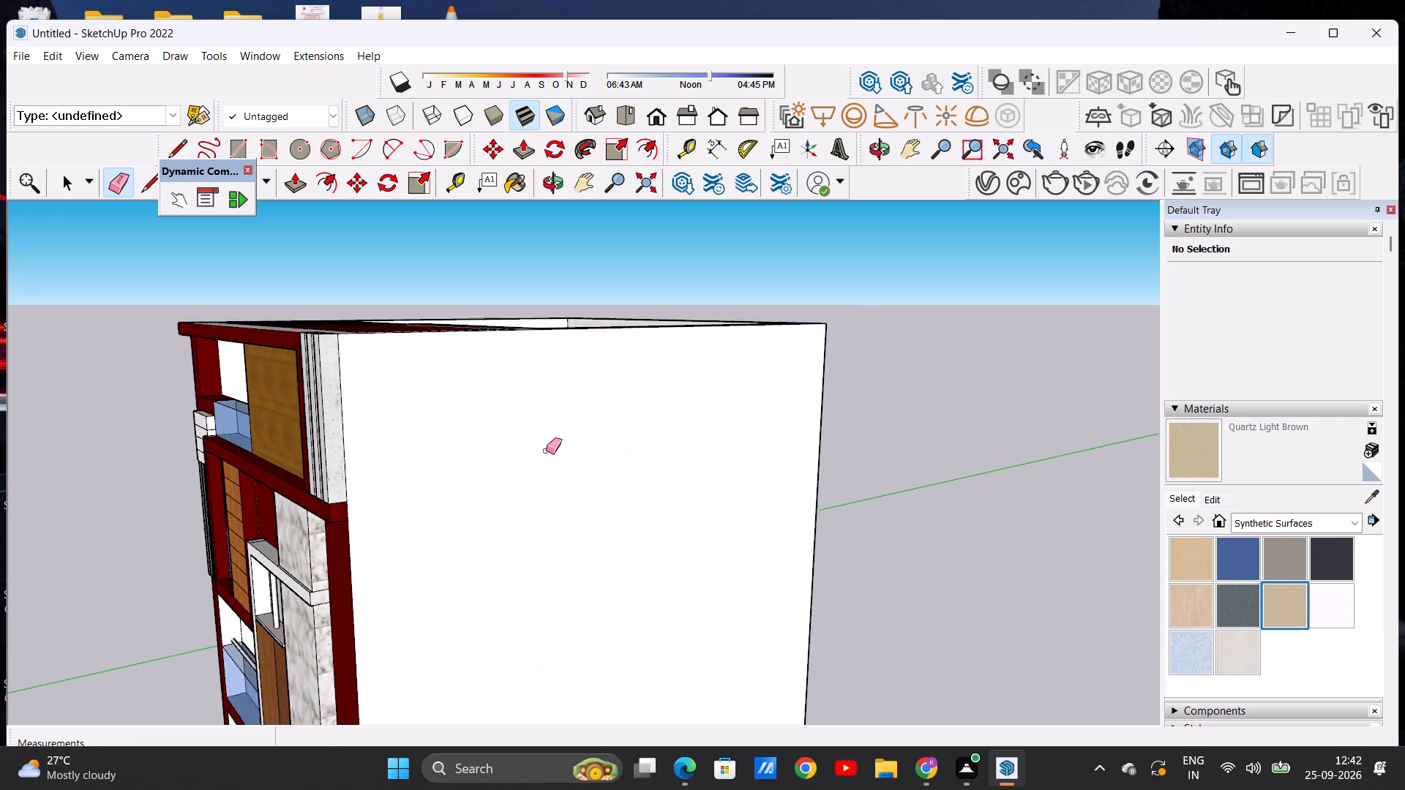
Erase all the horizontal floor lines across the rear wall.
{"action": "scroll", "coordinate": [546, 451], "scroll_direction": "down", "scroll_amount": 4}
{"action": "middle_click_drag", "start_coordinate": [703, 470], "coordinate": [319, 405]}
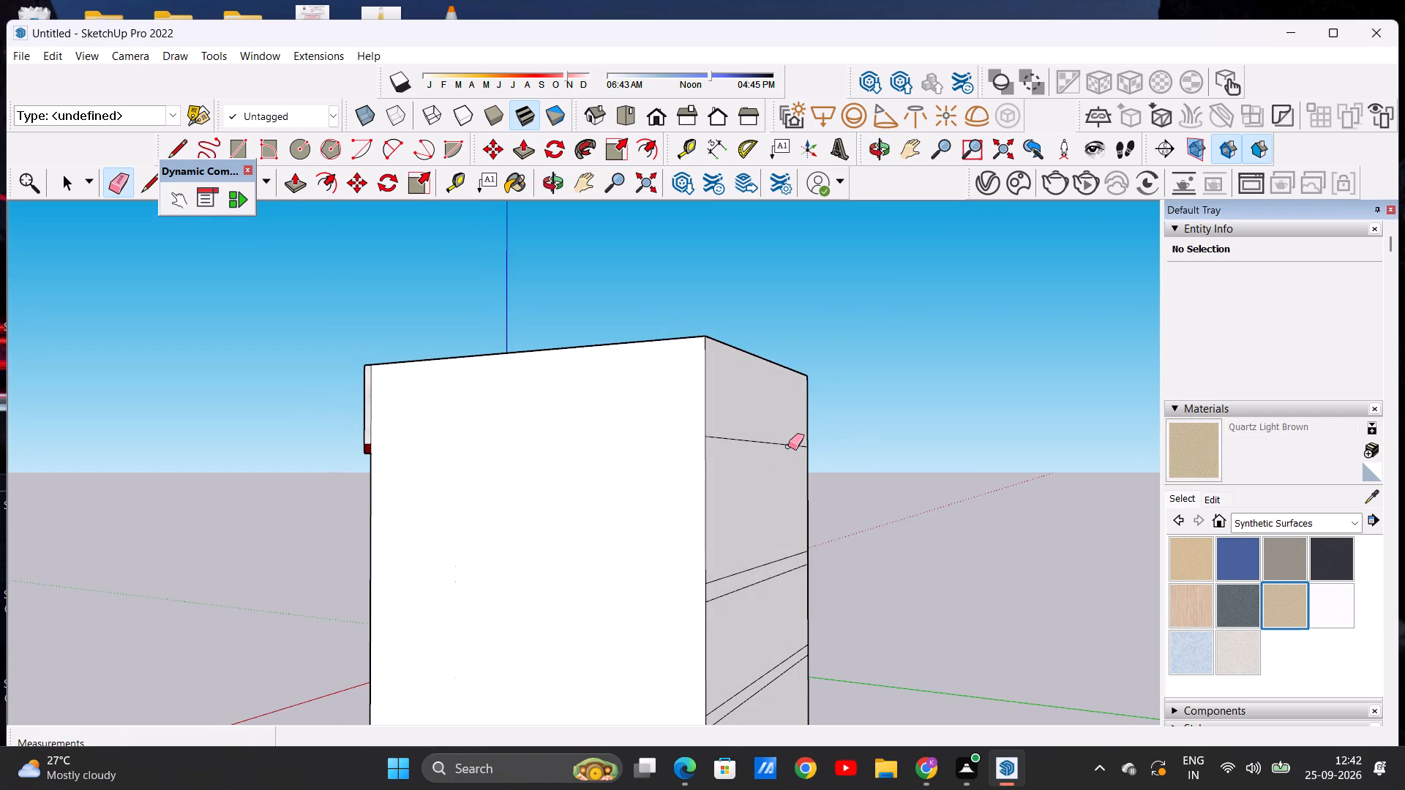
{"action": "left_click_drag", "start_coordinate": [753, 430], "coordinate": [760, 593]}
{"action": "scroll", "coordinate": [683, 433], "scroll_direction": "down", "scroll_amount": 5}
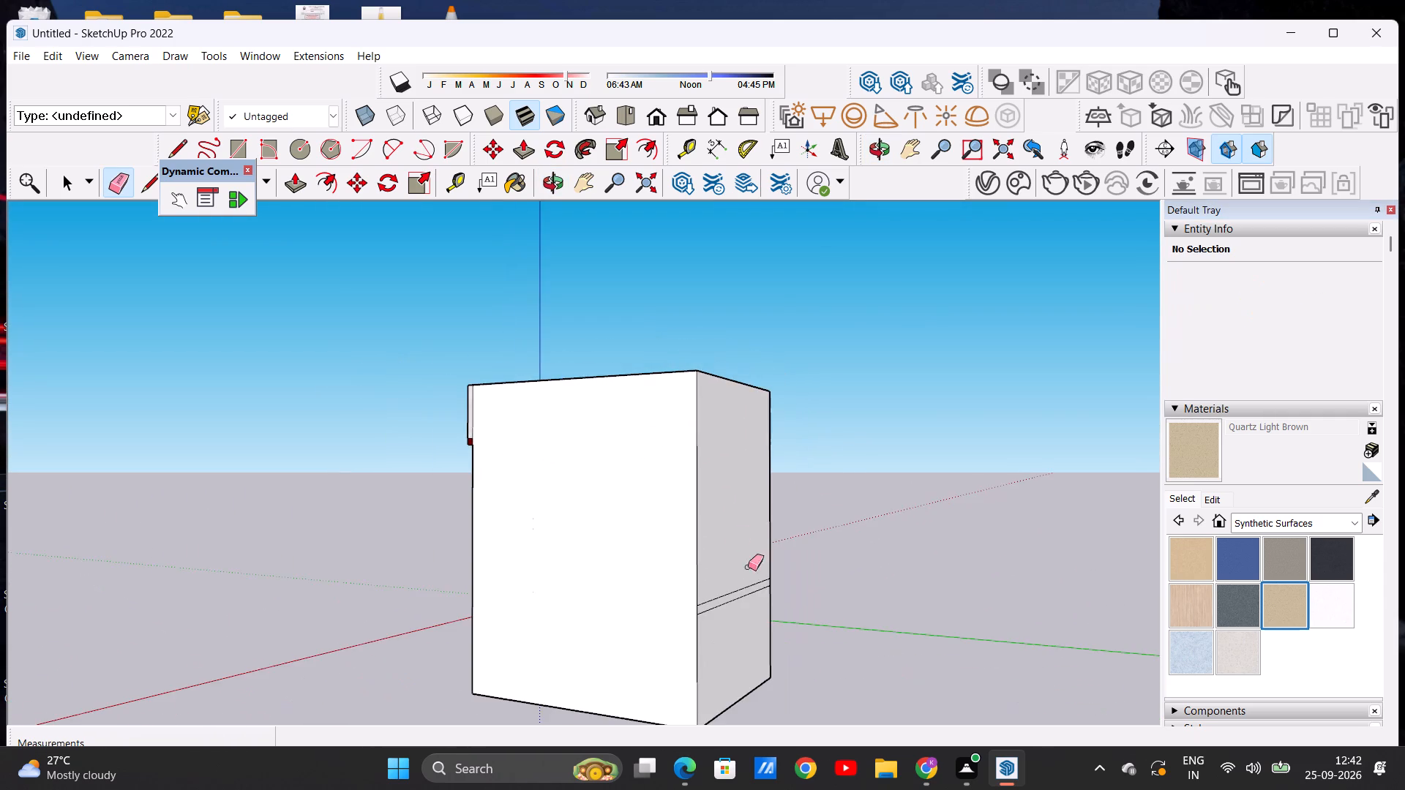
{"action": "scroll", "coordinate": [756, 592], "scroll_direction": "up", "scroll_amount": 6}
{"action": "left_click_drag", "start_coordinate": [712, 575], "coordinate": [724, 631]}
{"action": "scroll", "coordinate": [738, 541], "scroll_direction": "down", "scroll_amount": 10}
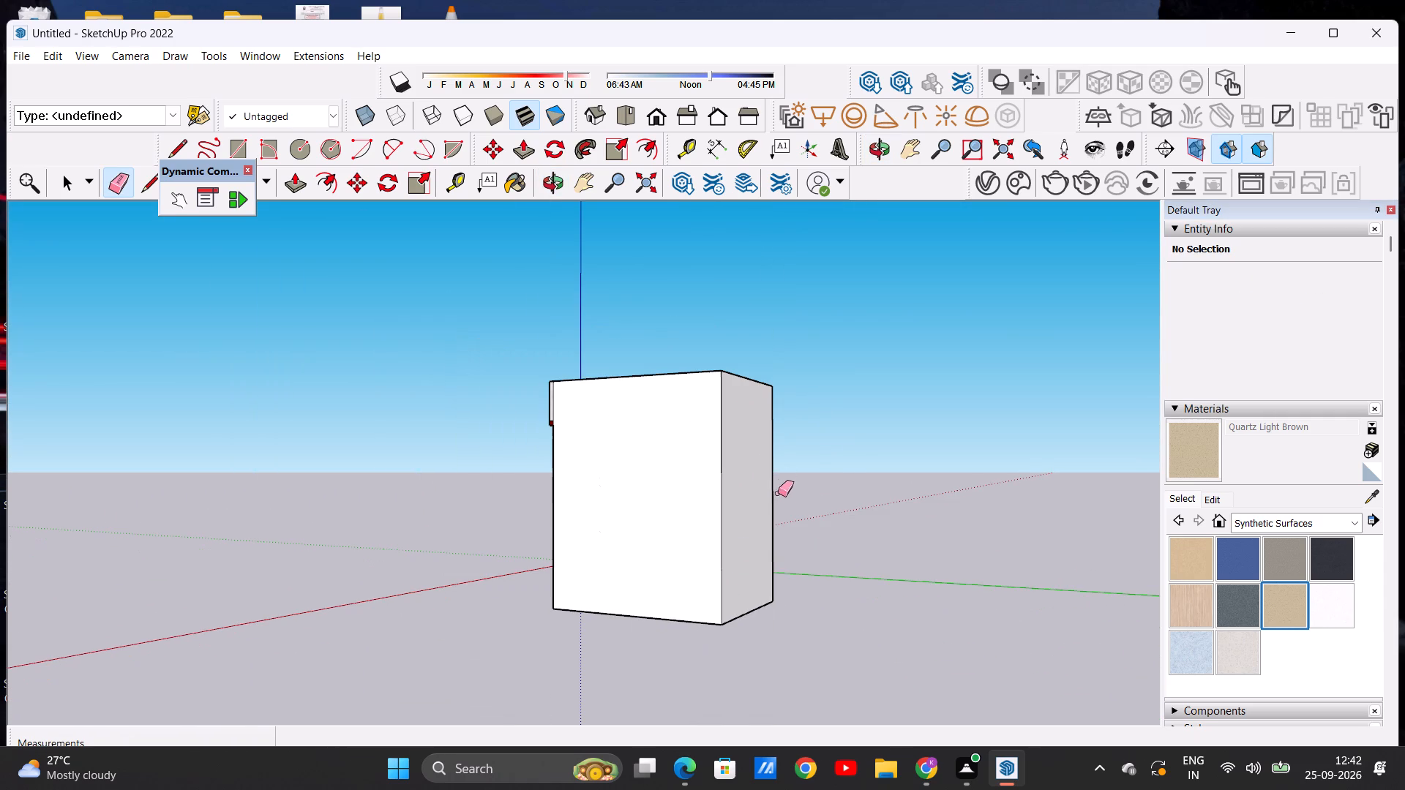
{"action": "key", "text": "space"}
Examine the house from the front and from above after the wall clean-up.
{"action": "middle_click_drag", "start_coordinate": [596, 509], "coordinate": [1095, 490]}
{"action": "middle_click_drag", "start_coordinate": [503, 489], "coordinate": [699, 513]}
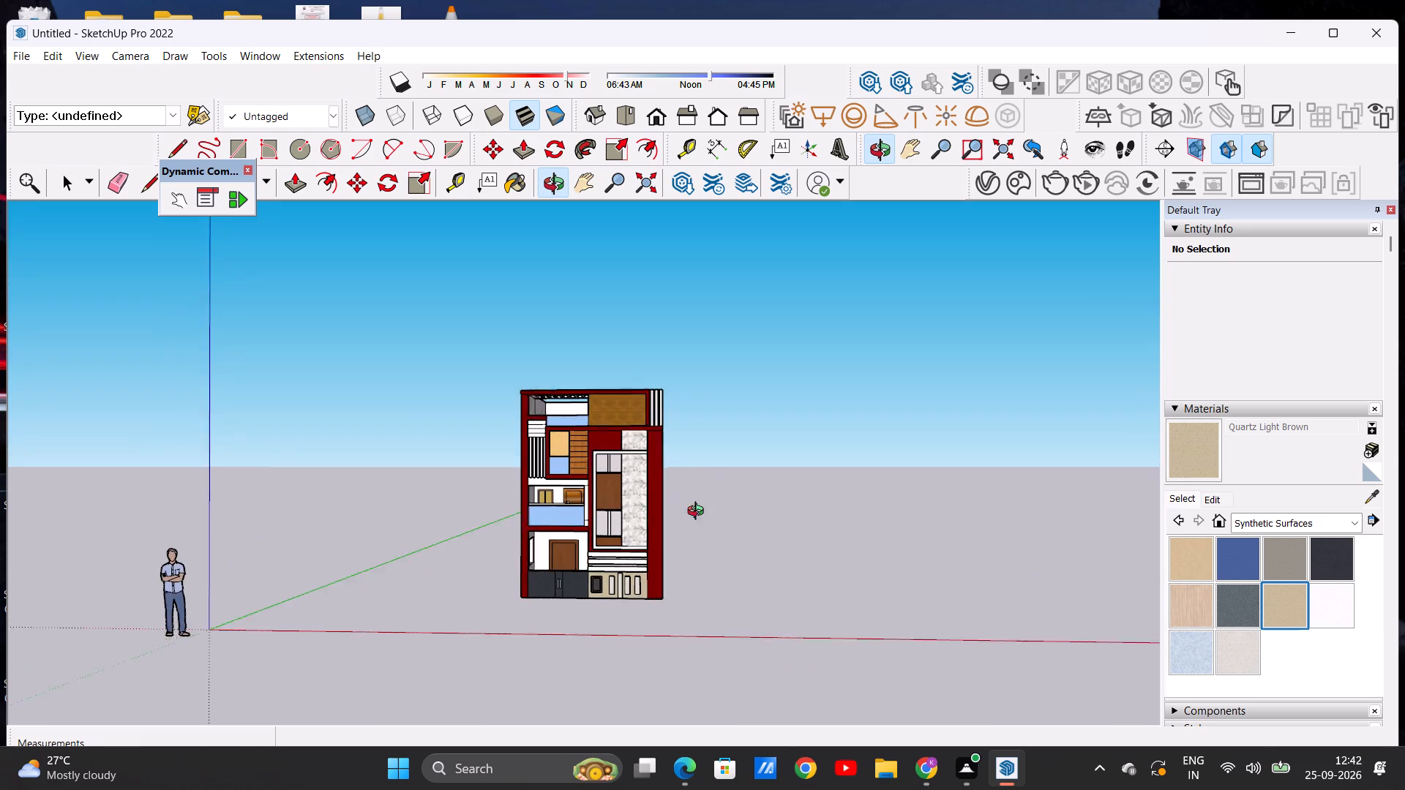
{"action": "middle_click_drag", "start_coordinate": [699, 513], "coordinate": [702, 513]}
{"action": "scroll", "coordinate": [557, 370], "scroll_direction": "up", "scroll_amount": 7}
{"action": "middle_click_drag", "start_coordinate": [571, 481], "coordinate": [592, 435]}
{"action": "middle_click_drag", "start_coordinate": [593, 457], "coordinate": [579, 568]}
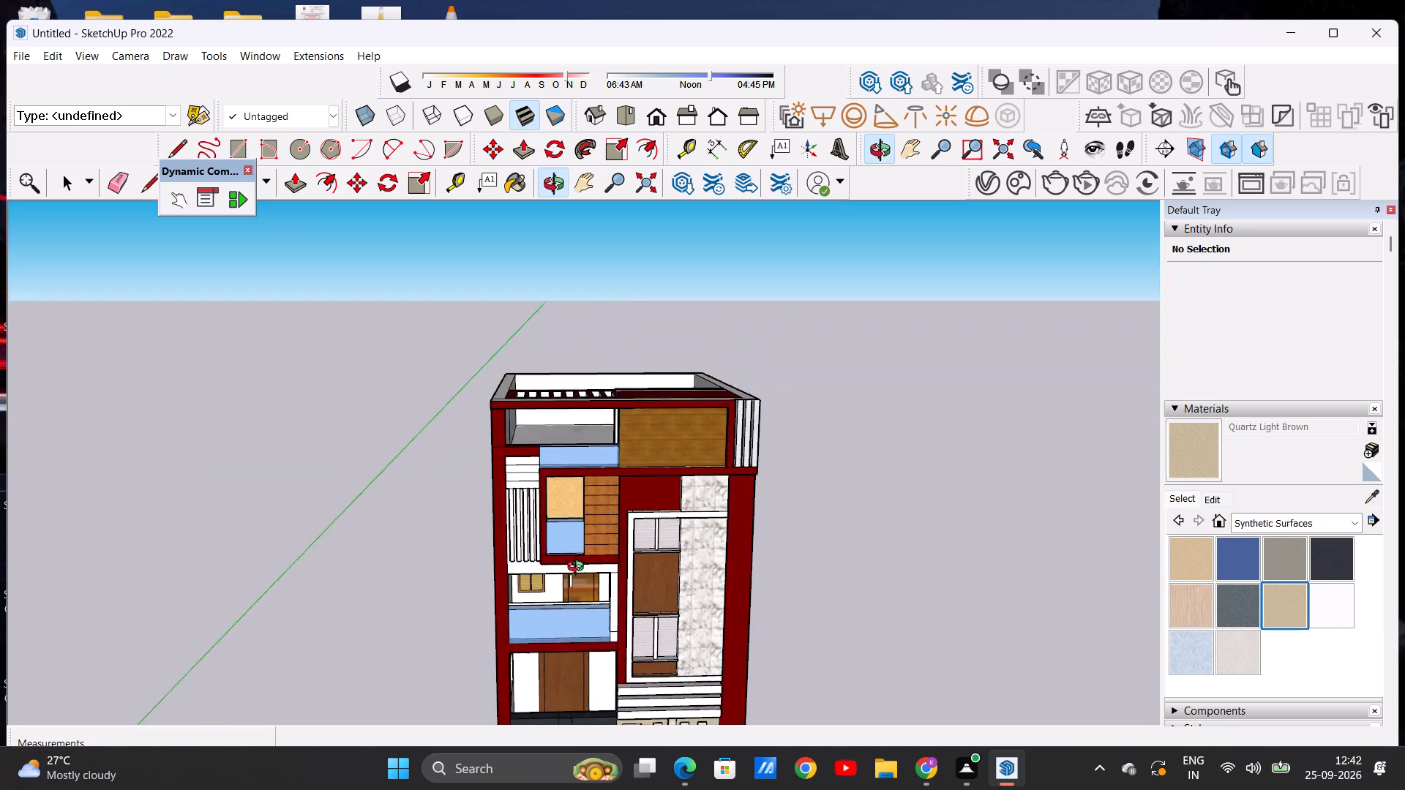
{"action": "middle_click_drag", "start_coordinate": [579, 568], "coordinate": [653, 345]}
{"action": "middle_click_drag", "start_coordinate": [653, 345], "coordinate": [531, 513]}
{"action": "scroll", "coordinate": [568, 486], "scroll_direction": "down", "scroll_amount": 5}
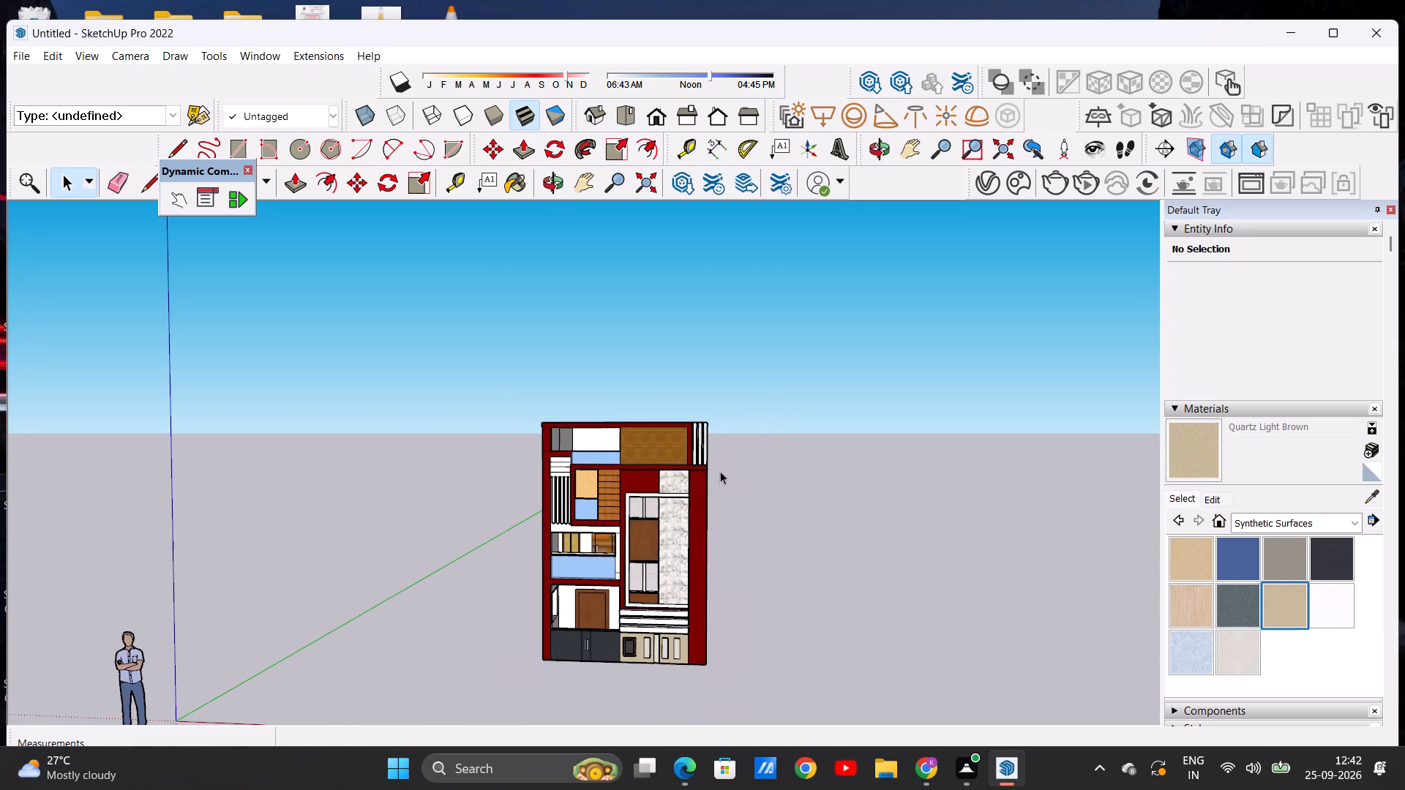
Paint the two plain side walls and the rear wall of the house with the Quartz Light Brown material.
{"action": "left_click", "coordinate": [1296, 598]}
{"action": "scroll", "coordinate": [561, 478], "scroll_direction": "up", "scroll_amount": 4}
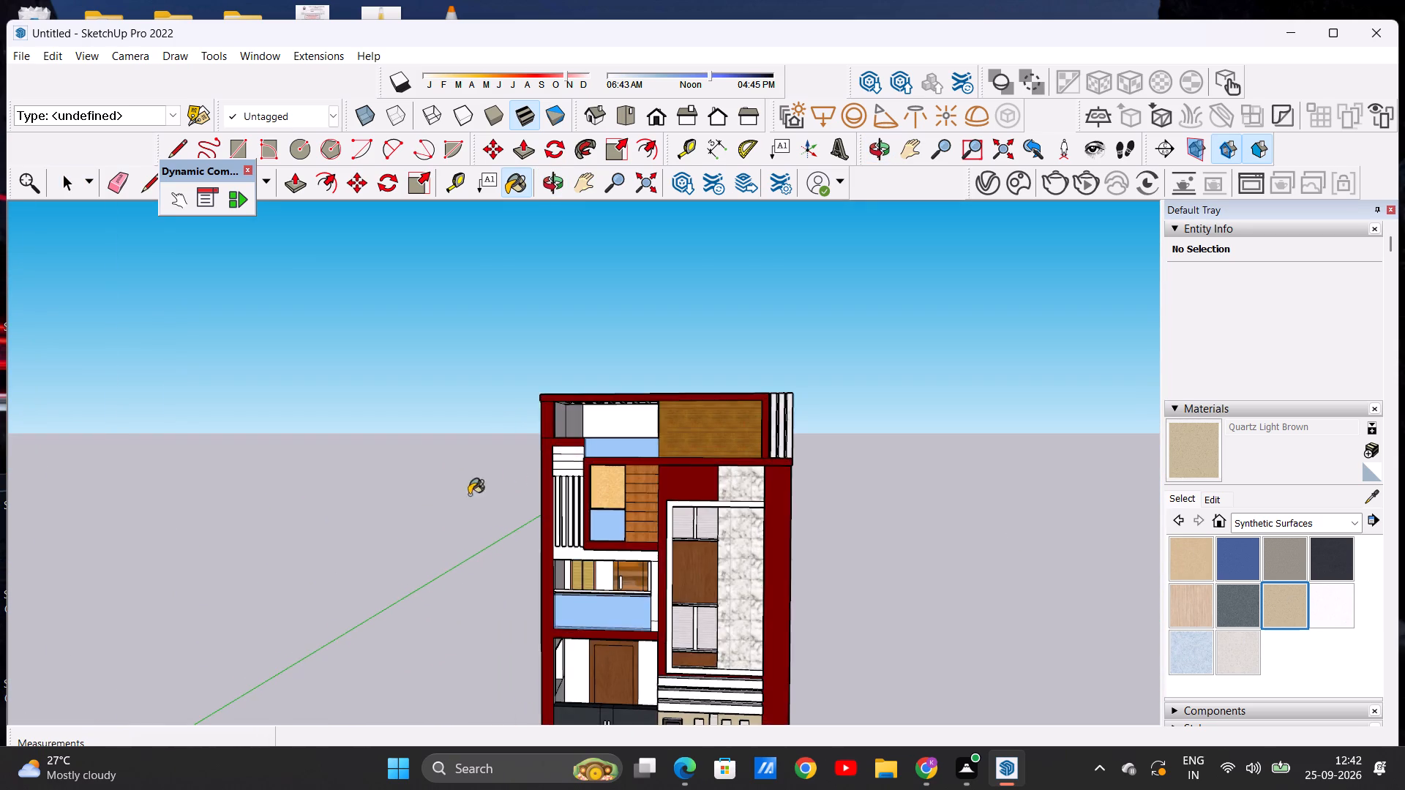
{"action": "middle_click_drag", "start_coordinate": [468, 494], "coordinate": [629, 494]}
{"action": "left_click", "coordinate": [536, 495]}
{"action": "middle_click_drag", "start_coordinate": [438, 517], "coordinate": [787, 518]}
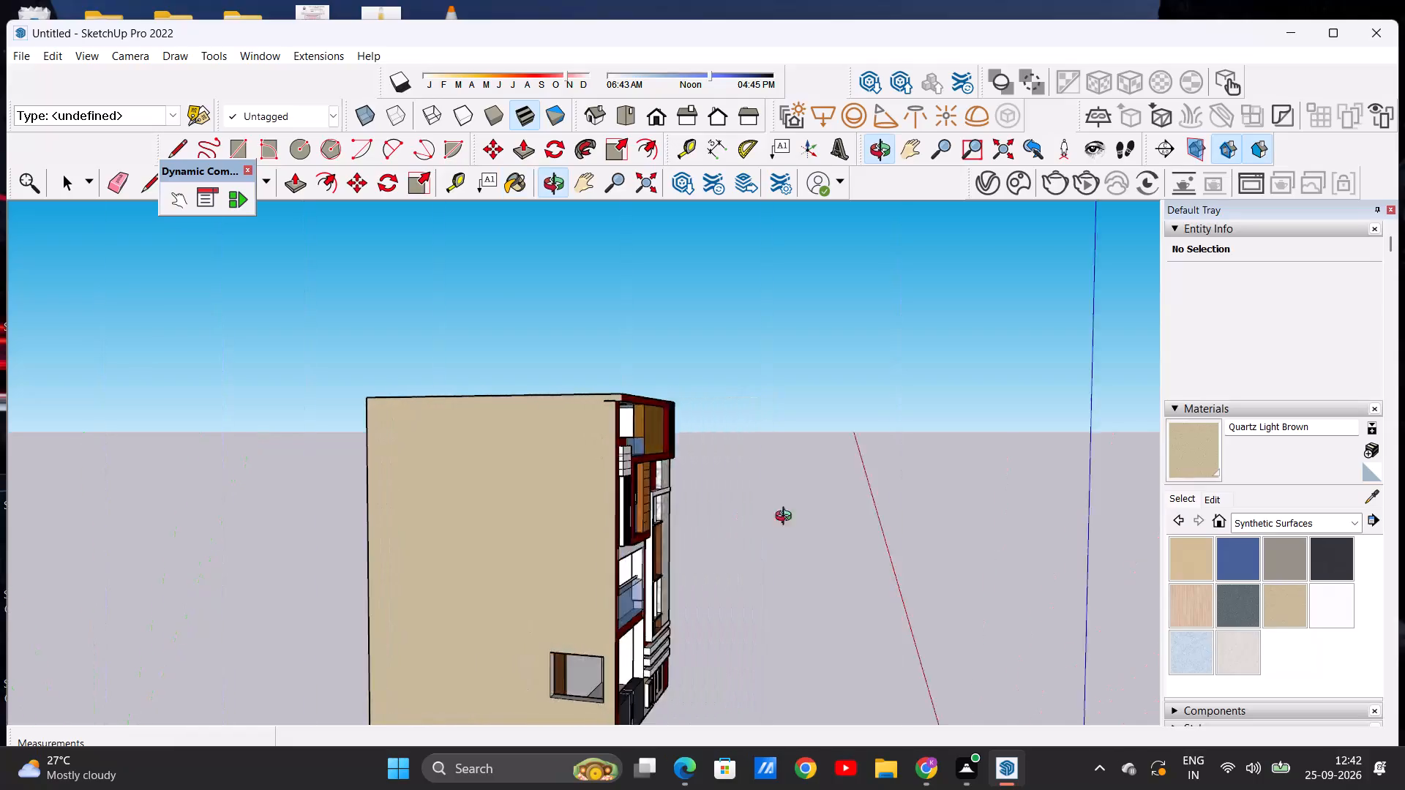
{"action": "middle_click_drag", "start_coordinate": [787, 518], "coordinate": [844, 518]}
{"action": "middle_click_drag", "start_coordinate": [218, 523], "coordinate": [584, 521]}
{"action": "left_click", "coordinate": [484, 531]}
{"action": "middle_click_drag", "start_coordinate": [288, 512], "coordinate": [298, 512]}
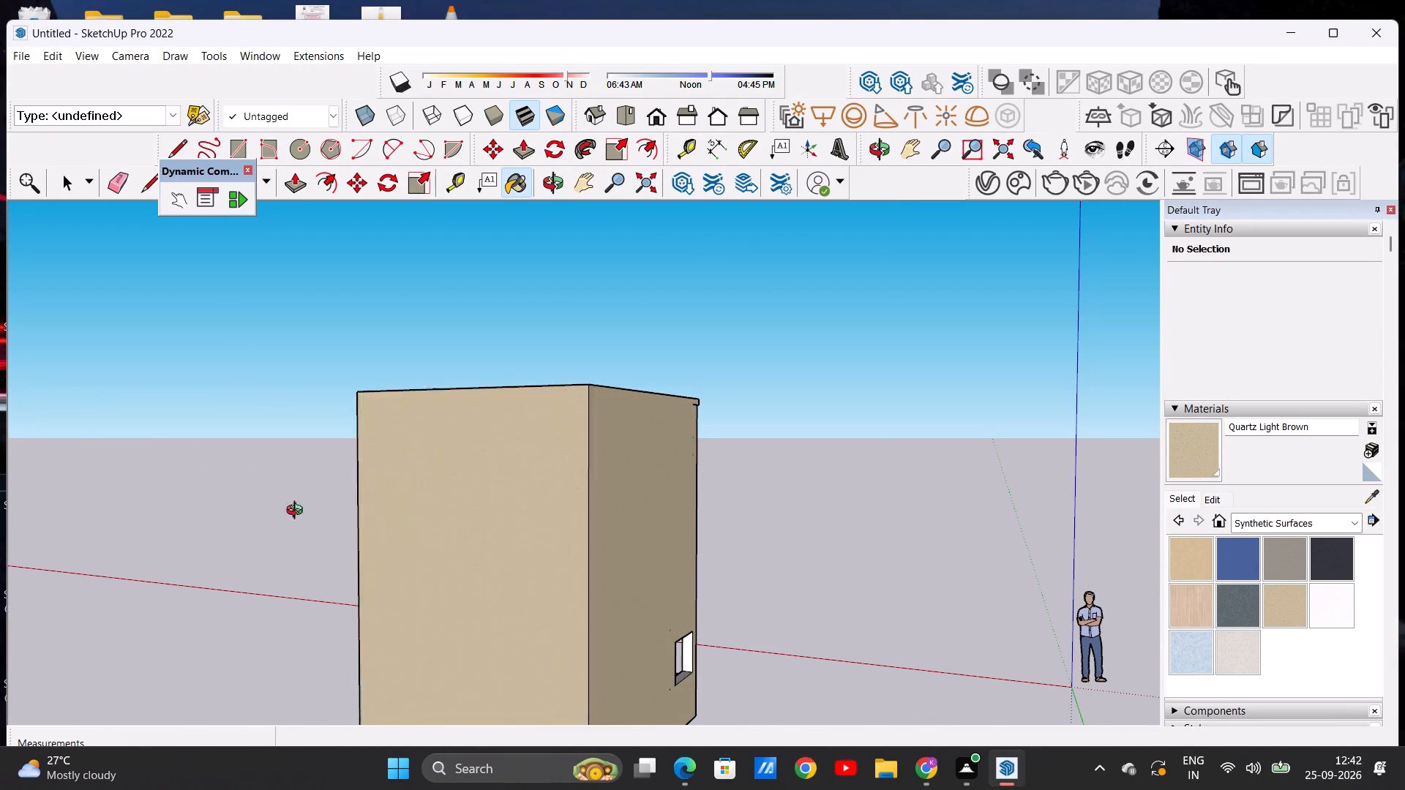
{"action": "middle_click_drag", "start_coordinate": [298, 512], "coordinate": [687, 512]}
{"action": "left_click", "coordinate": [634, 519]}
Paint the ground-floor porch's back wall around the brown door with Quartz Light Brown.
{"action": "middle_click_drag", "start_coordinate": [389, 524], "coordinate": [958, 497]}
{"action": "scroll", "coordinate": [761, 493], "scroll_direction": "down", "scroll_amount": 3}
{"action": "middle_click_drag", "start_coordinate": [471, 534], "coordinate": [707, 611]}
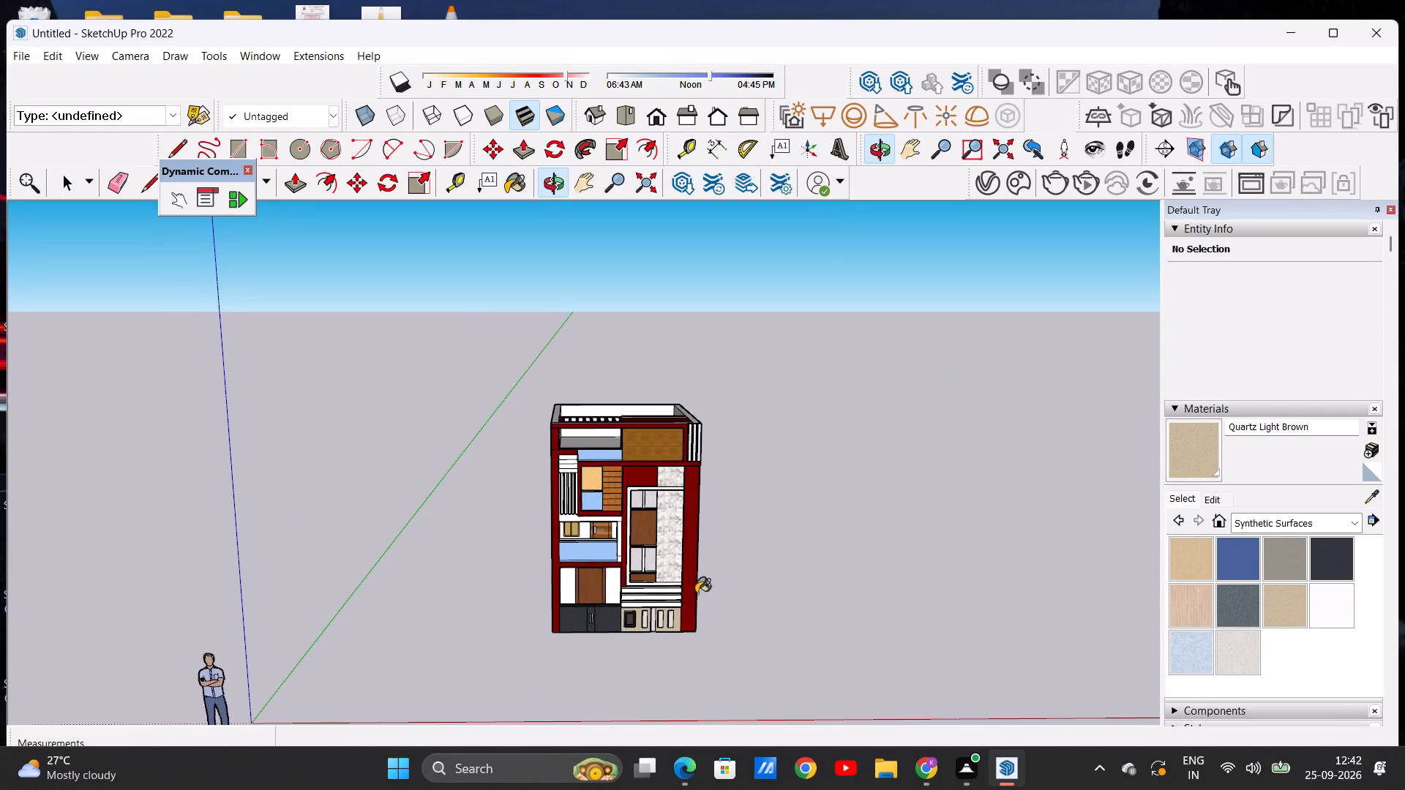
{"action": "scroll", "coordinate": [596, 609], "scroll_direction": "up", "scroll_amount": 5}
{"action": "middle_click_drag", "start_coordinate": [593, 625], "coordinate": [578, 561]}
{"action": "scroll", "coordinate": [577, 558], "scroll_direction": "up", "scroll_amount": 7}
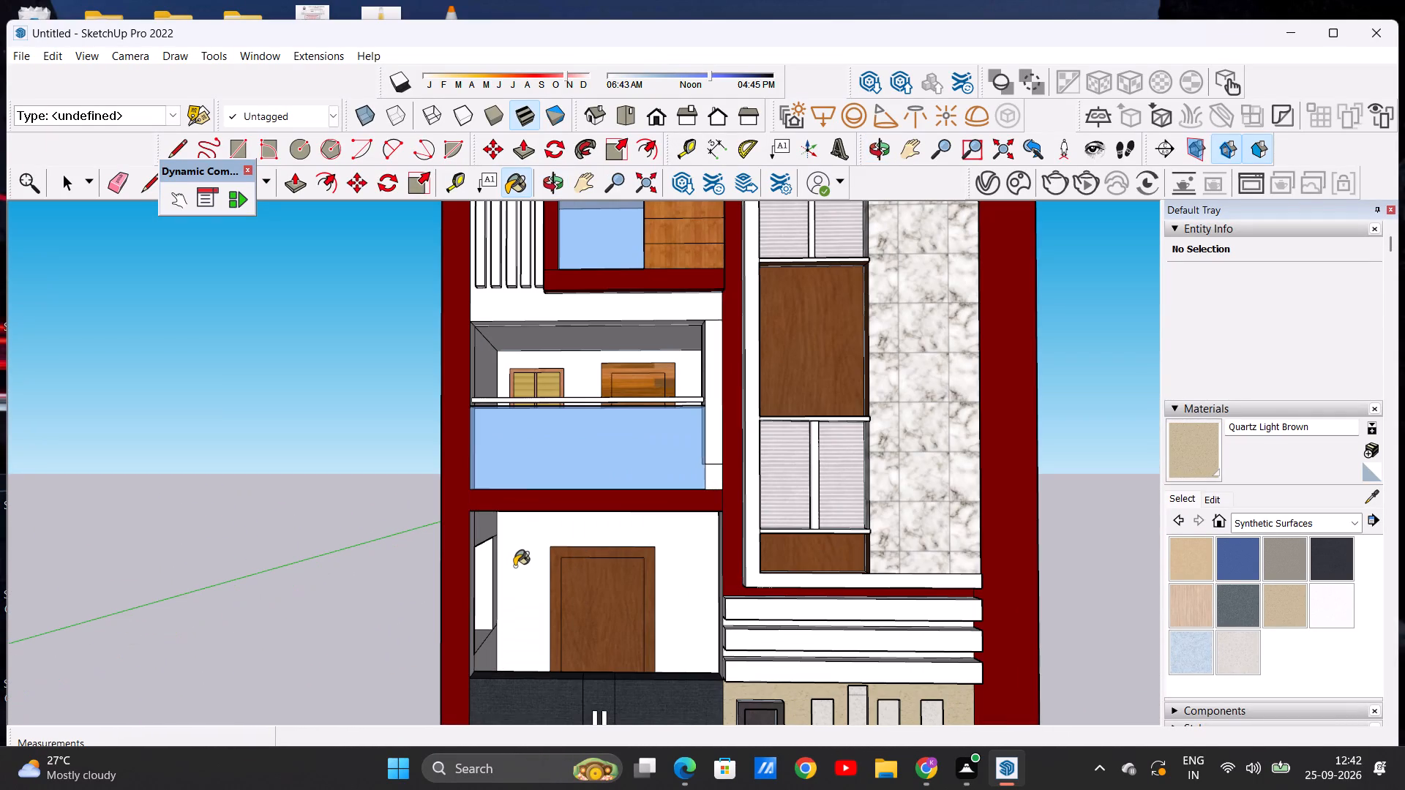
{"action": "left_click", "coordinate": [514, 566]}
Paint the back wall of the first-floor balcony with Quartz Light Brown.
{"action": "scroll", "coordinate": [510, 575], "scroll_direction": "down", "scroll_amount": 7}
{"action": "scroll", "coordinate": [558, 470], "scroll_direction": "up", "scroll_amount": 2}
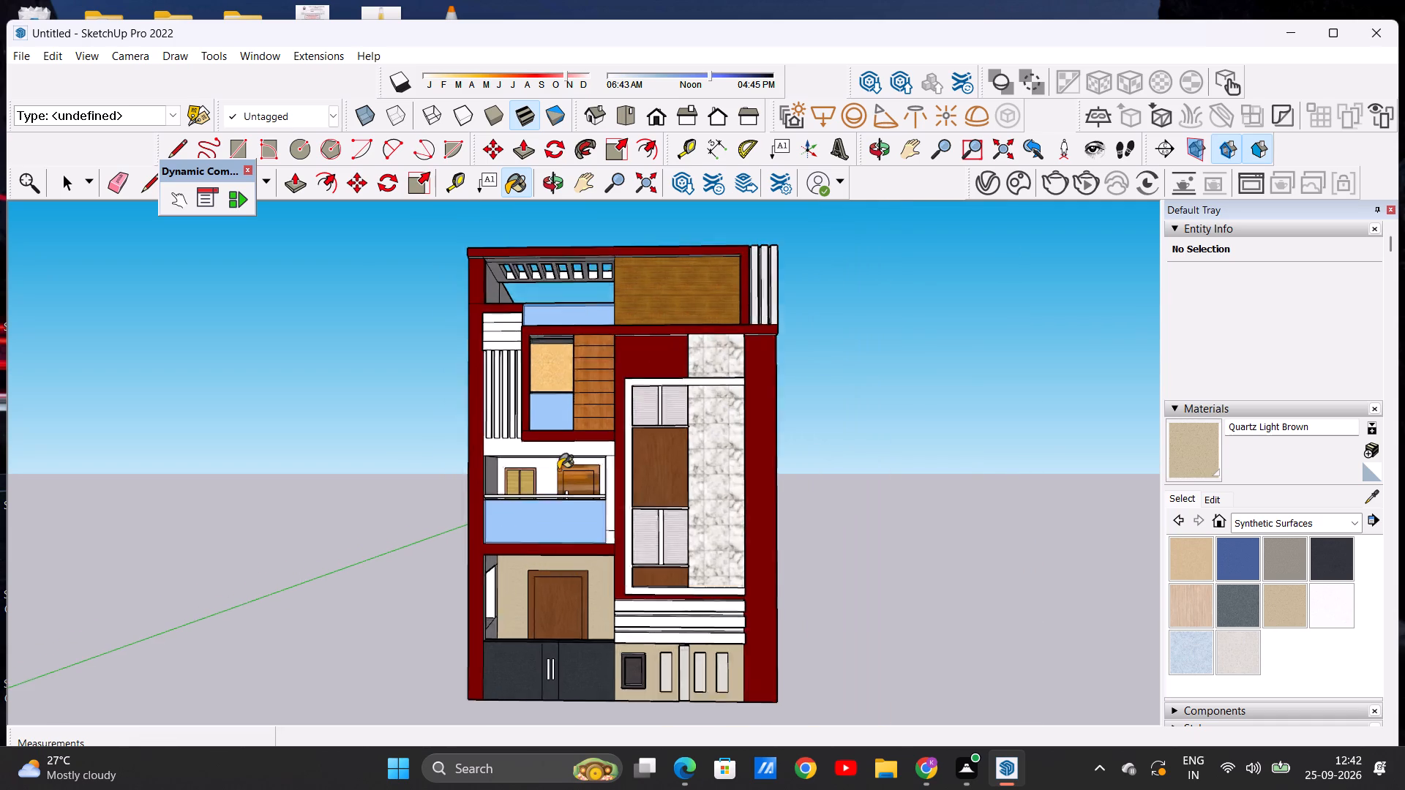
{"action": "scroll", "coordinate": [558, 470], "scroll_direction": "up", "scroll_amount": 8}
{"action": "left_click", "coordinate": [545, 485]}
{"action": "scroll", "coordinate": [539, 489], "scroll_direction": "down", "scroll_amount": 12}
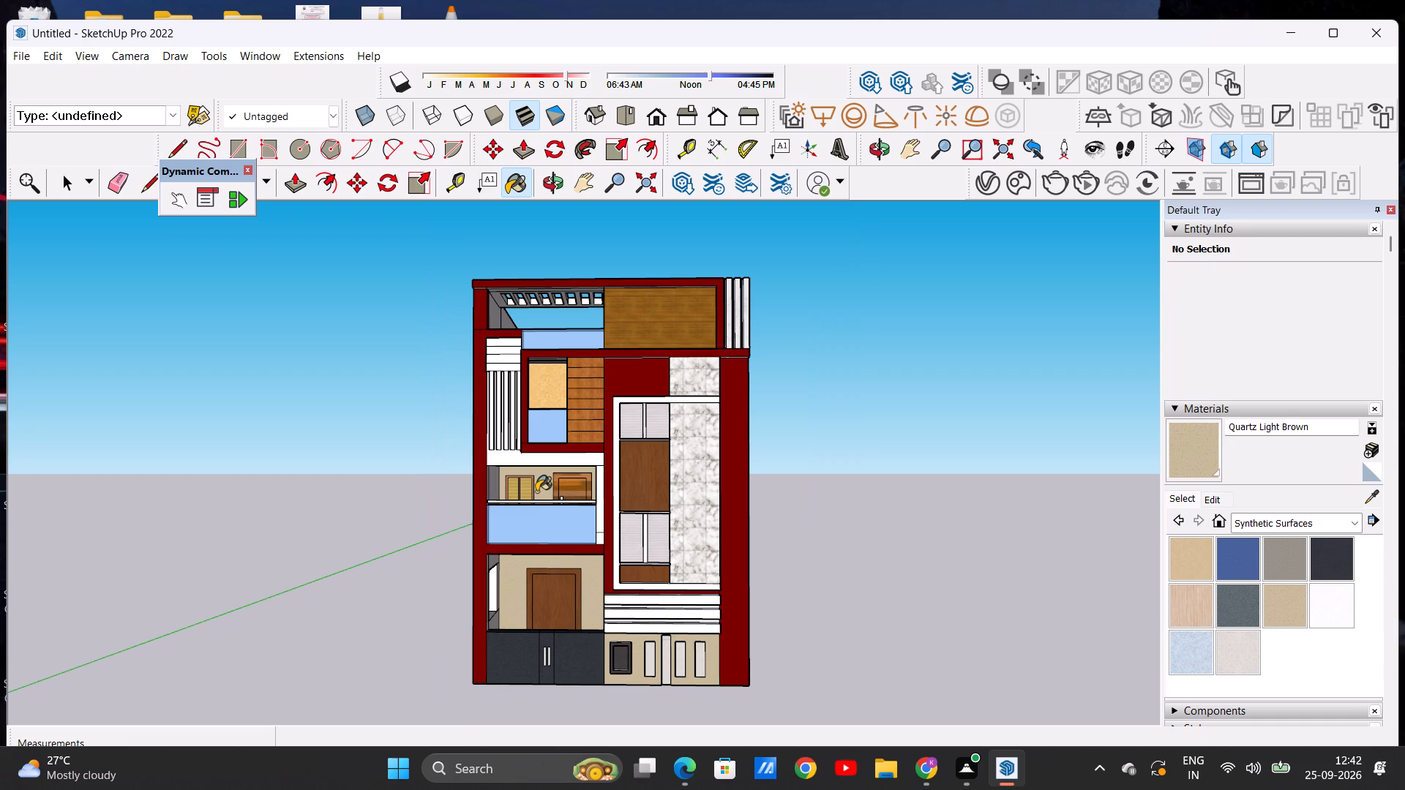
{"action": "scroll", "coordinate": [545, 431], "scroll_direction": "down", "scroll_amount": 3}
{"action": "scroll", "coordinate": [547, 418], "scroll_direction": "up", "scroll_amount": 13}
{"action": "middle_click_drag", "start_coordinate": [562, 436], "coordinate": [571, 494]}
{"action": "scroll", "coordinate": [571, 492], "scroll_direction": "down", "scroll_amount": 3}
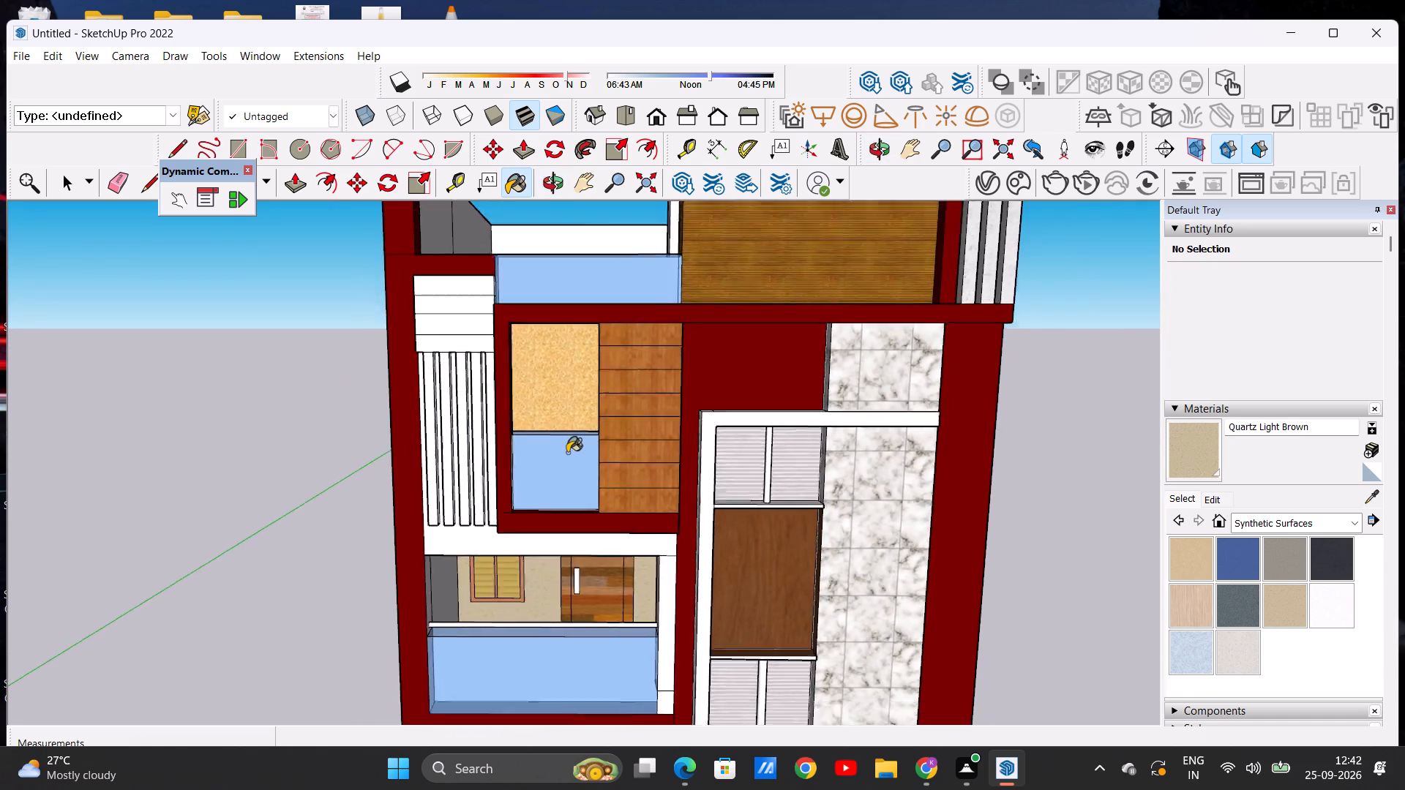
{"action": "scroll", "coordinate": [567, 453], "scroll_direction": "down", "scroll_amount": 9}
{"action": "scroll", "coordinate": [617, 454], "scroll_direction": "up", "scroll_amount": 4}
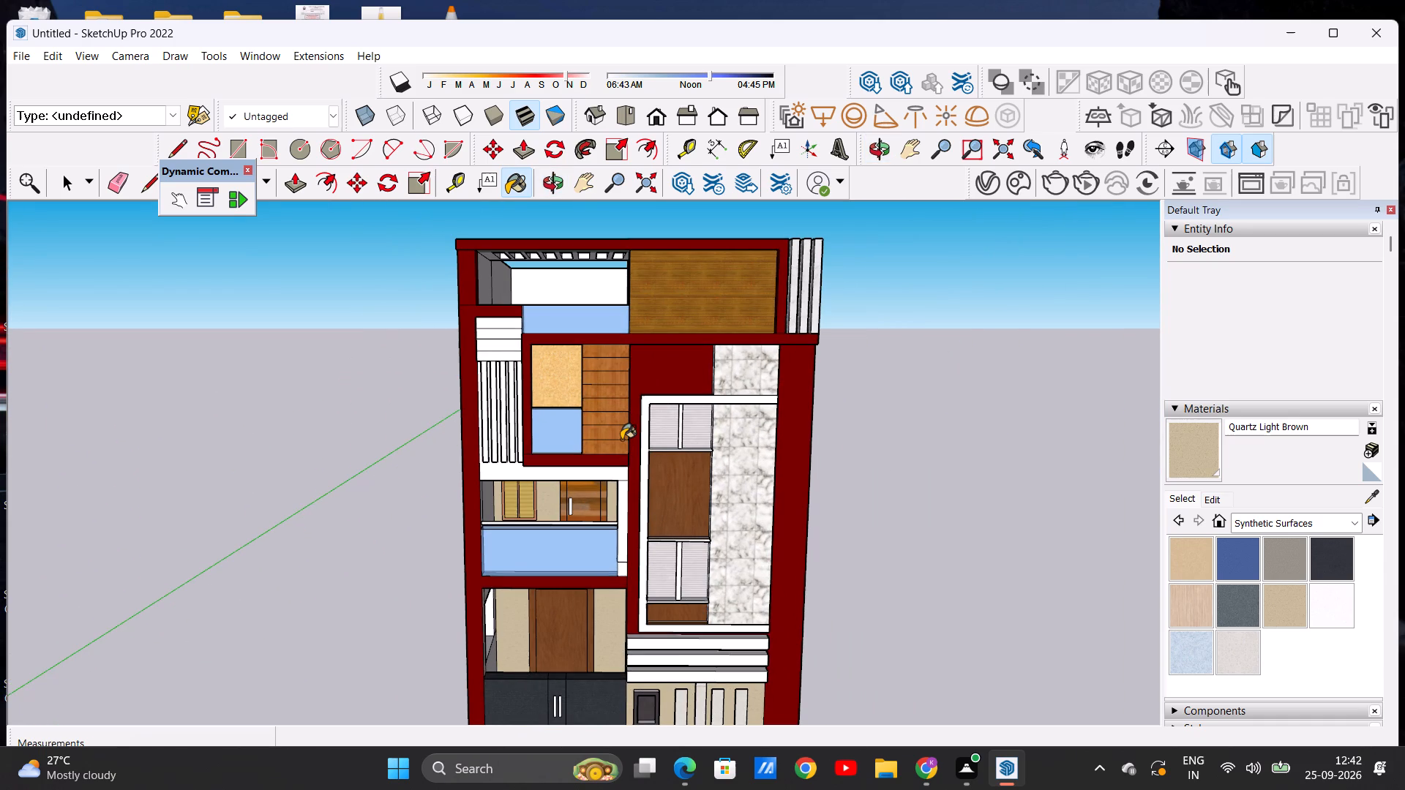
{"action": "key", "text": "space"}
Paint the first-floor balcony's back wall around the window and door with Formica Laminate Light.
{"action": "middle_click_drag", "start_coordinate": [621, 588], "coordinate": [606, 532]}
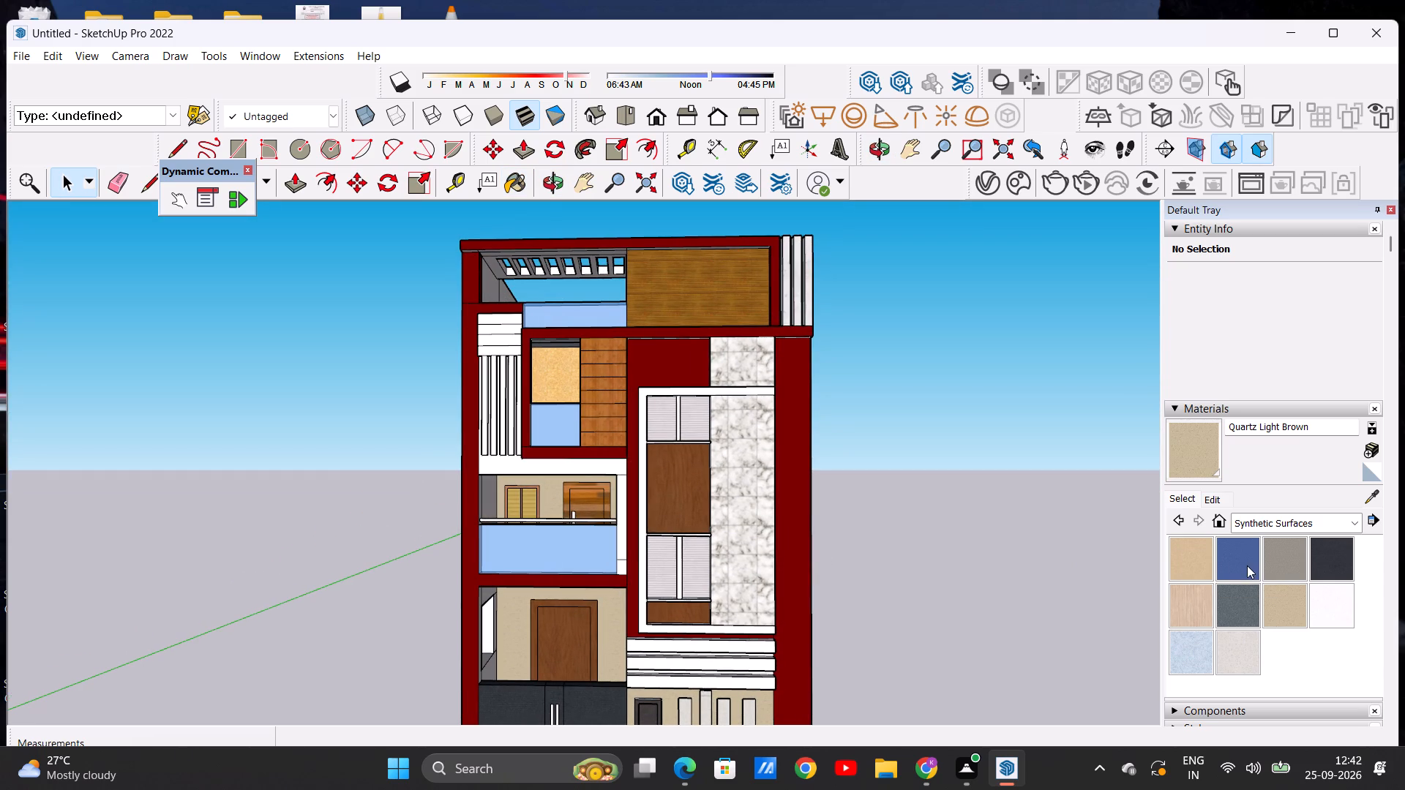
{"action": "left_click", "coordinate": [1244, 603]}
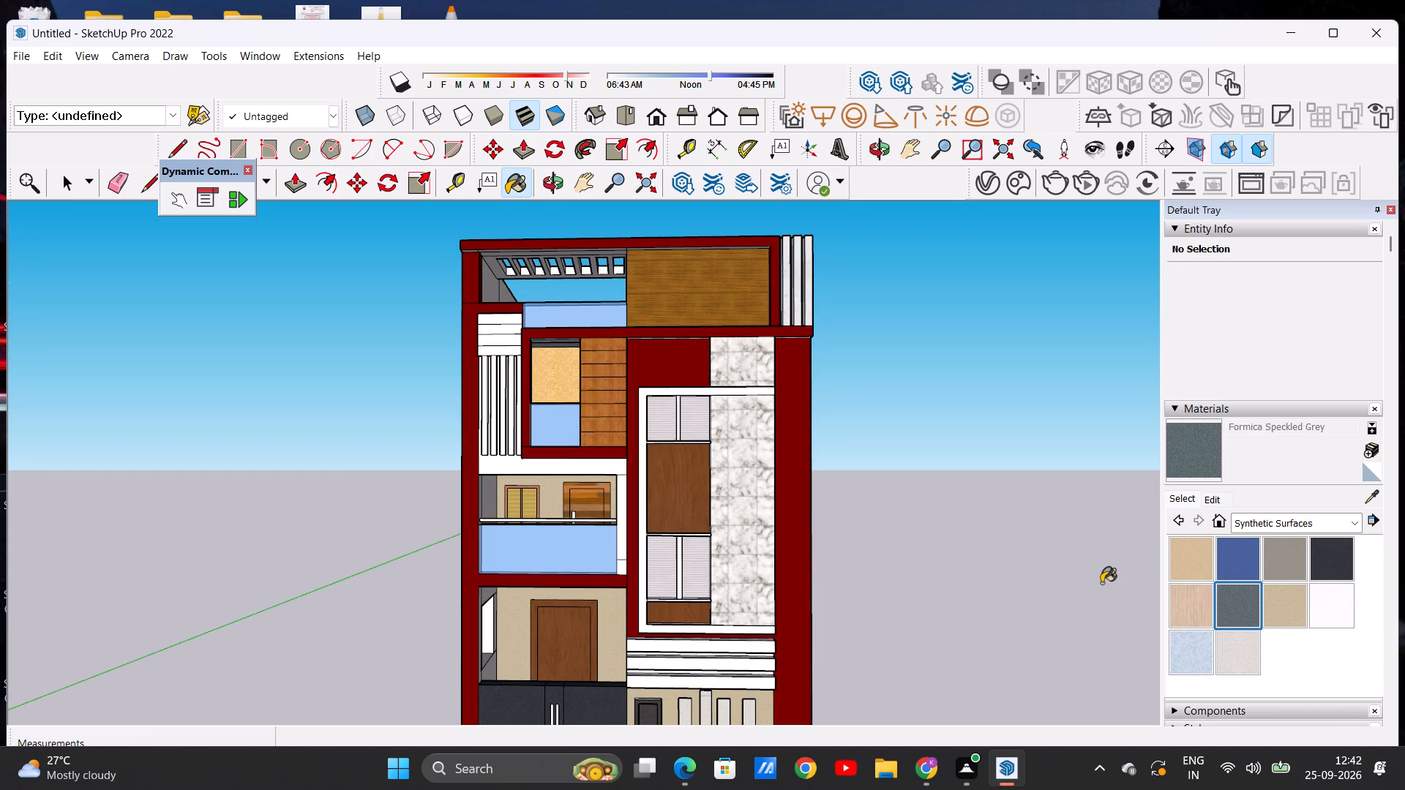
{"action": "key", "text": "space"}
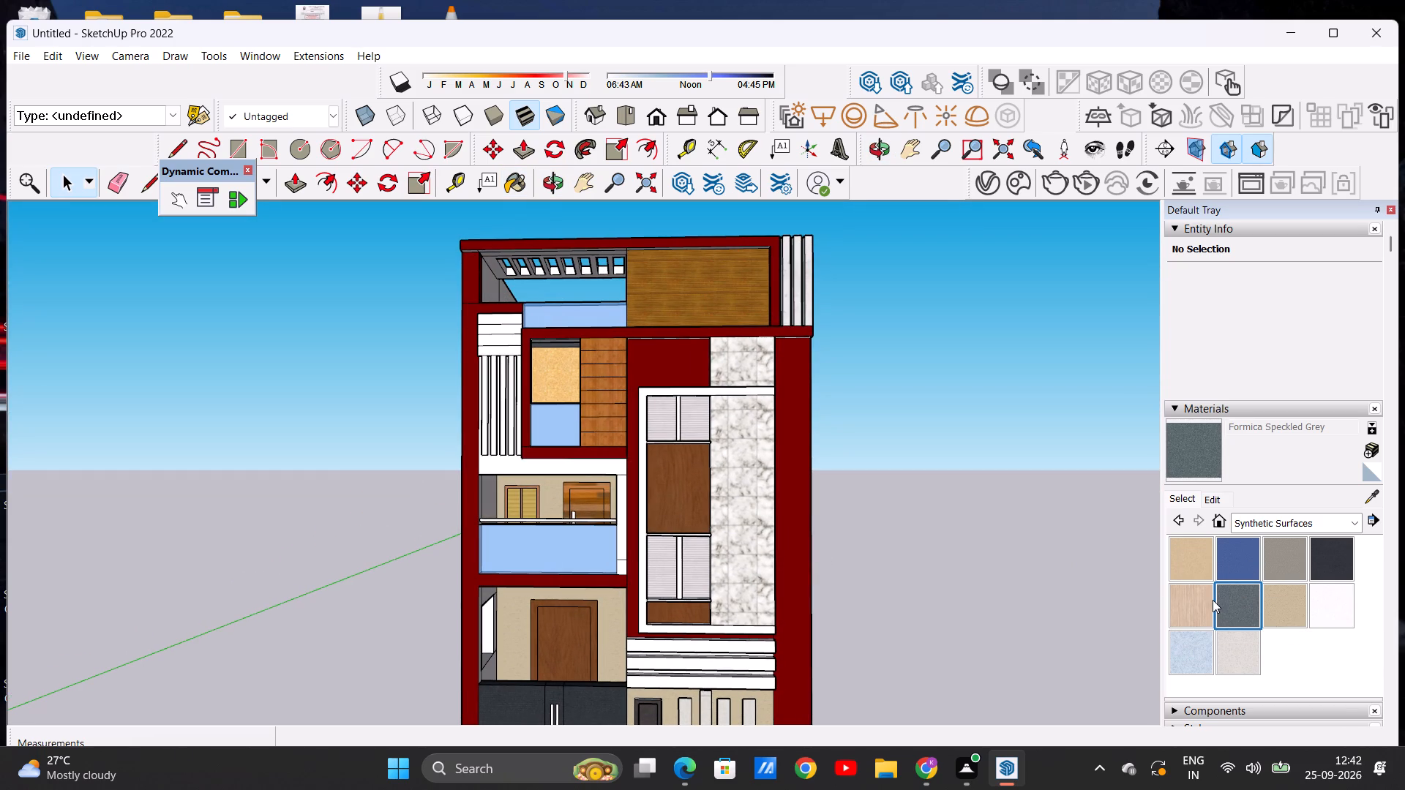
{"action": "left_click", "coordinate": [1213, 600]}
{"action": "left_click", "coordinate": [1199, 603]}
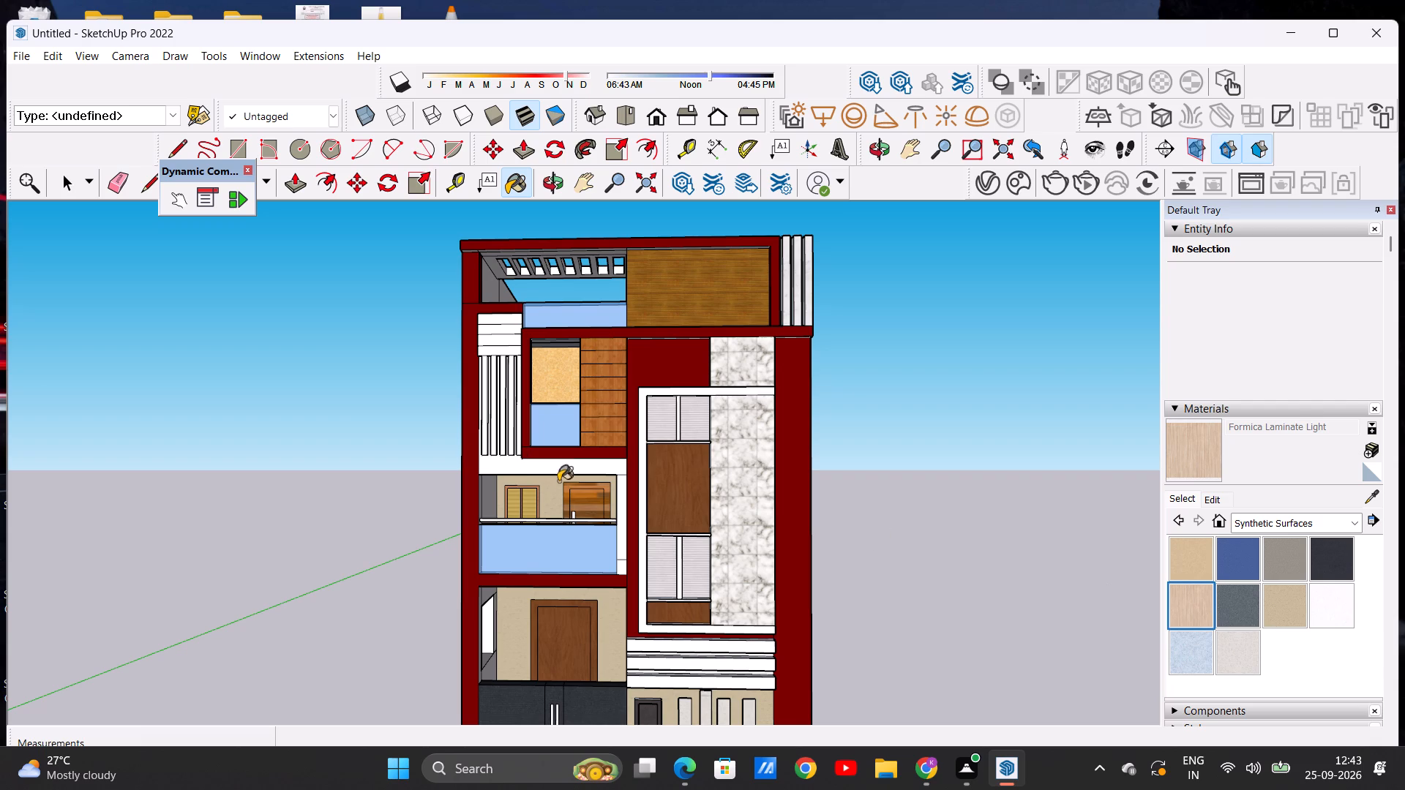
{"action": "scroll", "coordinate": [557, 509], "scroll_direction": "up", "scroll_amount": 7}
{"action": "left_click", "coordinate": [545, 489]}
{"action": "scroll", "coordinate": [537, 508], "scroll_direction": "down", "scroll_amount": 4}
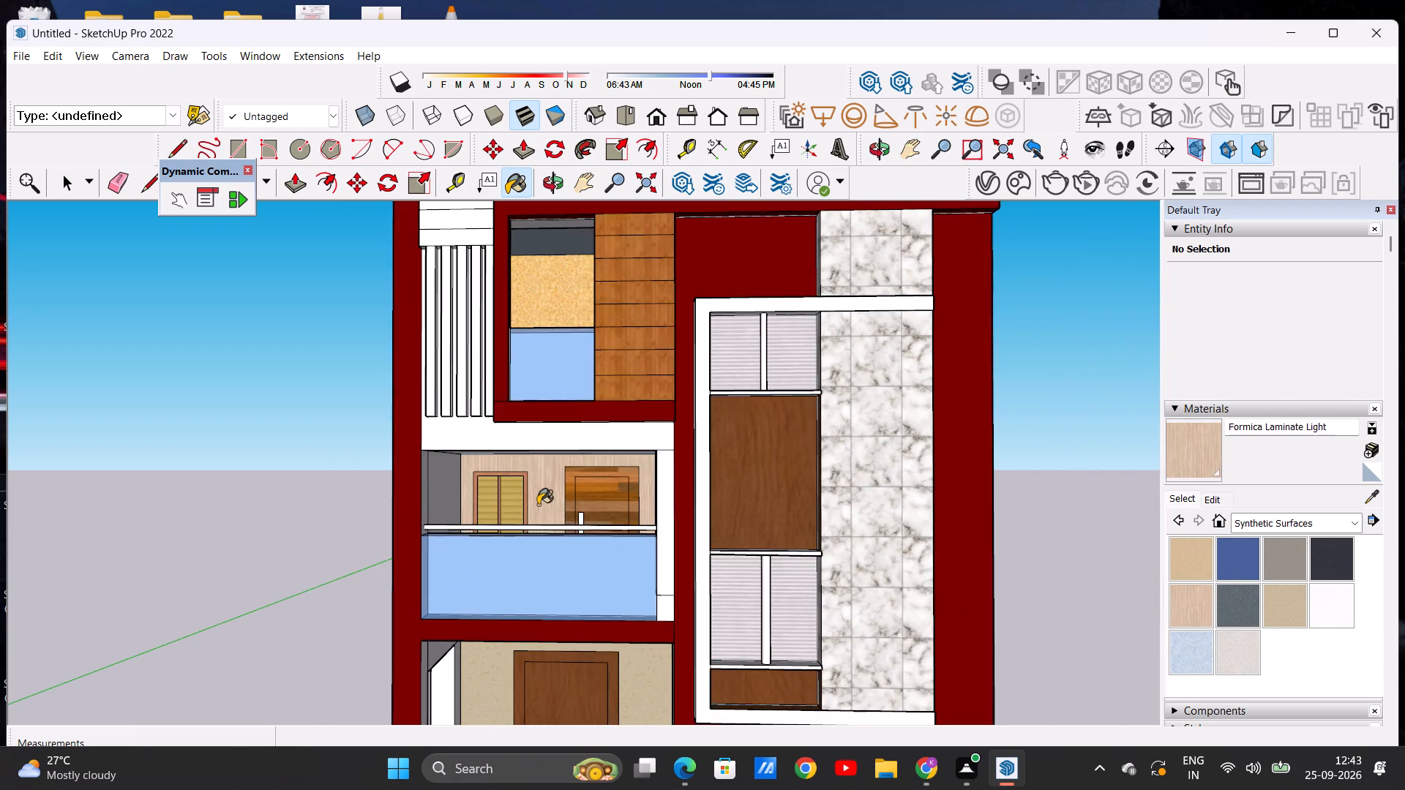
{"action": "middle_click_drag", "start_coordinate": [538, 505], "coordinate": [542, 552]}
{"action": "scroll", "coordinate": [543, 524], "scroll_direction": "up", "scroll_amount": 13}
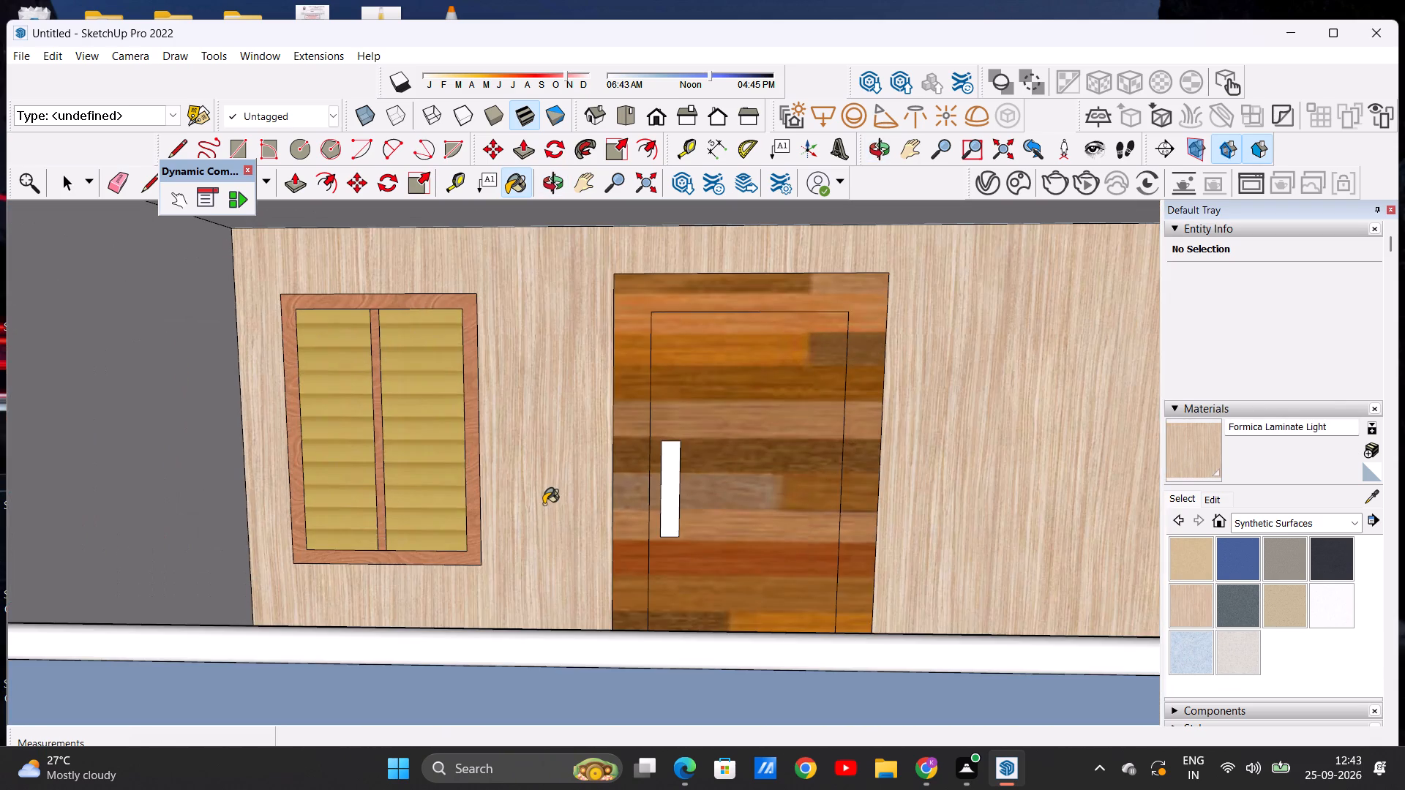
{"action": "scroll", "coordinate": [539, 474], "scroll_direction": "down", "scroll_amount": 15}
{"action": "key", "text": "space"}
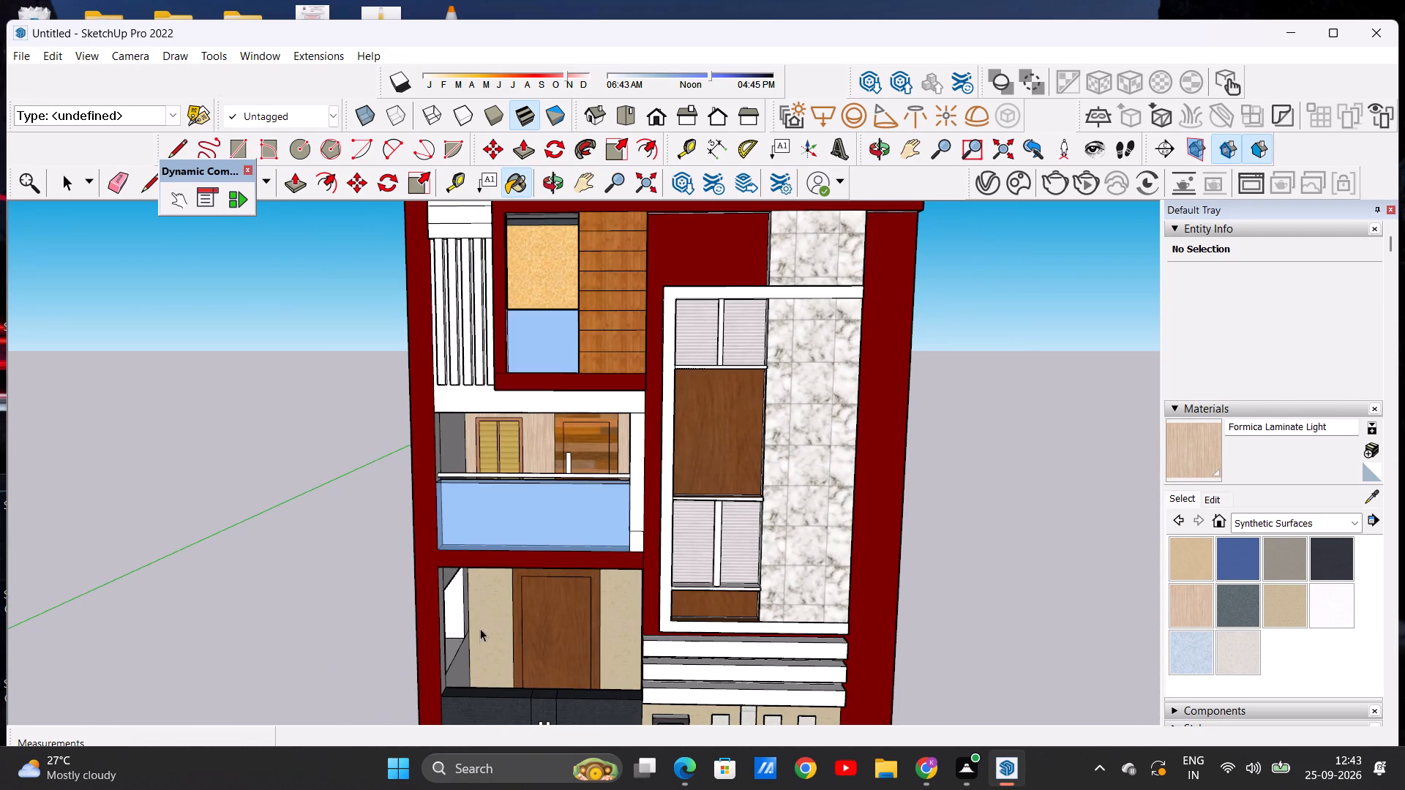
Paint the first-floor balcony's inner side wall nearest the shuttered window with Formica Laminate Light, including its front strip.
{"action": "middle_click_drag", "start_coordinate": [552, 601], "coordinate": [570, 571]}
{"action": "middle_click_drag", "start_coordinate": [518, 572], "coordinate": [367, 617]}
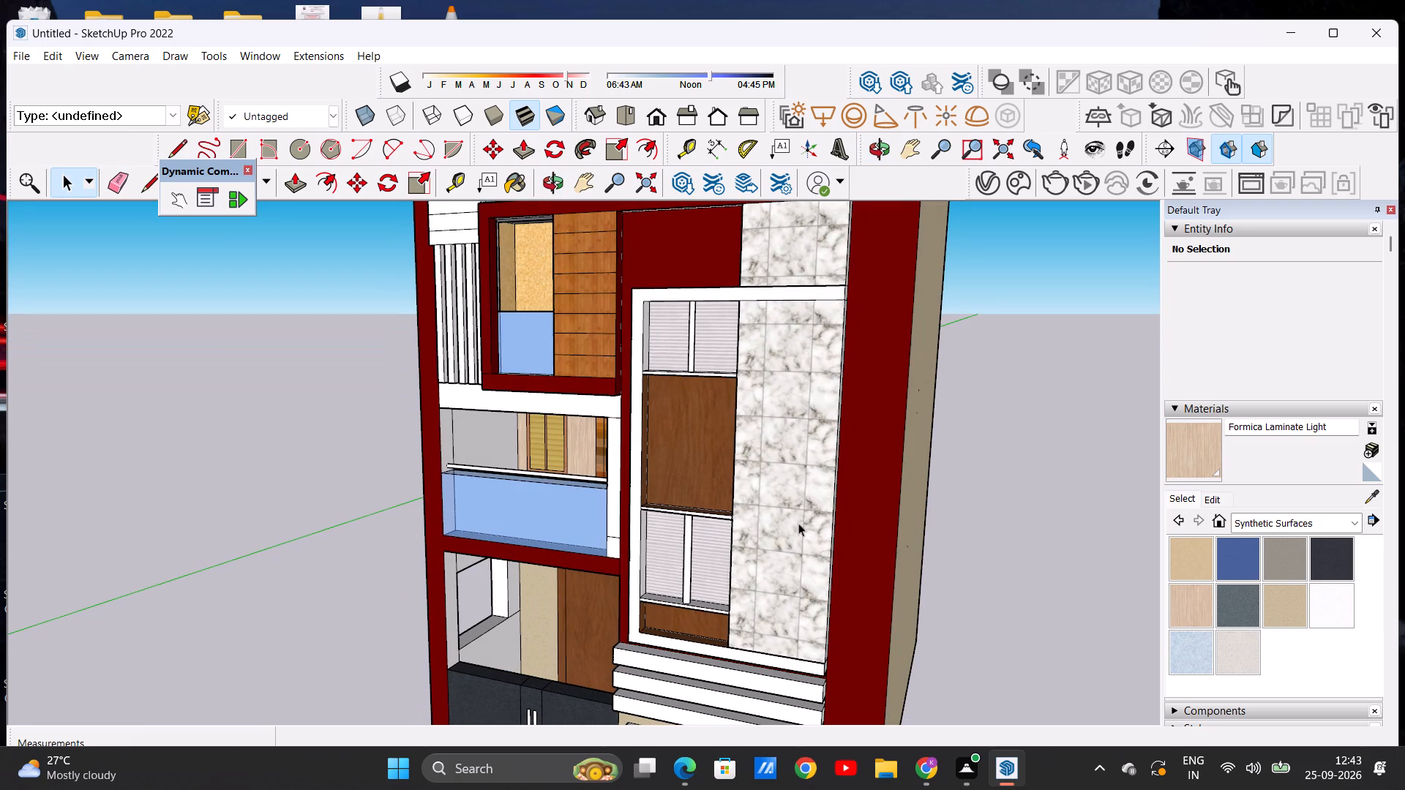
{"action": "left_click", "coordinate": [1174, 551]}
{"action": "left_click", "coordinate": [1187, 603]}
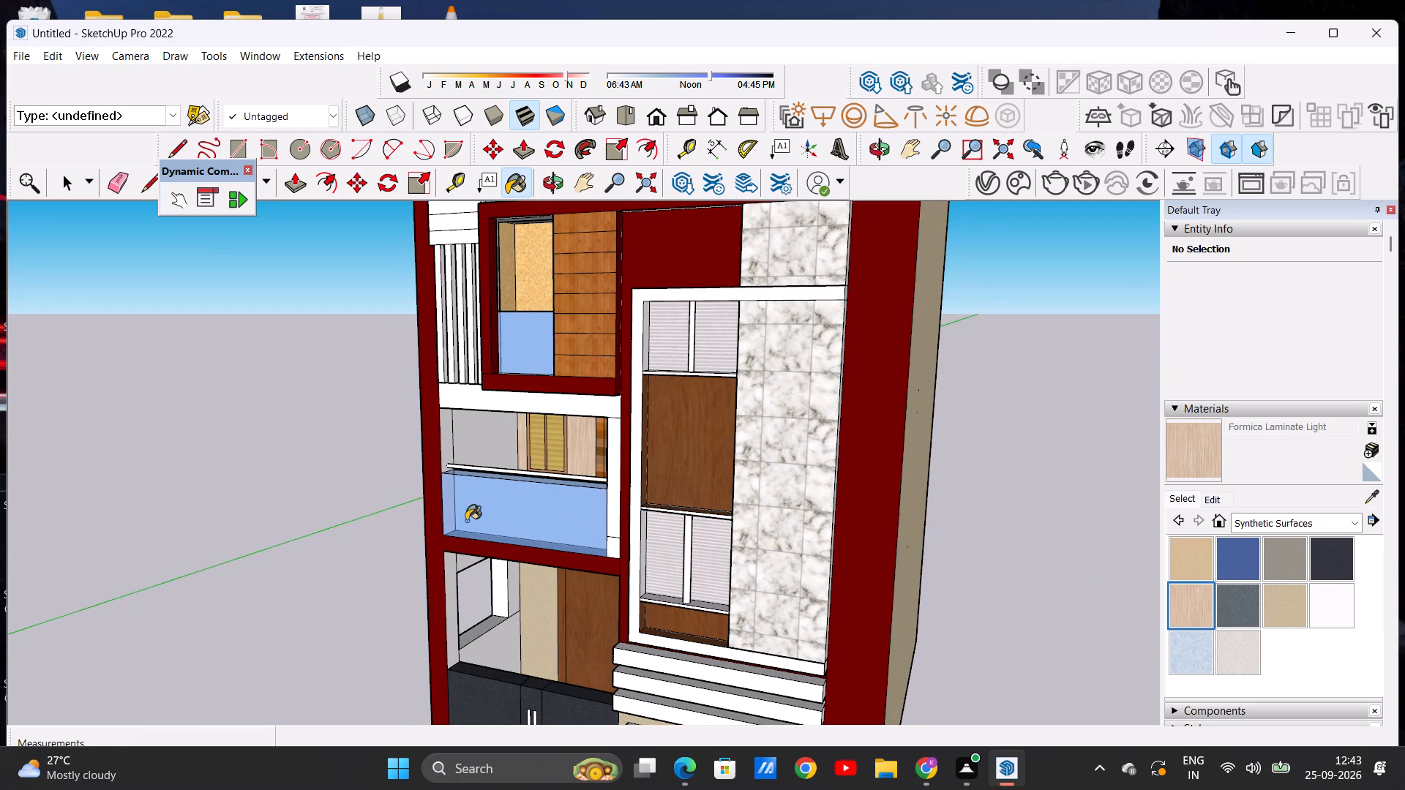
{"action": "scroll", "coordinate": [481, 446], "scroll_direction": "up", "scroll_amount": 6}
{"action": "left_click", "coordinate": [474, 438]}
{"action": "left_click", "coordinate": [415, 466]}
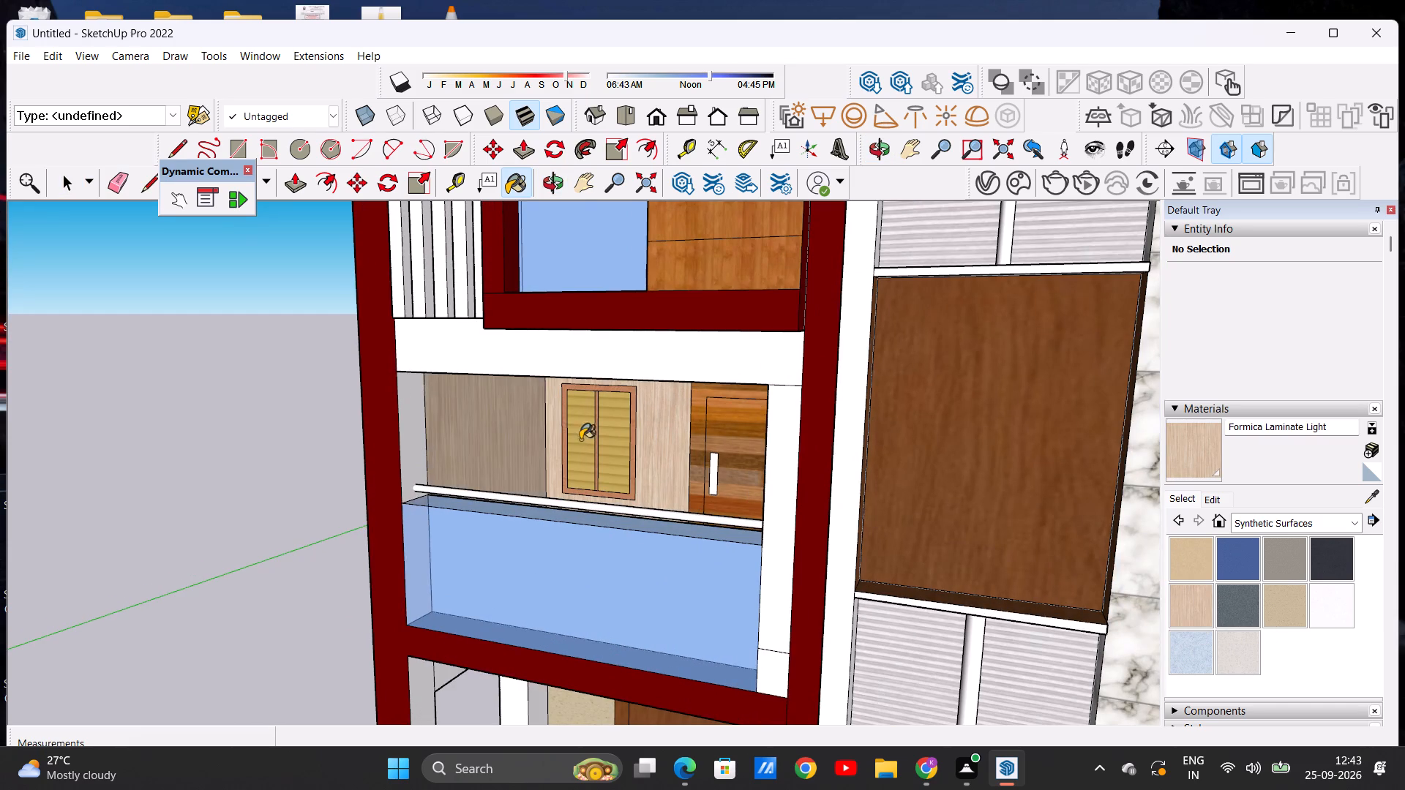
Paint the opposite inner side wall of the first-floor balcony, on the door side, with Formica Laminate Light.
{"action": "scroll", "coordinate": [580, 440], "scroll_direction": "down", "scroll_amount": 5}
{"action": "middle_click_drag", "start_coordinate": [536, 452], "coordinate": [932, 437]}
{"action": "scroll", "coordinate": [585, 462], "scroll_direction": "up", "scroll_amount": 6}
{"action": "middle_click_drag", "start_coordinate": [592, 450], "coordinate": [640, 440]}
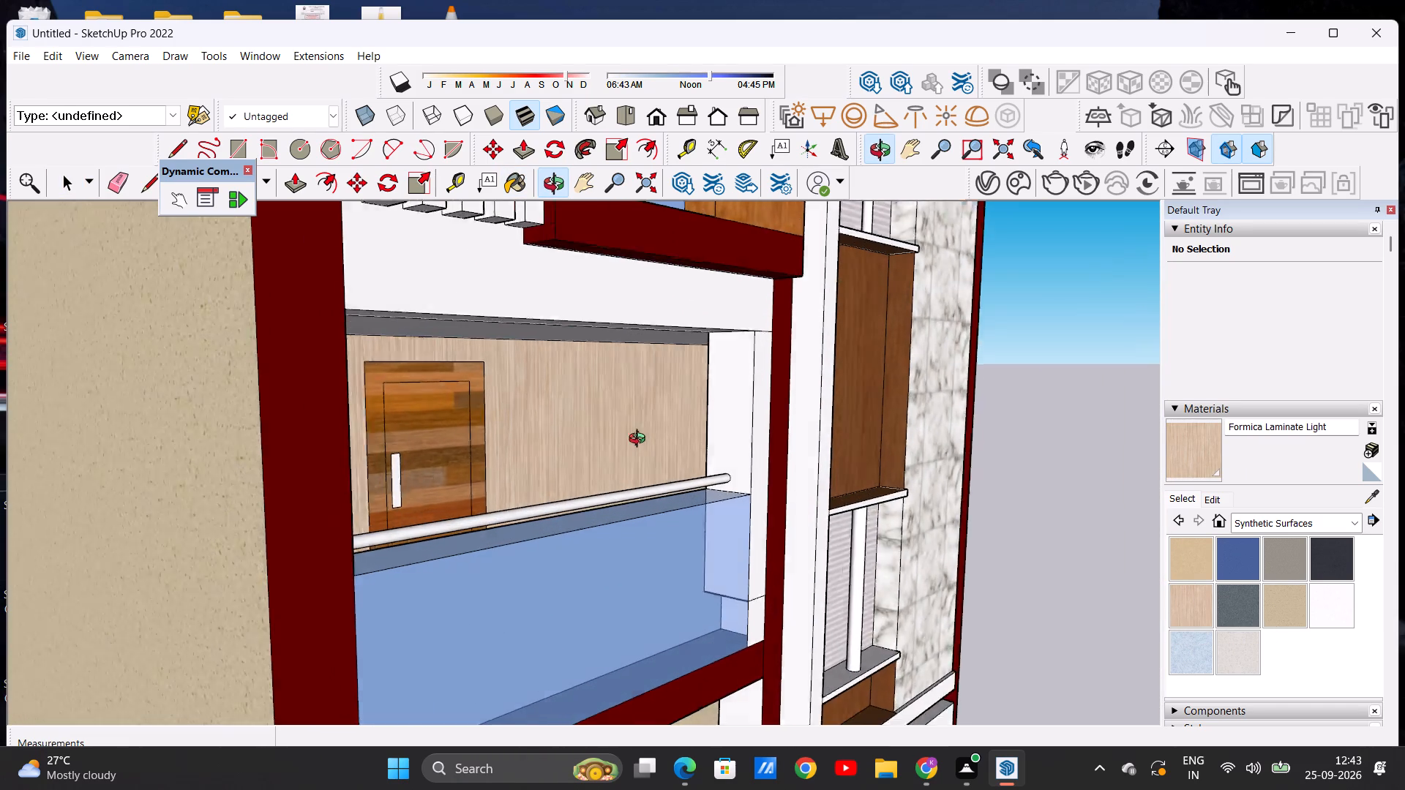
{"action": "middle_click_drag", "start_coordinate": [640, 440], "coordinate": [705, 451]}
{"action": "scroll", "coordinate": [692, 429], "scroll_direction": "up", "scroll_amount": 6}
{"action": "left_click", "coordinate": [672, 420]}
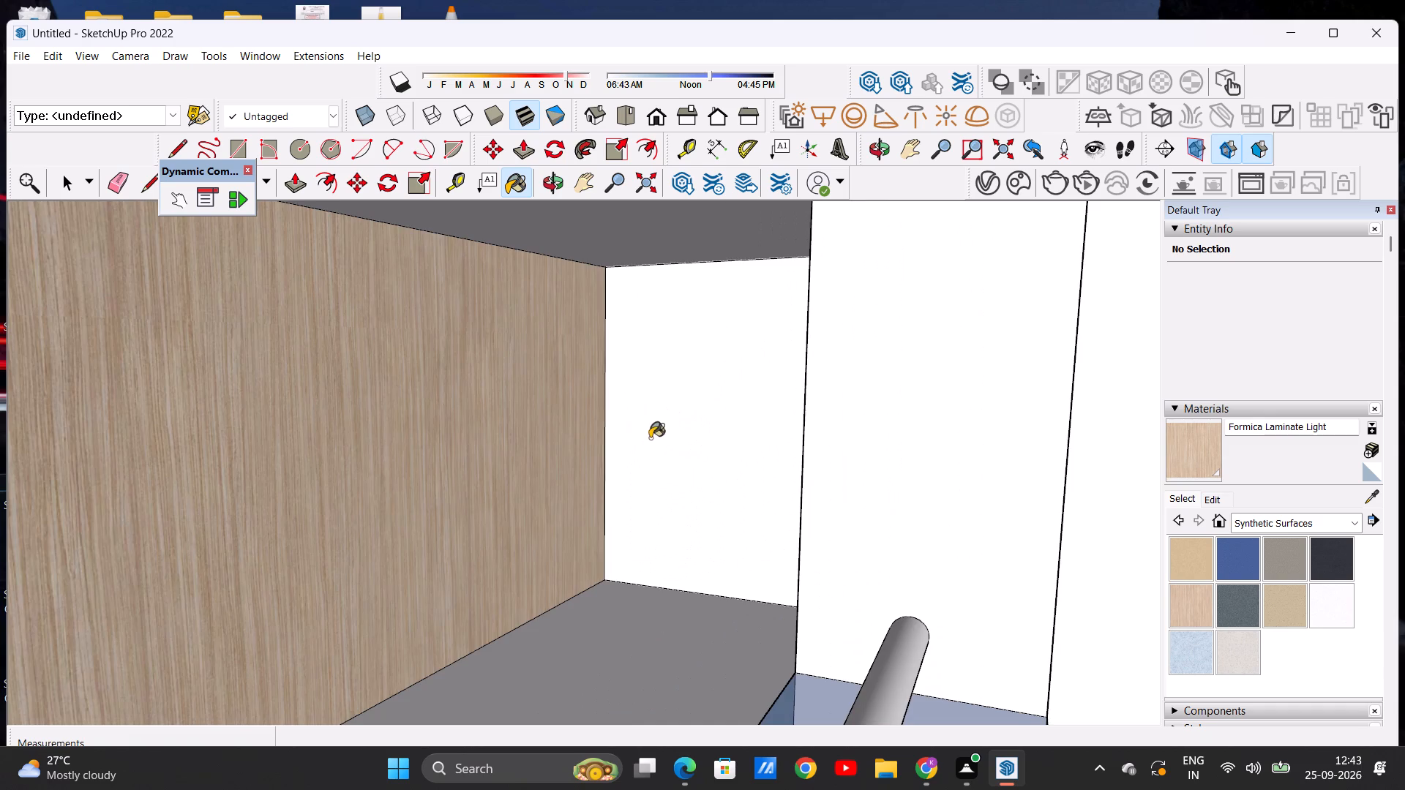
{"action": "scroll", "coordinate": [649, 442], "scroll_direction": "down", "scroll_amount": 10}
{"action": "middle_click_drag", "start_coordinate": [664, 454], "coordinate": [406, 465]}
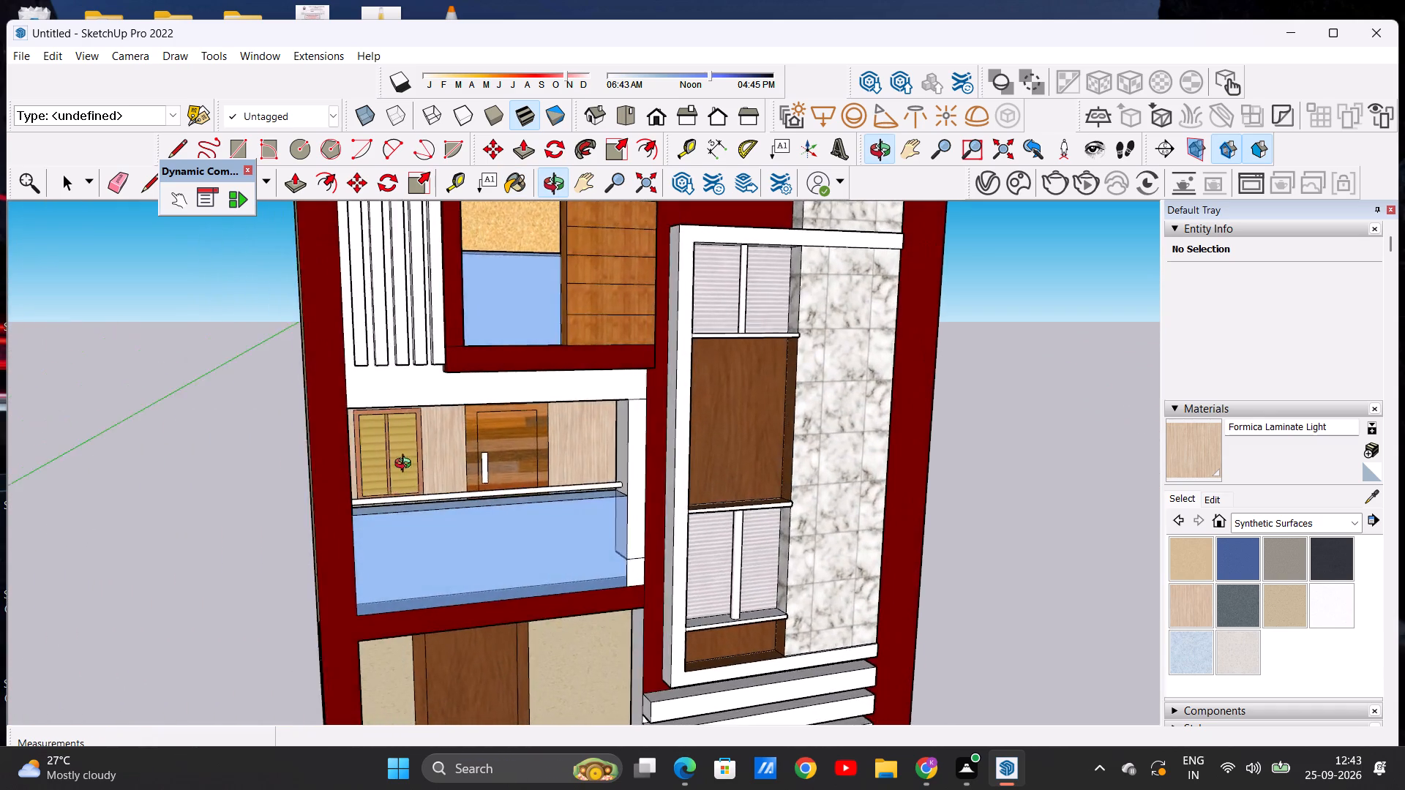
{"action": "middle_click_drag", "start_coordinate": [406, 465], "coordinate": [373, 456]}
{"action": "scroll", "coordinate": [403, 485], "scroll_direction": "down", "scroll_amount": 4}
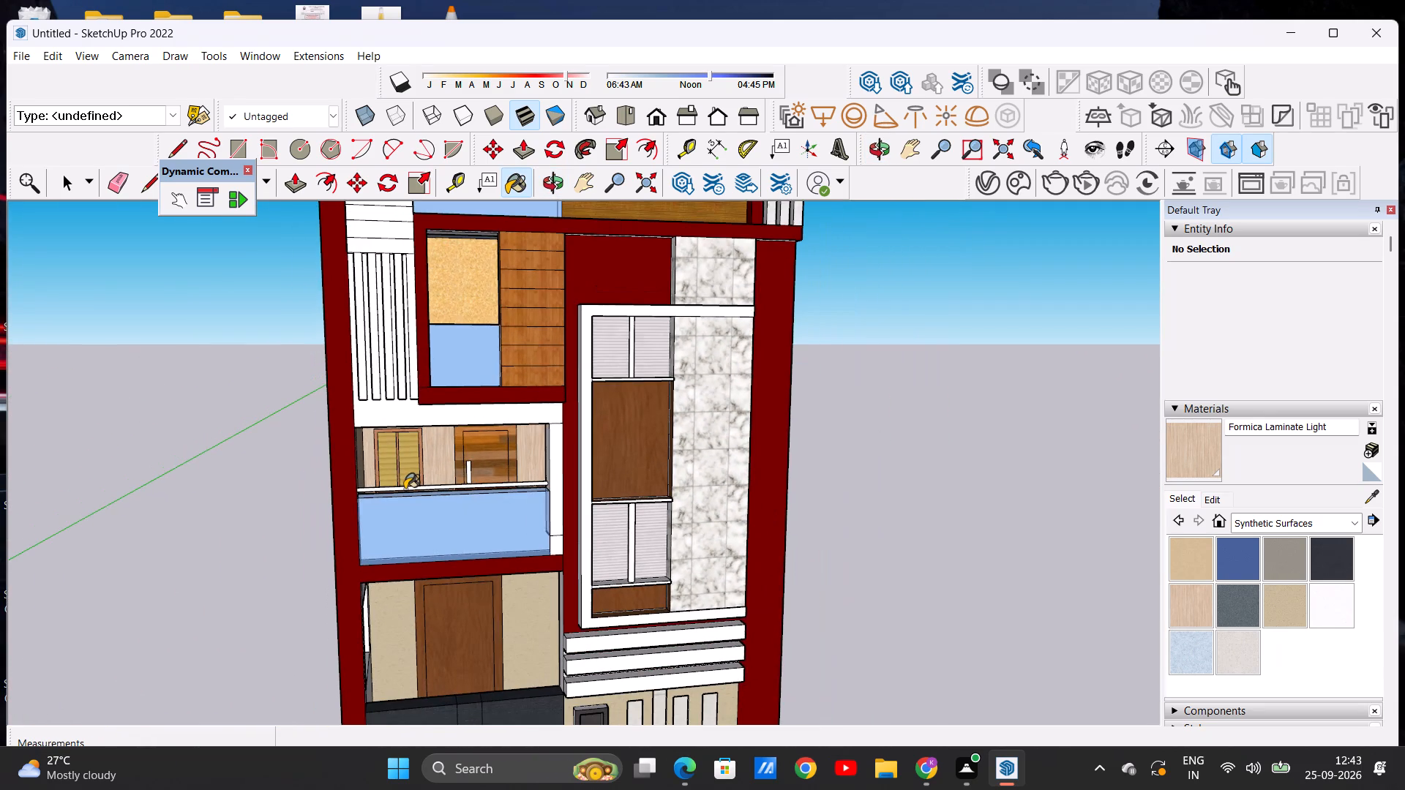
{"action": "scroll", "coordinate": [405, 489], "scroll_direction": "down", "scroll_amount": 7}
{"action": "scroll", "coordinate": [433, 464], "scroll_direction": "up", "scroll_amount": 3}
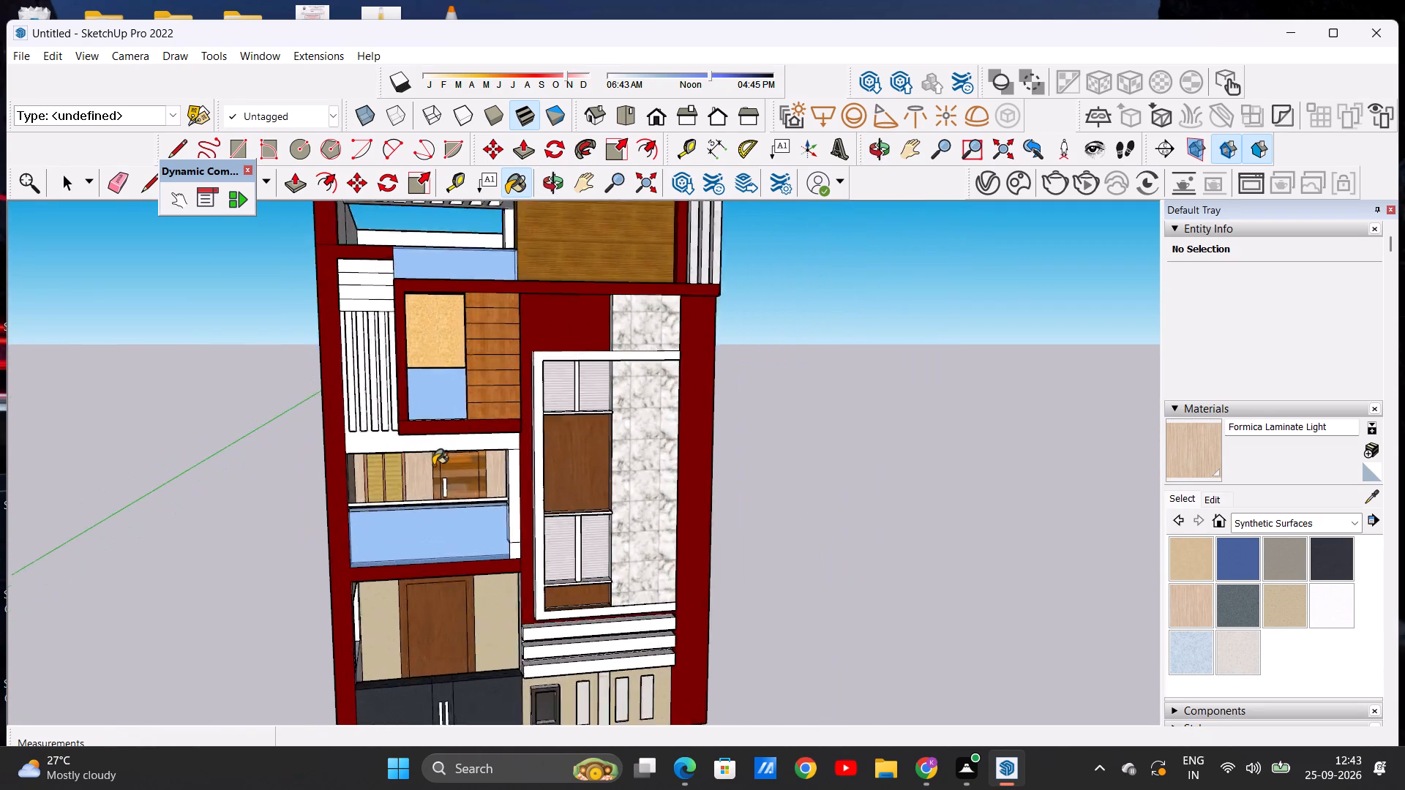
{"action": "scroll", "coordinate": [433, 465], "scroll_direction": "up", "scroll_amount": 4}
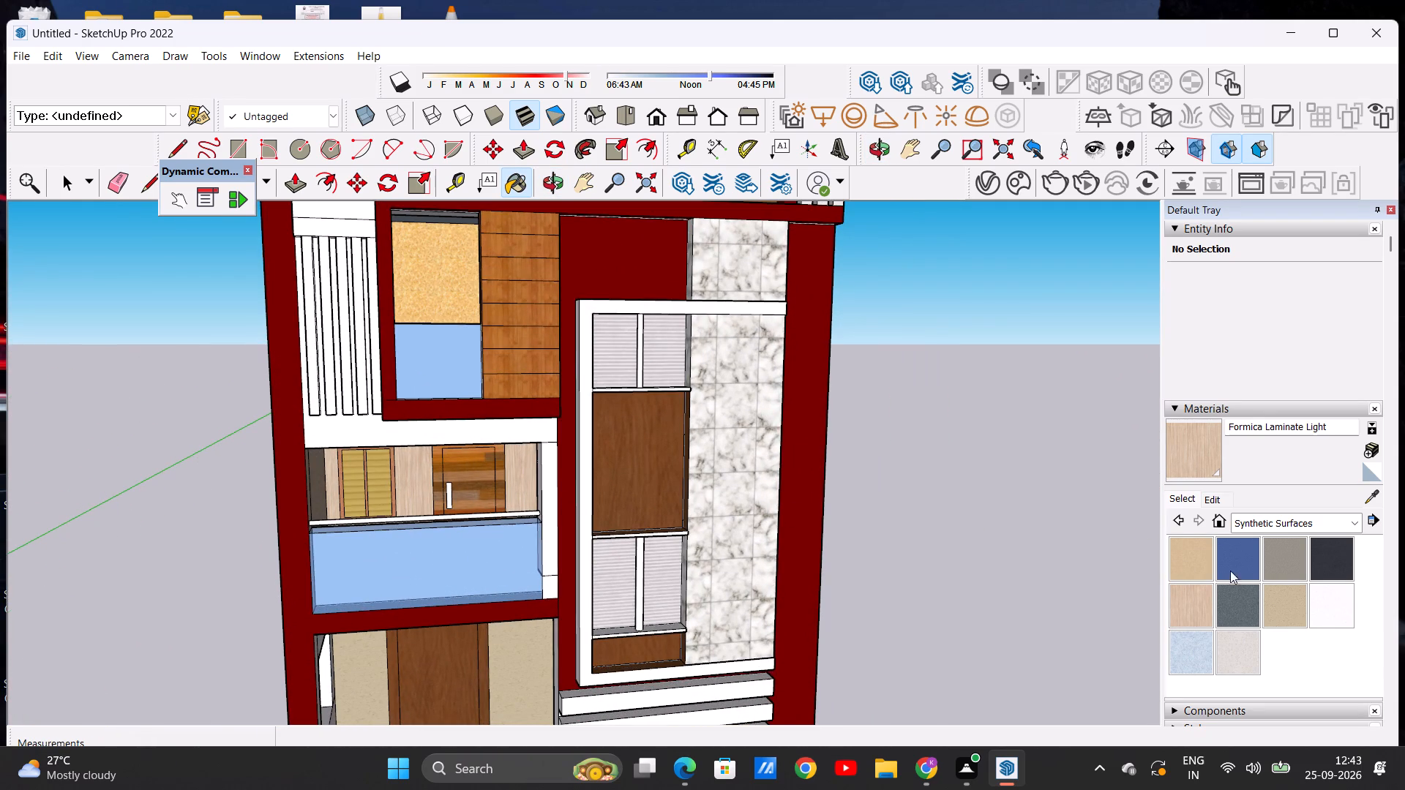
Paint the ground-floor porch's inner side wall with Quartz Light Brown on every section around the window opening.
{"action": "left_click", "coordinate": [1282, 598]}
{"action": "scroll", "coordinate": [809, 466], "scroll_direction": "down", "scroll_amount": 5}
{"action": "middle_click_drag", "start_coordinate": [534, 685], "coordinate": [290, 679]}
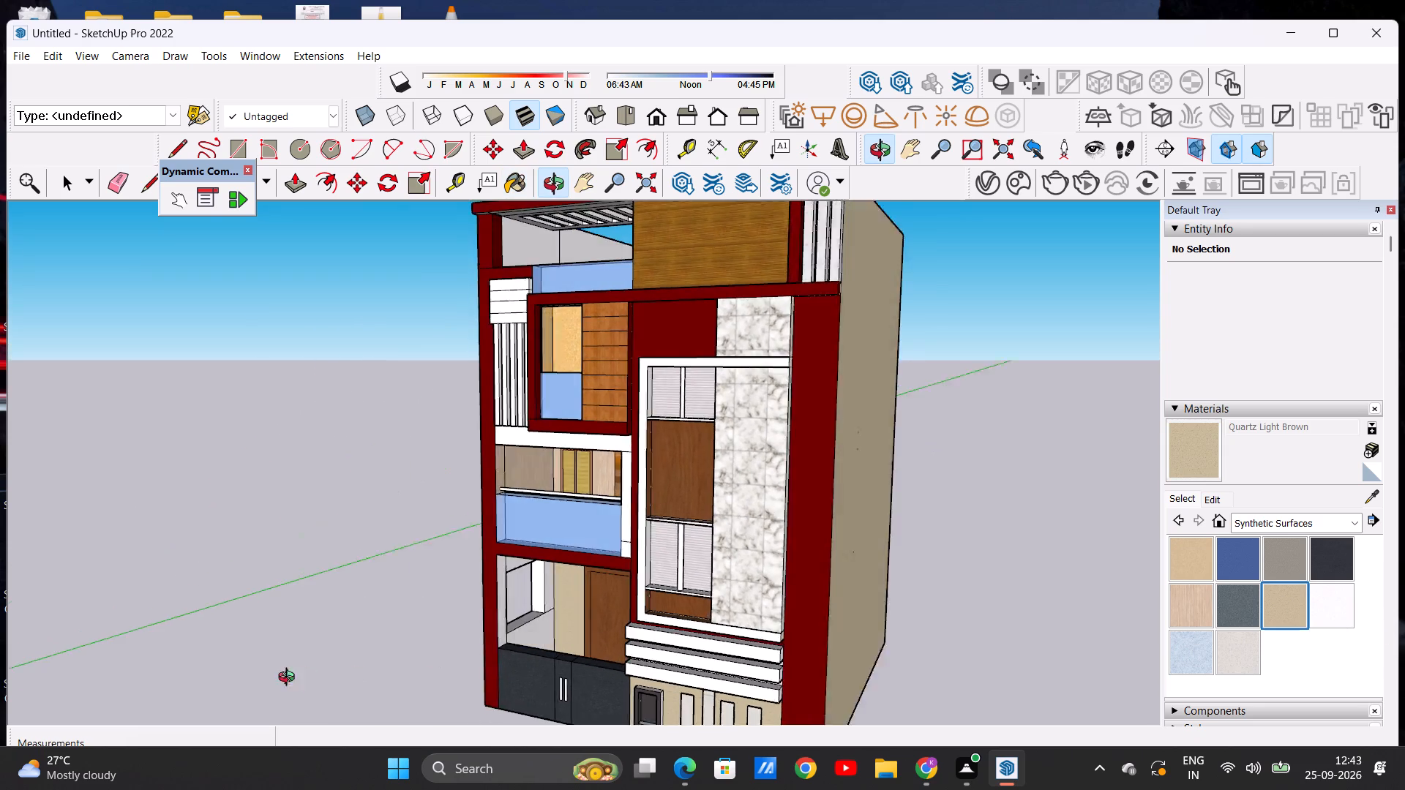
{"action": "middle_click_drag", "start_coordinate": [290, 679], "coordinate": [253, 679]}
{"action": "scroll", "coordinate": [492, 634], "scroll_direction": "up", "scroll_amount": 10}
{"action": "left_click", "coordinate": [537, 642]}
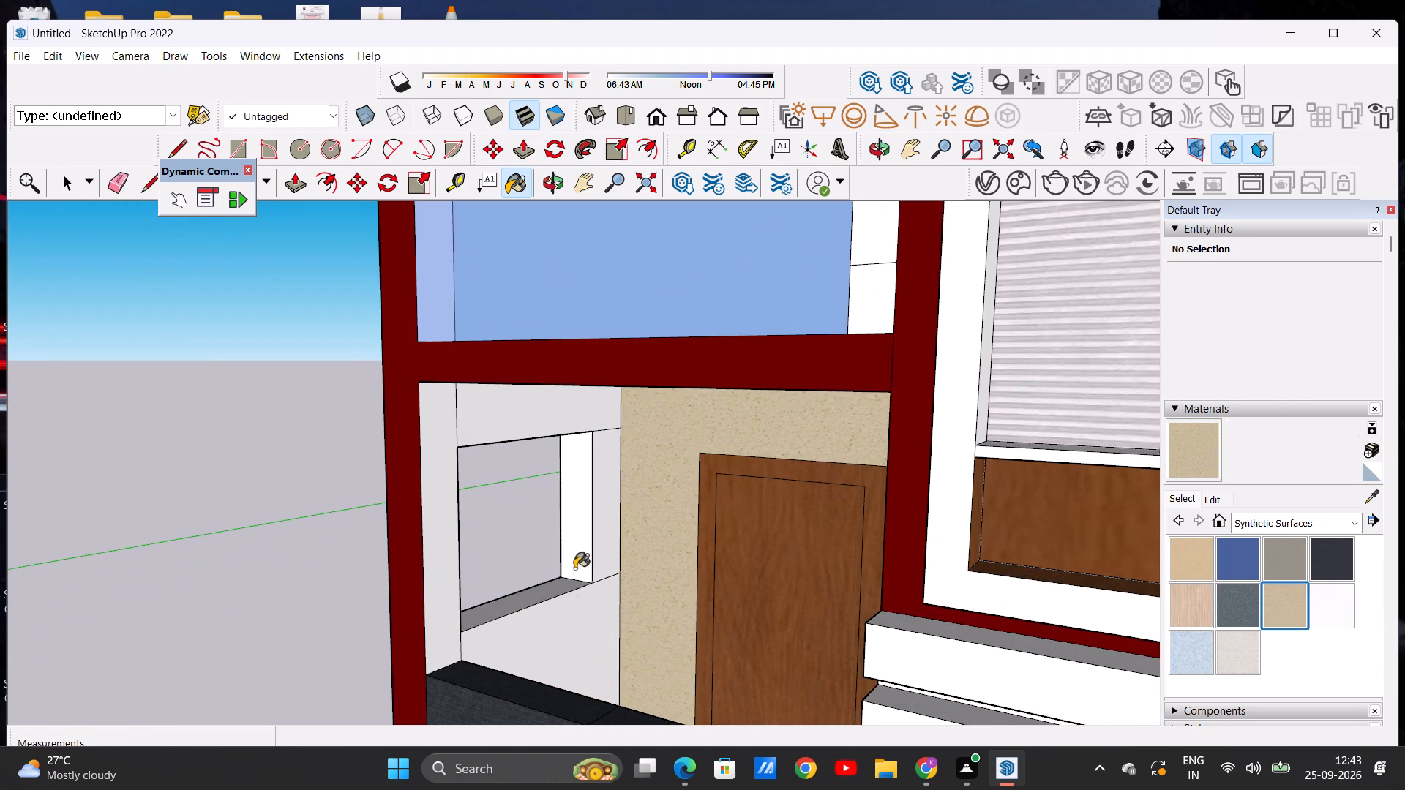
{"action": "left_click", "coordinate": [601, 533]}
{"action": "left_click", "coordinate": [443, 563]}
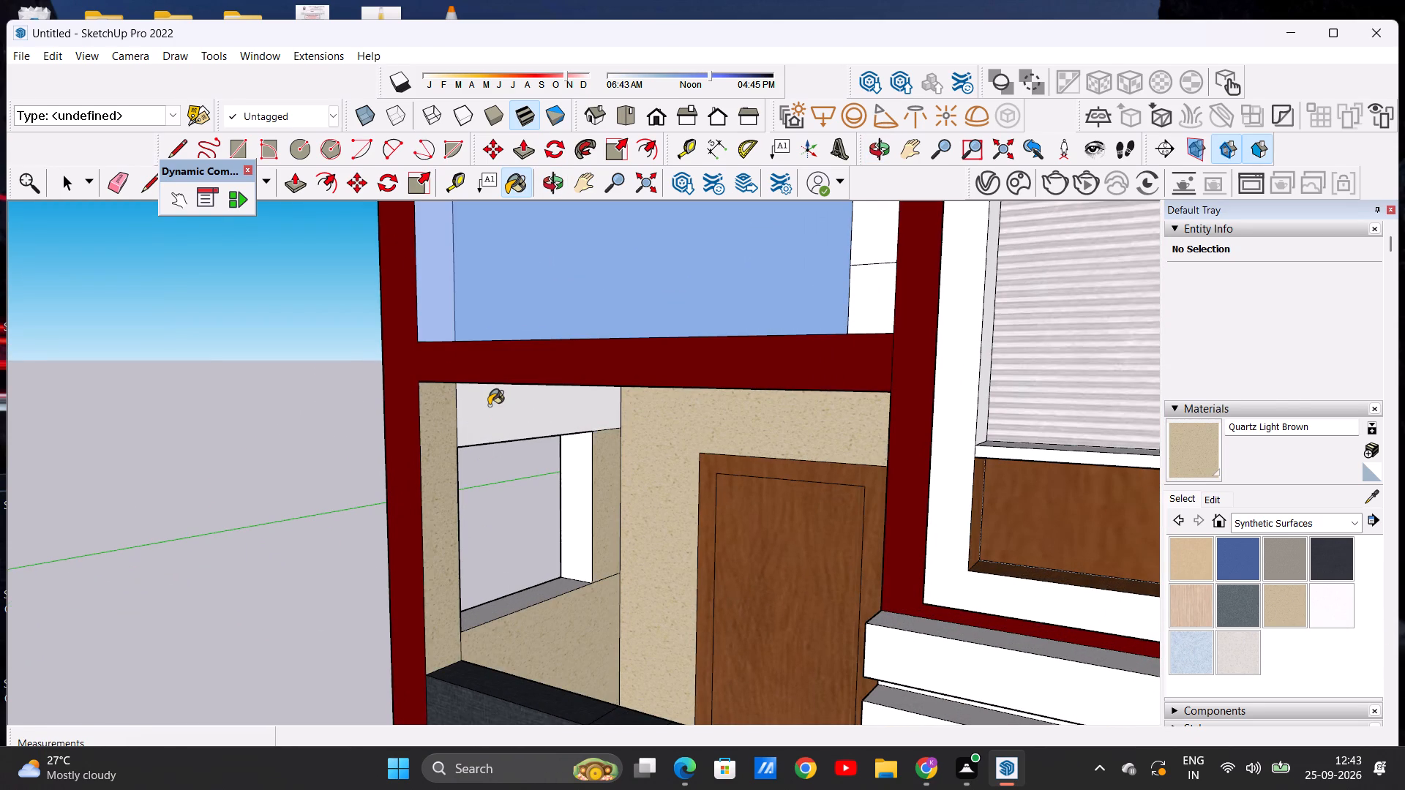
{"action": "left_click", "coordinate": [484, 415]}
Paint the rear jamb and the sill of the porch window opening with Quartz Light Brown.
{"action": "left_click", "coordinate": [581, 484]}
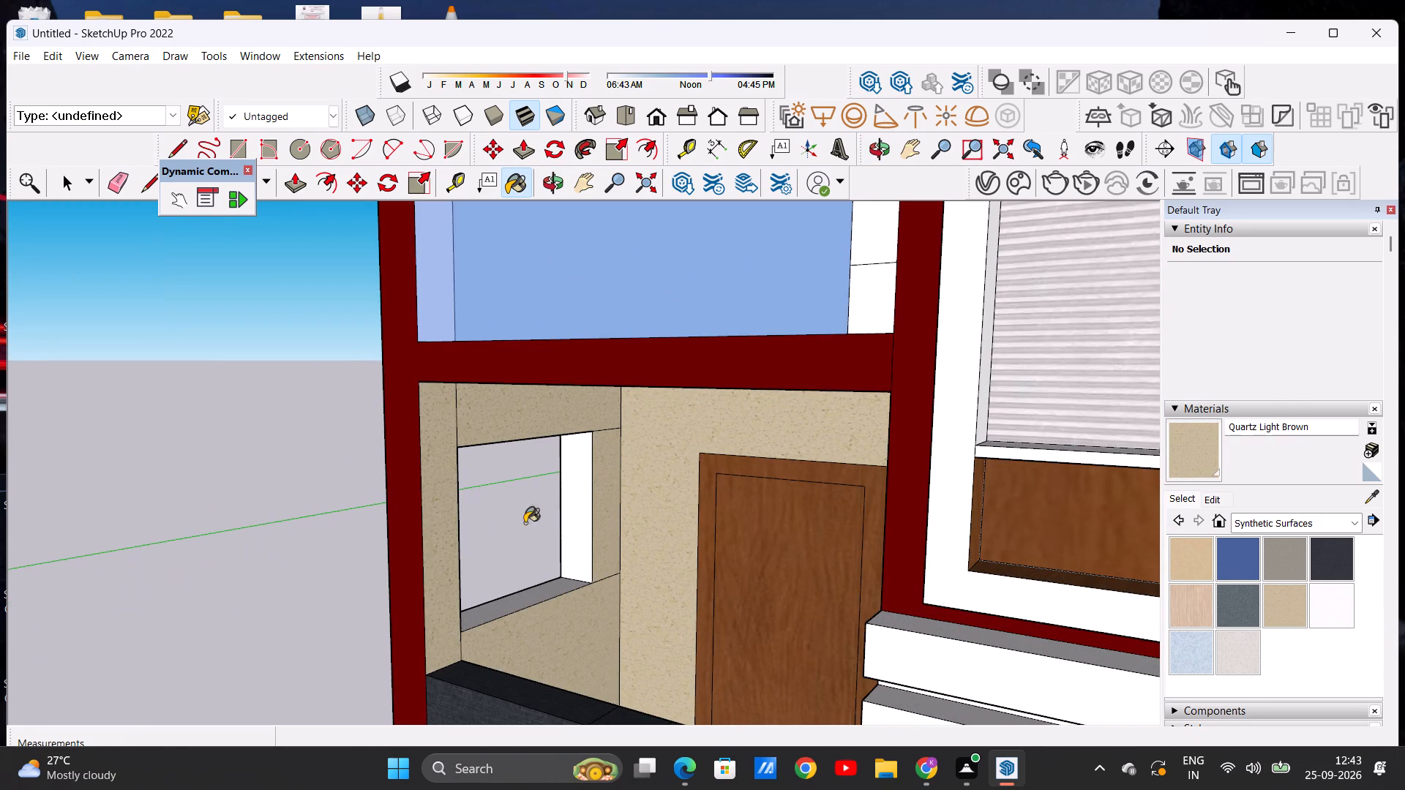
{"action": "middle_click_drag", "start_coordinate": [511, 530], "coordinate": [610, 570]}
{"action": "scroll", "coordinate": [527, 586], "scroll_direction": "up", "scroll_amount": 3}
{"action": "left_click", "coordinate": [479, 595]}
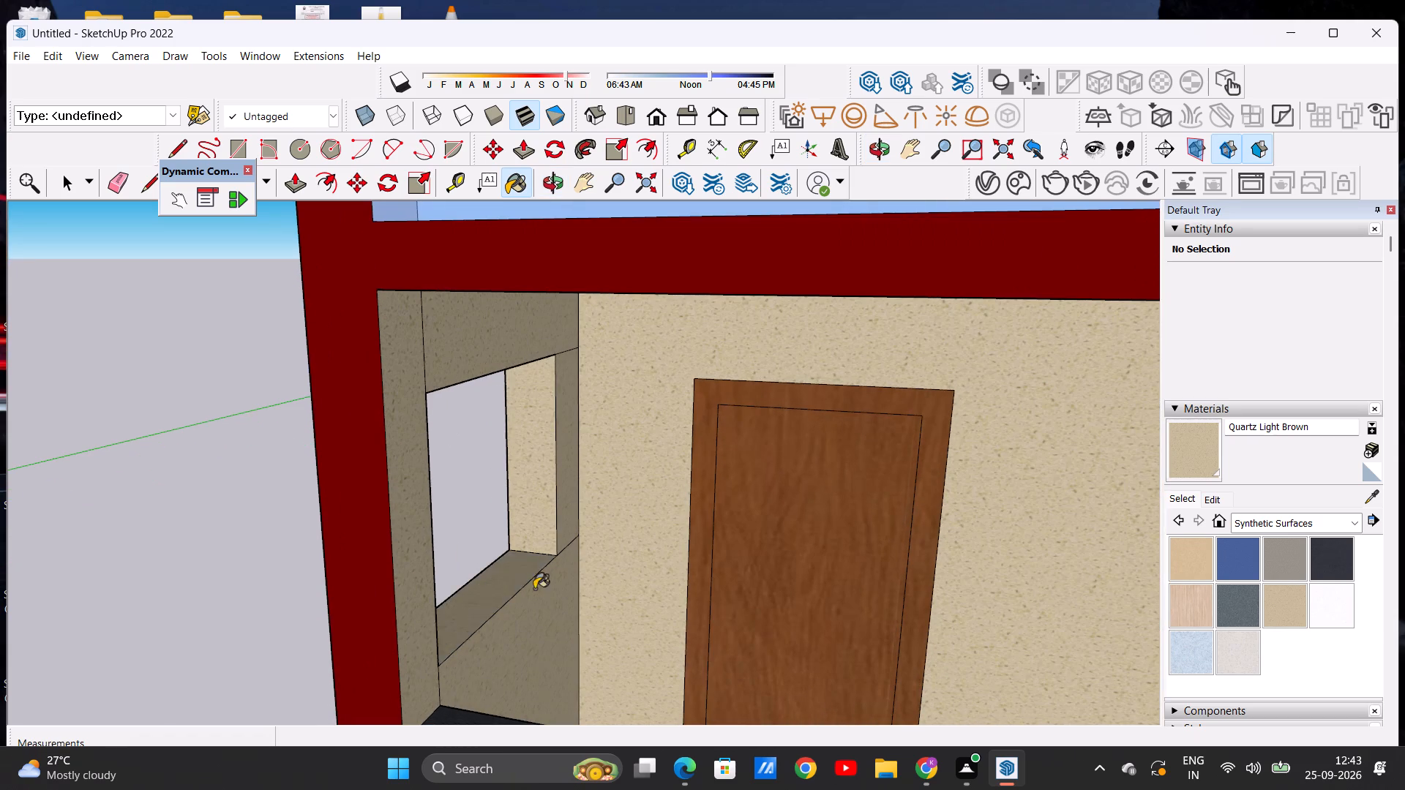
Paint the porch's opposite inner side wall, across from the window opening, with Quartz Light Brown.
{"action": "scroll", "coordinate": [538, 589], "scroll_direction": "down", "scroll_amount": 4}
{"action": "middle_click_drag", "start_coordinate": [549, 589], "coordinate": [908, 560]}
{"action": "scroll", "coordinate": [672, 519], "scroll_direction": "up", "scroll_amount": 6}
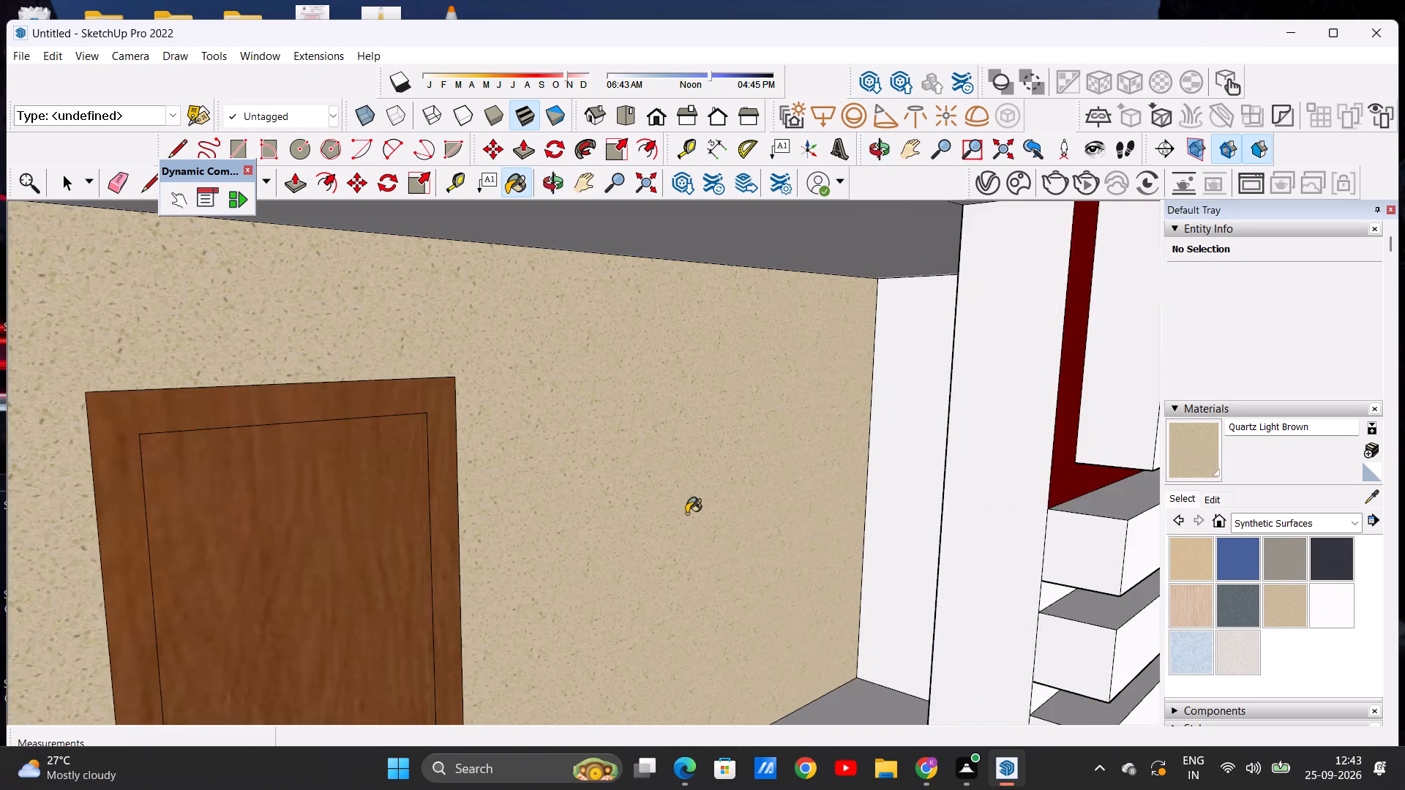
{"action": "middle_click_drag", "start_coordinate": [721, 513], "coordinate": [757, 516]}
{"action": "left_click", "coordinate": [880, 466]}
{"action": "scroll", "coordinate": [723, 494], "scroll_direction": "down", "scroll_amount": 3}
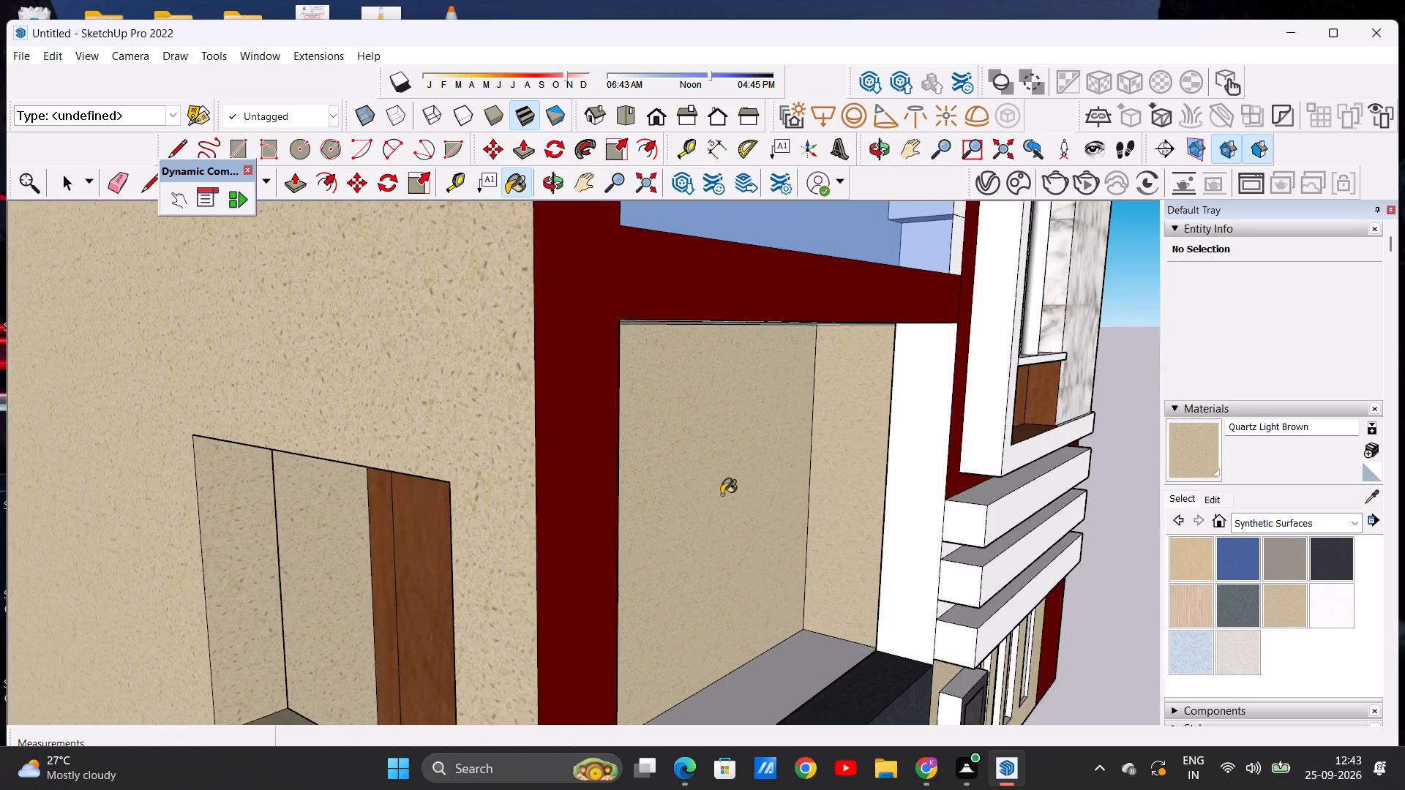
Paint the front jamb of the porch's side window opening and the unpainted wall return visible through it with Quartz Light Brown.
{"action": "middle_click_drag", "start_coordinate": [723, 497], "coordinate": [933, 434]}
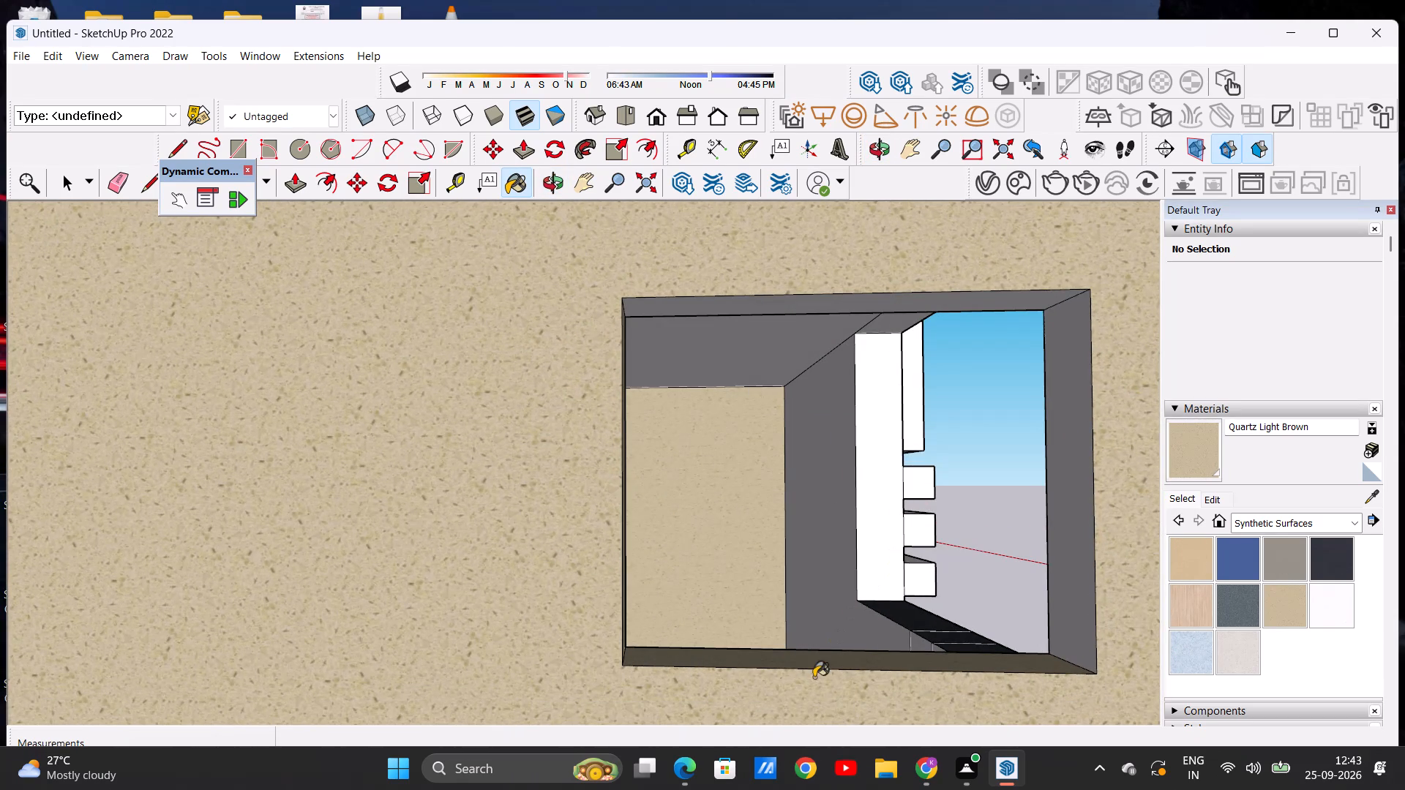
{"action": "middle_click_drag", "start_coordinate": [877, 644], "coordinate": [948, 655]}
{"action": "scroll", "coordinate": [1121, 539], "scroll_direction": "up", "scroll_amount": 1}
{"action": "scroll", "coordinate": [910, 556], "scroll_direction": "down", "scroll_amount": 4}
{"action": "scroll", "coordinate": [809, 563], "scroll_direction": "down", "scroll_amount": 3}
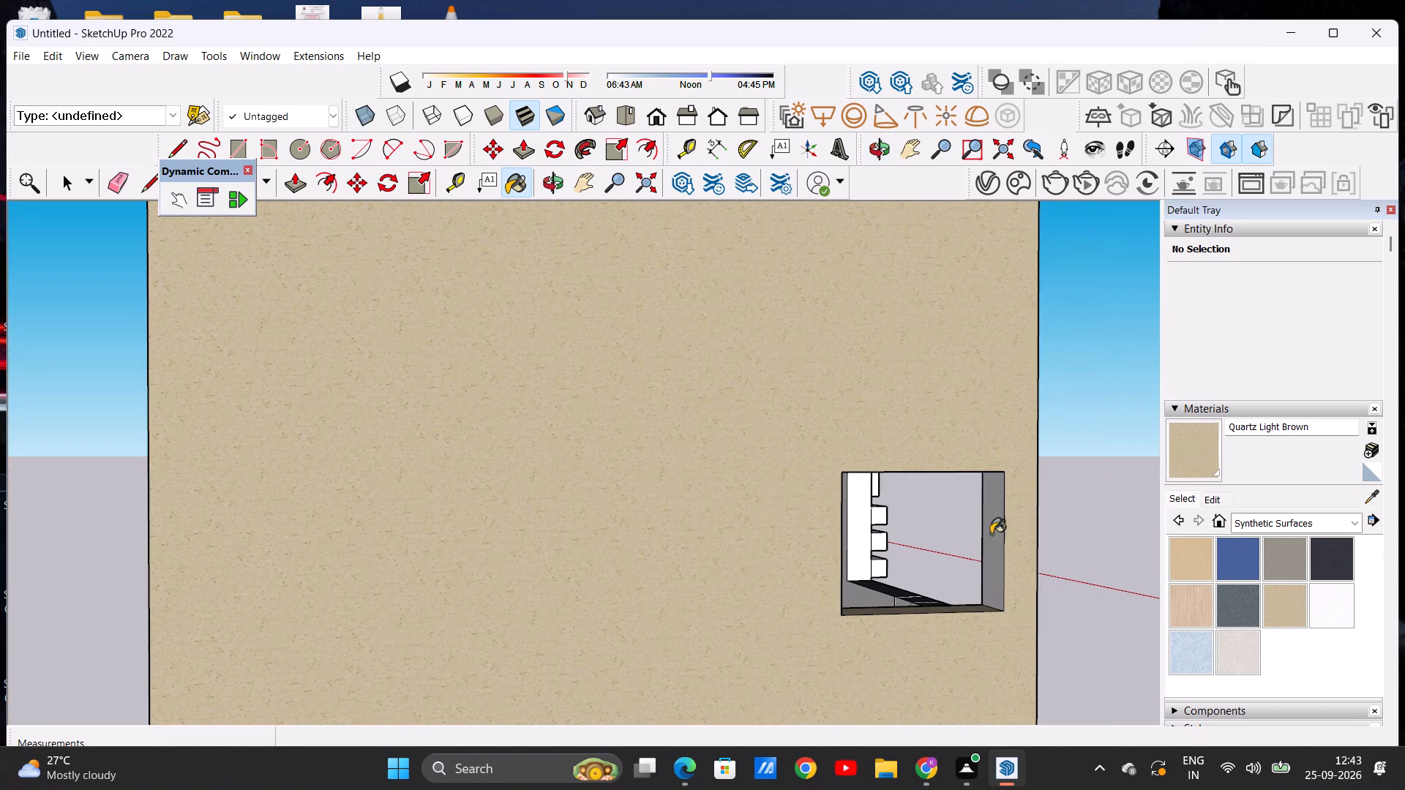
{"action": "scroll", "coordinate": [1027, 523], "scroll_direction": "up", "scroll_amount": 13}
{"action": "left_click_drag", "start_coordinate": [973, 544], "coordinate": [989, 545]}
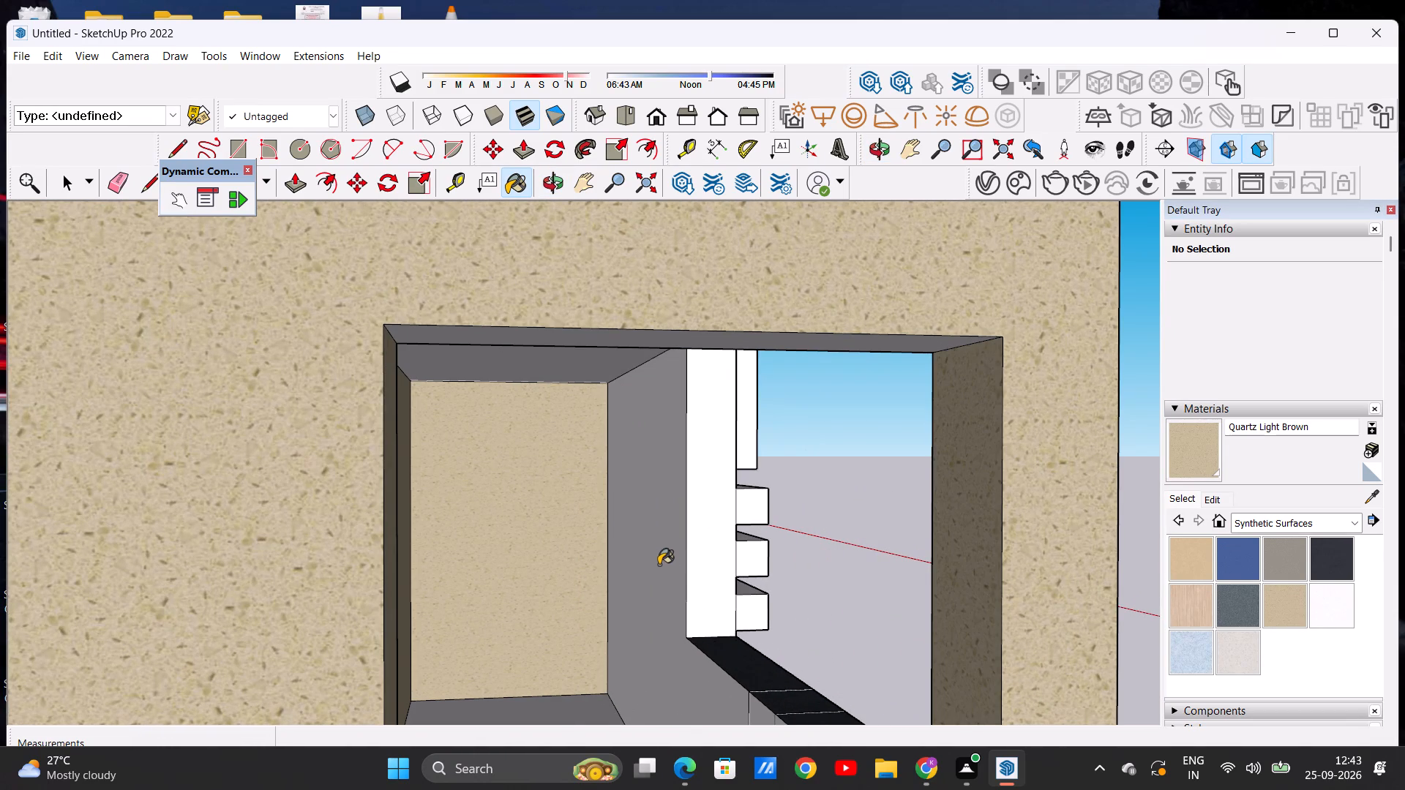
{"action": "left_click", "coordinate": [659, 565]}
{"action": "scroll", "coordinate": [621, 559], "scroll_direction": "down", "scroll_amount": 5}
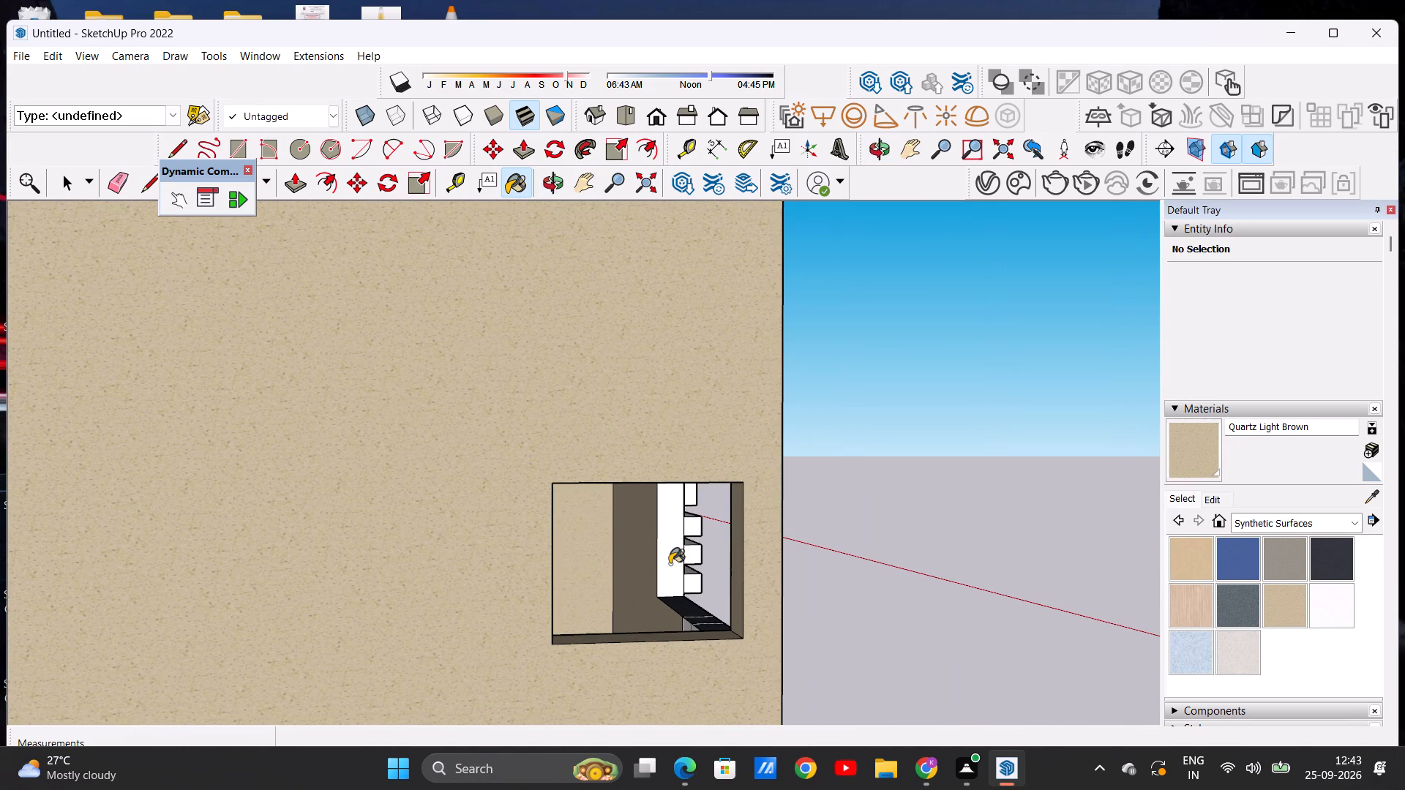
Paint the rear wall and both inner side walls of the open roof terrace with Quartz Light Brown.
{"action": "middle_click_drag", "start_coordinate": [666, 564], "coordinate": [220, 566]}
{"action": "middle_click_drag", "start_coordinate": [425, 543], "coordinate": [263, 647]}
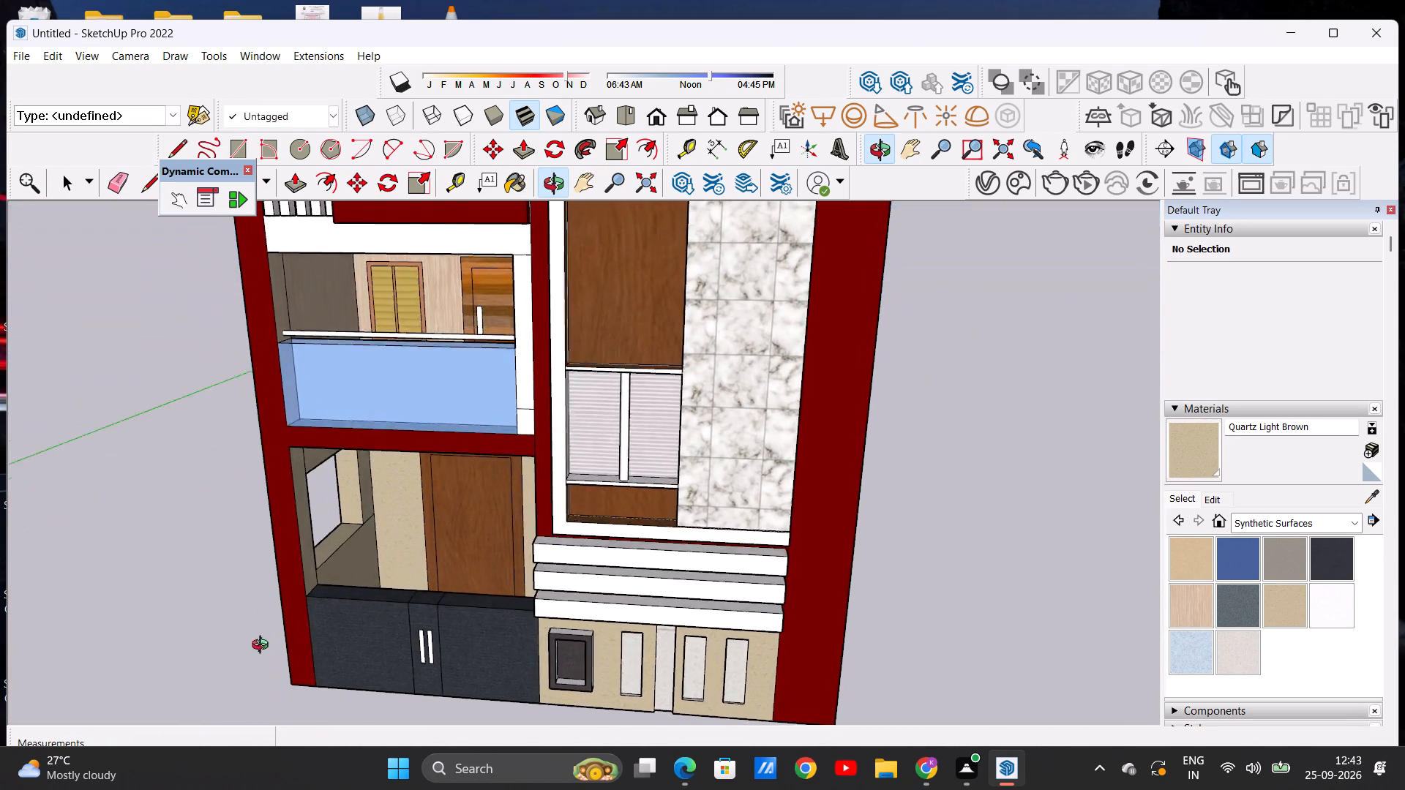
{"action": "middle_click_drag", "start_coordinate": [263, 647], "coordinate": [346, 525]}
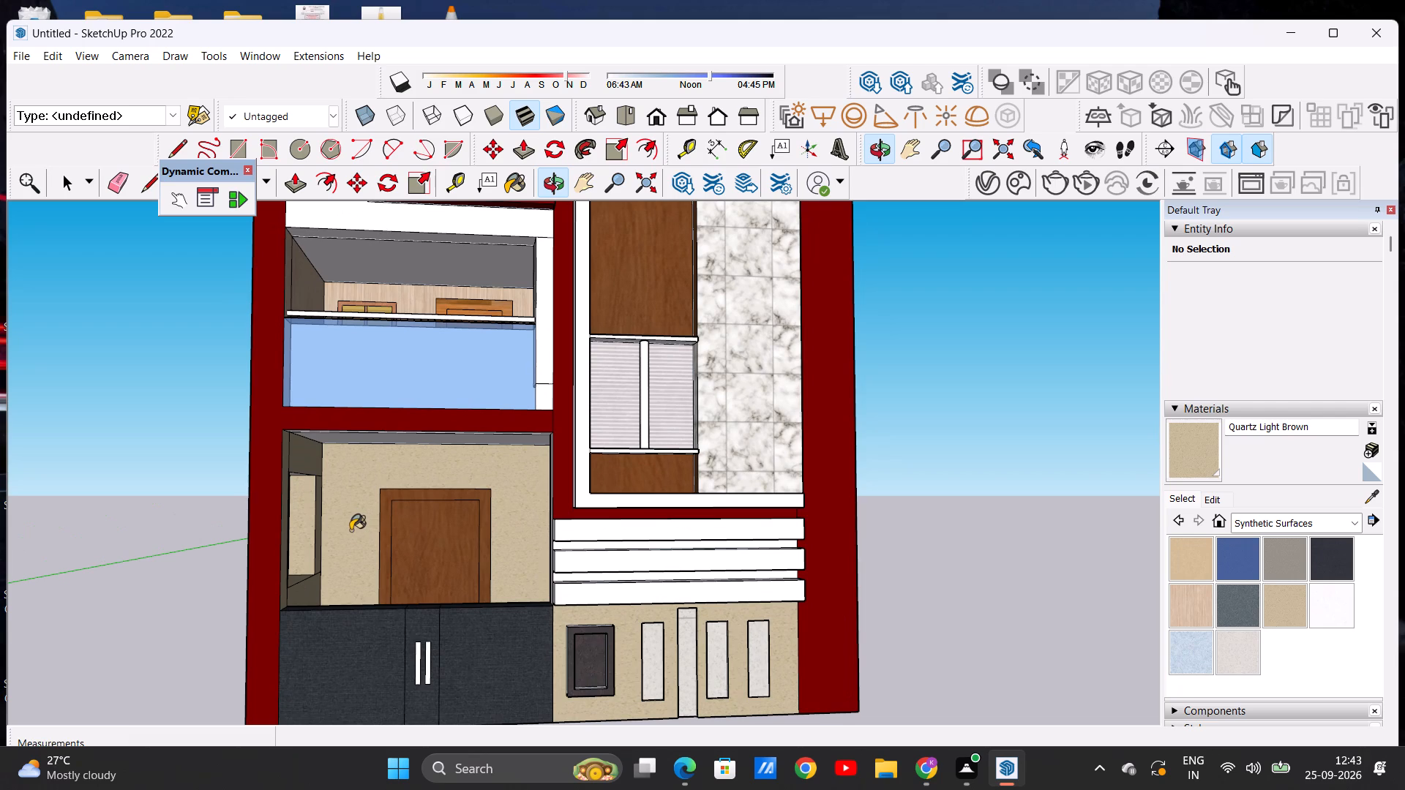
{"action": "scroll", "coordinate": [351, 530], "scroll_direction": "down", "scroll_amount": 15}
{"action": "scroll", "coordinate": [345, 497], "scroll_direction": "up", "scroll_amount": 1}
{"action": "middle_click_drag", "start_coordinate": [349, 497], "coordinate": [335, 584]}
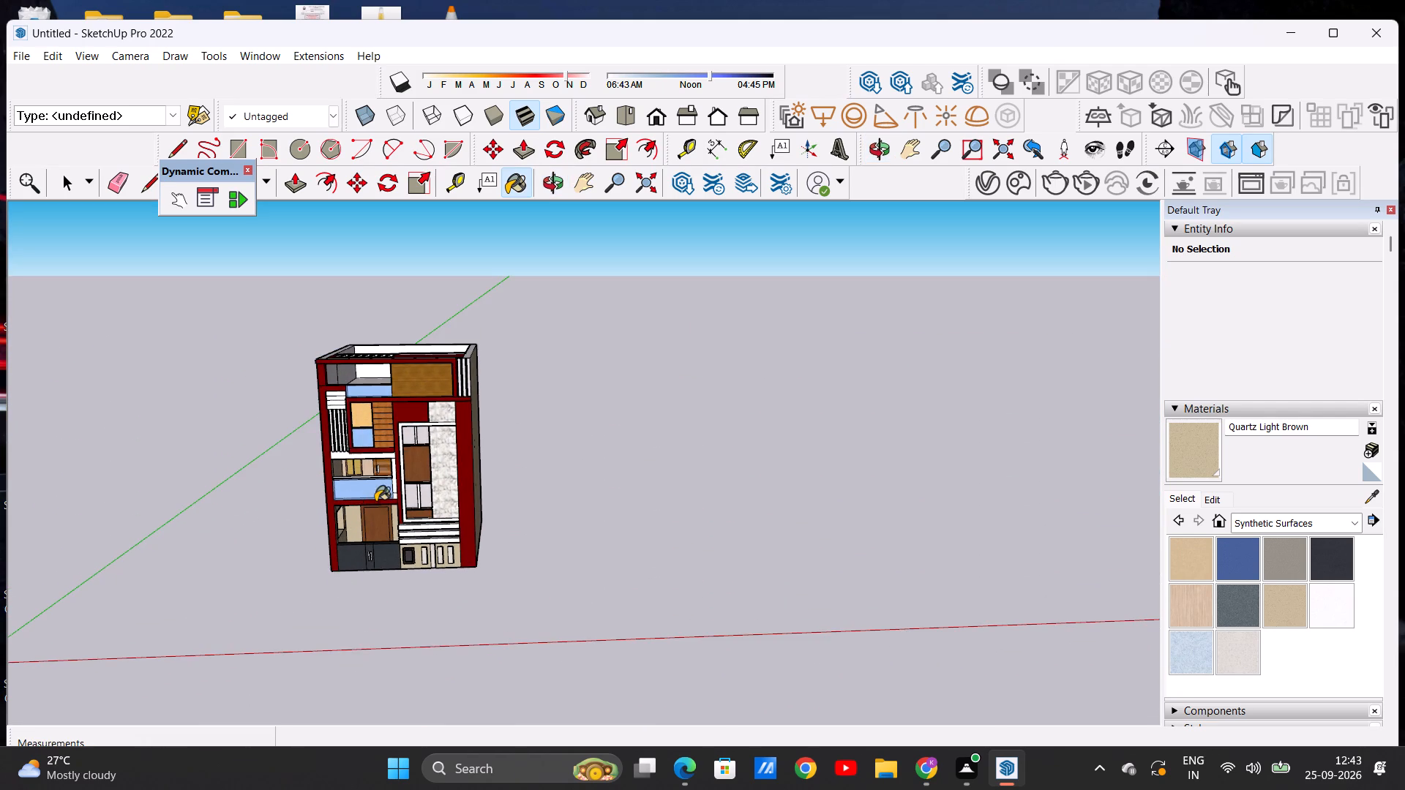
{"action": "middle_click_drag", "start_coordinate": [394, 486], "coordinate": [434, 646]}
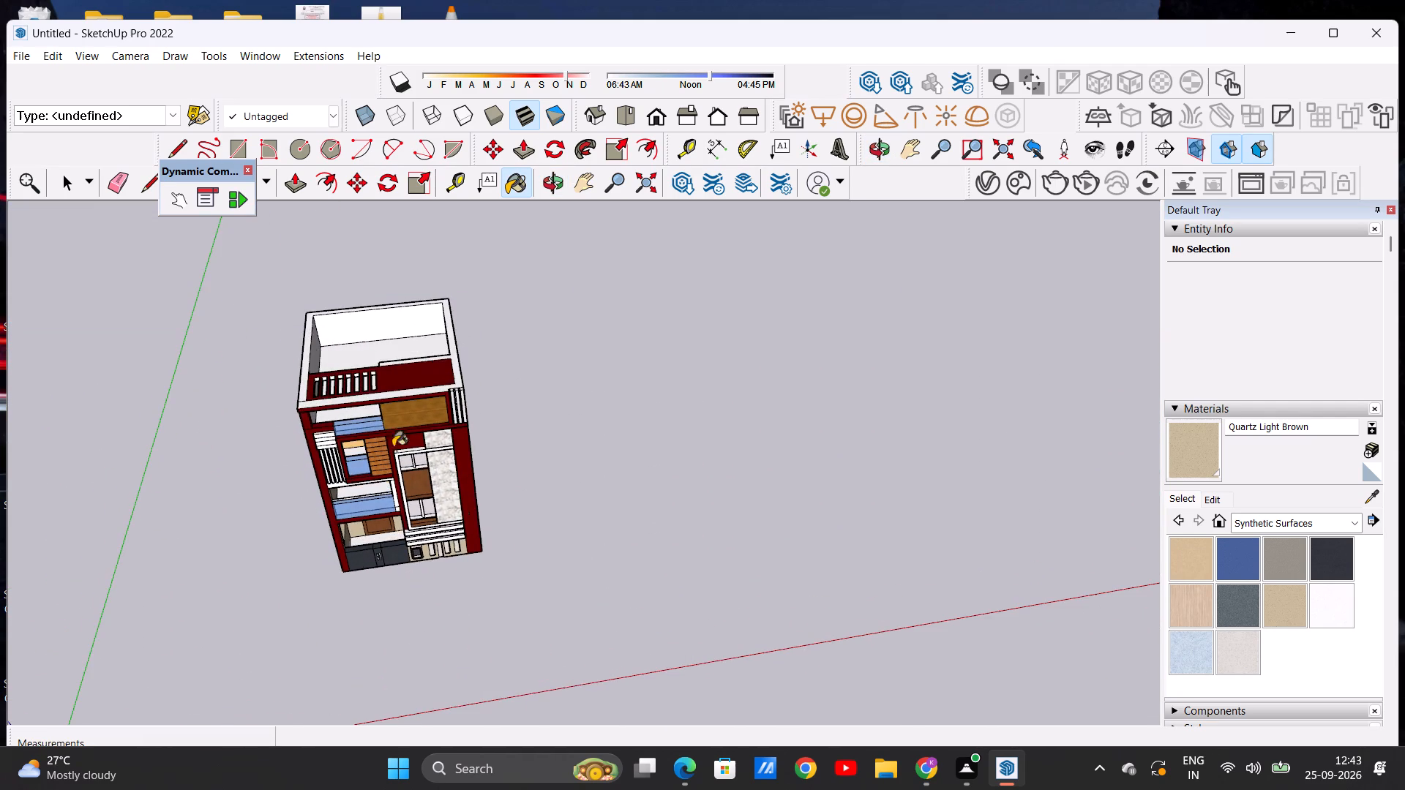
{"action": "scroll", "coordinate": [340, 351], "scroll_direction": "up", "scroll_amount": 12}
{"action": "left_click", "coordinate": [273, 284]}
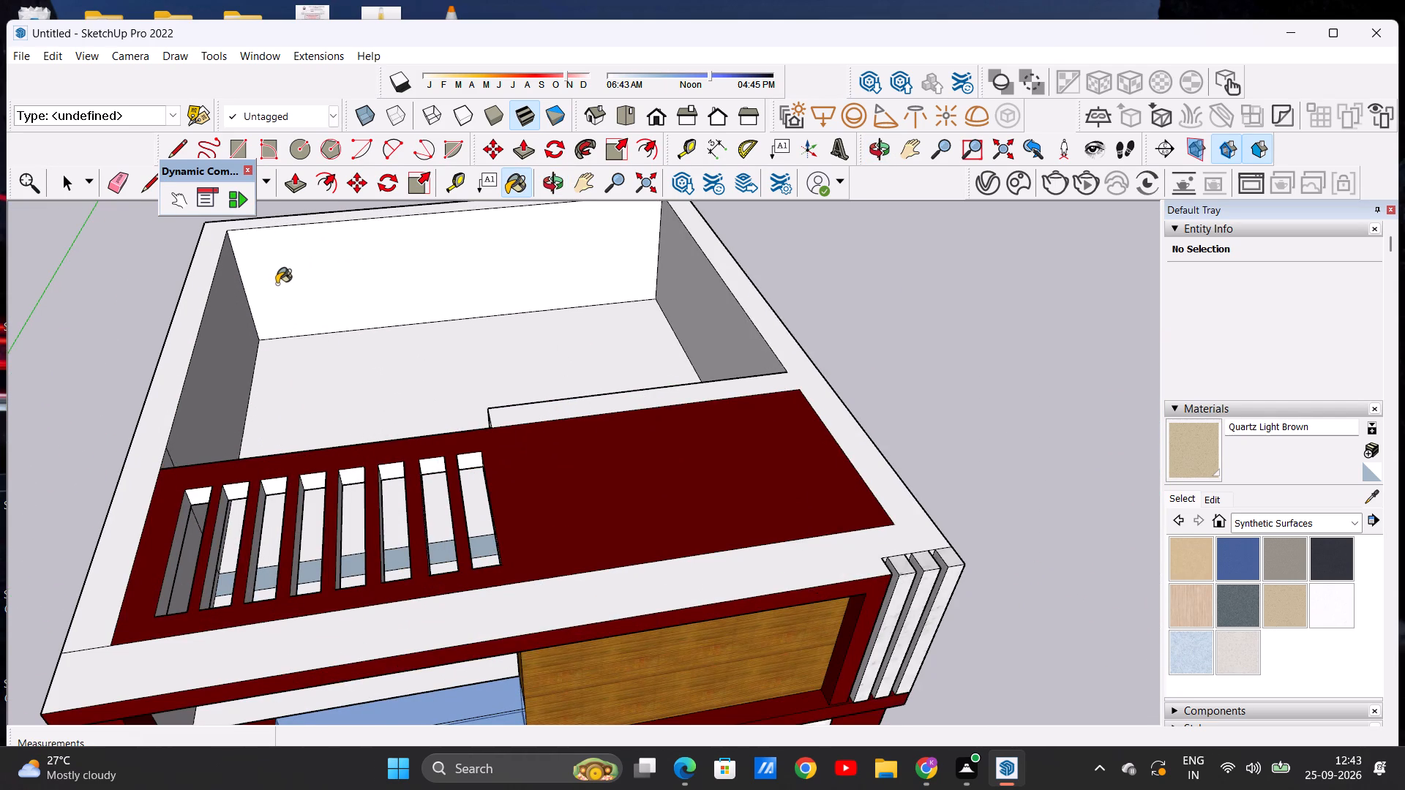
{"action": "left_click", "coordinate": [209, 356]}
{"action": "left_click", "coordinate": [696, 298]}
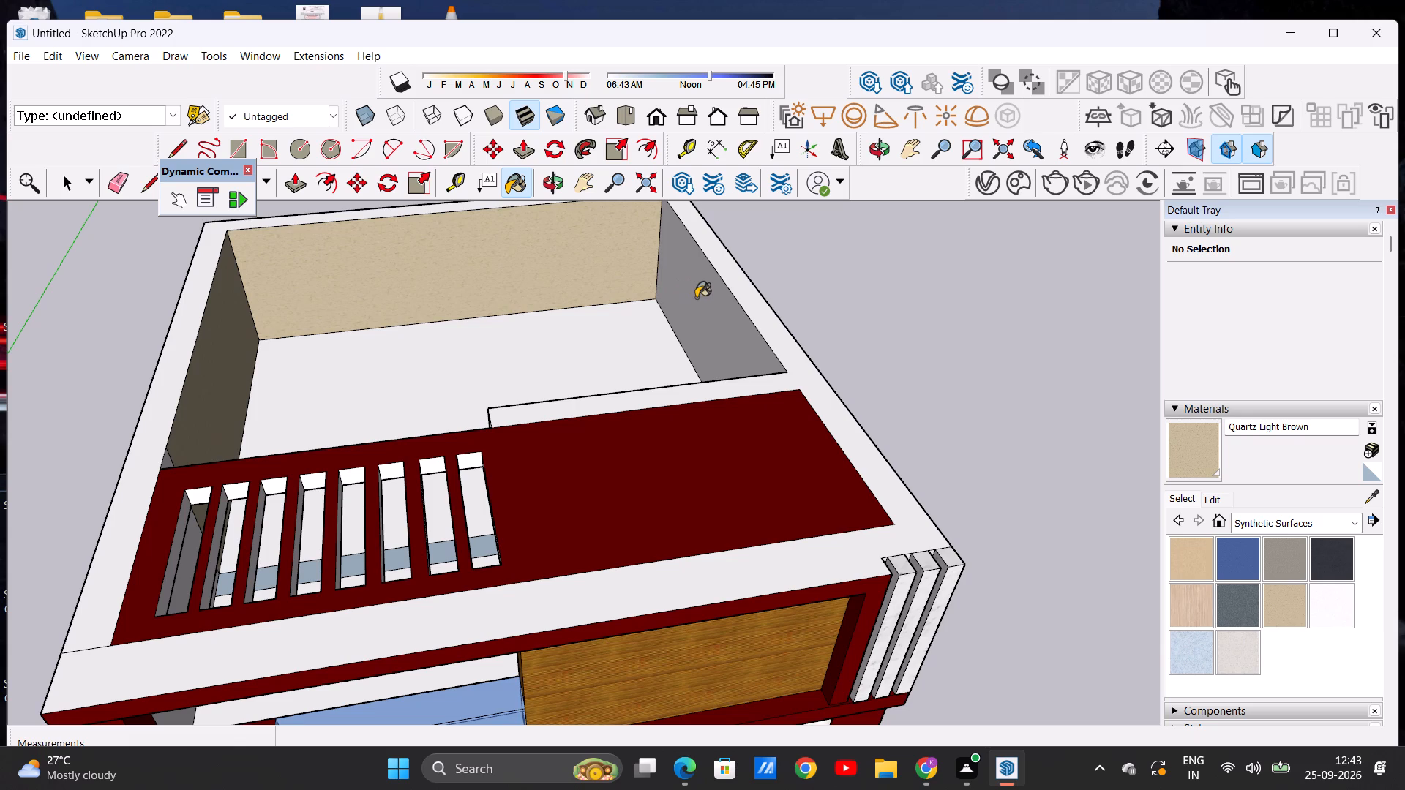
{"action": "scroll", "coordinate": [517, 313], "scroll_direction": "down", "scroll_amount": 5}
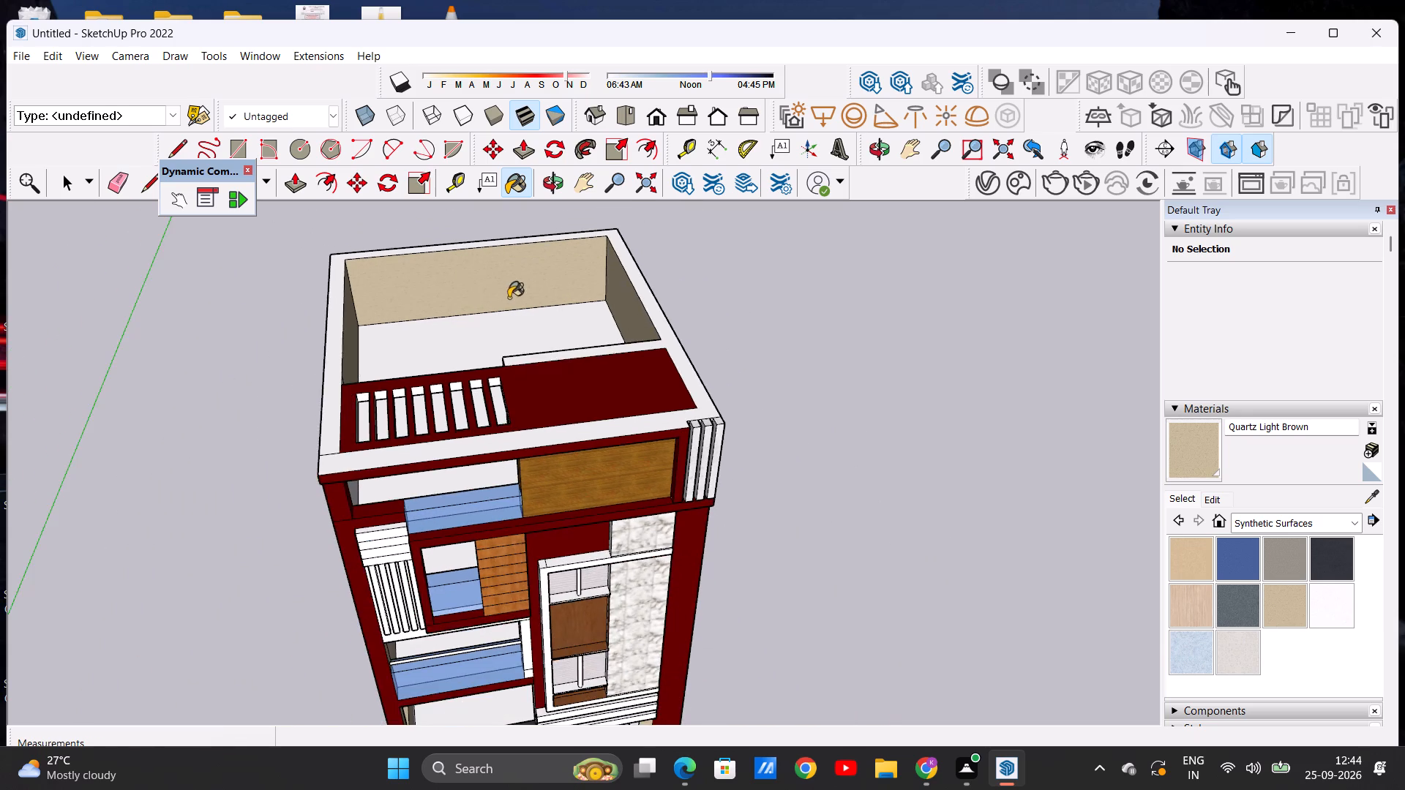
Paint the inner face of the top-floor balcony's front wall, beside and below its opening, with Quartz Light Brown.
{"action": "middle_click_drag", "start_coordinate": [471, 321], "coordinate": [926, 356]}
{"action": "middle_click_drag", "start_coordinate": [328, 500], "coordinate": [642, 464]}
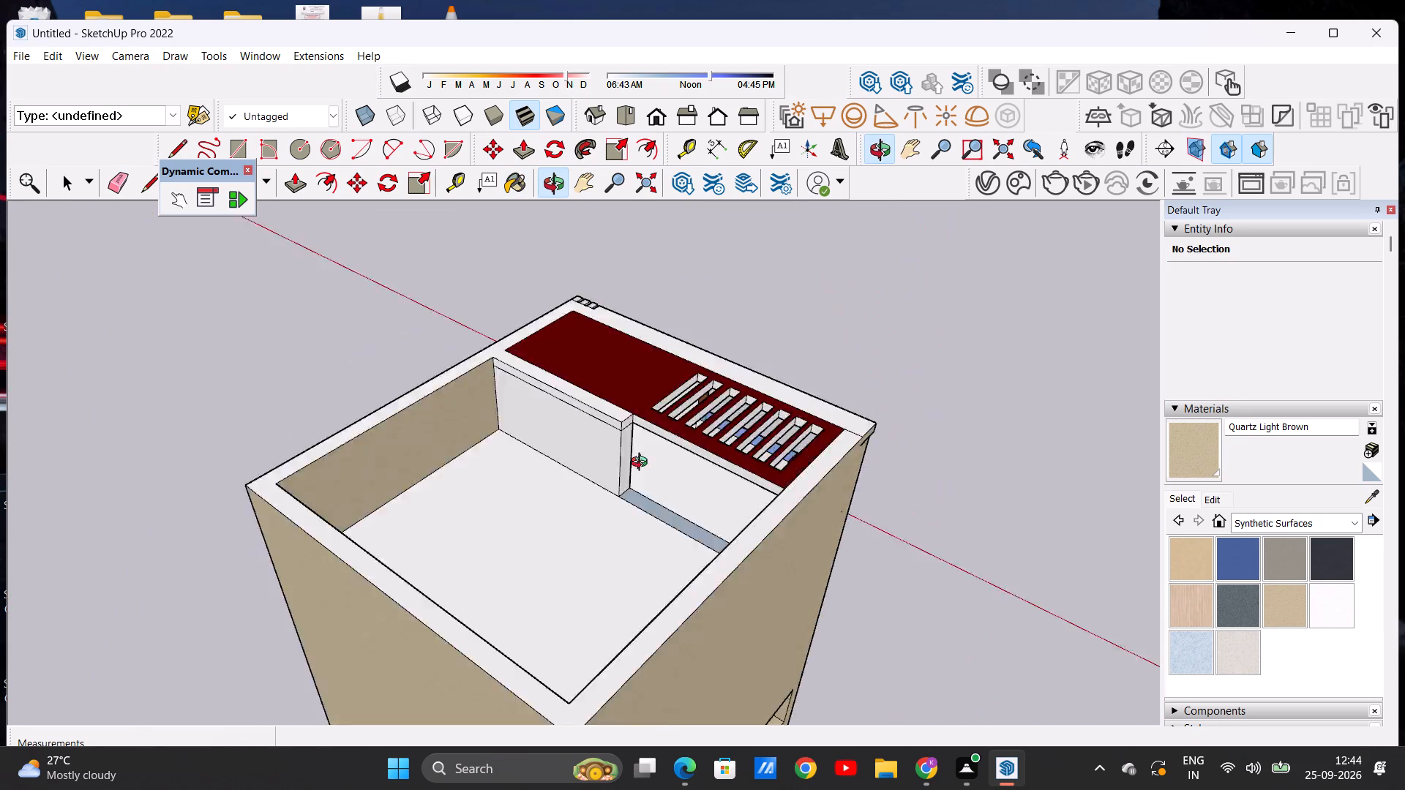
{"action": "middle_click_drag", "start_coordinate": [642, 464], "coordinate": [823, 369]}
{"action": "scroll", "coordinate": [787, 425], "scroll_direction": "up", "scroll_amount": 13}
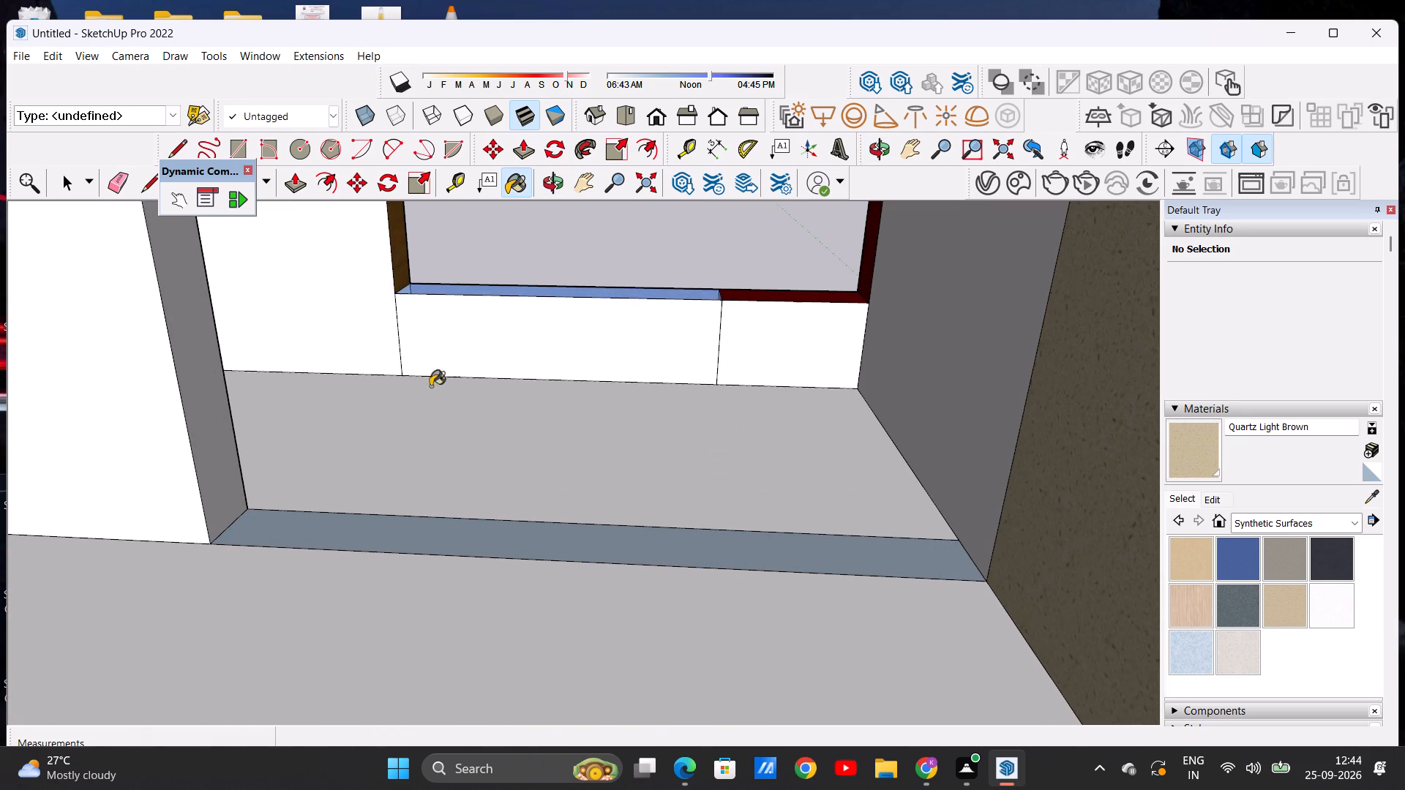
{"action": "left_click", "coordinate": [311, 321]}
{"action": "left_click", "coordinate": [770, 342]}
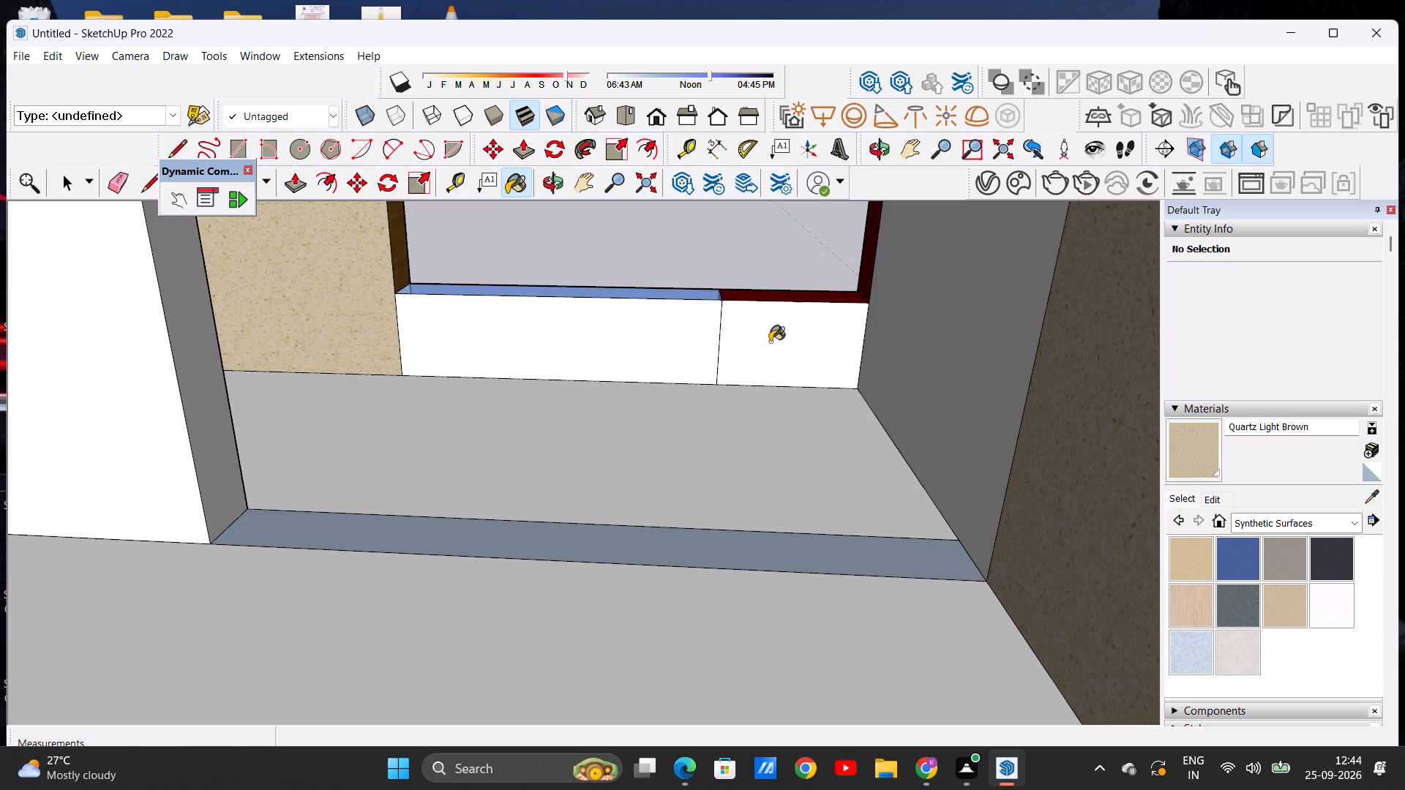
{"action": "left_click", "coordinate": [603, 358]}
{"action": "middle_click_drag", "start_coordinate": [616, 395], "coordinate": [632, 407]}
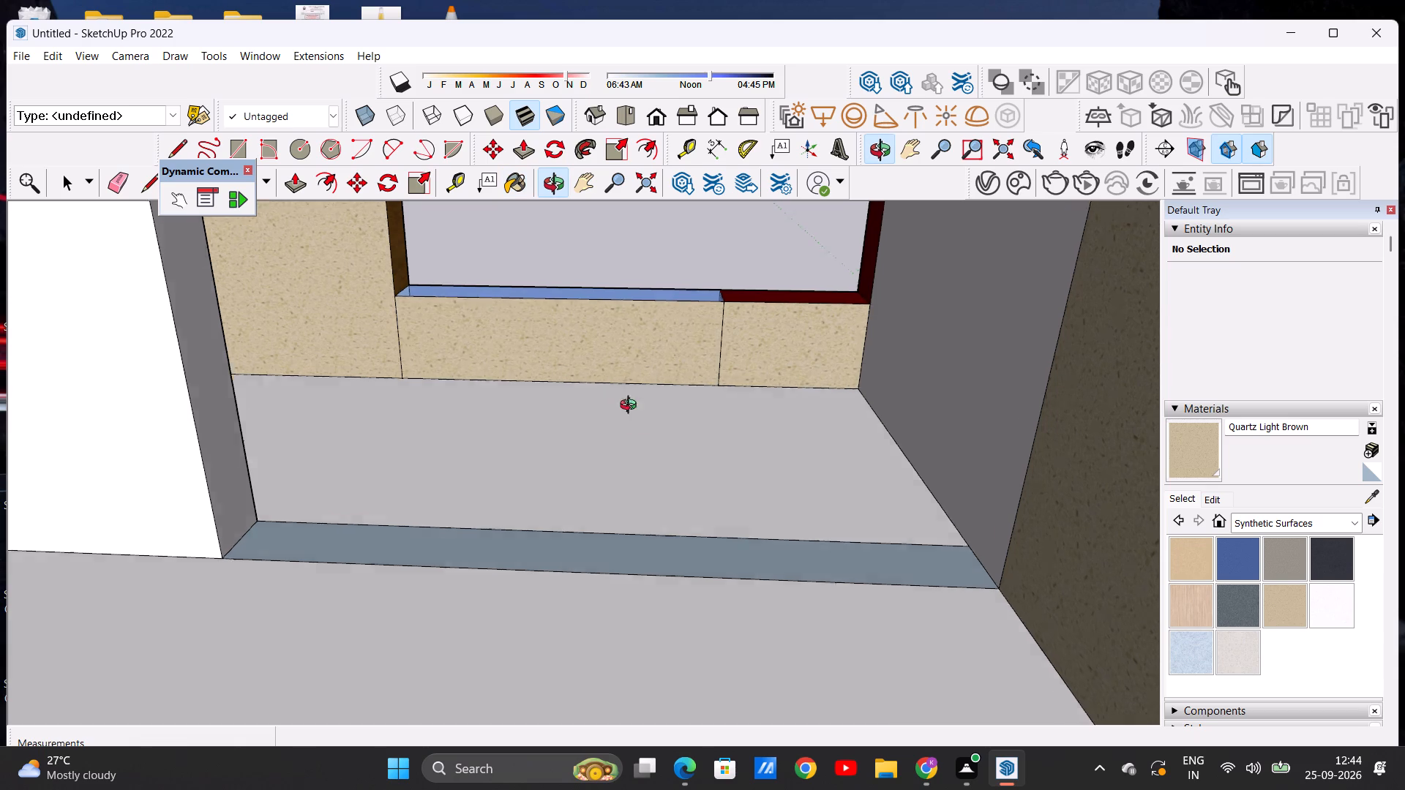
{"action": "middle_click_drag", "start_coordinate": [632, 407], "coordinate": [623, 396]}
Paint the terrace-side face and the free end of the partition wall between terrace and top-floor balcony with Quartz Light Brown.
{"action": "scroll", "coordinate": [590, 437], "scroll_direction": "down", "scroll_amount": 4}
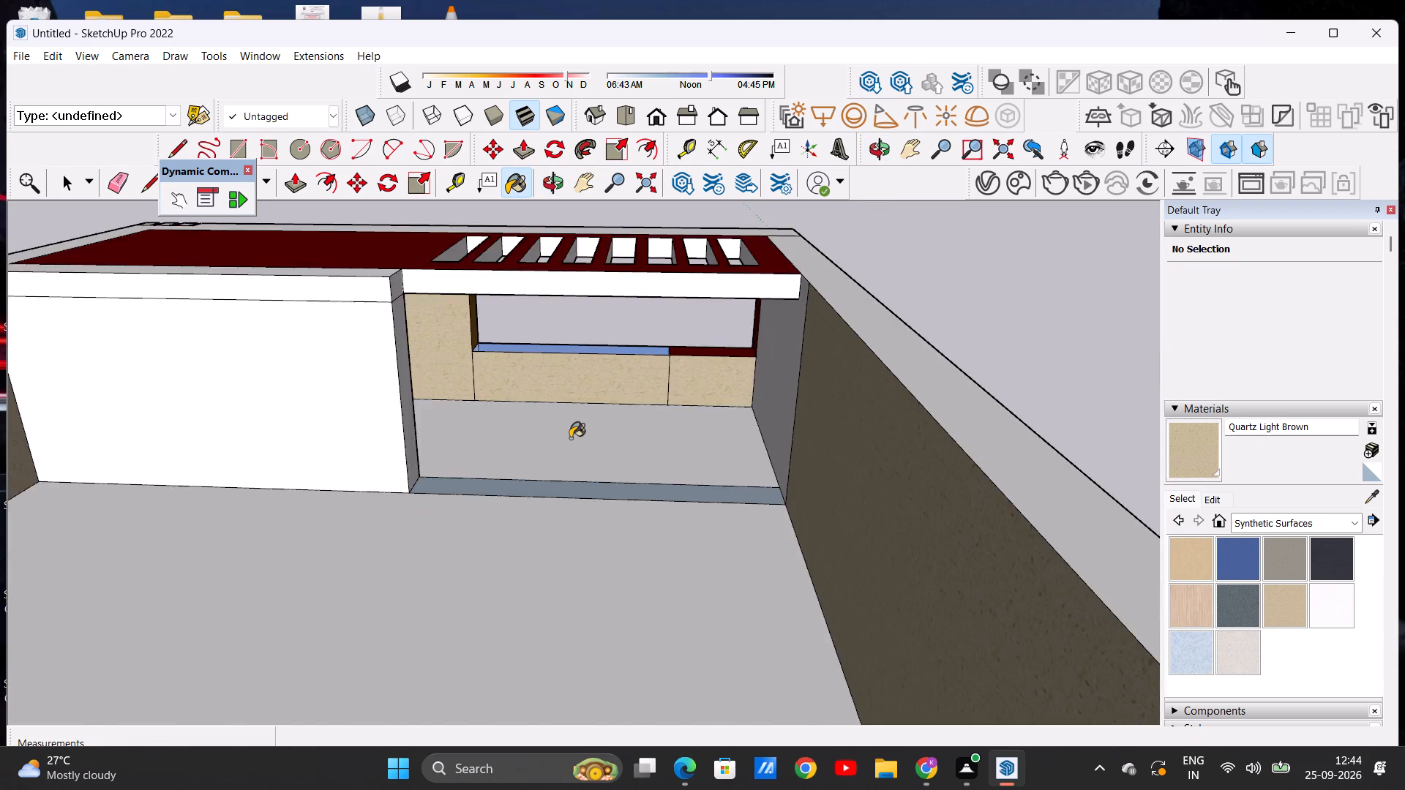
{"action": "scroll", "coordinate": [570, 438], "scroll_direction": "down", "scroll_amount": 5}
{"action": "middle_click_drag", "start_coordinate": [574, 516], "coordinate": [530, 551]}
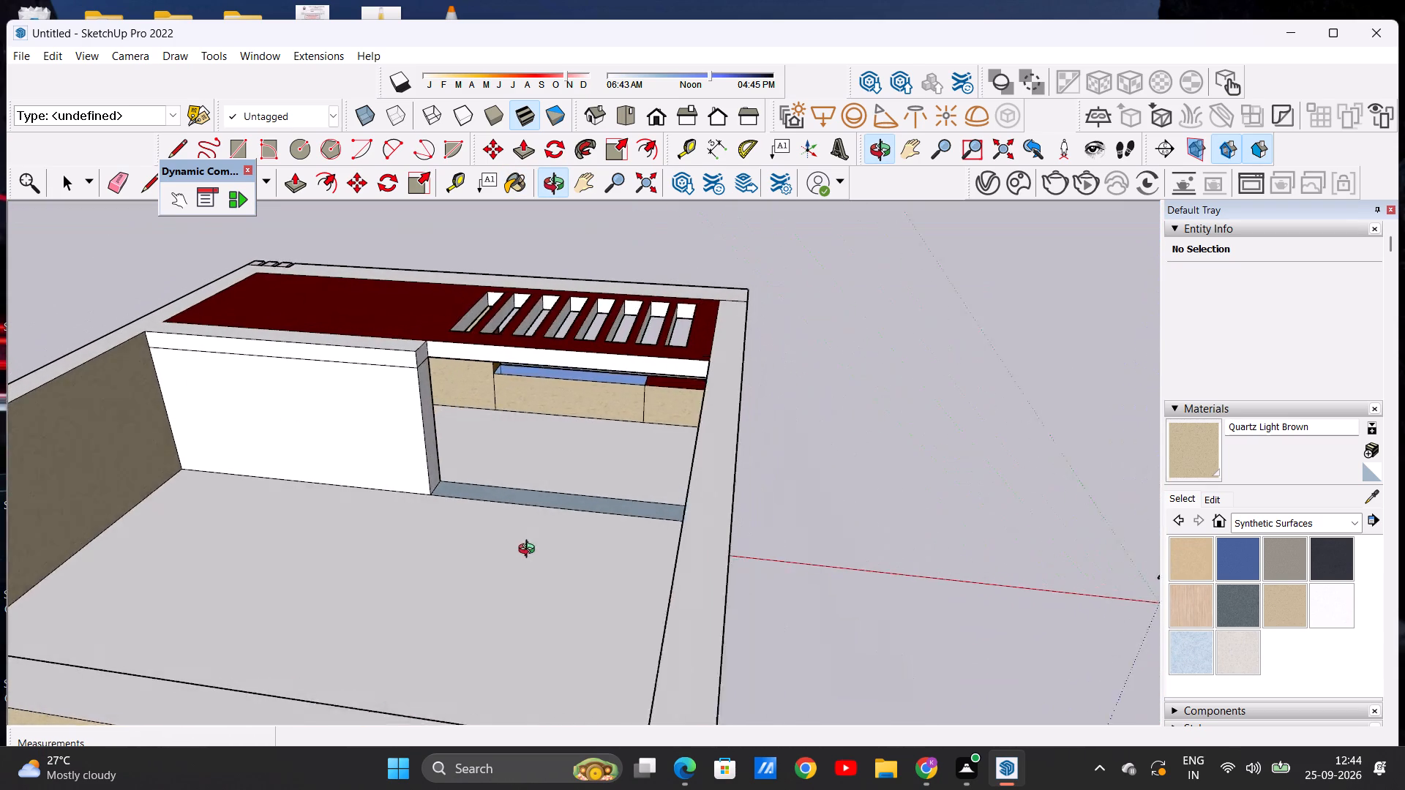
{"action": "middle_click_drag", "start_coordinate": [530, 551], "coordinate": [520, 554]}
{"action": "scroll", "coordinate": [382, 426], "scroll_direction": "up", "scroll_amount": 5}
{"action": "left_click", "coordinate": [370, 423]}
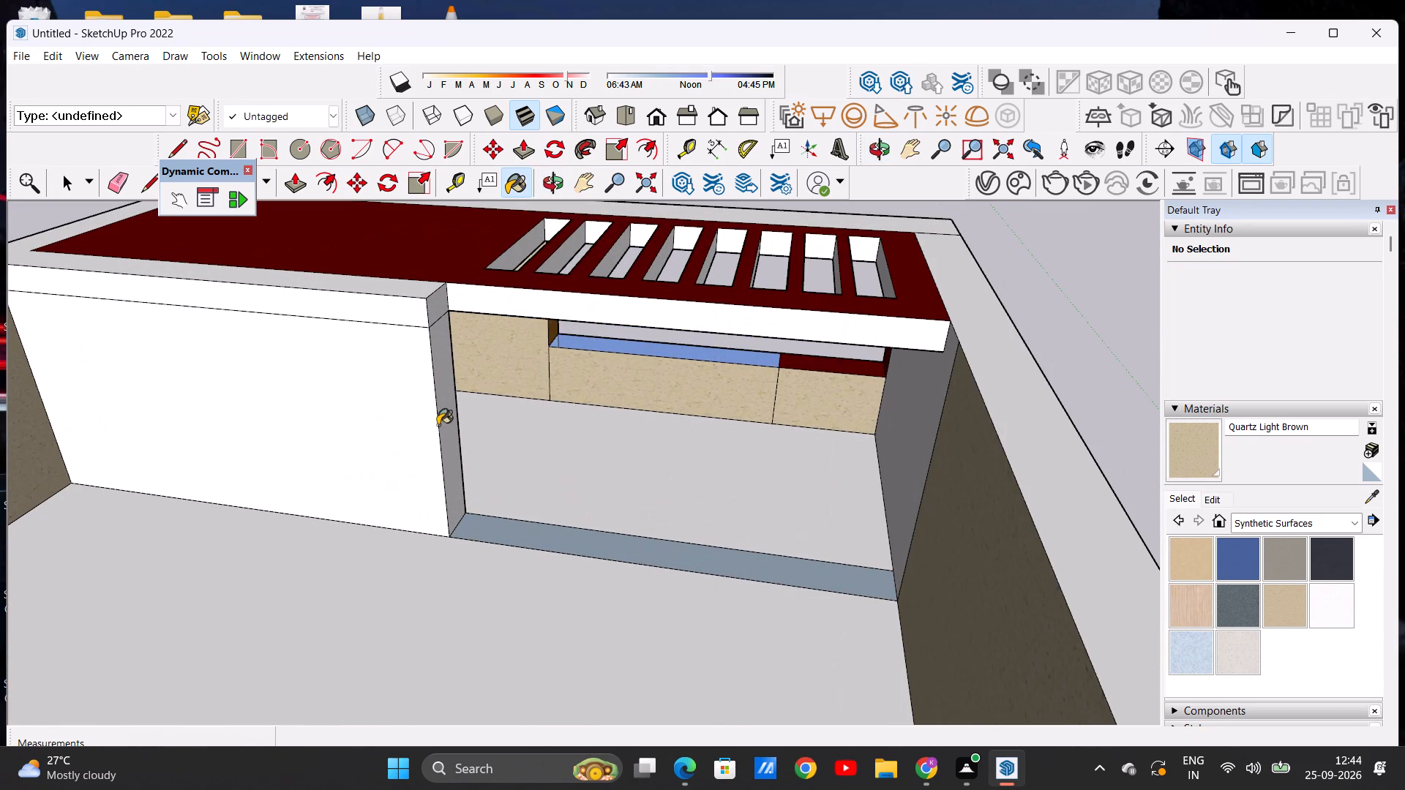
{"action": "left_click", "coordinate": [443, 424]}
Paint the band above the terrace partition, its end face, the beam beside it and the parapet's top surface with Quartz Light Brown.
{"action": "left_click", "coordinate": [400, 317]}
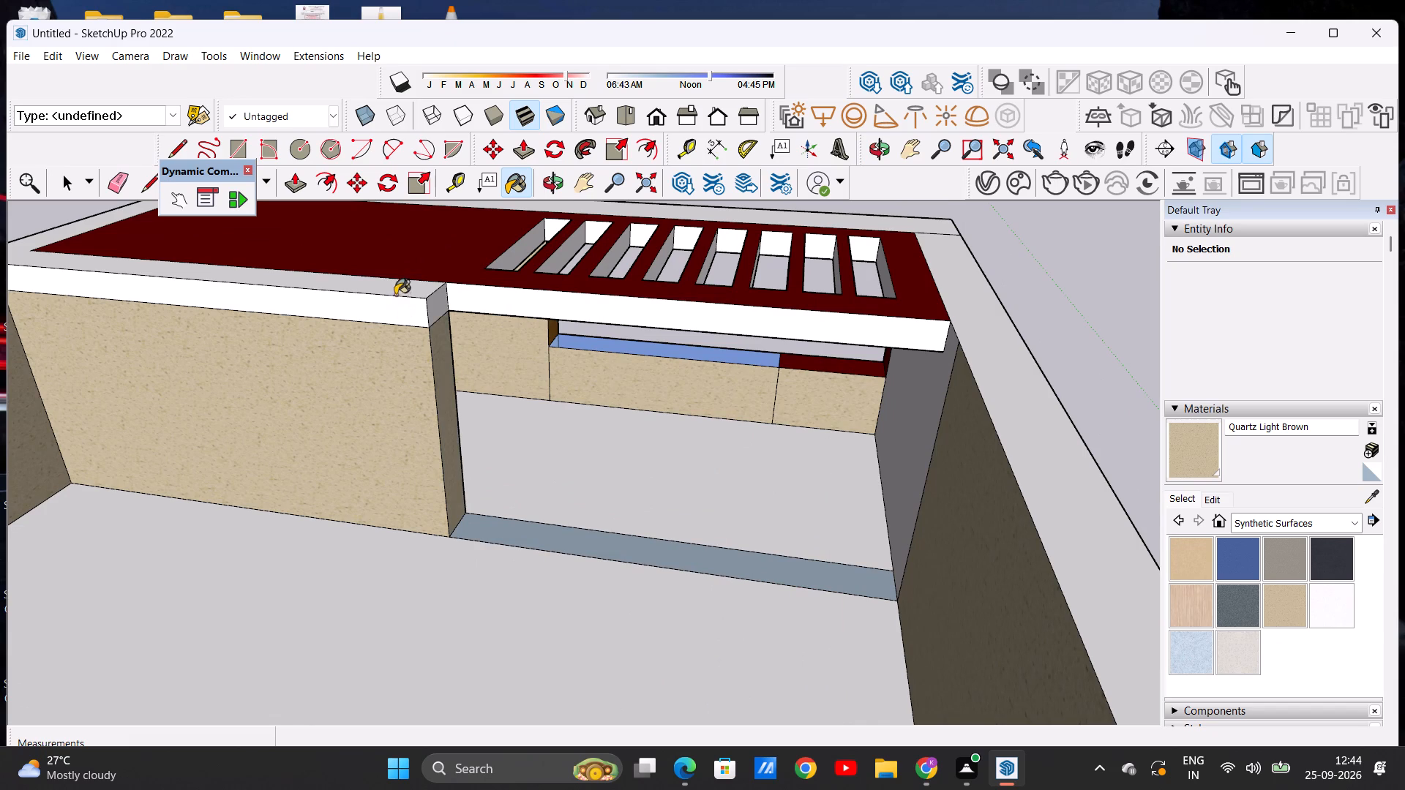
{"action": "left_click", "coordinate": [395, 293]}
{"action": "left_click", "coordinate": [475, 307]}
{"action": "scroll", "coordinate": [419, 418], "scroll_direction": "down", "scroll_amount": 5}
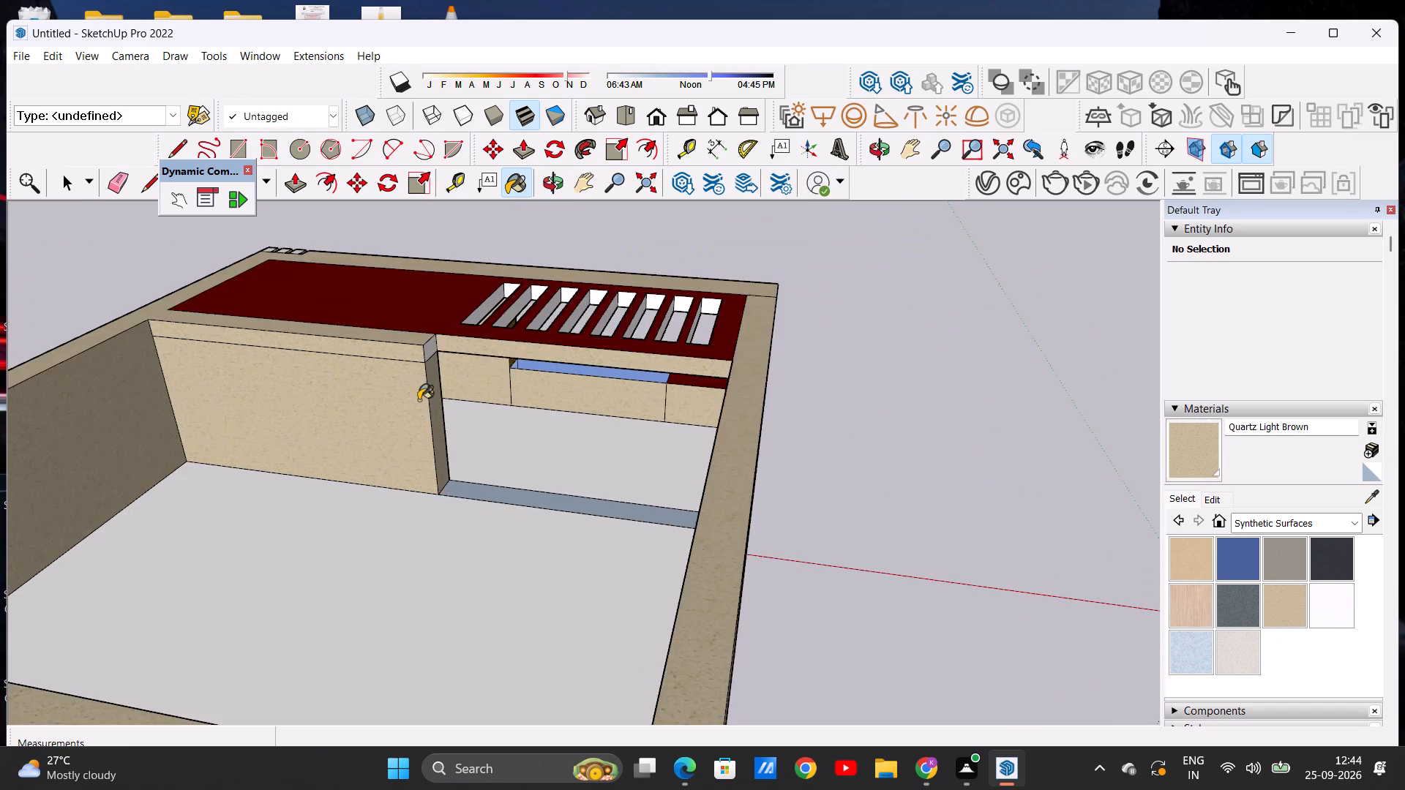
{"action": "scroll", "coordinate": [419, 400], "scroll_direction": "down", "scroll_amount": 3}
{"action": "middle_click_drag", "start_coordinate": [353, 426], "coordinate": [61, 437]}
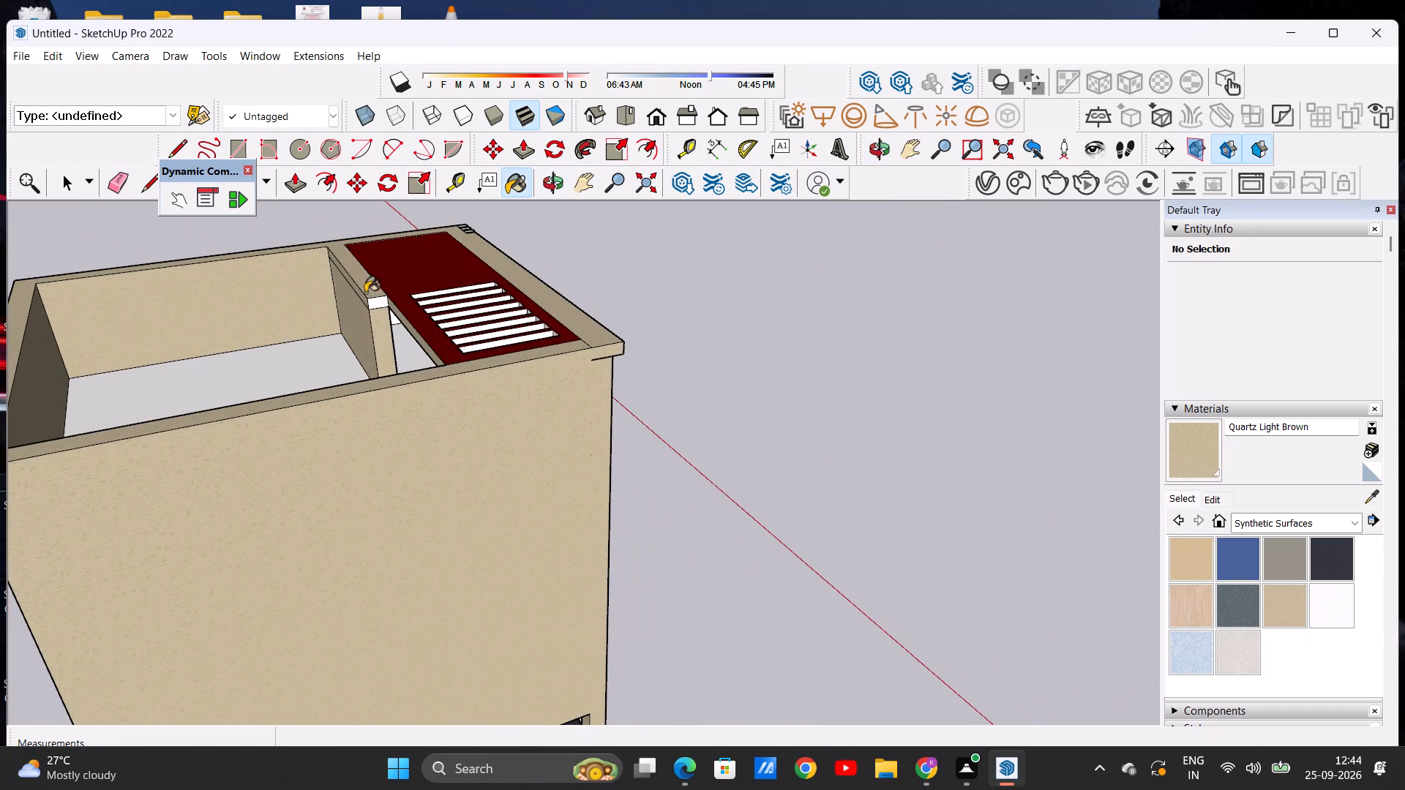
{"action": "scroll", "coordinate": [452, 309], "scroll_direction": "up", "scroll_amount": 12}
{"action": "left_click", "coordinate": [280, 275]}
Paint the top-floor balcony's rear wall and the adjoining inner side wall behind the wood panel with Quartz Light Brown.
{"action": "scroll", "coordinate": [291, 344], "scroll_direction": "down", "scroll_amount": 8}
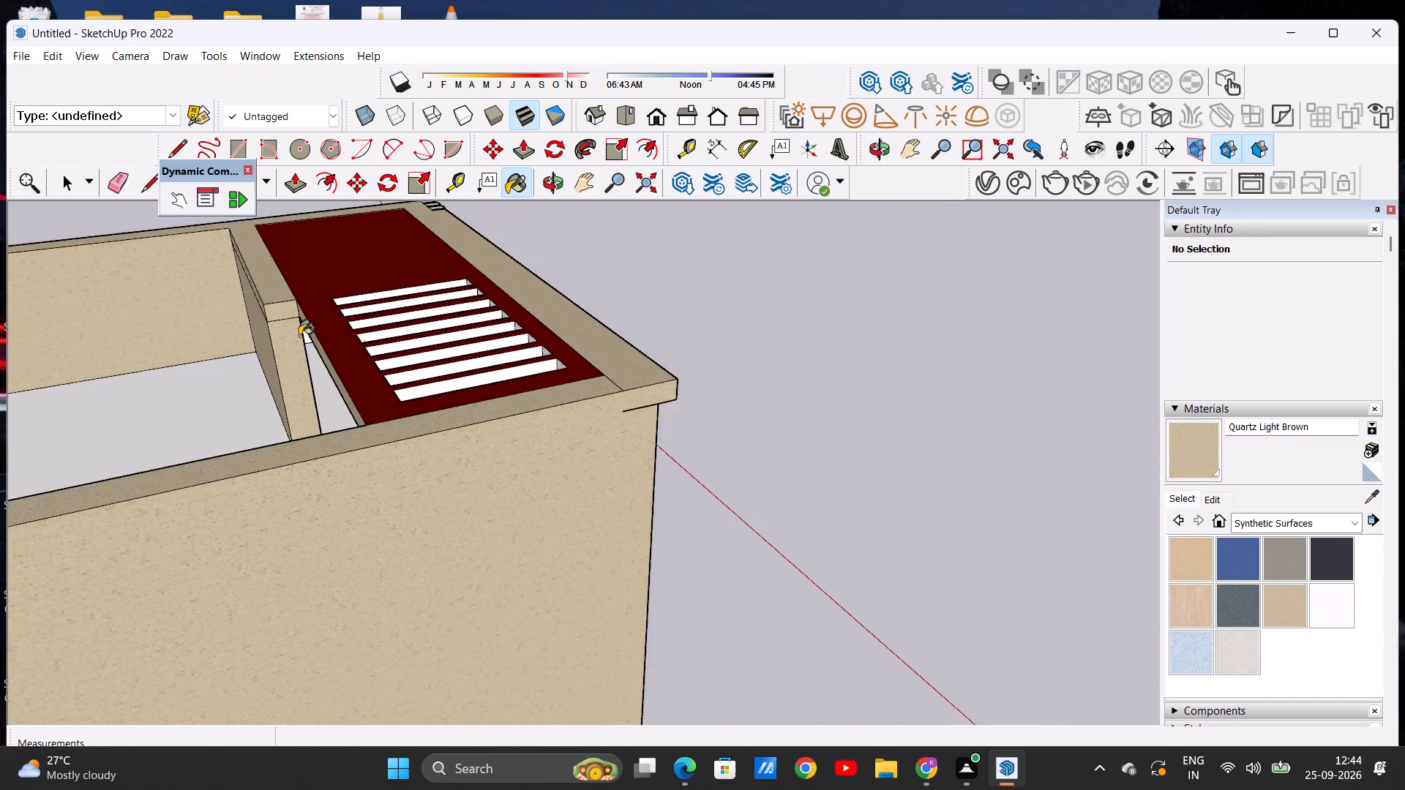
{"action": "scroll", "coordinate": [299, 336], "scroll_direction": "down", "scroll_amount": 14}
{"action": "middle_click_drag", "start_coordinate": [517, 334], "coordinate": [0, 349]}
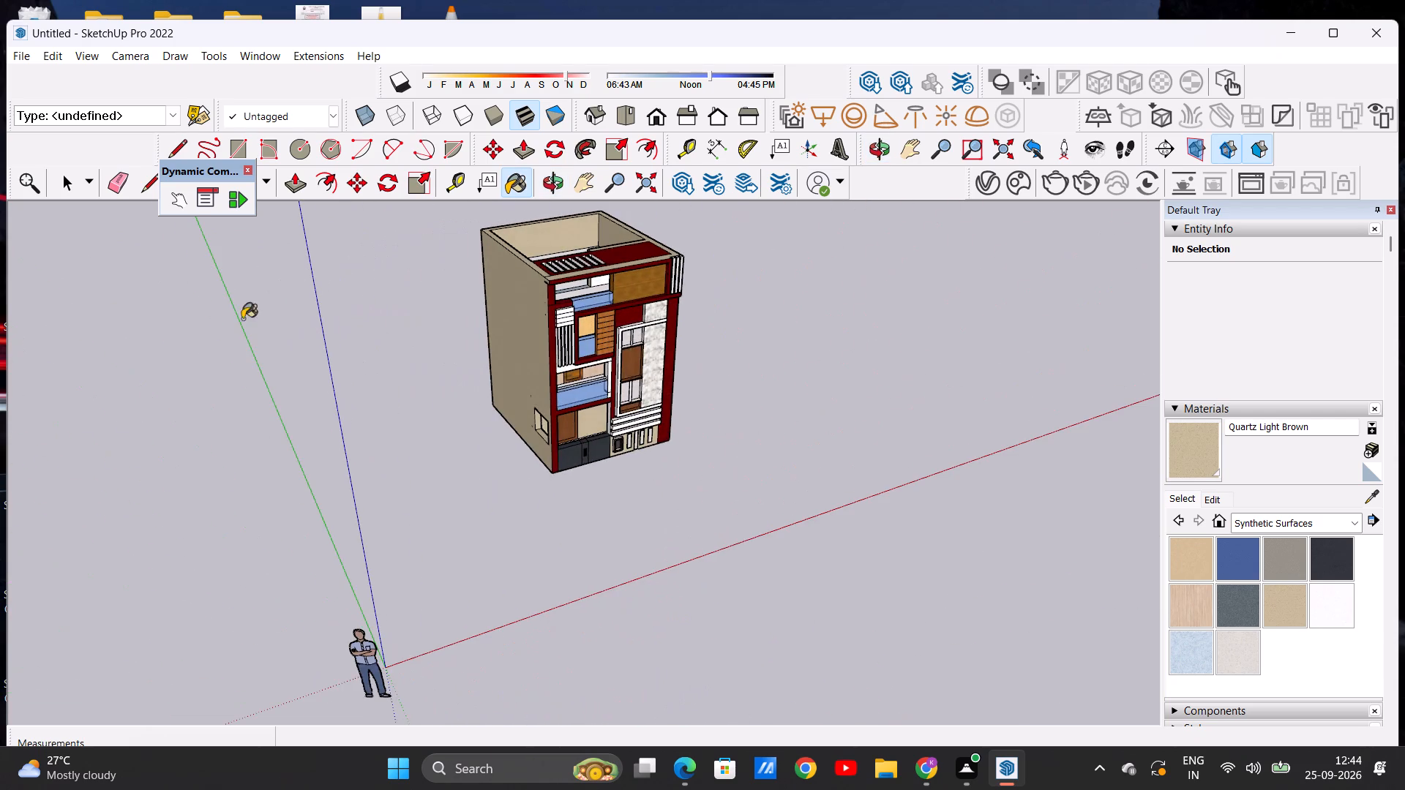
{"action": "middle_click_drag", "start_coordinate": [730, 290], "coordinate": [566, 294]}
{"action": "scroll", "coordinate": [651, 284], "scroll_direction": "up", "scroll_amount": 20}
{"action": "middle_click_drag", "start_coordinate": [572, 303], "coordinate": [602, 309]}
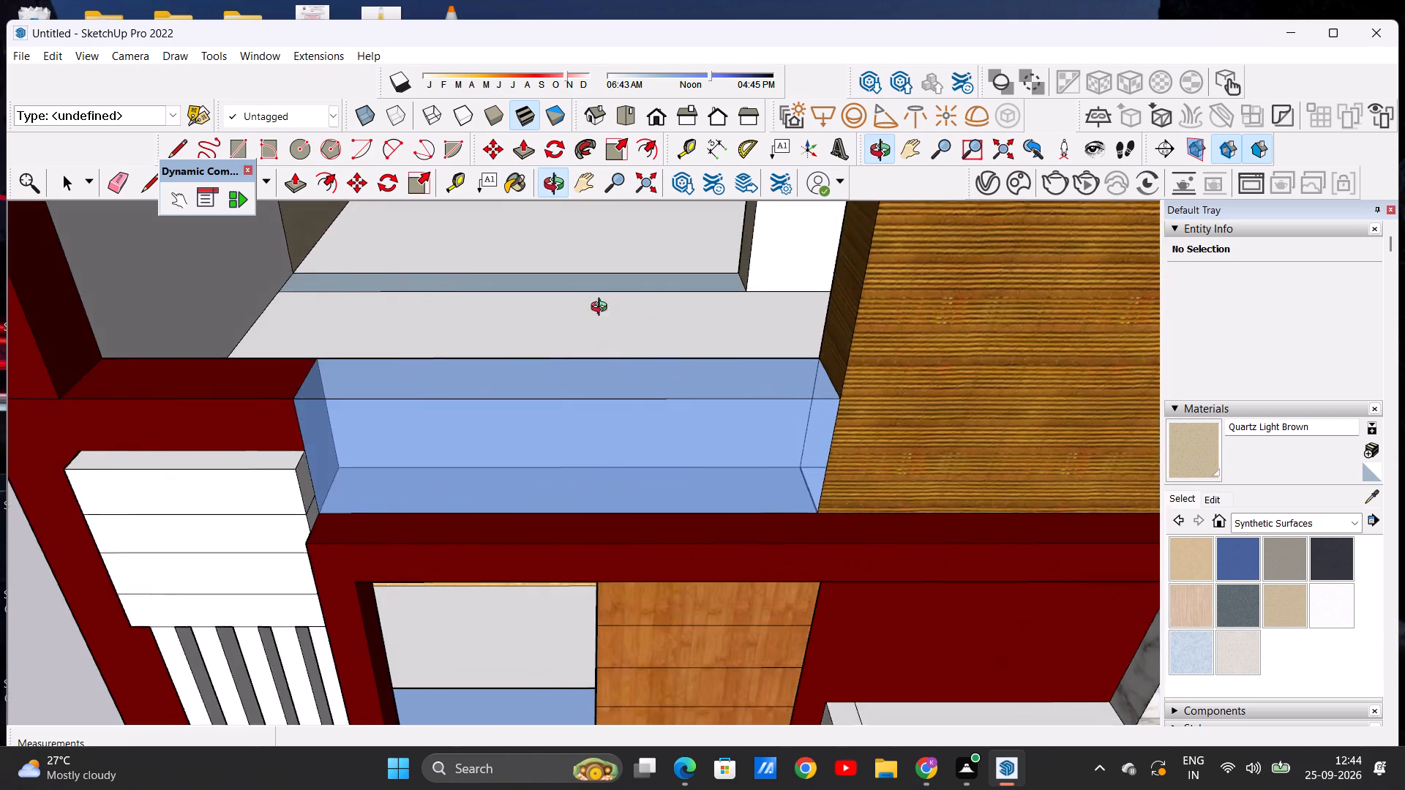
{"action": "middle_click_drag", "start_coordinate": [602, 309], "coordinate": [657, 318]}
{"action": "scroll", "coordinate": [645, 320], "scroll_direction": "down", "scroll_amount": 10}
{"action": "scroll", "coordinate": [654, 318], "scroll_direction": "up", "scroll_amount": 4}
{"action": "middle_click_drag", "start_coordinate": [681, 324], "coordinate": [694, 265]}
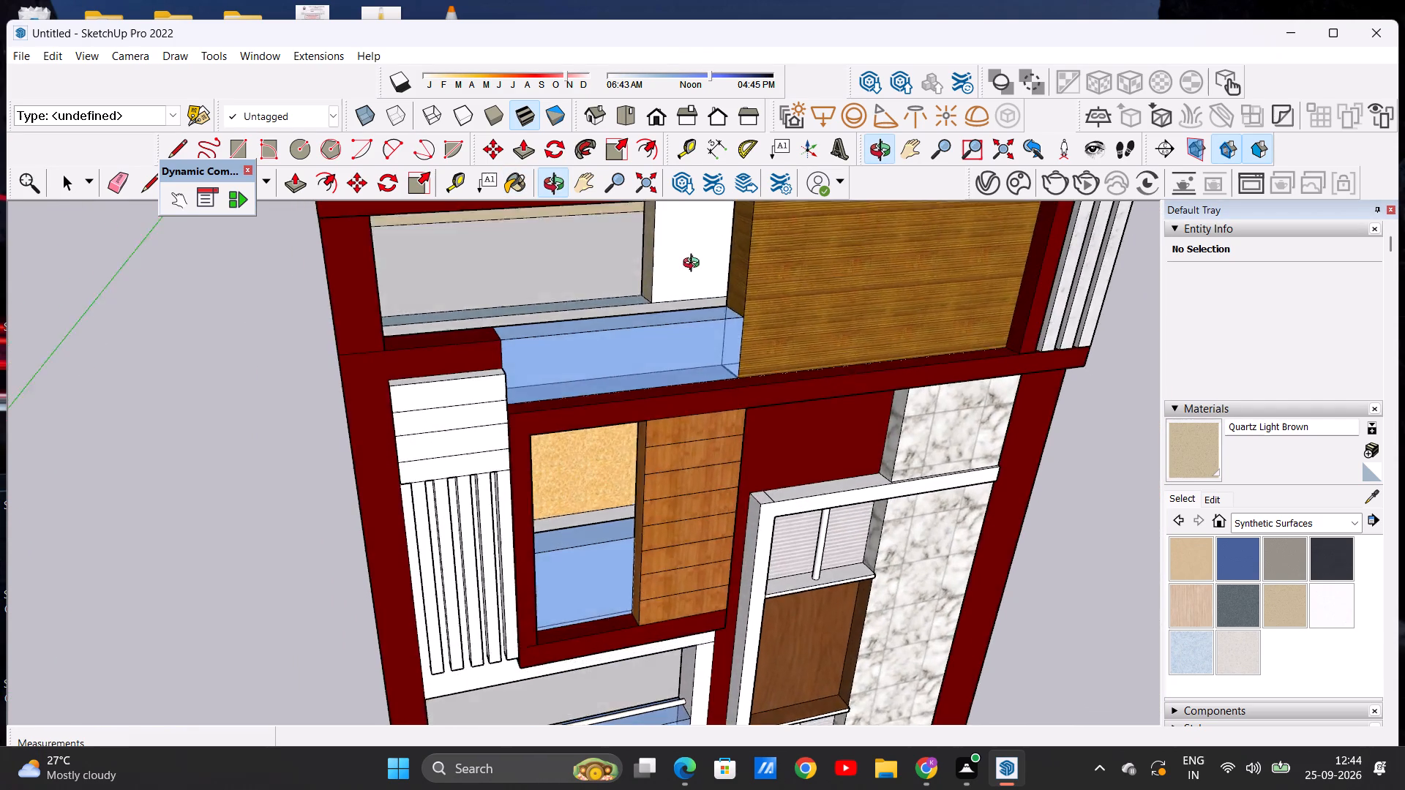
{"action": "middle_click_drag", "start_coordinate": [694, 265], "coordinate": [693, 257]}
{"action": "scroll", "coordinate": [678, 236], "scroll_direction": "up", "scroll_amount": 7}
{"action": "left_click", "coordinate": [667, 244]}
{"action": "middle_click_drag", "start_coordinate": [547, 352], "coordinate": [700, 334]}
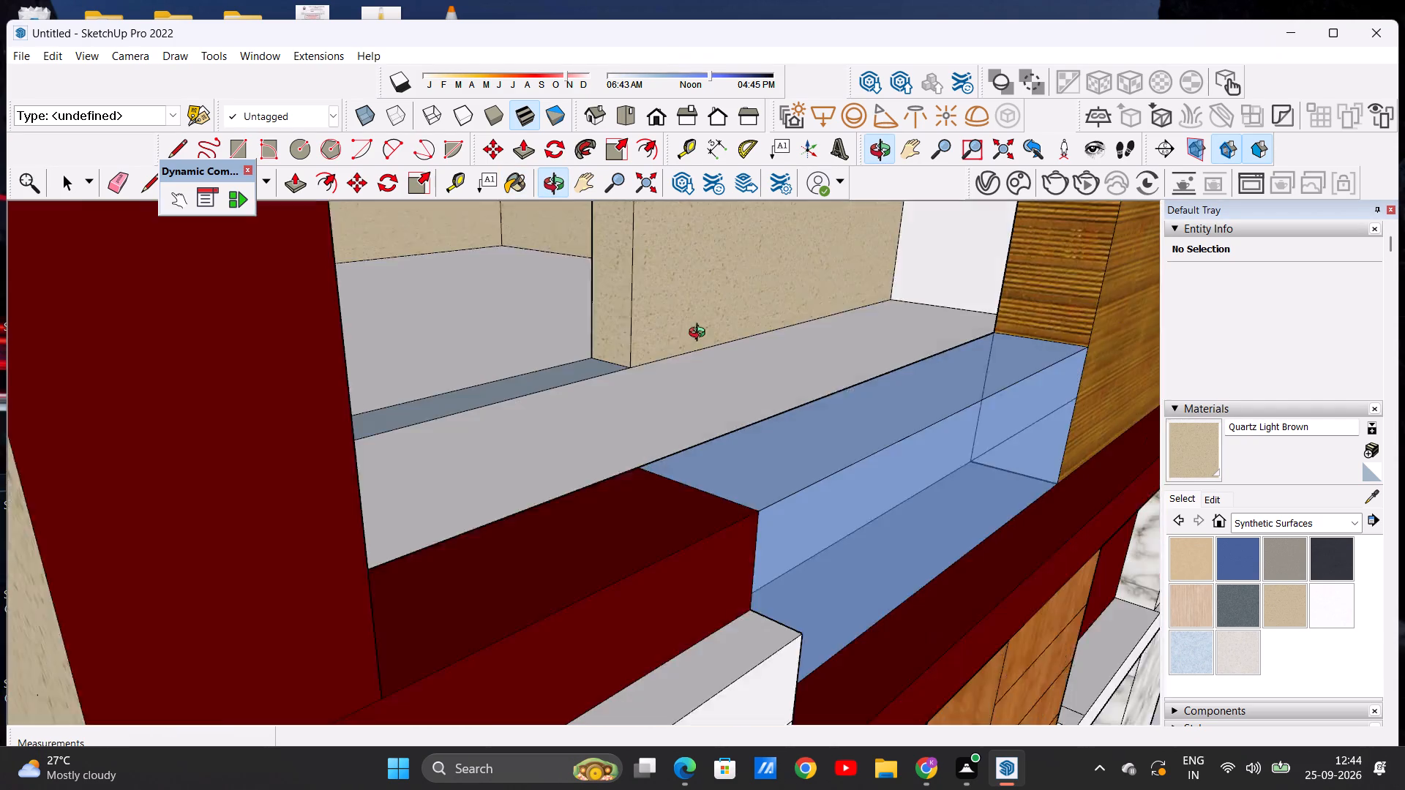
{"action": "middle_click_drag", "start_coordinate": [700, 334], "coordinate": [689, 338]}
{"action": "scroll", "coordinate": [831, 257], "scroll_direction": "up", "scroll_amount": 9}
{"action": "left_click", "coordinate": [996, 287]}
Paint the top-floor balcony's opposite inner side wall, at the end away from the wood panel, with Quartz Light Brown.
{"action": "scroll", "coordinate": [771, 416], "scroll_direction": "down", "scroll_amount": 16}
{"action": "middle_click_drag", "start_coordinate": [697, 452], "coordinate": [814, 416]}
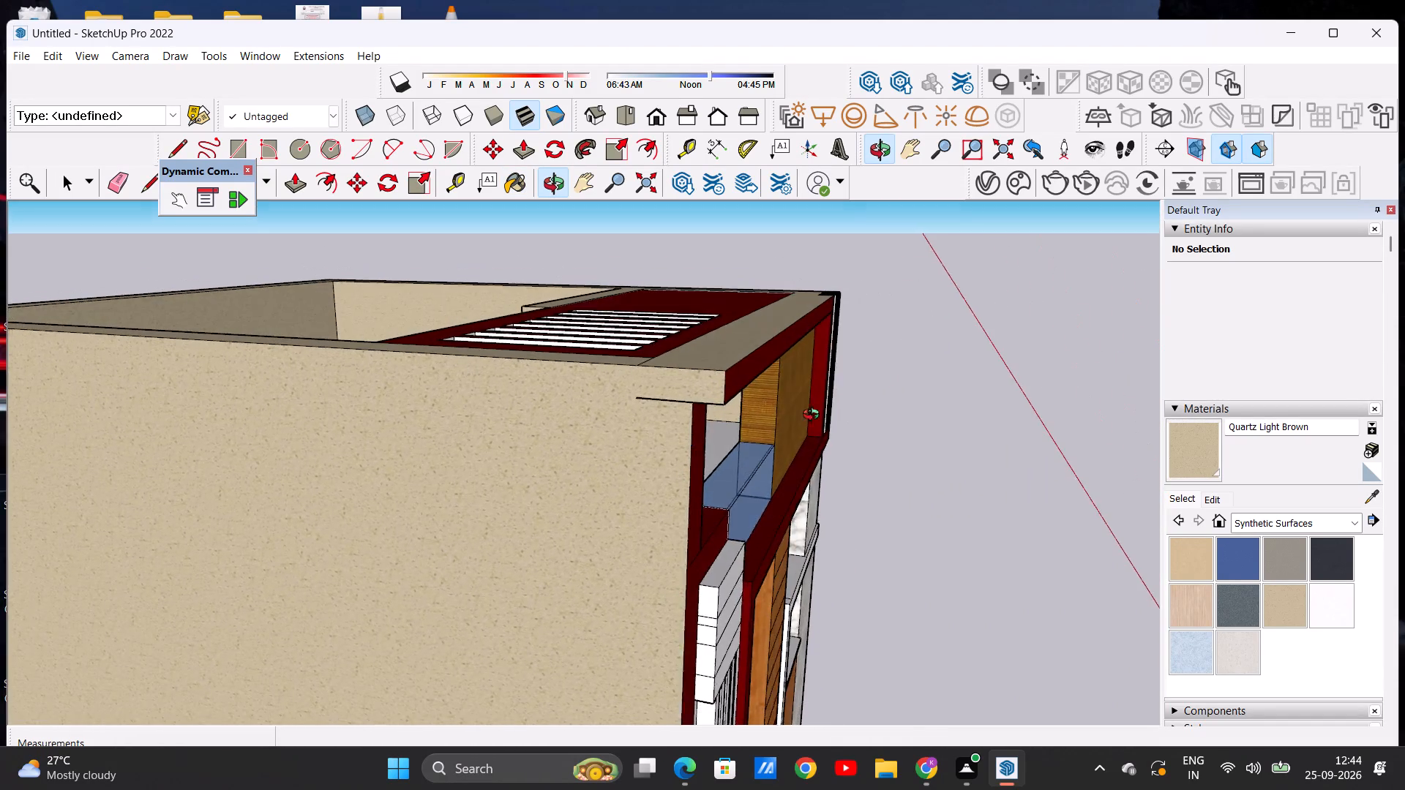
{"action": "middle_click_drag", "start_coordinate": [814, 416], "coordinate": [307, 428]}
{"action": "scroll", "coordinate": [331, 405], "scroll_direction": "up", "scroll_amount": 7}
{"action": "left_click", "coordinate": [308, 399]}
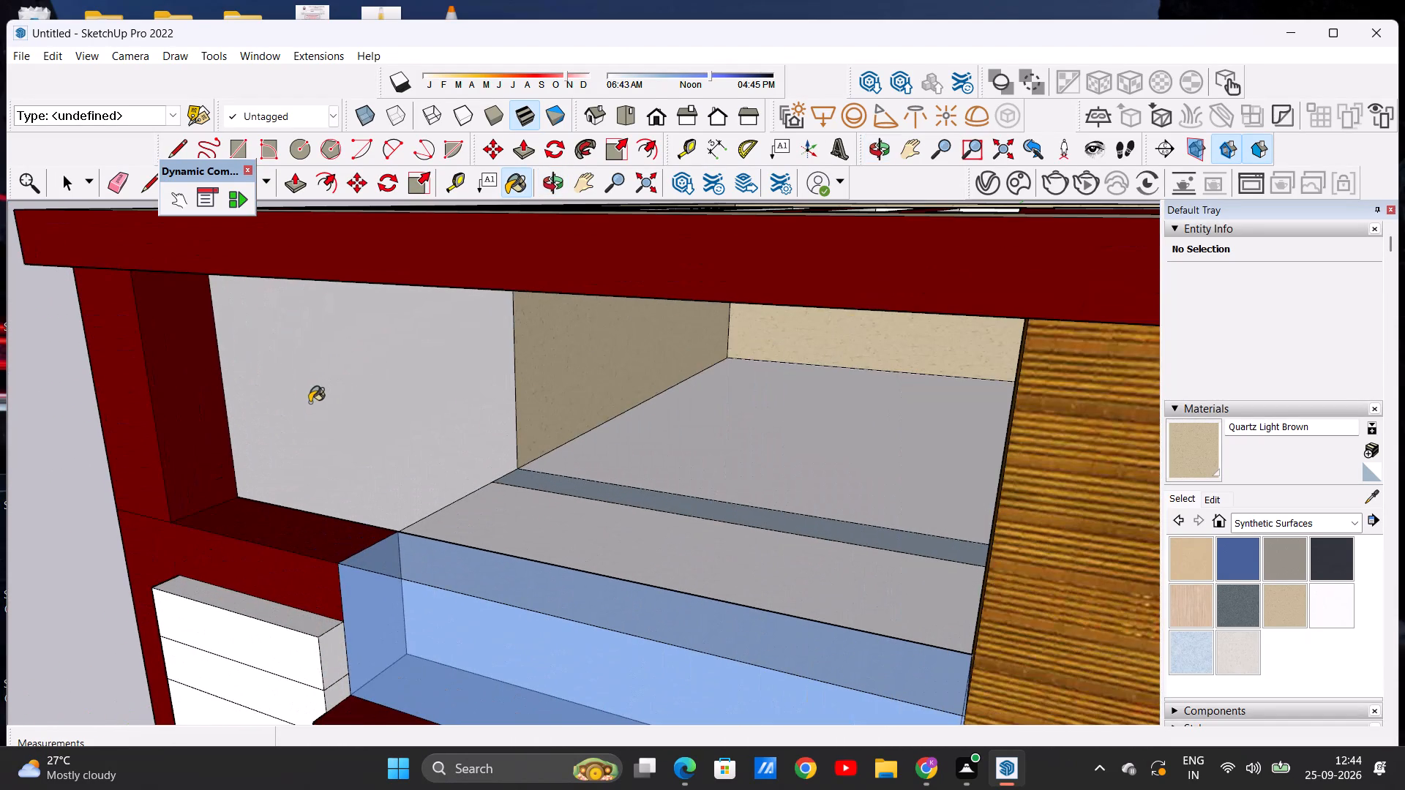
Paint the underside of the top-floor balcony's slotted roof and the strip in front of the slots with Quartz Light Brown.
{"action": "scroll", "coordinate": [407, 415], "scroll_direction": "down", "scroll_amount": 10}
{"action": "middle_click_drag", "start_coordinate": [460, 391], "coordinate": [599, 328]}
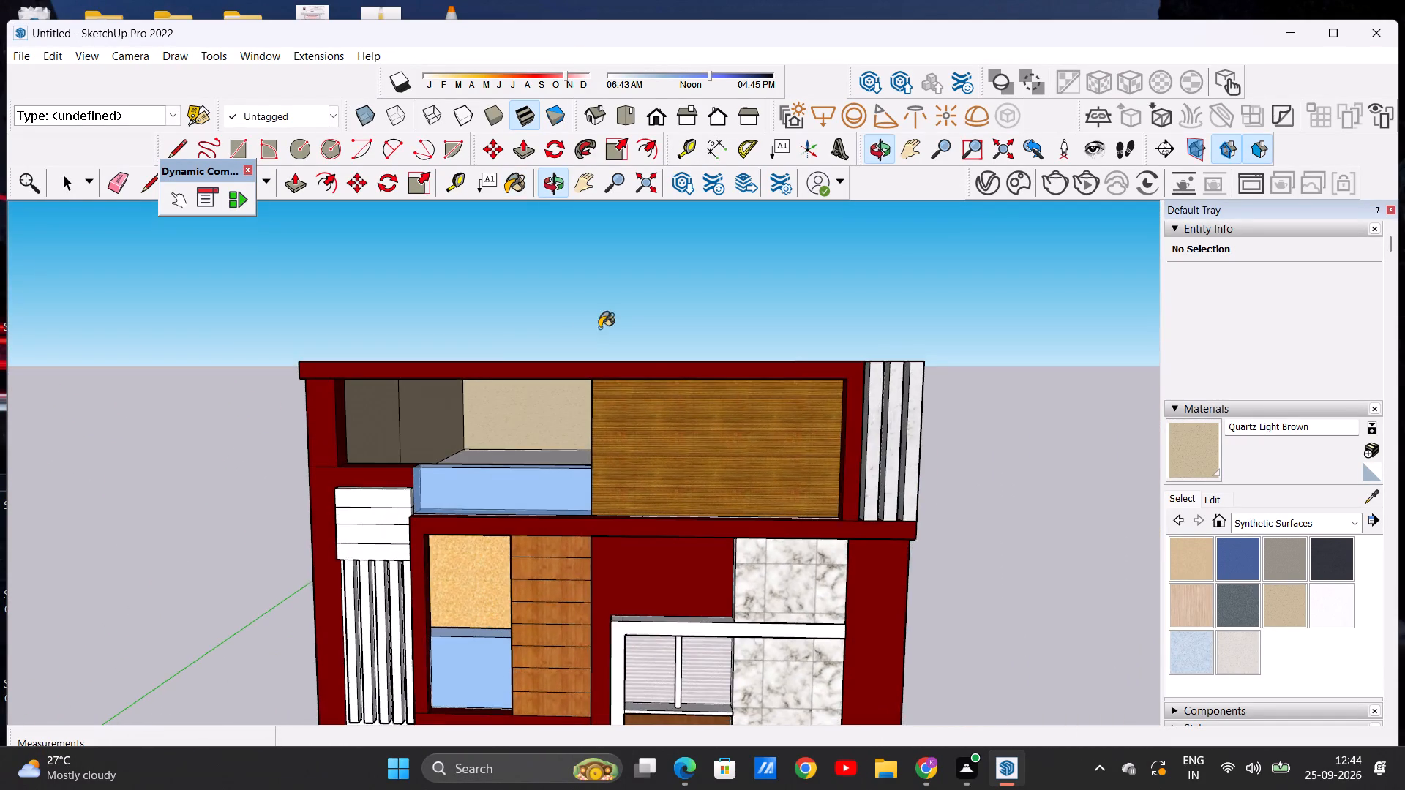
{"action": "scroll", "coordinate": [233, 421], "scroll_direction": "up", "scroll_amount": 7}
{"action": "scroll", "coordinate": [349, 377], "scroll_direction": "up", "scroll_amount": 5}
{"action": "scroll", "coordinate": [293, 374], "scroll_direction": "down", "scroll_amount": 6}
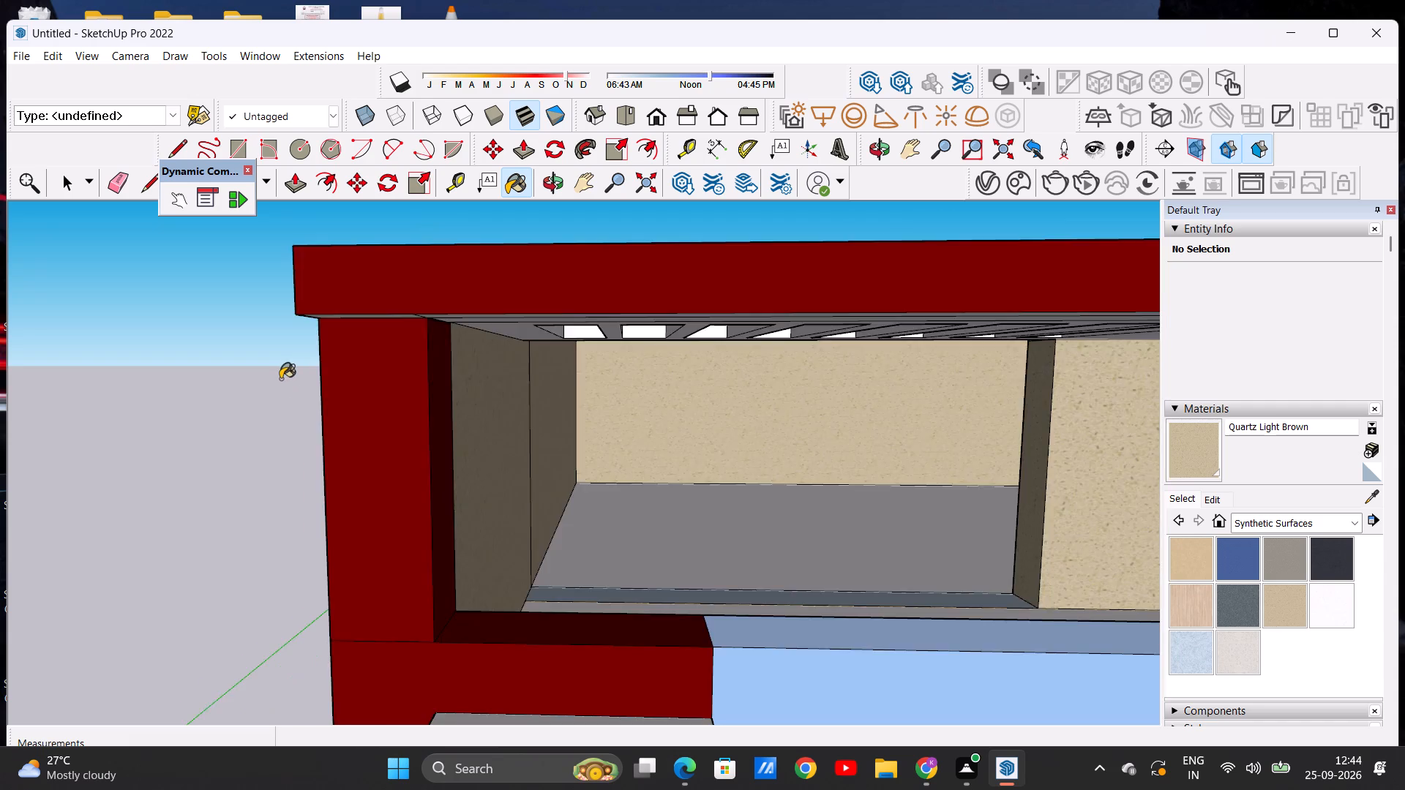
{"action": "scroll", "coordinate": [280, 379], "scroll_direction": "down", "scroll_amount": 2}
{"action": "middle_click_drag", "start_coordinate": [312, 413], "coordinate": [355, 308]}
{"action": "scroll", "coordinate": [390, 325], "scroll_direction": "up", "scroll_amount": 2}
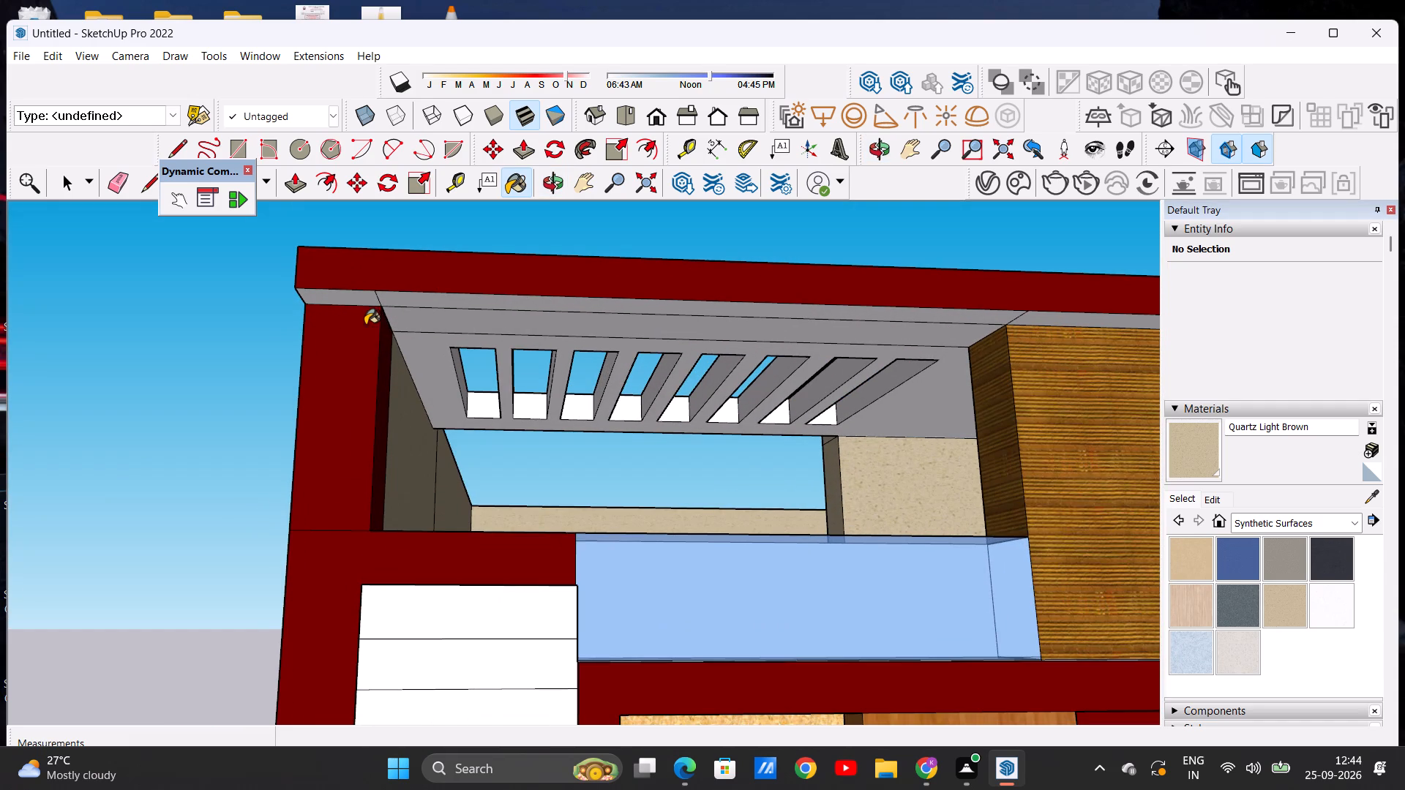
{"action": "scroll", "coordinate": [531, 358], "scroll_direction": "up", "scroll_amount": 3}
{"action": "left_click", "coordinate": [311, 355]}
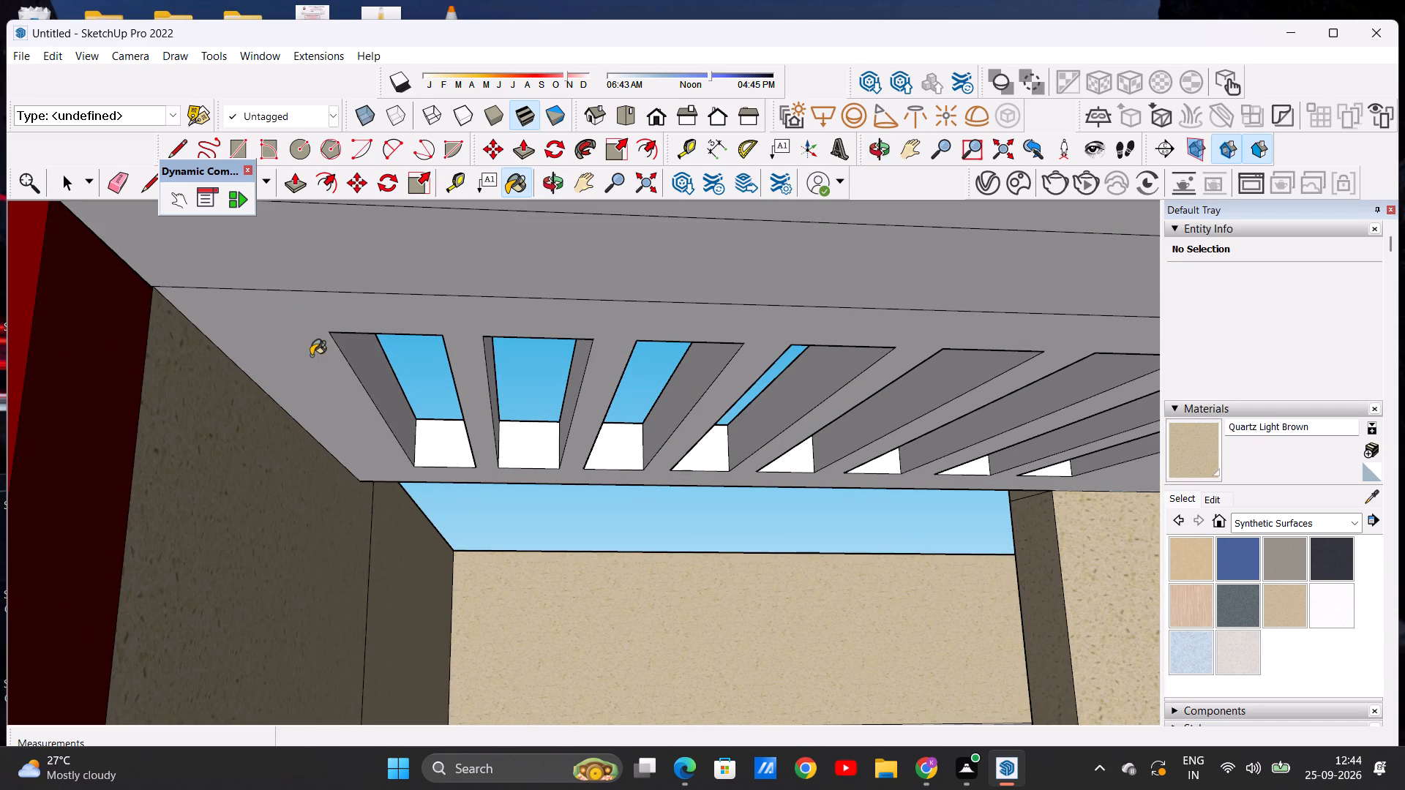
{"action": "scroll", "coordinate": [294, 397], "scroll_direction": "down", "scroll_amount": 5}
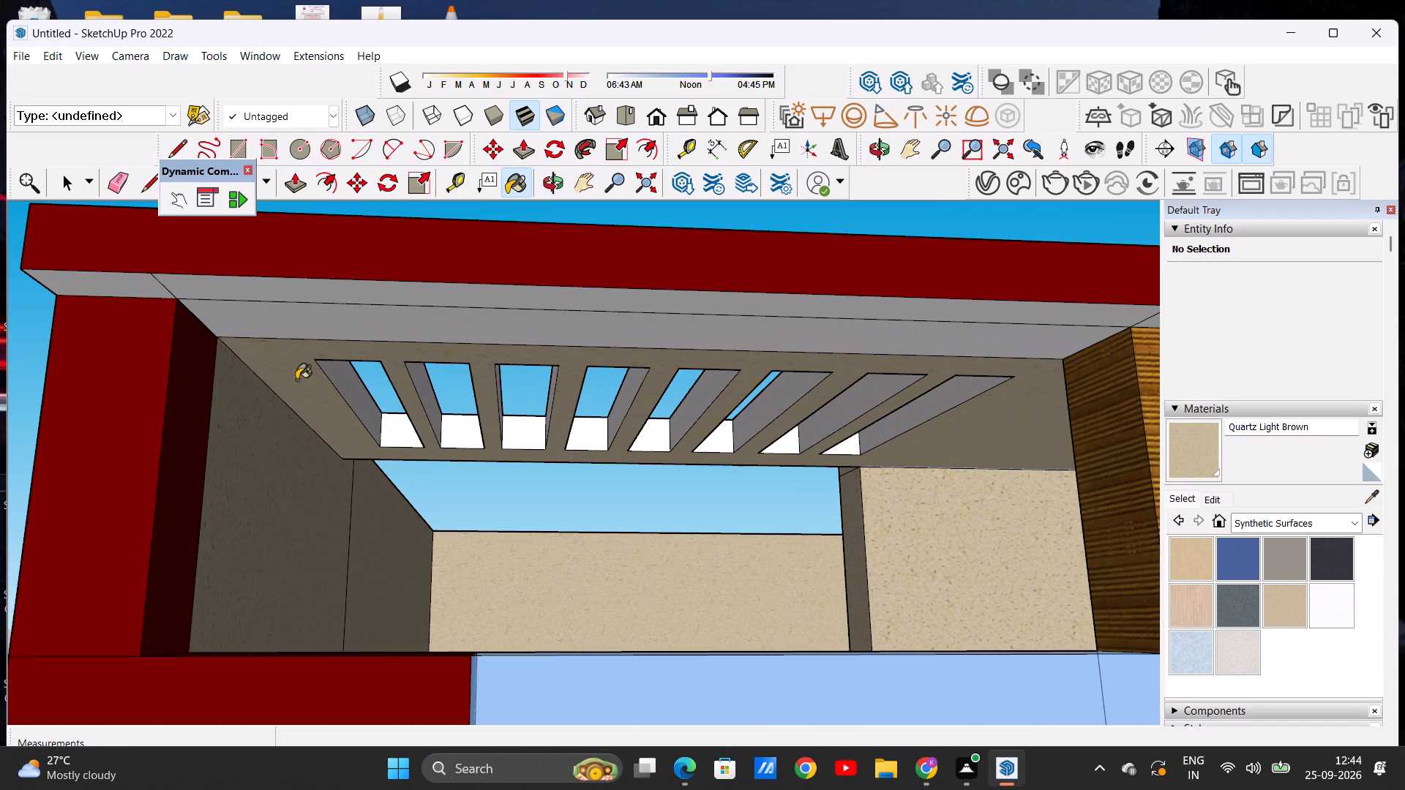
{"action": "left_click", "coordinate": [299, 323]}
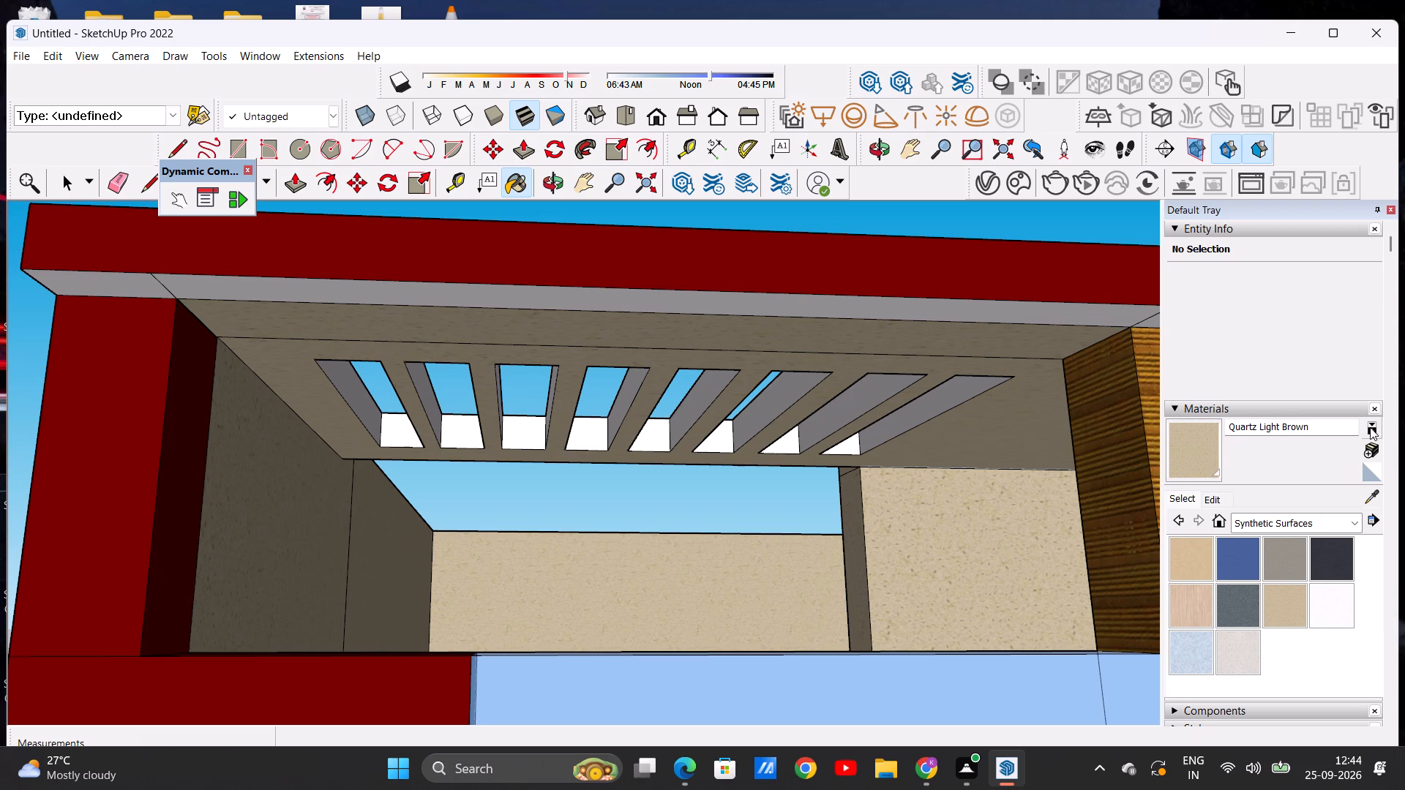
Paint the underside of the top-floor roof's front beam and its corner end piece with Color A08 from the Colors collection.
{"action": "left_click", "coordinate": [1176, 497]}
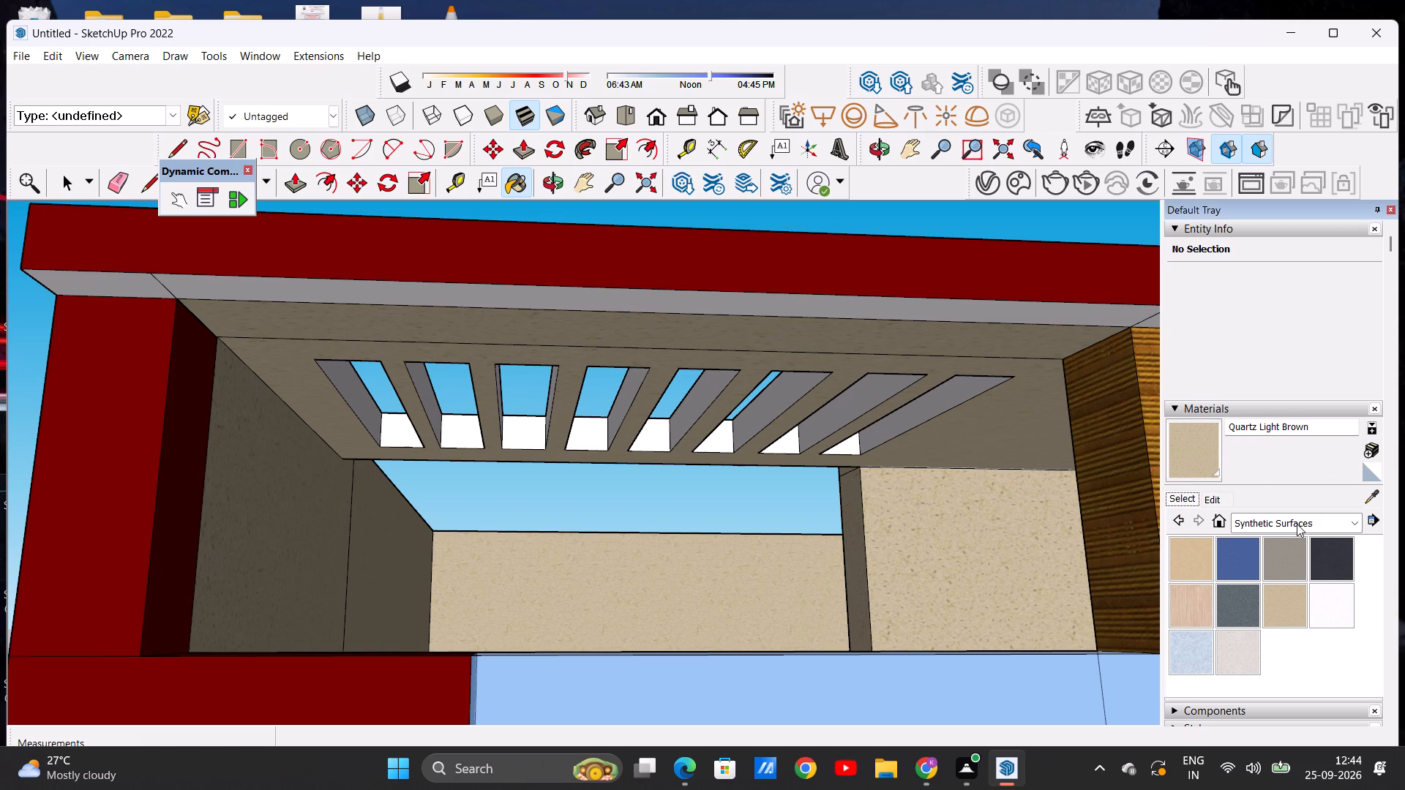
{"action": "left_click", "coordinate": [1351, 523]}
{"action": "left_click", "coordinate": [1368, 579]}
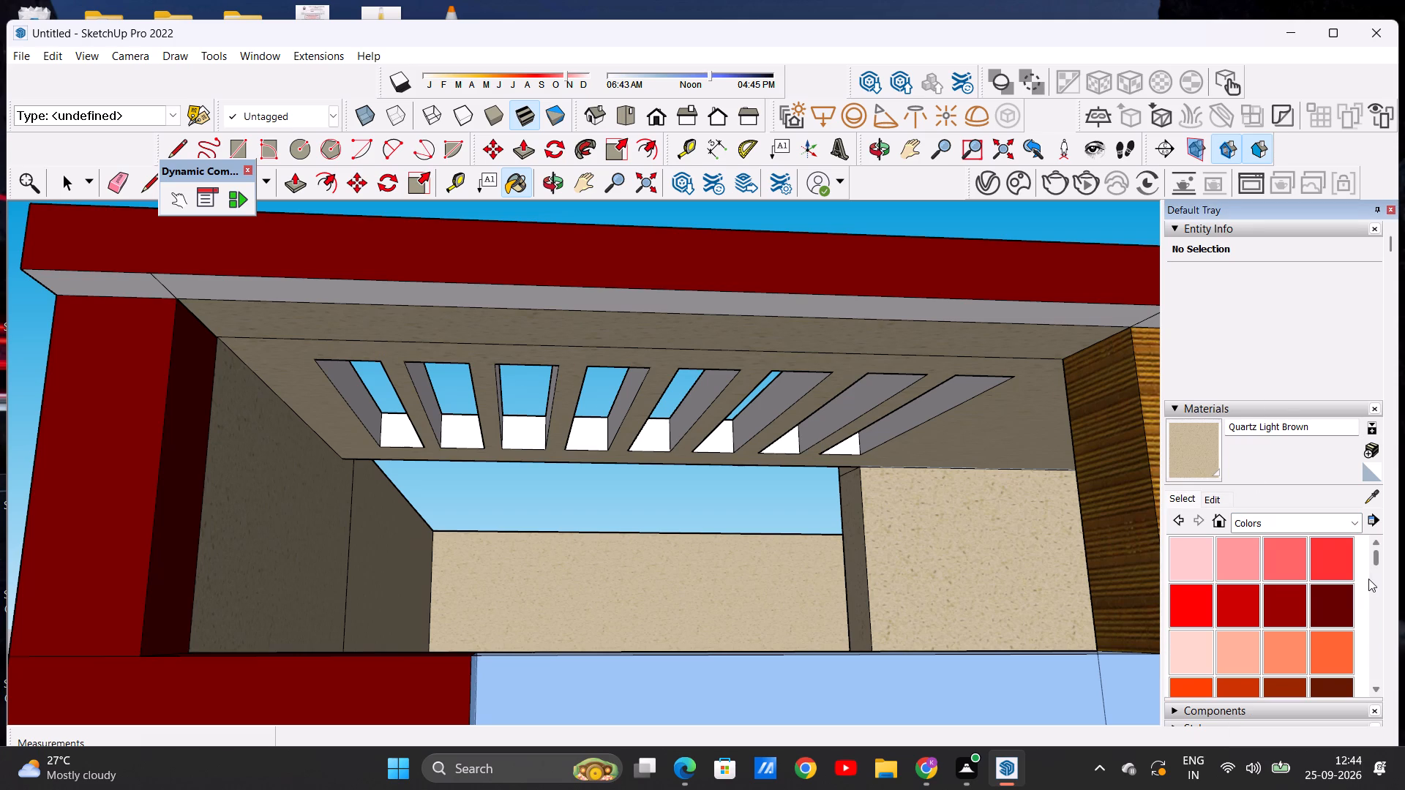
{"action": "left_click", "coordinate": [1338, 603]}
{"action": "scroll", "coordinate": [497, 302], "scroll_direction": "up", "scroll_amount": 5}
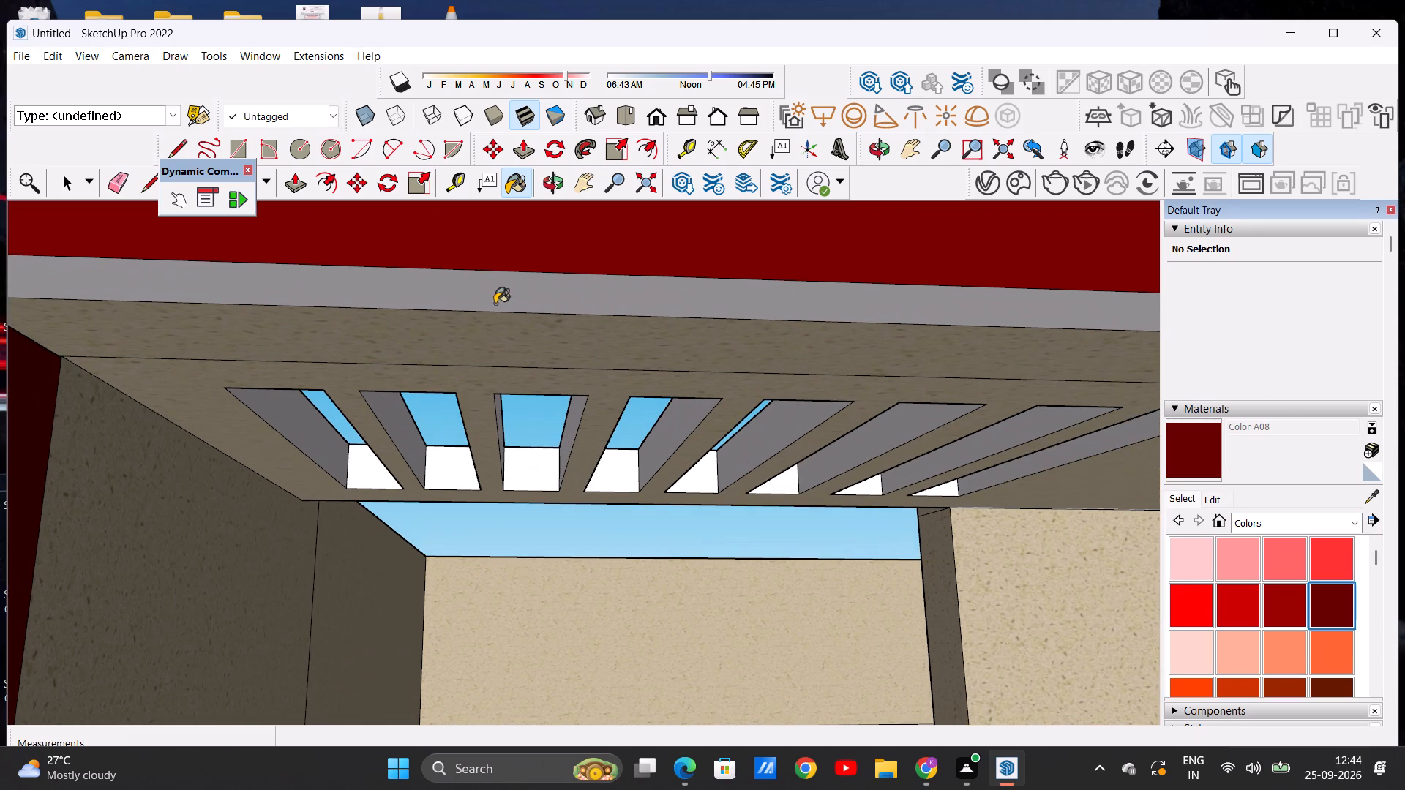
{"action": "left_click", "coordinate": [486, 293]}
{"action": "scroll", "coordinate": [528, 336], "scroll_direction": "down", "scroll_amount": 9}
{"action": "scroll", "coordinate": [224, 274], "scroll_direction": "up", "scroll_amount": 7}
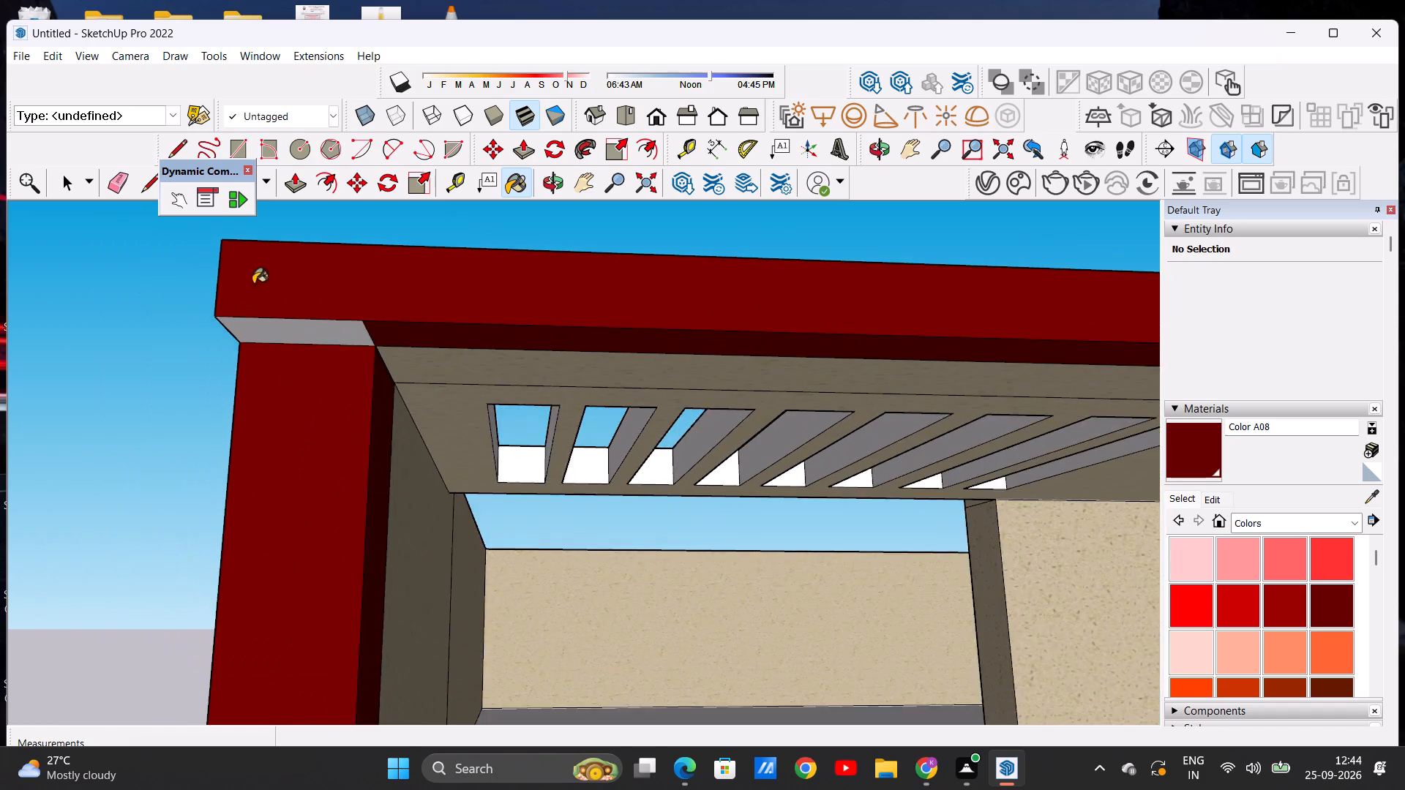
{"action": "scroll", "coordinate": [253, 284], "scroll_direction": "up", "scroll_amount": 5}
{"action": "left_click", "coordinate": [283, 367]}
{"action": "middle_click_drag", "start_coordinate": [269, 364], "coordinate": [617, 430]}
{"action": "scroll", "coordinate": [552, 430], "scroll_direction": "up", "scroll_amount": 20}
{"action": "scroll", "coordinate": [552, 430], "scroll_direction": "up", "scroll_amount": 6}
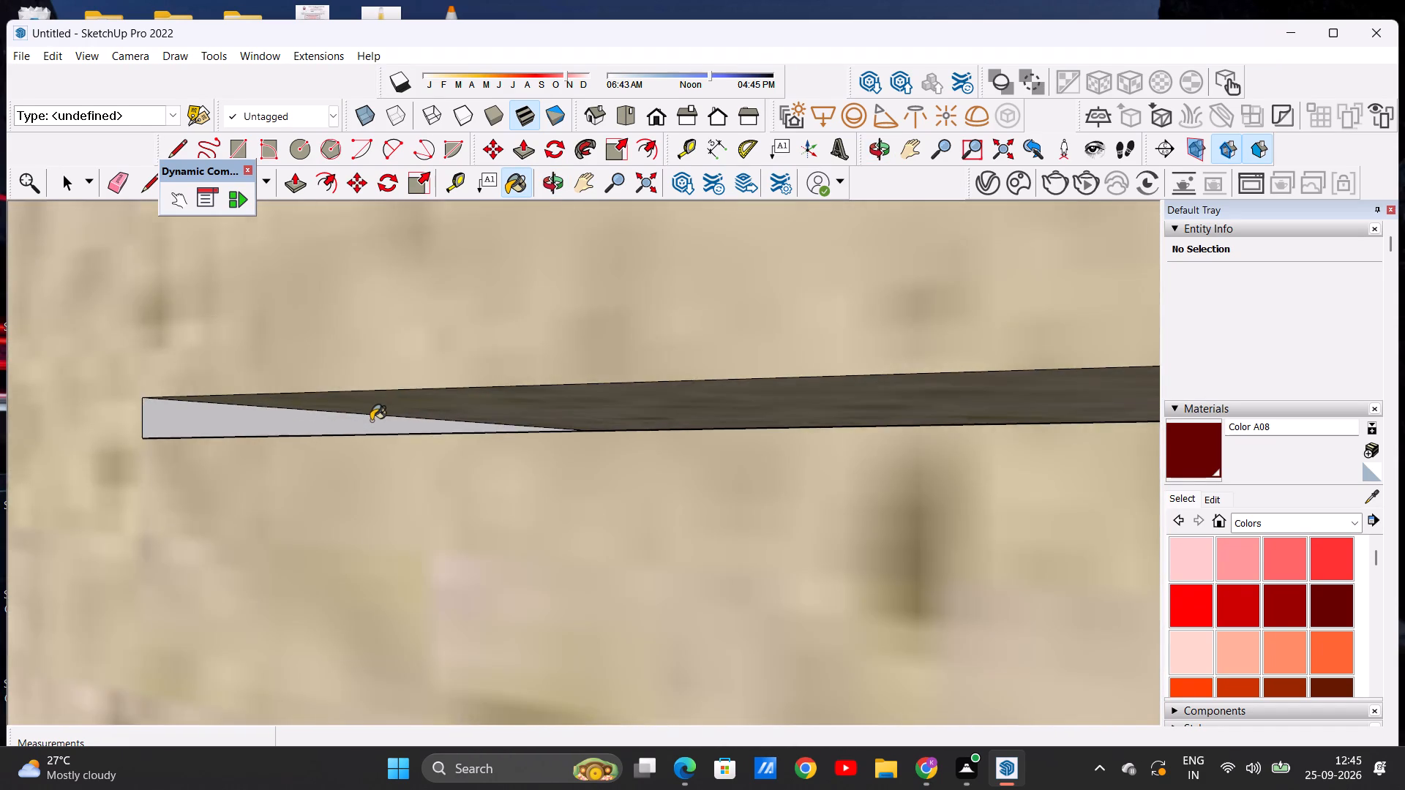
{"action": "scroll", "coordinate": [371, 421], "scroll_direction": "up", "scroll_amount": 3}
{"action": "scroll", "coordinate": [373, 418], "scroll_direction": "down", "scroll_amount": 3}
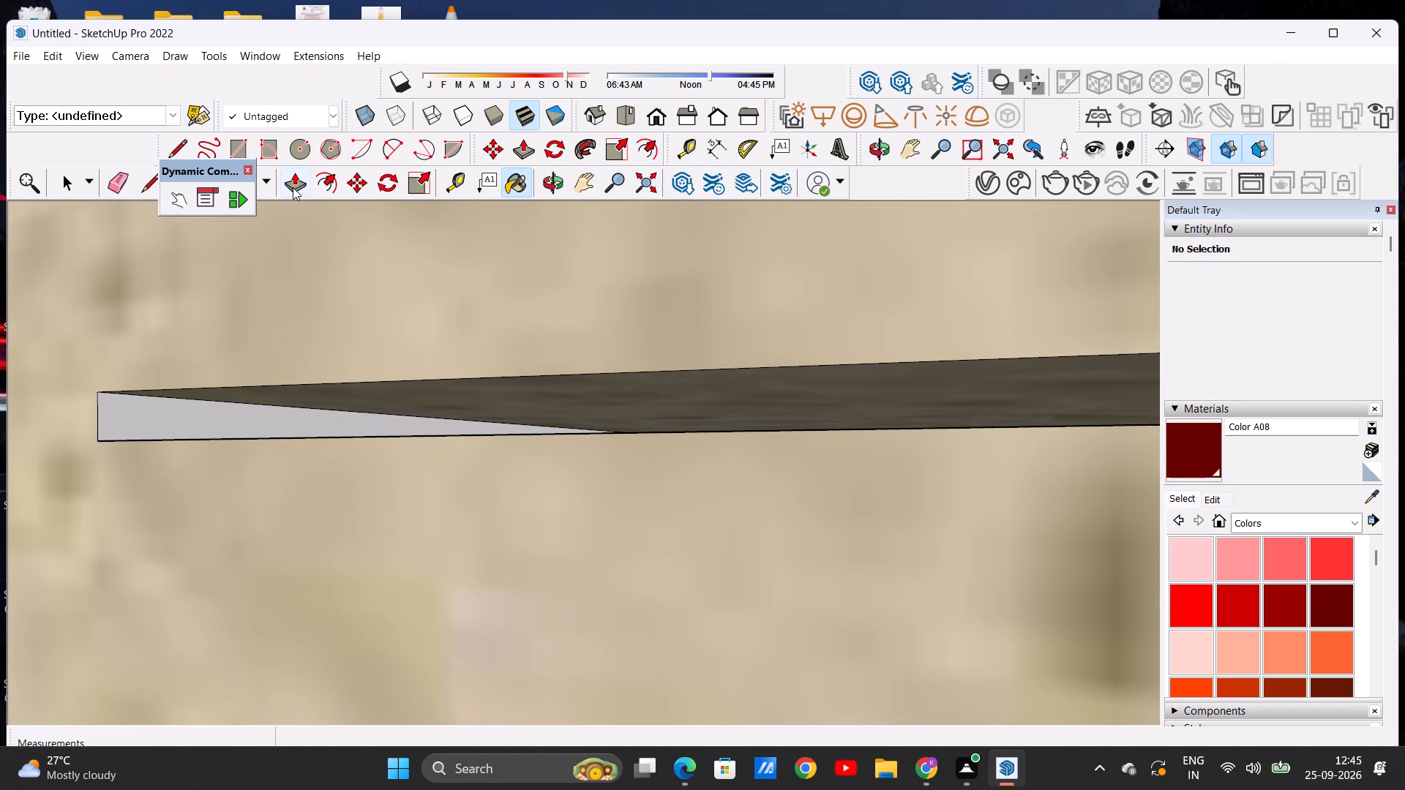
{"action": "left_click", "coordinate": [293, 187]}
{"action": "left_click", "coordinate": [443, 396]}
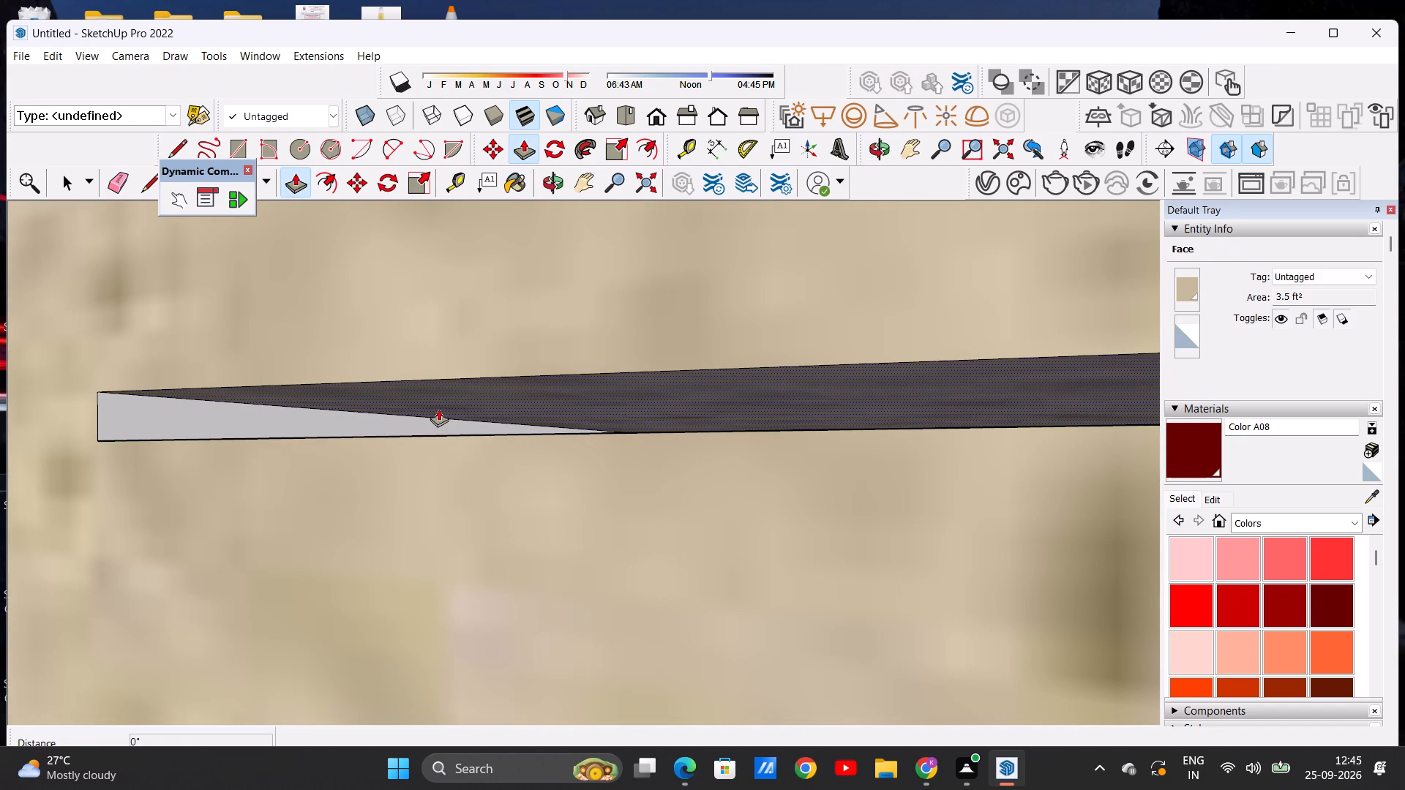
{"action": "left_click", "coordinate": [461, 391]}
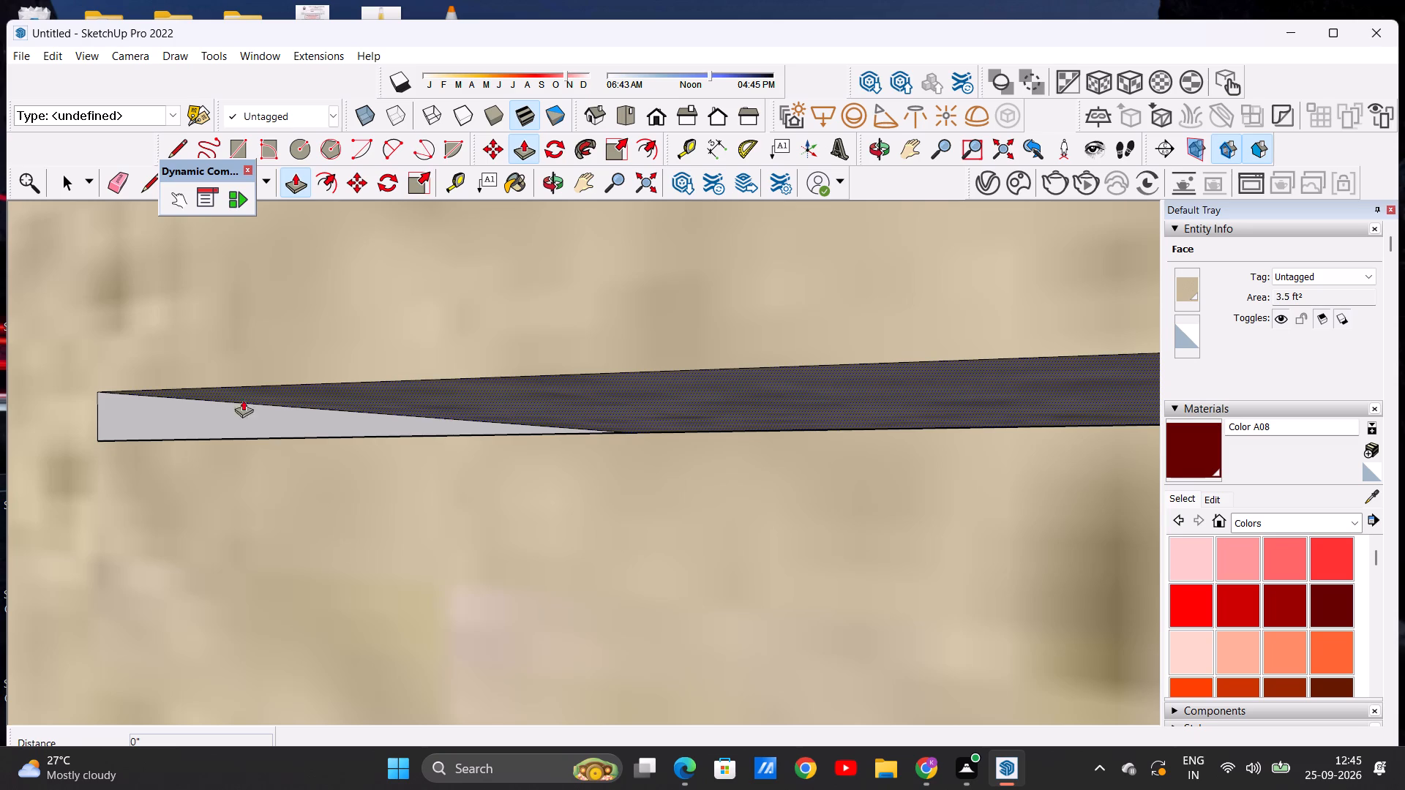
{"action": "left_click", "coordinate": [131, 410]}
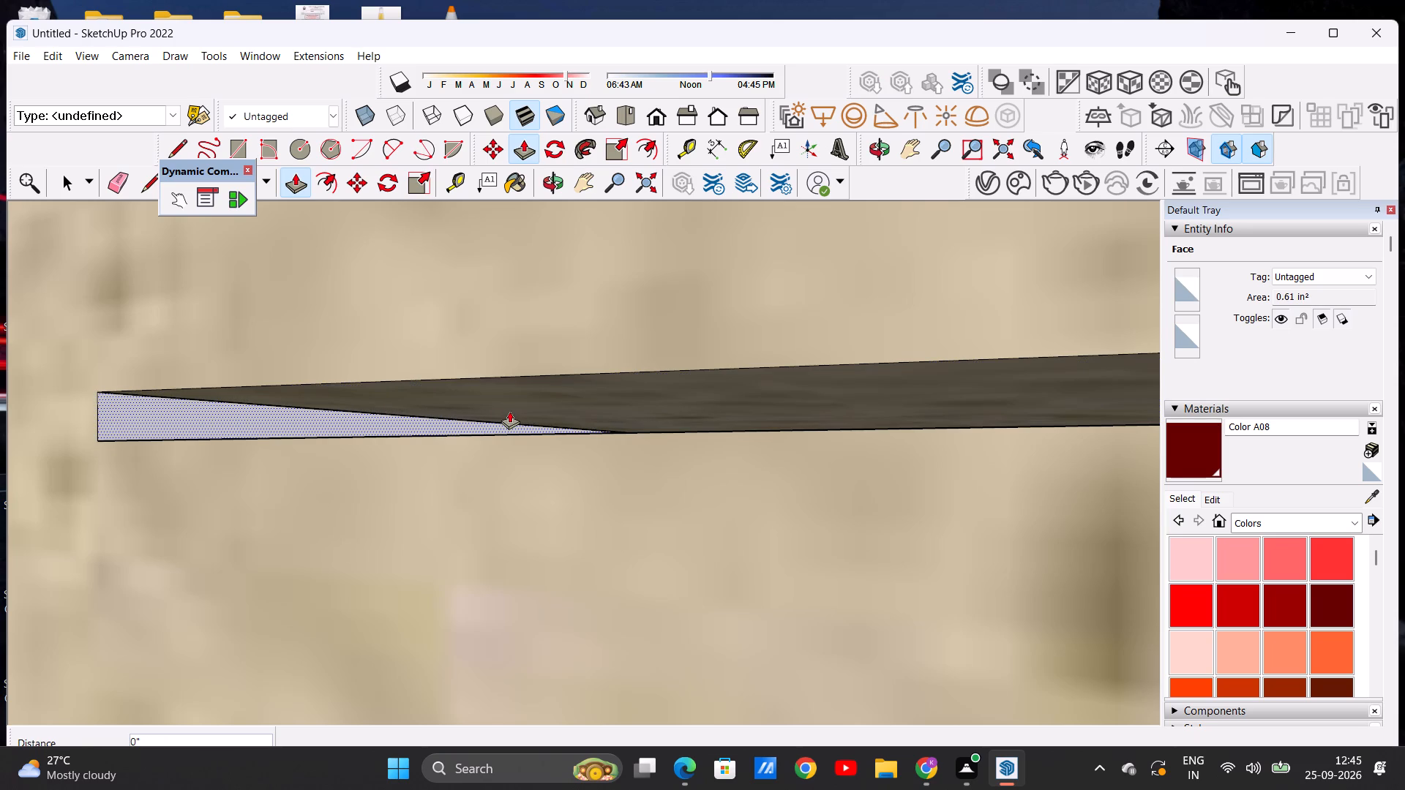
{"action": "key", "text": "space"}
Push/Pull the thin sliver face under the roof band on the side wall about 7 3/8" towards the wall's front edge.
{"action": "scroll", "coordinate": [454, 415], "scroll_direction": "down", "scroll_amount": 15}
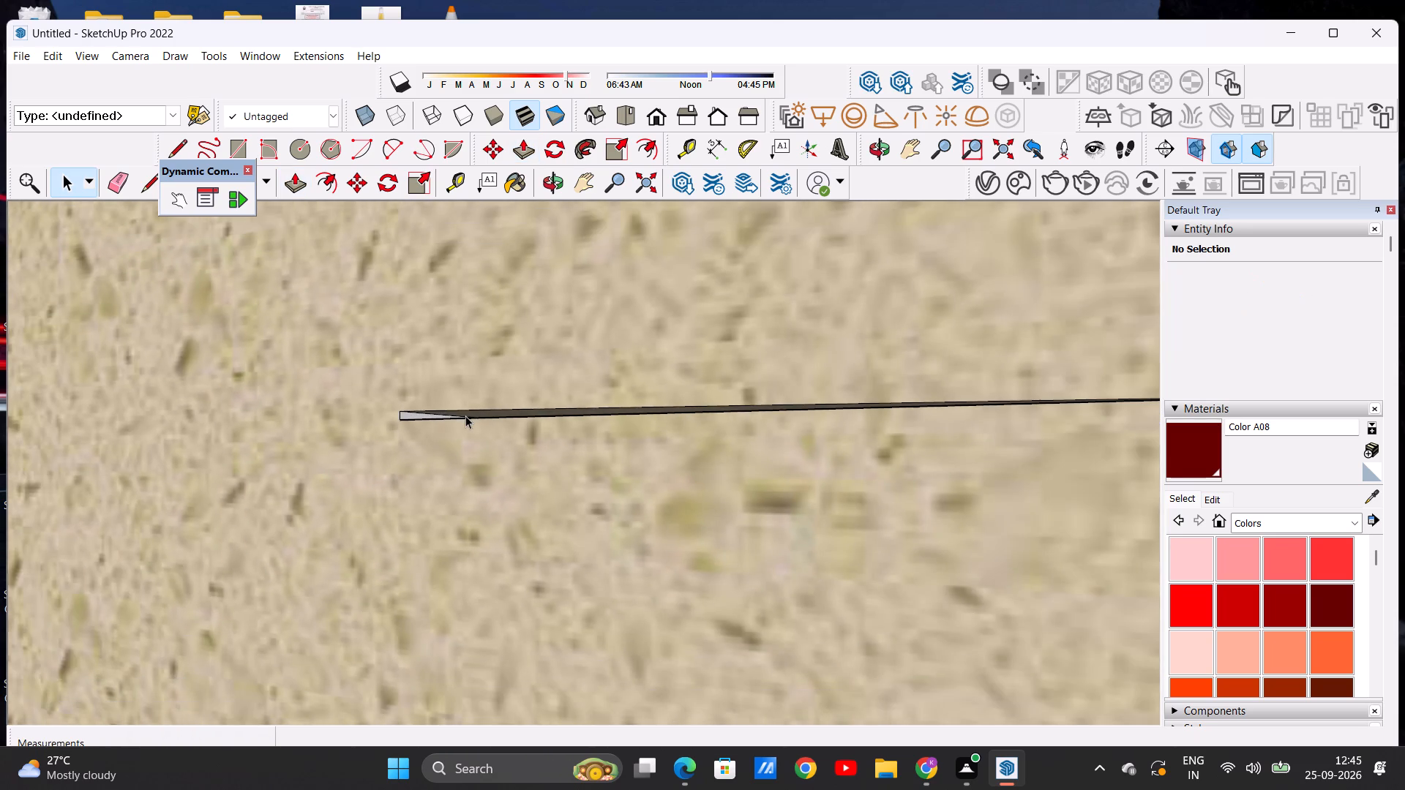
{"action": "scroll", "coordinate": [465, 415], "scroll_direction": "down", "scroll_amount": 5}
{"action": "scroll", "coordinate": [452, 396], "scroll_direction": "up", "scroll_amount": 20}
{"action": "scroll", "coordinate": [452, 396], "scroll_direction": "up", "scroll_amount": 3}
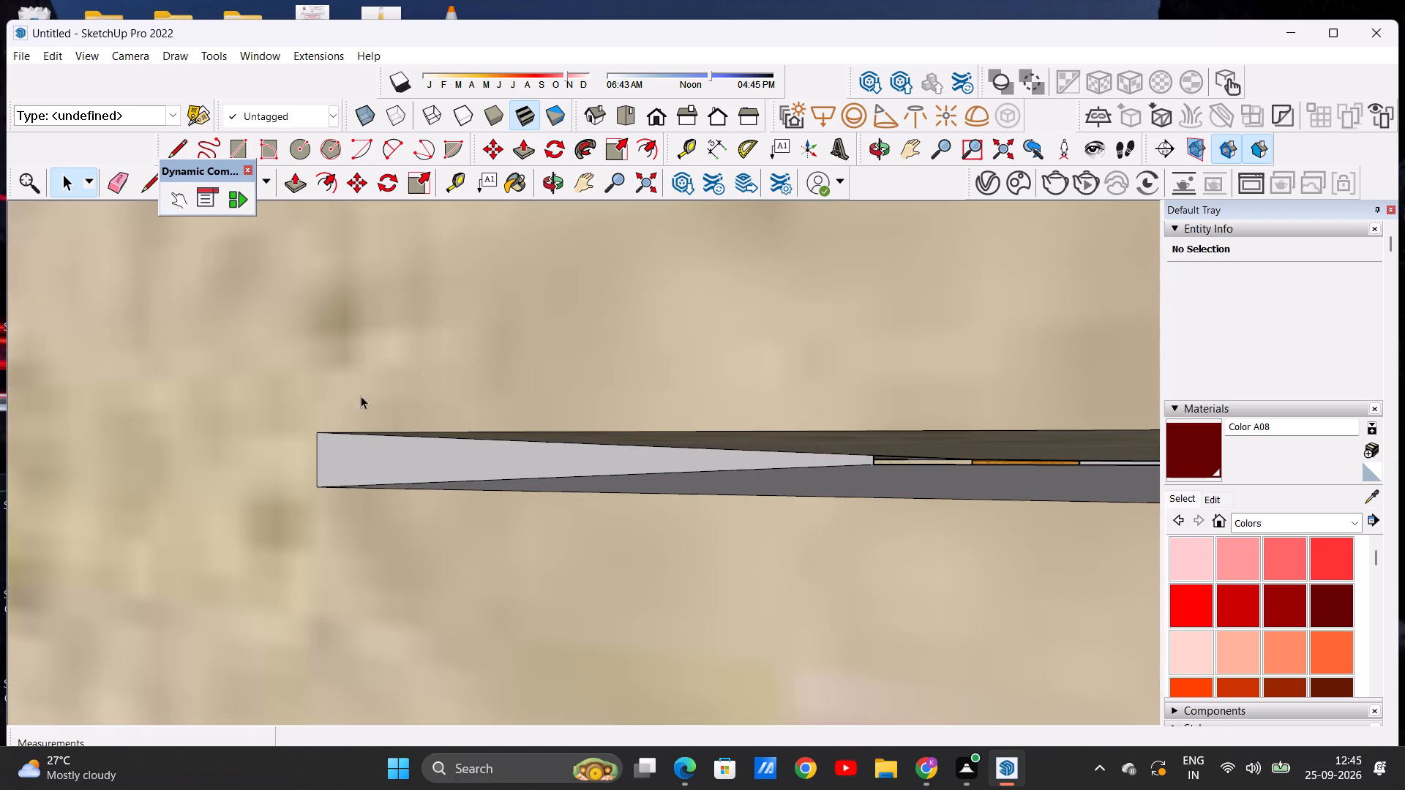
{"action": "left_click", "coordinate": [291, 172]}
{"action": "scroll", "coordinate": [351, 447], "scroll_direction": "up", "scroll_amount": 5}
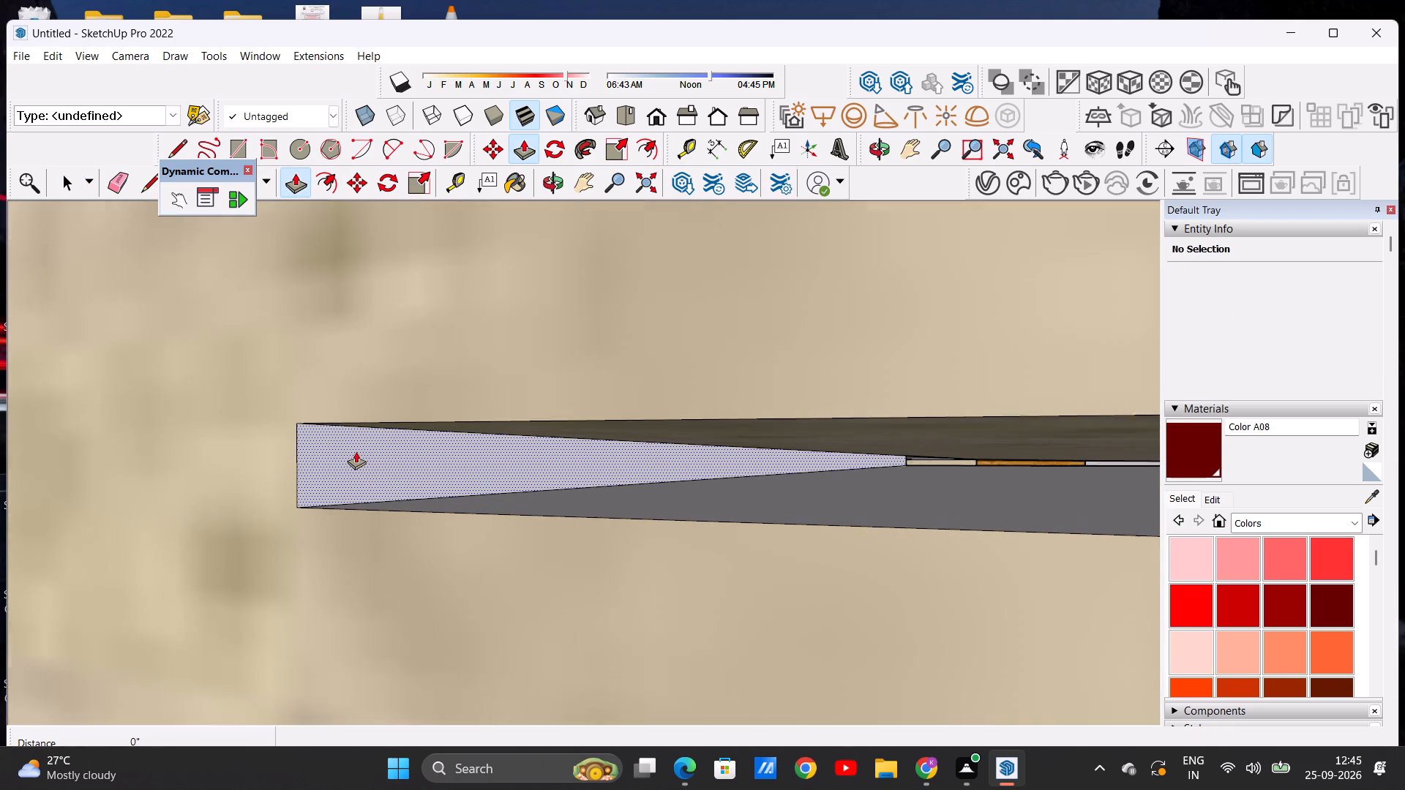
{"action": "left_click", "coordinate": [345, 456]}
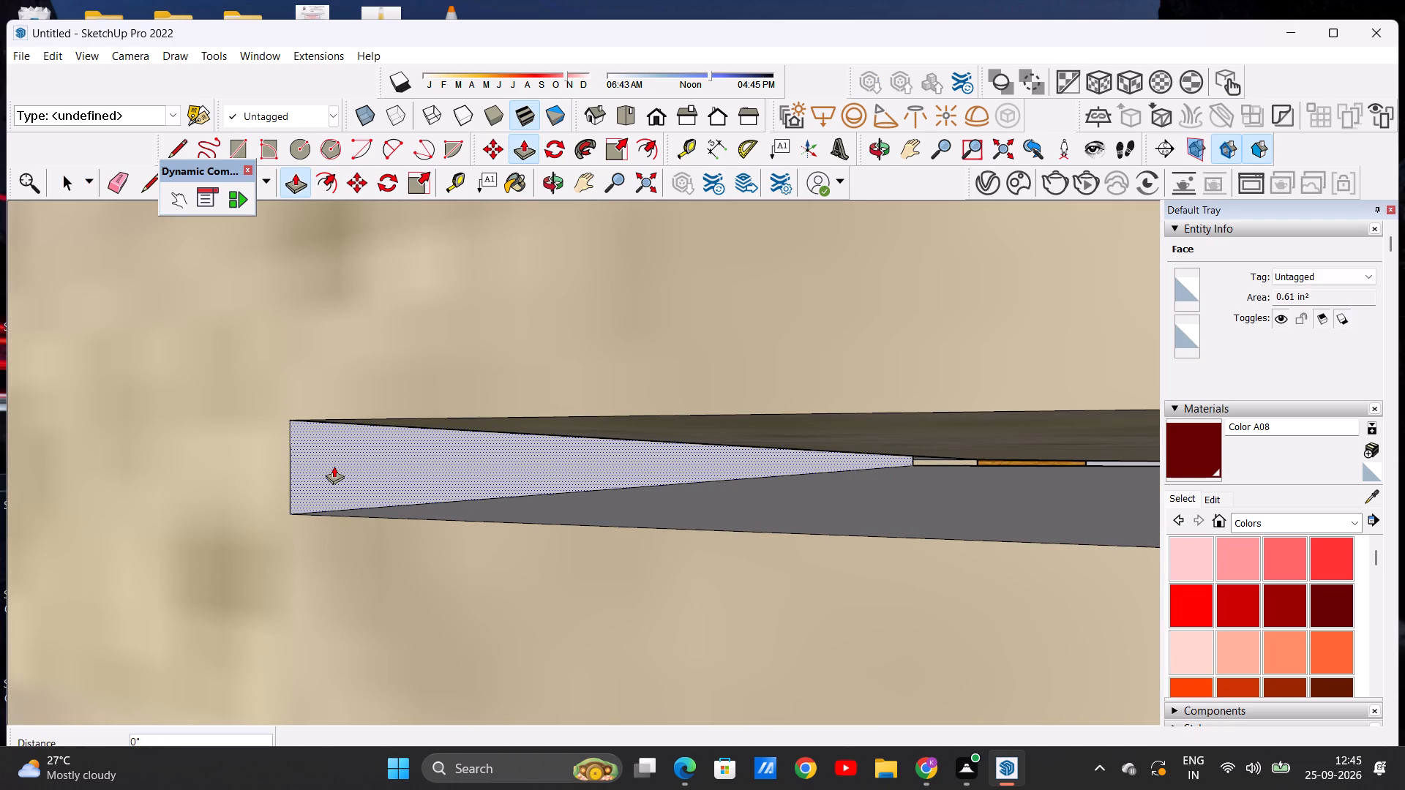
{"action": "scroll", "coordinate": [580, 450], "scroll_direction": "down", "scroll_amount": 17}
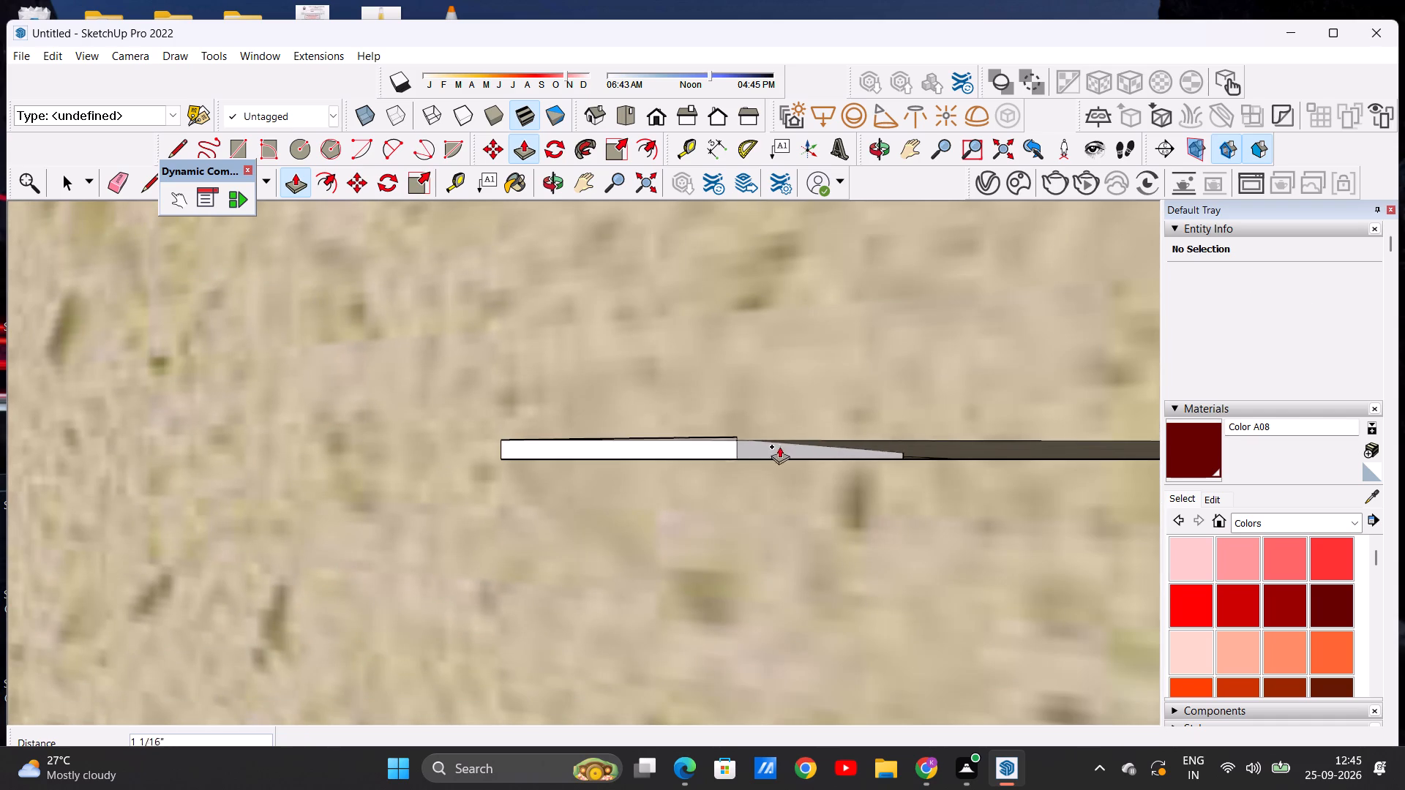
{"action": "scroll", "coordinate": [801, 445], "scroll_direction": "down", "scroll_amount": 20}
{"action": "scroll", "coordinate": [801, 445], "scroll_direction": "down", "scroll_amount": 2}
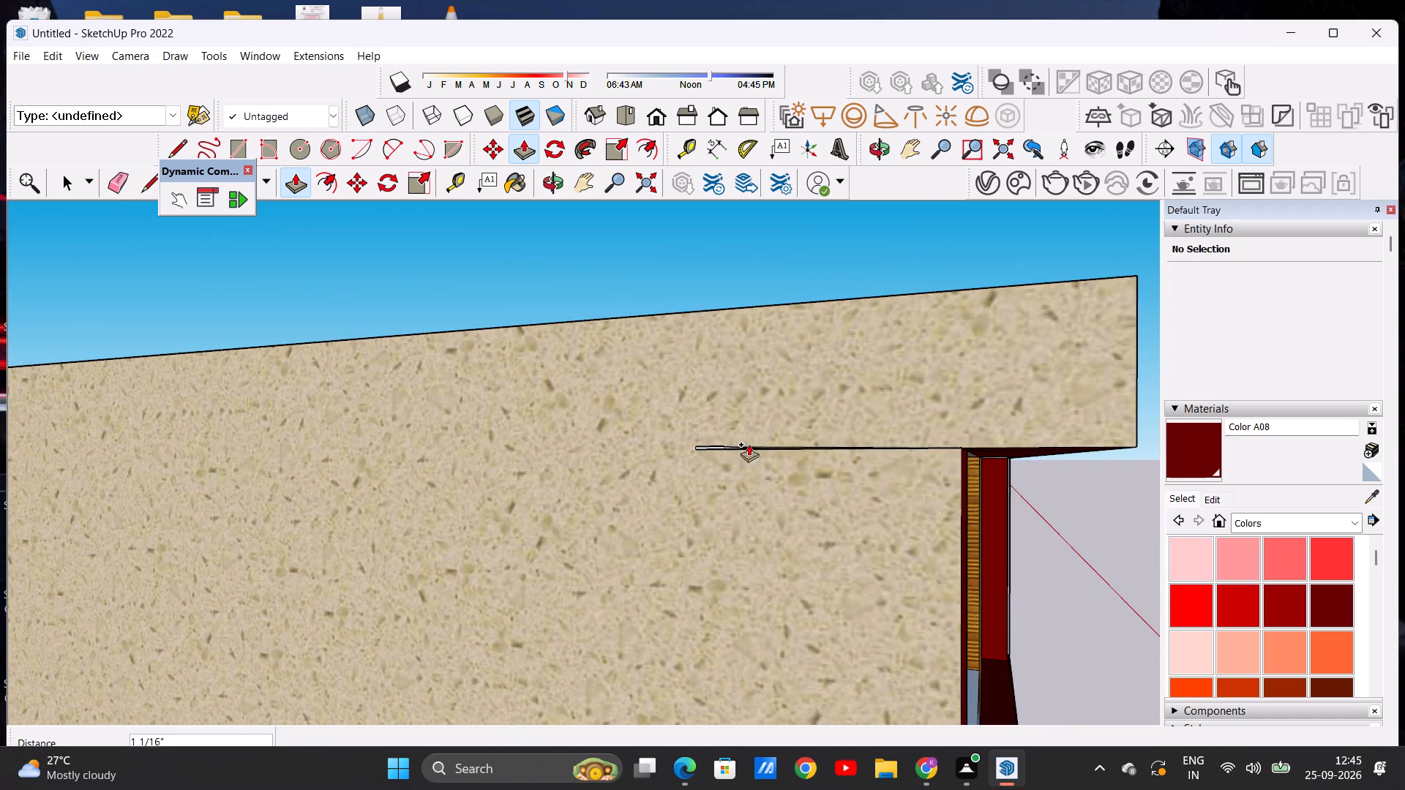
{"action": "scroll", "coordinate": [959, 440], "scroll_direction": "up", "scroll_amount": 16}
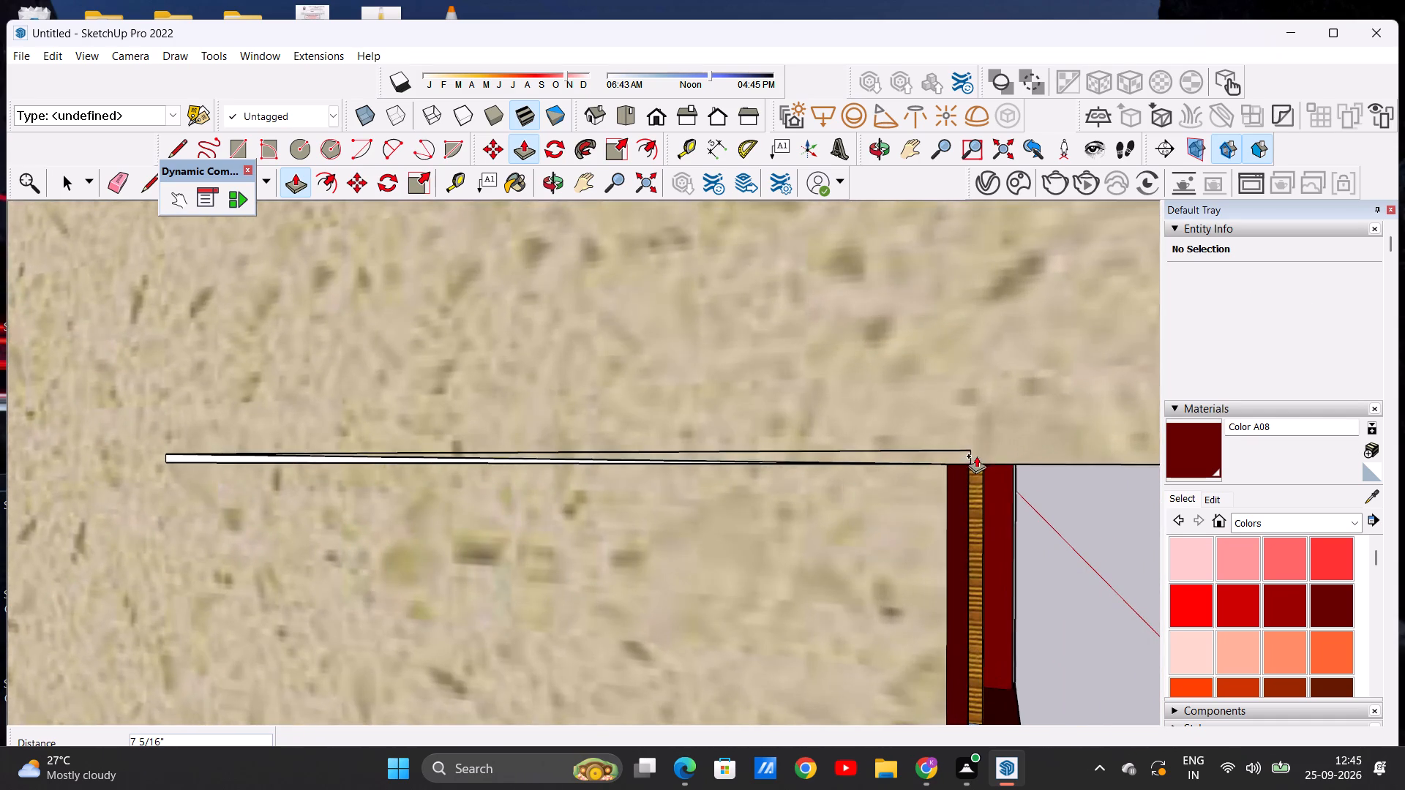
{"action": "left_click", "coordinate": [988, 450]}
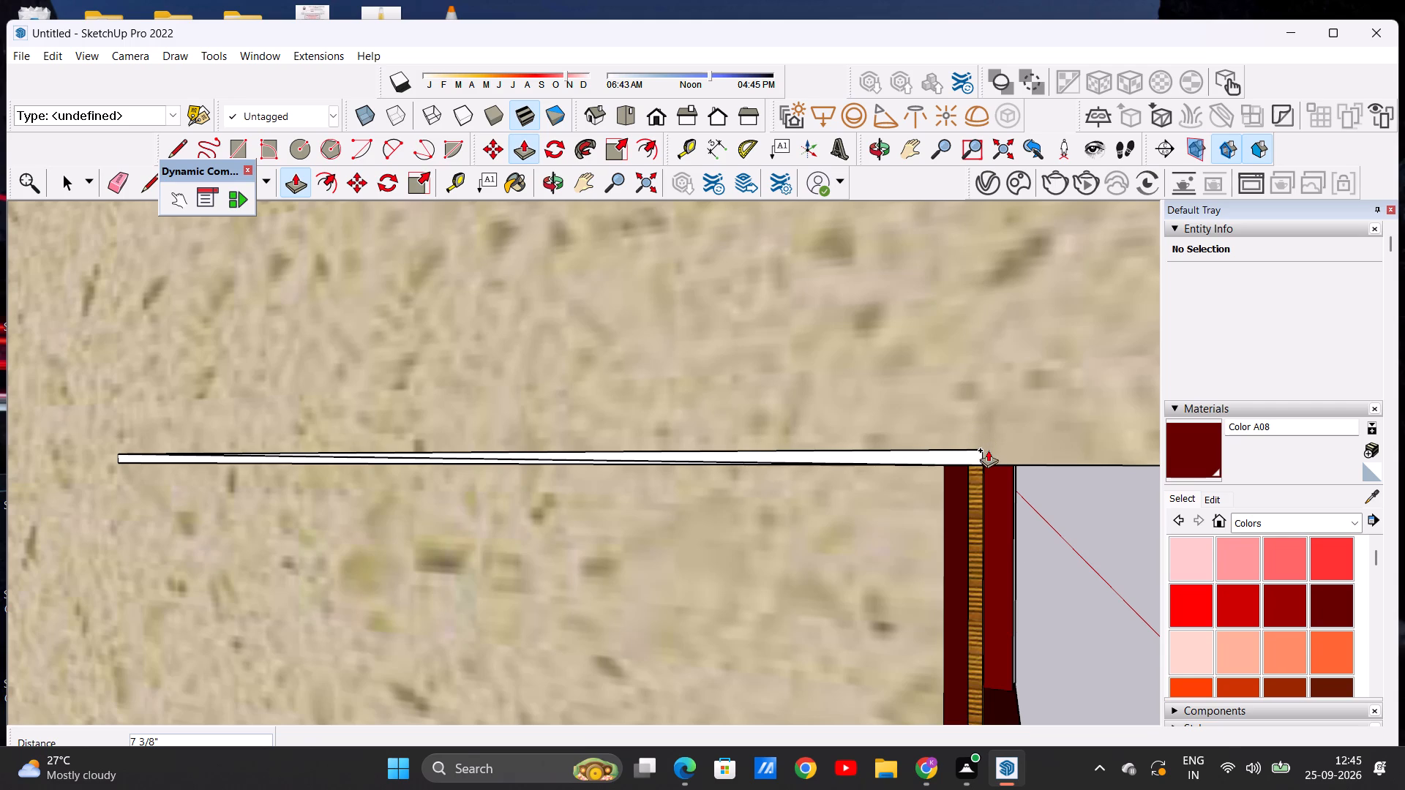
{"action": "key", "text": "space"}
Paint the extruded thin strip under the side wall's roof band with Quartz Light Brown from Synthetic Surfaces.
{"action": "middle_click_drag", "start_coordinate": [279, 449], "coordinate": [448, 535]}
{"action": "scroll", "coordinate": [444, 511], "scroll_direction": "down", "scroll_amount": 16}
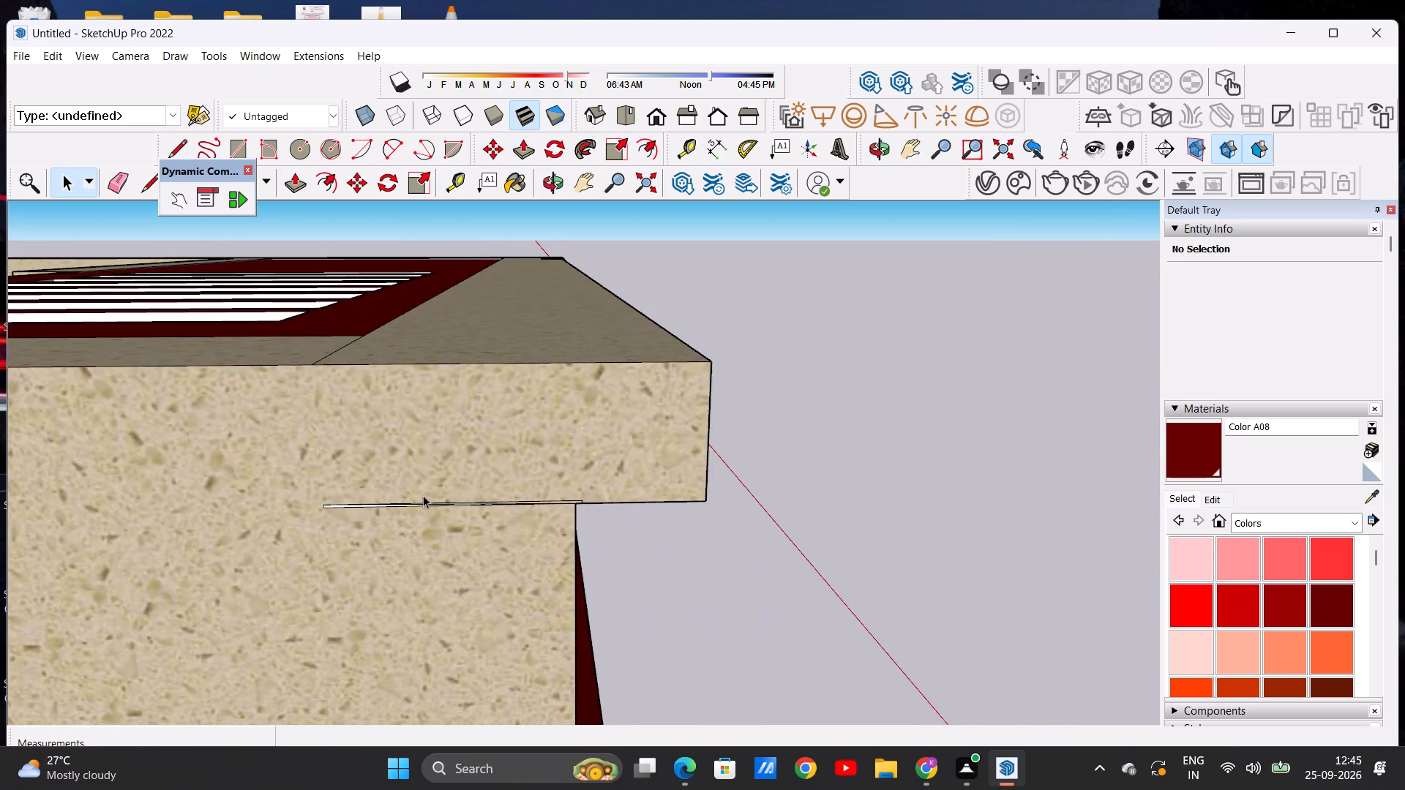
{"action": "scroll", "coordinate": [423, 495], "scroll_direction": "down", "scroll_amount": 6}
{"action": "middle_click", "coordinate": [489, 508]}
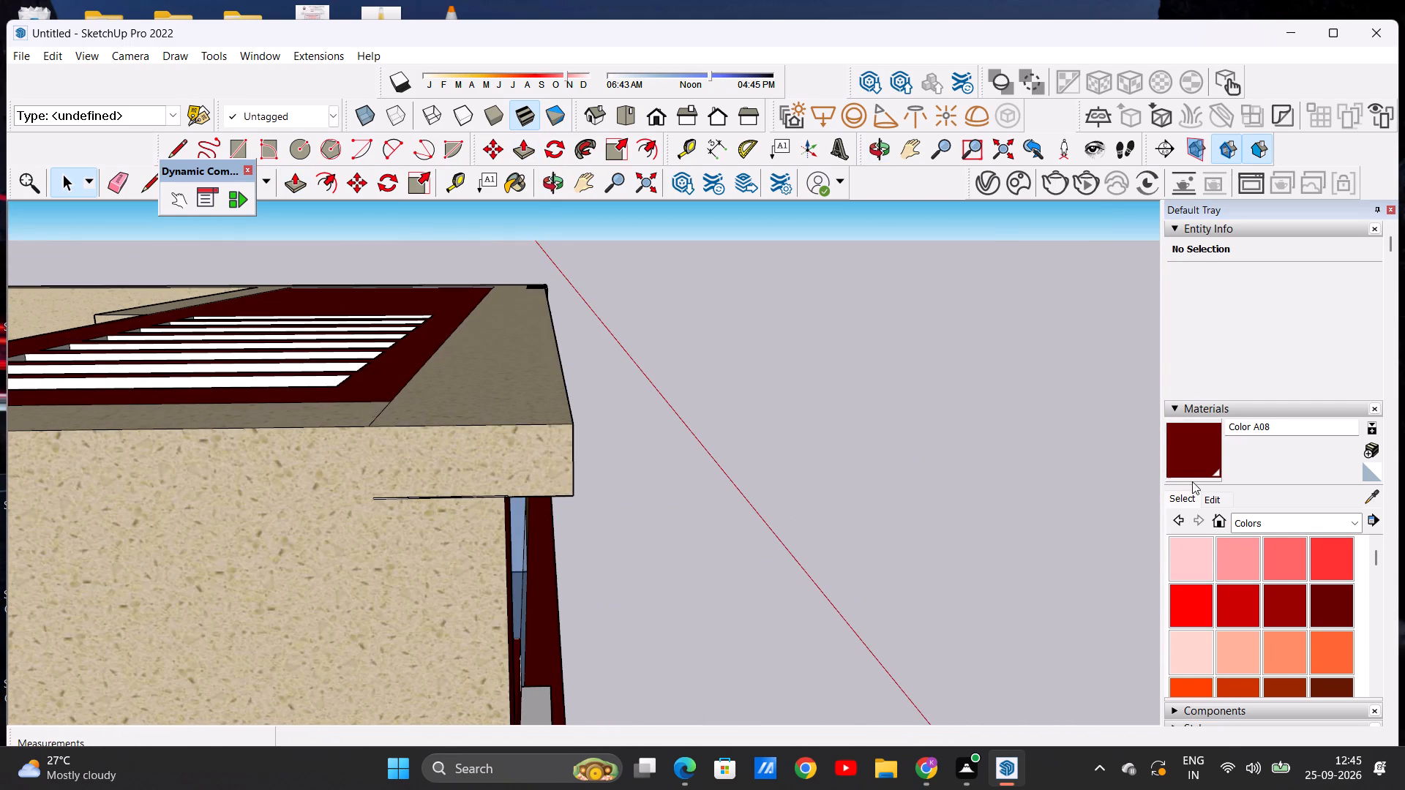
{"action": "left_click", "coordinate": [1348, 519]}
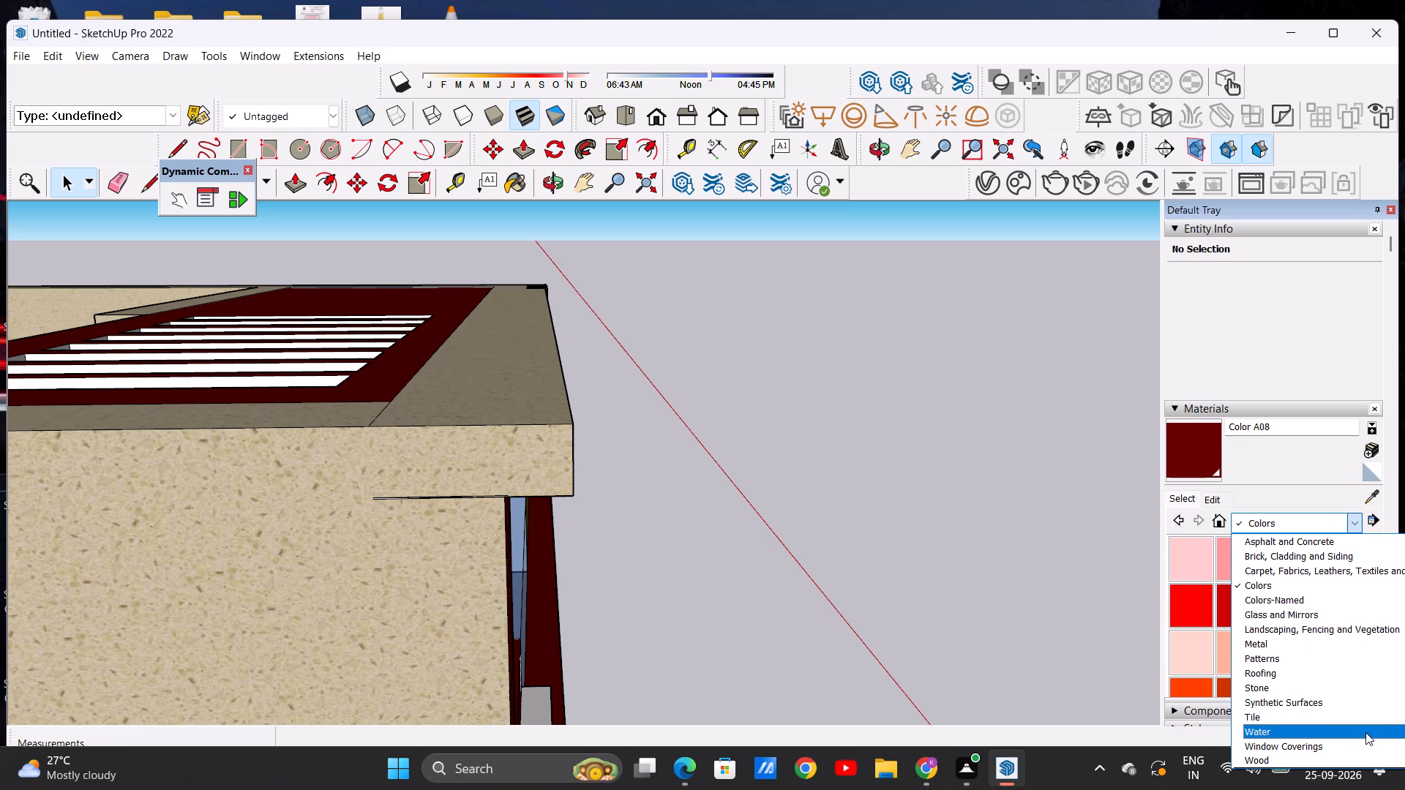
{"action": "left_click", "coordinate": [1344, 699]}
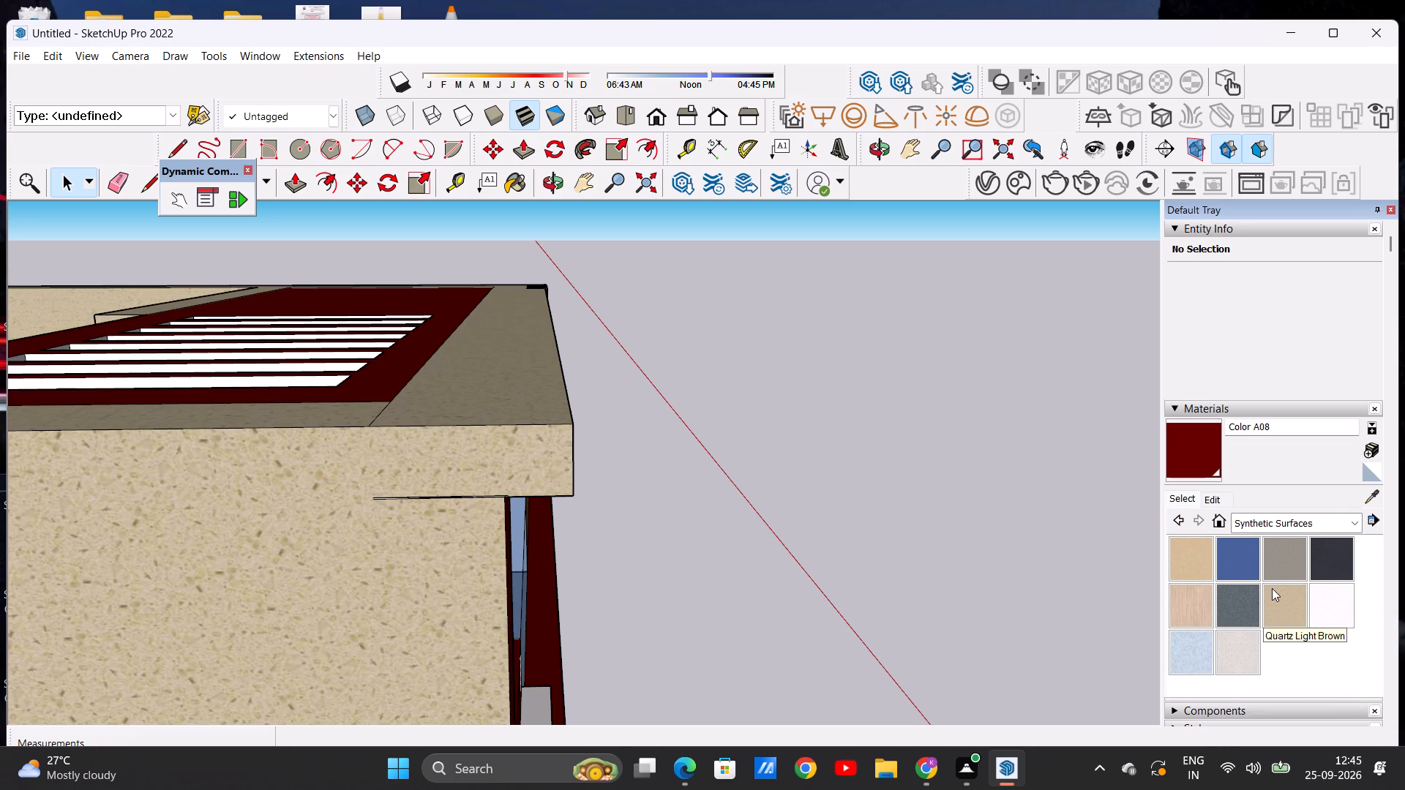
{"action": "left_click_drag", "start_coordinate": [1272, 588], "coordinate": [1281, 589]}
{"action": "scroll", "coordinate": [323, 497], "scroll_direction": "up", "scroll_amount": 5}
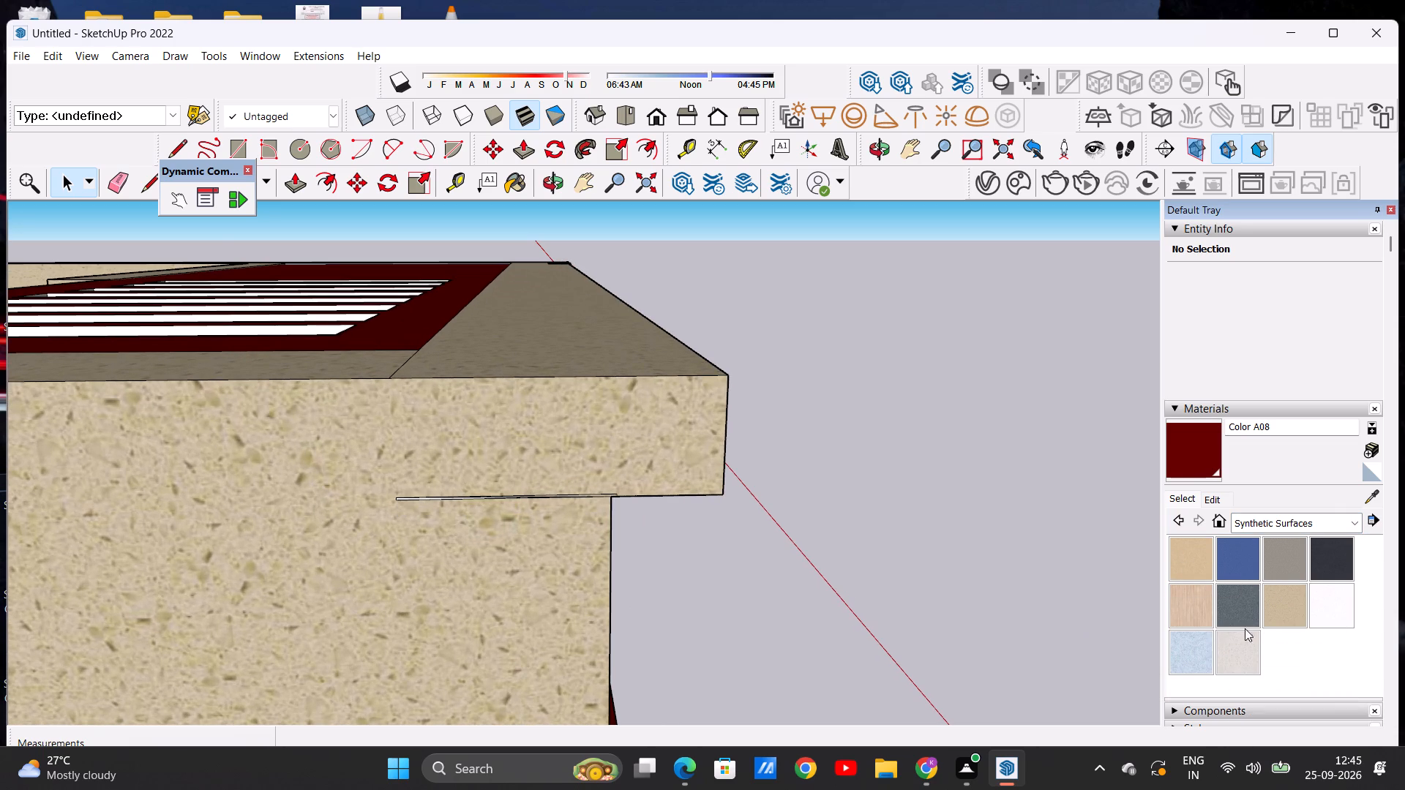
{"action": "left_click", "coordinate": [1274, 597]}
{"action": "left_click_drag", "start_coordinate": [380, 496], "coordinate": [430, 492]}
{"action": "left_click", "coordinate": [416, 500]}
{"action": "scroll", "coordinate": [417, 507], "scroll_direction": "up", "scroll_amount": 12}
{"action": "left_click", "coordinate": [390, 490]}
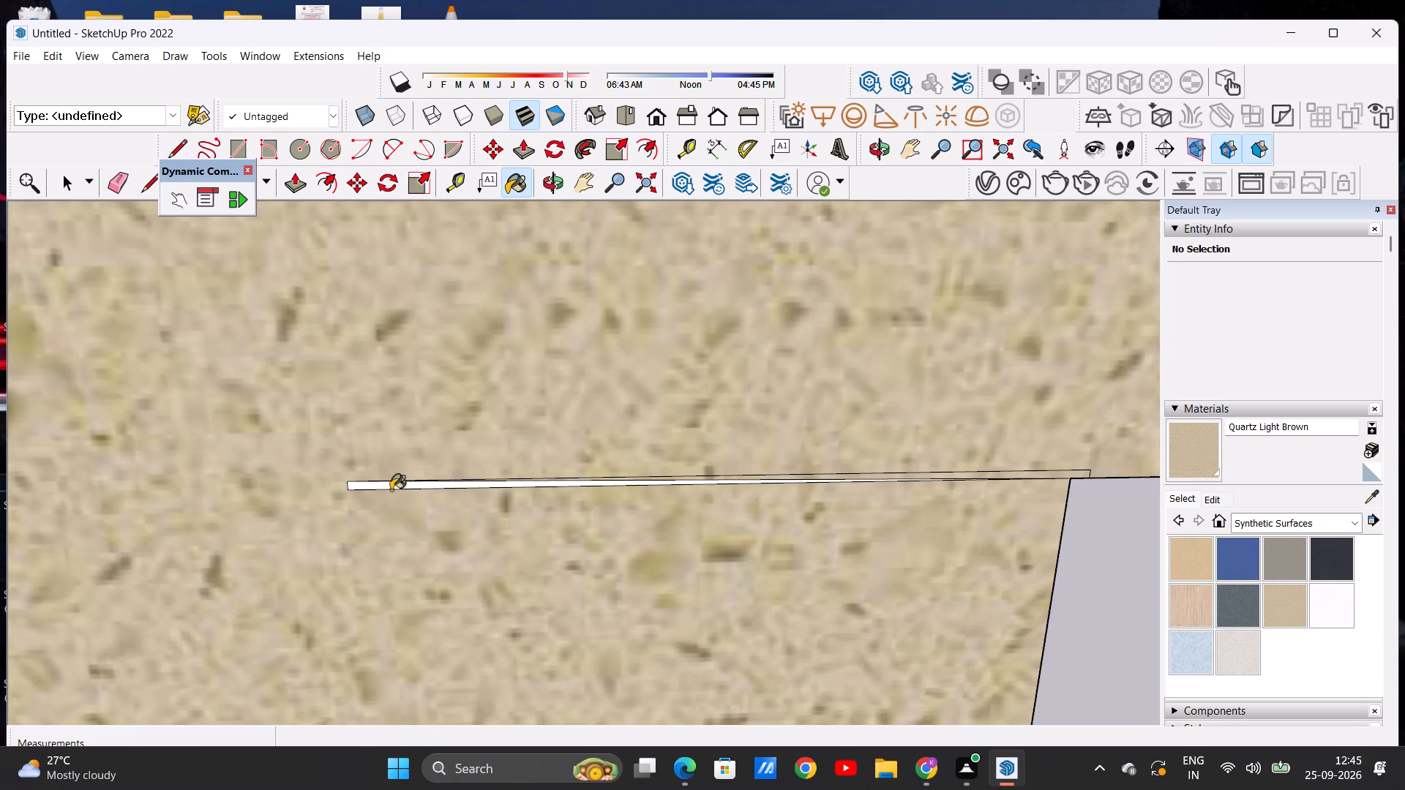
{"action": "left_click", "coordinate": [393, 488]}
{"action": "scroll", "coordinate": [413, 492], "scroll_direction": "up", "scroll_amount": 5}
{"action": "scroll", "coordinate": [408, 492], "scroll_direction": "down", "scroll_amount": 19}
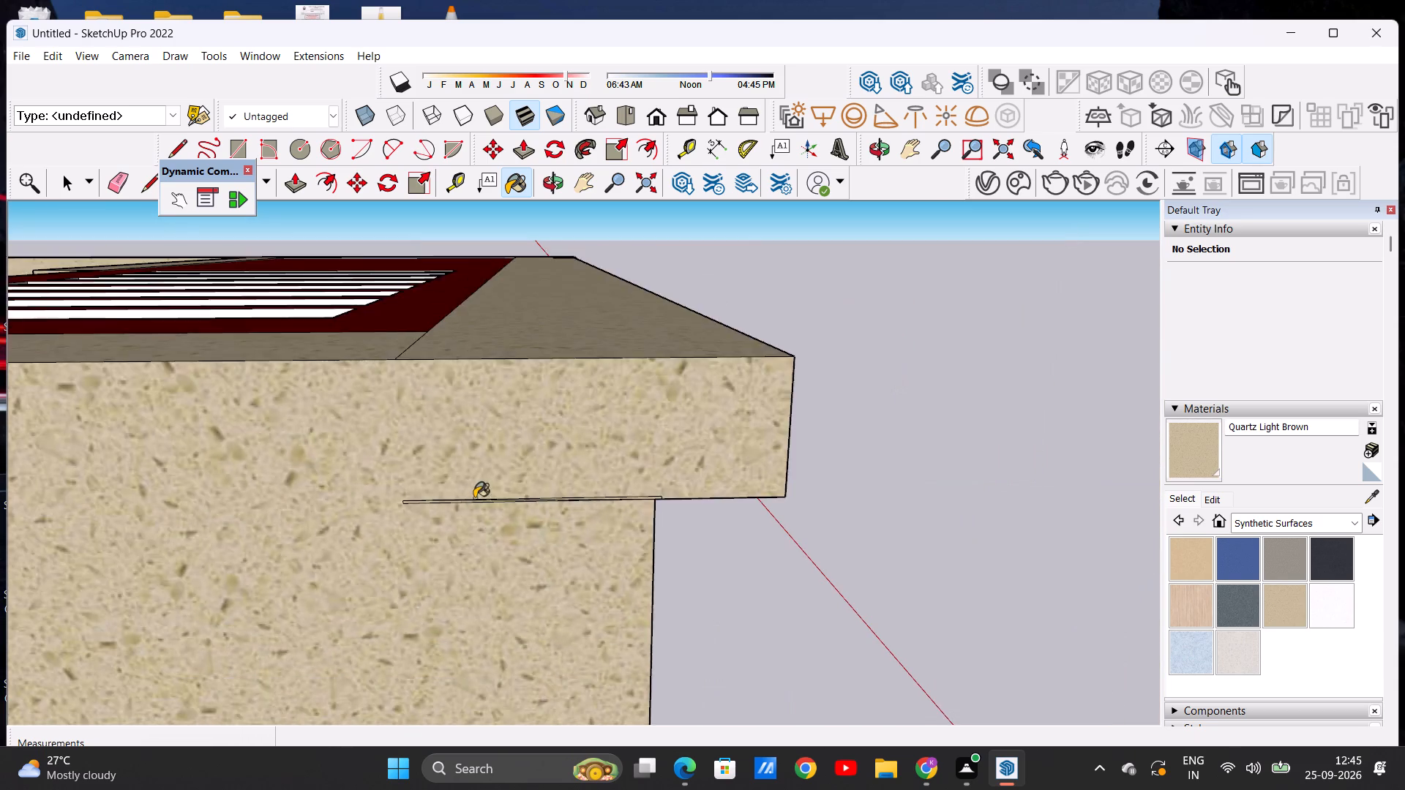
{"action": "scroll", "coordinate": [474, 498], "scroll_direction": "down", "scroll_amount": 5}
{"action": "key", "text": "space"}
Examine the whole front facade from the roof slots down to the gate for surfaces still needing material.
{"action": "middle_click_drag", "start_coordinate": [592, 490], "coordinate": [125, 513]}
{"action": "scroll", "coordinate": [127, 477], "scroll_direction": "down", "scroll_amount": 2}
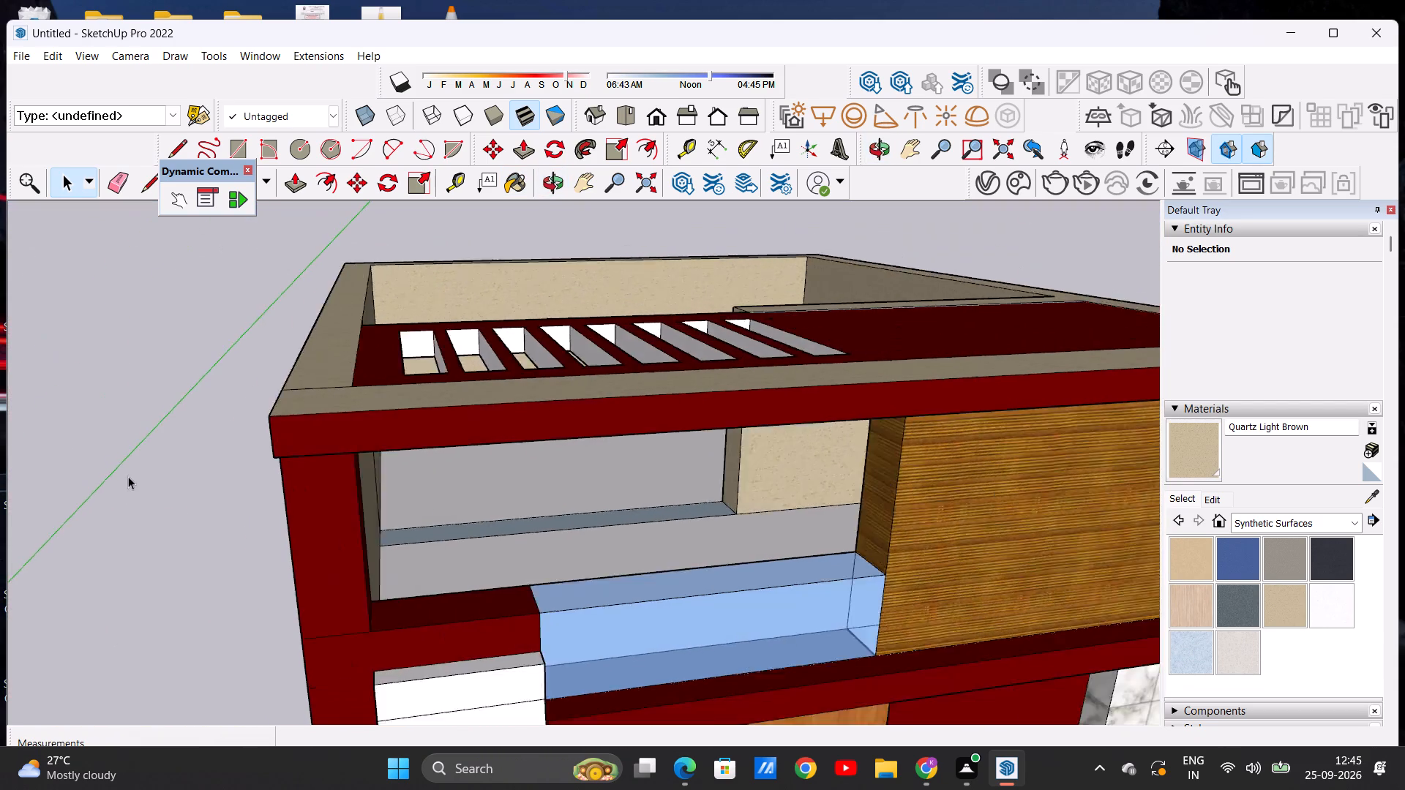
{"action": "scroll", "coordinate": [128, 476], "scroll_direction": "down", "scroll_amount": 17}
{"action": "middle_click_drag", "start_coordinate": [367, 579], "coordinate": [337, 524]}
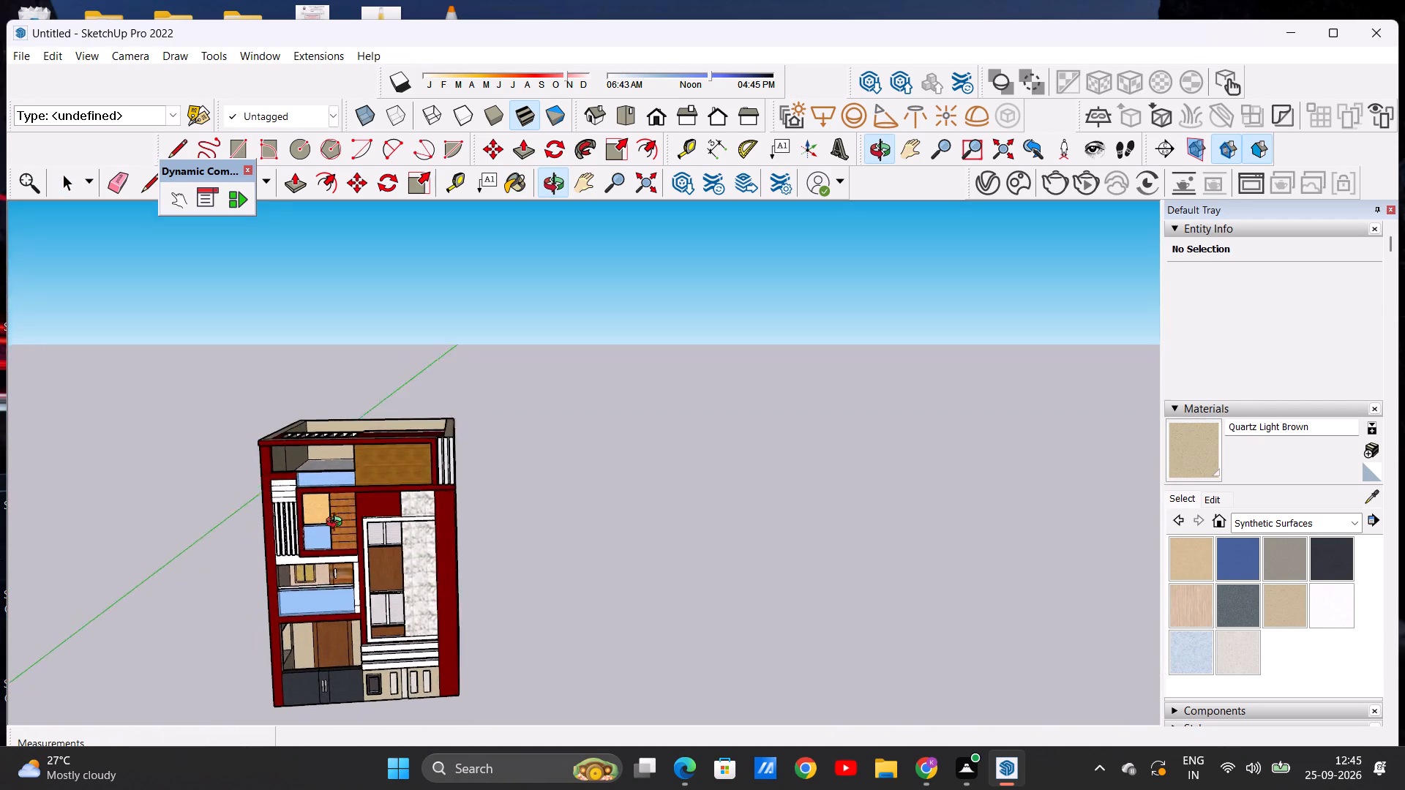
{"action": "middle_click_drag", "start_coordinate": [337, 524], "coordinate": [335, 524]}
{"action": "scroll", "coordinate": [337, 533], "scroll_direction": "down", "scroll_amount": 4}
{"action": "scroll", "coordinate": [378, 633], "scroll_direction": "up", "scroll_amount": 12}
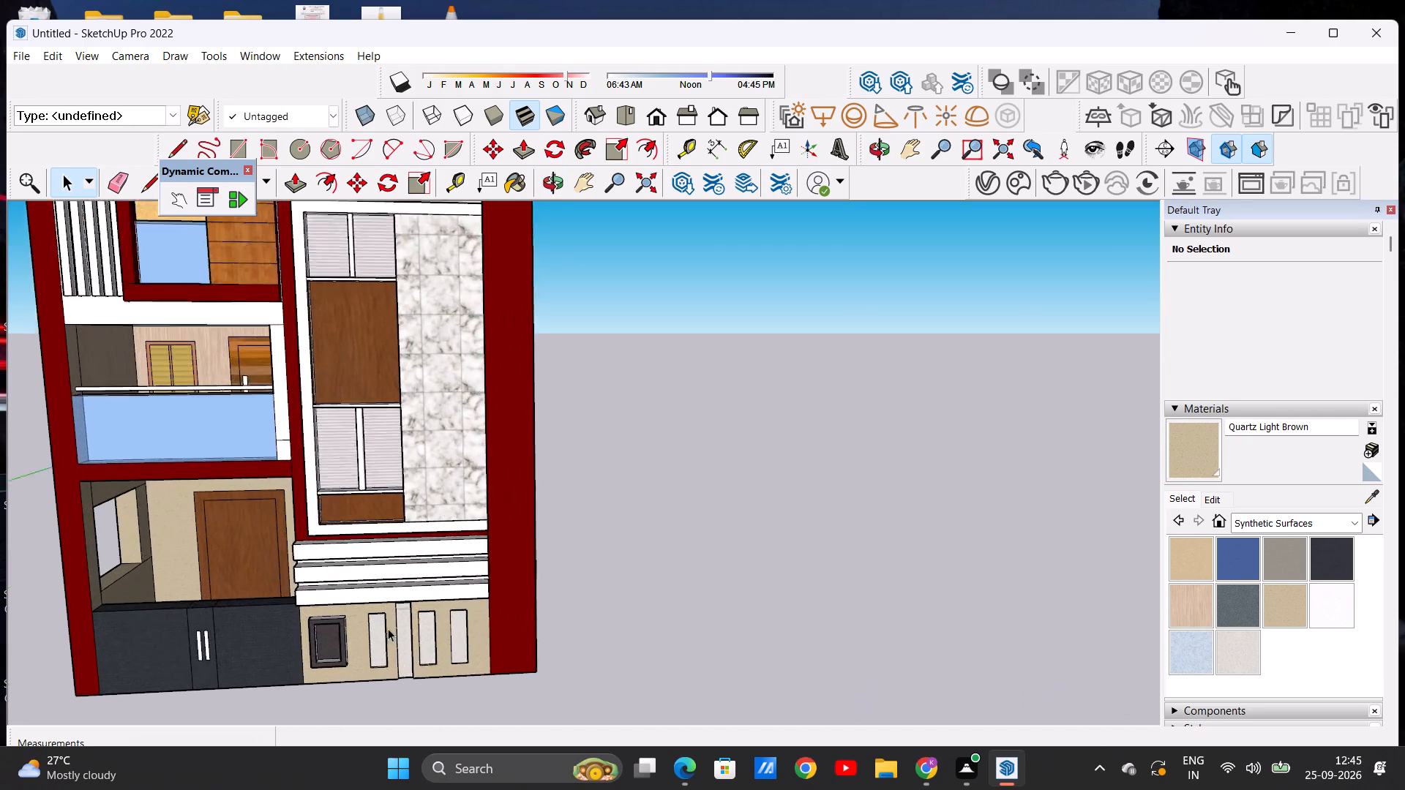
{"action": "scroll", "coordinate": [388, 628], "scroll_direction": "up", "scroll_amount": 3}
{"action": "scroll", "coordinate": [462, 606], "scroll_direction": "down", "scroll_amount": 8}
{"action": "scroll", "coordinate": [361, 530], "scroll_direction": "up", "scroll_amount": 5}
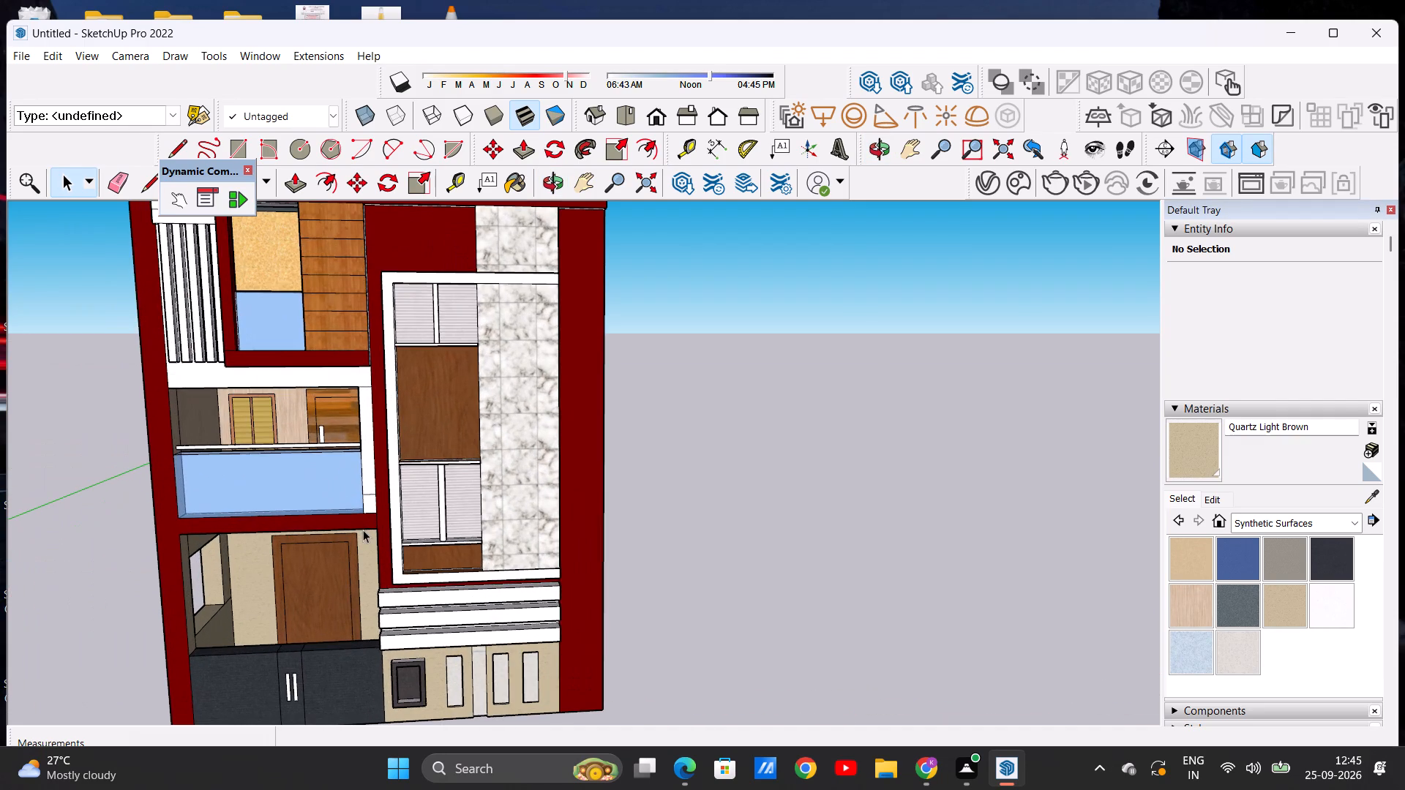
{"action": "middle_click_drag", "start_coordinate": [398, 513], "coordinate": [299, 528]}
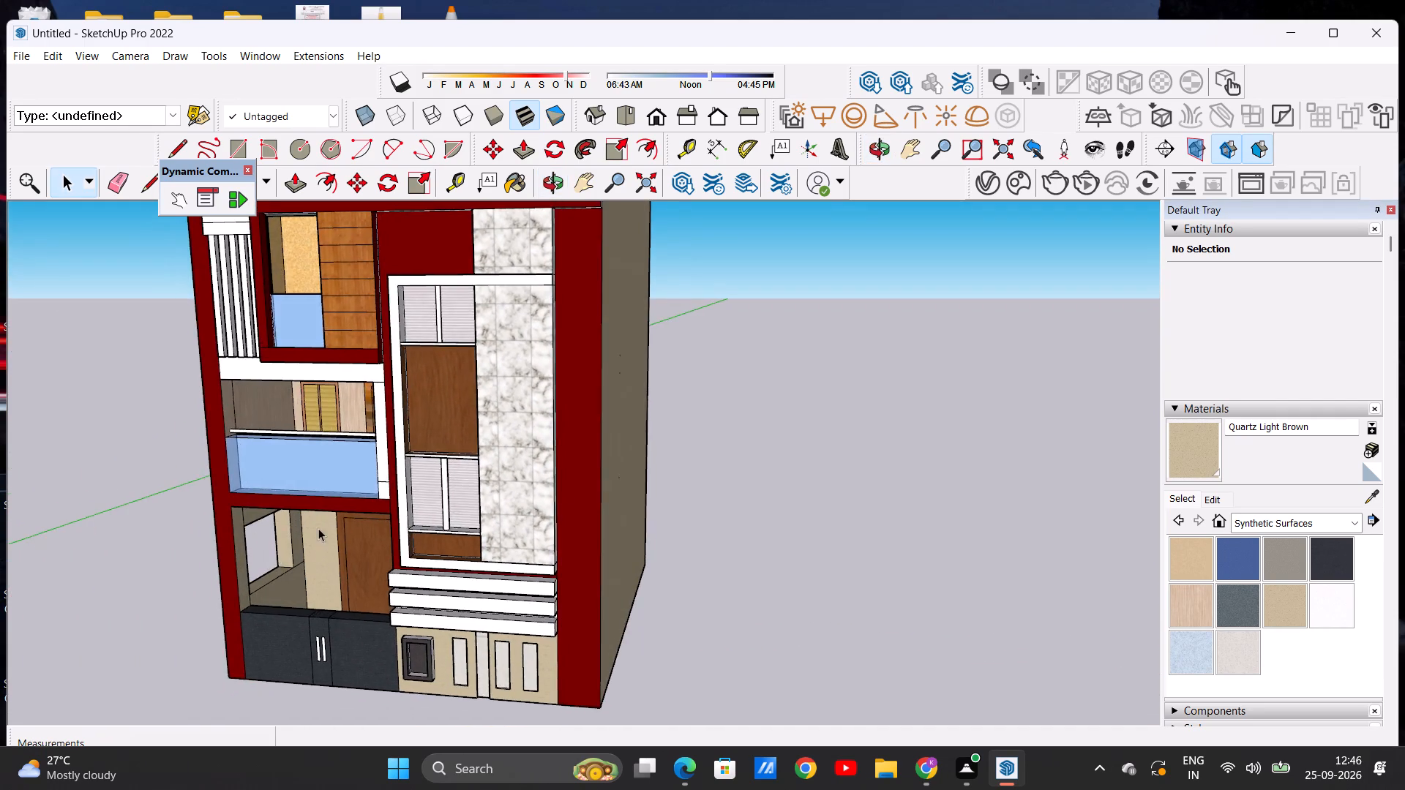
{"action": "middle_click_drag", "start_coordinate": [339, 526], "coordinate": [377, 480]}
{"action": "scroll", "coordinate": [369, 493], "scroll_direction": "up", "scroll_amount": 1}
{"action": "scroll", "coordinate": [351, 524], "scroll_direction": "down", "scroll_amount": 9}
{"action": "middle_click_drag", "start_coordinate": [326, 482], "coordinate": [384, 456]}
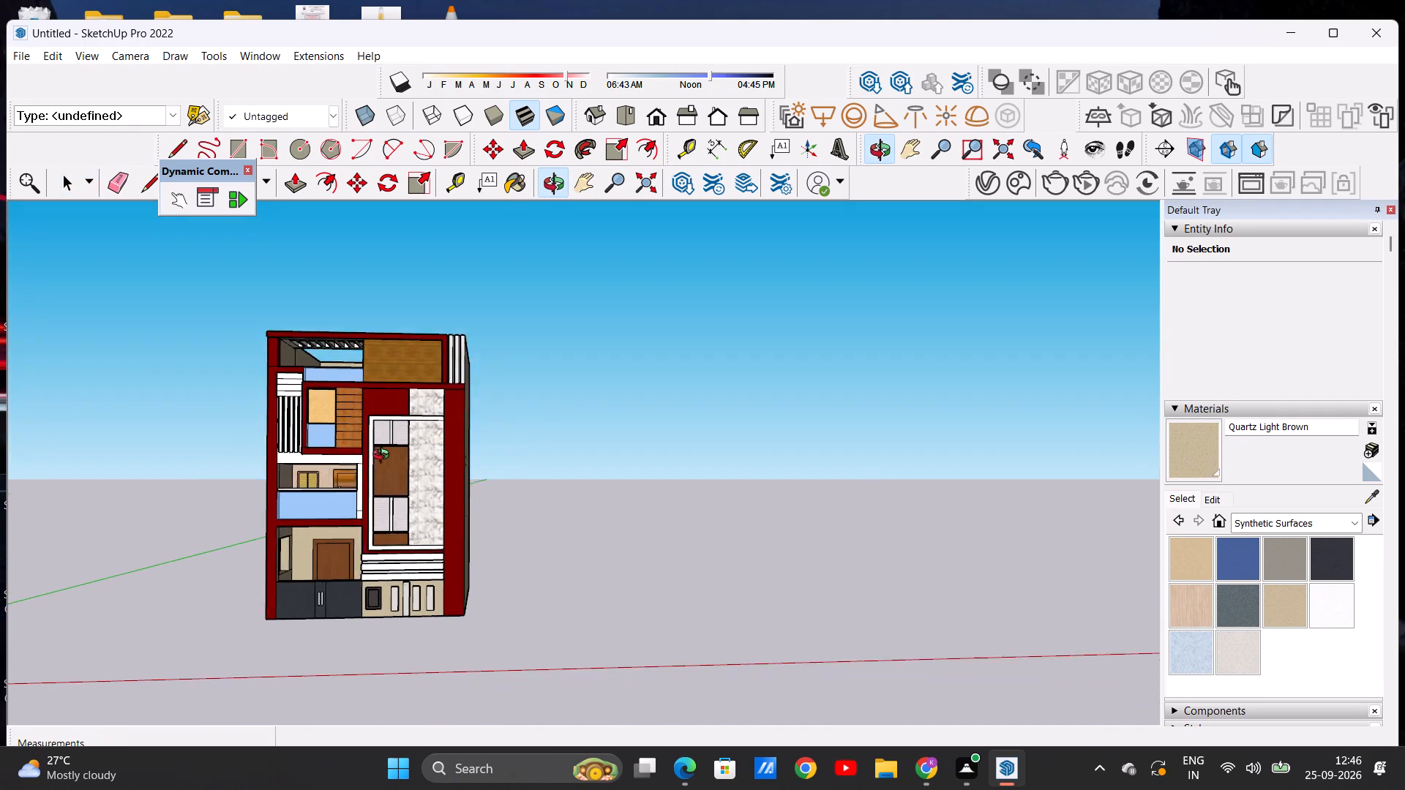
{"action": "middle_click_drag", "start_coordinate": [384, 456], "coordinate": [376, 468]}
{"action": "scroll", "coordinate": [378, 485], "scroll_direction": "down", "scroll_amount": 6}
{"action": "scroll", "coordinate": [307, 412], "scroll_direction": "up", "scroll_amount": 8}
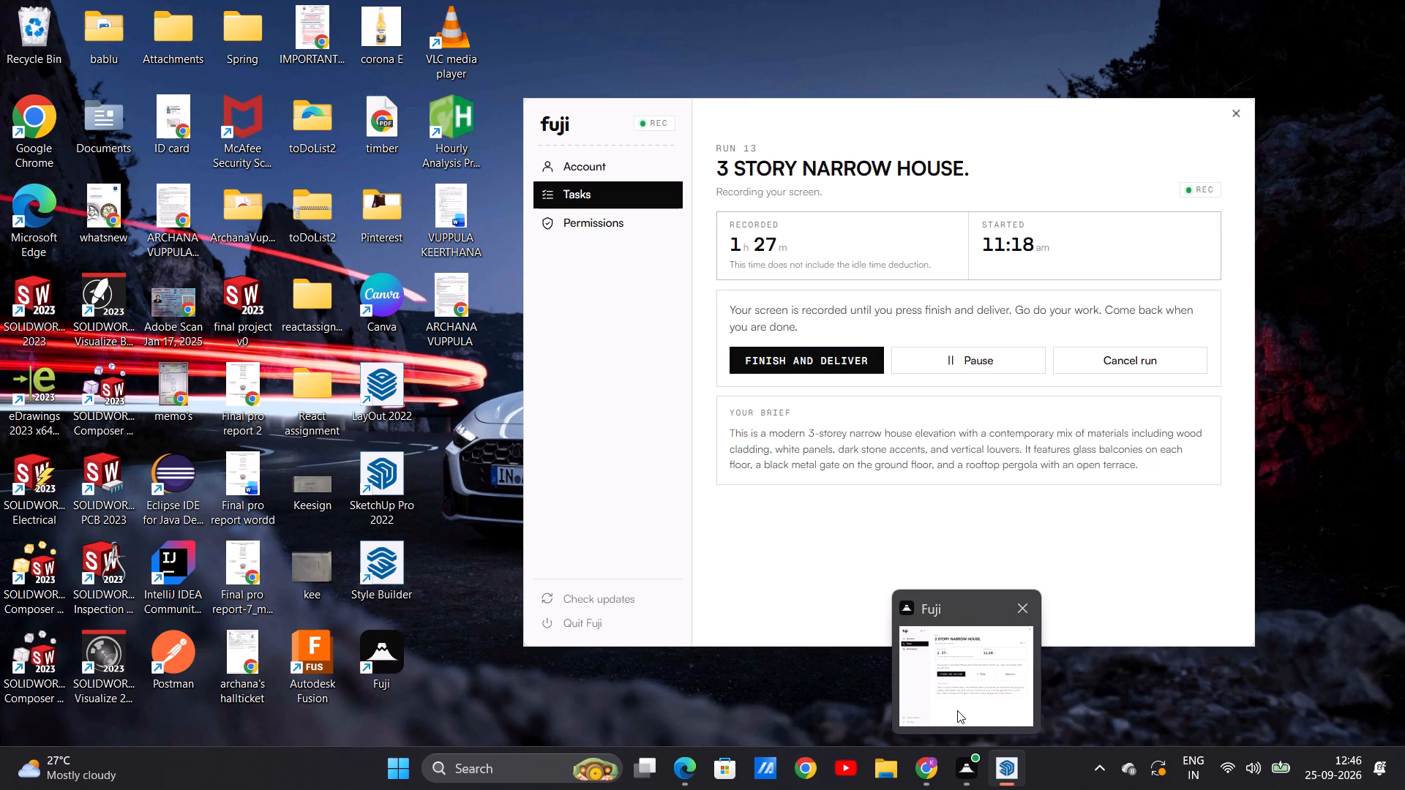
{"action": "left_click", "coordinate": [975, 669]}
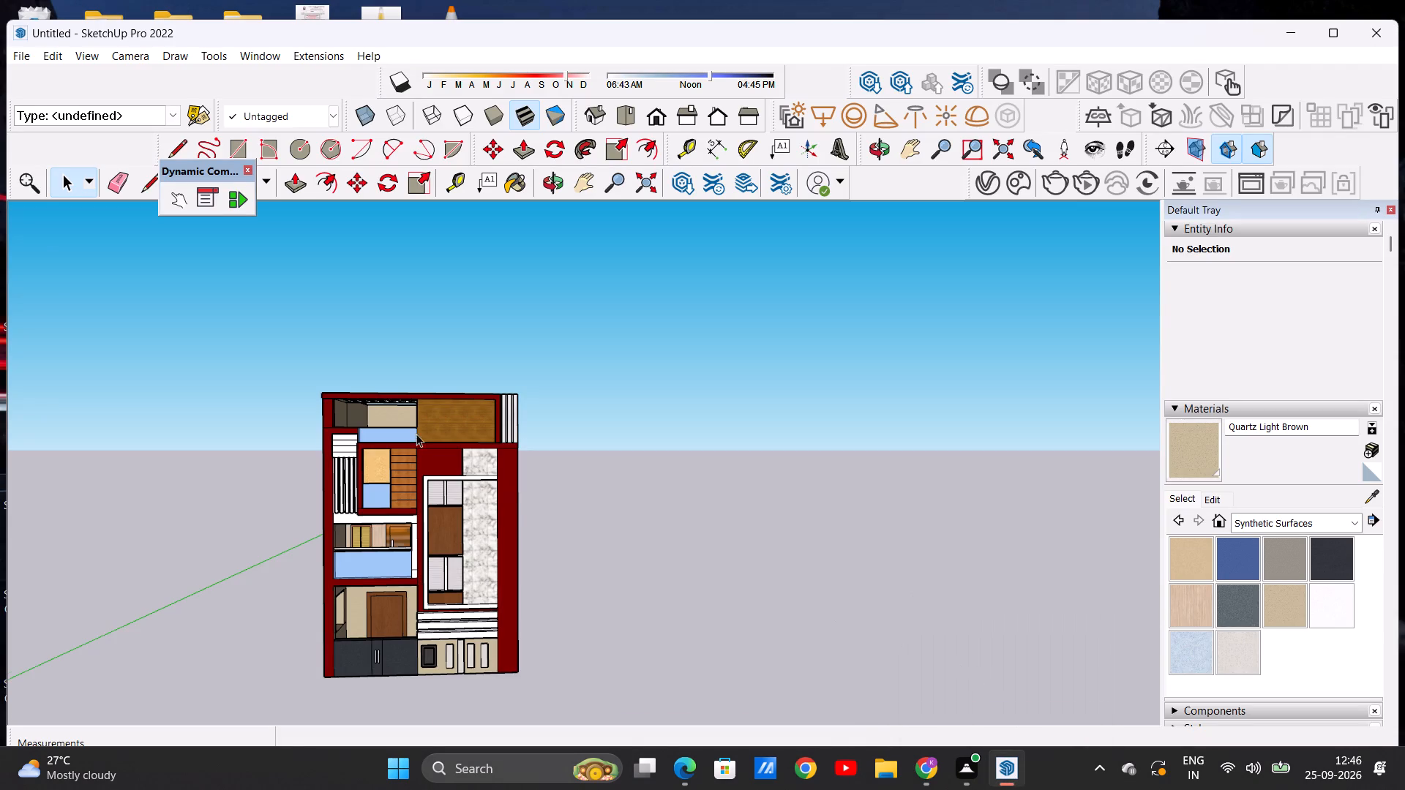
Examine the front facade and both side walls of the house for surfaces still needing material.
{"action": "scroll", "coordinate": [427, 424], "scroll_direction": "down", "scroll_amount": 5}
{"action": "middle_click_drag", "start_coordinate": [341, 431], "coordinate": [427, 501]}
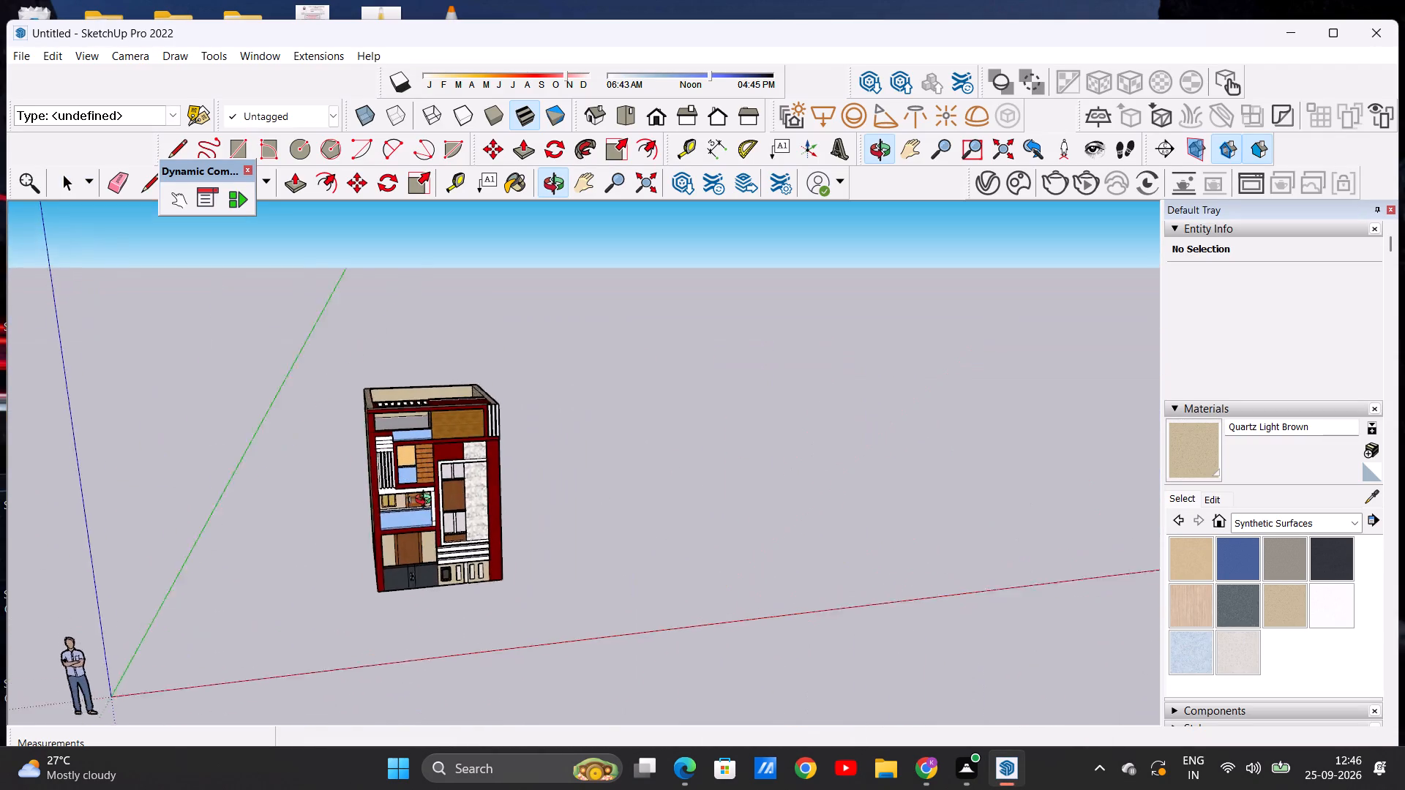
{"action": "middle_click_drag", "start_coordinate": [427, 501], "coordinate": [635, 438]}
{"action": "scroll", "coordinate": [408, 601], "scroll_direction": "up", "scroll_amount": 15}
{"action": "middle_click_drag", "start_coordinate": [400, 550], "coordinate": [427, 587]}
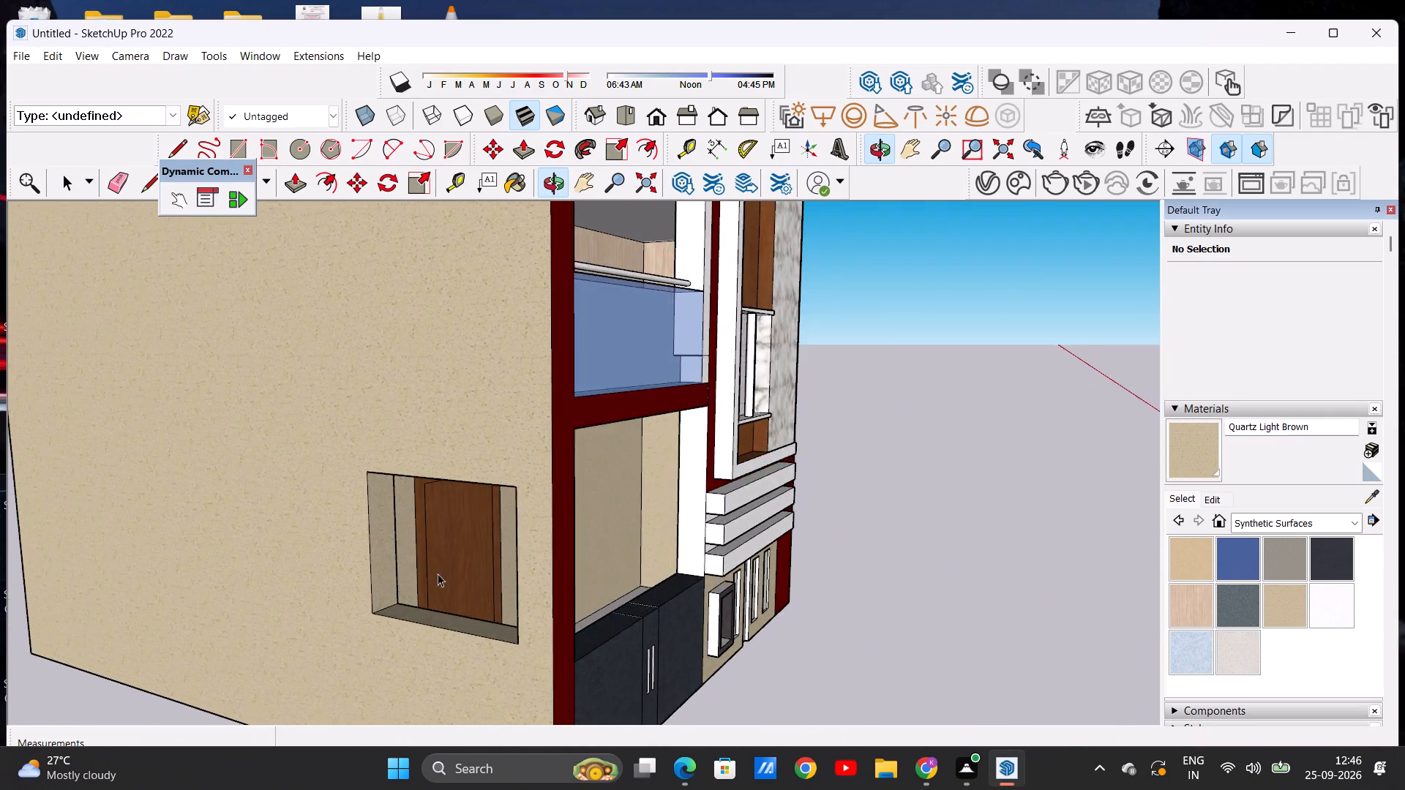
{"action": "scroll", "coordinate": [455, 562], "scroll_direction": "up", "scroll_amount": 13}
{"action": "scroll", "coordinate": [449, 569], "scroll_direction": "down", "scroll_amount": 14}
{"action": "middle_click_drag", "start_coordinate": [538, 570], "coordinate": [470, 549]}
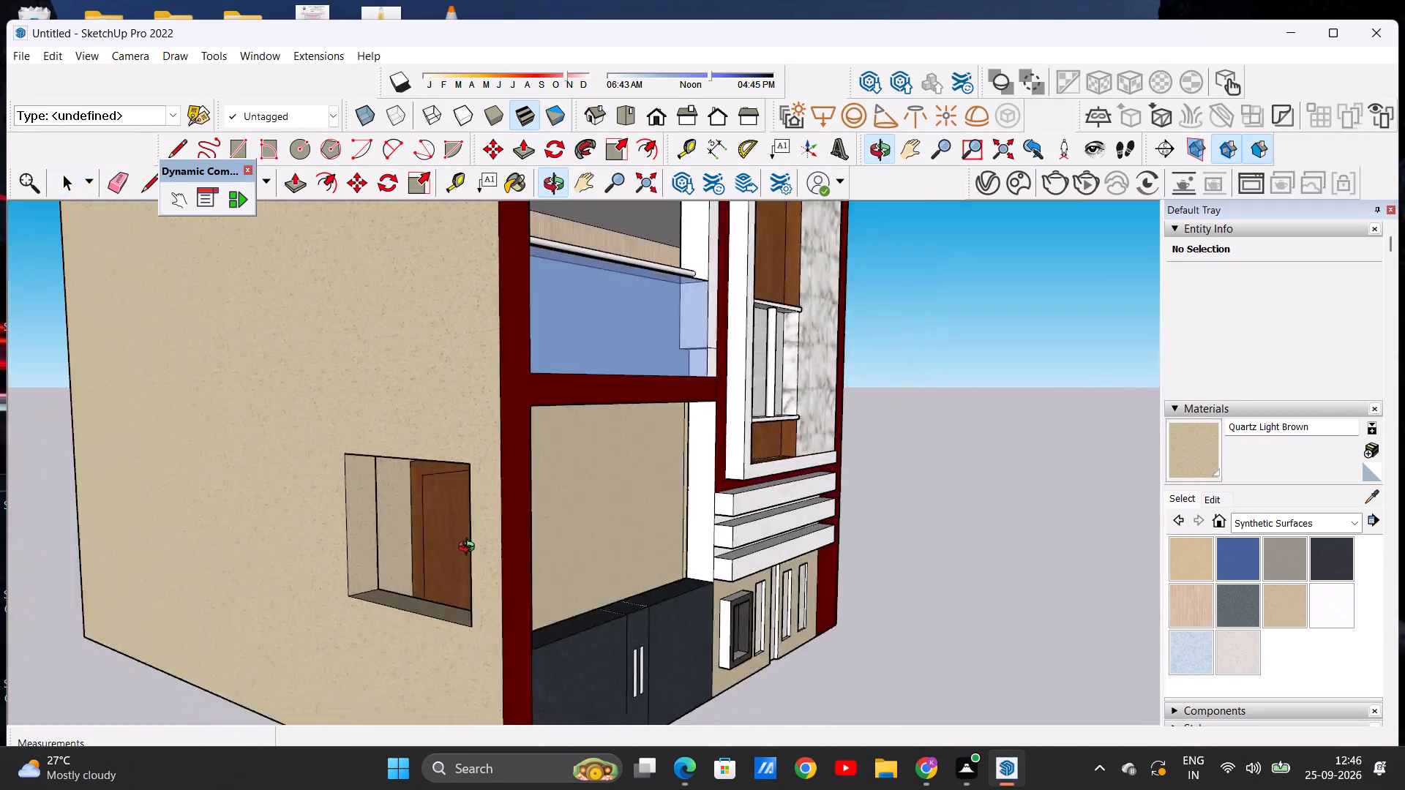
{"action": "middle_click_drag", "start_coordinate": [470, 549], "coordinate": [233, 543]}
{"action": "scroll", "coordinate": [228, 568], "scroll_direction": "down", "scroll_amount": 9}
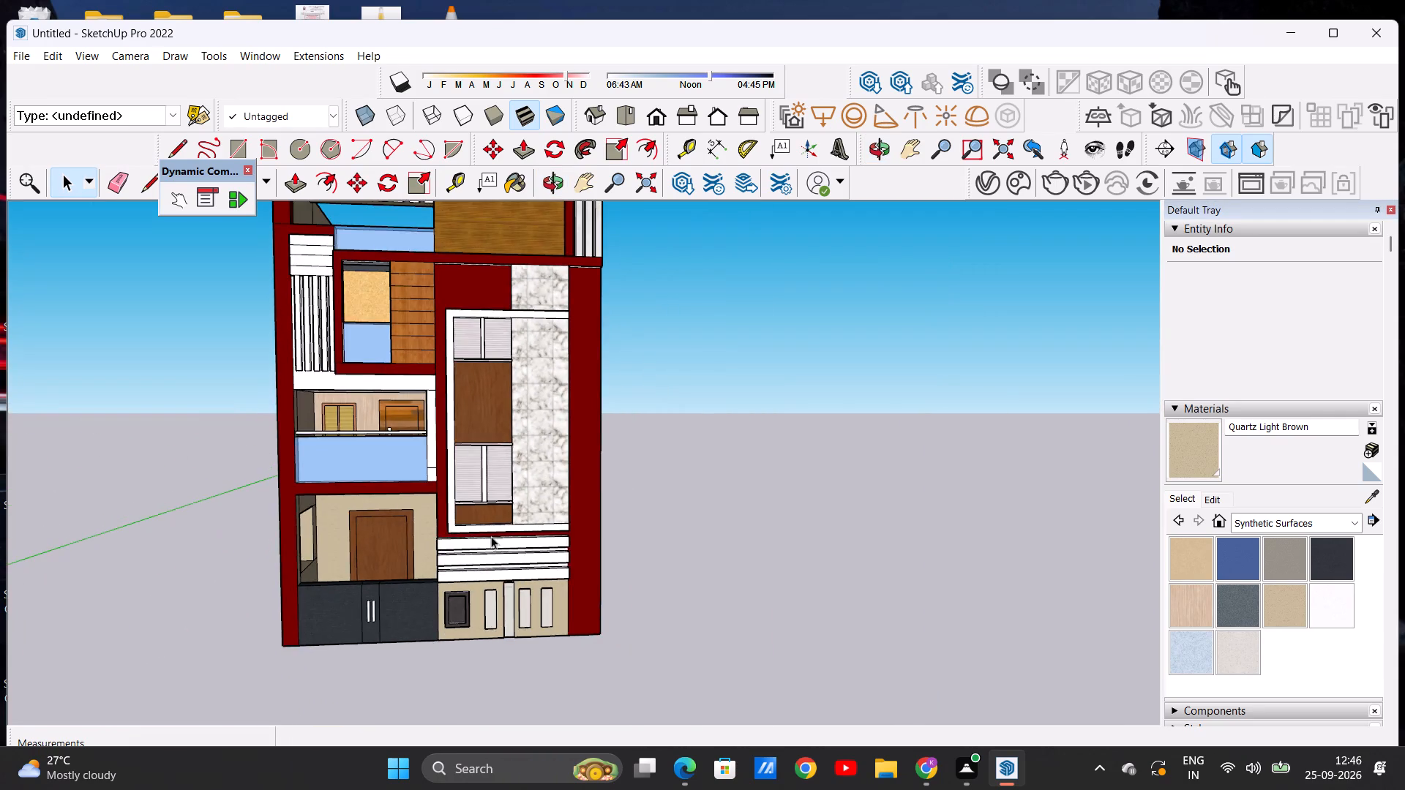
{"action": "middle_click_drag", "start_coordinate": [491, 536], "coordinate": [0, 549]}
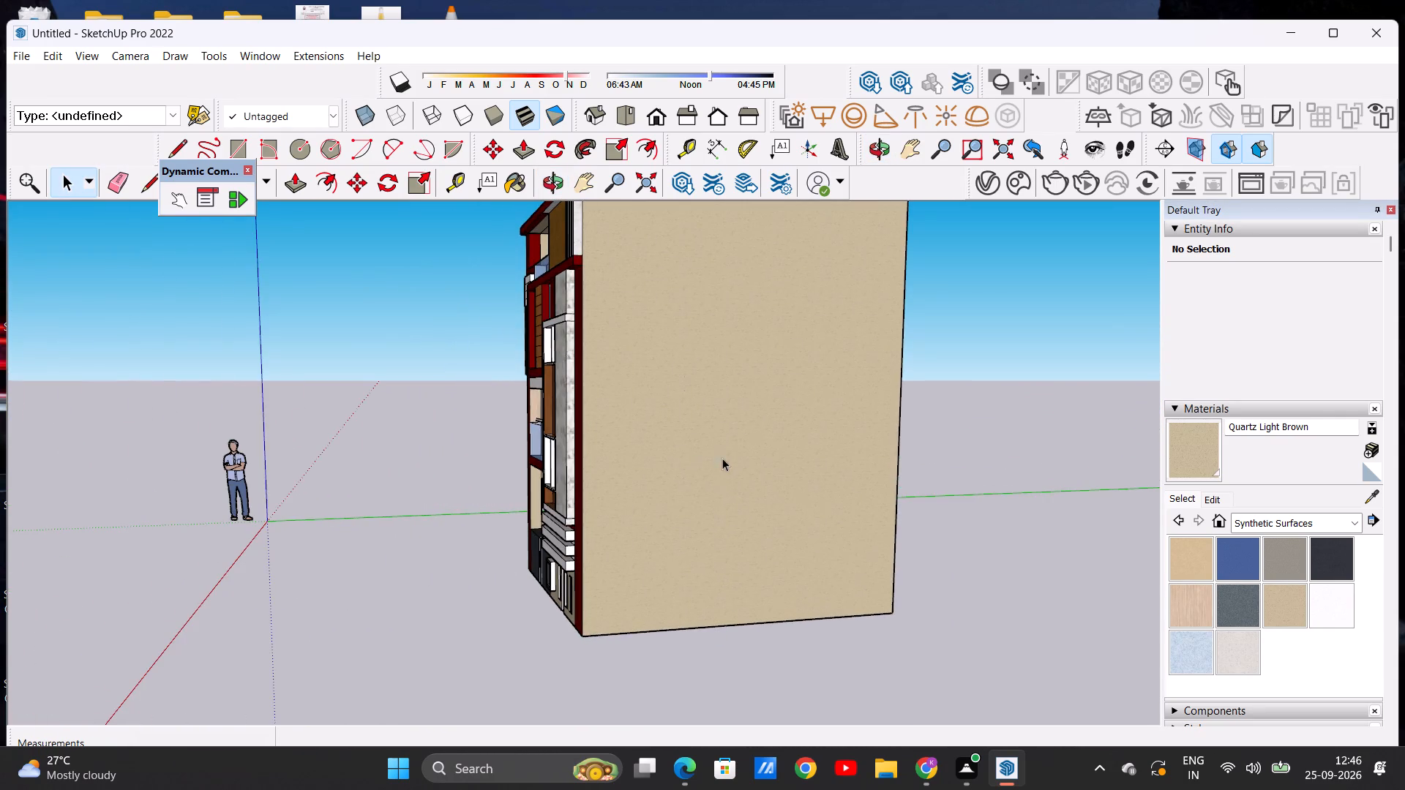
{"action": "middle_click_drag", "start_coordinate": [687, 476], "coordinate": [787, 467]}
{"action": "middle_click_drag", "start_coordinate": [422, 511], "coordinate": [593, 482]}
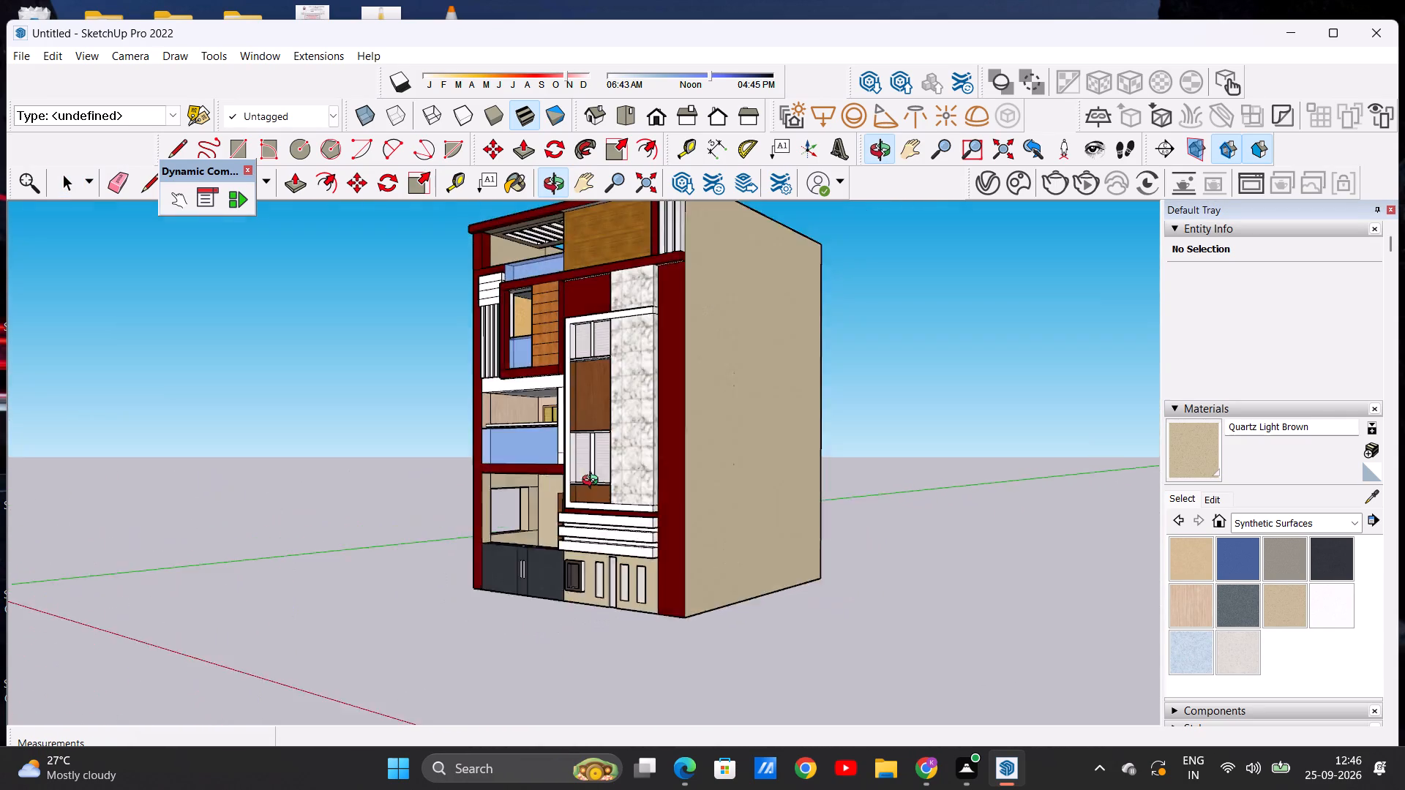
{"action": "middle_click_drag", "start_coordinate": [593, 482], "coordinate": [704, 573]}
{"action": "scroll", "coordinate": [656, 385], "scroll_direction": "down", "scroll_amount": 5}
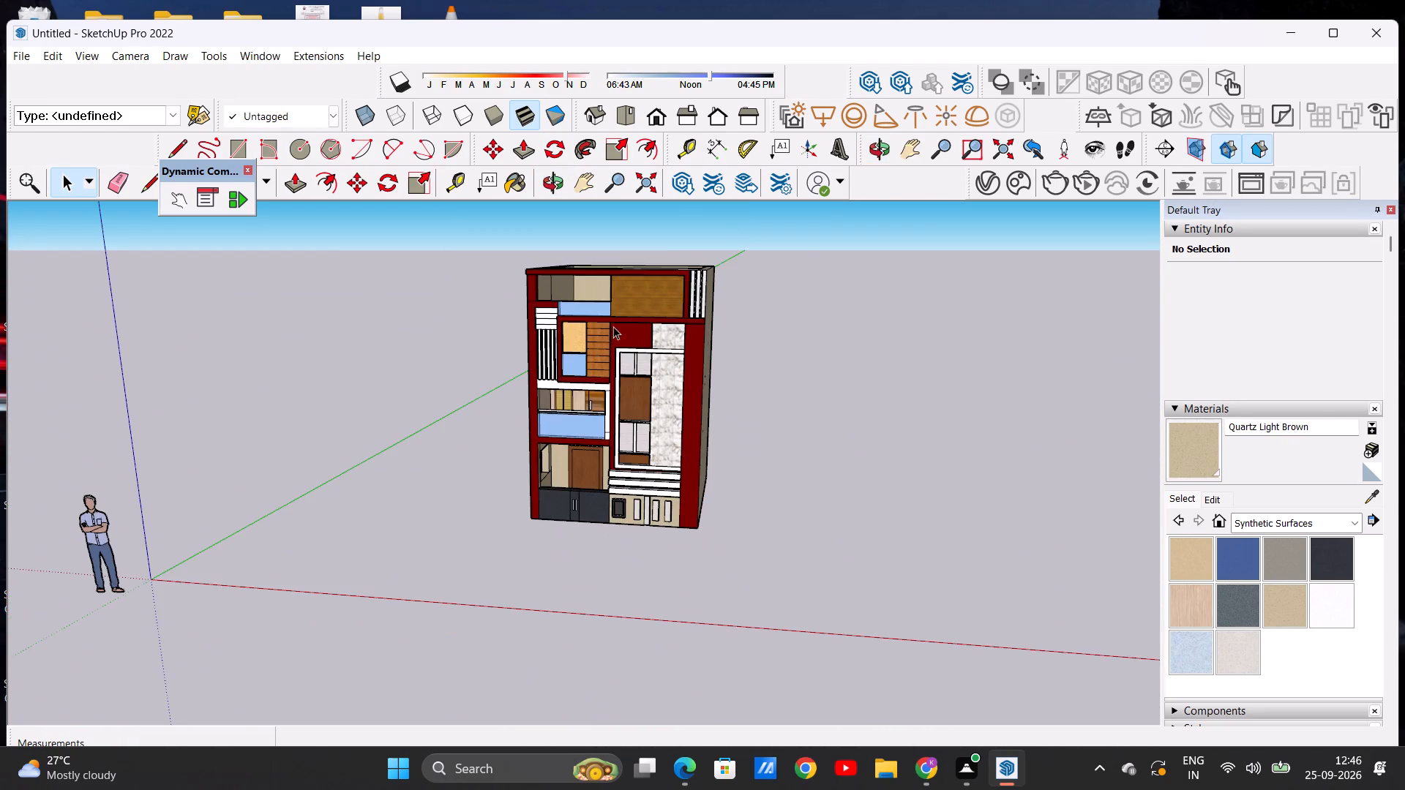
{"action": "scroll", "coordinate": [605, 315], "scroll_direction": "up", "scroll_amount": 6}
{"action": "scroll", "coordinate": [703, 385], "scroll_direction": "down", "scroll_amount": 3}
{"action": "middle_click_drag", "start_coordinate": [610, 399], "coordinate": [723, 400]}
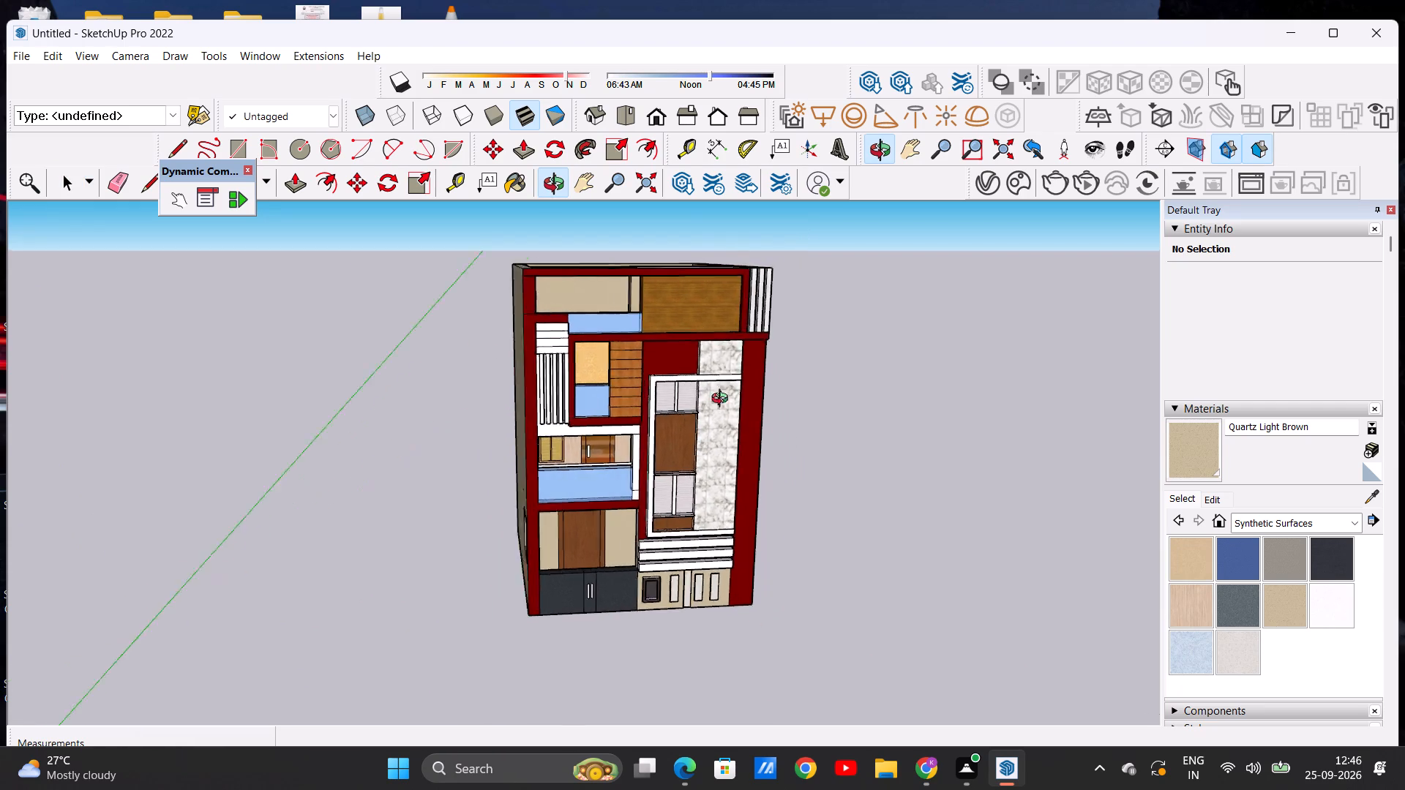
{"action": "middle_click_drag", "start_coordinate": [723, 400], "coordinate": [959, 400]}
{"action": "scroll", "coordinate": [674, 483], "scroll_direction": "up", "scroll_amount": 5}
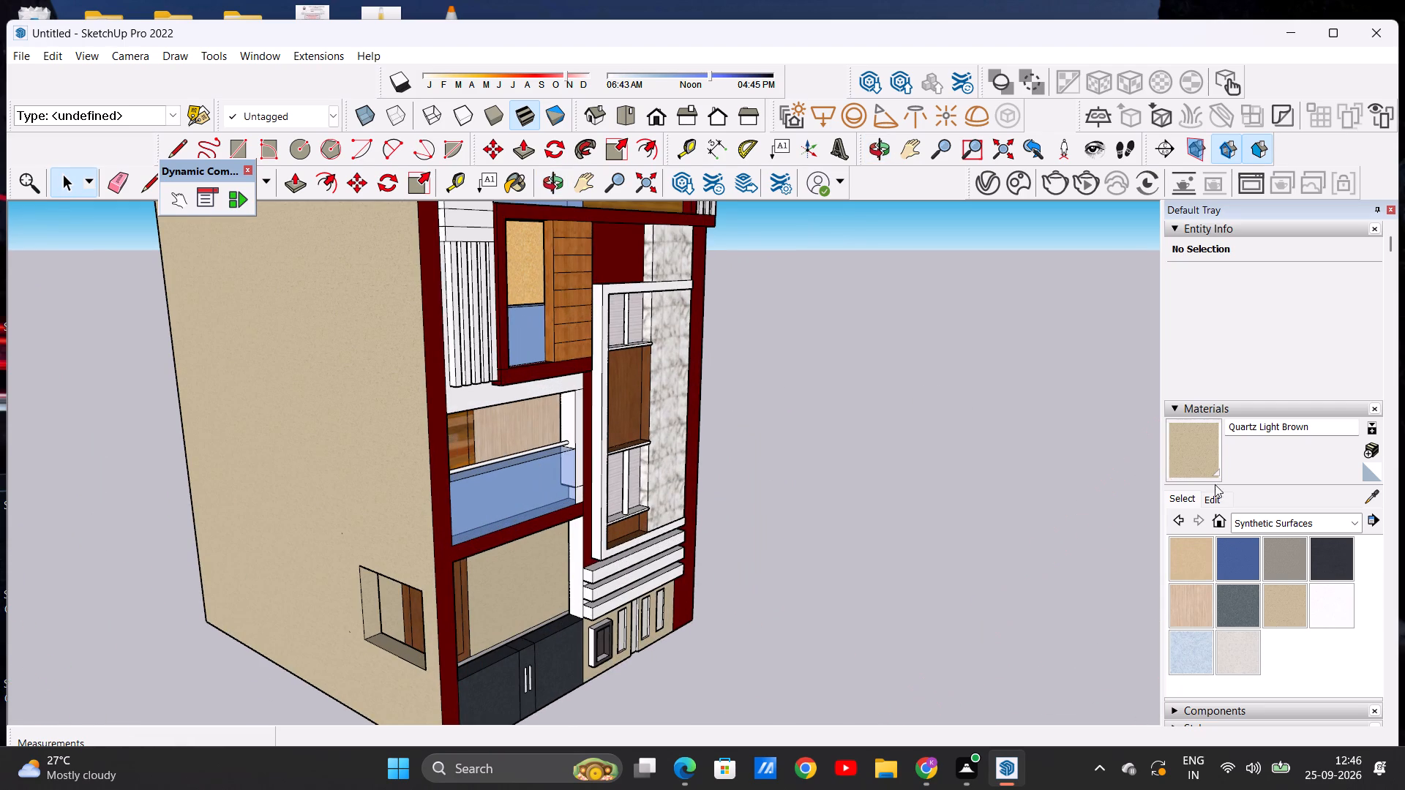
Paint the white wall band and side strip framing the balcony above the porch with Formica Blue from Synthetic Surfaces.
{"action": "left_click", "coordinate": [1229, 552]}
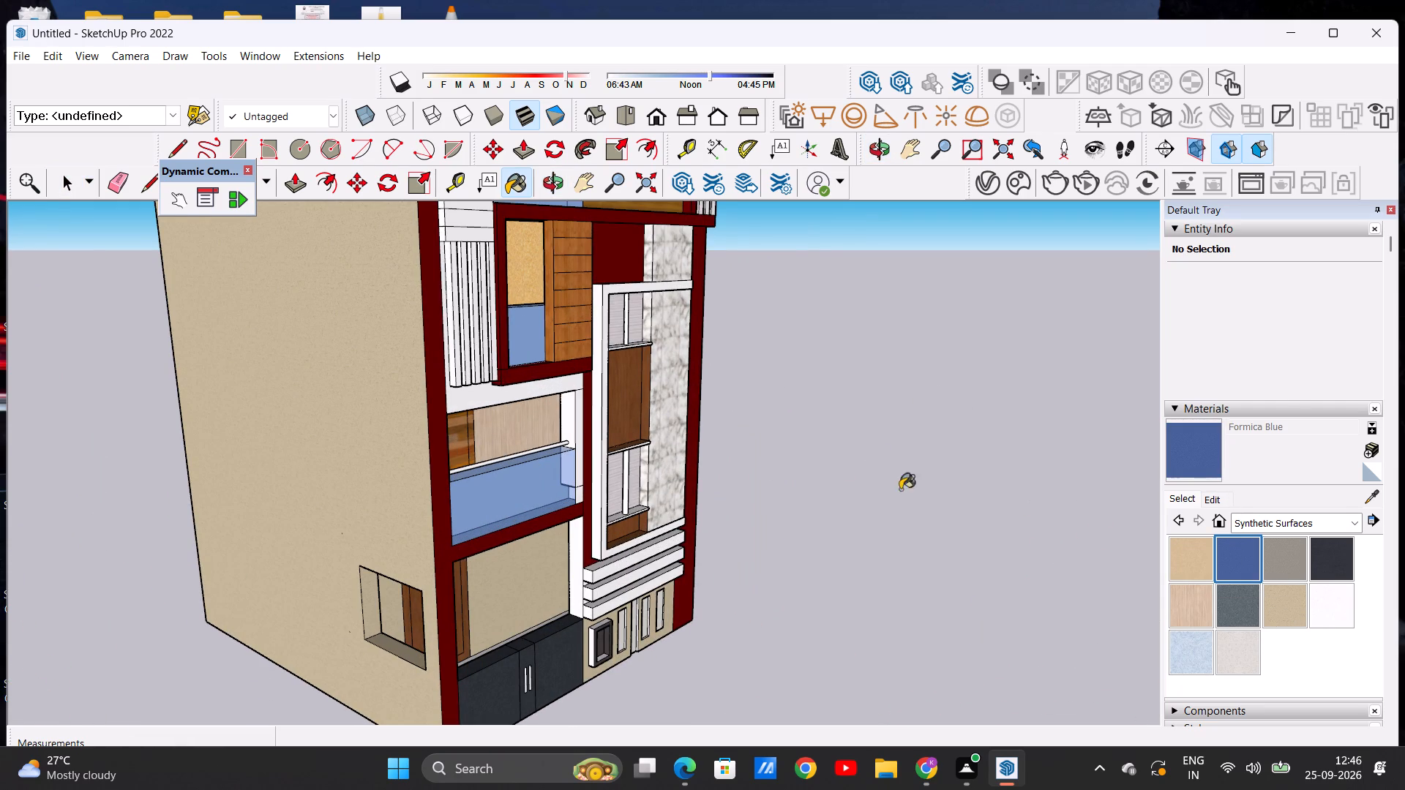
{"action": "middle_click_drag", "start_coordinate": [881, 462], "coordinate": [594, 448]}
{"action": "scroll", "coordinate": [591, 452], "scroll_direction": "down", "scroll_amount": 6}
{"action": "scroll", "coordinate": [574, 437], "scroll_direction": "up", "scroll_amount": 6}
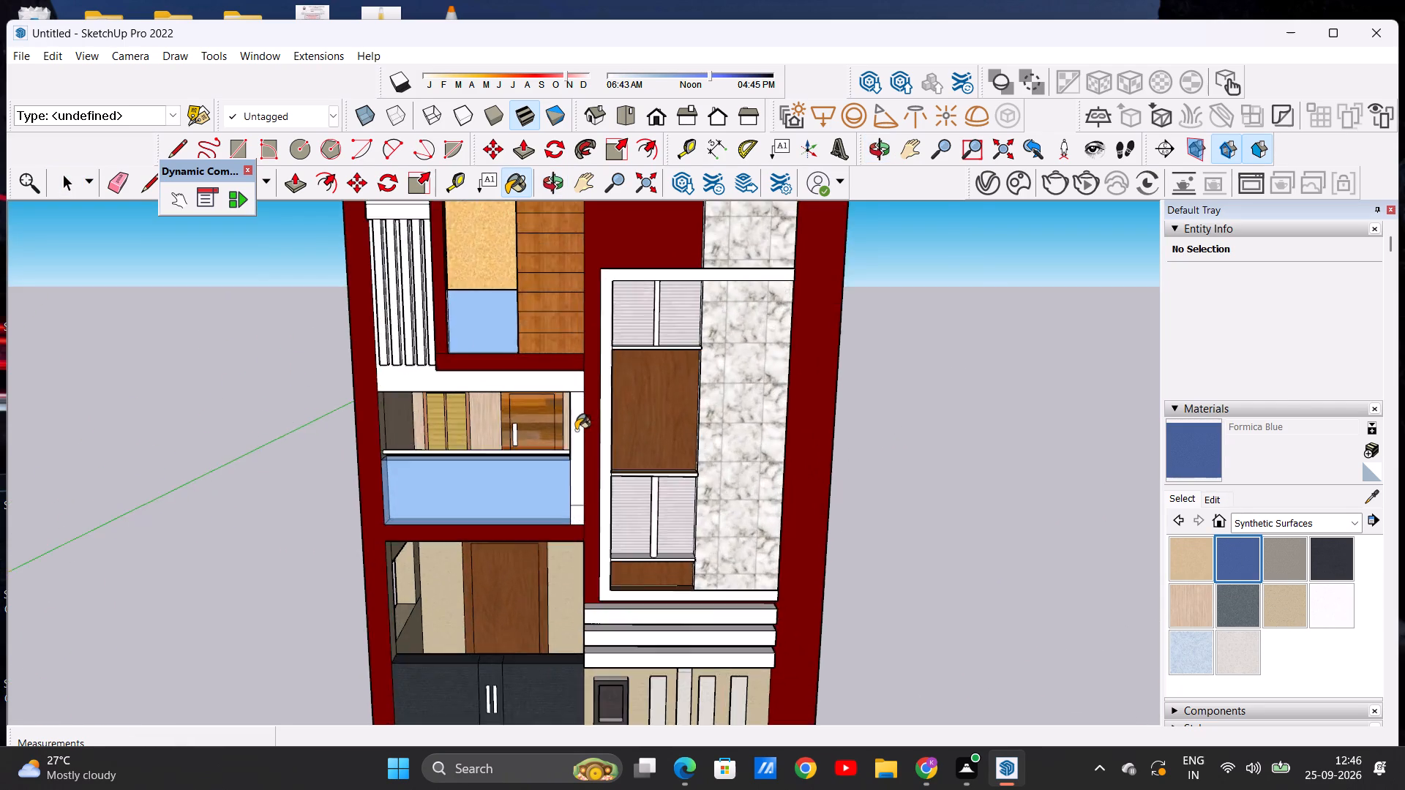
{"action": "scroll", "coordinate": [576, 430], "scroll_direction": "up", "scroll_amount": 5}
{"action": "left_click", "coordinate": [575, 433]}
{"action": "left_click", "coordinate": [547, 364]}
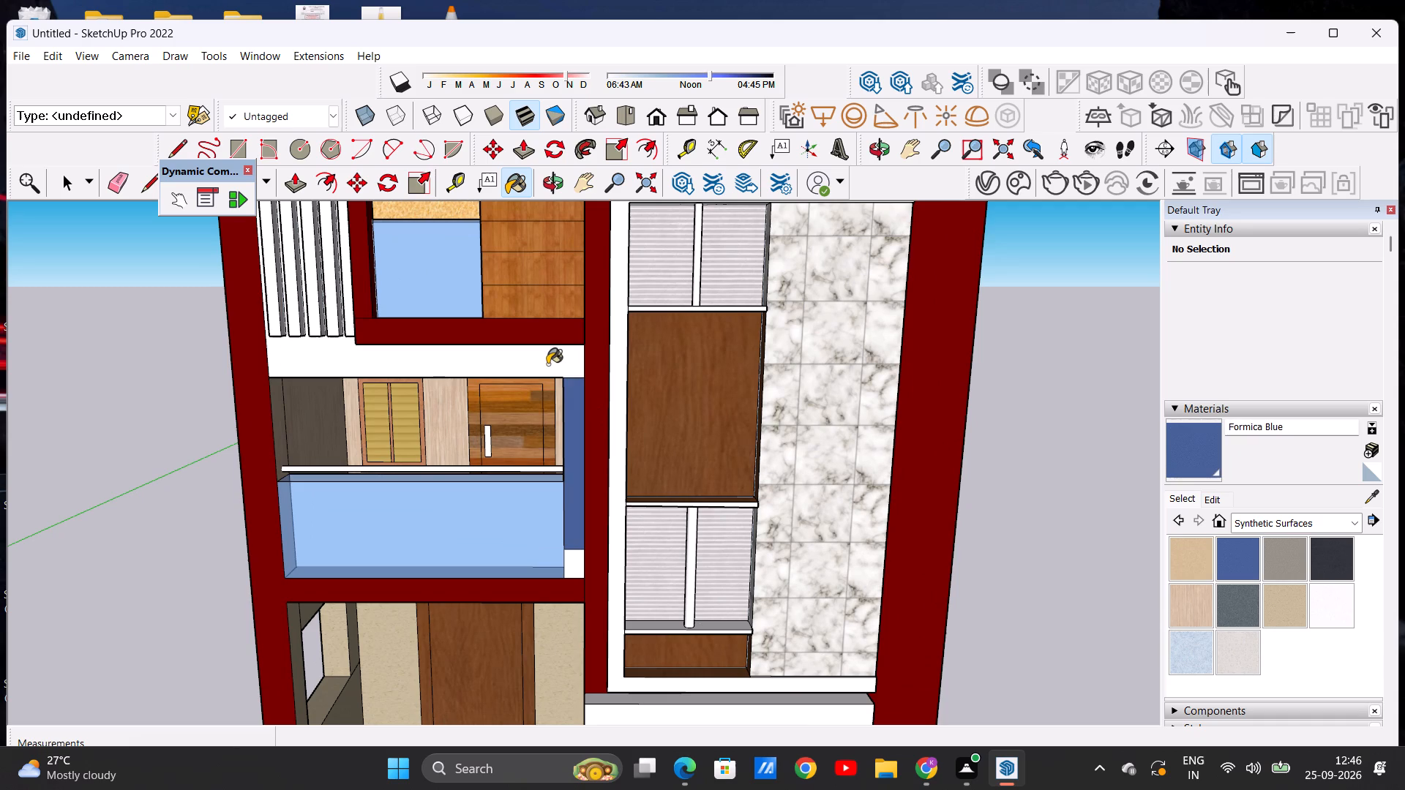
{"action": "left_click", "coordinate": [576, 563]}
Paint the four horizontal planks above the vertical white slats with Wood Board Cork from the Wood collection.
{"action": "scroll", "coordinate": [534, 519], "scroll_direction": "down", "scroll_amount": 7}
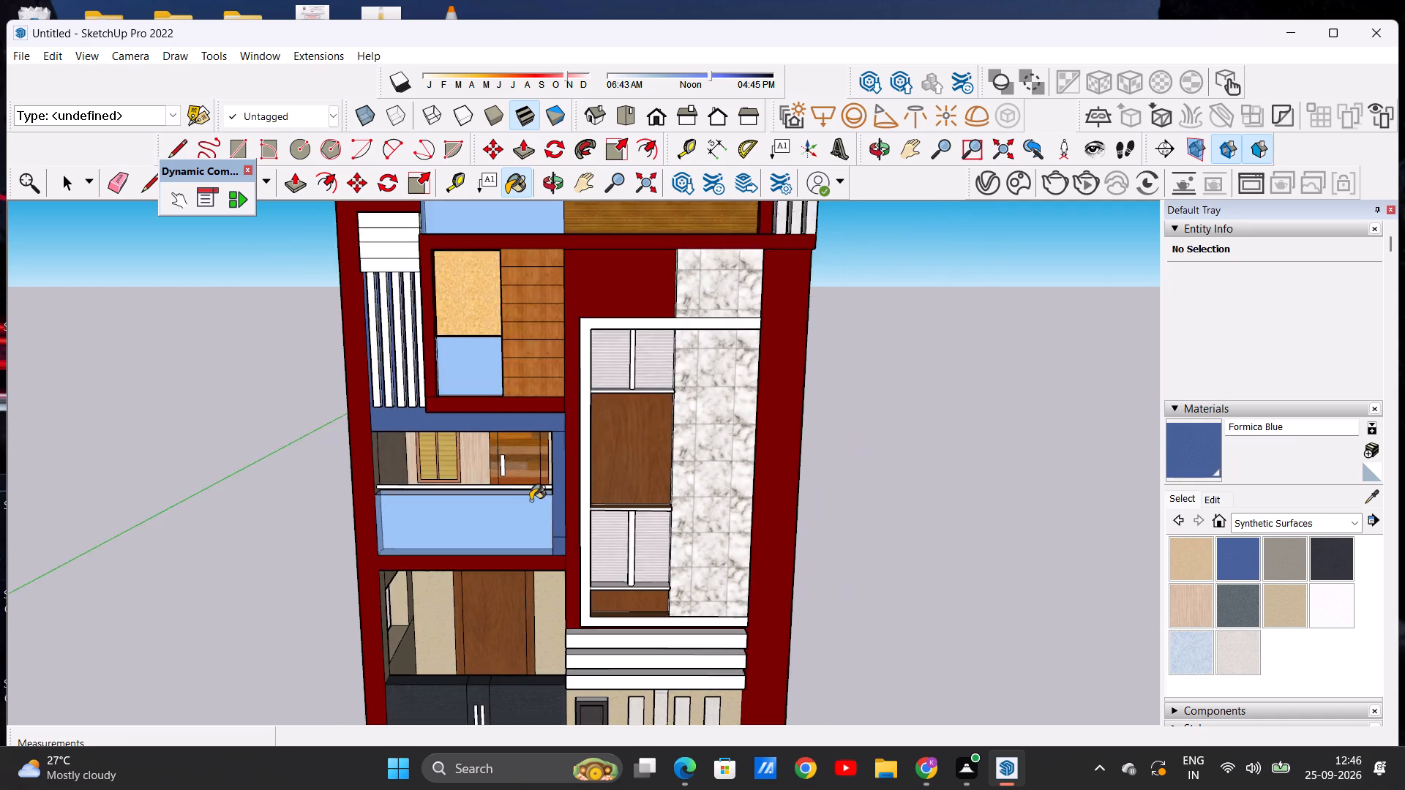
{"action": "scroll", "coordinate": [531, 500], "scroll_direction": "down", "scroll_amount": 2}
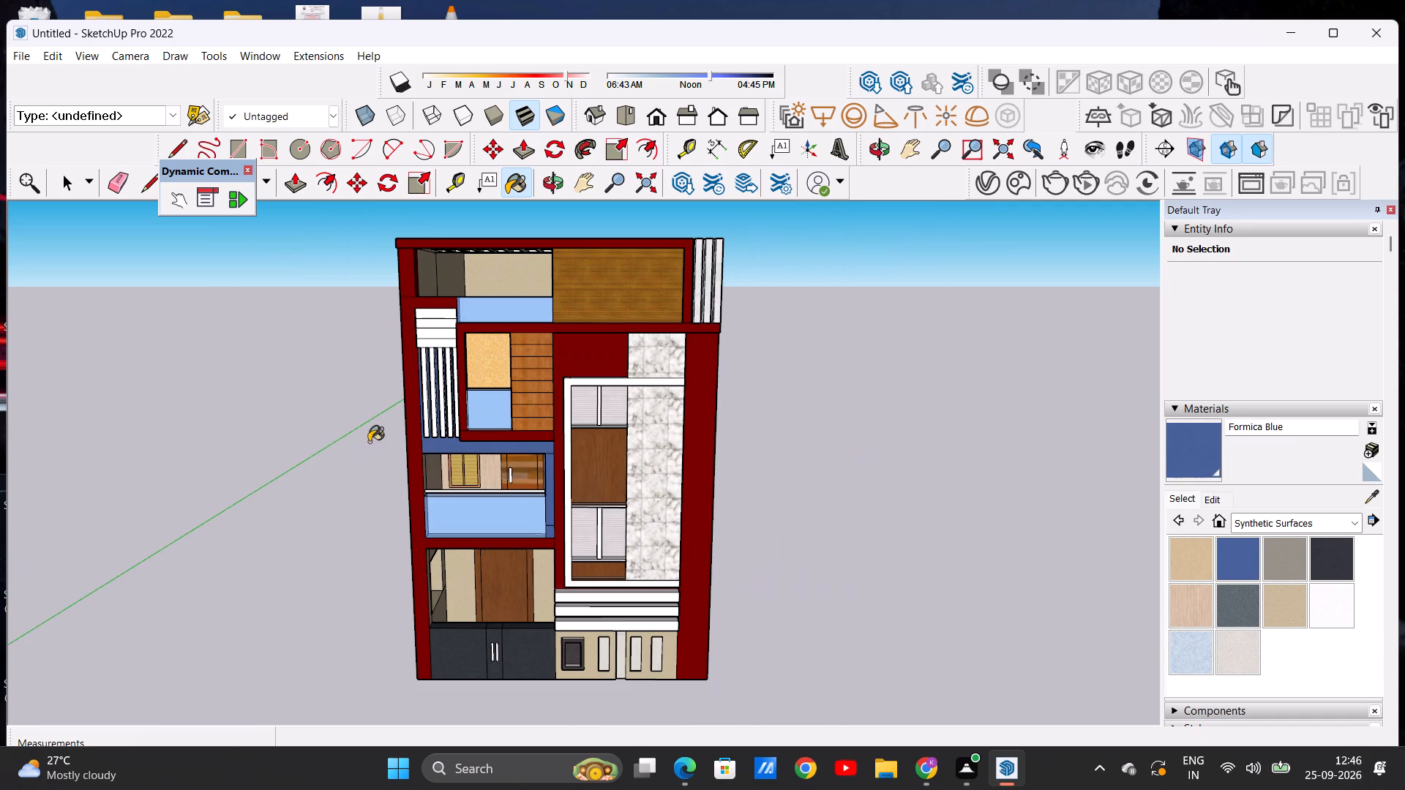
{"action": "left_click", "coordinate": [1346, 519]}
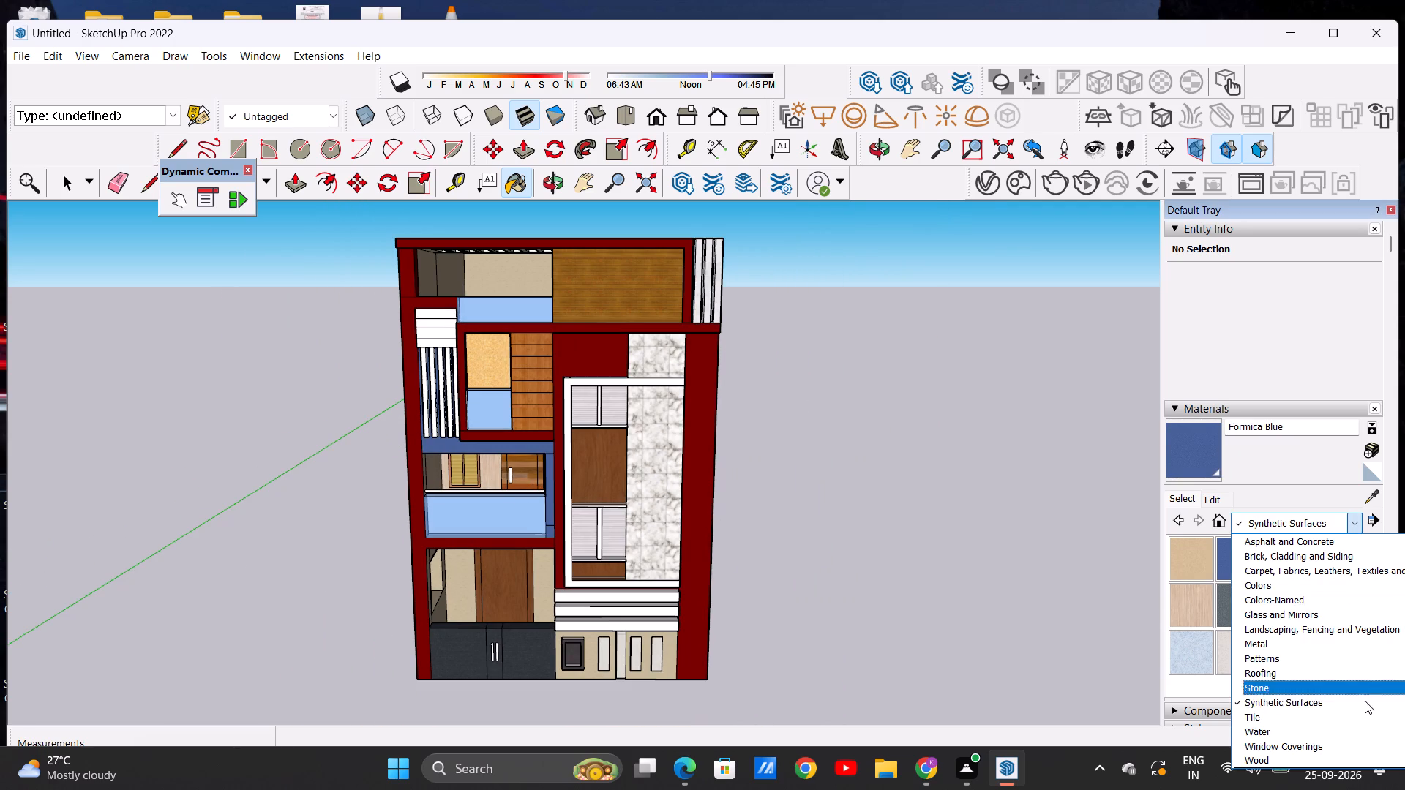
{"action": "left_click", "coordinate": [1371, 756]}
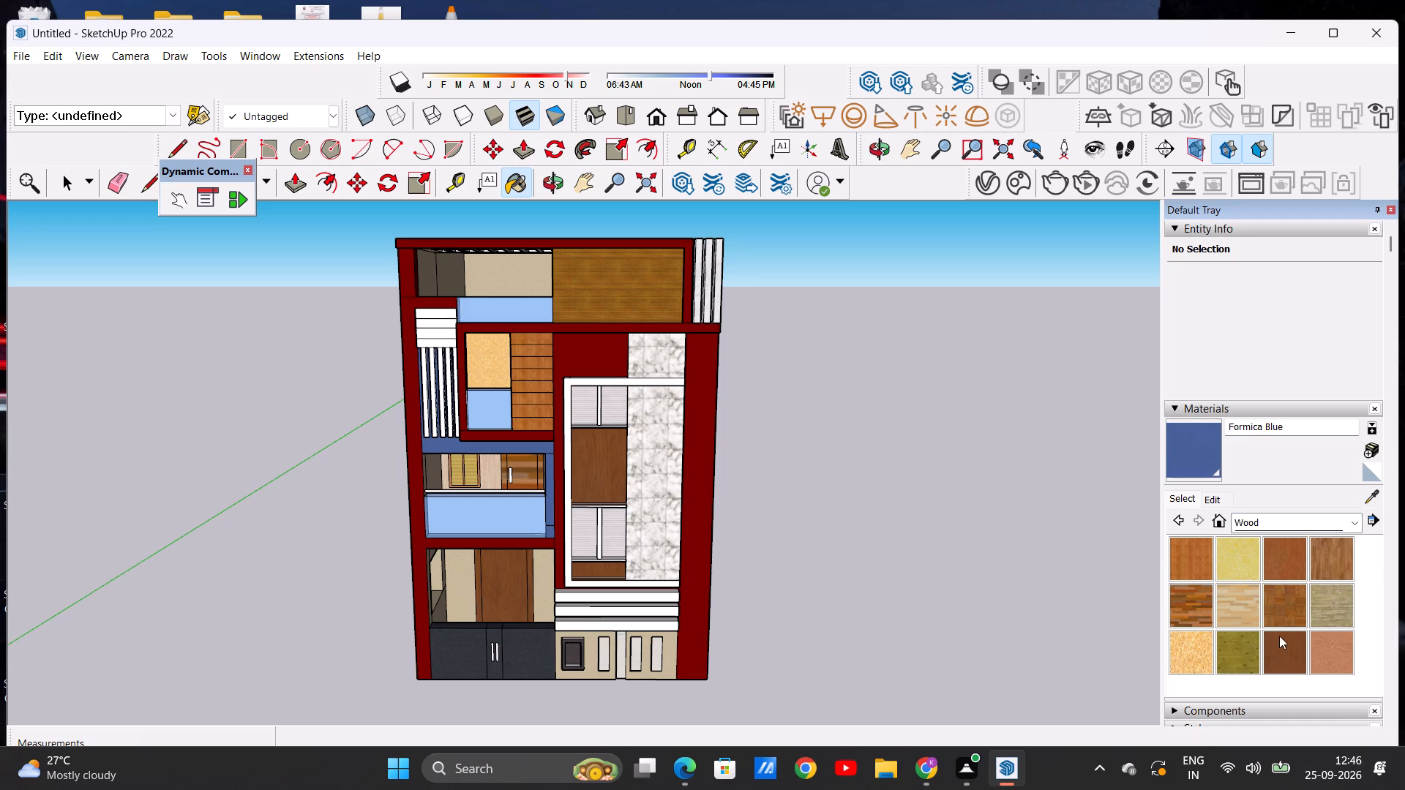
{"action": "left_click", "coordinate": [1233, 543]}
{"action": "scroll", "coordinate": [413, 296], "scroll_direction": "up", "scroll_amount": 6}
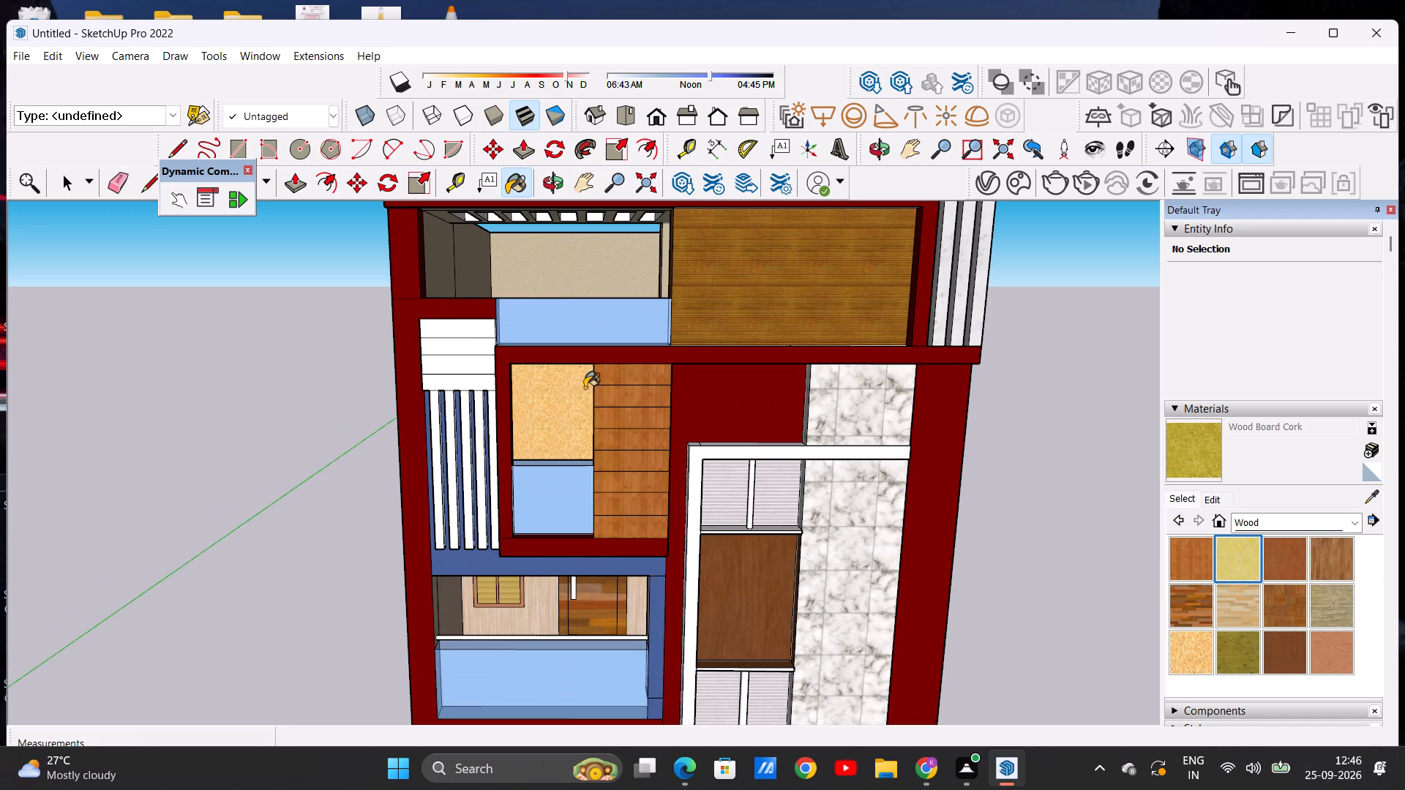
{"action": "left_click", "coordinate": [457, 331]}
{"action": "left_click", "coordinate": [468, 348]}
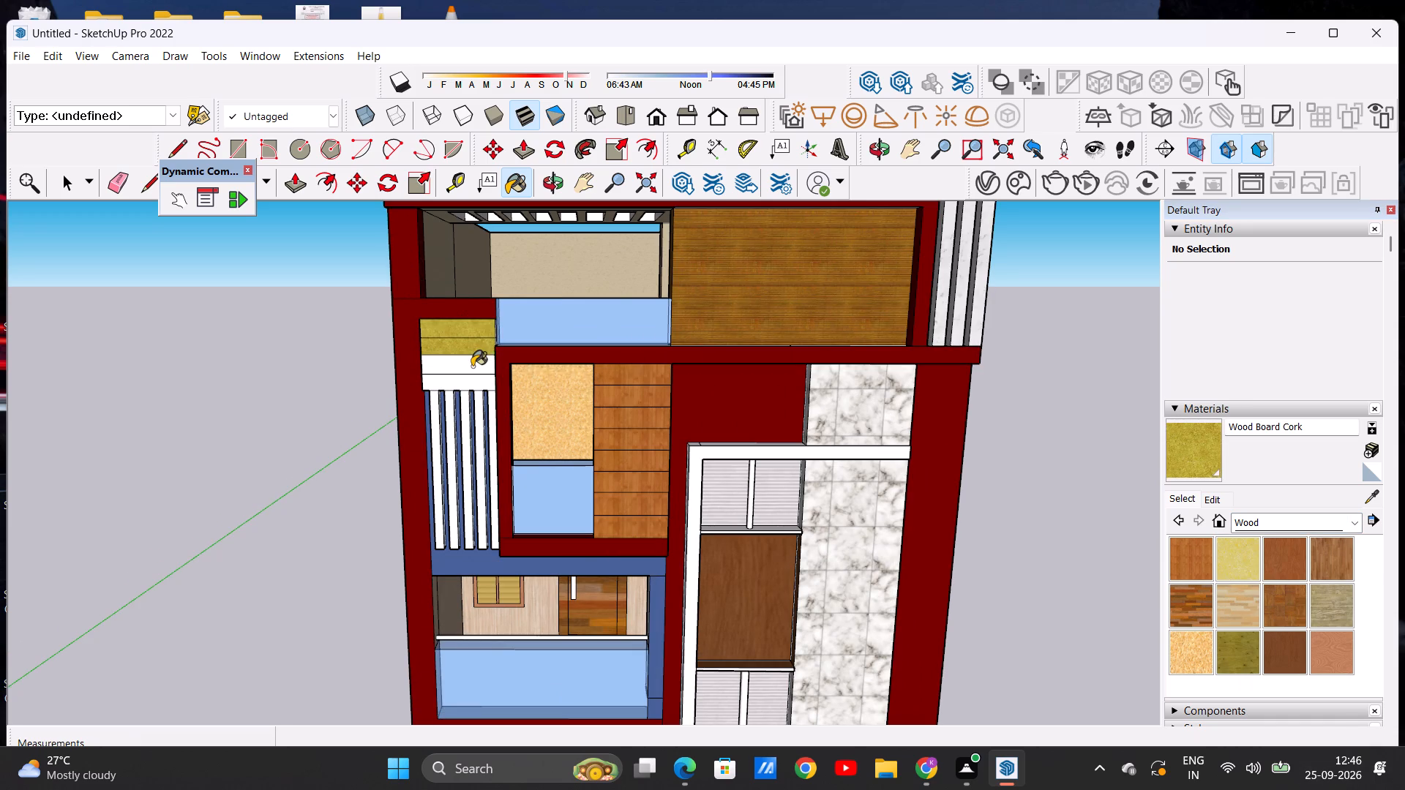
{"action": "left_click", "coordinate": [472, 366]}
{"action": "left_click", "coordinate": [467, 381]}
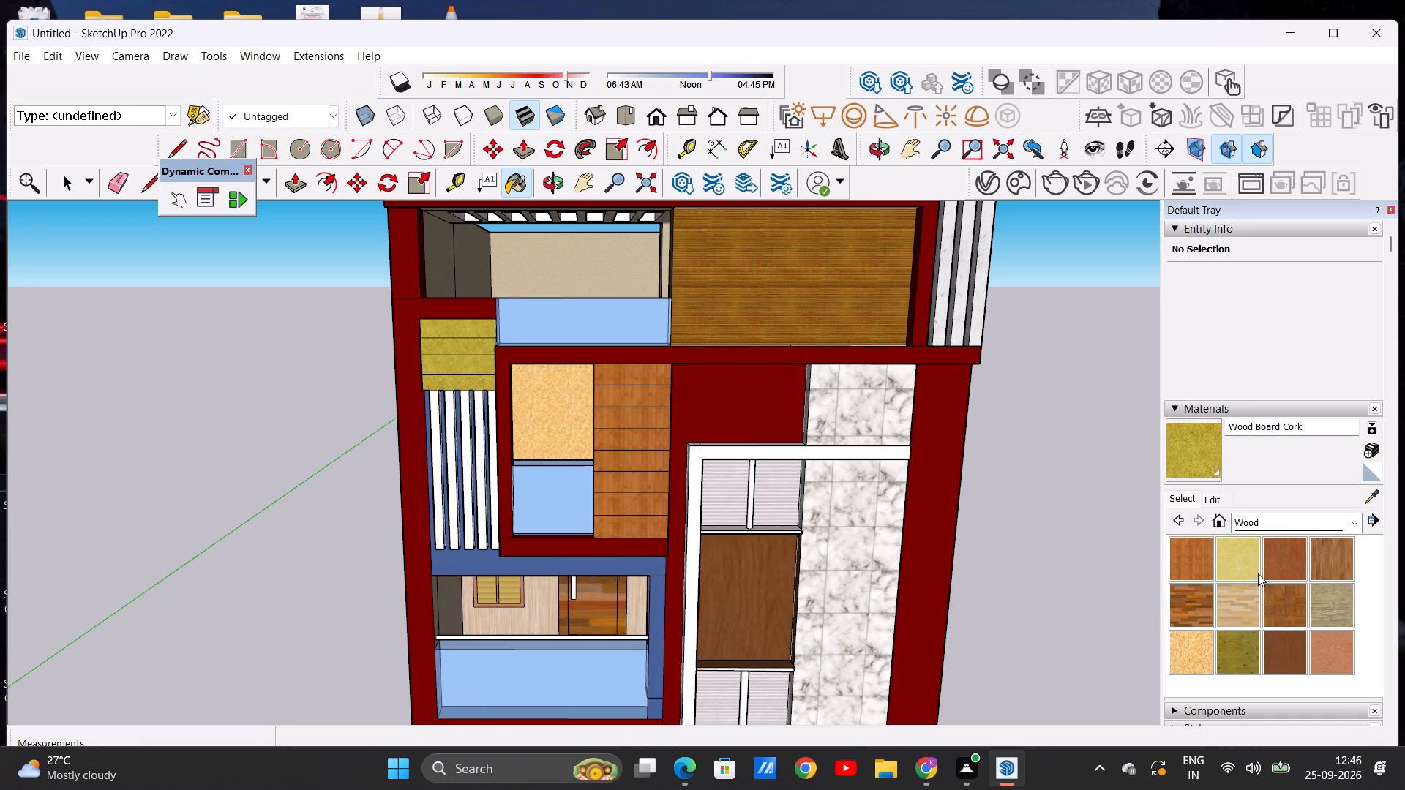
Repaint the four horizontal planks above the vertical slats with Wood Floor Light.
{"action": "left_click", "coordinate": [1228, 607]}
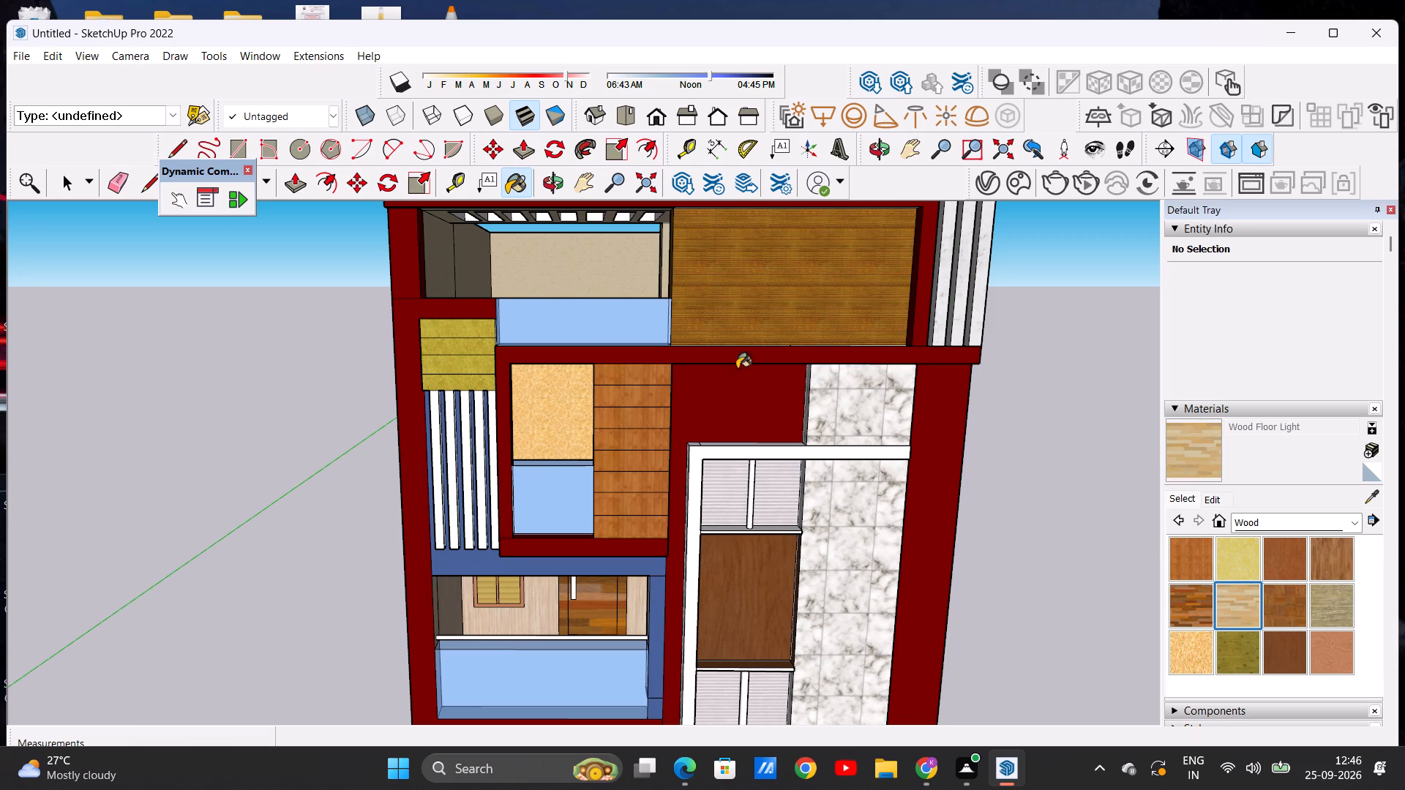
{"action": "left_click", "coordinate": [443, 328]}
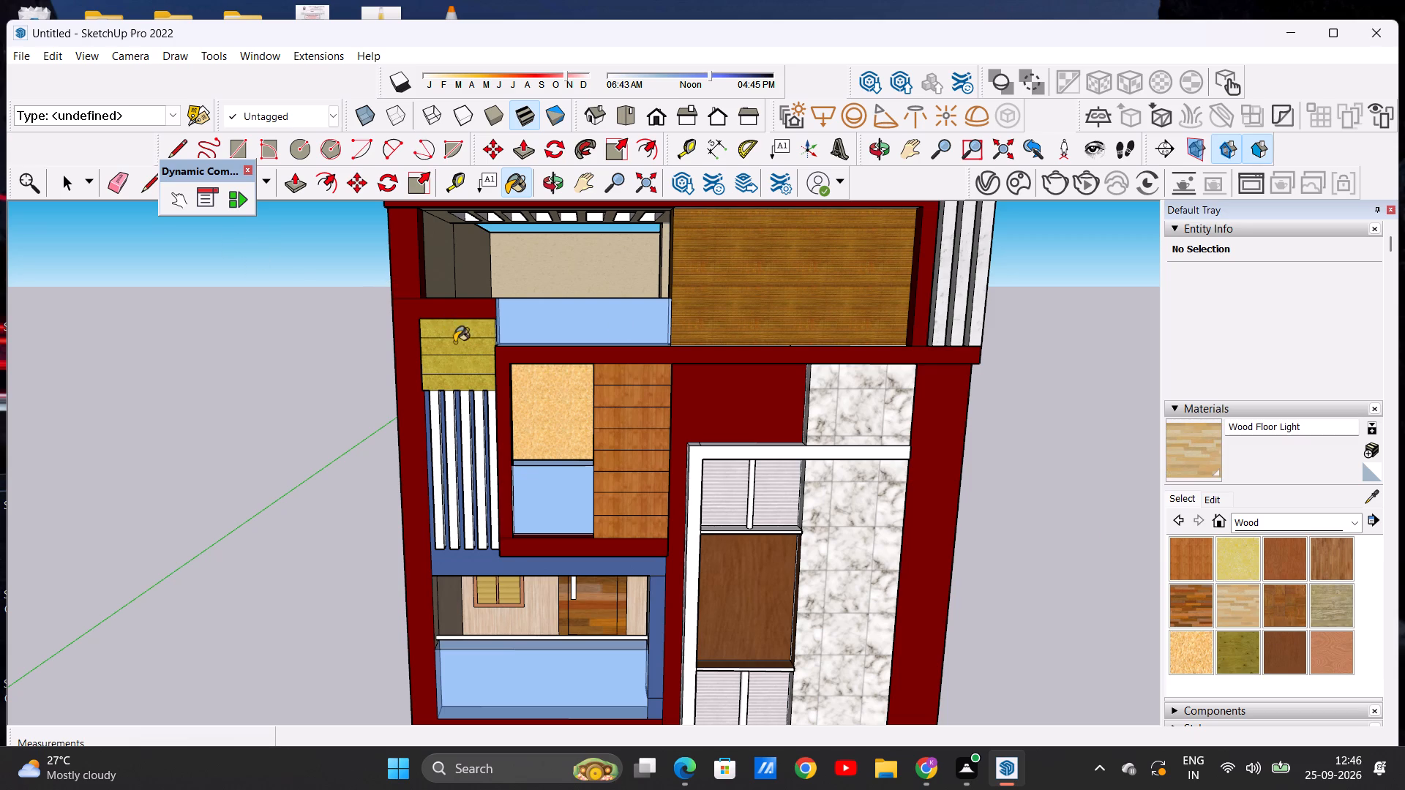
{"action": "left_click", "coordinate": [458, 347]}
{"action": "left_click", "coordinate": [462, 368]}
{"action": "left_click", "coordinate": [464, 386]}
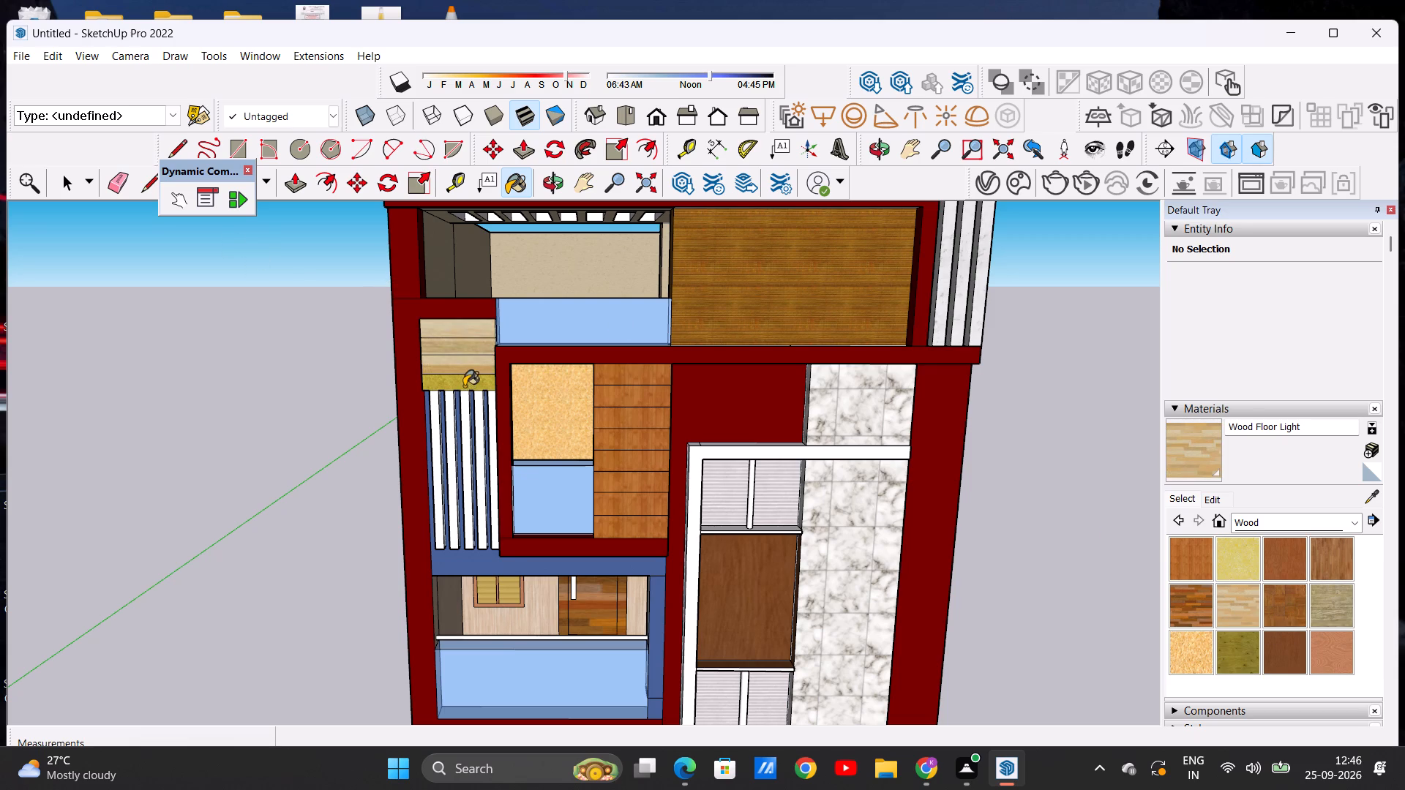
Paint the front faces of the four horizontal planks above the slats with Wood Cherry Original.
{"action": "scroll", "coordinate": [432, 321], "scroll_direction": "down", "scroll_amount": 2}
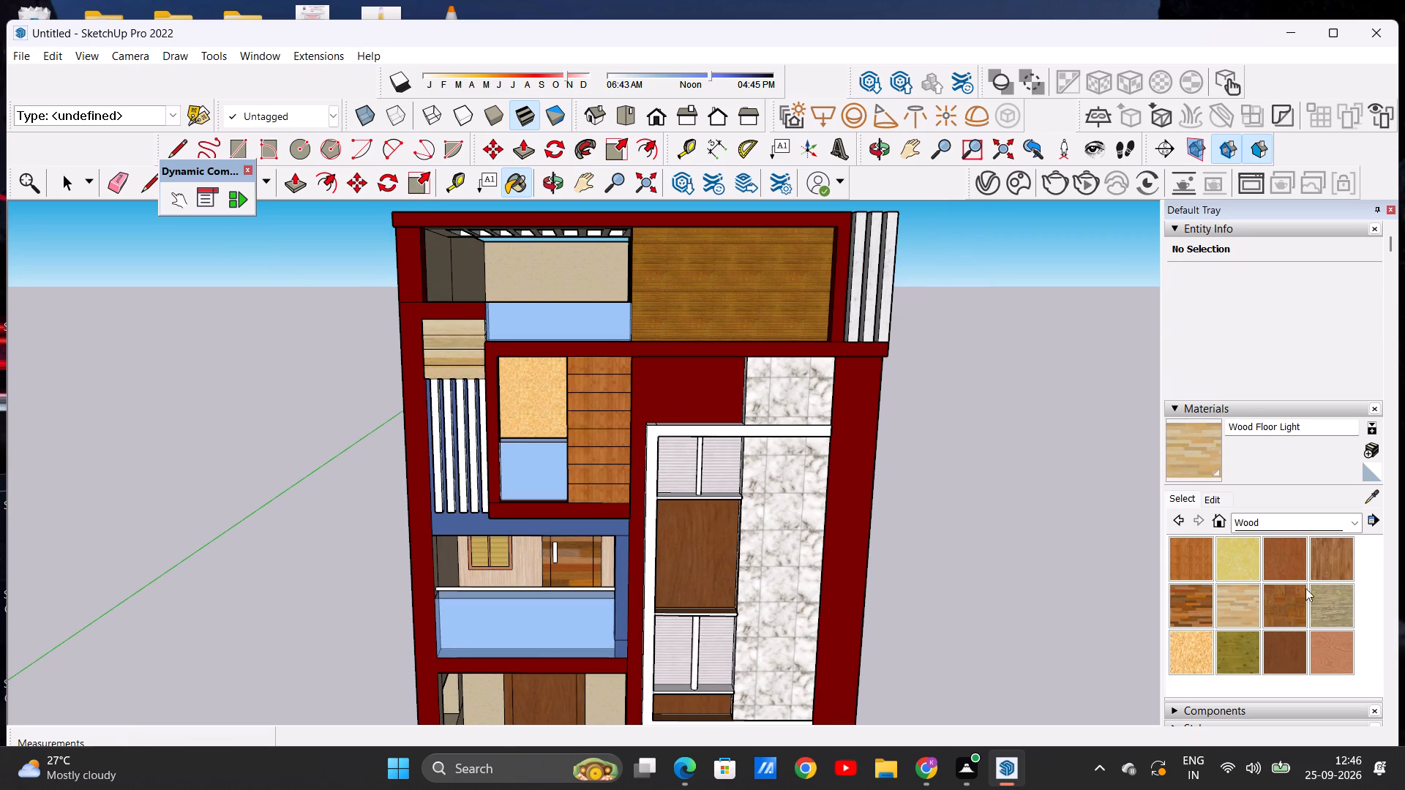
{"action": "left_click", "coordinate": [1275, 557]}
{"action": "scroll", "coordinate": [446, 313], "scroll_direction": "up", "scroll_amount": 7}
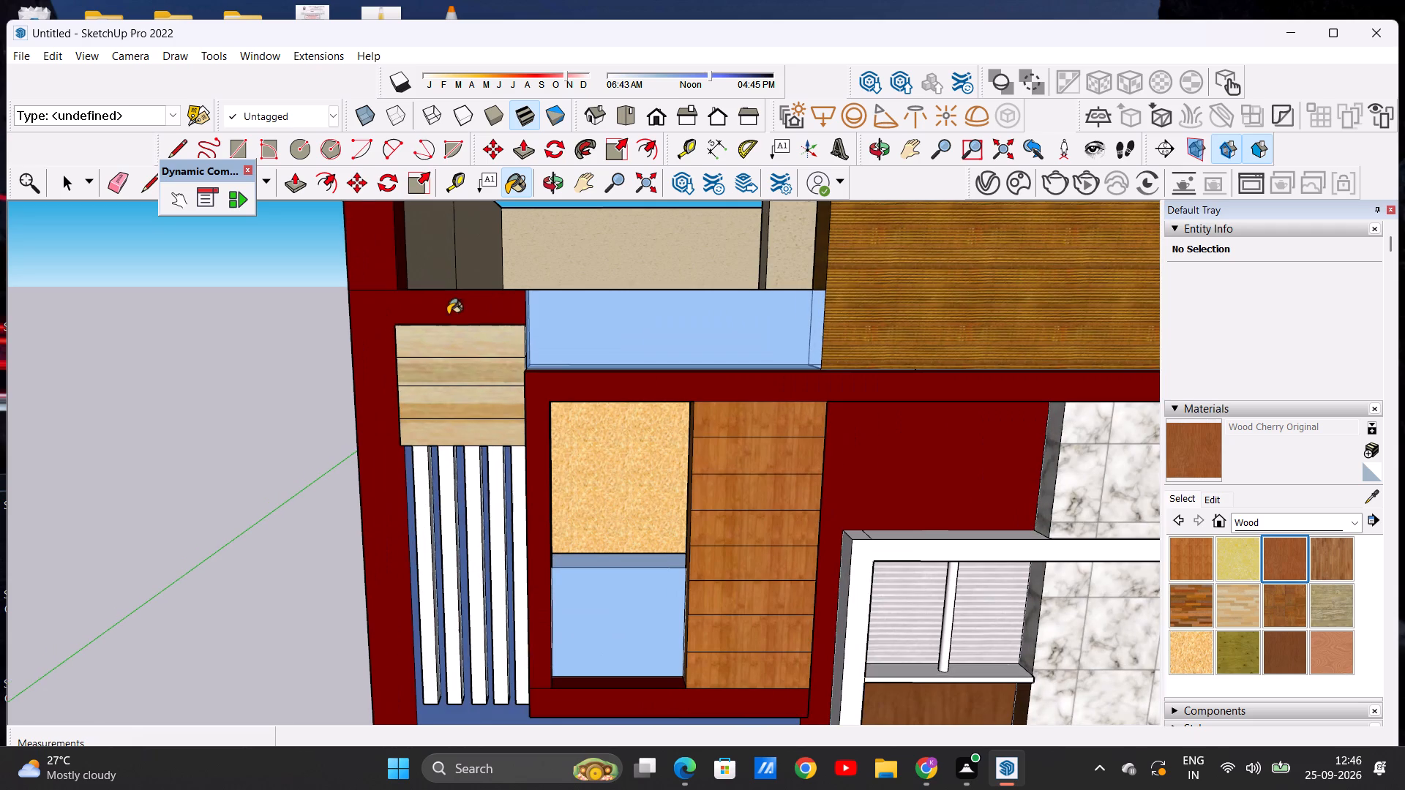
{"action": "left_click", "coordinate": [435, 336]}
{"action": "left_click", "coordinate": [467, 377]}
{"action": "left_click", "coordinate": [468, 402]}
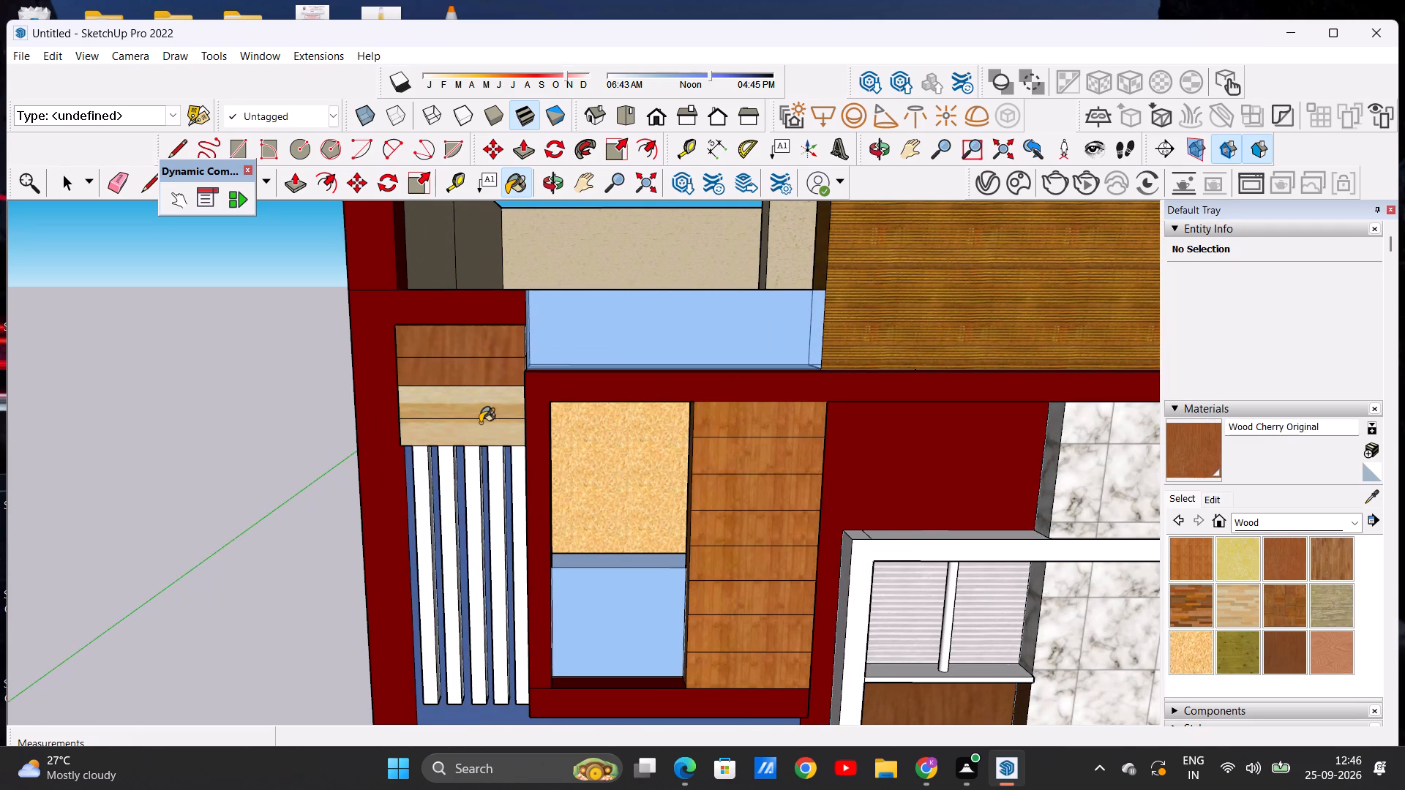
{"action": "left_click", "coordinate": [479, 431]}
Paint the planks' end faces nearest the house's side wall with Wood Cherry Original.
{"action": "scroll", "coordinate": [418, 358], "scroll_direction": "down", "scroll_amount": 8}
{"action": "middle_click_drag", "start_coordinate": [416, 354], "coordinate": [536, 355]}
{"action": "scroll", "coordinate": [416, 354], "scroll_direction": "down", "scroll_amount": 1}
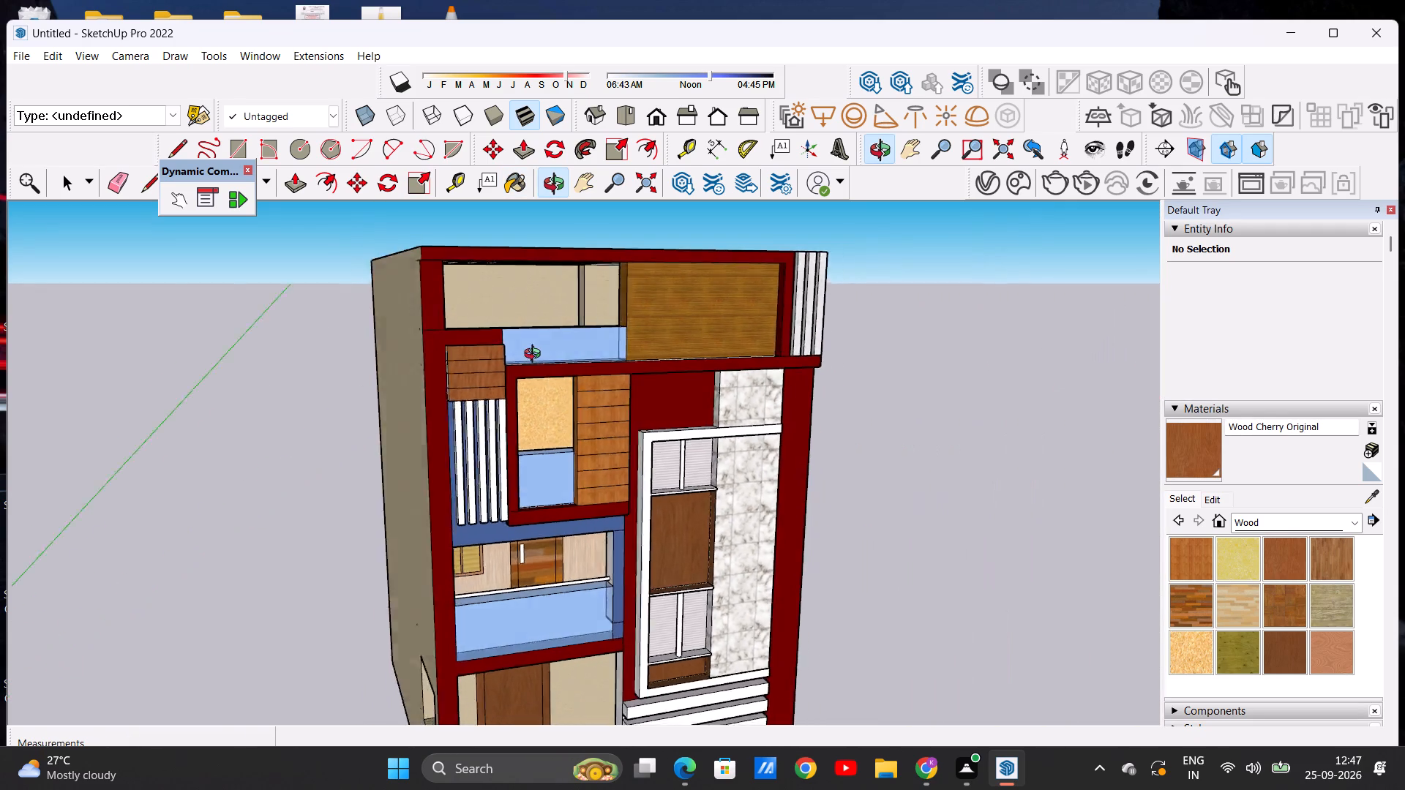
{"action": "middle_click_drag", "start_coordinate": [536, 355], "coordinate": [683, 364]}
{"action": "scroll", "coordinate": [519, 364], "scroll_direction": "up", "scroll_amount": 12}
{"action": "left_click", "coordinate": [460, 373]}
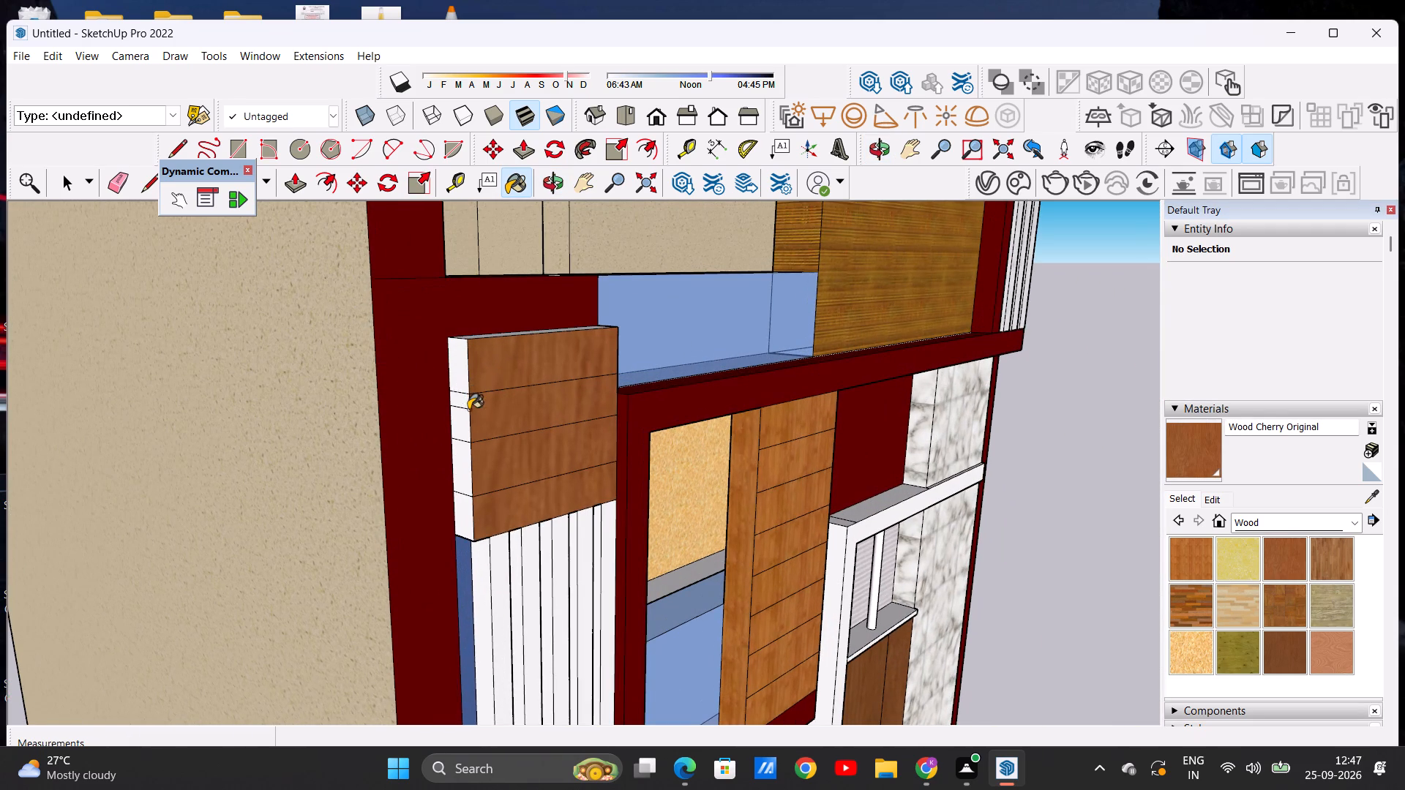
{"action": "left_click", "coordinate": [457, 415]}
{"action": "left_click", "coordinate": [457, 409]}
{"action": "left_click", "coordinate": [465, 453]}
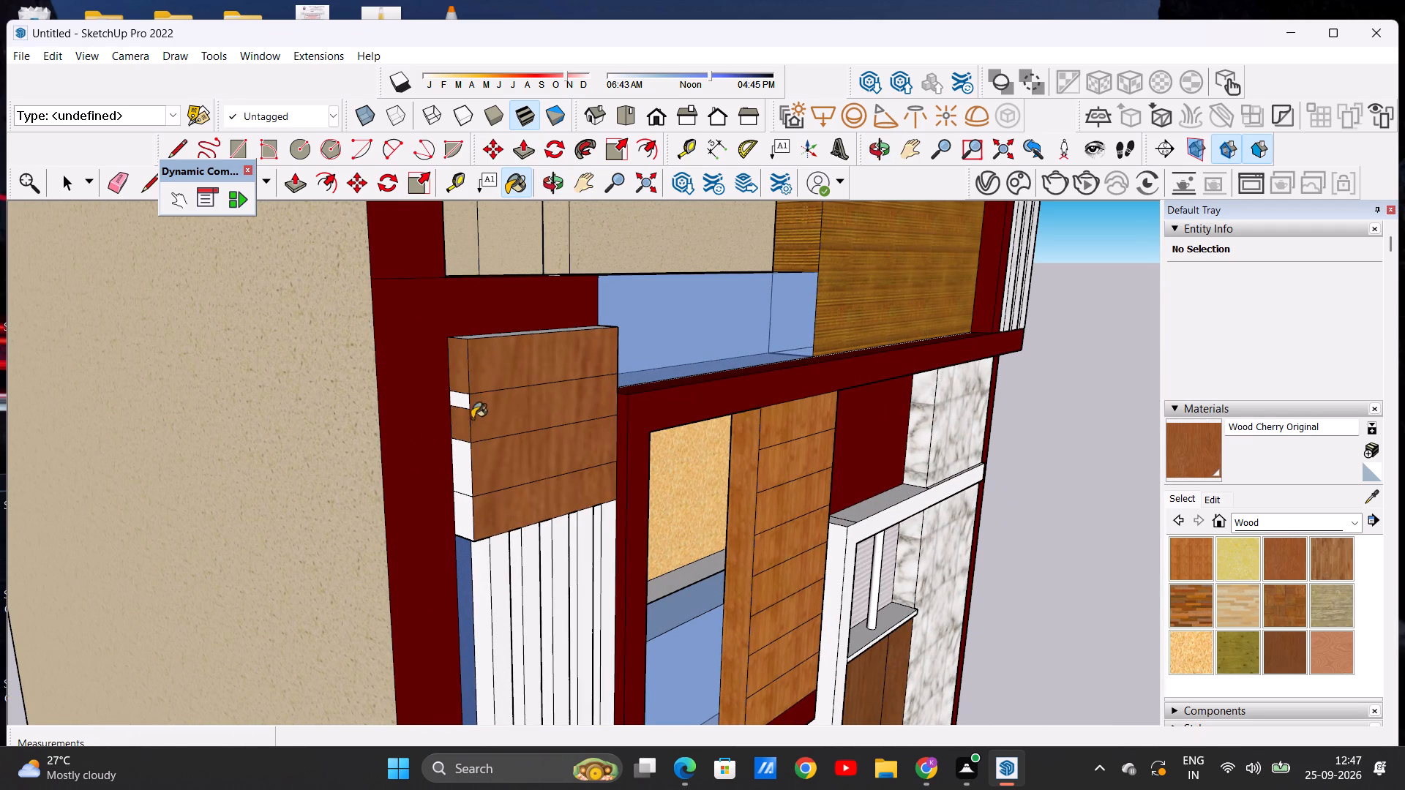
{"action": "left_click", "coordinate": [455, 408]}
{"action": "left_click", "coordinate": [463, 404]}
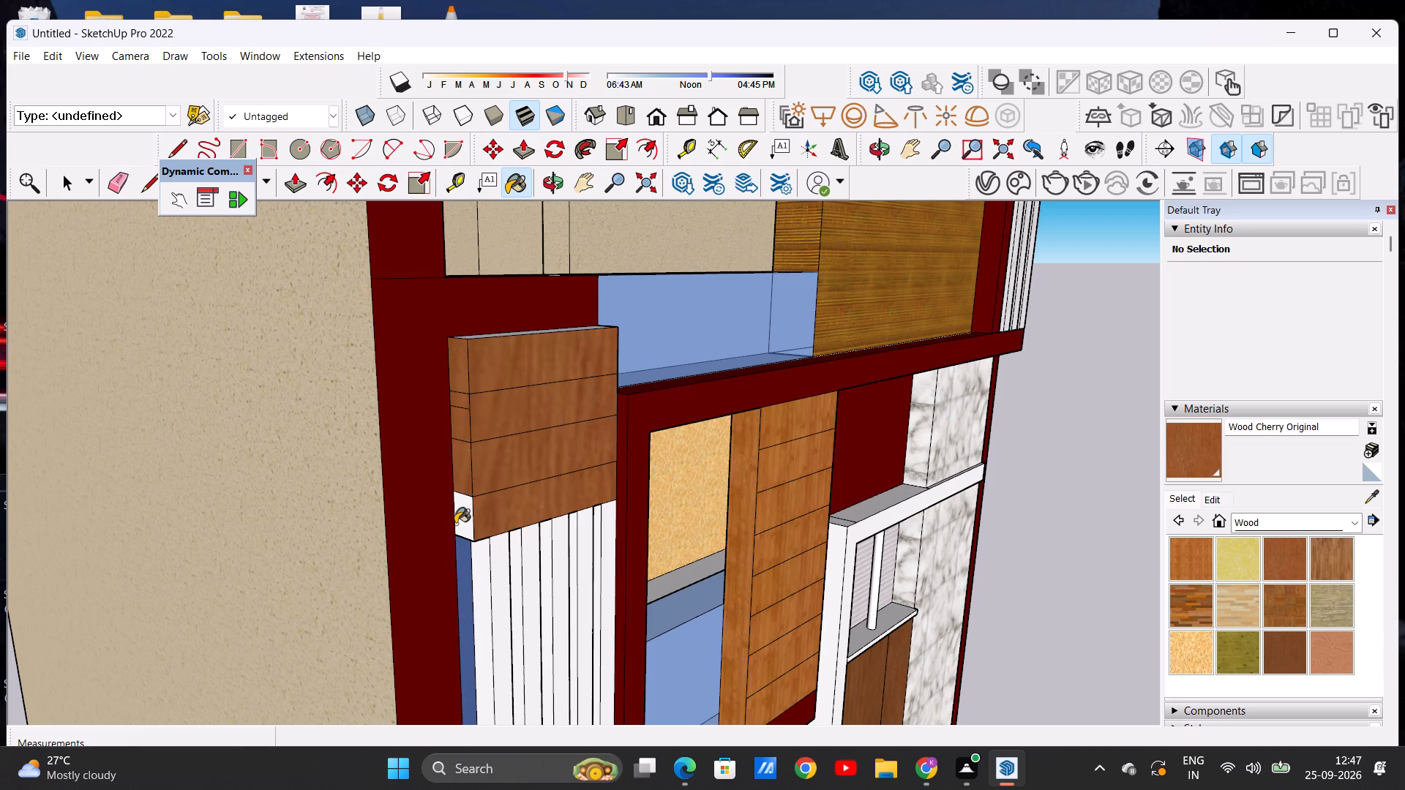
{"action": "left_click", "coordinate": [469, 516]}
Paint the plank block's top face and its end faces beside the glass balcony with Wood Cherry Original.
{"action": "middle_click_drag", "start_coordinate": [506, 347], "coordinate": [443, 464]}
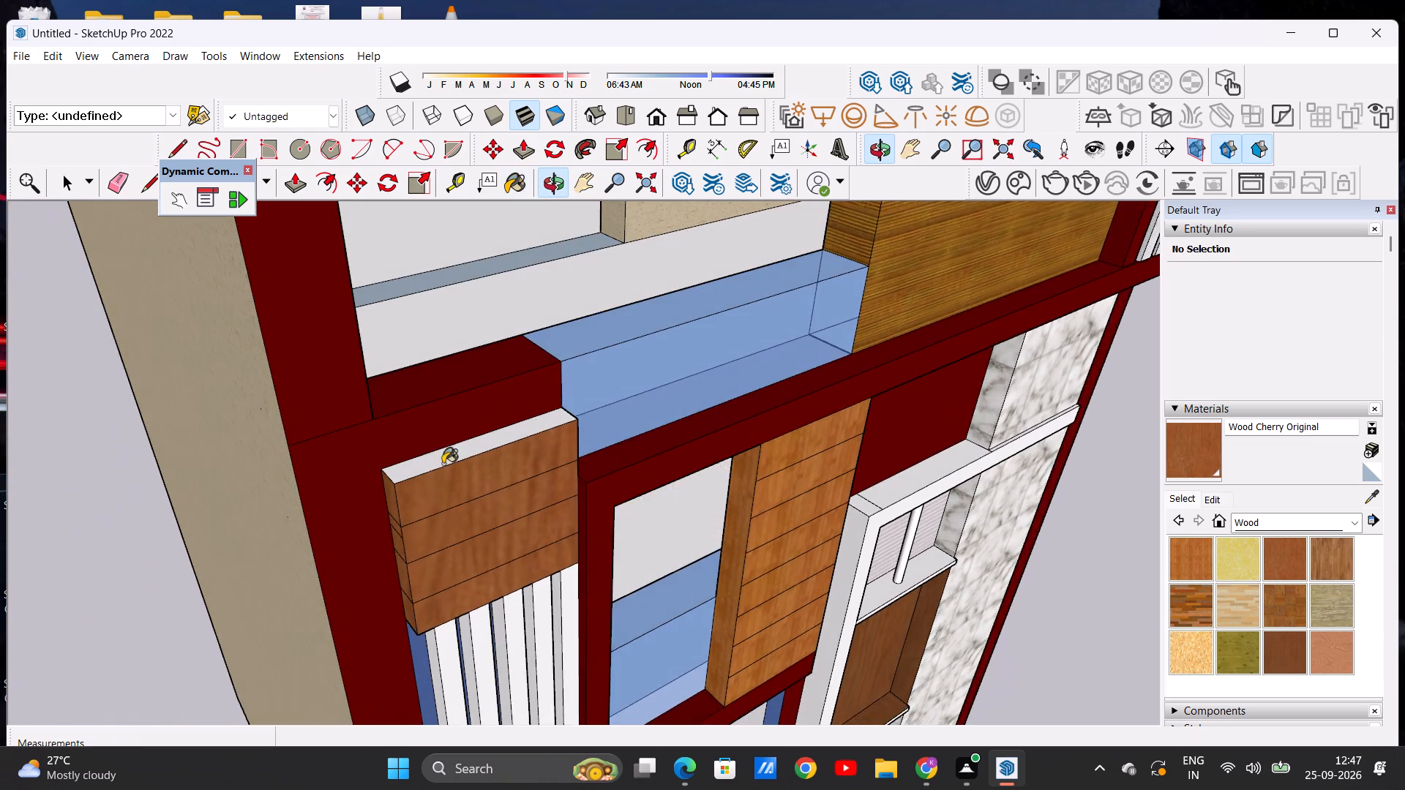
{"action": "scroll", "coordinate": [454, 432], "scroll_direction": "up", "scroll_amount": 6}
{"action": "left_click", "coordinate": [446, 474]}
{"action": "scroll", "coordinate": [488, 396], "scroll_direction": "down", "scroll_amount": 8}
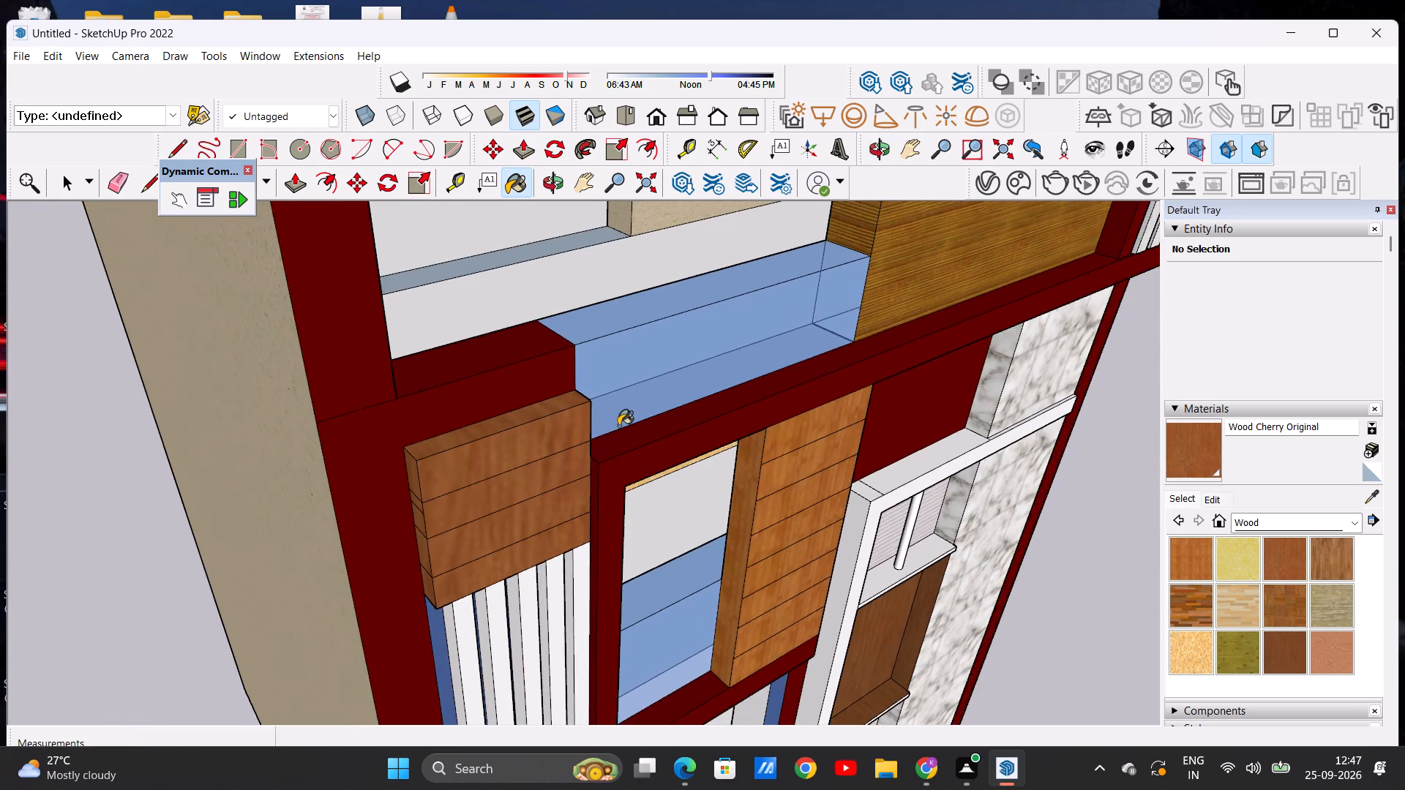
{"action": "middle_click_drag", "start_coordinate": [618, 426], "coordinate": [220, 337]}
{"action": "scroll", "coordinate": [340, 320], "scroll_direction": "up", "scroll_amount": 10}
{"action": "left_click", "coordinate": [363, 311]}
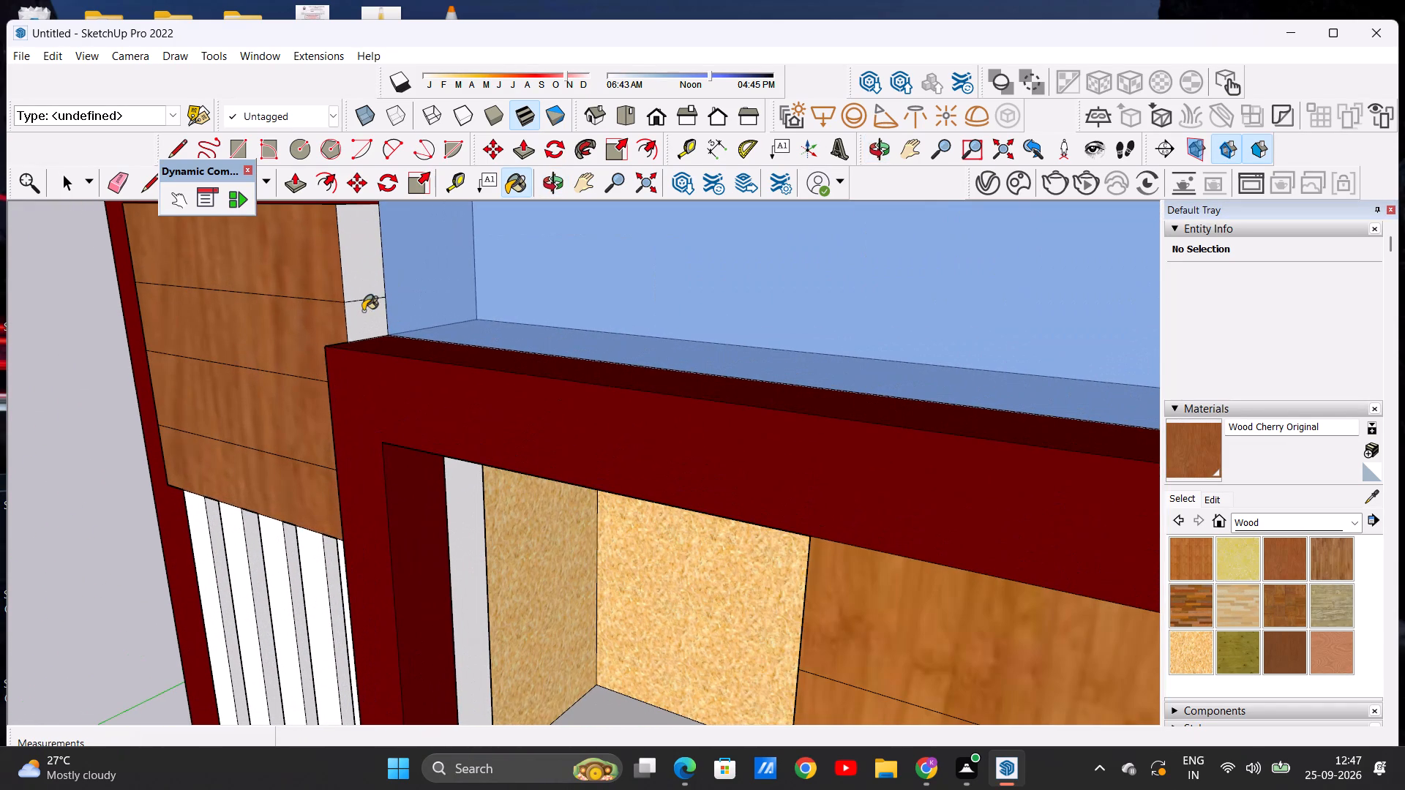
{"action": "left_click", "coordinate": [364, 273]}
{"action": "scroll", "coordinate": [394, 271], "scroll_direction": "down", "scroll_amount": 9}
{"action": "middle_click_drag", "start_coordinate": [319, 424], "coordinate": [429, 237]}
{"action": "middle_click_drag", "start_coordinate": [314, 409], "coordinate": [368, 399]}
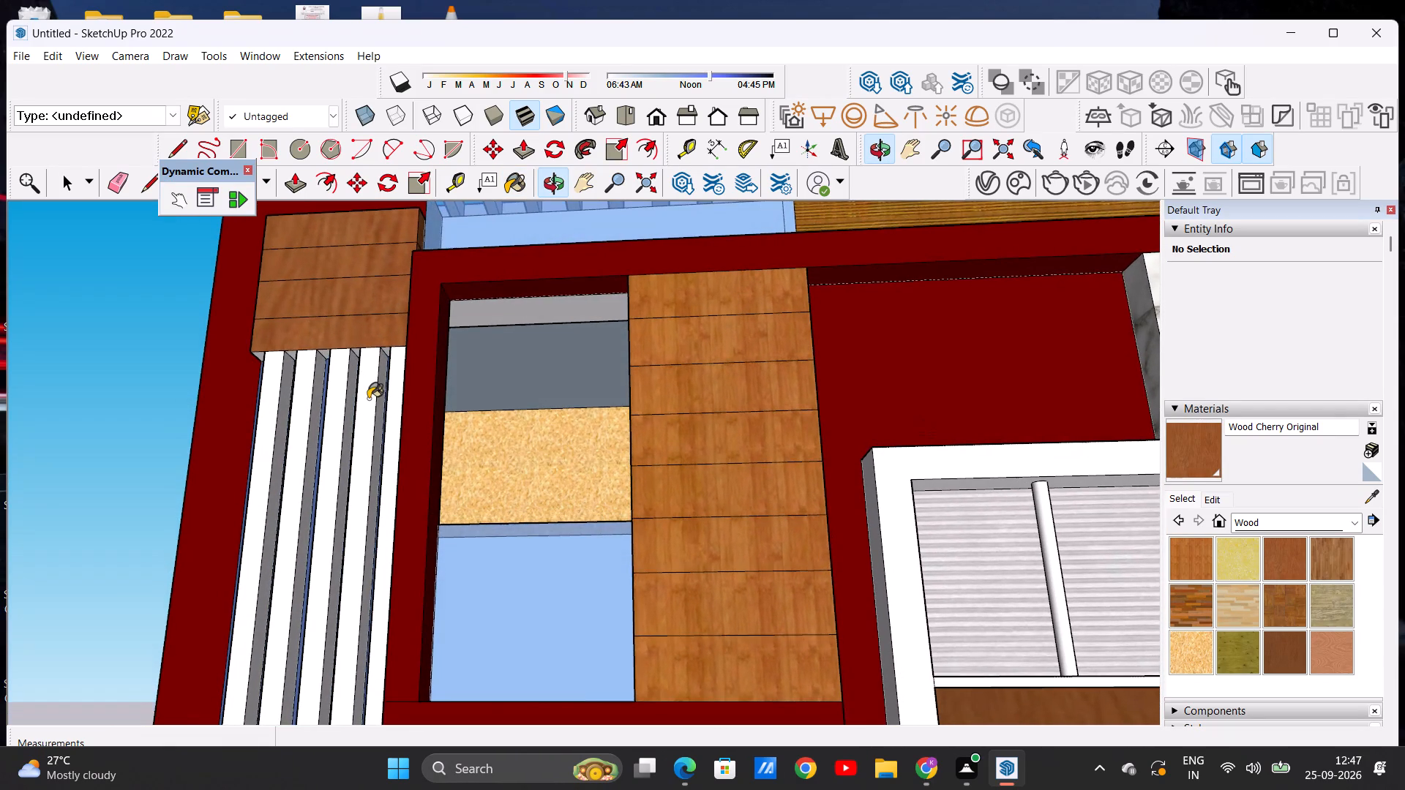
{"action": "key", "text": "space"}
Paint the front faces of the five vertical slats below the wood planks with Formica Laminate Dark from Synthetic Surfaces.
{"action": "scroll", "coordinate": [357, 381], "scroll_direction": "down", "scroll_amount": 8}
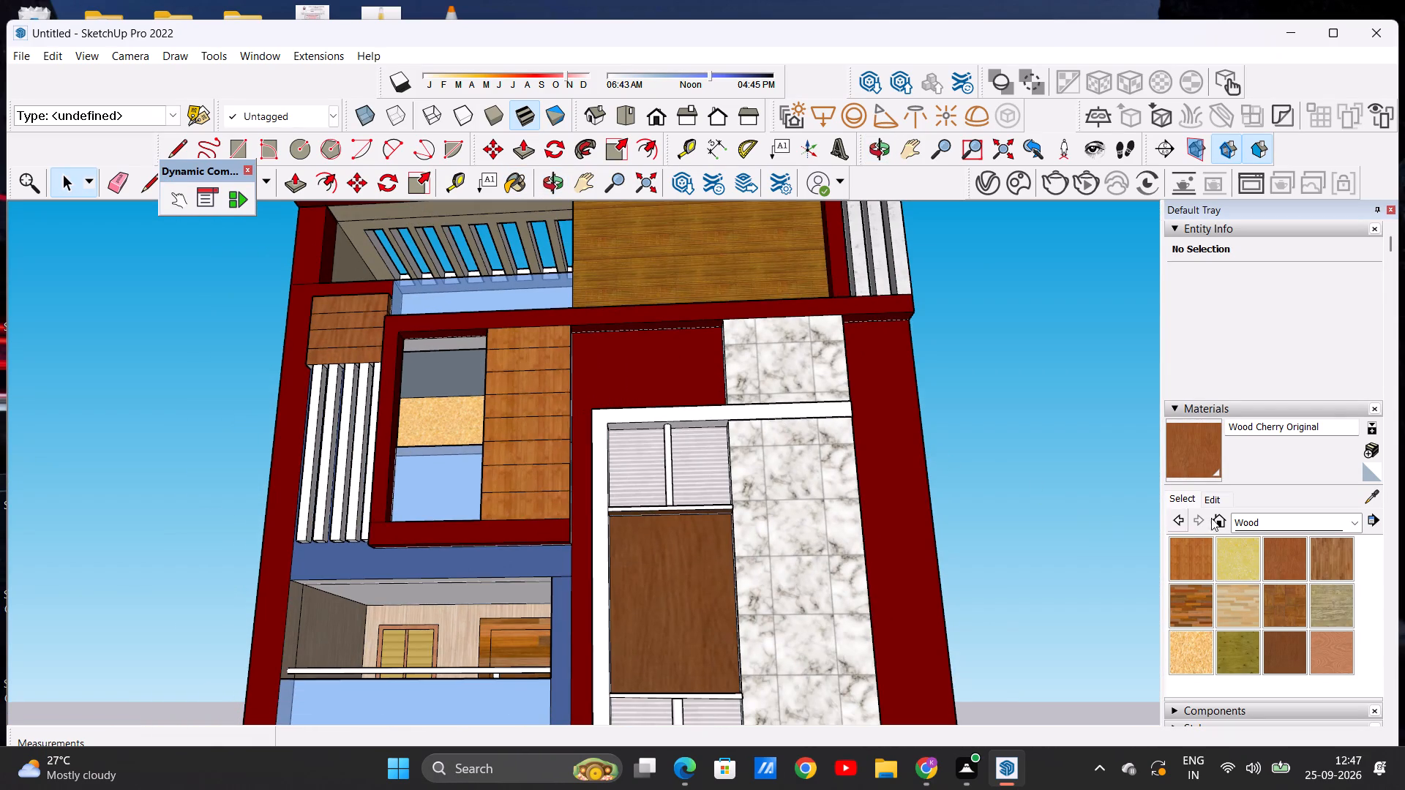
{"action": "left_click", "coordinate": [1353, 522]}
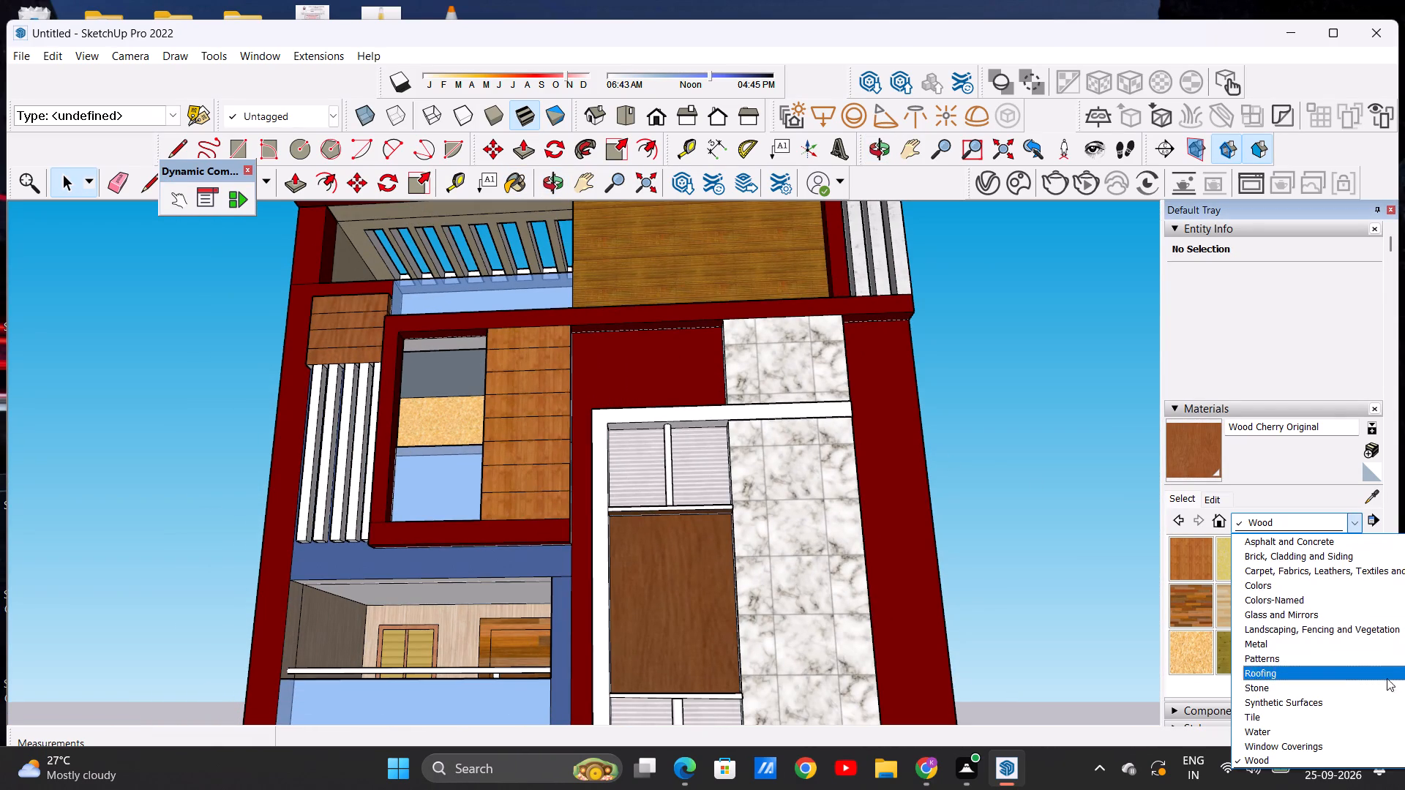
{"action": "left_click", "coordinate": [1370, 699]}
{"action": "left_click", "coordinate": [1322, 560]}
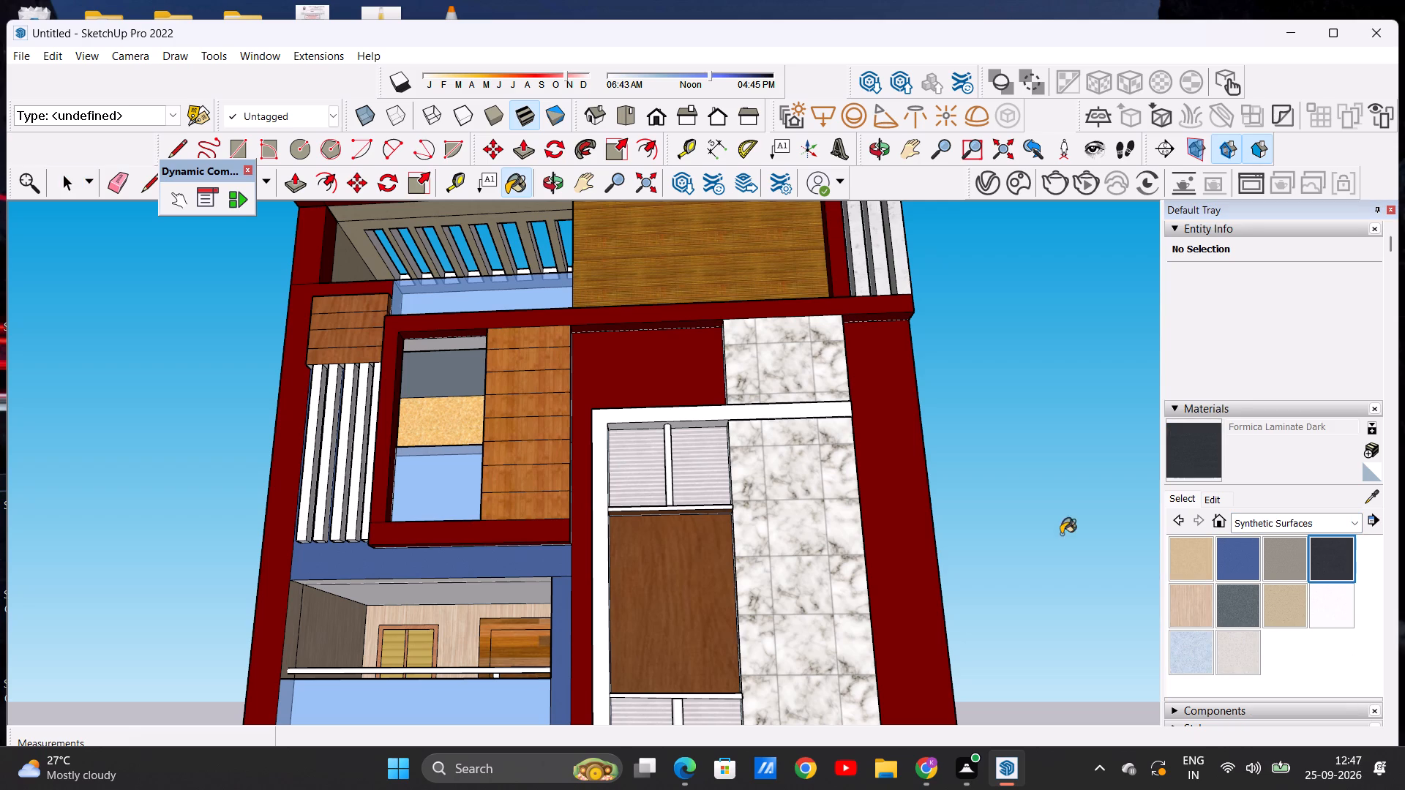
{"action": "scroll", "coordinate": [310, 456], "scroll_direction": "up", "scroll_amount": 11}
{"action": "left_click", "coordinate": [313, 452]}
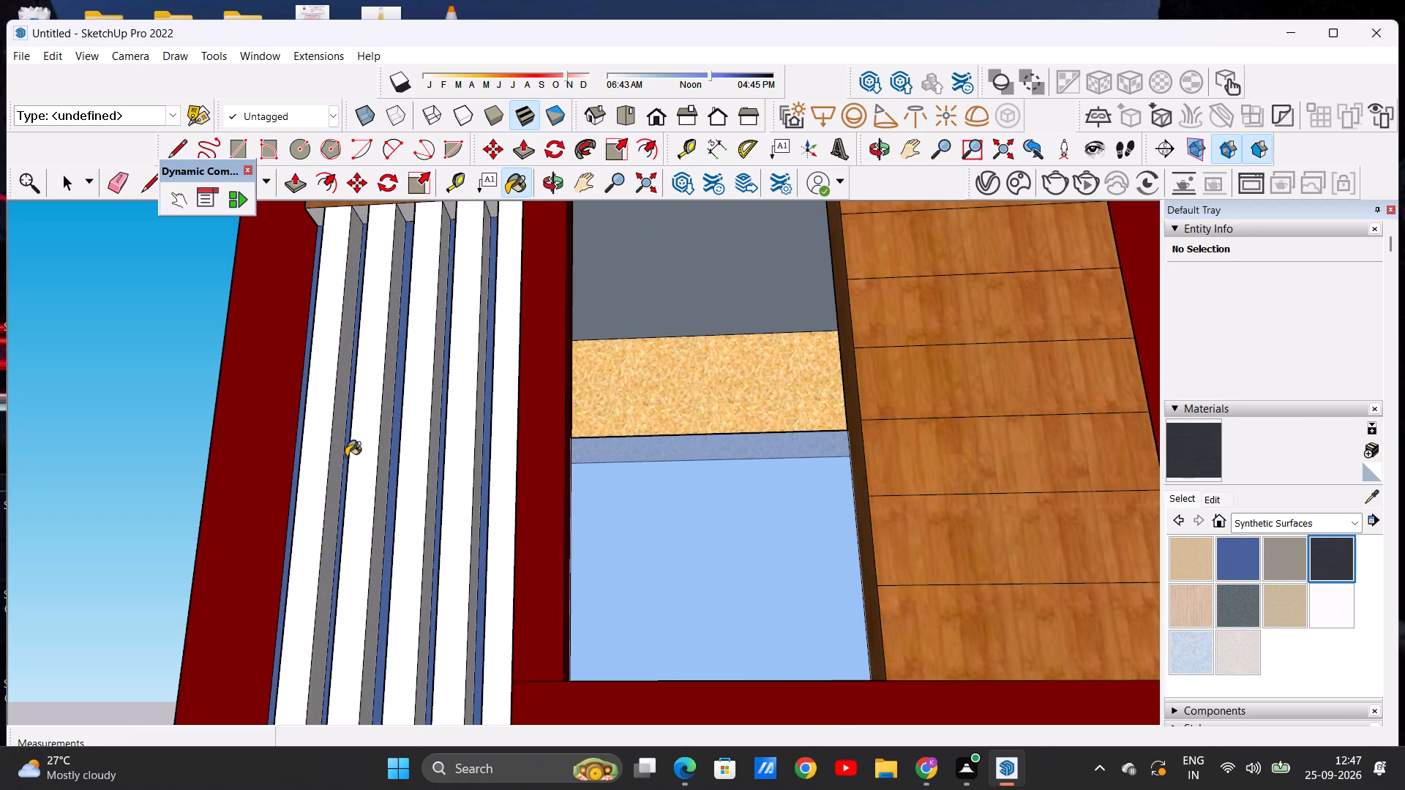
{"action": "left_click", "coordinate": [359, 460]}
{"action": "left_click", "coordinate": [399, 469]}
{"action": "left_click", "coordinate": [415, 478]}
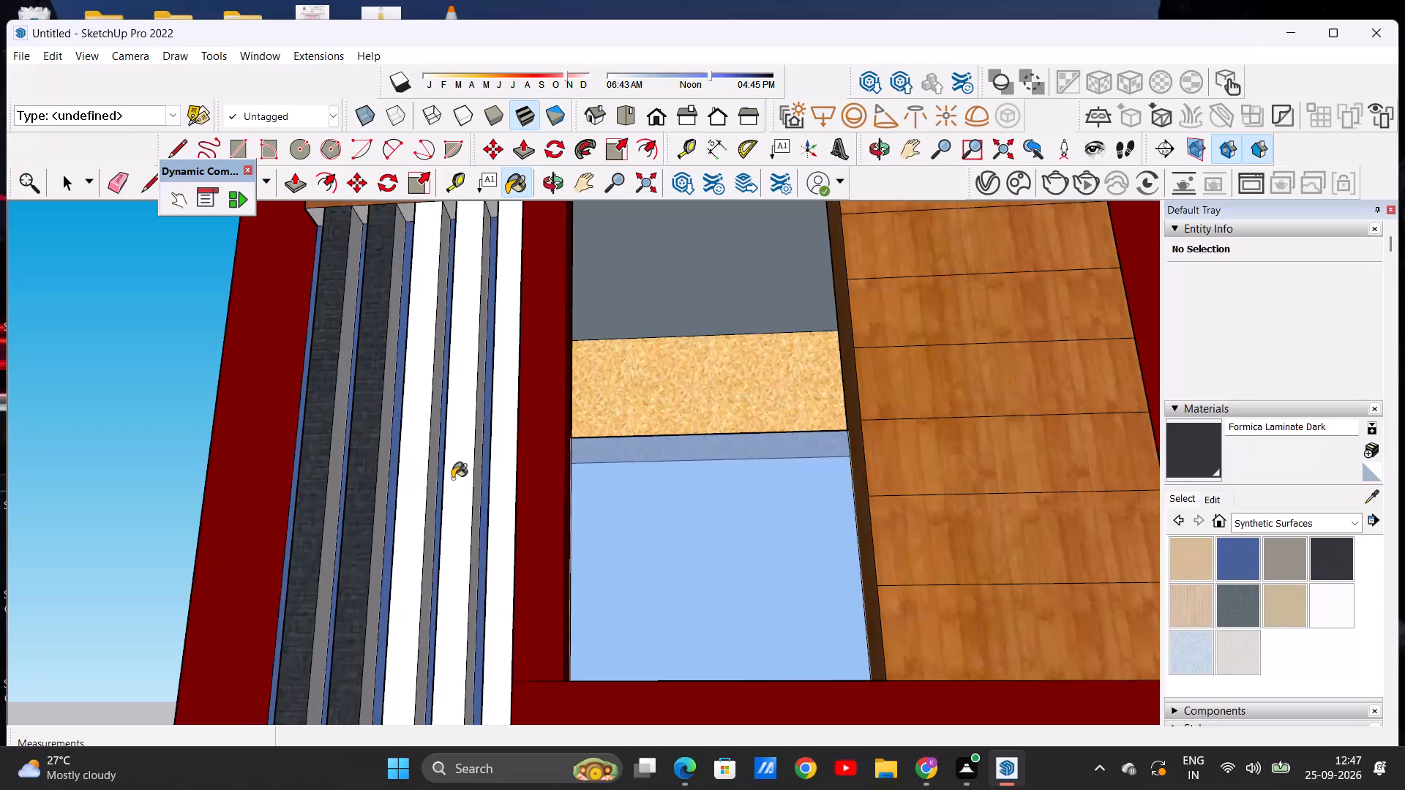
{"action": "left_click", "coordinate": [460, 481]}
{"action": "left_click_drag", "start_coordinate": [501, 487], "coordinate": [509, 486]}
Paint the outermost slat's side face nearest the house's side wall with Formica Laminate Dark.
{"action": "scroll", "coordinate": [483, 448], "scroll_direction": "down", "scroll_amount": 17}
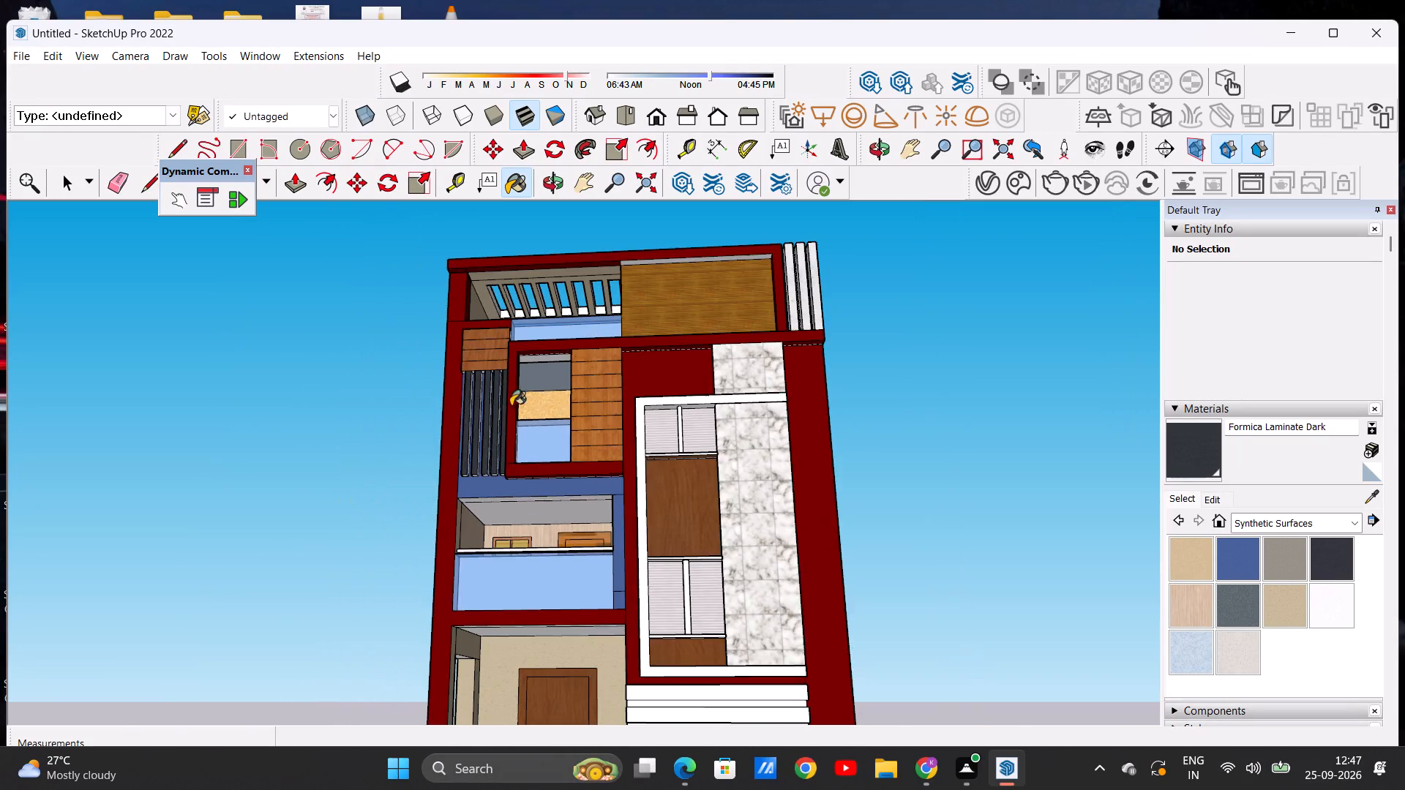
{"action": "middle_click_drag", "start_coordinate": [493, 426], "coordinate": [557, 585]}
{"action": "scroll", "coordinate": [452, 437], "scroll_direction": "up", "scroll_amount": 6}
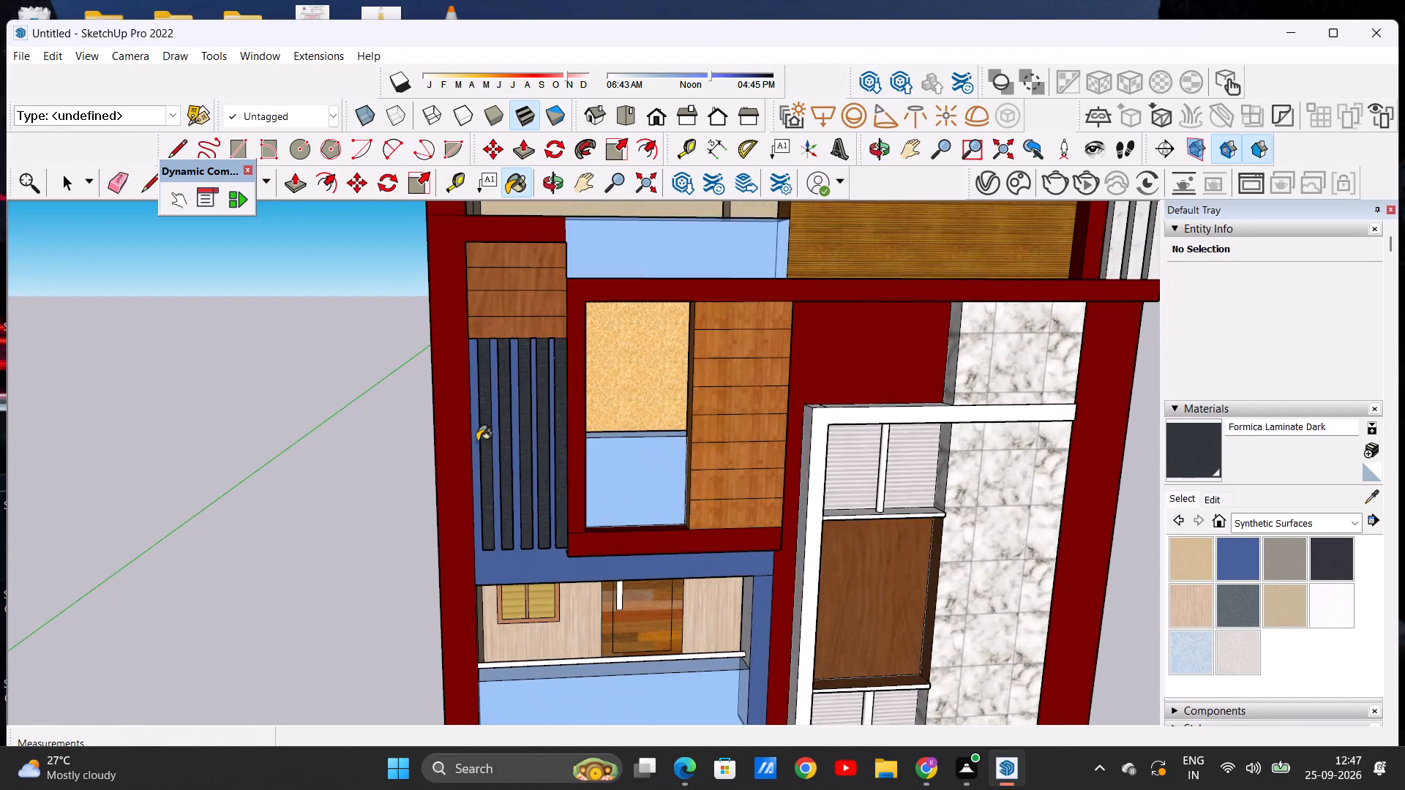
{"action": "scroll", "coordinate": [498, 448], "scroll_direction": "up", "scroll_amount": 1}
{"action": "middle_click_drag", "start_coordinate": [500, 448], "coordinate": [610, 462]}
{"action": "scroll", "coordinate": [523, 473], "scroll_direction": "up", "scroll_amount": 11}
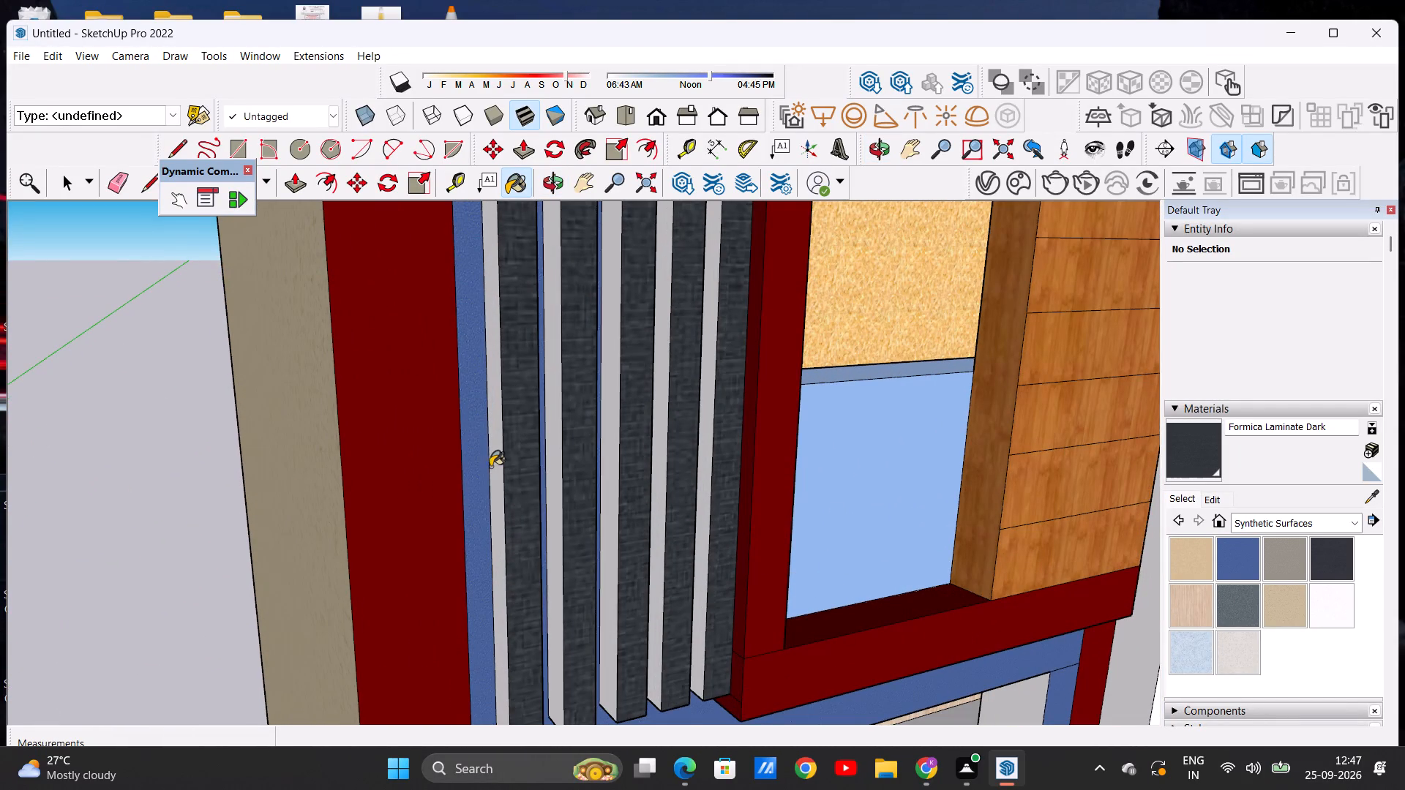
{"action": "left_click", "coordinate": [495, 467]}
Paint the slats' side faces that face the red window frame with Formica Laminate Dark.
{"action": "middle_click_drag", "start_coordinate": [547, 462], "coordinate": [341, 481]}
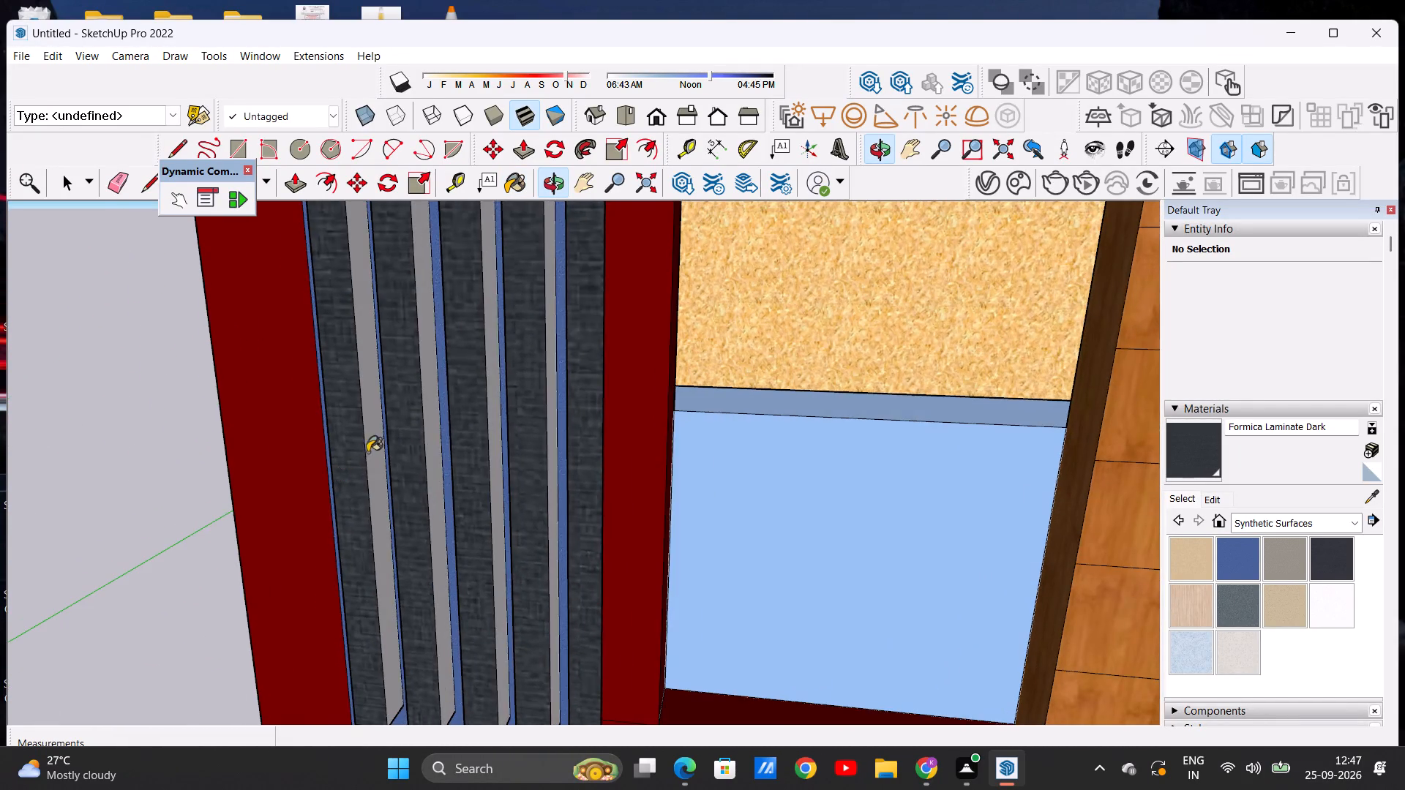
{"action": "scroll", "coordinate": [368, 452], "scroll_direction": "up", "scroll_amount": 5}
{"action": "left_click", "coordinate": [370, 452]}
{"action": "left_click", "coordinate": [471, 457]}
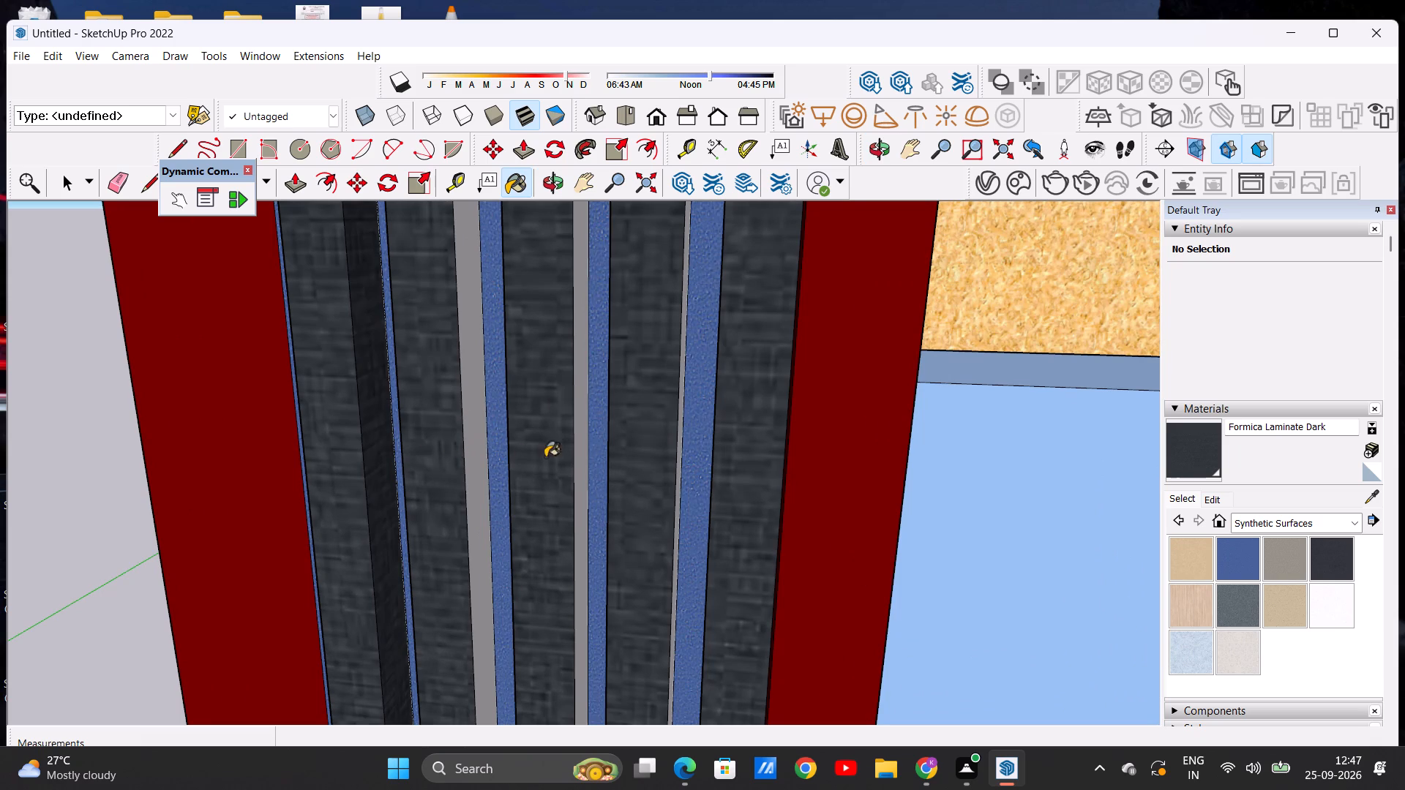
{"action": "left_click", "coordinate": [582, 457]}
{"action": "left_click", "coordinate": [677, 464]}
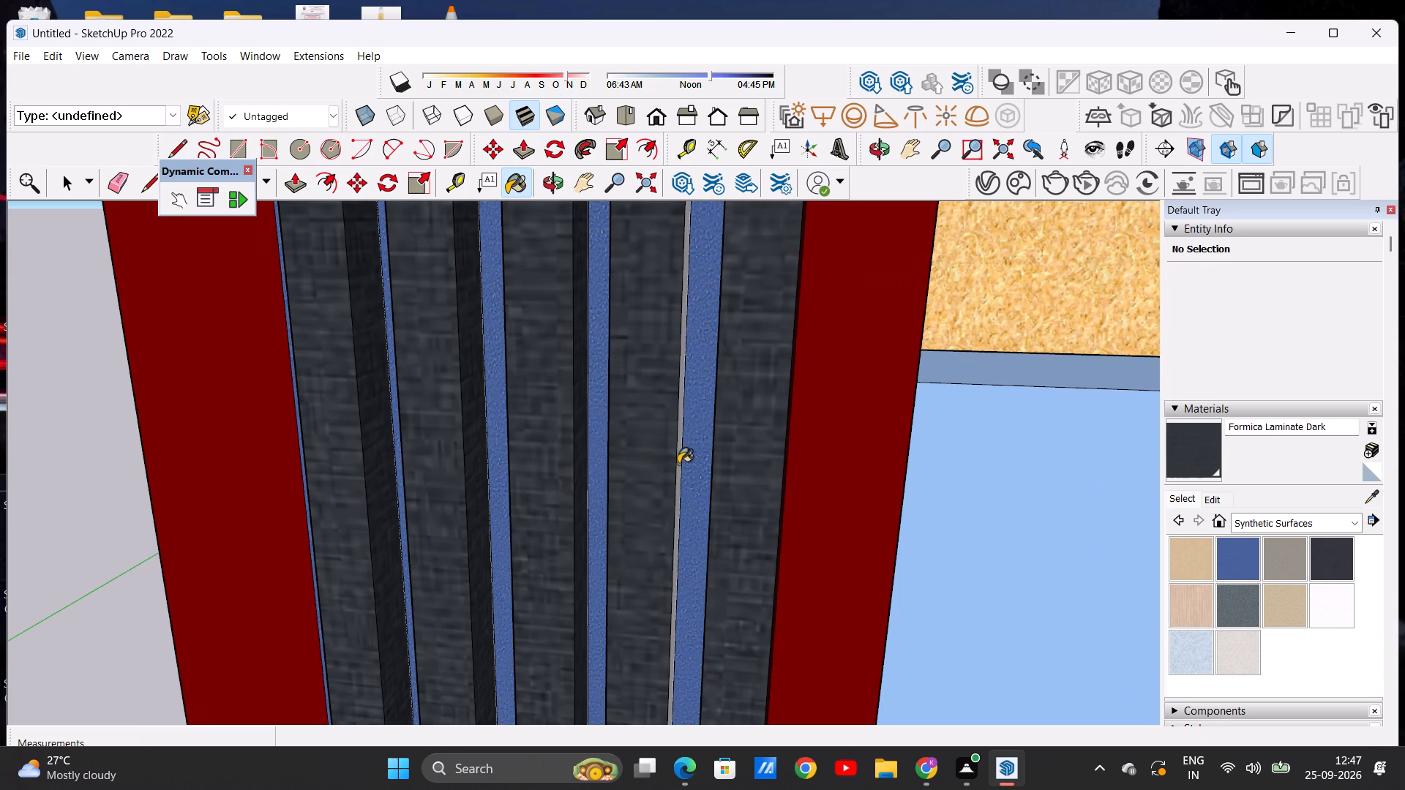
{"action": "left_click", "coordinate": [683, 448]}
{"action": "scroll", "coordinate": [626, 443], "scroll_direction": "down", "scroll_amount": 2}
{"action": "scroll", "coordinate": [691, 437], "scroll_direction": "up", "scroll_amount": 7}
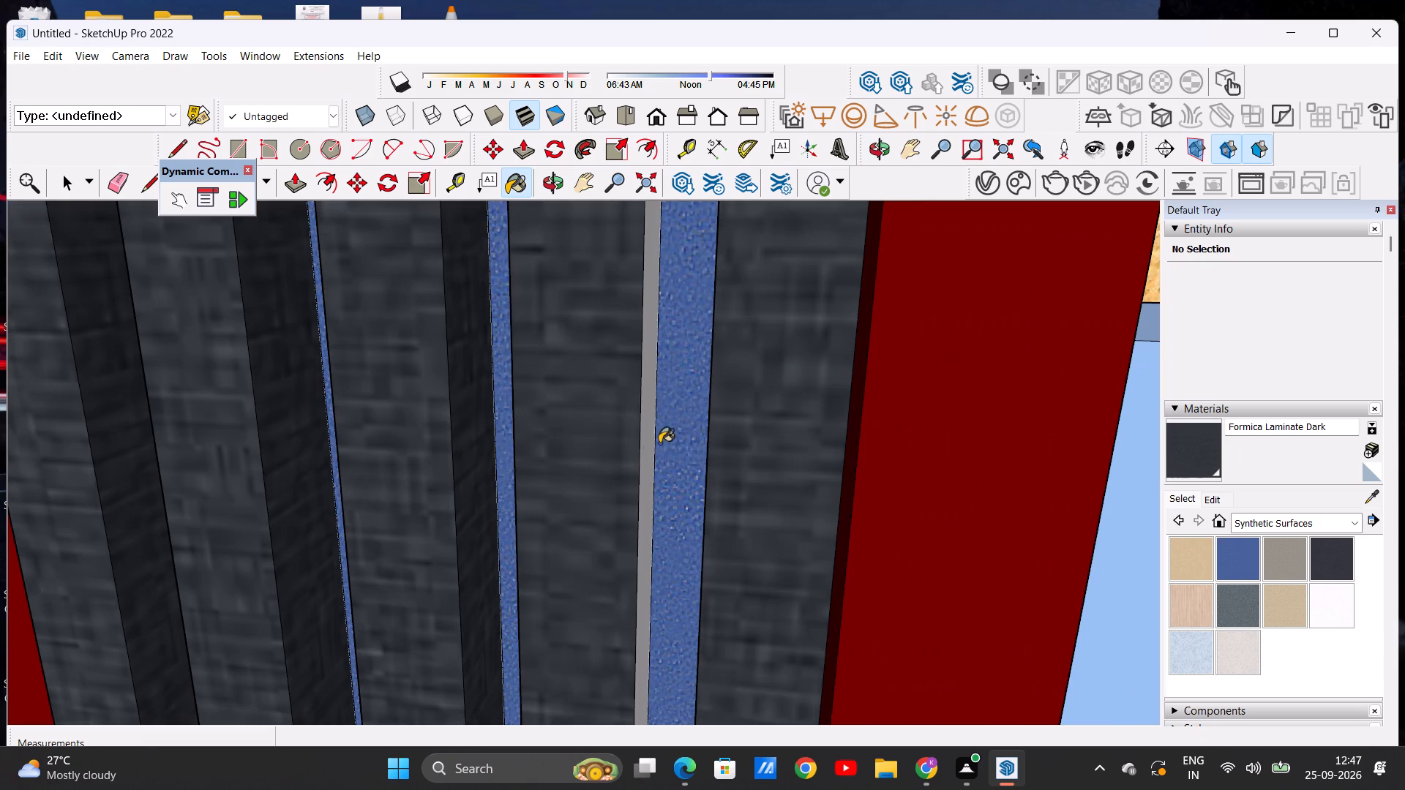
{"action": "left_click", "coordinate": [646, 454]}
Paint the other four slats' side faces that face the house's side wall with Formica Laminate Dark.
{"action": "scroll", "coordinate": [677, 425], "scroll_direction": "down", "scroll_amount": 11}
{"action": "middle_click_drag", "start_coordinate": [764, 422], "coordinate": [650, 435]}
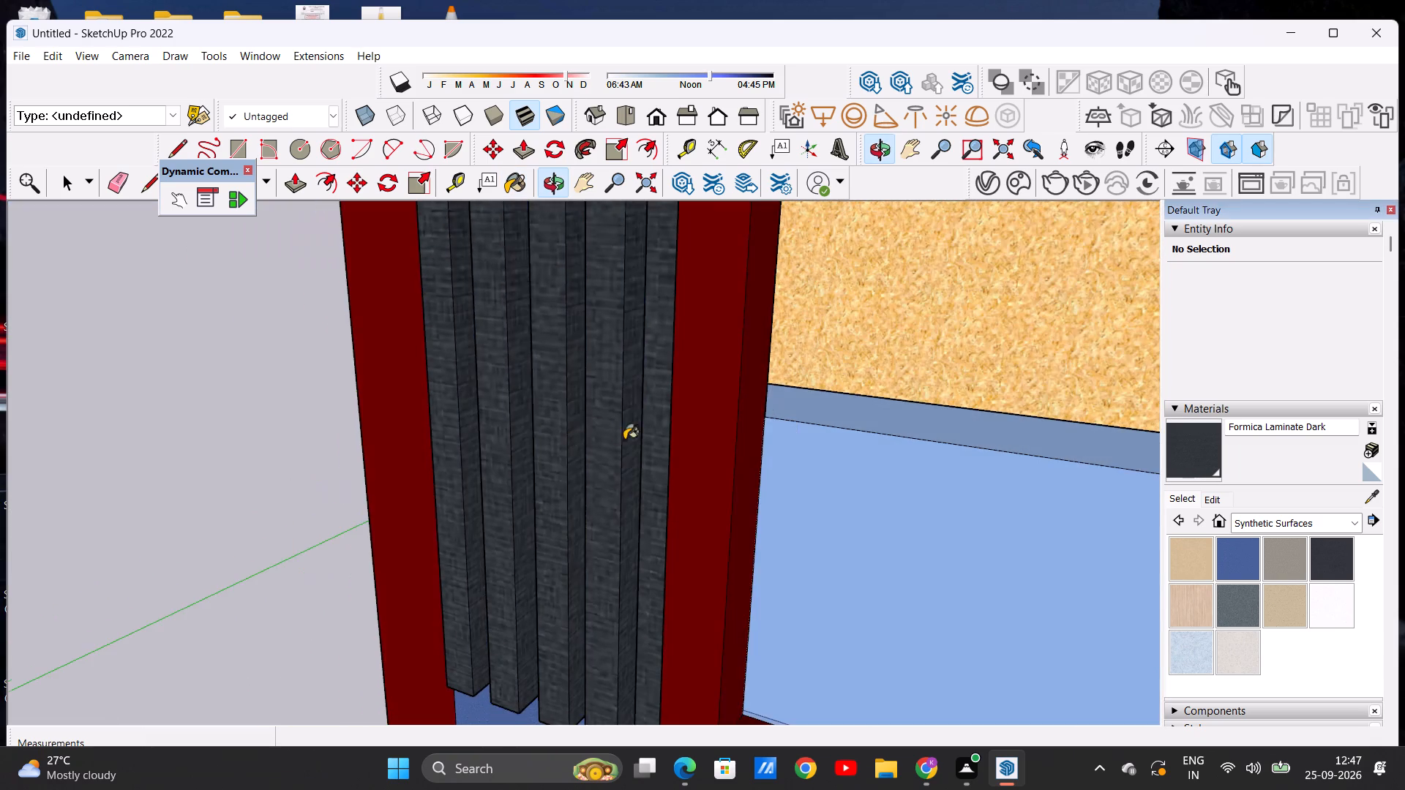
{"action": "middle_click_drag", "start_coordinate": [497, 448], "coordinate": [861, 440]}
{"action": "scroll", "coordinate": [543, 482], "scroll_direction": "up", "scroll_amount": 2}
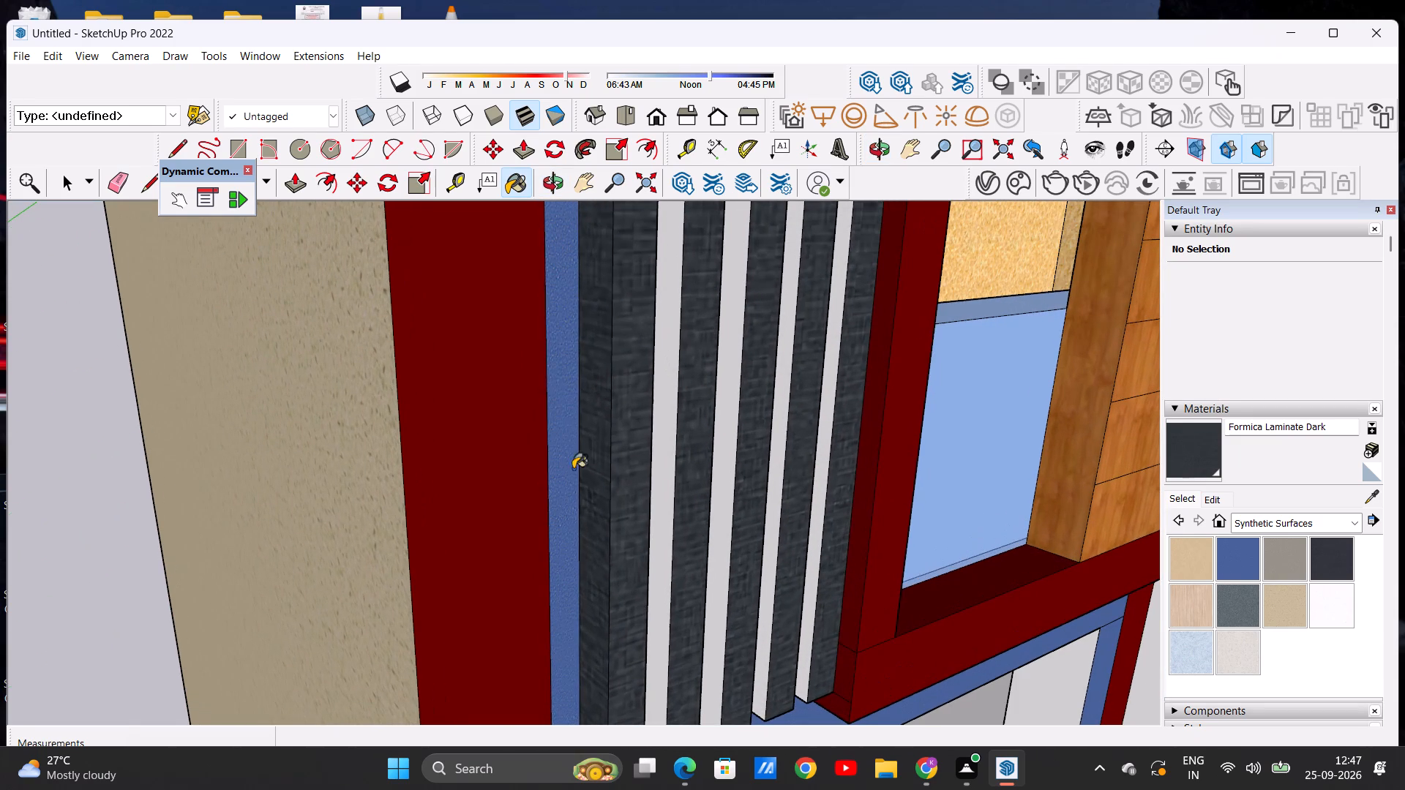
{"action": "left_click", "coordinate": [662, 452]}
{"action": "left_click", "coordinate": [719, 451]}
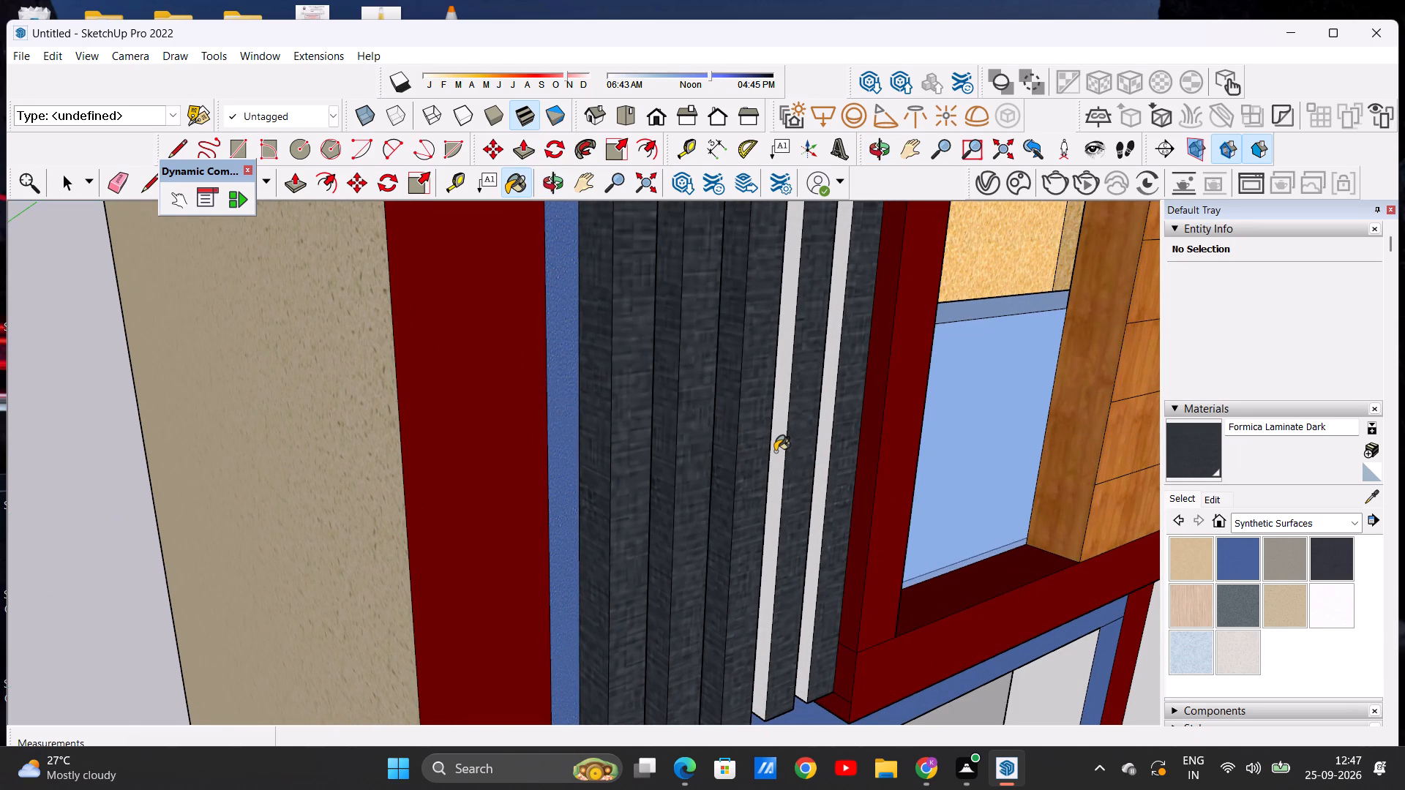
{"action": "left_click", "coordinate": [775, 451]}
{"action": "left_click", "coordinate": [820, 451]}
{"action": "scroll", "coordinate": [499, 444], "scroll_direction": "down", "scroll_amount": 14}
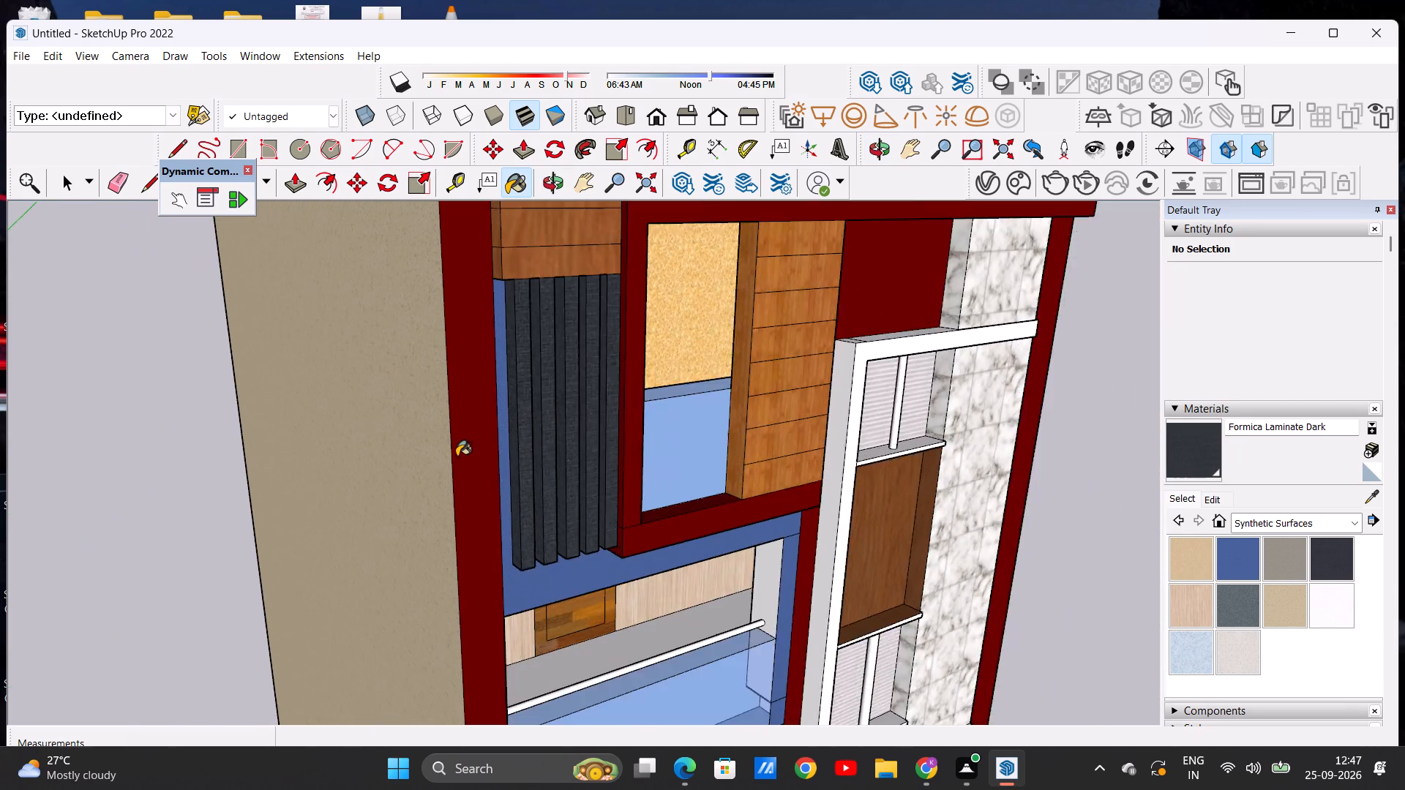
{"action": "scroll", "coordinate": [457, 456], "scroll_direction": "down", "scroll_amount": 5}
{"action": "middle_click_drag", "start_coordinate": [507, 508], "coordinate": [383, 361]}
{"action": "middle_click_drag", "start_coordinate": [337, 400], "coordinate": [323, 486]}
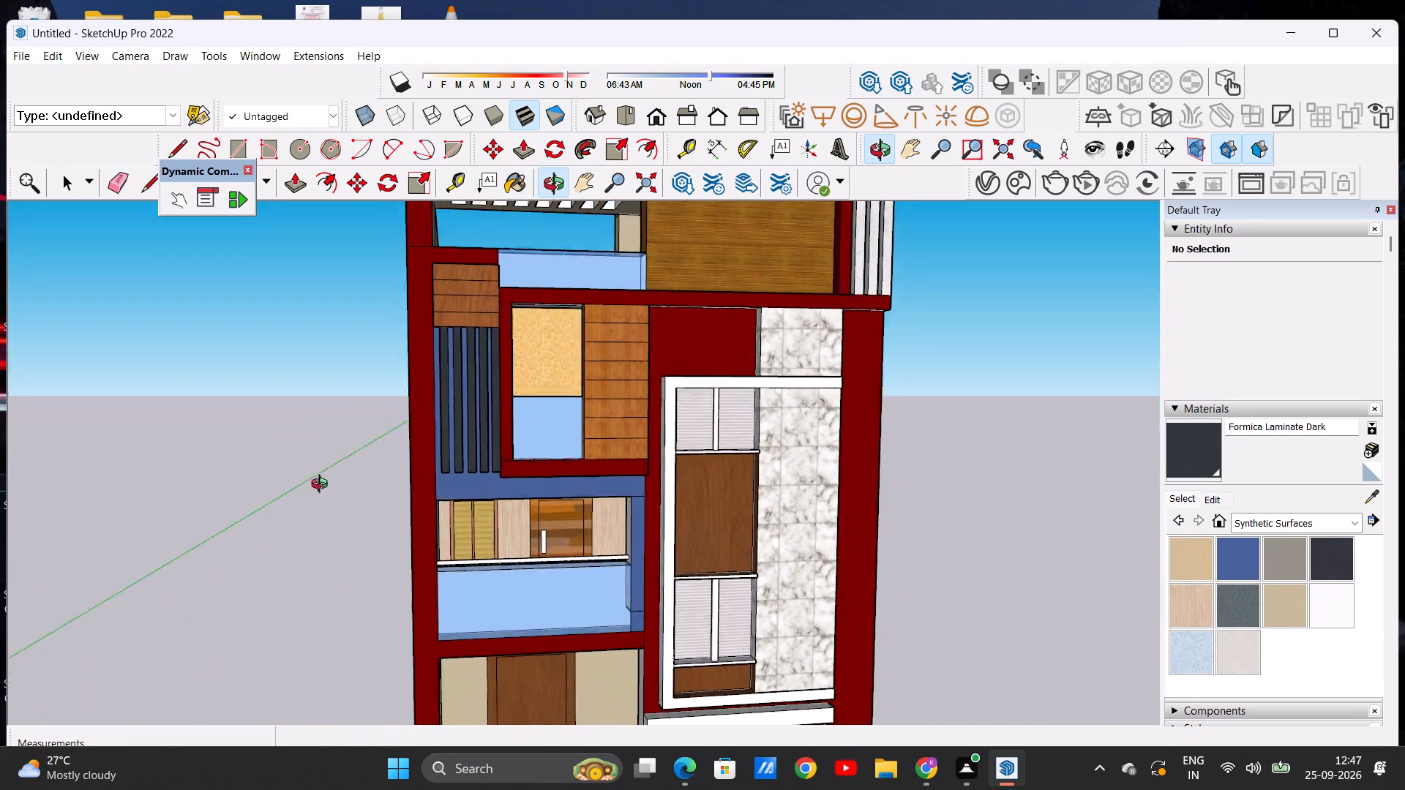
{"action": "middle_click_drag", "start_coordinate": [323, 486], "coordinate": [307, 522]}
{"action": "scroll", "coordinate": [414, 487], "scroll_direction": "down", "scroll_amount": 4}
{"action": "key", "text": "space"}
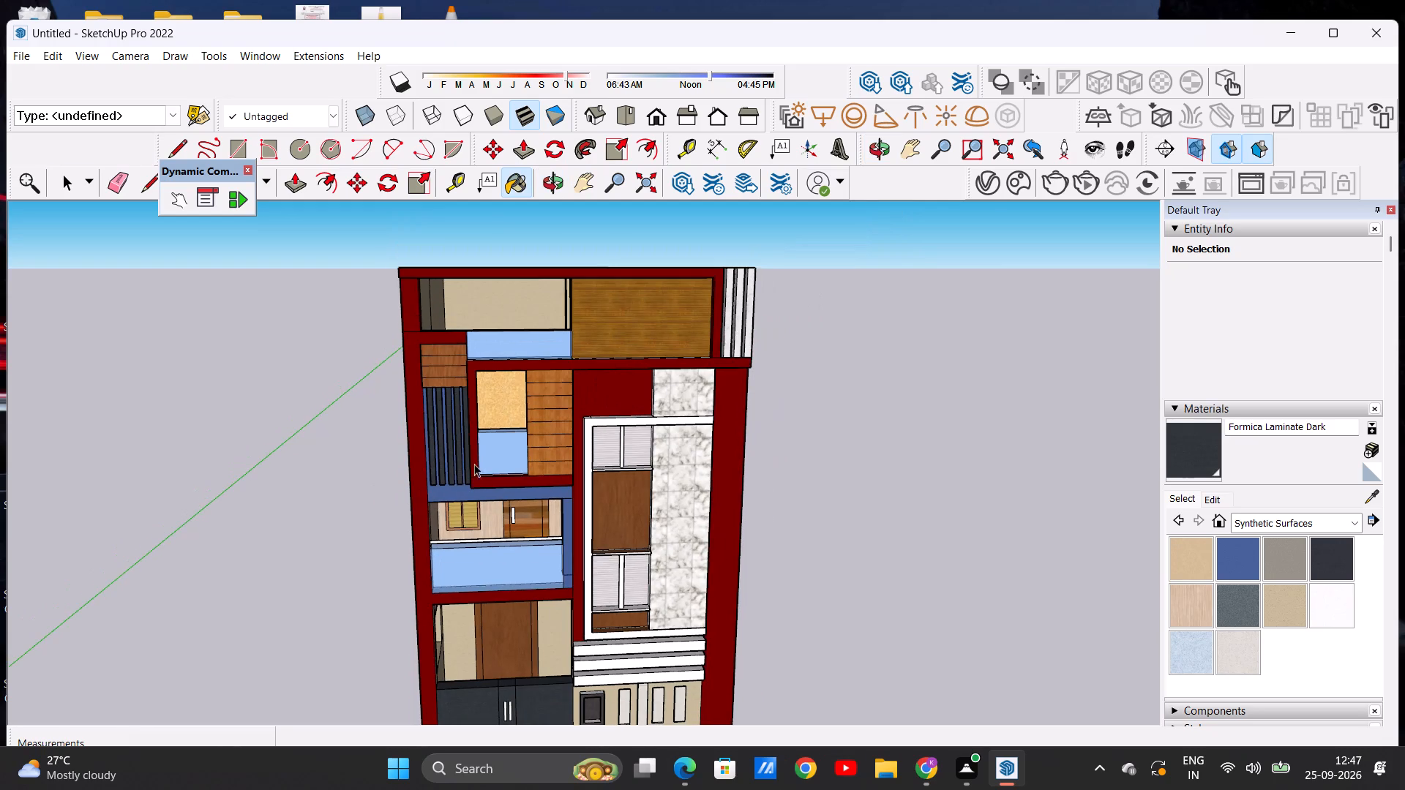
Paint the blue wall behind the slats and above the middle-floor balcony opening with Quartz Light Brown.
{"action": "scroll", "coordinate": [475, 448], "scroll_direction": "up", "scroll_amount": 6}
{"action": "scroll", "coordinate": [461, 526], "scroll_direction": "up", "scroll_amount": 1}
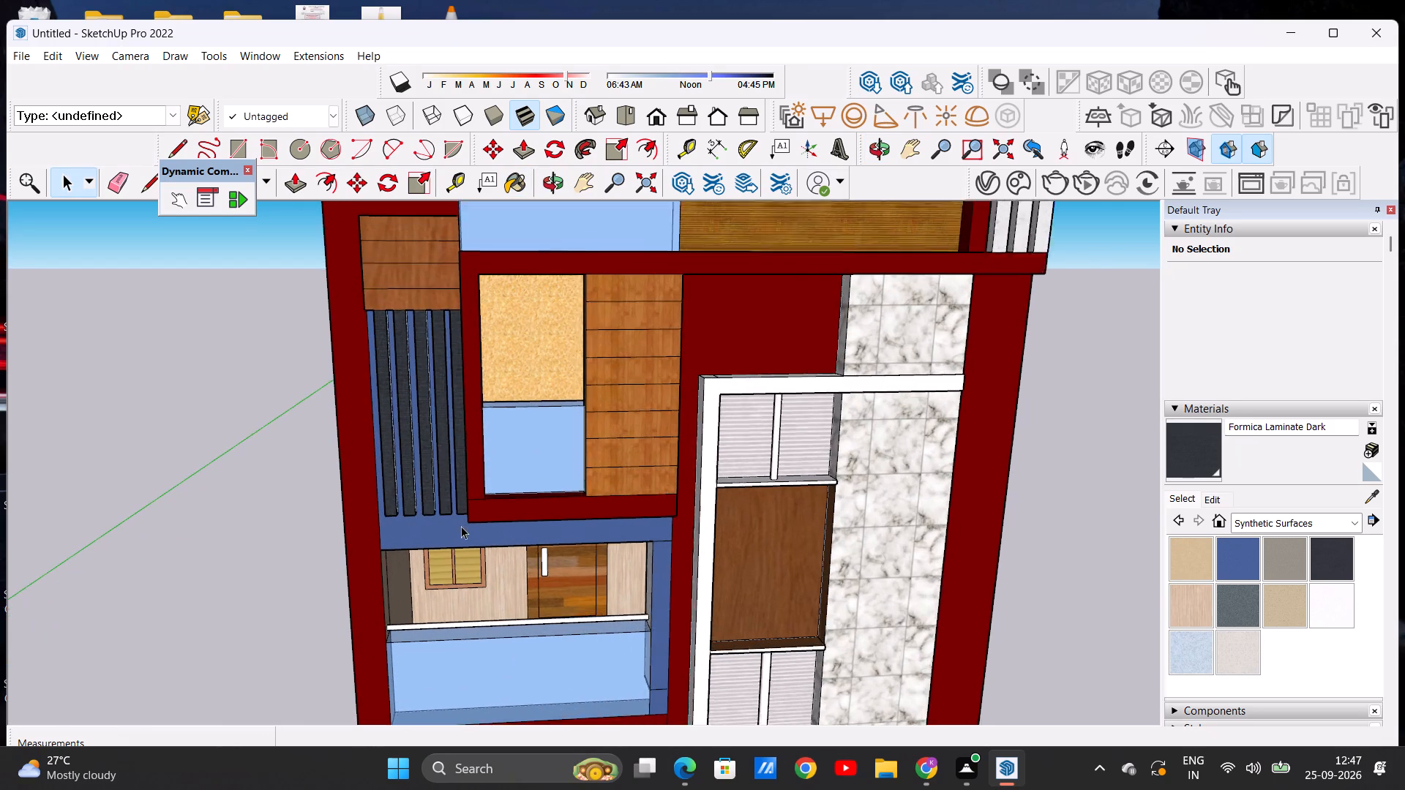
{"action": "scroll", "coordinate": [461, 526], "scroll_direction": "up", "scroll_amount": 1}
{"action": "scroll", "coordinate": [408, 474], "scroll_direction": "down", "scroll_amount": 7}
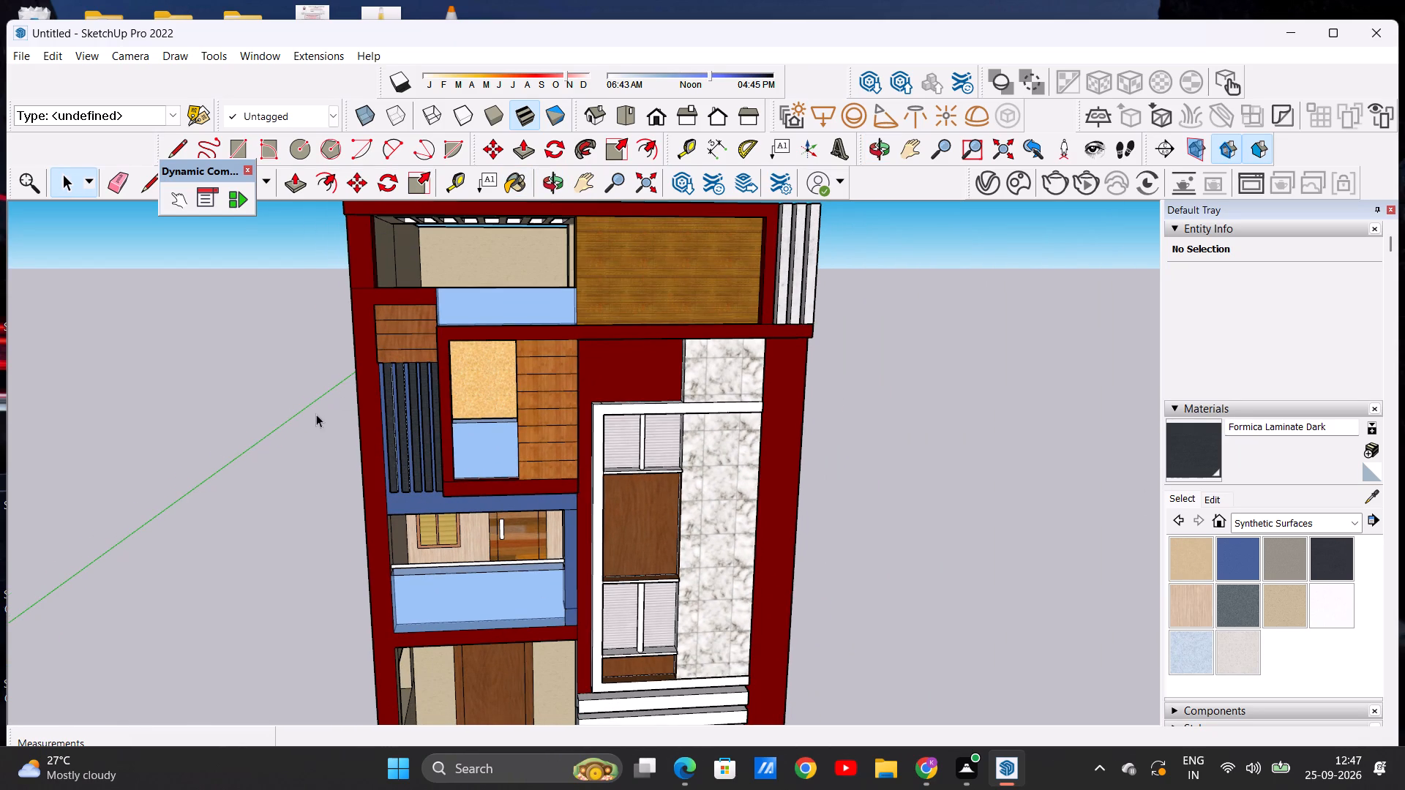
{"action": "scroll", "coordinate": [321, 415], "scroll_direction": "down", "scroll_amount": 7}
{"action": "middle_click_drag", "start_coordinate": [400, 494], "coordinate": [386, 432]}
{"action": "scroll", "coordinate": [389, 412], "scroll_direction": "up", "scroll_amount": 9}
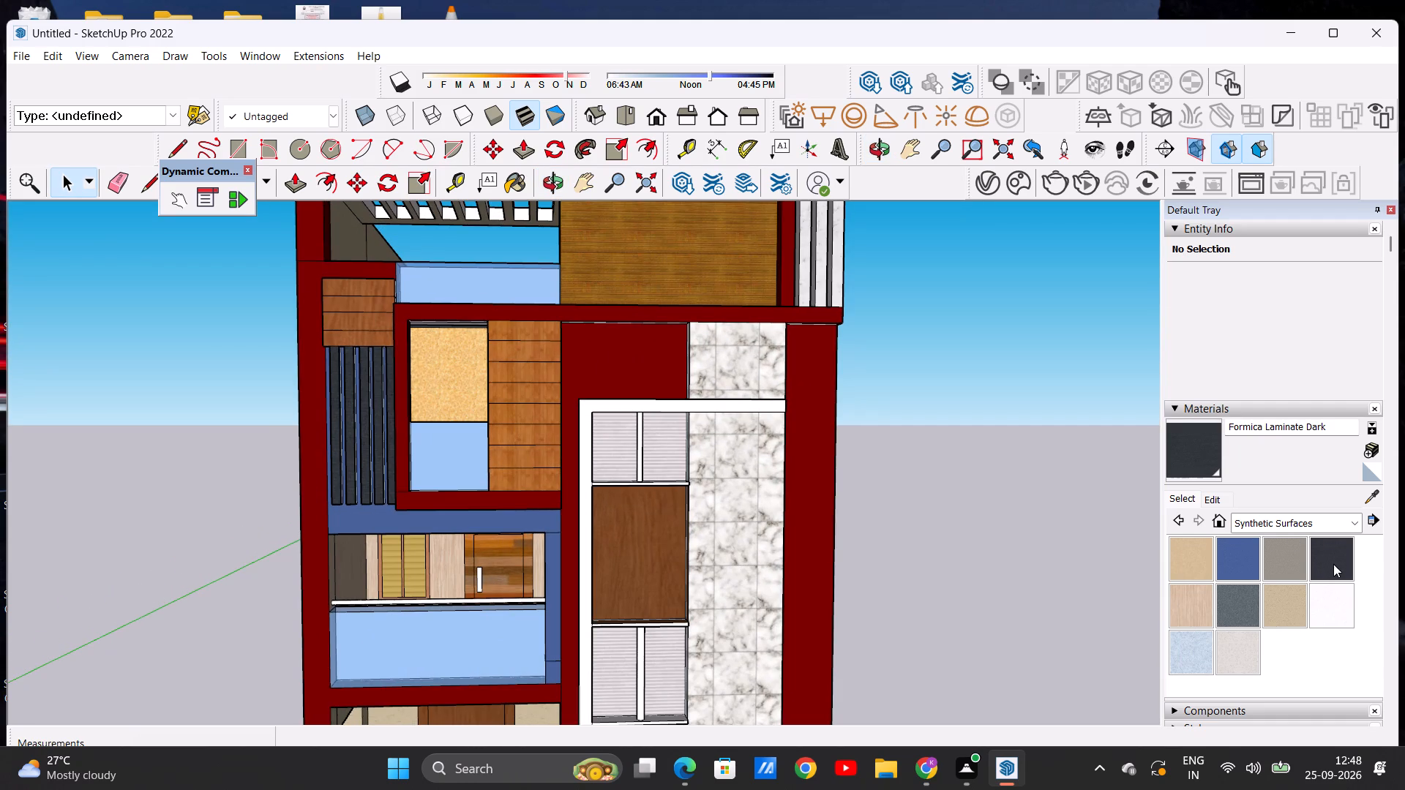
{"action": "left_click", "coordinate": [1276, 614]}
{"action": "scroll", "coordinate": [447, 500], "scroll_direction": "up", "scroll_amount": 5}
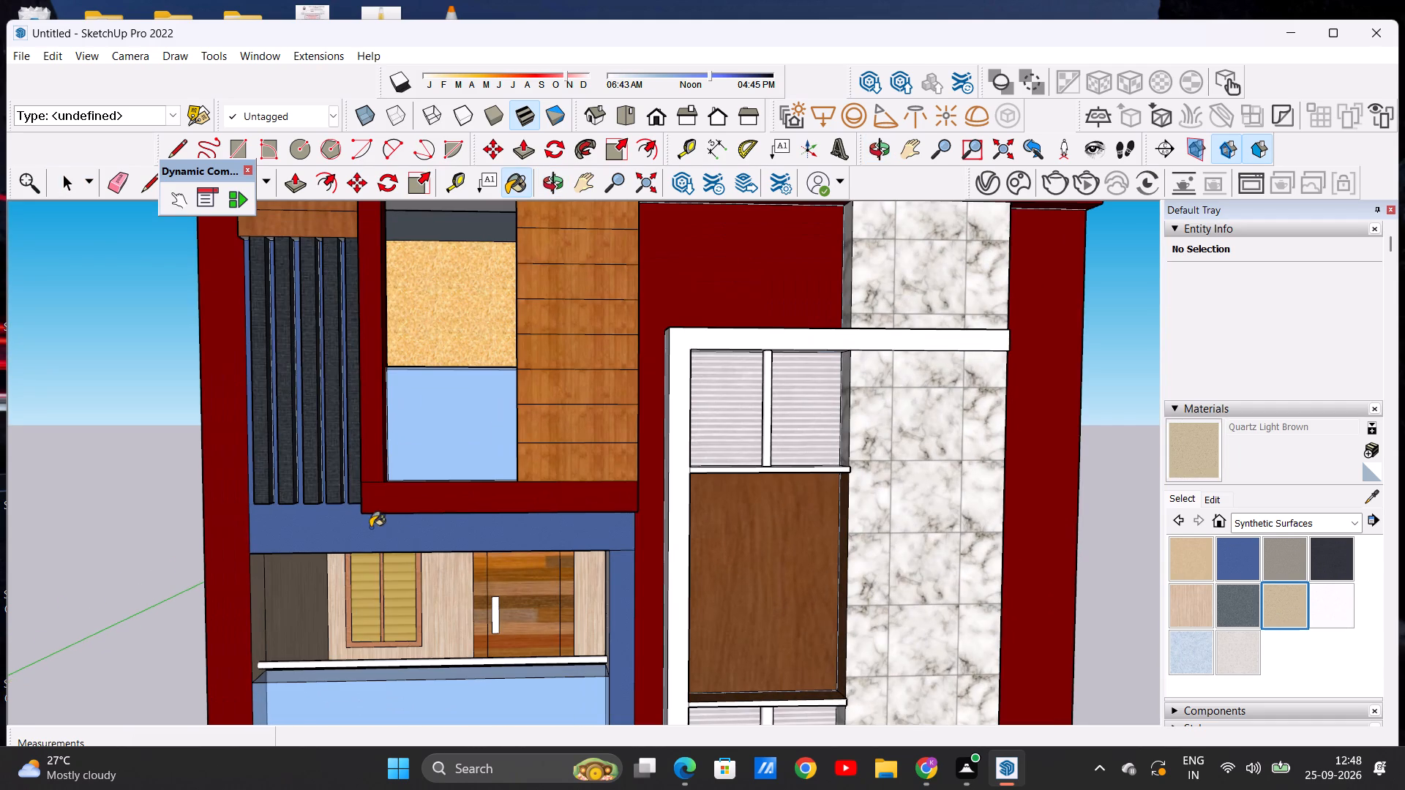
{"action": "left_click", "coordinate": [329, 528]}
Paint the remaining blue wall strip and the small face below it beside the middle-floor glass balcony with Quartz Light Brown.
{"action": "scroll", "coordinate": [356, 520], "scroll_direction": "down", "scroll_amount": 15}
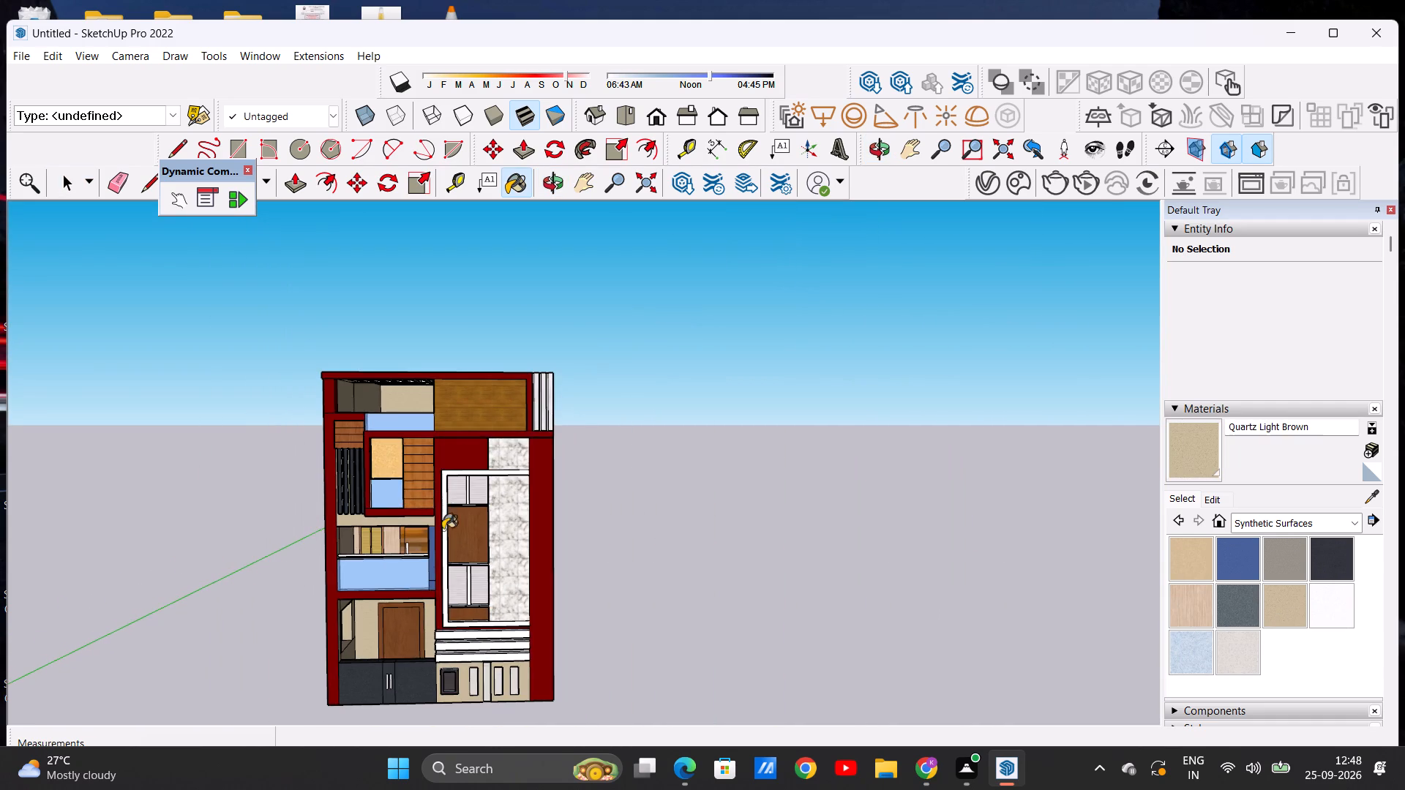
{"action": "scroll", "coordinate": [428, 536], "scroll_direction": "up", "scroll_amount": 9}
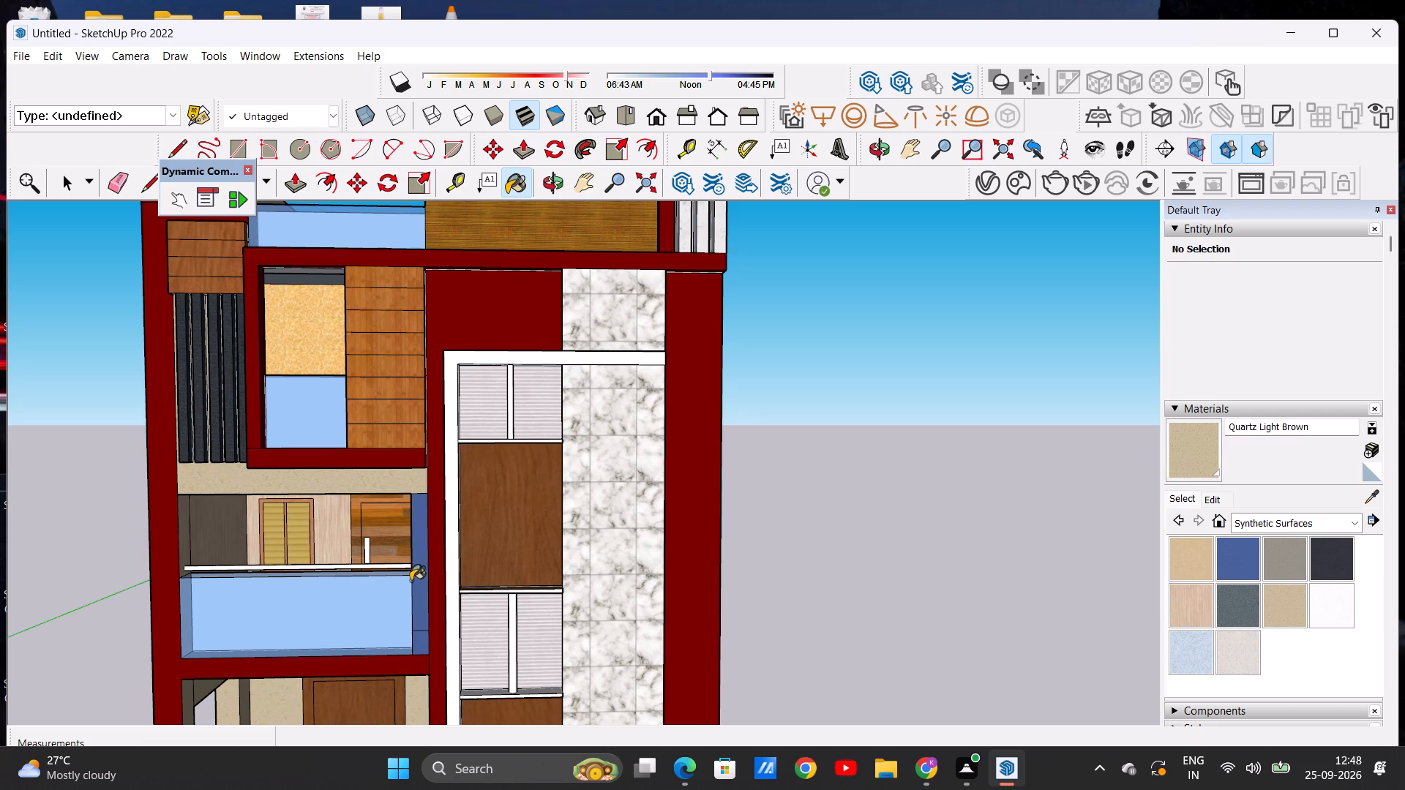
{"action": "left_click", "coordinate": [424, 582]}
{"action": "left_click", "coordinate": [421, 646]}
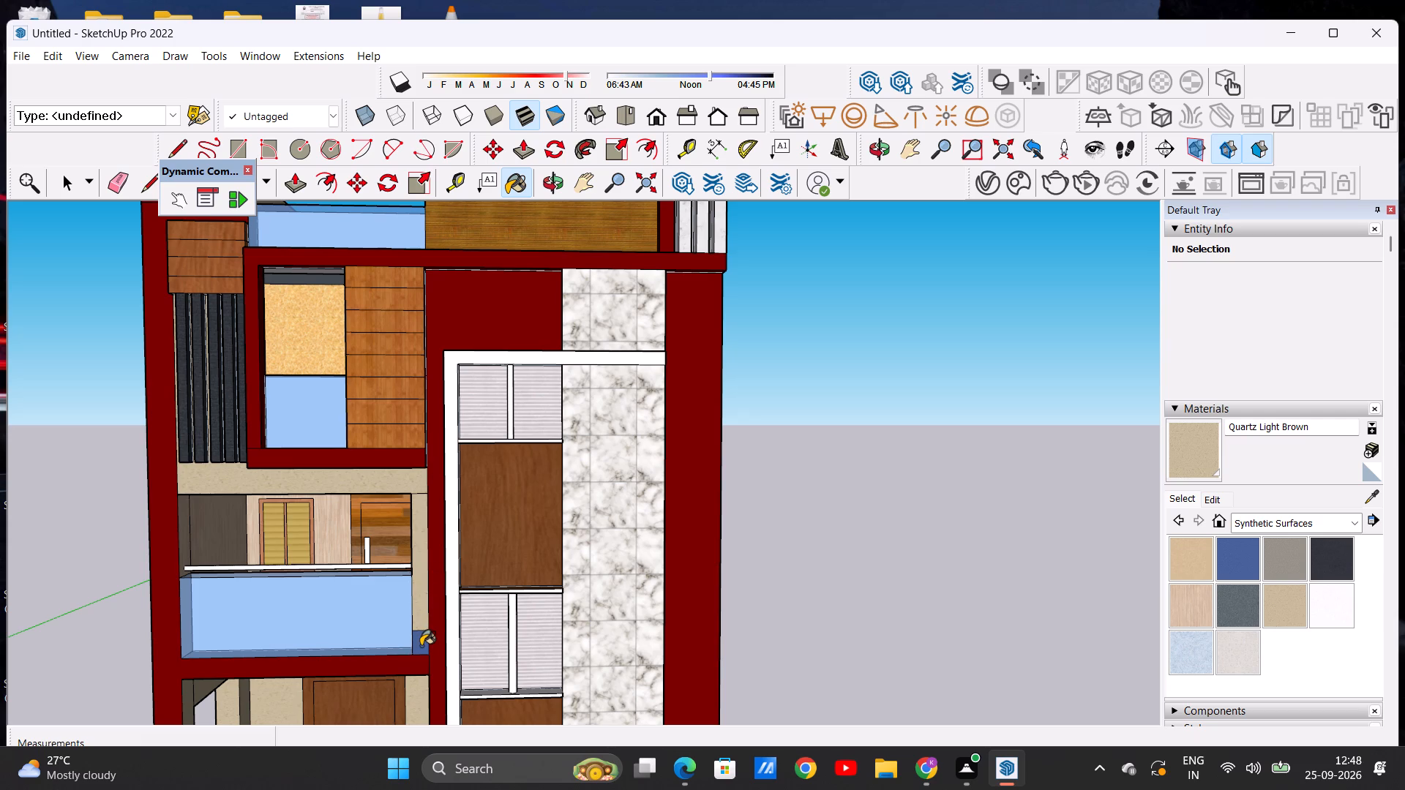
{"action": "key", "text": "space"}
Examine the whole front facade, including the slats, balconies and top floor, for faces that still need material.
{"action": "scroll", "coordinate": [414, 464], "scroll_direction": "down", "scroll_amount": 7}
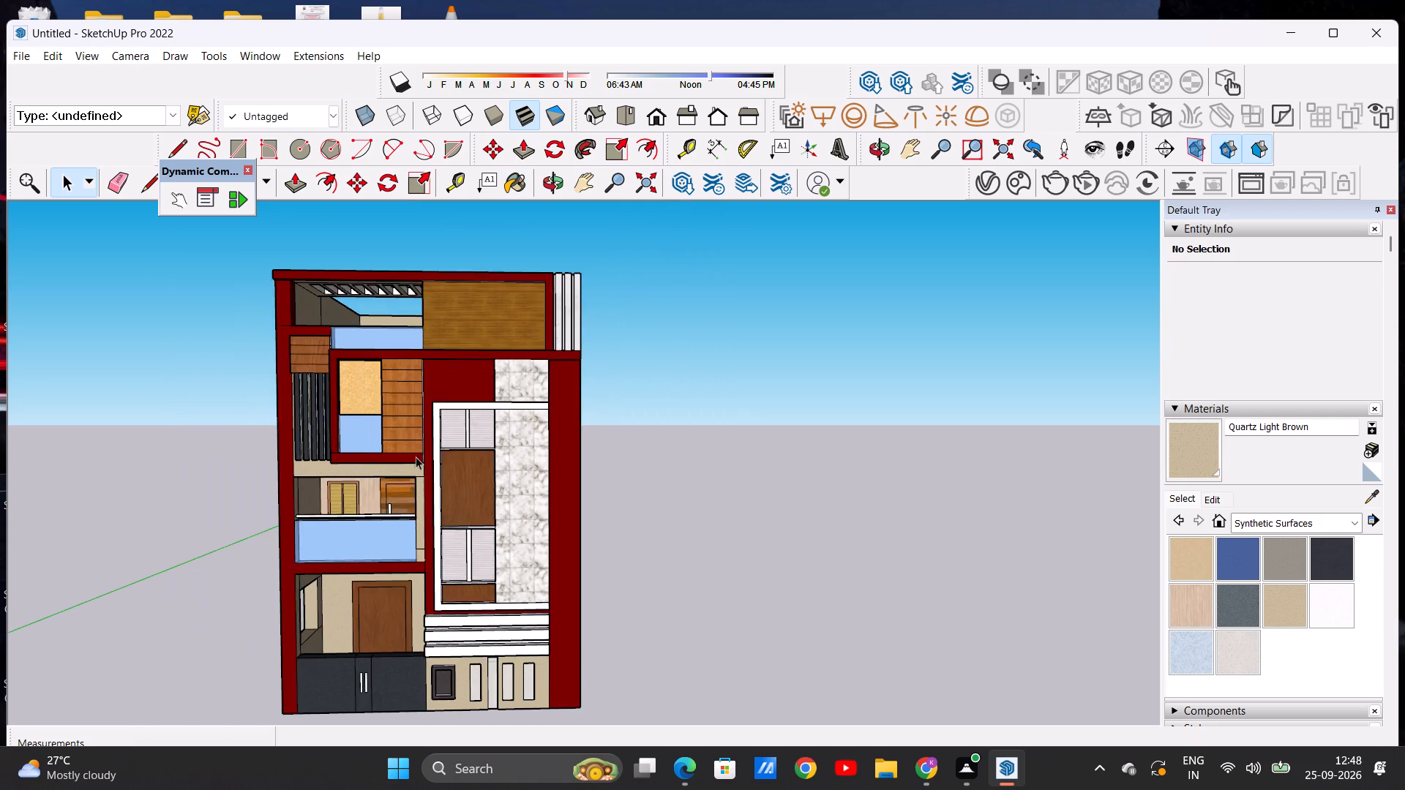
{"action": "scroll", "coordinate": [416, 456], "scroll_direction": "down", "scroll_amount": 1}
{"action": "middle_click_drag", "start_coordinate": [323, 455], "coordinate": [312, 448]}
{"action": "scroll", "coordinate": [339, 419], "scroll_direction": "up", "scroll_amount": 2}
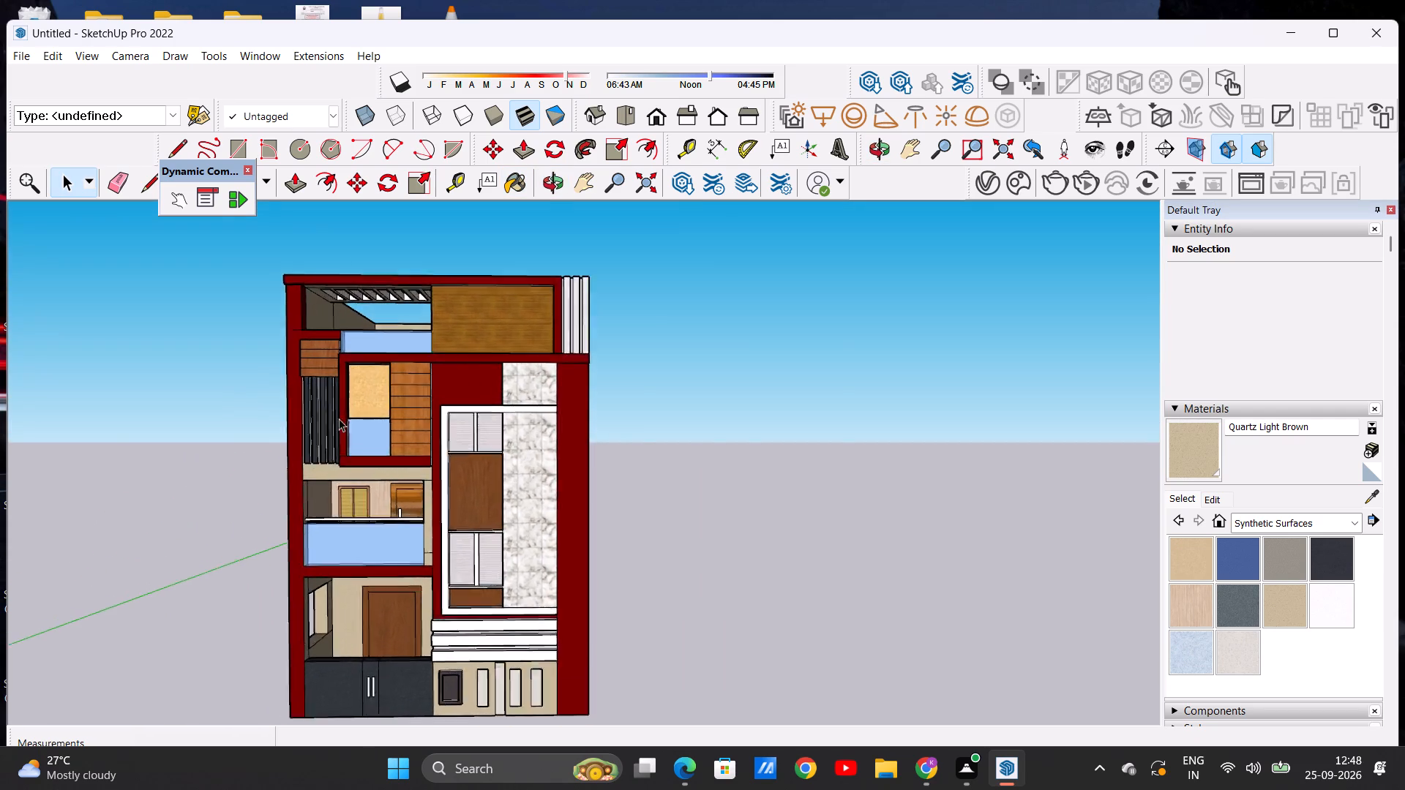
{"action": "scroll", "coordinate": [339, 418], "scroll_direction": "up", "scroll_amount": 6}
{"action": "middle_click_drag", "start_coordinate": [286, 415], "coordinate": [282, 462]}
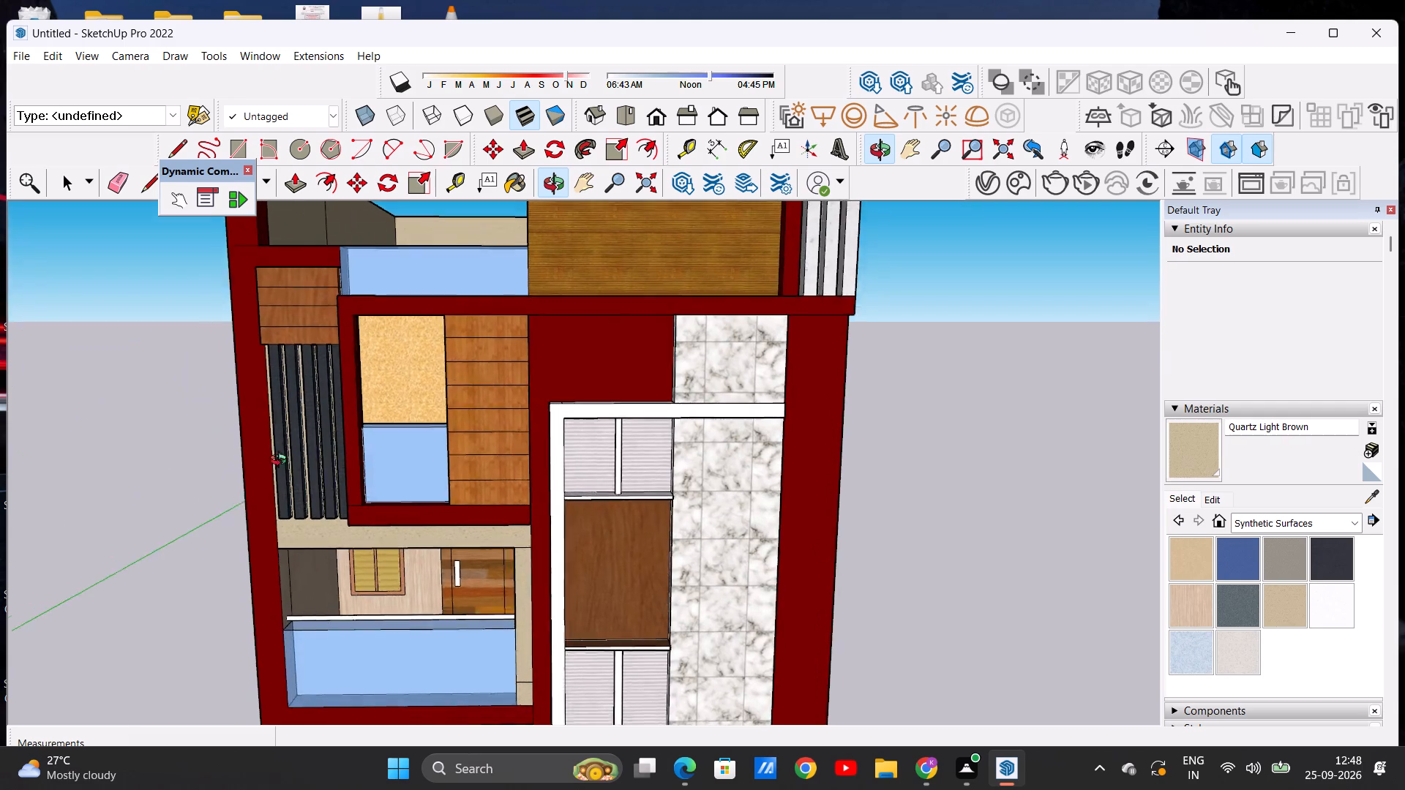
{"action": "middle_click_drag", "start_coordinate": [282, 462], "coordinate": [304, 429]}
{"action": "scroll", "coordinate": [249, 461], "scroll_direction": "down", "scroll_amount": 9}
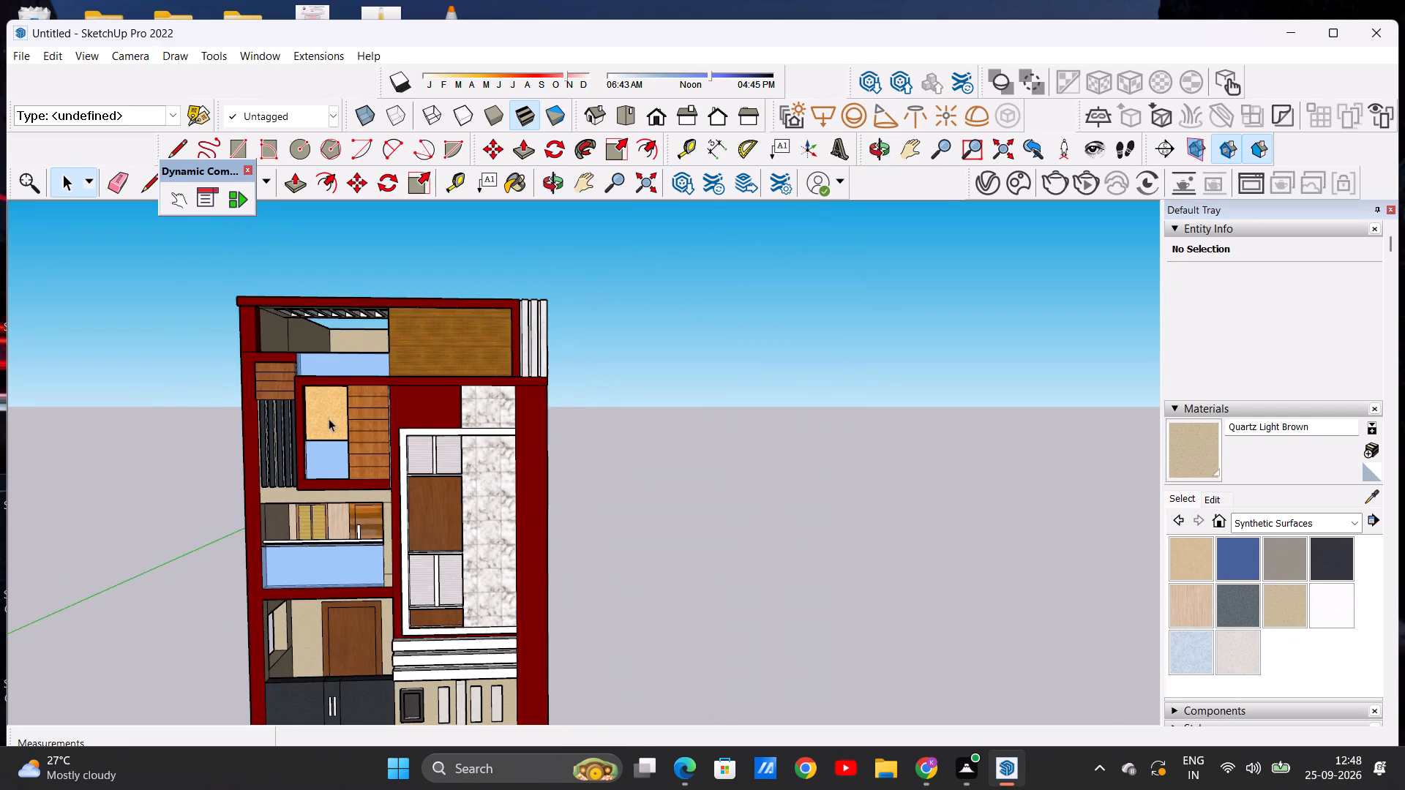
{"action": "scroll", "coordinate": [329, 418], "scroll_direction": "down", "scroll_amount": 3}
{"action": "scroll", "coordinate": [416, 453], "scroll_direction": "down", "scroll_amount": 2}
{"action": "scroll", "coordinate": [348, 369], "scroll_direction": "up", "scroll_amount": 4}
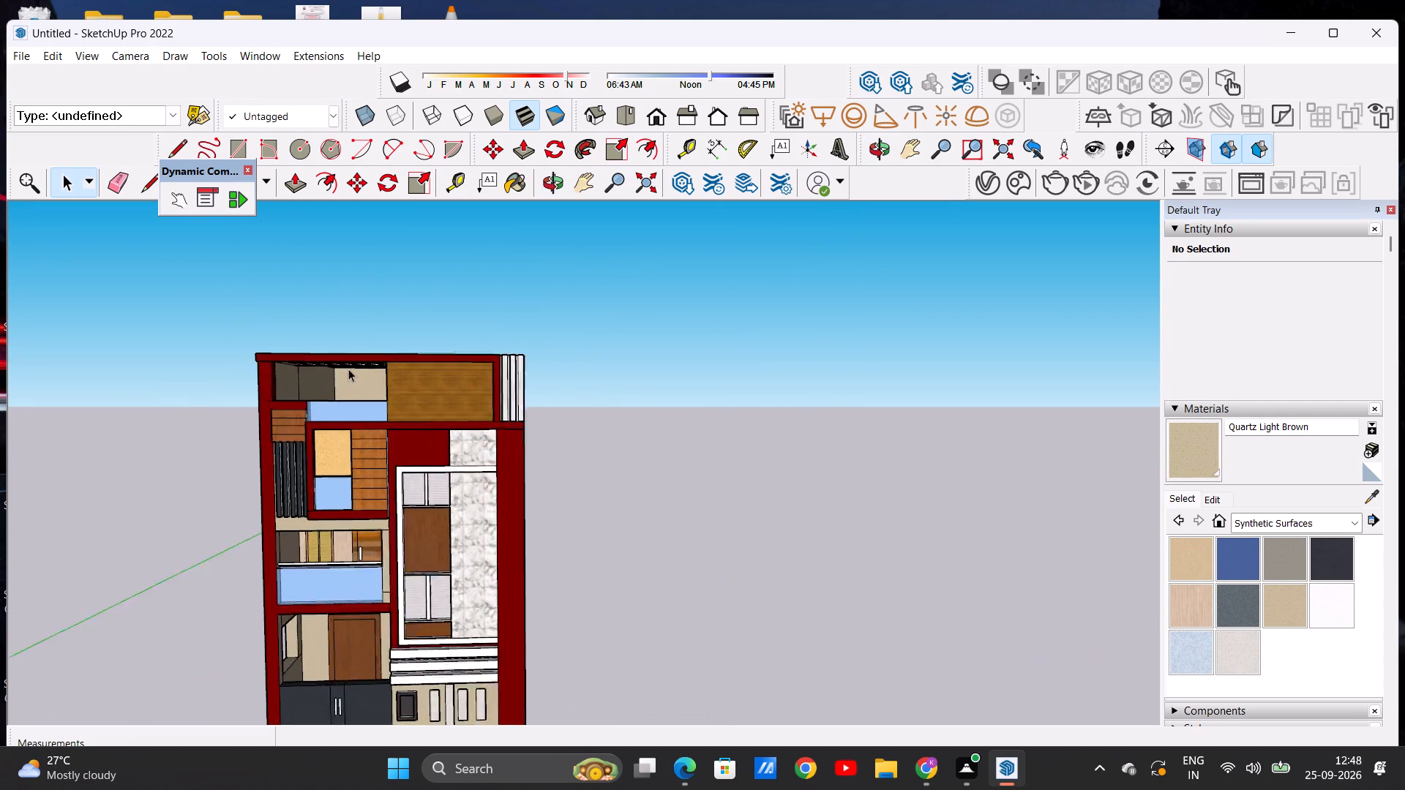
{"action": "scroll", "coordinate": [348, 369], "scroll_direction": "up", "scroll_amount": 2}
{"action": "middle_click_drag", "start_coordinate": [337, 383], "coordinate": [389, 396]}
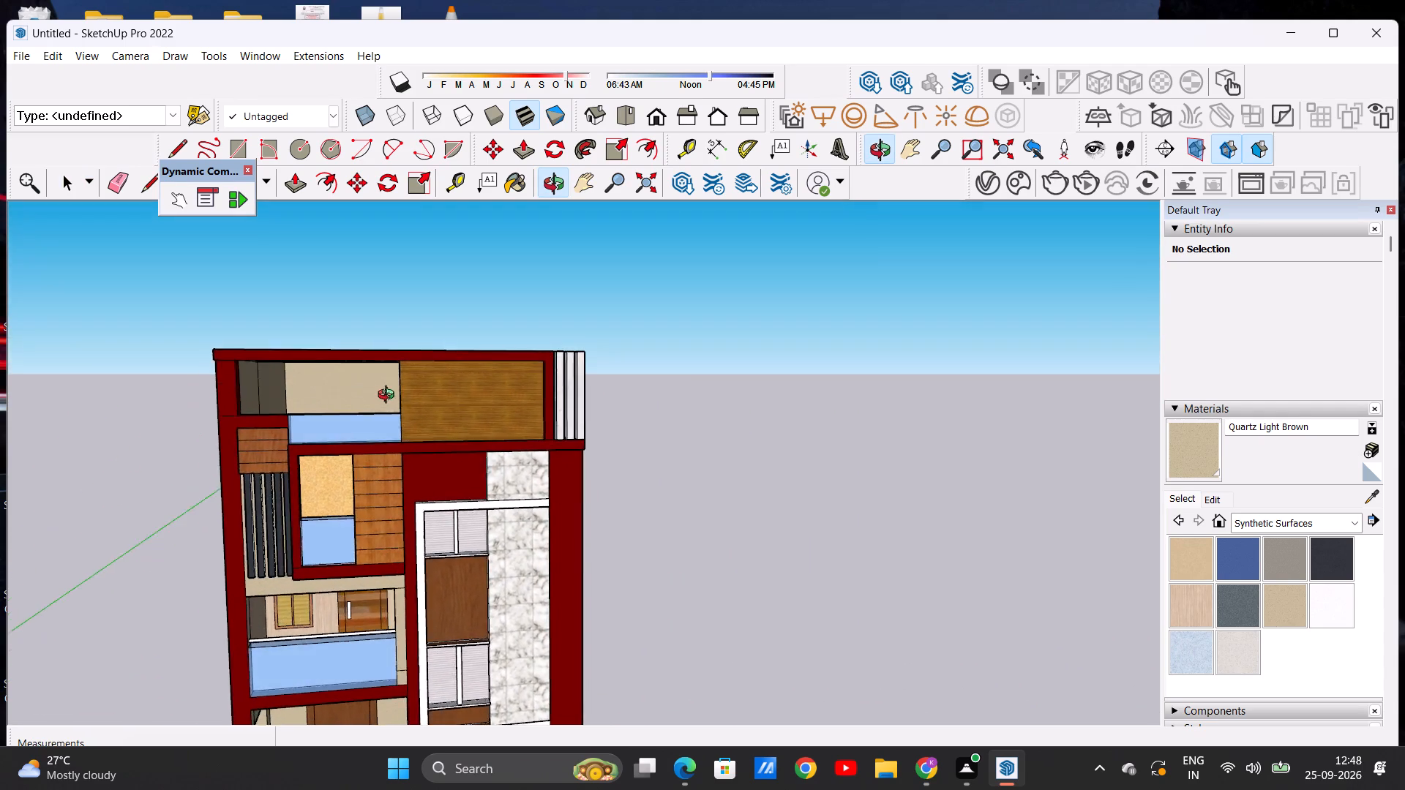
{"action": "middle_click_drag", "start_coordinate": [389, 396], "coordinate": [376, 407]}
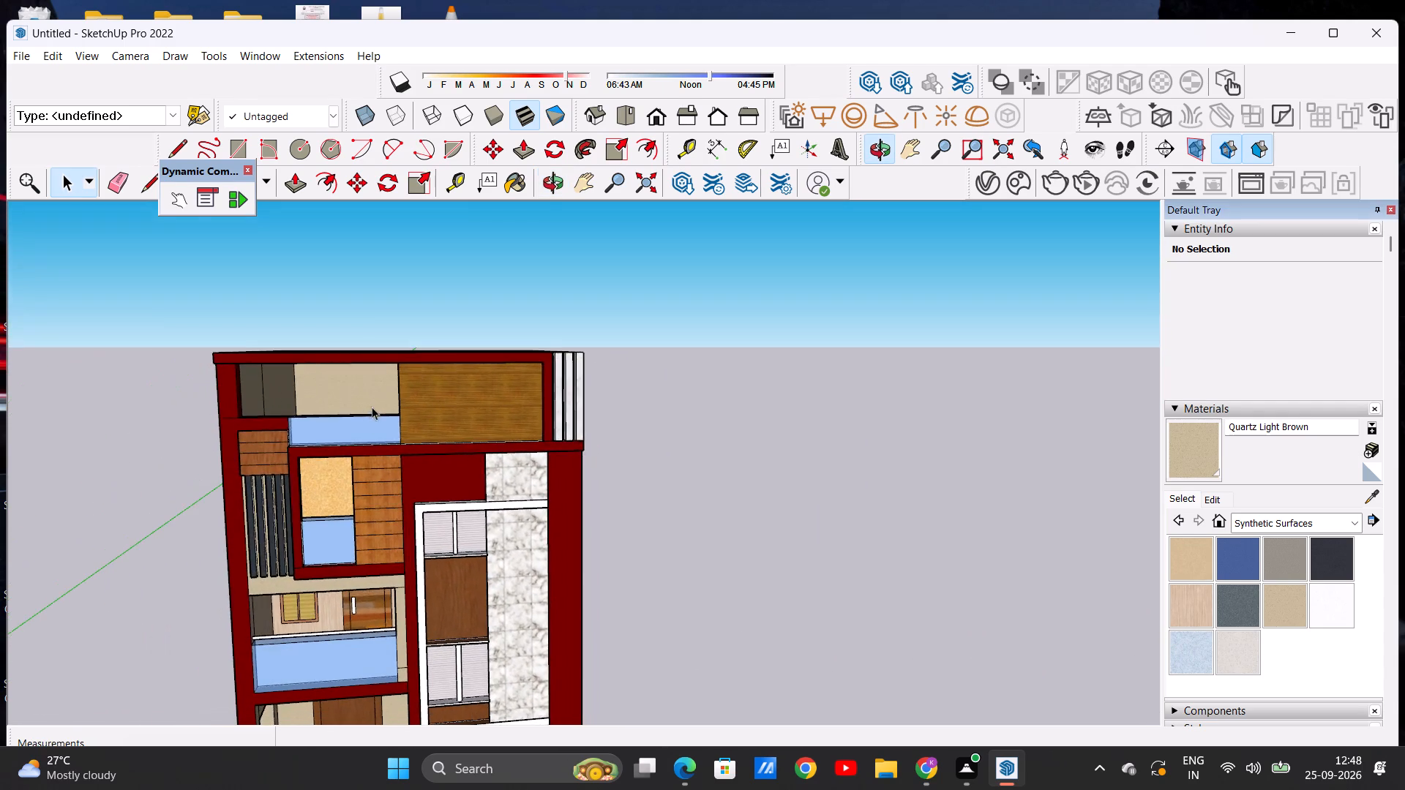
{"action": "scroll", "coordinate": [337, 406], "scroll_direction": "down", "scroll_amount": 7}
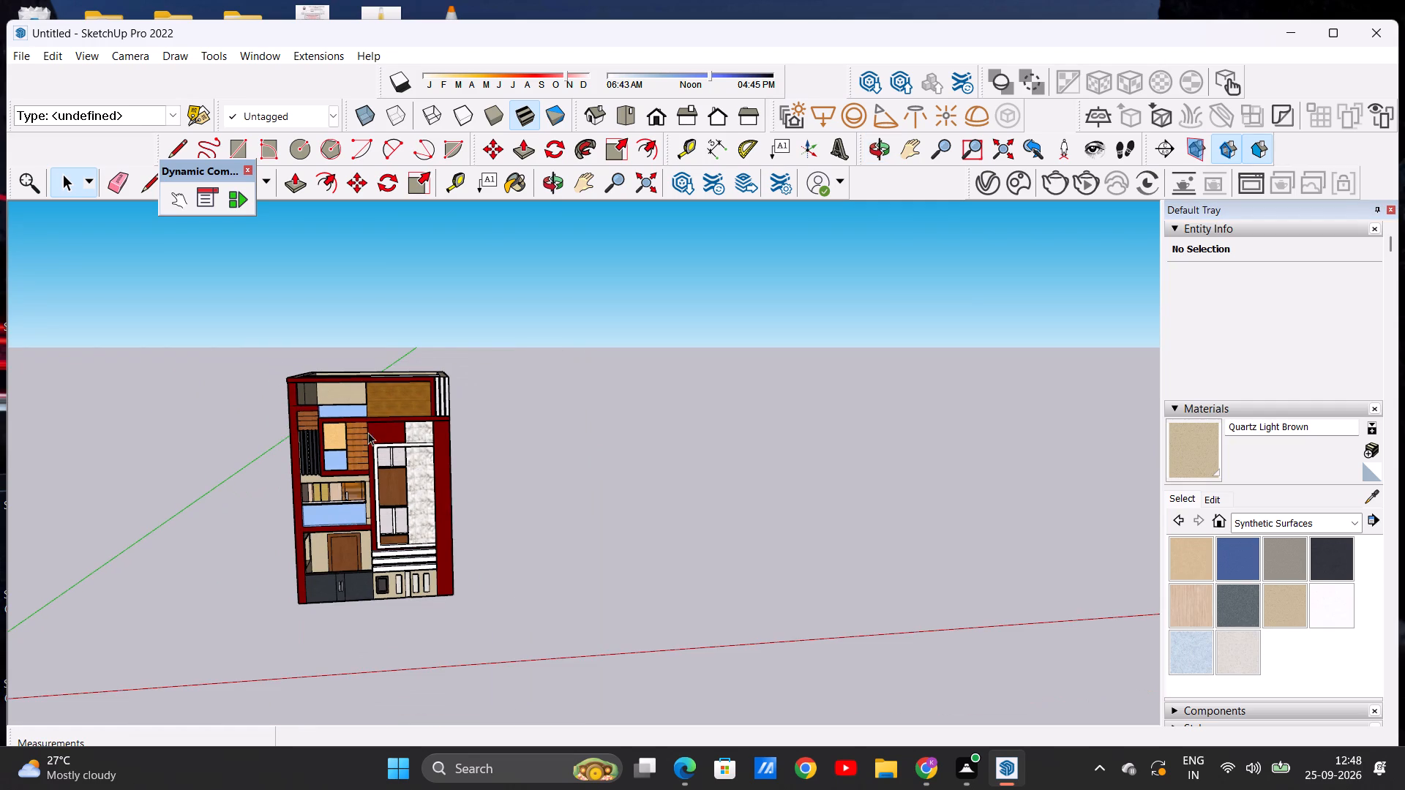
{"action": "scroll", "coordinate": [428, 519], "scroll_direction": "up", "scroll_amount": 11}
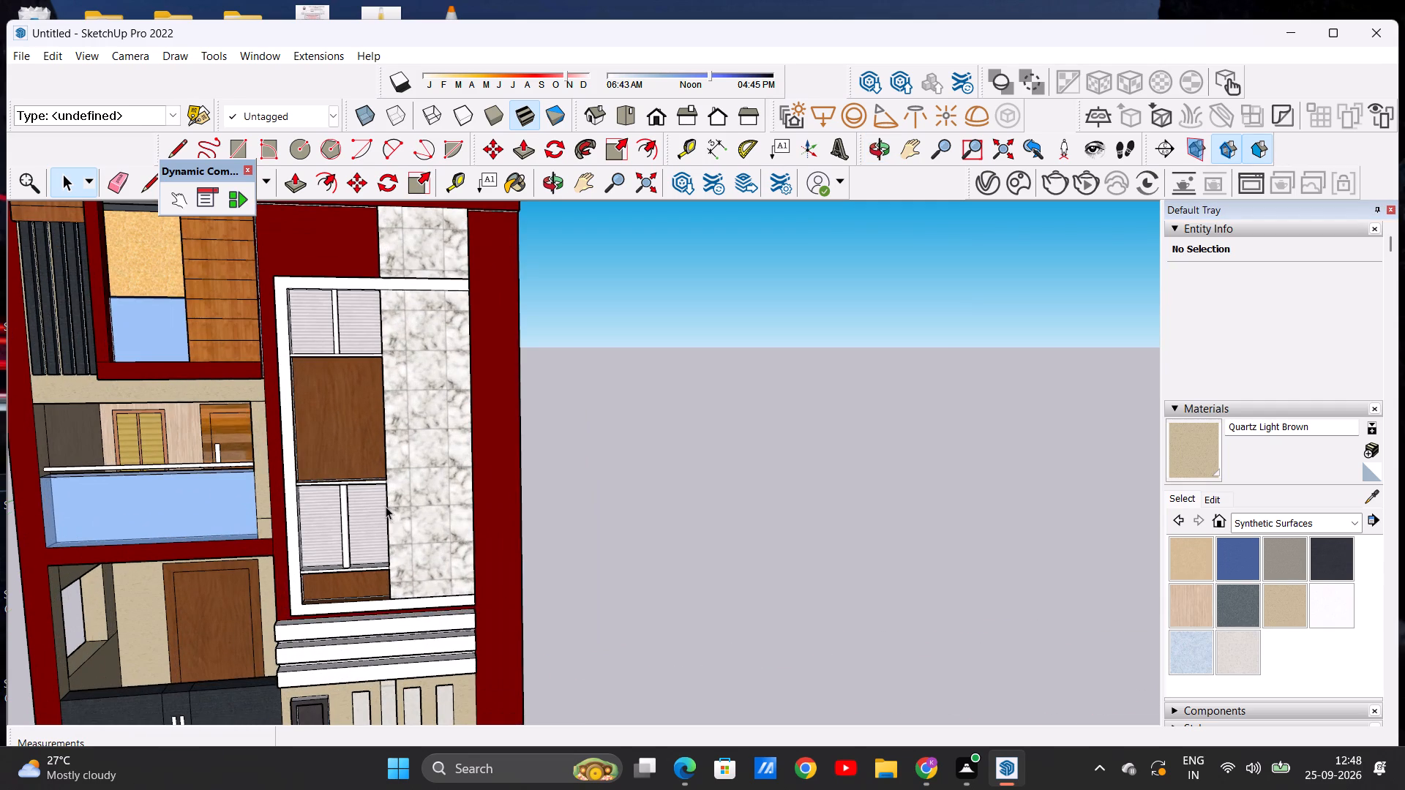
{"action": "scroll", "coordinate": [394, 500], "scroll_direction": "down", "scroll_amount": 10}
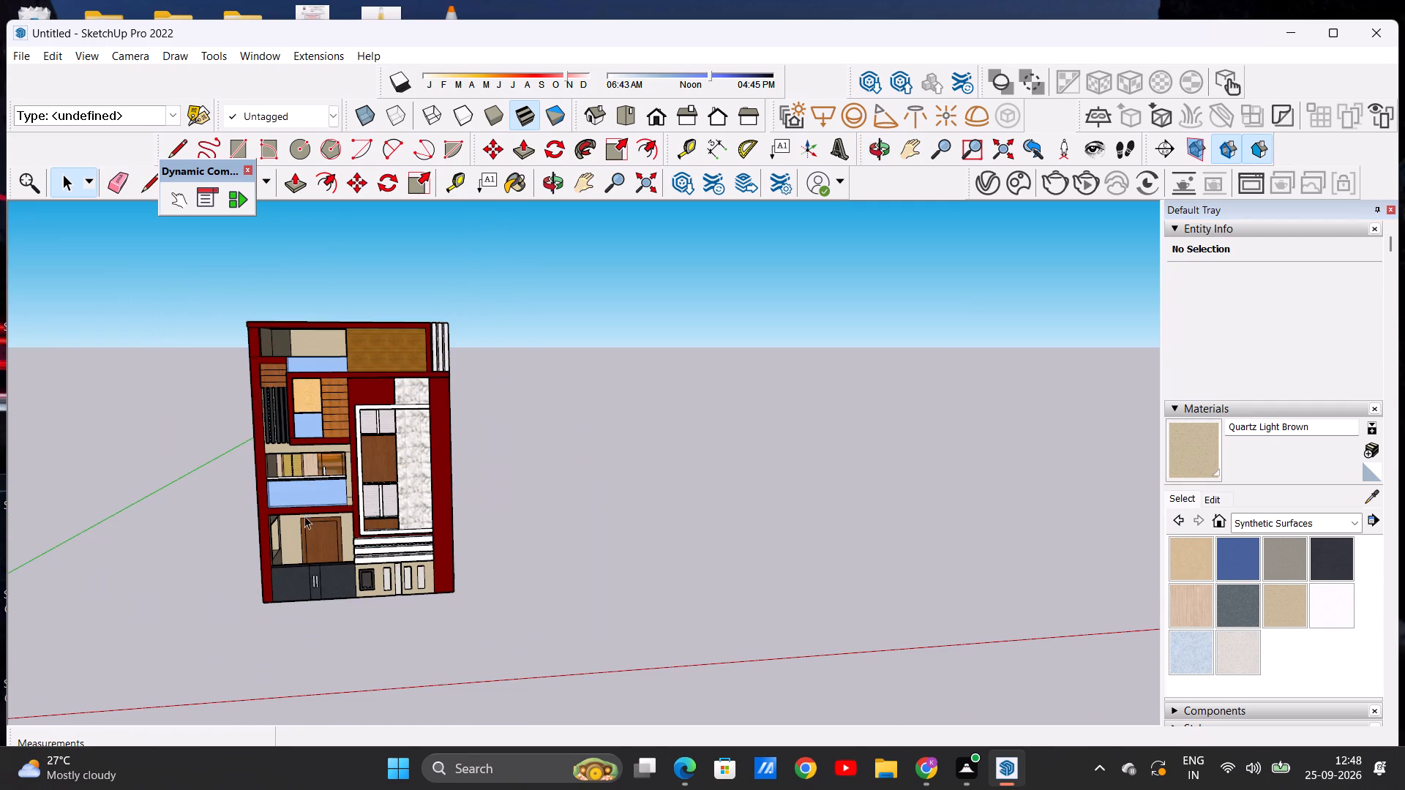
Paint the white inner side wall of the middle-floor balcony, beside the wood-clad back wall, with Quartz Light Brown.
{"action": "middle_click_drag", "start_coordinate": [304, 516], "coordinate": [608, 519]}
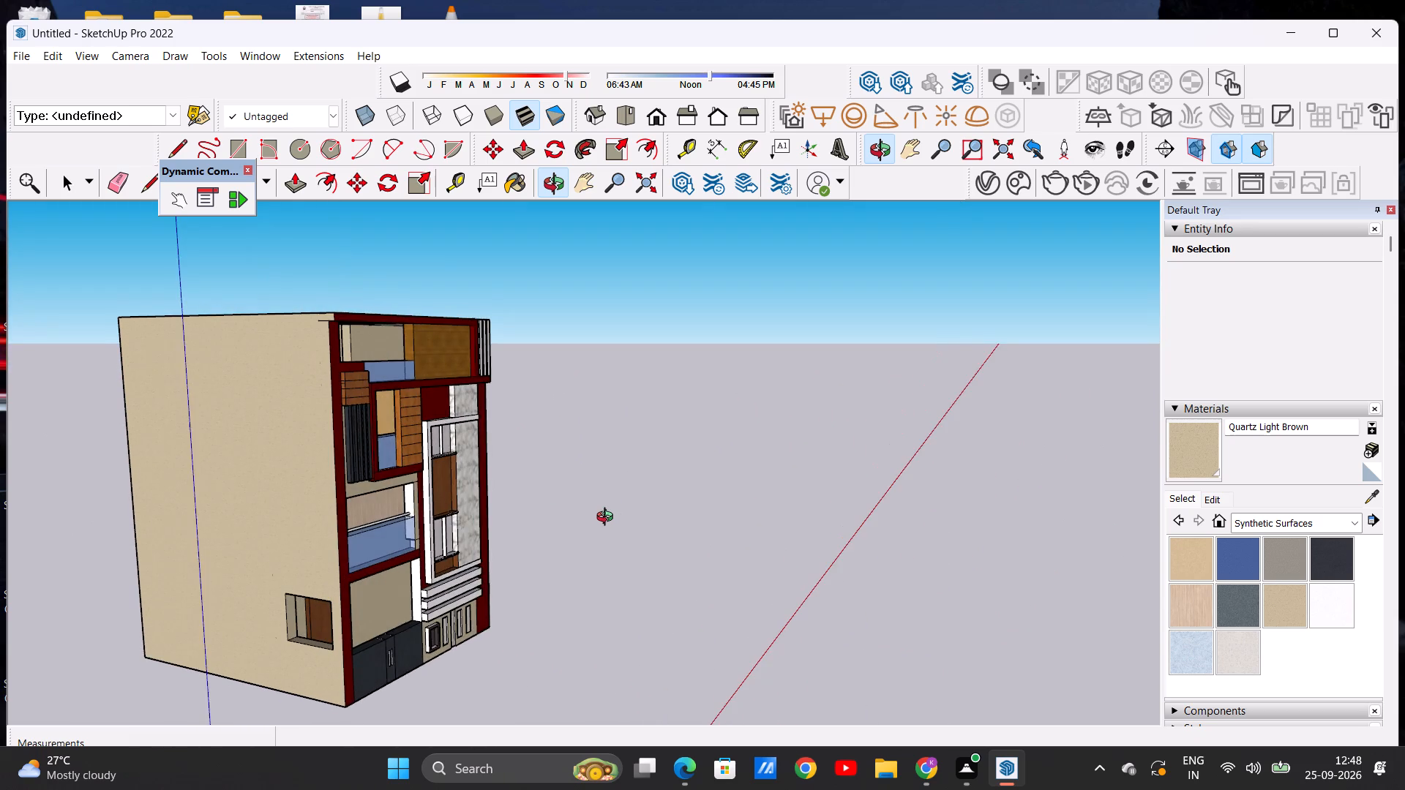
{"action": "middle_click_drag", "start_coordinate": [608, 519], "coordinate": [610, 504]}
{"action": "scroll", "coordinate": [410, 503], "scroll_direction": "up", "scroll_amount": 7}
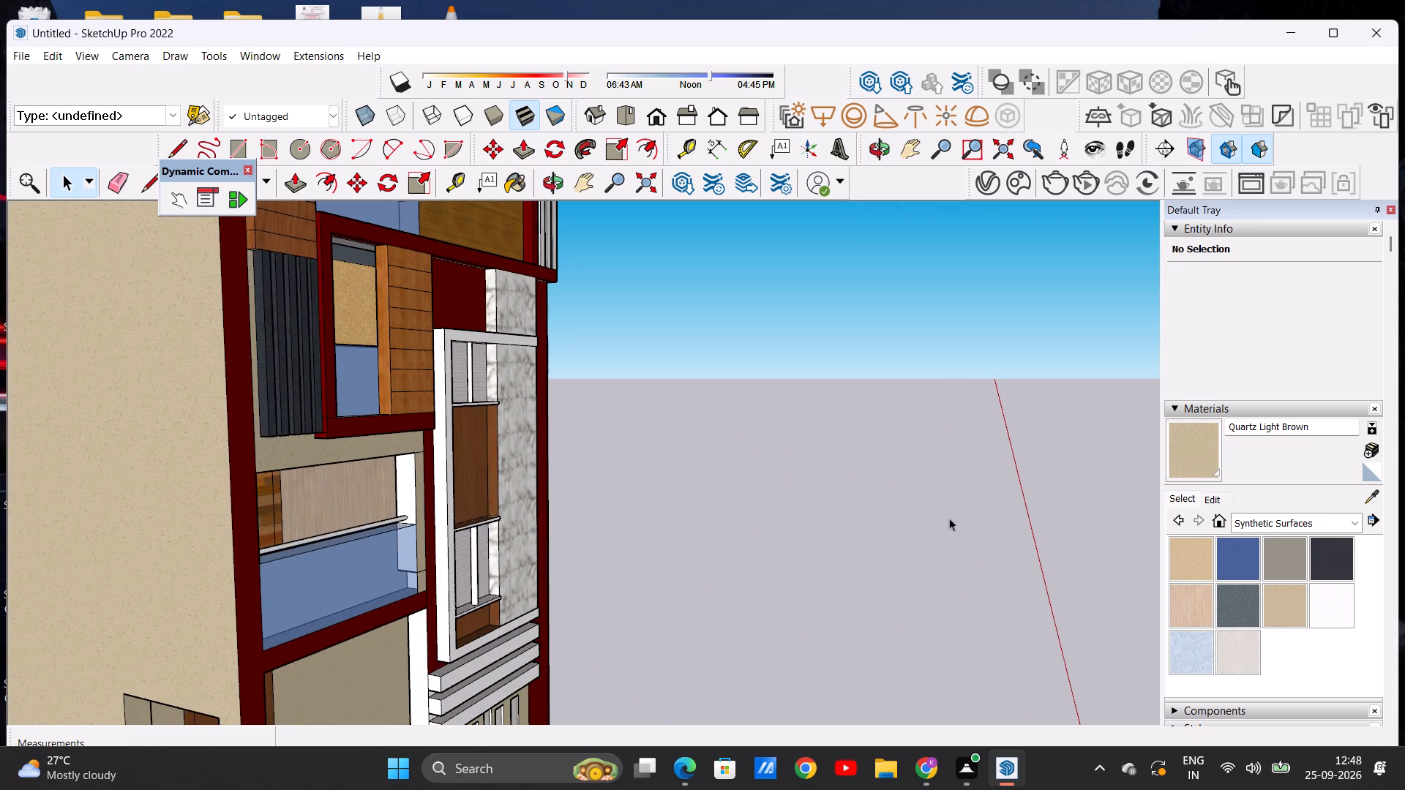
{"action": "left_click", "coordinate": [1286, 598]}
{"action": "scroll", "coordinate": [405, 463], "scroll_direction": "up", "scroll_amount": 5}
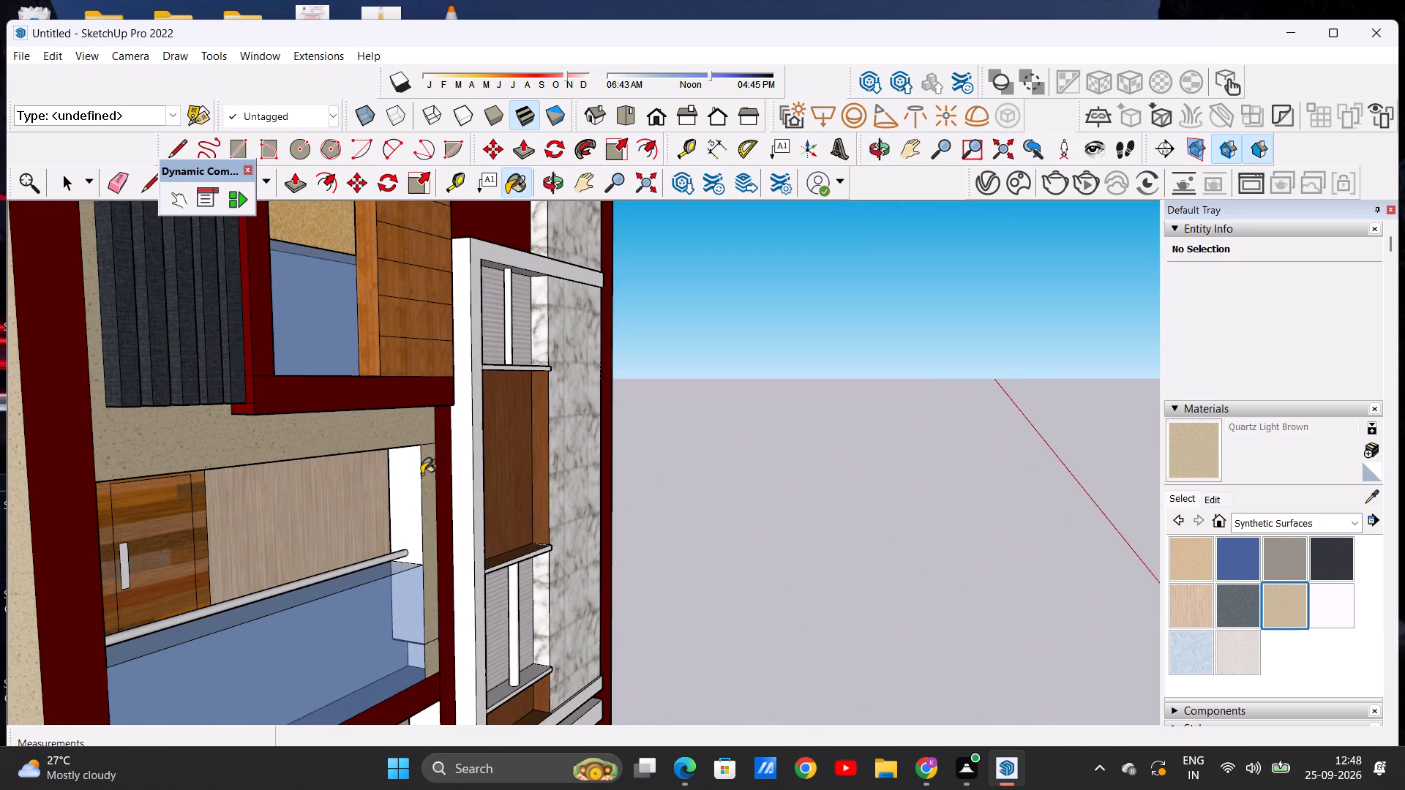
{"action": "left_click", "coordinate": [404, 494]}
{"action": "scroll", "coordinate": [411, 495], "scroll_direction": "down", "scroll_amount": 4}
{"action": "scroll", "coordinate": [446, 508], "scroll_direction": "up", "scroll_amount": 5}
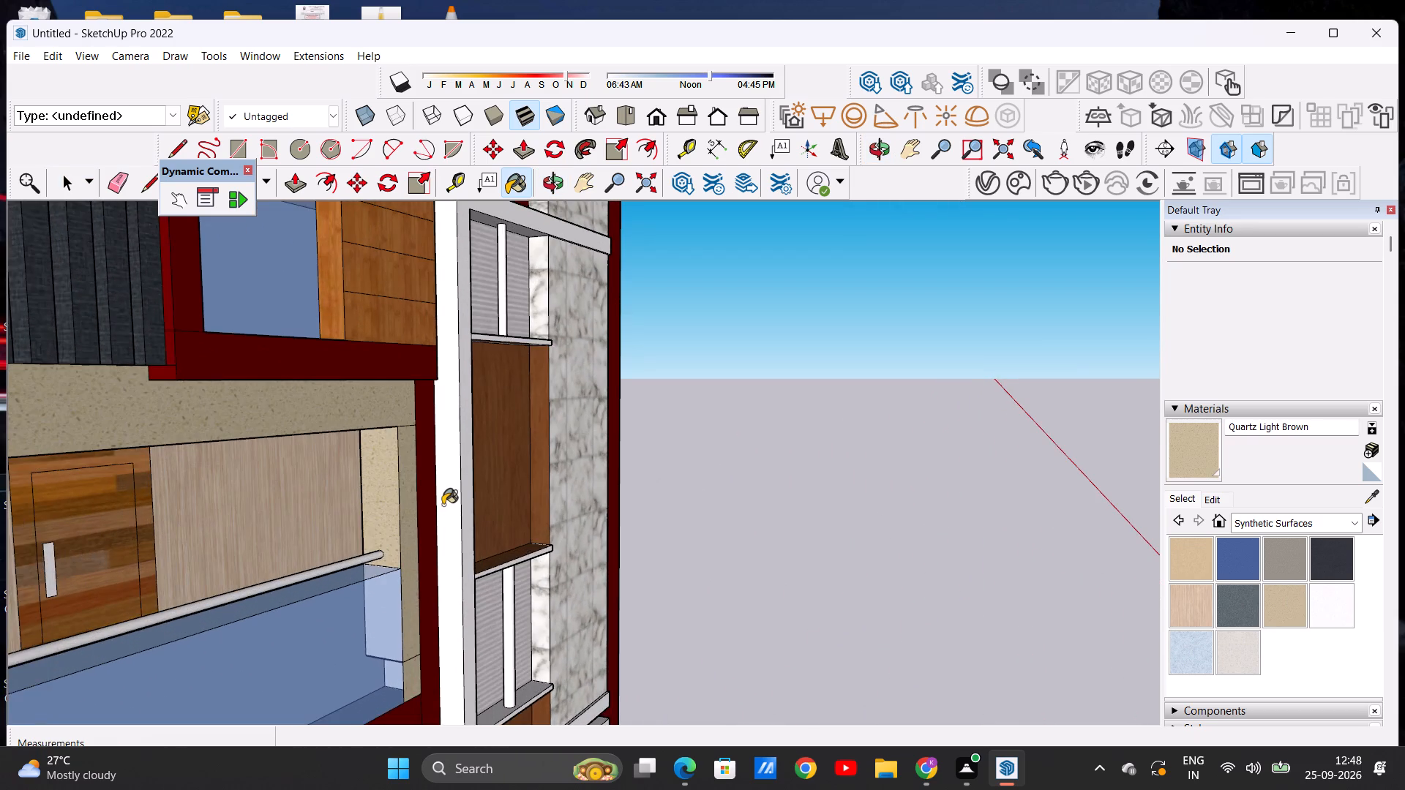
{"action": "scroll", "coordinate": [441, 494], "scroll_direction": "down", "scroll_amount": 5}
{"action": "scroll", "coordinate": [438, 483], "scroll_direction": "up", "scroll_amount": 6}
{"action": "scroll", "coordinate": [408, 464], "scroll_direction": "down", "scroll_amount": 13}
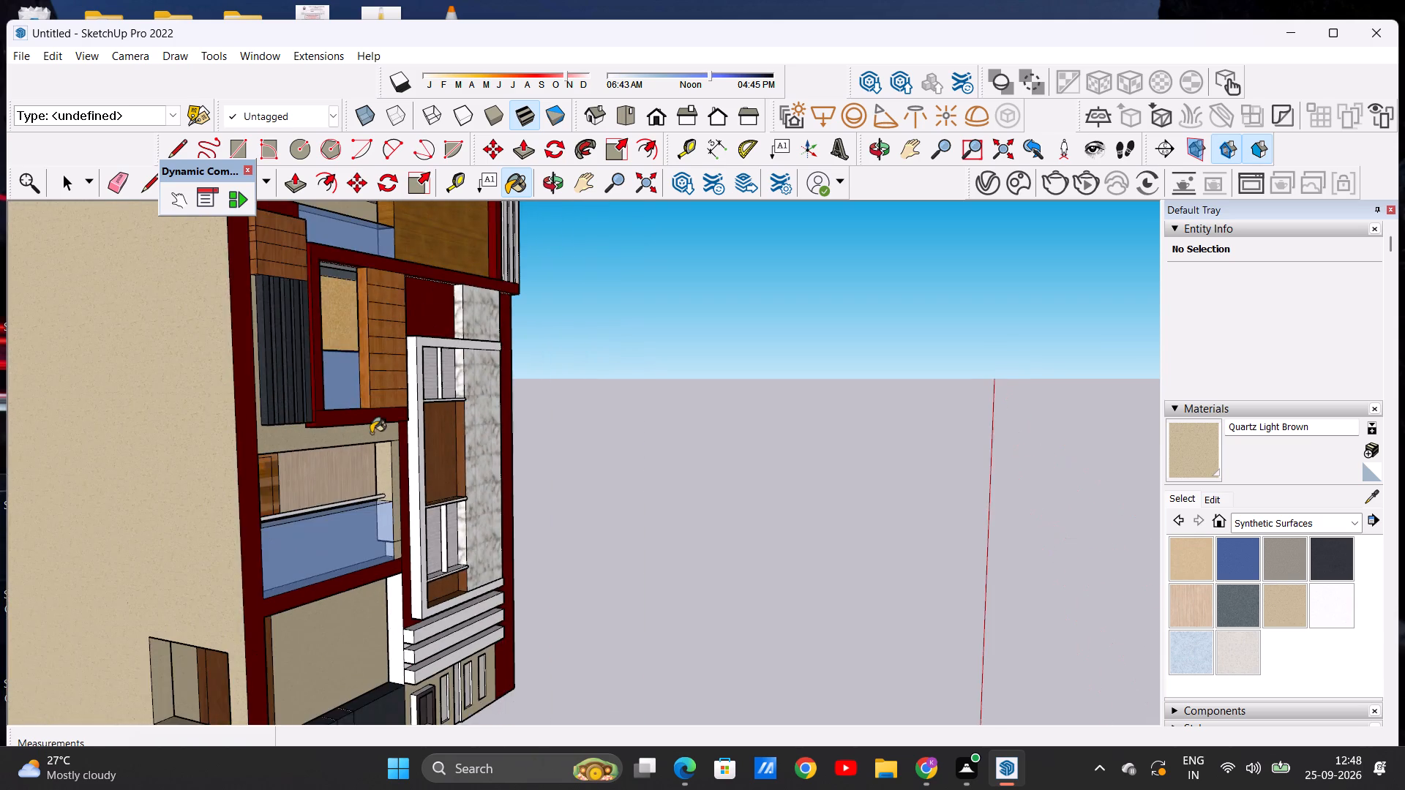
Paint the white inner side wall of the ground-floor entrance bay with Quartz Light Brown.
{"action": "scroll", "coordinate": [237, 495], "scroll_direction": "up", "scroll_amount": 1}
{"action": "scroll", "coordinate": [372, 612], "scroll_direction": "up", "scroll_amount": 8}
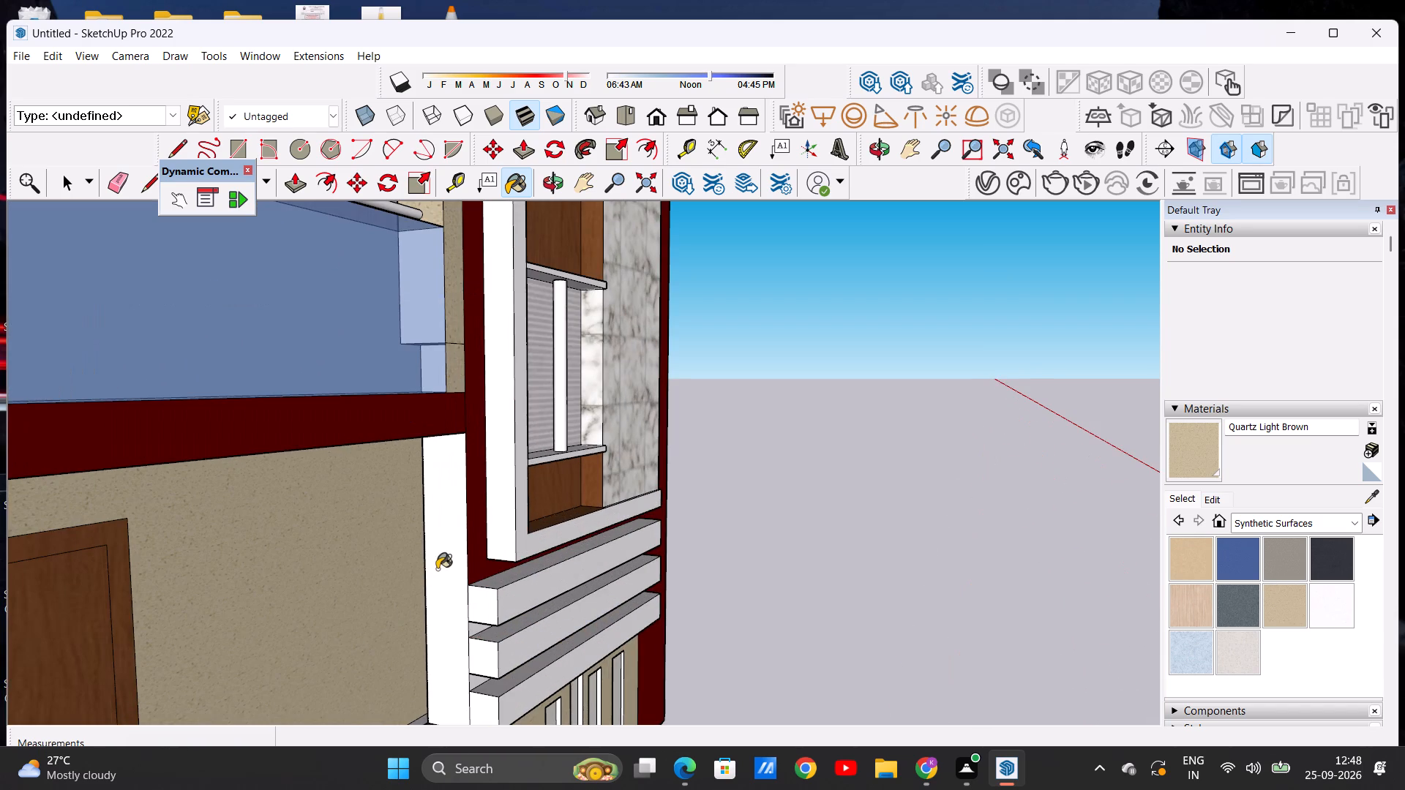
{"action": "left_click", "coordinate": [437, 569]}
{"action": "scroll", "coordinate": [389, 542], "scroll_direction": "down", "scroll_amount": 11}
Paint the front faces of the three horizontal bands below the large framed window with Color A02.
{"action": "middle_click_drag", "start_coordinate": [459, 571], "coordinate": [102, 557]}
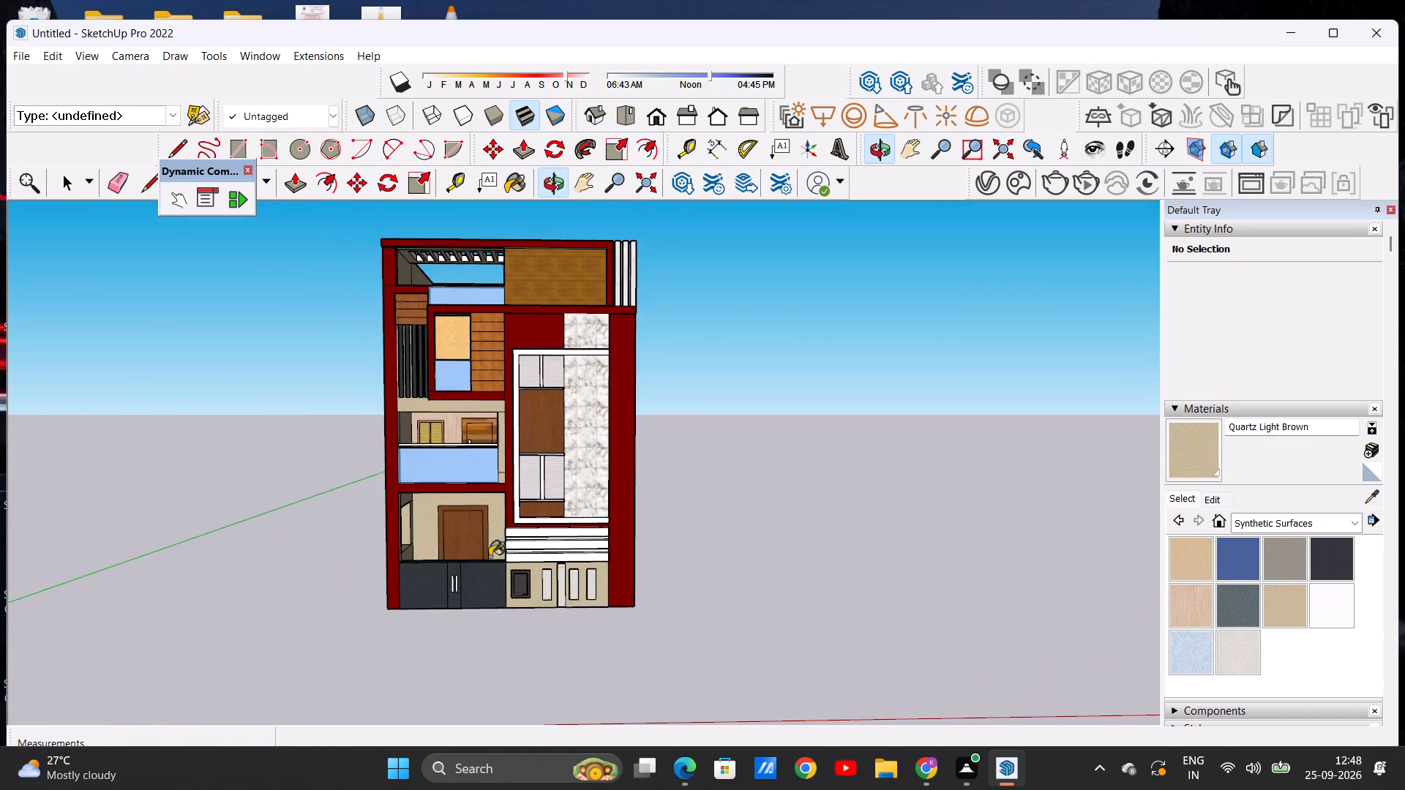
{"action": "scroll", "coordinate": [505, 555], "scroll_direction": "up", "scroll_amount": 6}
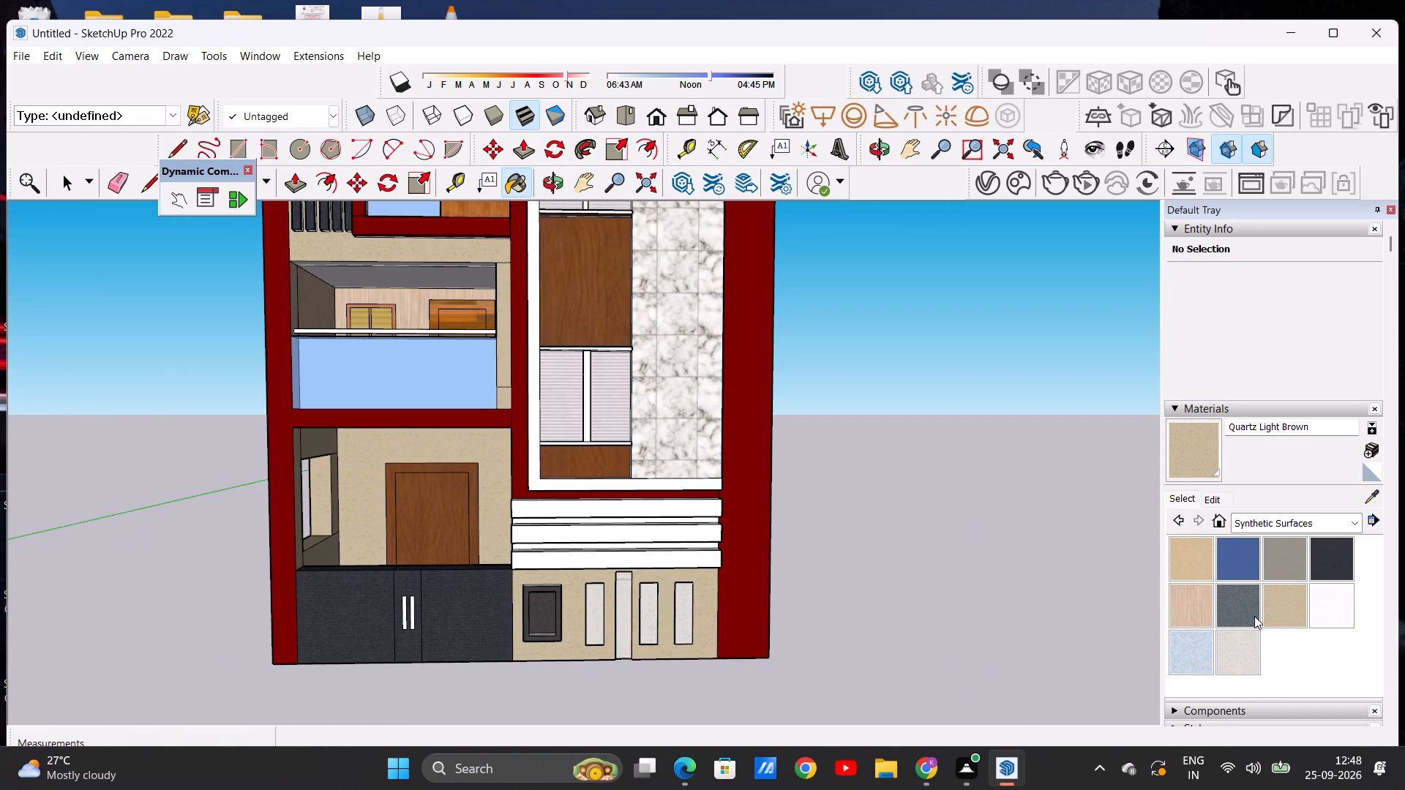
{"action": "left_click", "coordinate": [1356, 520]}
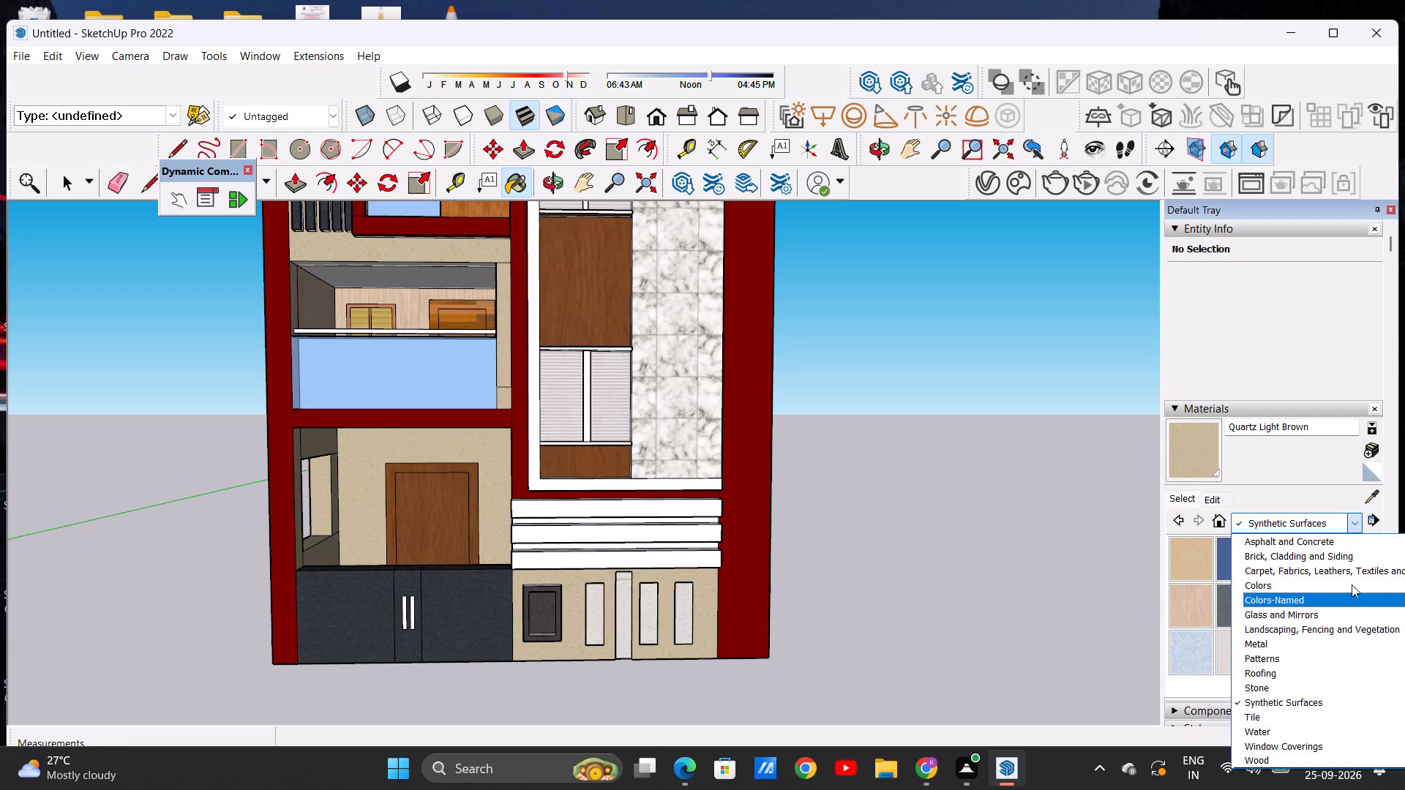
{"action": "left_click", "coordinate": [1352, 582]}
{"action": "left_click", "coordinate": [1183, 544]}
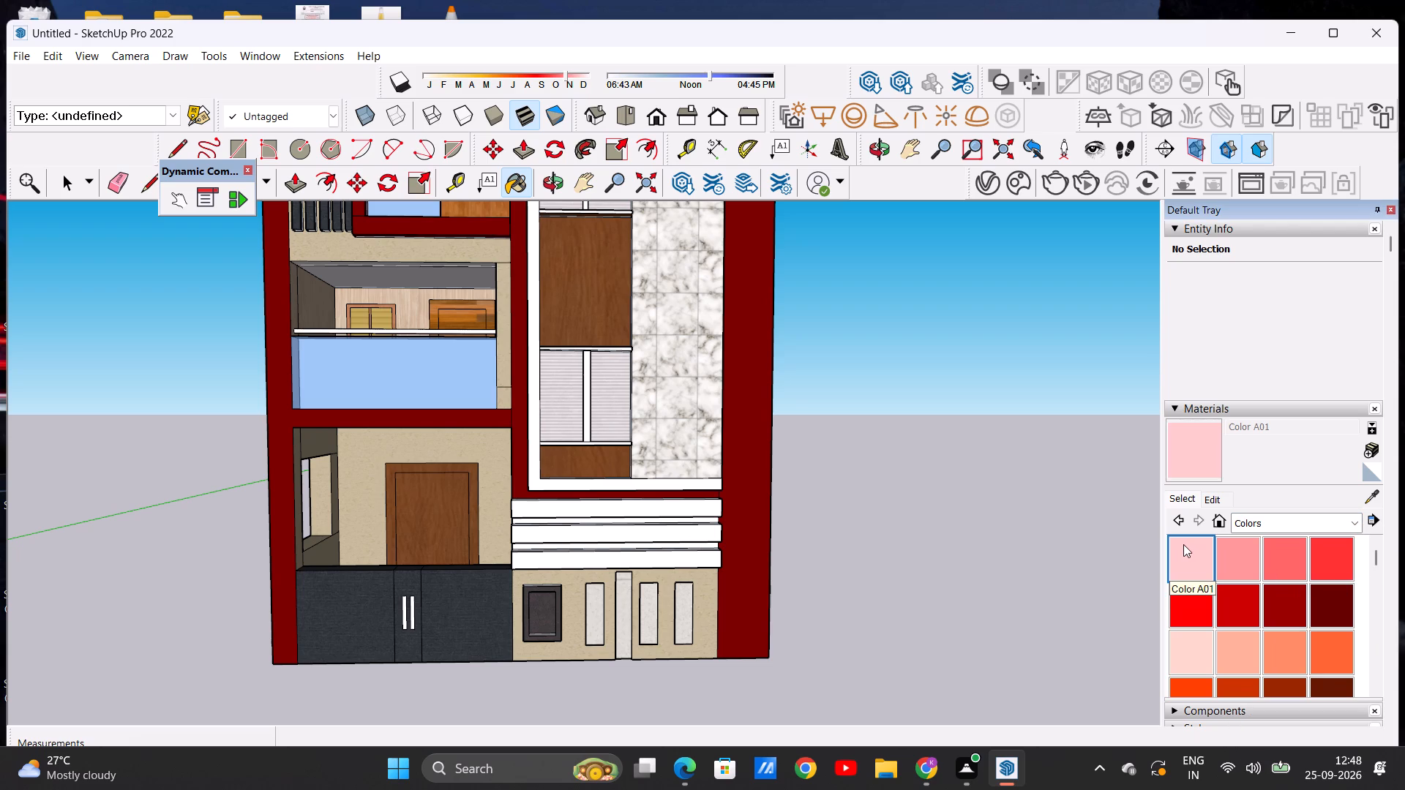
{"action": "left_click", "coordinate": [1234, 554]}
{"action": "scroll", "coordinate": [610, 549], "scroll_direction": "up", "scroll_amount": 5}
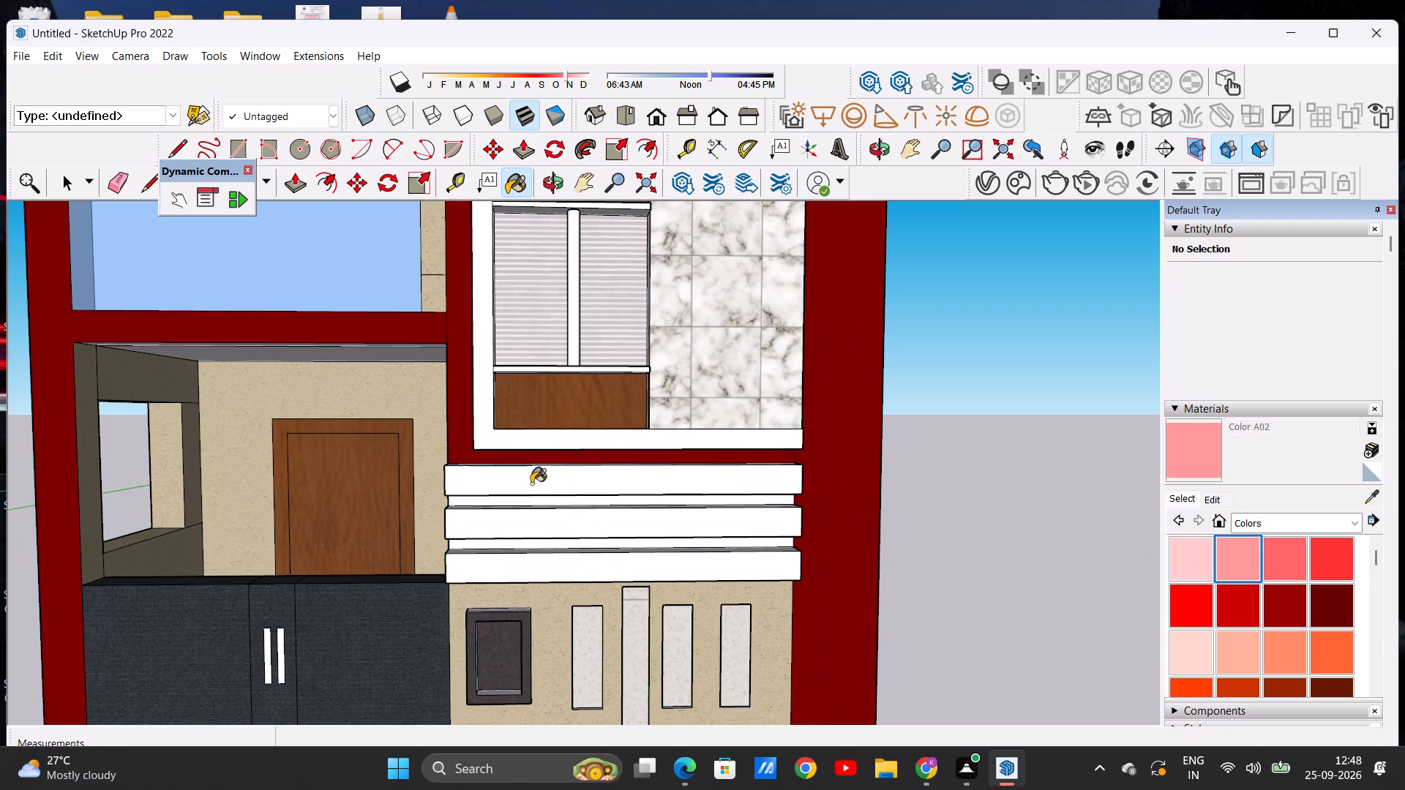
{"action": "left_click", "coordinate": [531, 483]}
{"action": "left_click", "coordinate": [535, 524]}
{"action": "left_click", "coordinate": [544, 573]}
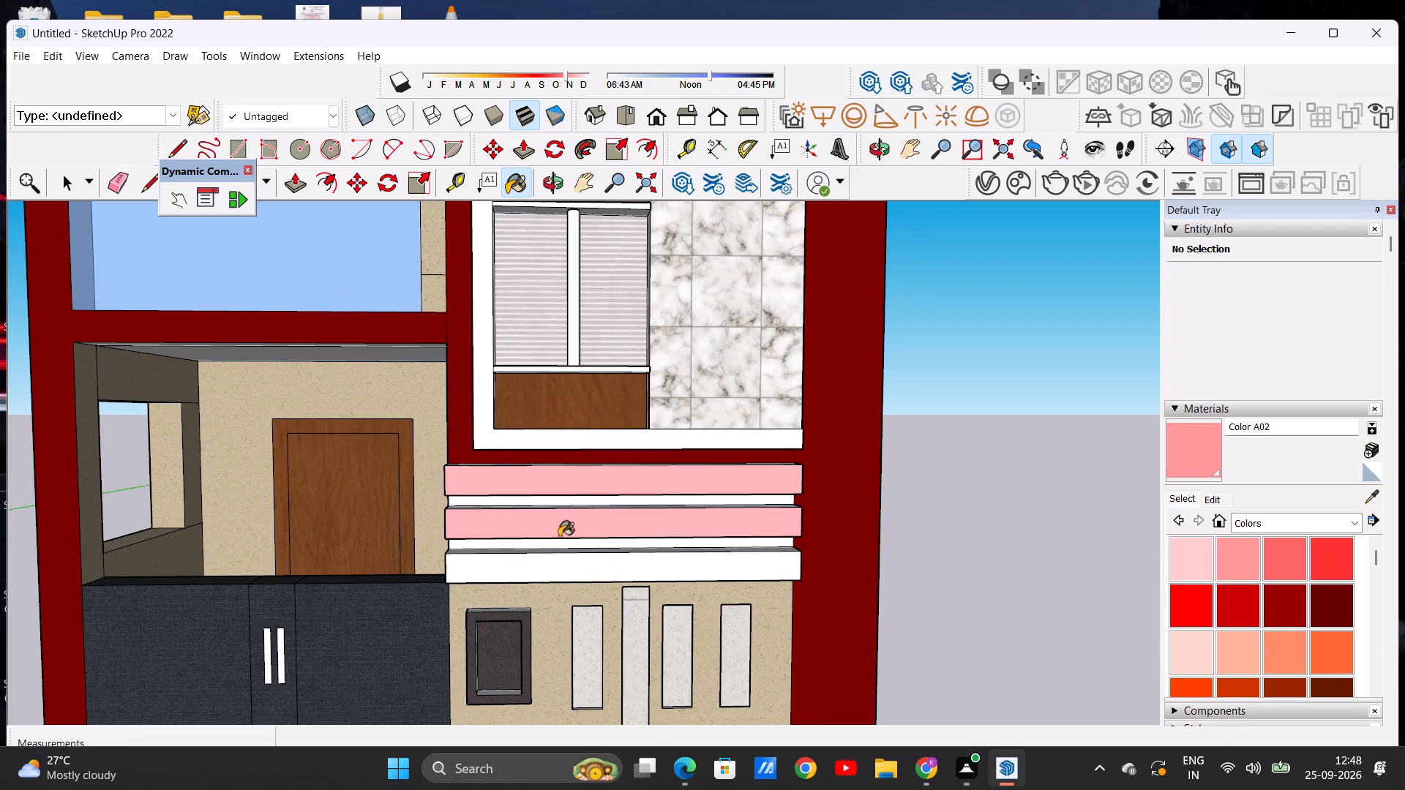
Paint the three horizontal bands' end faces on the entrance bay side with Color A02.
{"action": "scroll", "coordinate": [564, 530], "scroll_direction": "down", "scroll_amount": 14}
{"action": "middle_click_drag", "start_coordinate": [495, 518], "coordinate": [634, 533]}
{"action": "scroll", "coordinate": [577, 519], "scroll_direction": "up", "scroll_amount": 4}
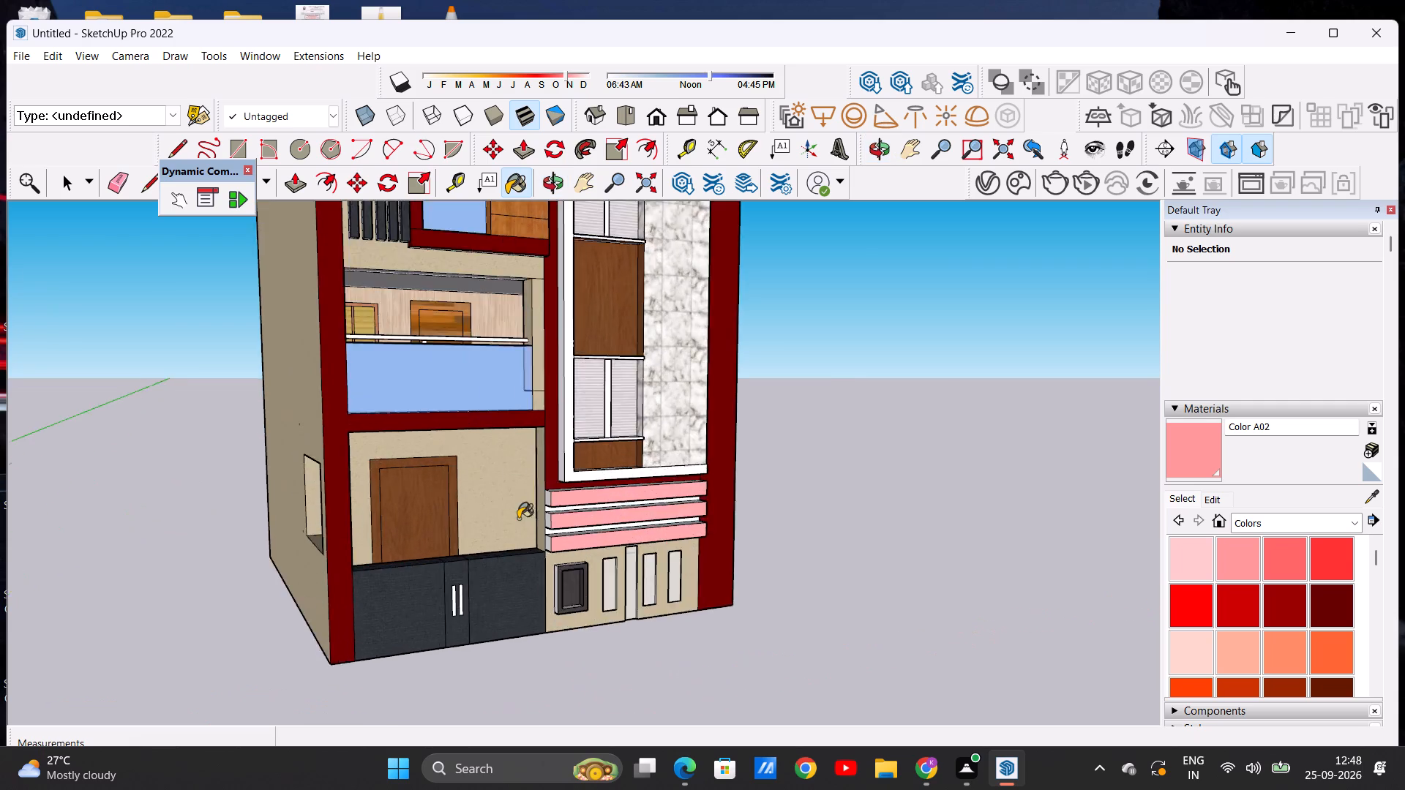
{"action": "scroll", "coordinate": [518, 519], "scroll_direction": "up", "scroll_amount": 8}
{"action": "left_click", "coordinate": [571, 478]}
{"action": "left_click", "coordinate": [568, 519]}
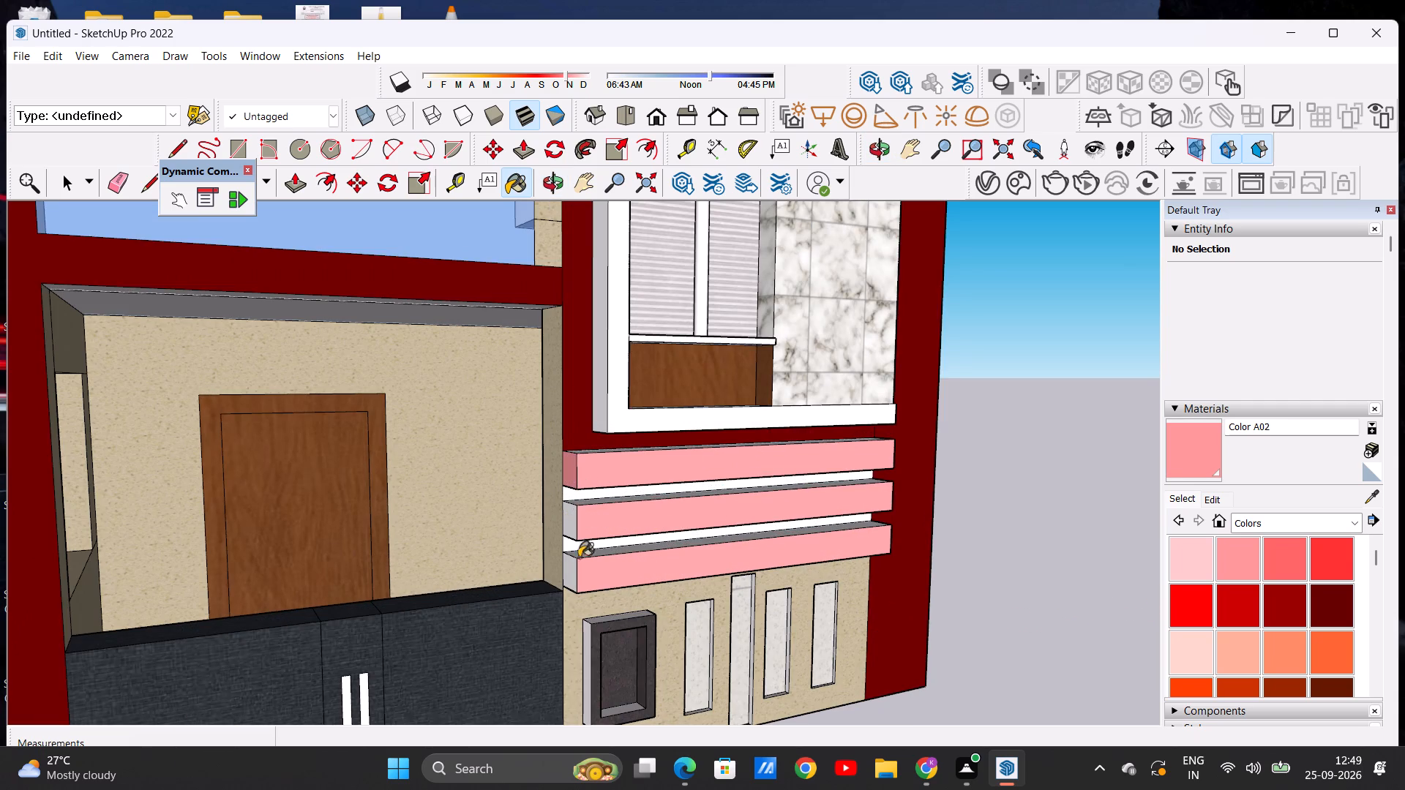
{"action": "left_click", "coordinate": [568, 569]}
Paint the three horizontal bands' opposite end faces, beside the wide dark red column, with Color A02.
{"action": "scroll", "coordinate": [615, 514], "scroll_direction": "down", "scroll_amount": 5}
{"action": "middle_click_drag", "start_coordinate": [724, 527], "coordinate": [358, 481]}
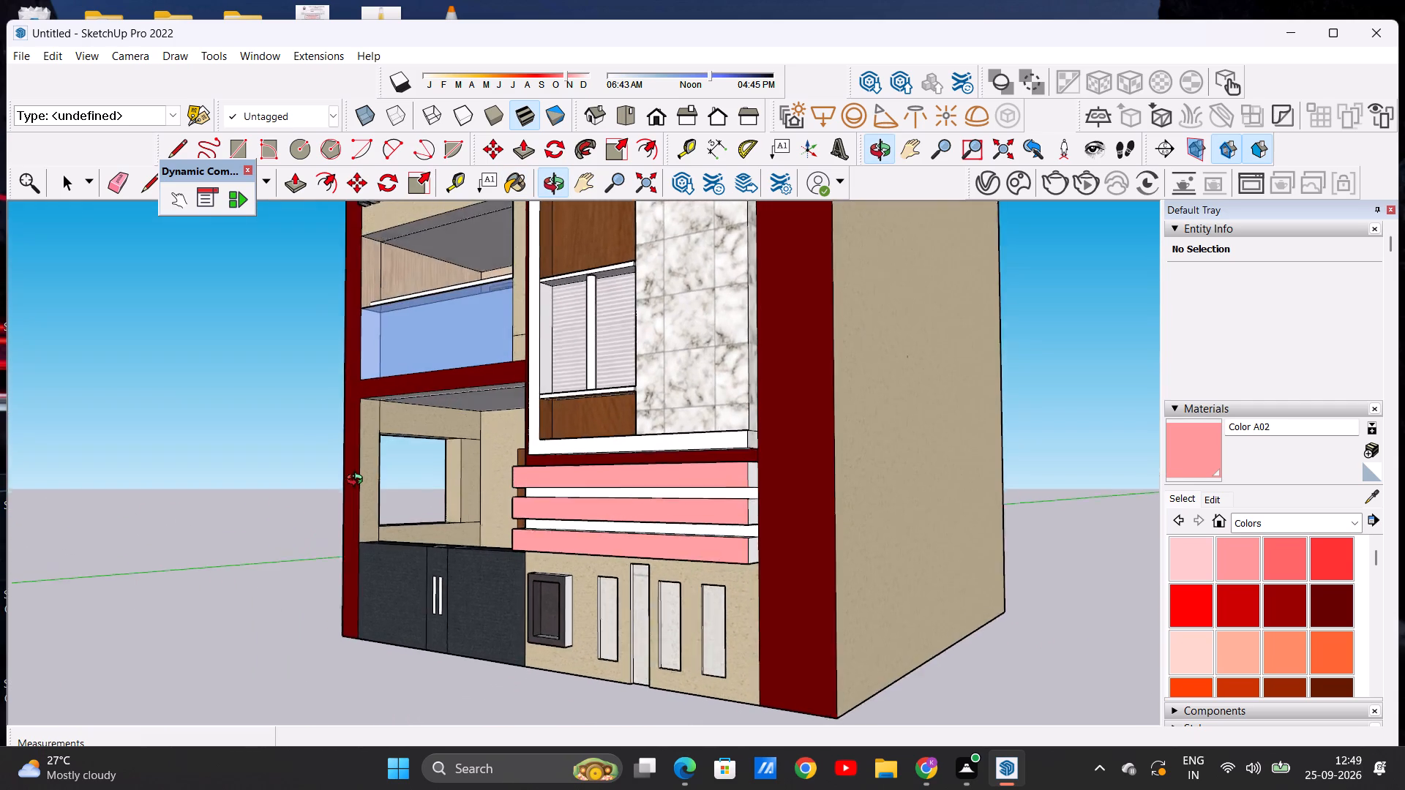
{"action": "middle_click_drag", "start_coordinate": [358, 481], "coordinate": [285, 484]}
{"action": "scroll", "coordinate": [730, 493], "scroll_direction": "up", "scroll_amount": 6}
{"action": "left_click", "coordinate": [679, 470]}
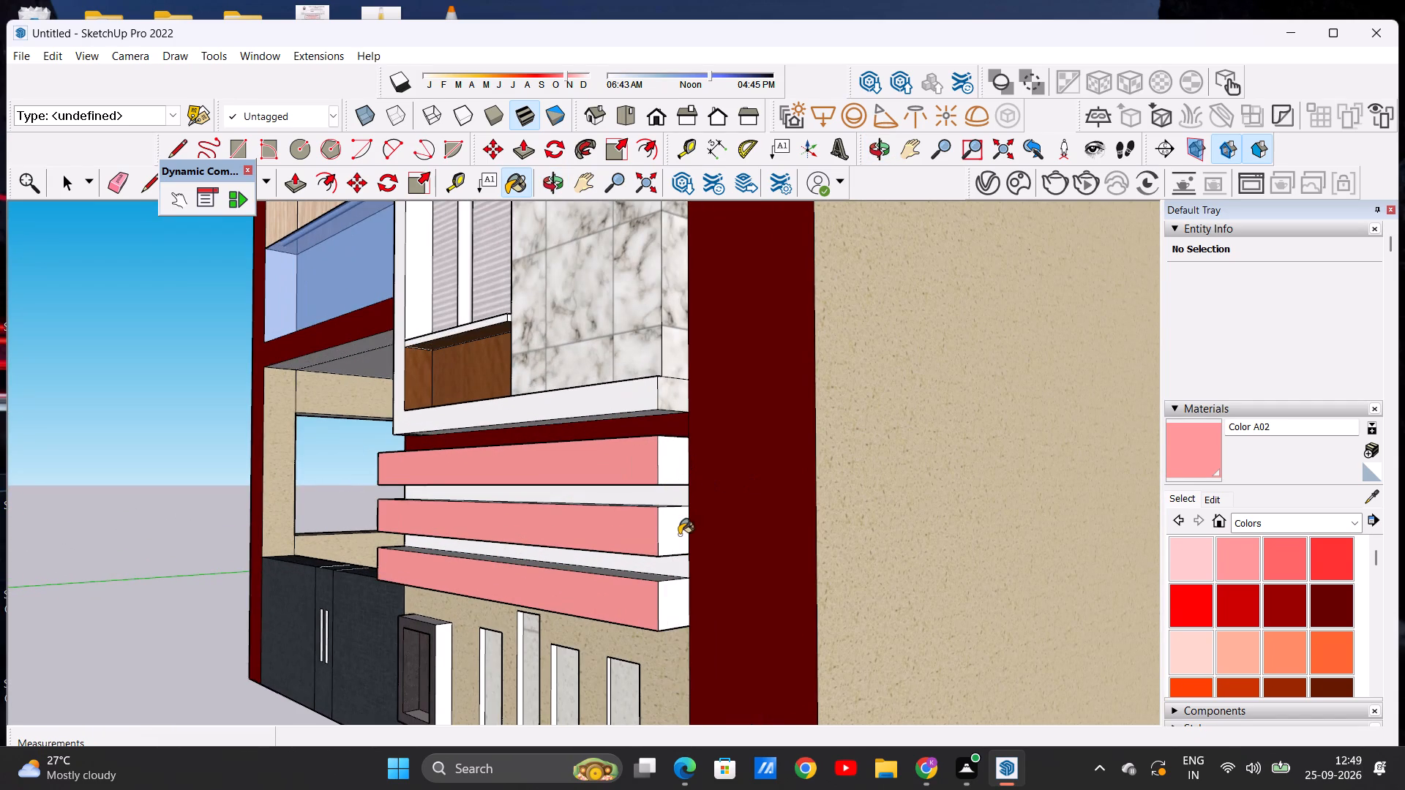
{"action": "left_click", "coordinate": [667, 535]}
{"action": "left_click", "coordinate": [675, 601]}
Paint the undersides of the three horizontal bands with Color A02.
{"action": "middle_click_drag", "start_coordinate": [591, 600], "coordinate": [721, 463]}
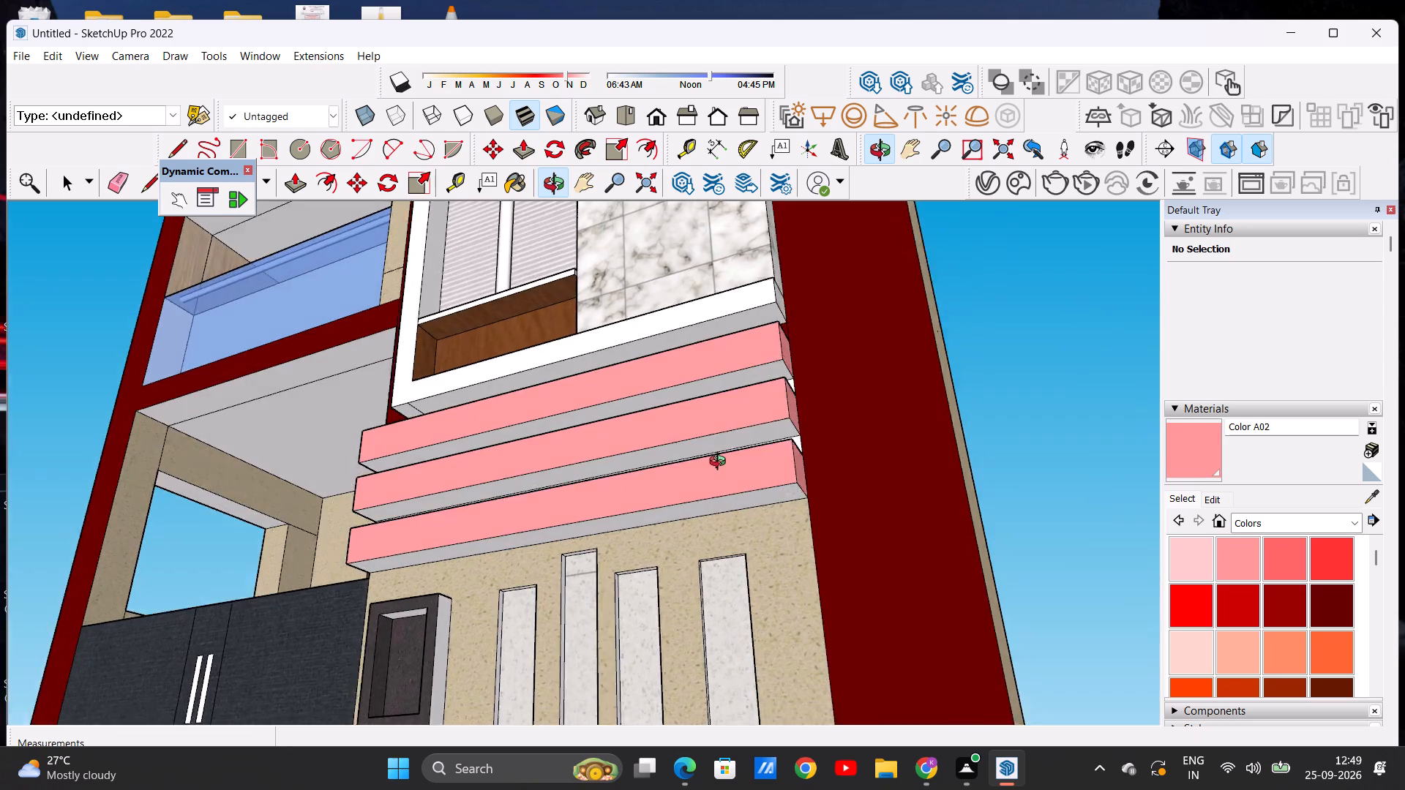
{"action": "middle_click_drag", "start_coordinate": [721, 463], "coordinate": [743, 449]}
{"action": "scroll", "coordinate": [706, 524], "scroll_direction": "up", "scroll_amount": 5}
{"action": "left_click", "coordinate": [678, 499]}
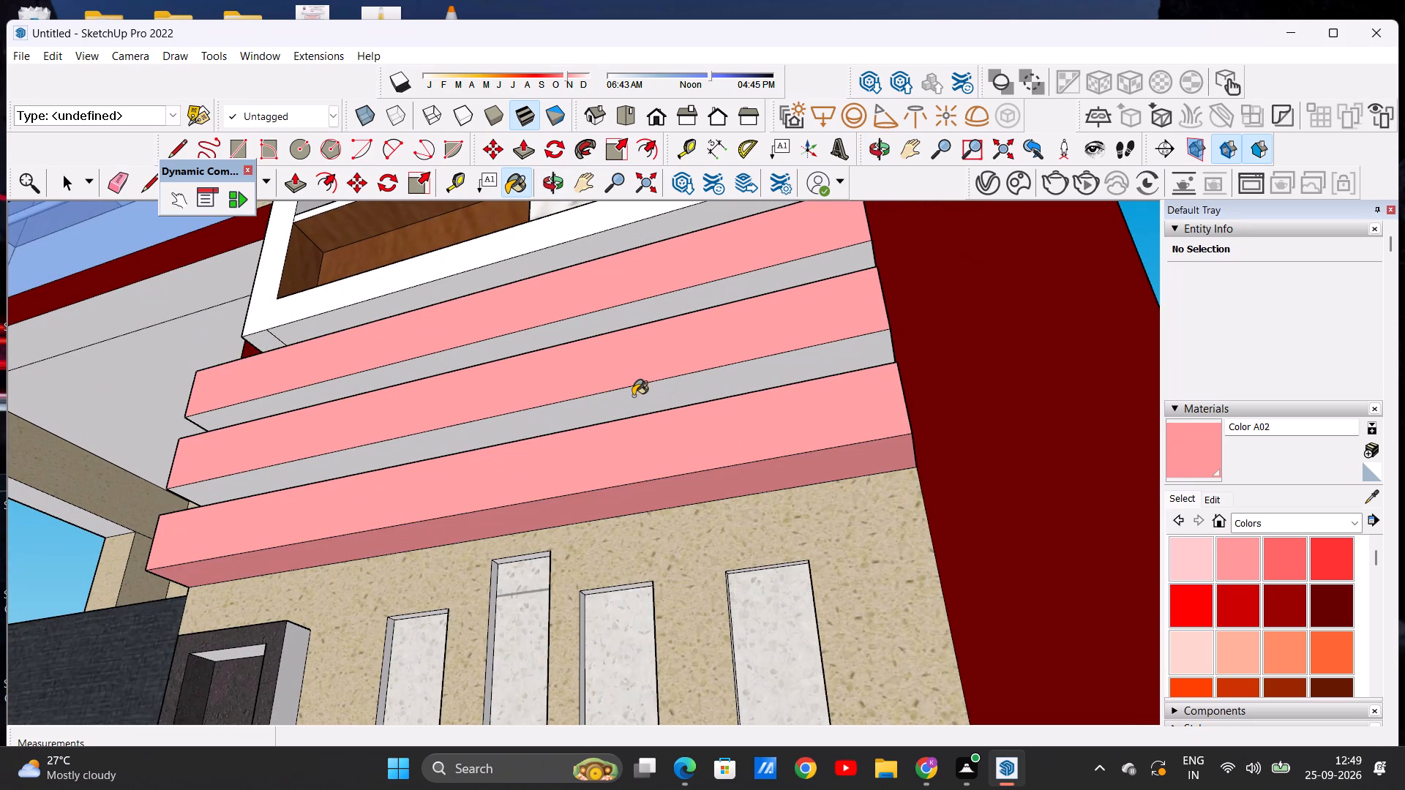
{"action": "left_click", "coordinate": [633, 396]}
{"action": "left_click", "coordinate": [647, 298]}
{"action": "left_click", "coordinate": [640, 307]}
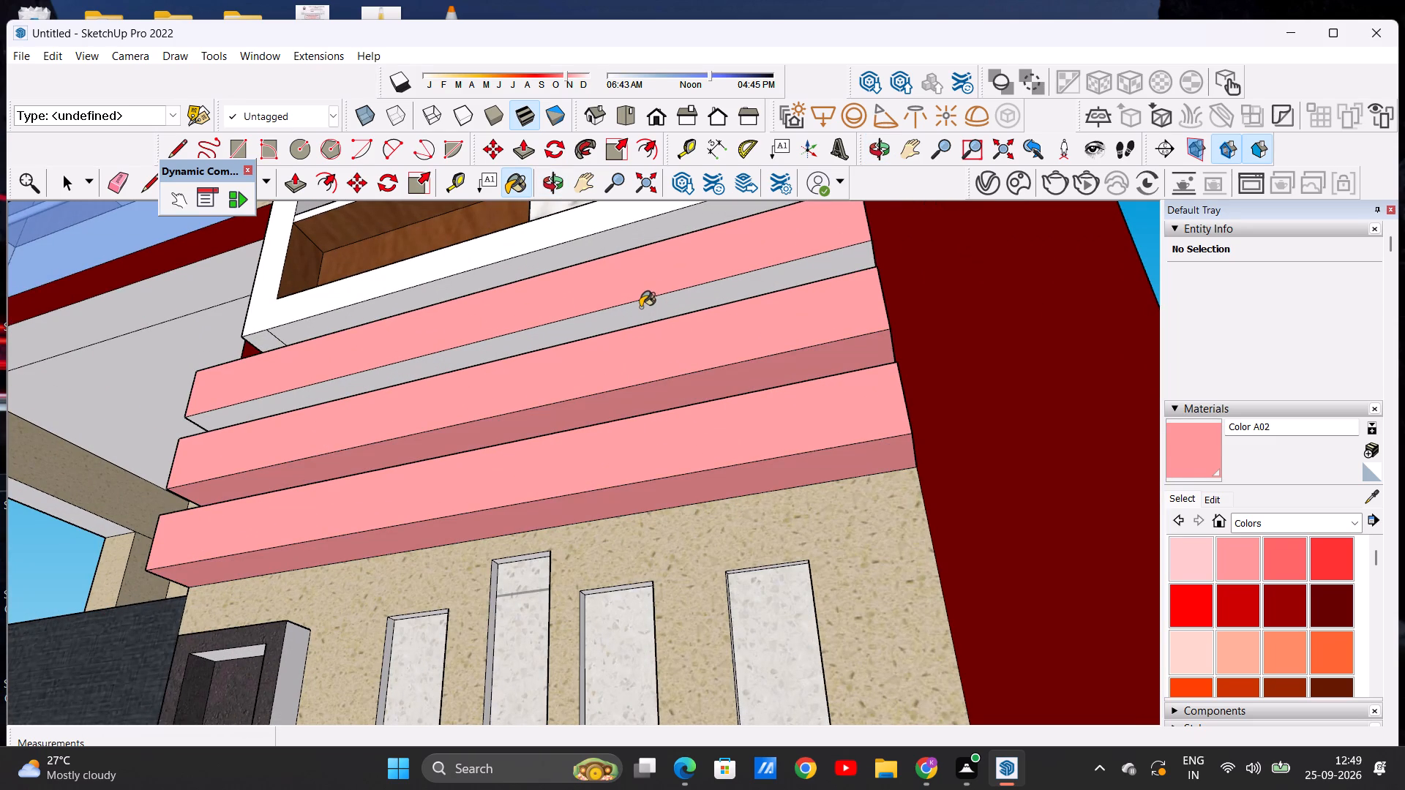
Paint the top faces of the three horizontal bands with Color A02.
{"action": "scroll", "coordinate": [636, 385], "scroll_direction": "down", "scroll_amount": 11}
{"action": "middle_click_drag", "start_coordinate": [607, 384], "coordinate": [784, 703]}
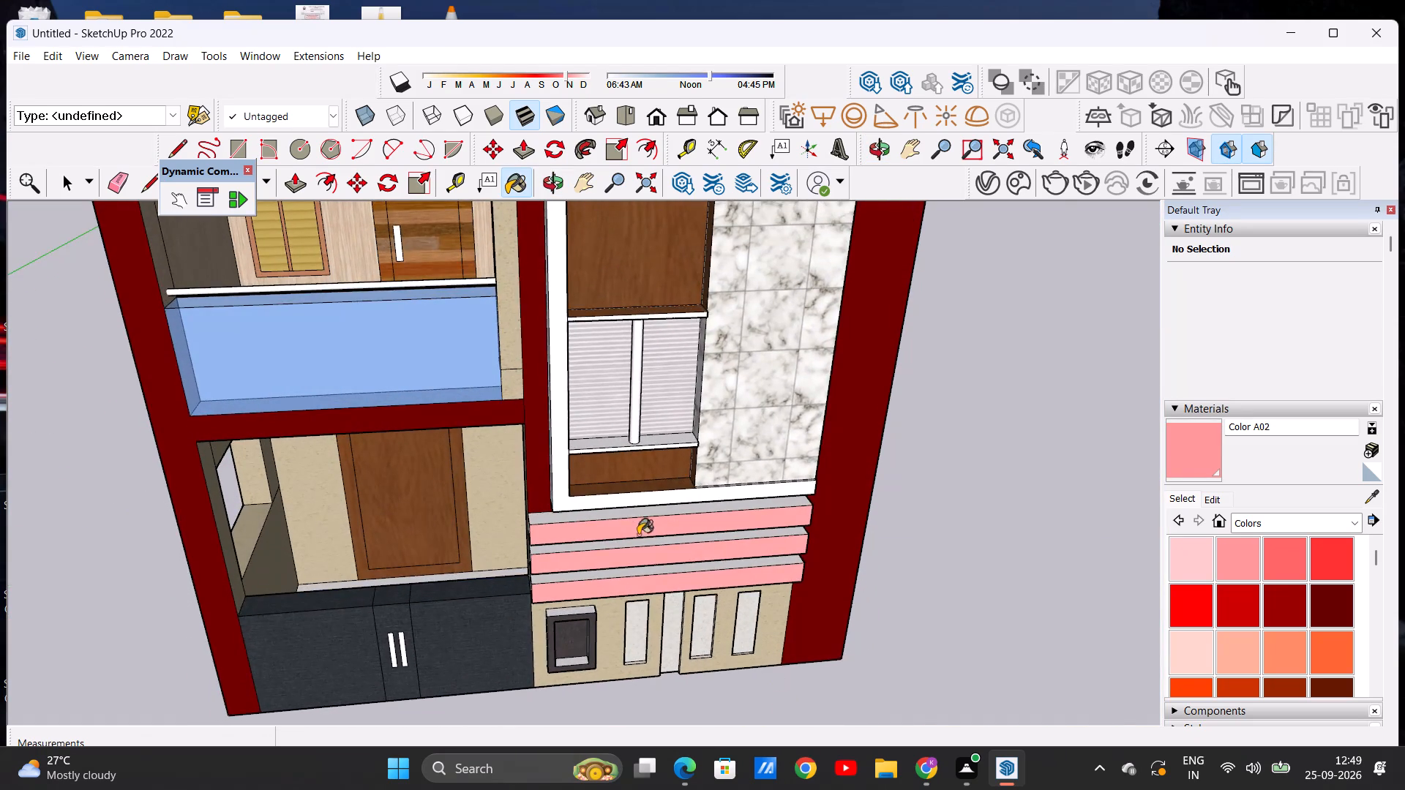
{"action": "scroll", "coordinate": [616, 527], "scroll_direction": "up", "scroll_amount": 7}
{"action": "left_click", "coordinate": [484, 511]}
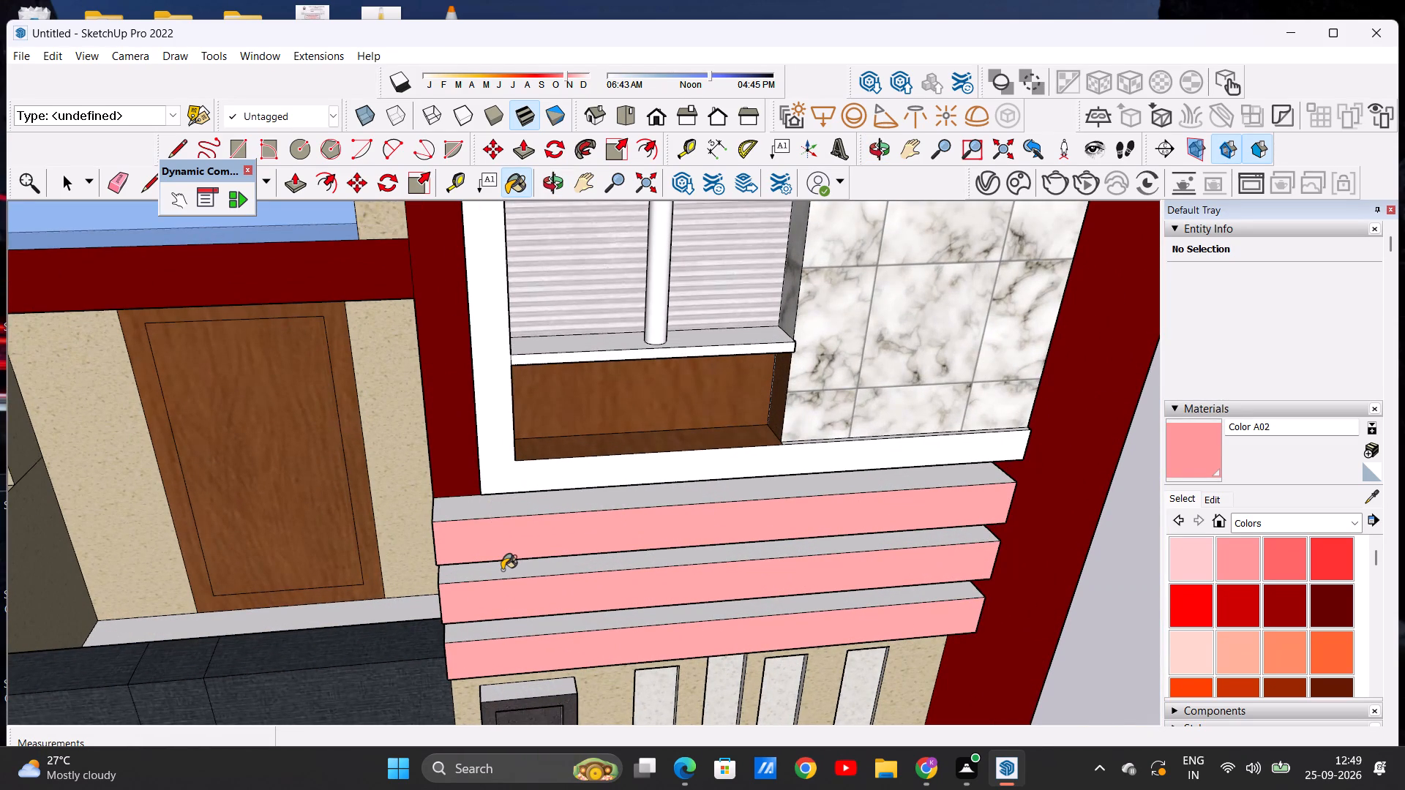
{"action": "left_click", "coordinate": [502, 570]}
{"action": "left_click", "coordinate": [511, 631]}
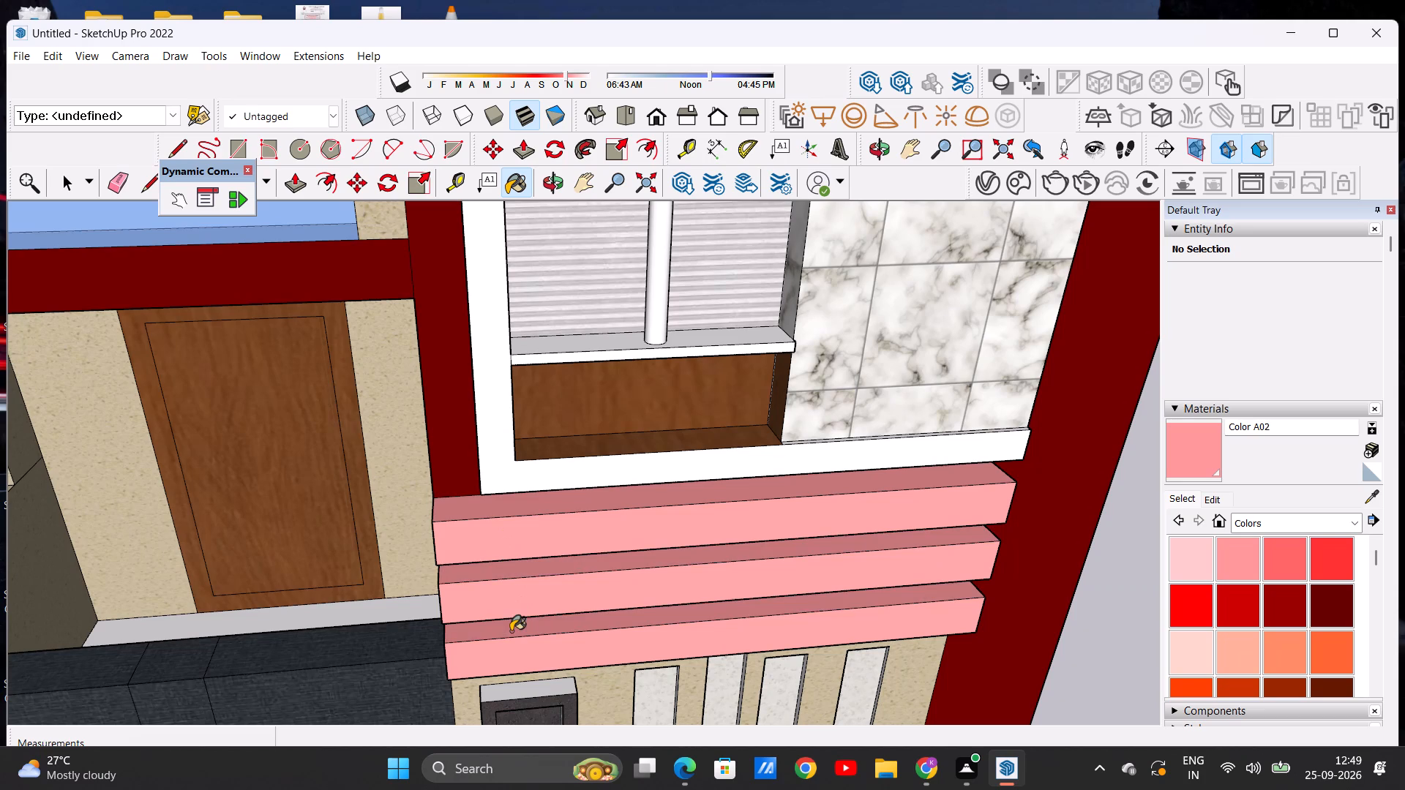
{"action": "key", "text": "space"}
Examine the whole front facade and roof edge to review the finished materials.
{"action": "scroll", "coordinate": [495, 494], "scroll_direction": "down", "scroll_amount": 17}
{"action": "middle_click_drag", "start_coordinate": [537, 584], "coordinate": [525, 494]}
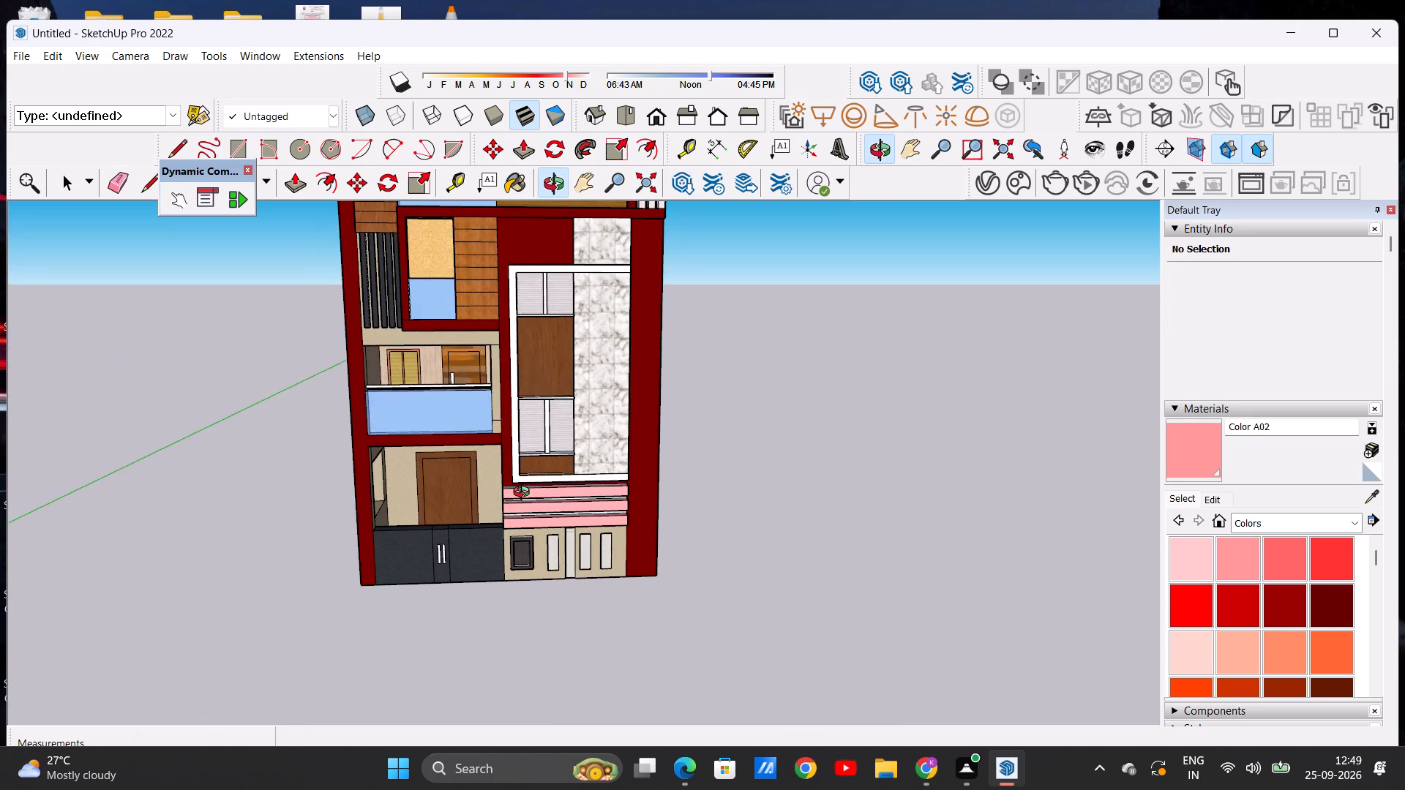
{"action": "middle_click_drag", "start_coordinate": [525, 494], "coordinate": [514, 491]}
{"action": "scroll", "coordinate": [496, 512], "scroll_direction": "down", "scroll_amount": 6}
{"action": "scroll", "coordinate": [593, 359], "scroll_direction": "up", "scroll_amount": 6}
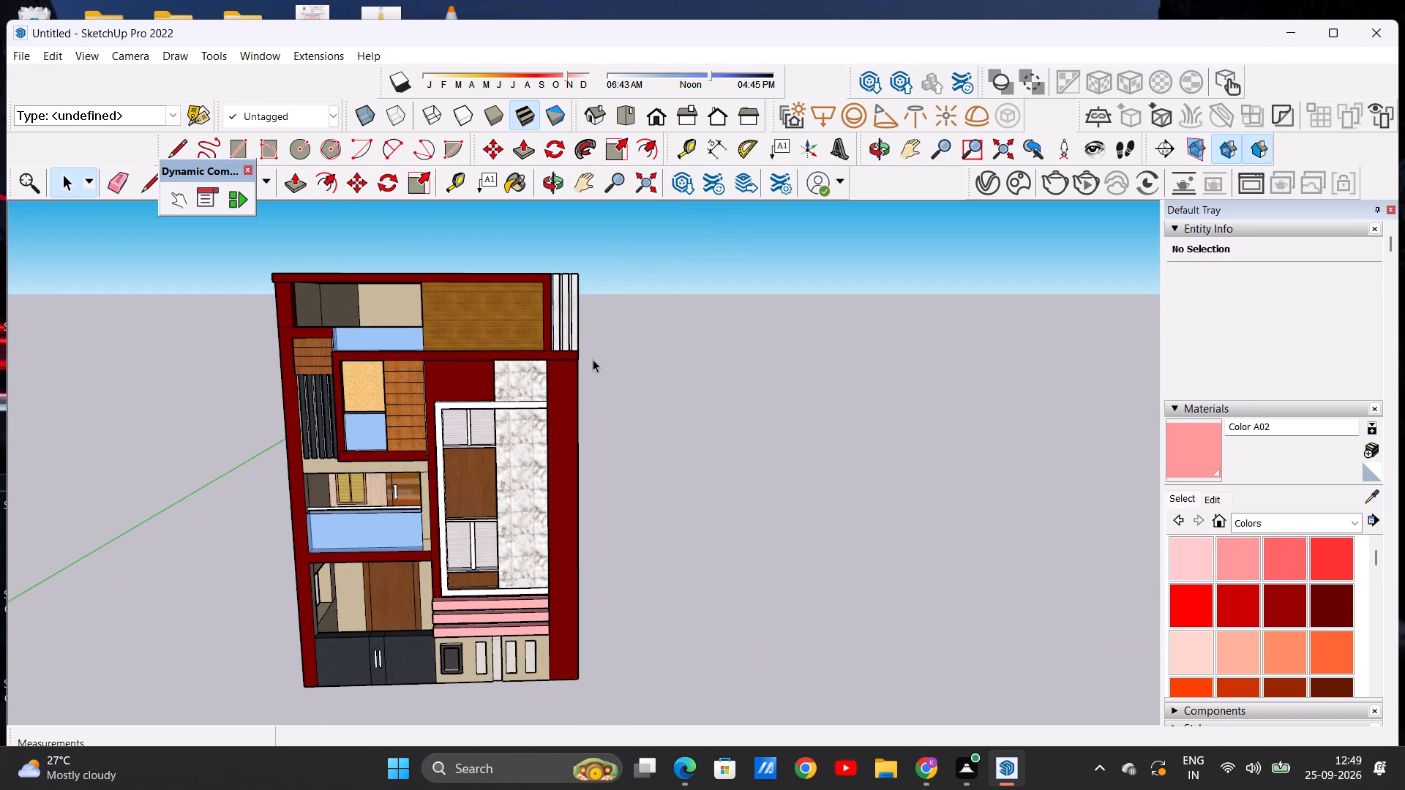
{"action": "scroll", "coordinate": [601, 350], "scroll_direction": "down", "scroll_amount": 3}
{"action": "scroll", "coordinate": [598, 306], "scroll_direction": "up", "scroll_amount": 2}
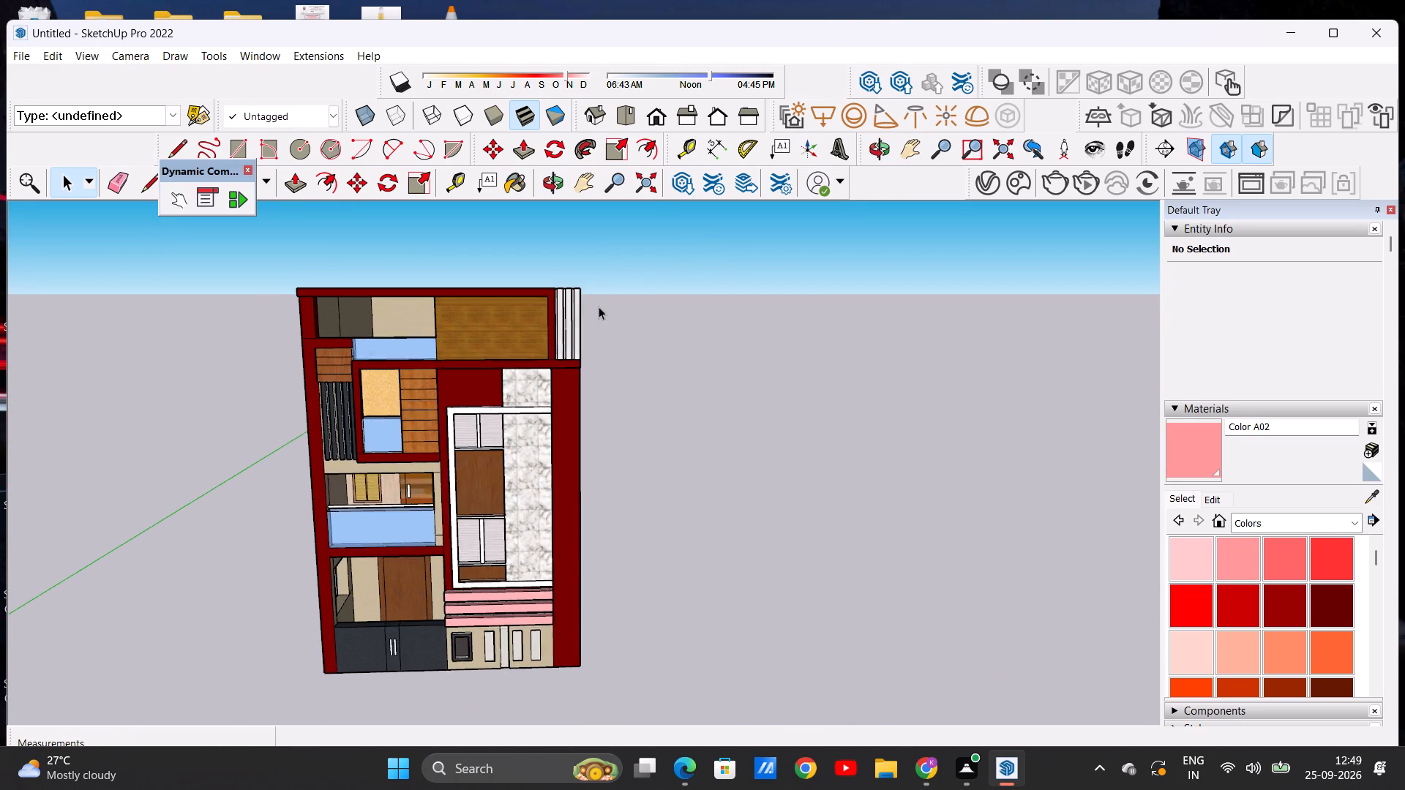
{"action": "scroll", "coordinate": [599, 306], "scroll_direction": "up", "scroll_amount": 1}
{"action": "middle_click_drag", "start_coordinate": [689, 376], "coordinate": [633, 385]}
{"action": "scroll", "coordinate": [743, 363], "scroll_direction": "down", "scroll_amount": 3}
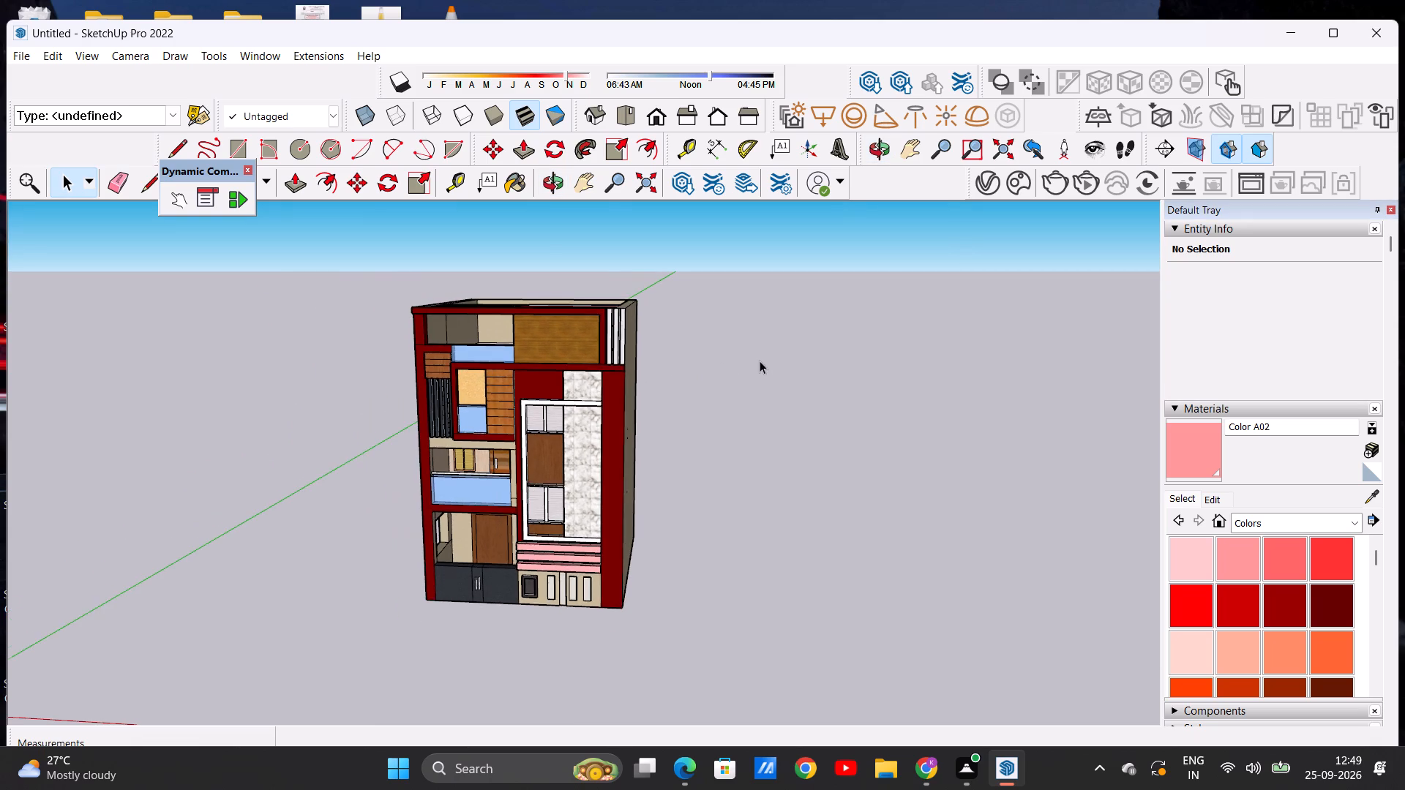
{"action": "scroll", "coordinate": [760, 361], "scroll_direction": "down", "scroll_amount": 1}
{"action": "scroll", "coordinate": [669, 422], "scroll_direction": "up", "scroll_amount": 3}
{"action": "scroll", "coordinate": [719, 391], "scroll_direction": "down", "scroll_amount": 10}
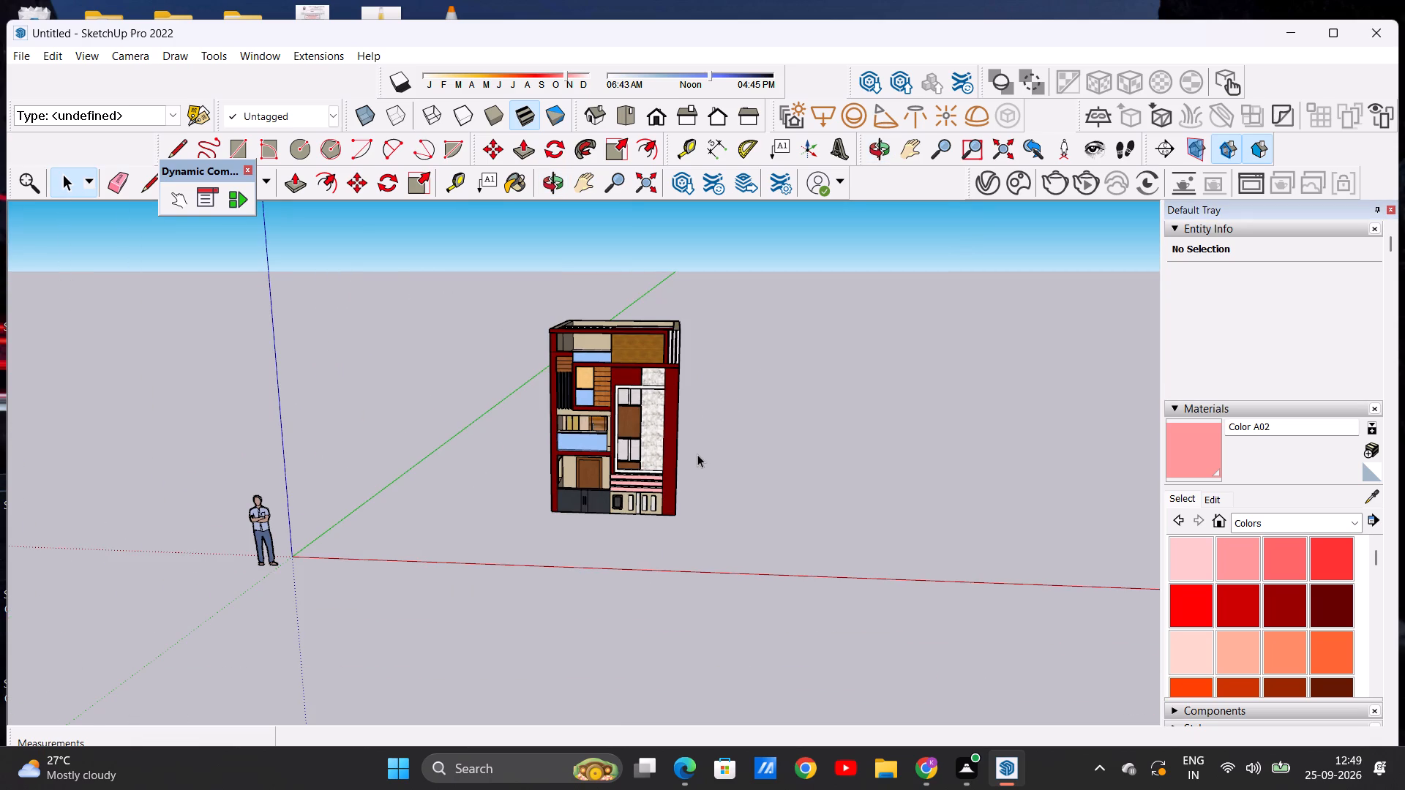
In top view, draw a ground rectangle of about 25' by 29' around the house, extending beyond its walls.
{"action": "left_click", "coordinate": [627, 121]}
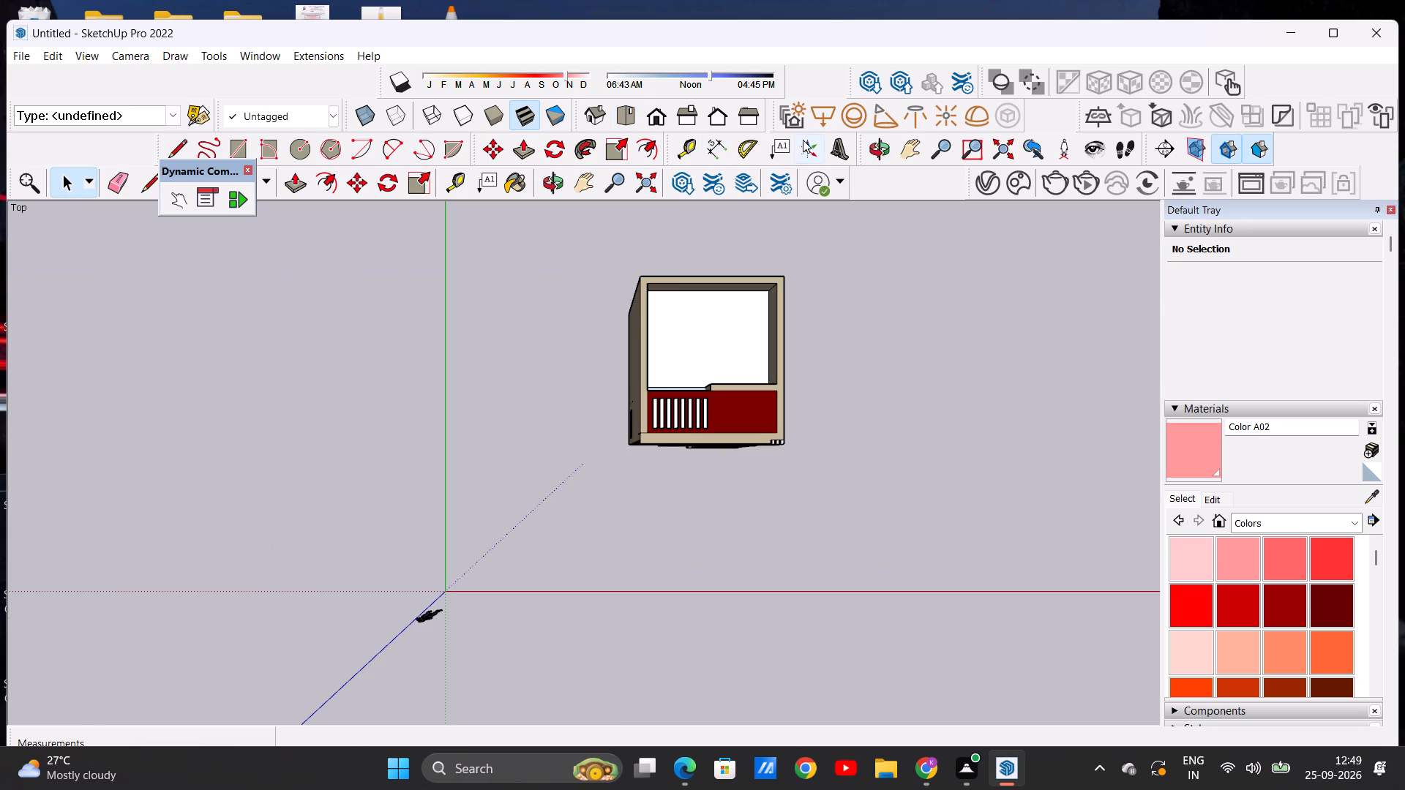
{"action": "left_click", "coordinate": [241, 143]}
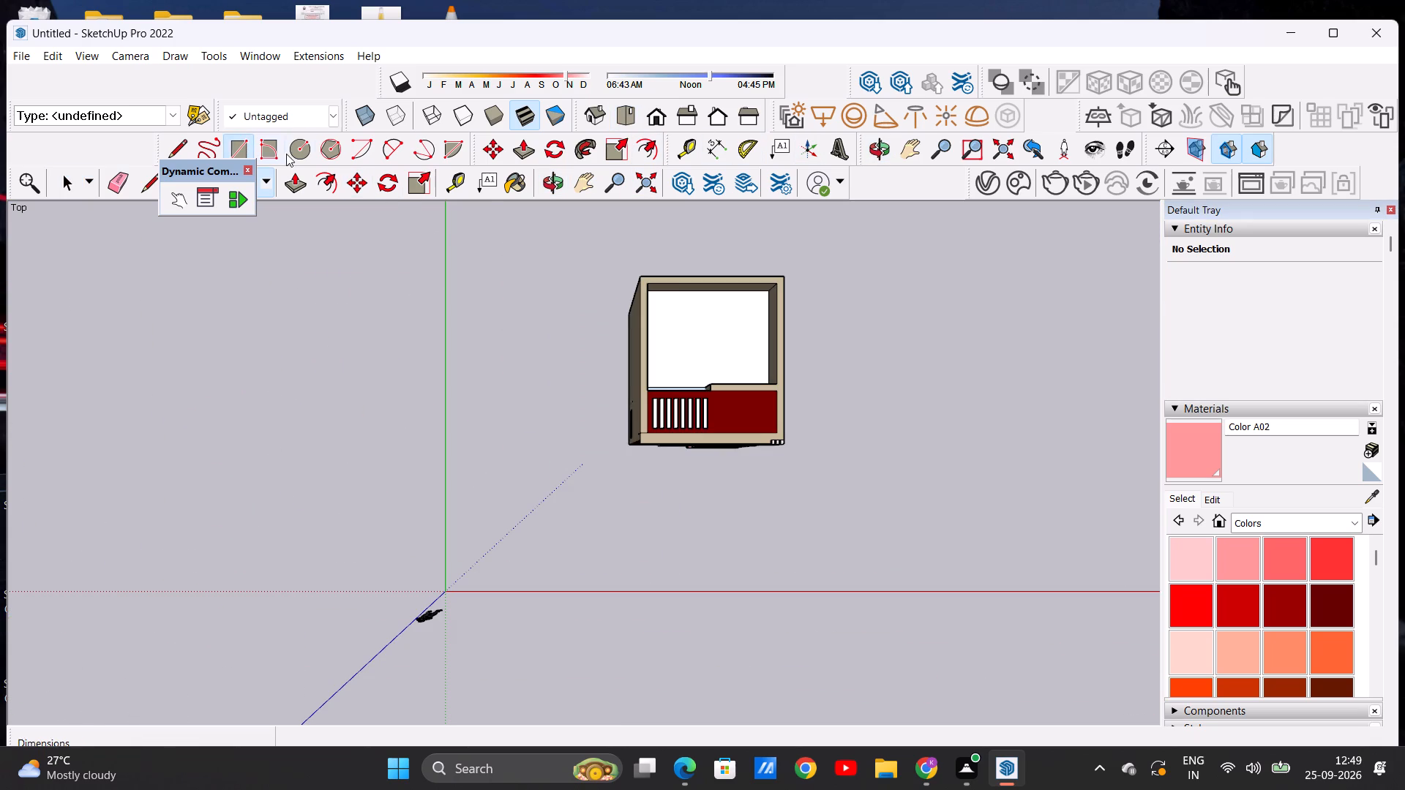
{"action": "left_click", "coordinate": [596, 253]}
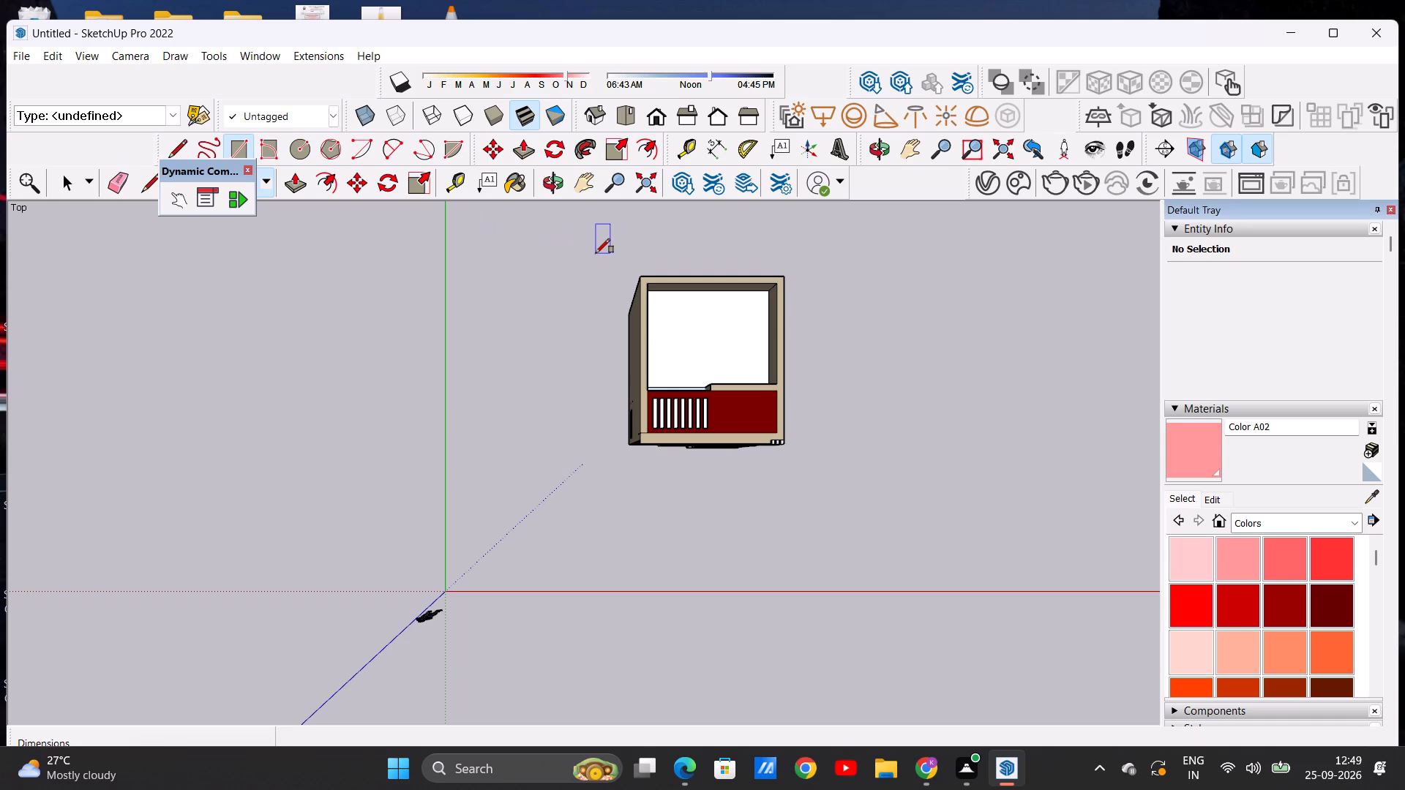
{"action": "left_click", "coordinate": [824, 519]}
{"action": "key", "text": "space"}
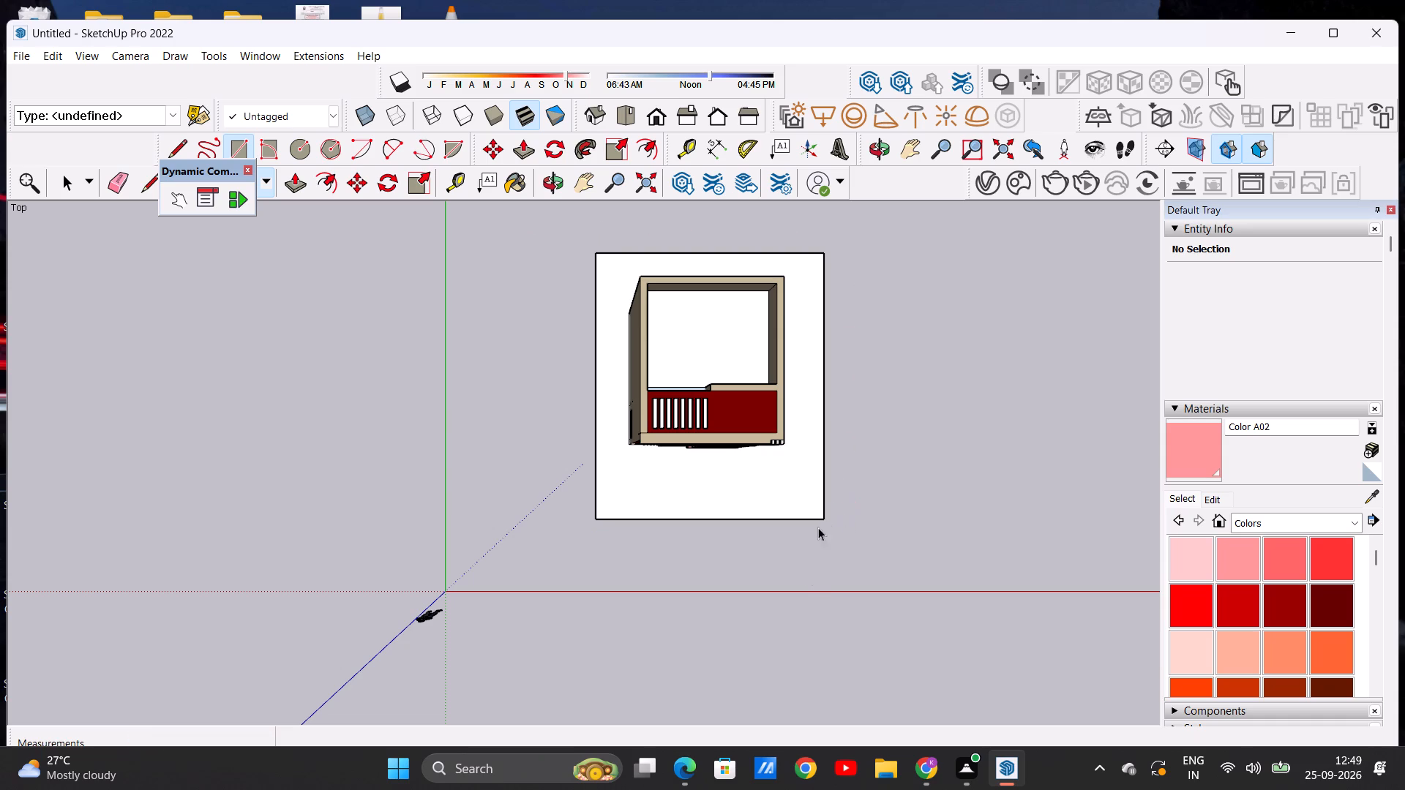
Examine how the house sits on the ground rectangle, from above and from the front.
{"action": "middle_click_drag", "start_coordinate": [796, 574], "coordinate": [763, 317]}
{"action": "middle_click_drag", "start_coordinate": [749, 545], "coordinate": [748, 413]}
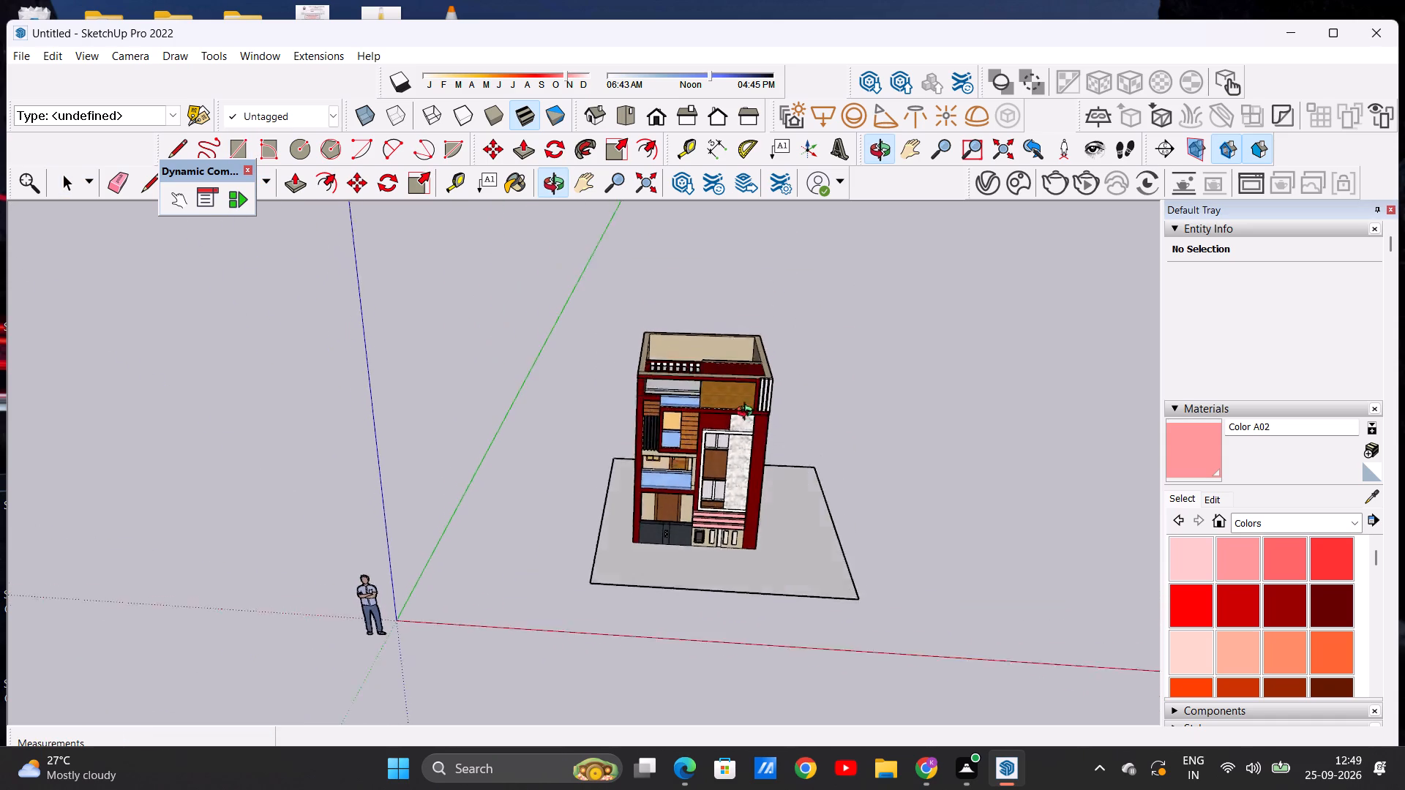
{"action": "middle_click_drag", "start_coordinate": [748, 413], "coordinate": [761, 384]}
{"action": "scroll", "coordinate": [750, 487], "scroll_direction": "down", "scroll_amount": 6}
{"action": "scroll", "coordinate": [862, 516], "scroll_direction": "up", "scroll_amount": 10}
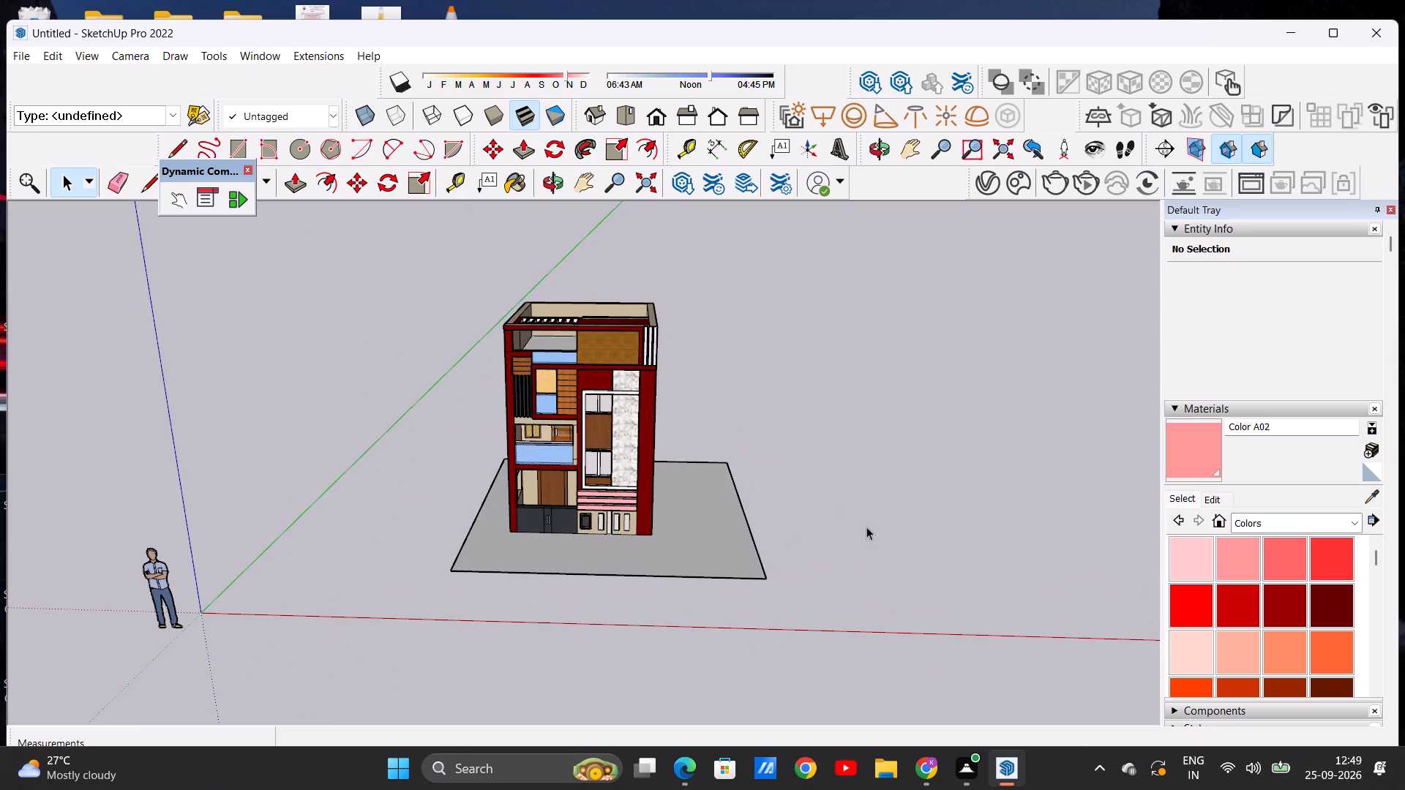
{"action": "scroll", "coordinate": [547, 503], "scroll_direction": "up", "scroll_amount": 8}
{"action": "scroll", "coordinate": [606, 435], "scroll_direction": "down", "scroll_amount": 7}
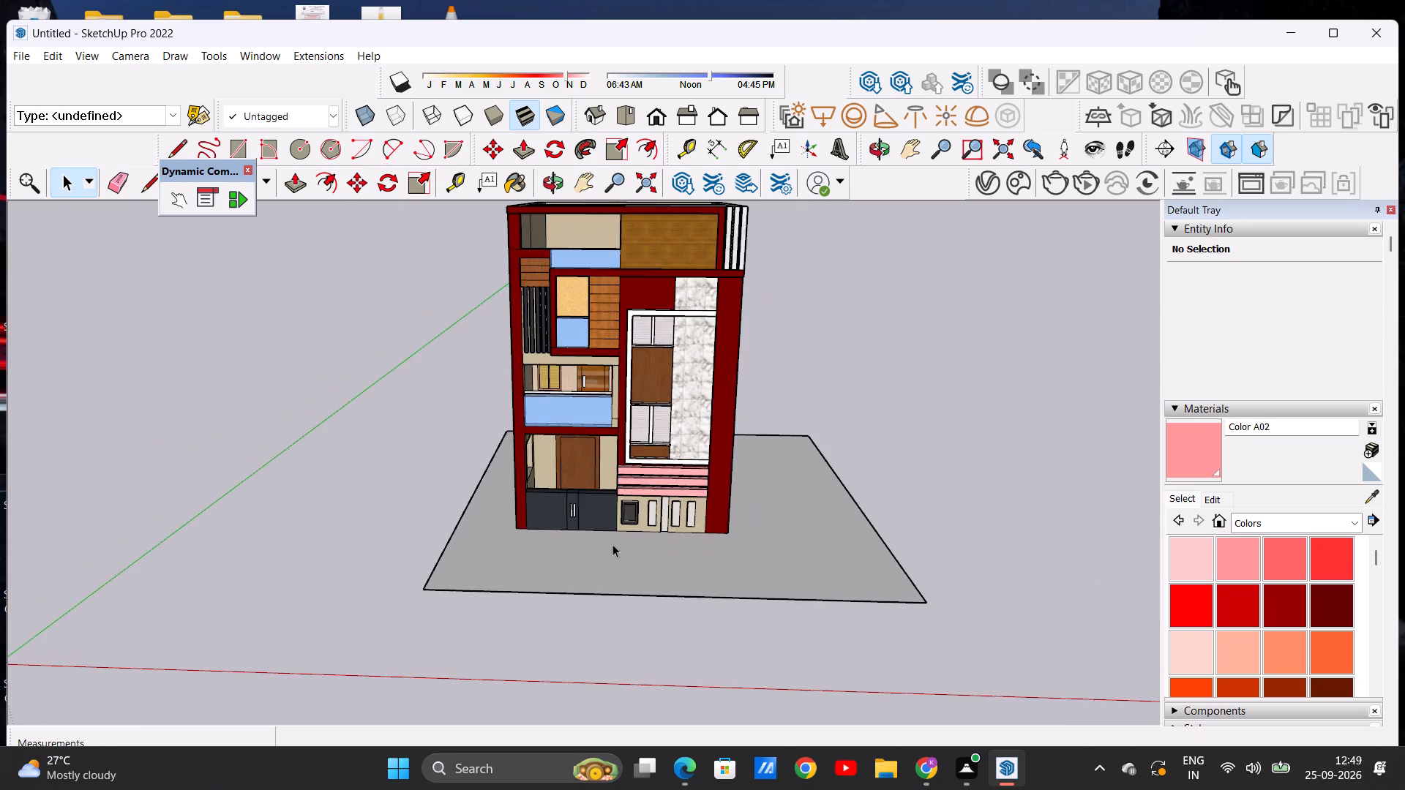
{"action": "middle_click_drag", "start_coordinate": [605, 538], "coordinate": [554, 484]}
{"action": "scroll", "coordinate": [638, 415], "scroll_direction": "up", "scroll_amount": 9}
{"action": "scroll", "coordinate": [644, 445], "scroll_direction": "down", "scroll_amount": 7}
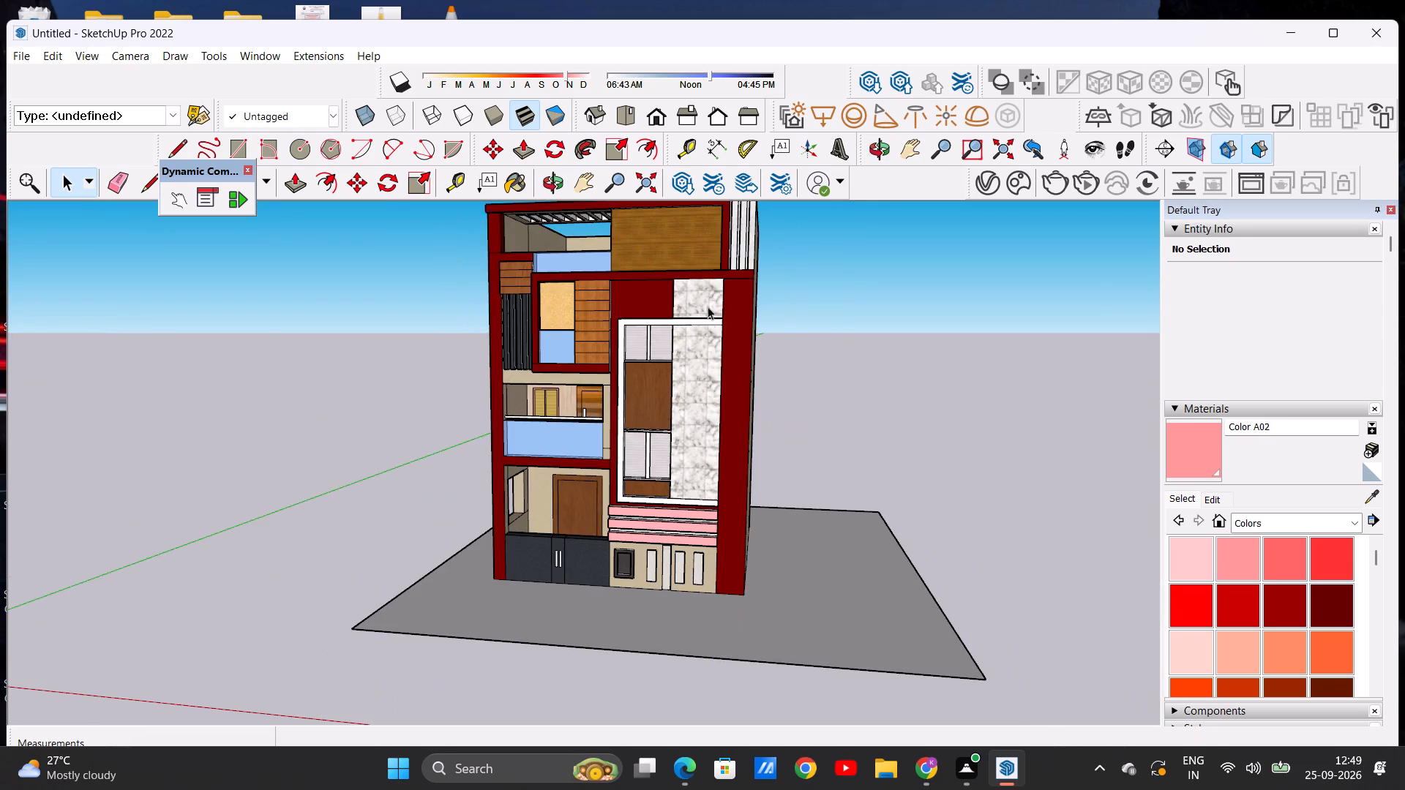
Examine the front facade up close and as a whole to check for parts that still need a material.
{"action": "scroll", "coordinate": [708, 298], "scroll_direction": "up", "scroll_amount": 7}
{"action": "scroll", "coordinate": [696, 396], "scroll_direction": "down", "scroll_amount": 9}
{"action": "scroll", "coordinate": [705, 326], "scroll_direction": "up", "scroll_amount": 7}
{"action": "scroll", "coordinate": [686, 424], "scroll_direction": "up", "scroll_amount": 5}
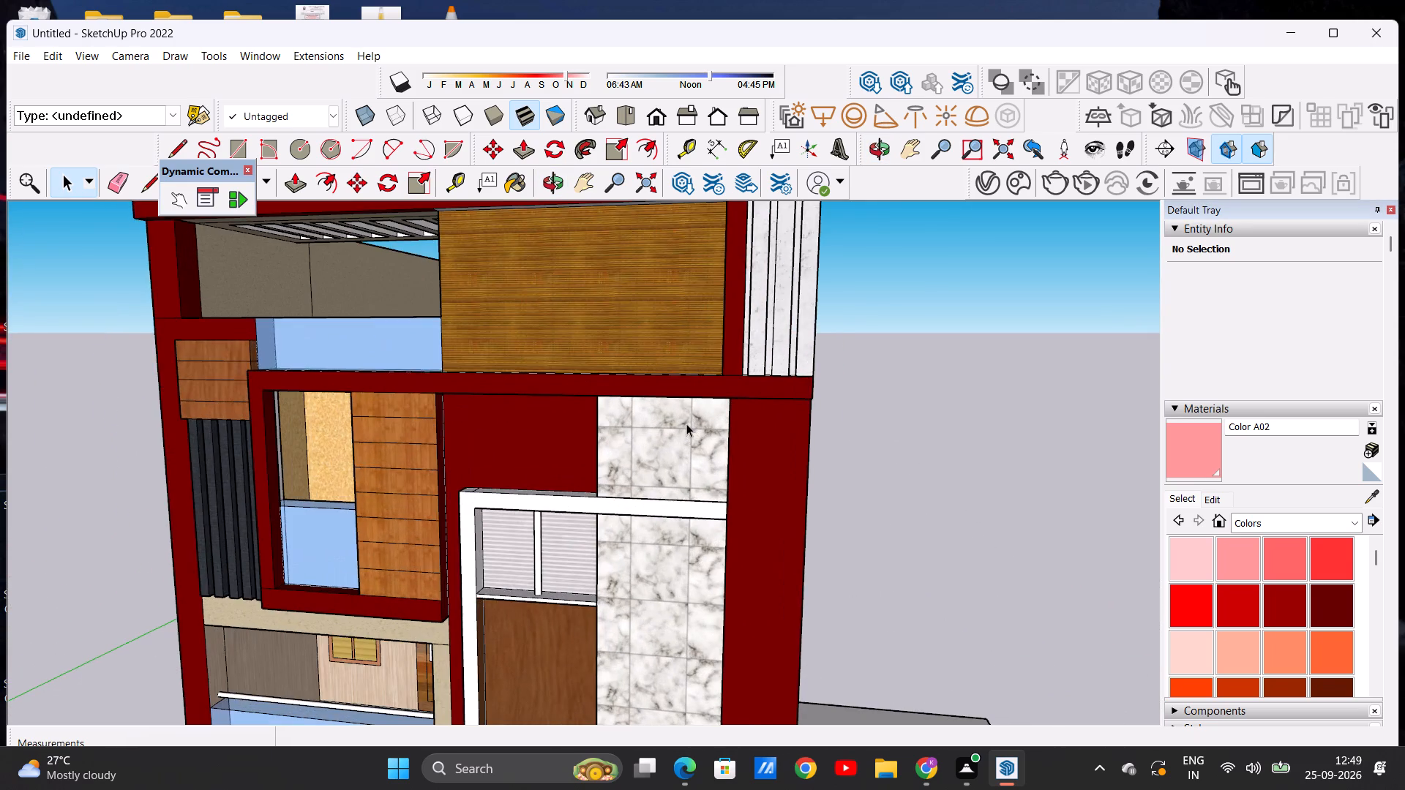
{"action": "scroll", "coordinate": [707, 376], "scroll_direction": "down", "scroll_amount": 13}
{"action": "middle_click", "coordinate": [695, 492]}
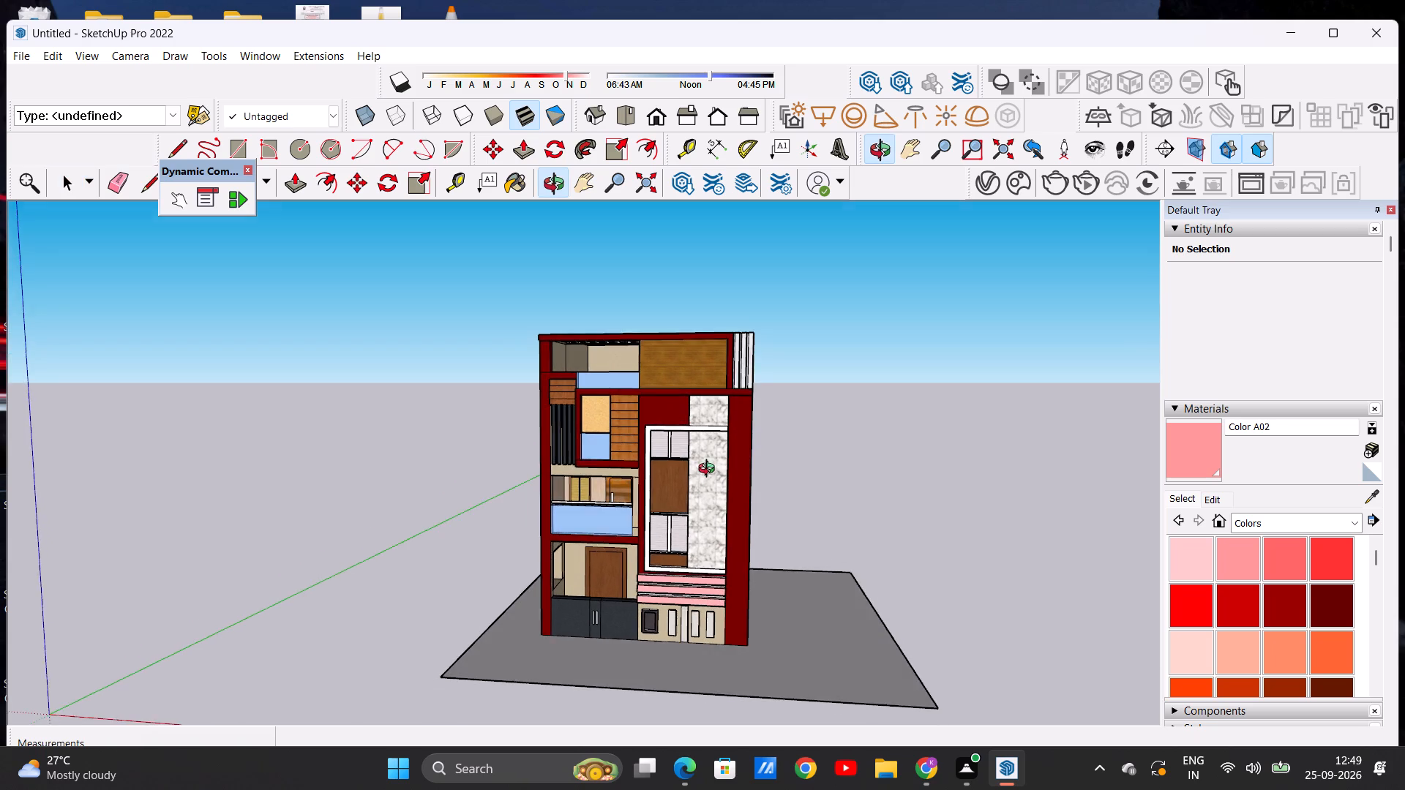
{"action": "scroll", "coordinate": [734, 472], "scroll_direction": "up", "scroll_amount": 7}
{"action": "scroll", "coordinate": [739, 464], "scroll_direction": "down", "scroll_amount": 4}
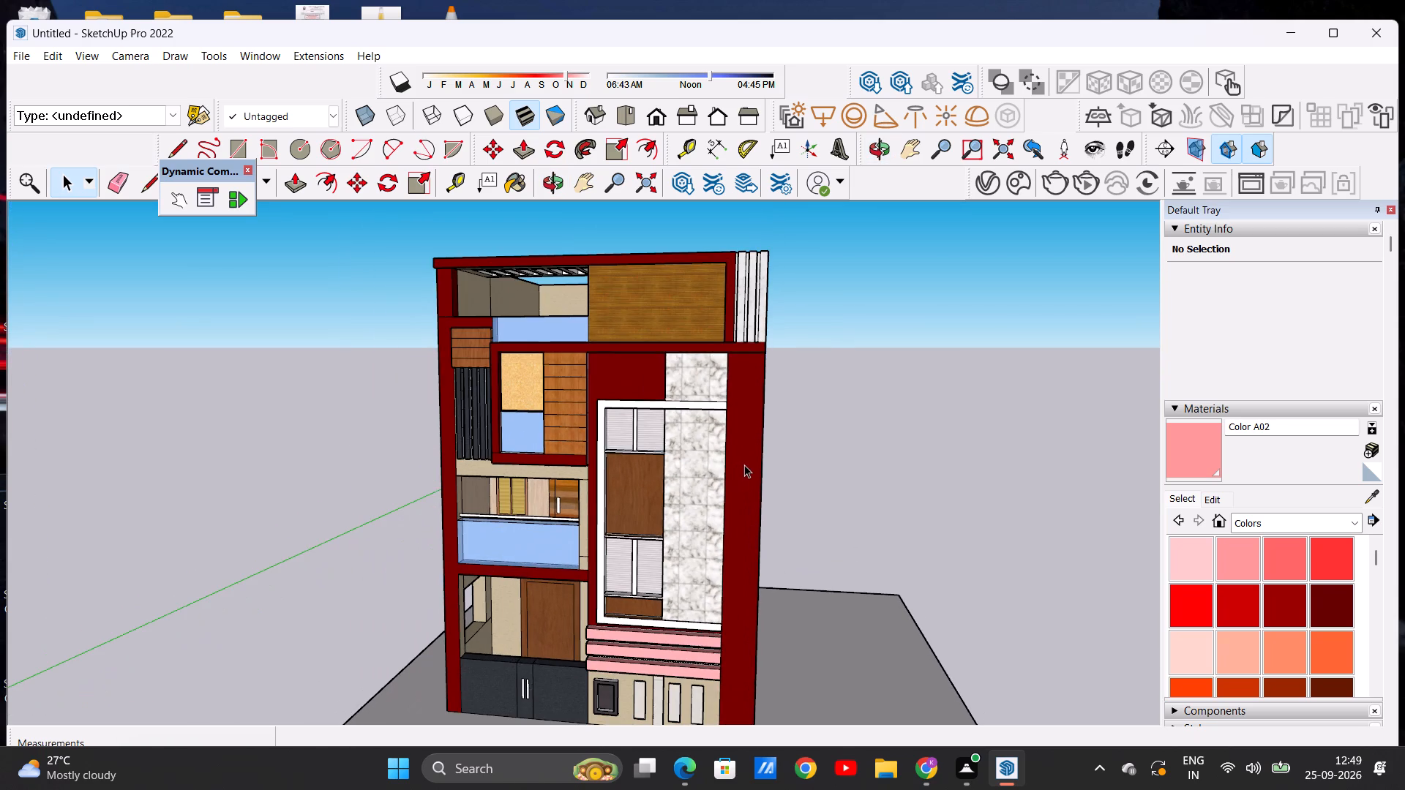
Paint the white handrail above the first-floor balcony's blue glass panel with the Aluminum material from the Metal collection.
{"action": "scroll", "coordinate": [549, 490], "scroll_direction": "up", "scroll_amount": 12}
{"action": "middle_click_drag", "start_coordinate": [552, 511], "coordinate": [572, 477]}
{"action": "scroll", "coordinate": [569, 504], "scroll_direction": "down", "scroll_amount": 17}
{"action": "scroll", "coordinate": [544, 547], "scroll_direction": "up", "scroll_amount": 15}
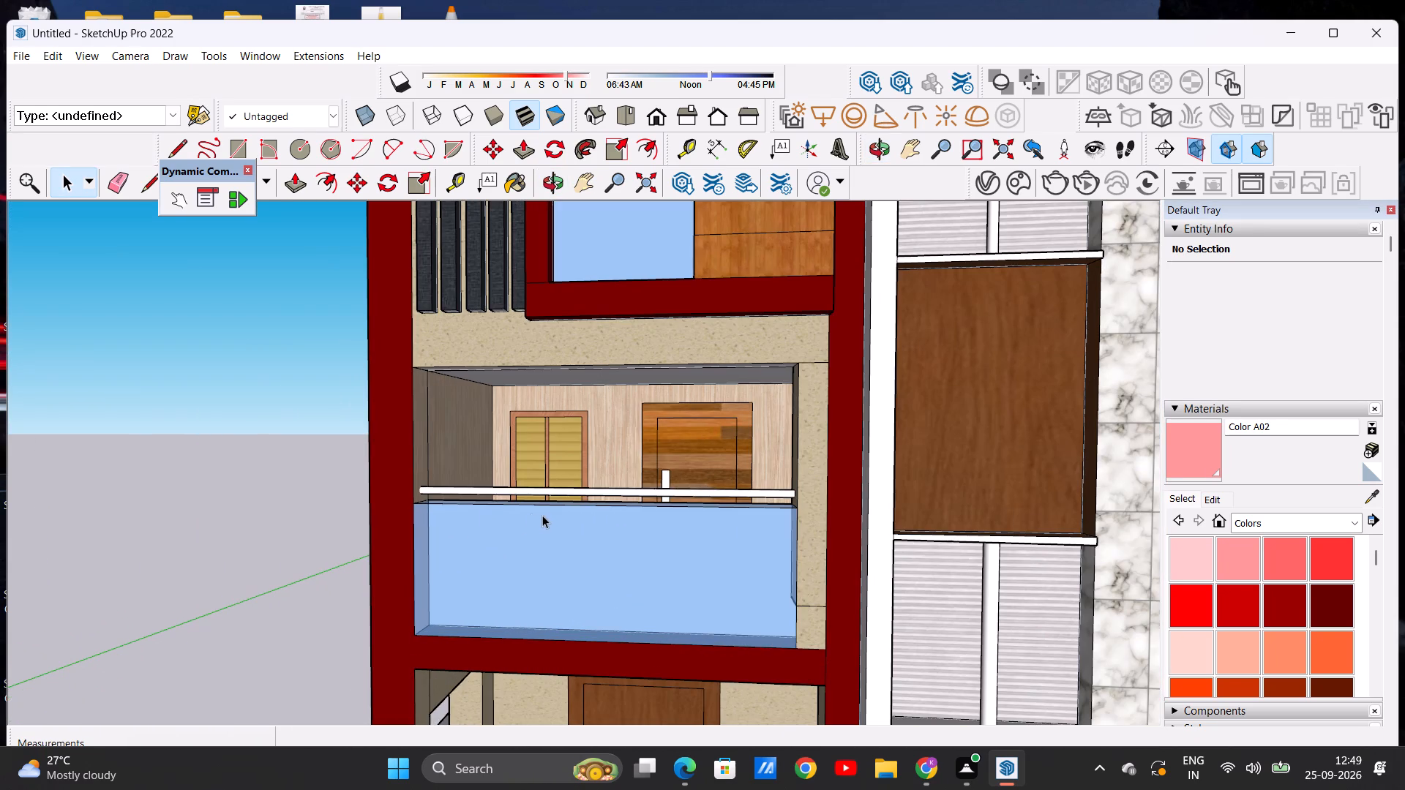
{"action": "left_click", "coordinate": [1351, 516]}
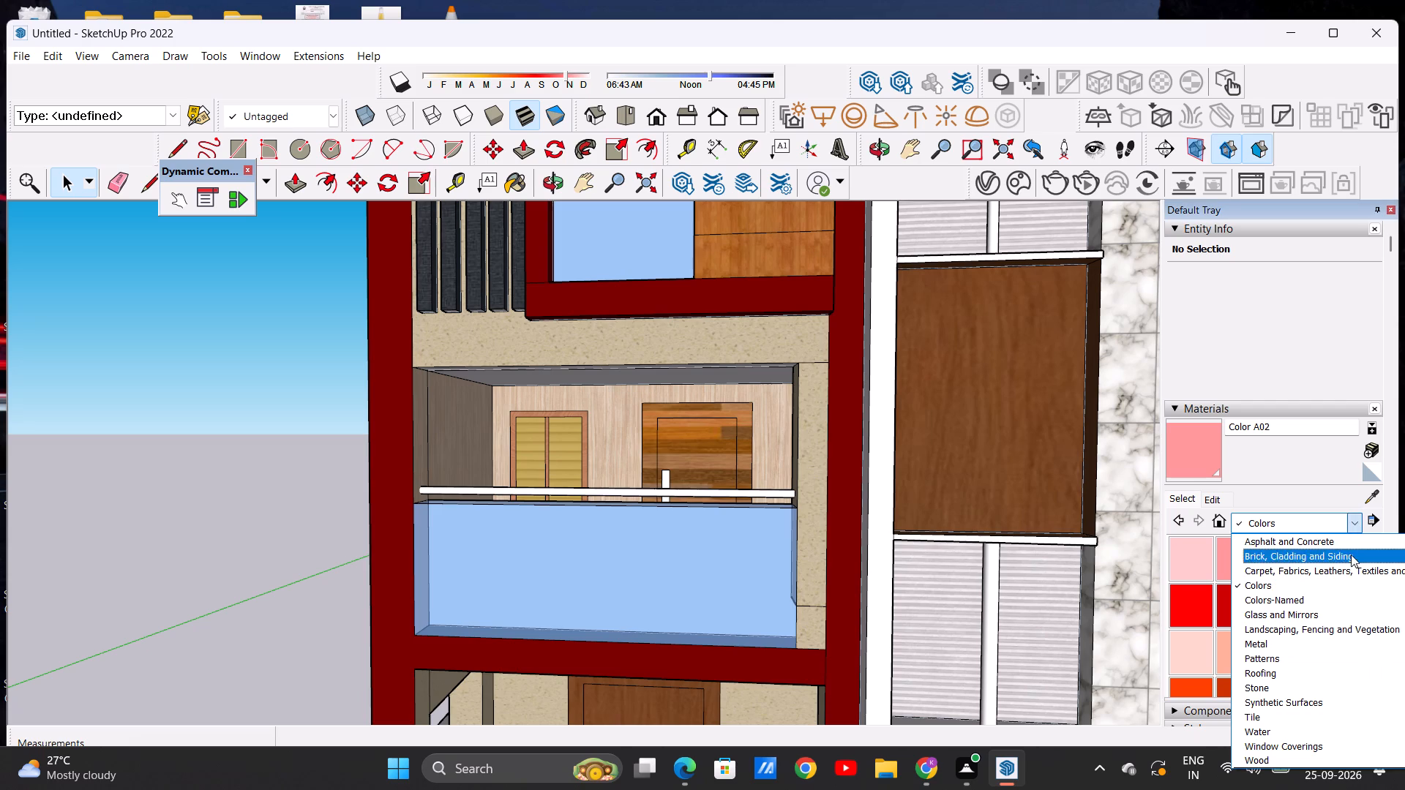
{"action": "left_click", "coordinate": [1337, 645]}
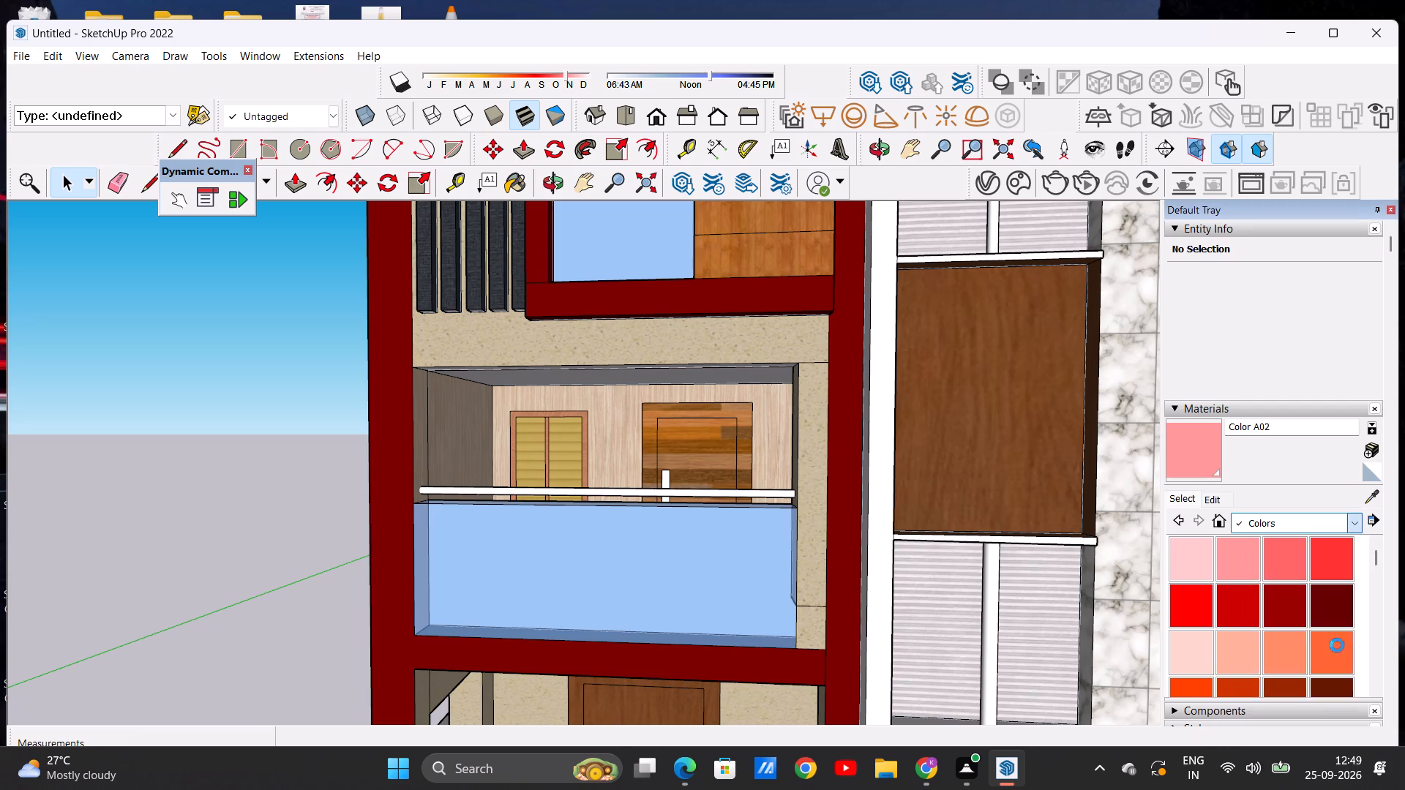
{"action": "left_click", "coordinate": [1198, 560]}
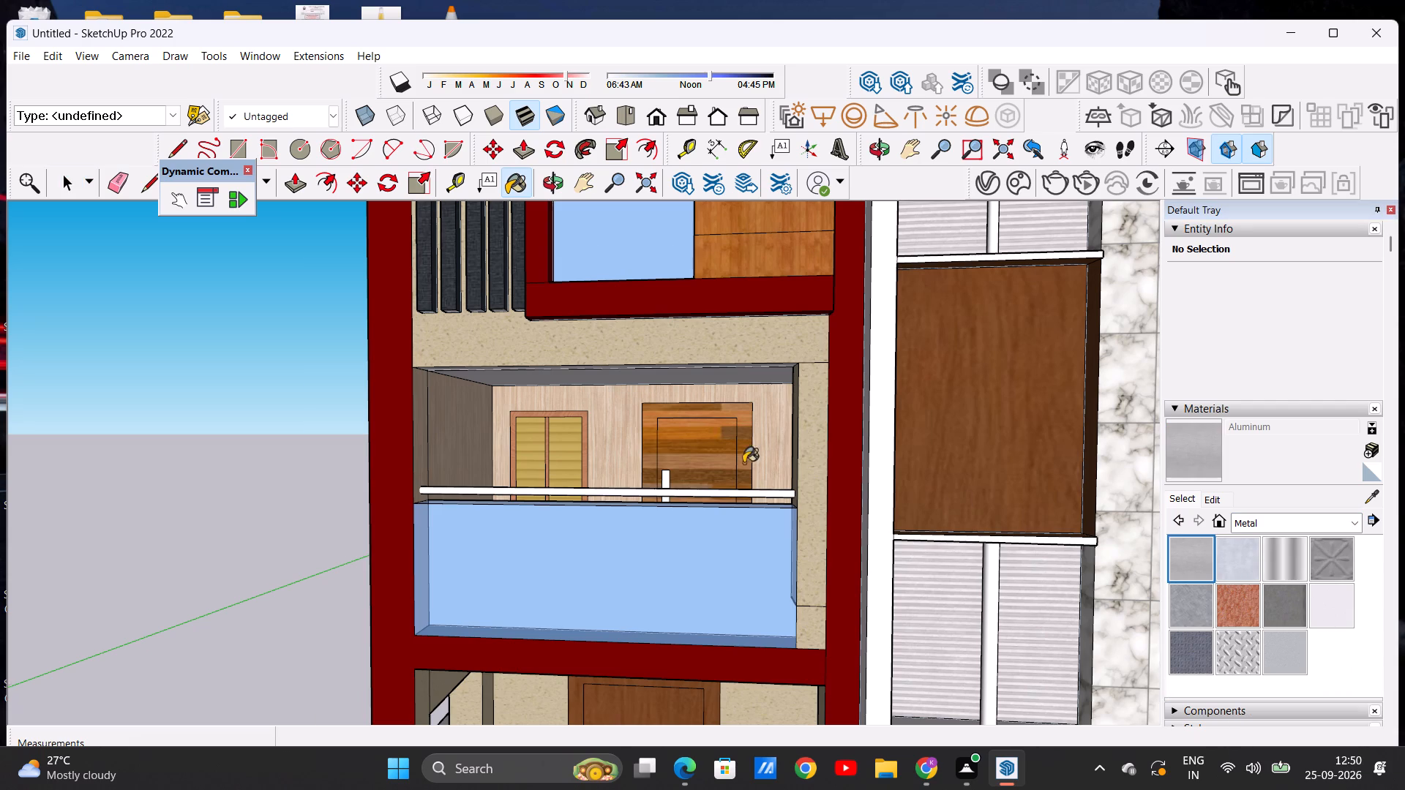
{"action": "scroll", "coordinate": [741, 463], "scroll_direction": "up", "scroll_amount": 7}
{"action": "left_click", "coordinate": [700, 547]}
{"action": "scroll", "coordinate": [768, 522], "scroll_direction": "down", "scroll_amount": 7}
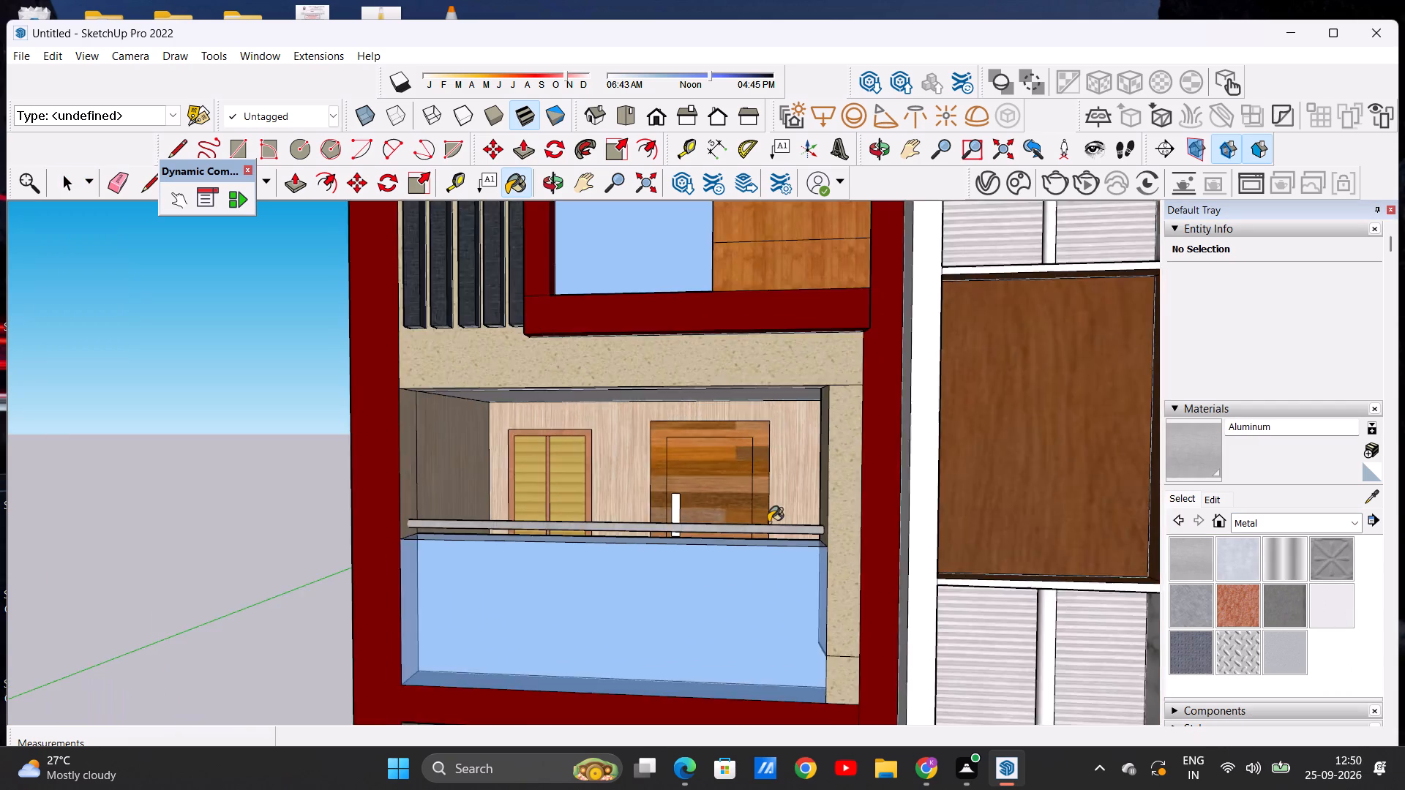
{"action": "scroll", "coordinate": [768, 522], "scroll_direction": "down", "scroll_amount": 5}
{"action": "key", "text": "space"}
Examine the finished house and its ground plane from the front at several distances.
{"action": "scroll", "coordinate": [687, 465], "scroll_direction": "down", "scroll_amount": 13}
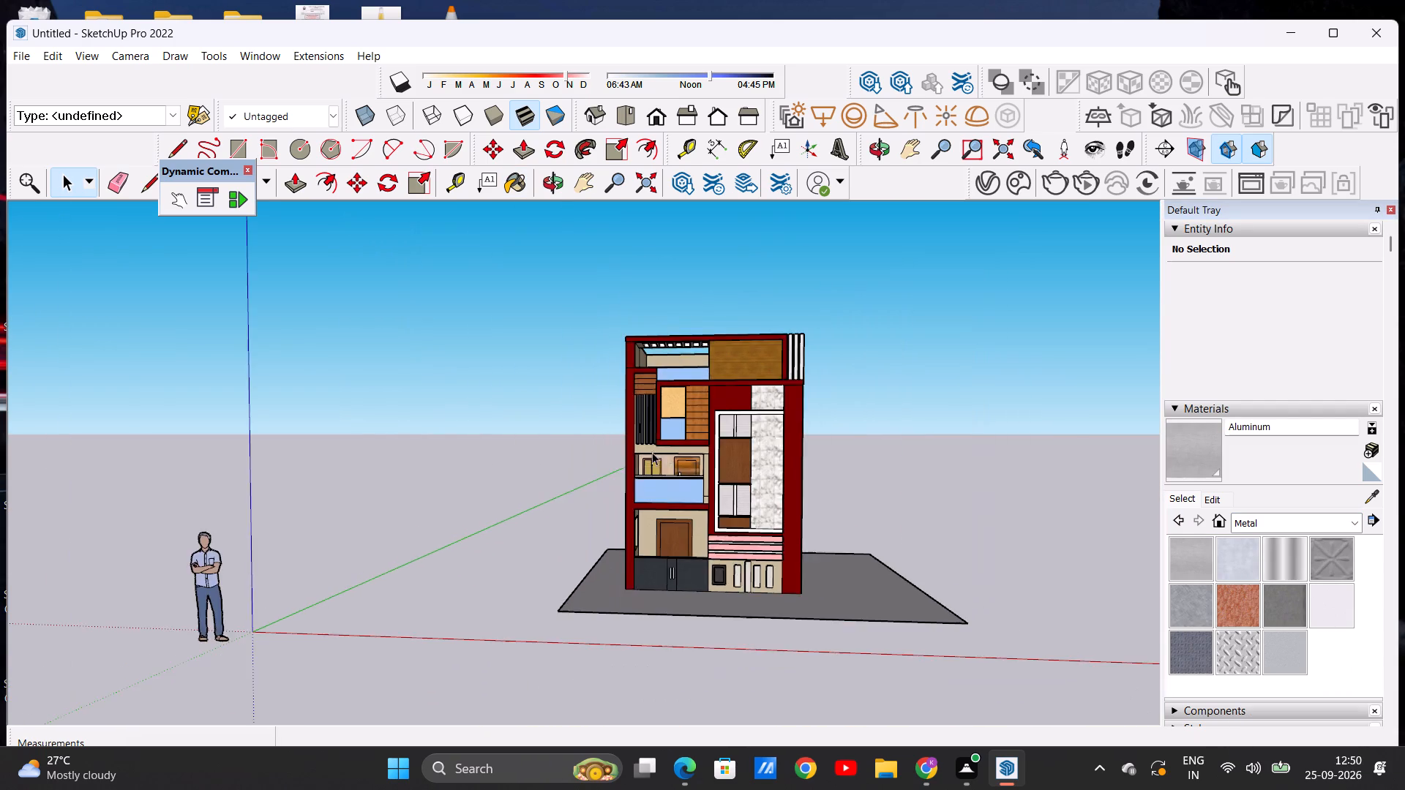
{"action": "scroll", "coordinate": [915, 409], "scroll_direction": "up", "scroll_amount": 7}
{"action": "scroll", "coordinate": [829, 443], "scroll_direction": "down", "scroll_amount": 4}
{"action": "middle_click_drag", "start_coordinate": [829, 486], "coordinate": [804, 519]}
{"action": "scroll", "coordinate": [776, 458], "scroll_direction": "up", "scroll_amount": 4}
{"action": "scroll", "coordinate": [776, 471], "scroll_direction": "down", "scroll_amount": 3}
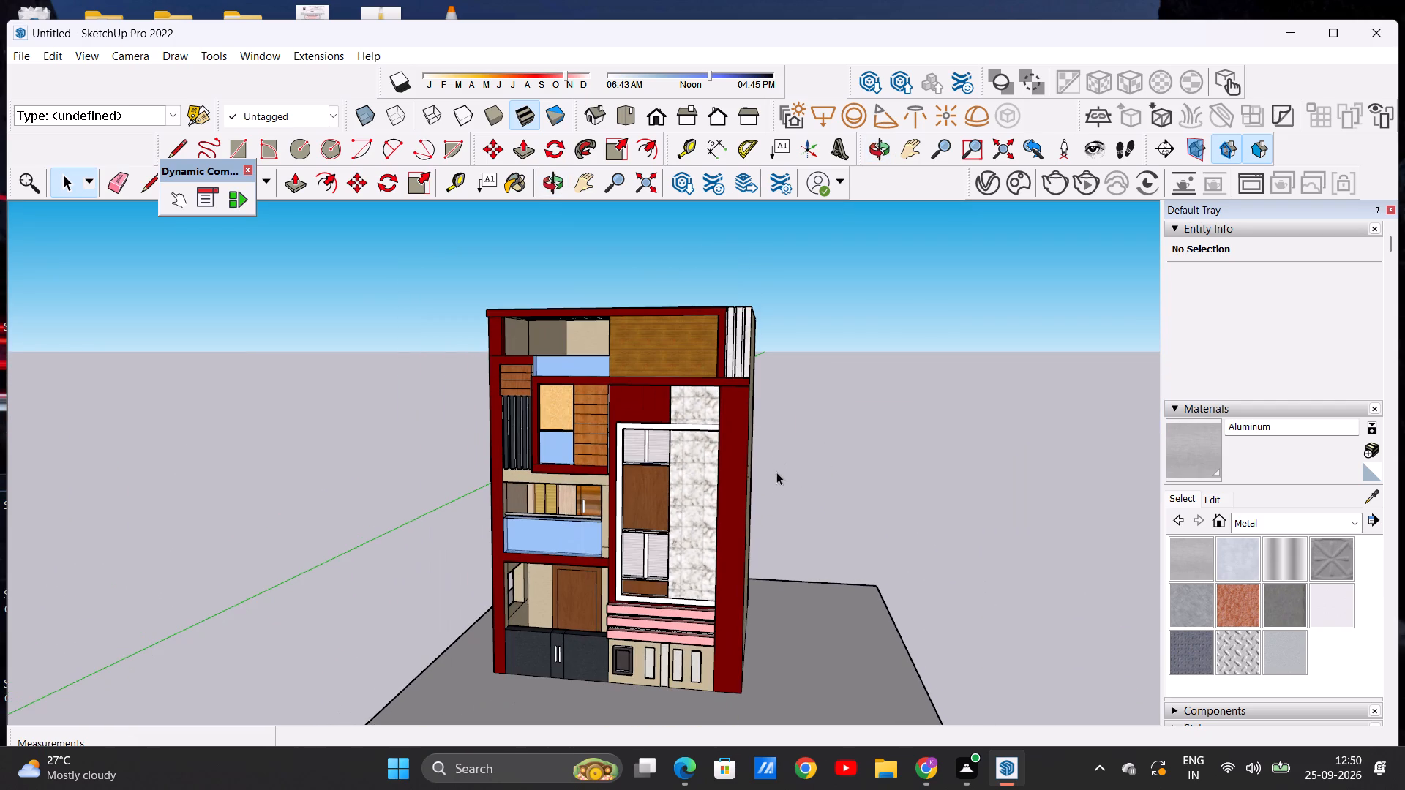
{"action": "scroll", "coordinate": [700, 479], "scroll_direction": "up", "scroll_amount": 2}
{"action": "scroll", "coordinate": [700, 479], "scroll_direction": "down", "scroll_amount": 3}
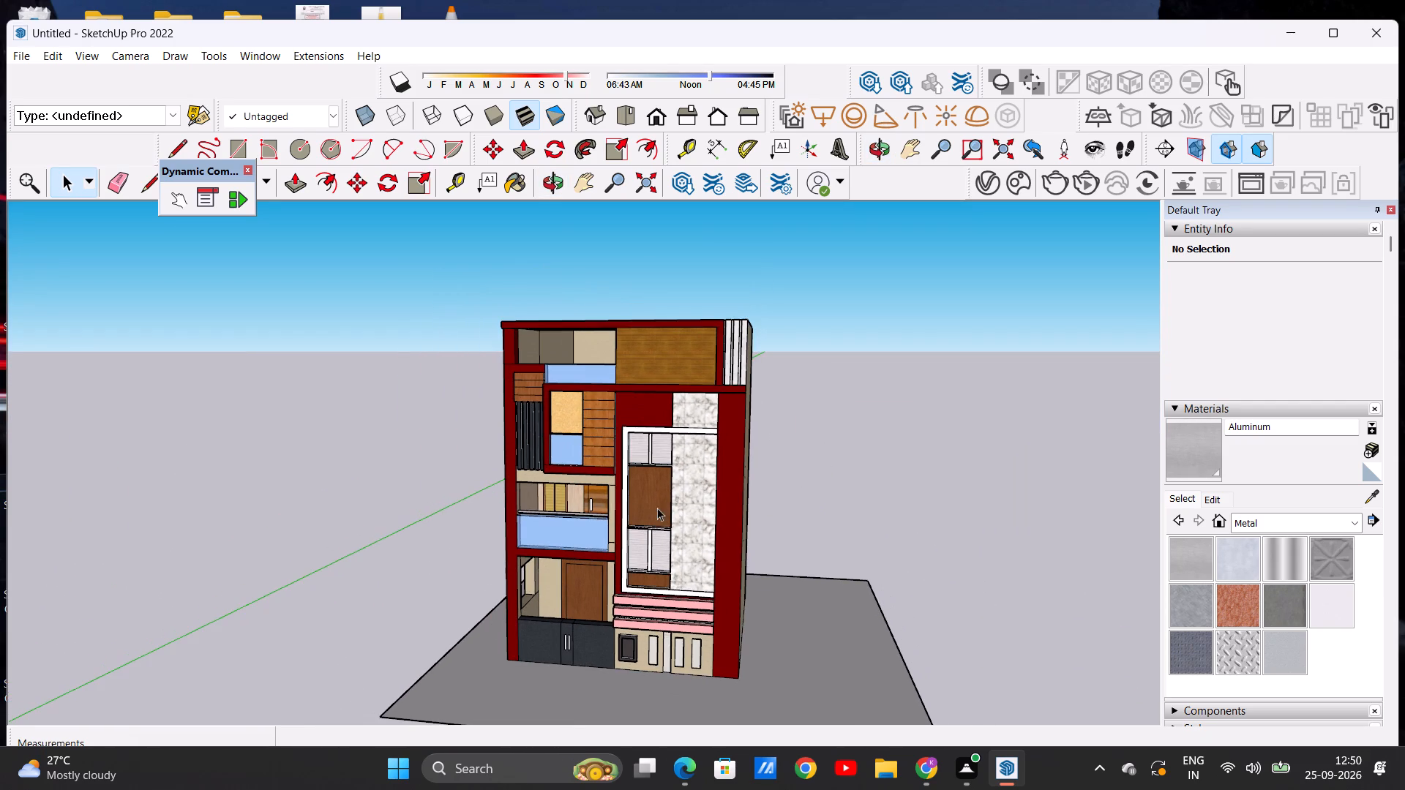
{"action": "scroll", "coordinate": [705, 505], "scroll_direction": "up", "scroll_amount": 5}
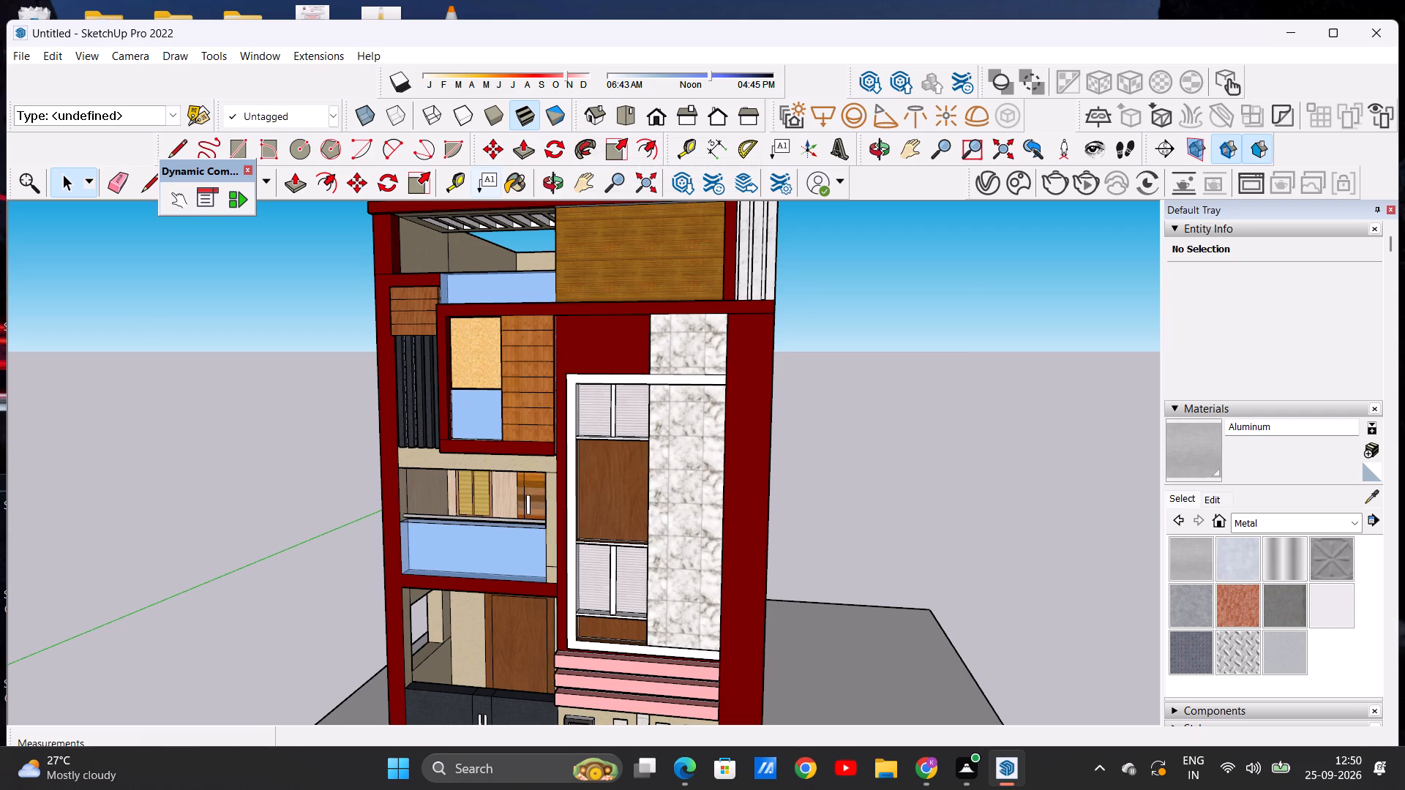
Save the model in the Documents folder as a SketchUp model named CHINTU.
{"action": "key", "text": "ctrl+s"}
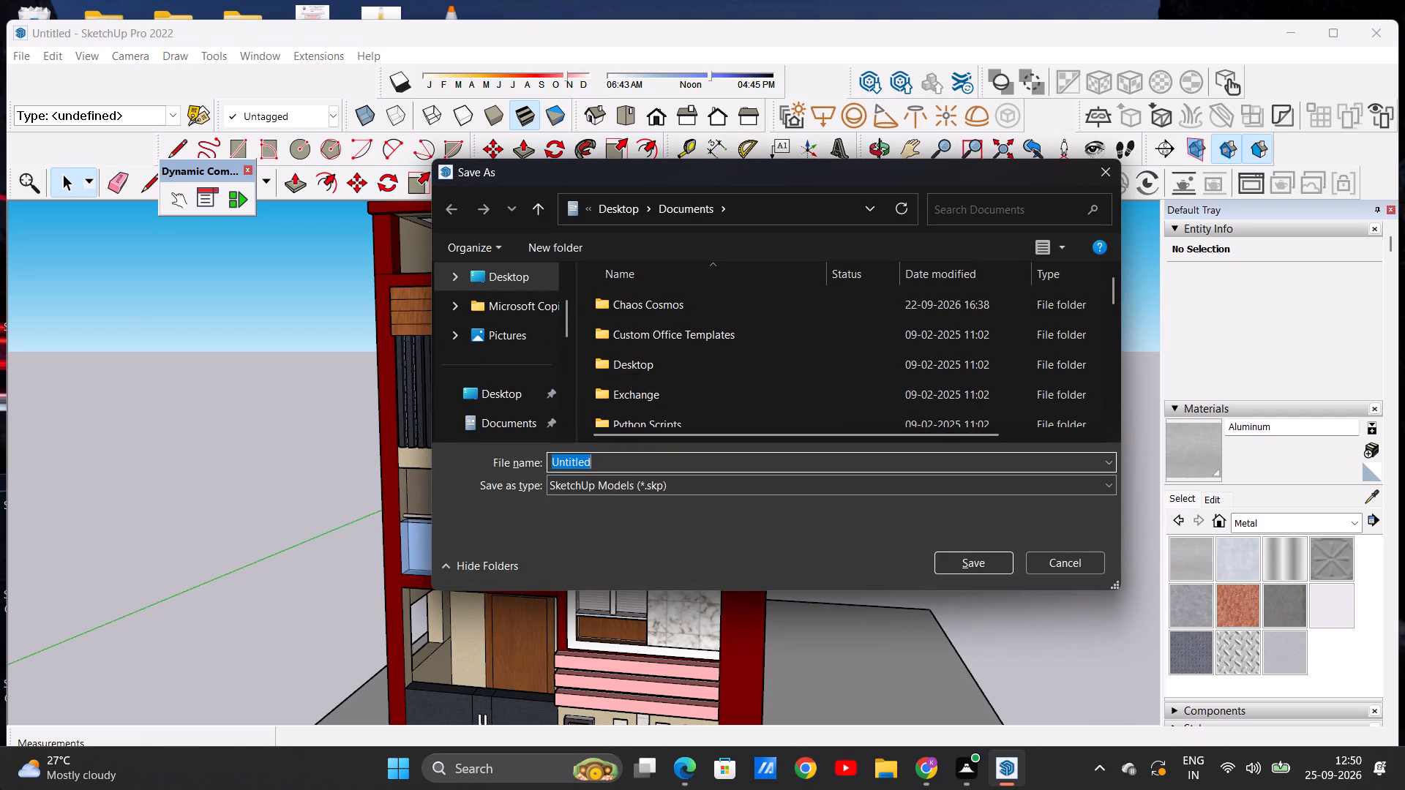
{"action": "key", "text": "BackSpace"}
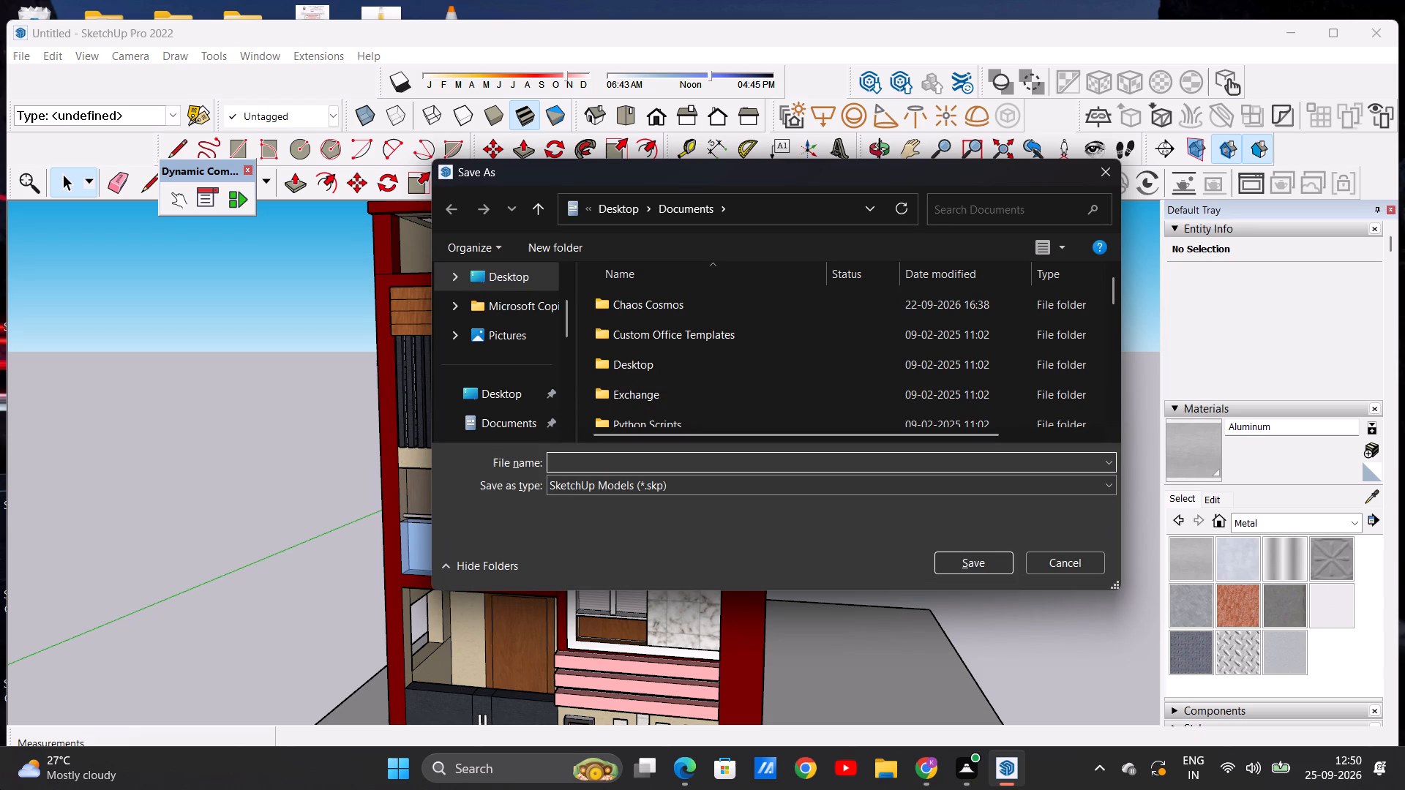
{"action": "type", "text": "SA"}
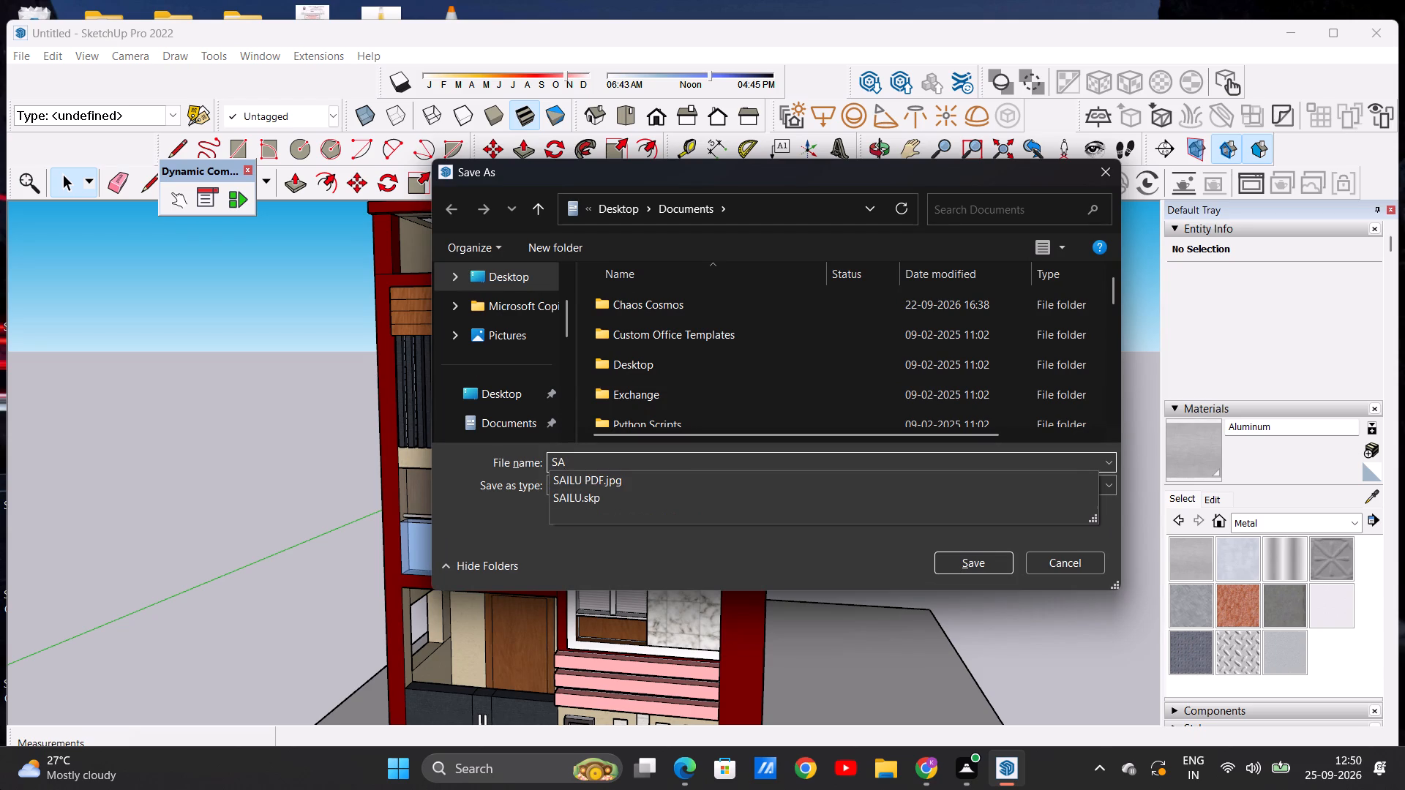
{"action": "key", "text": "BackSpace"}
{"action": "key", "text": "BackSpace"}
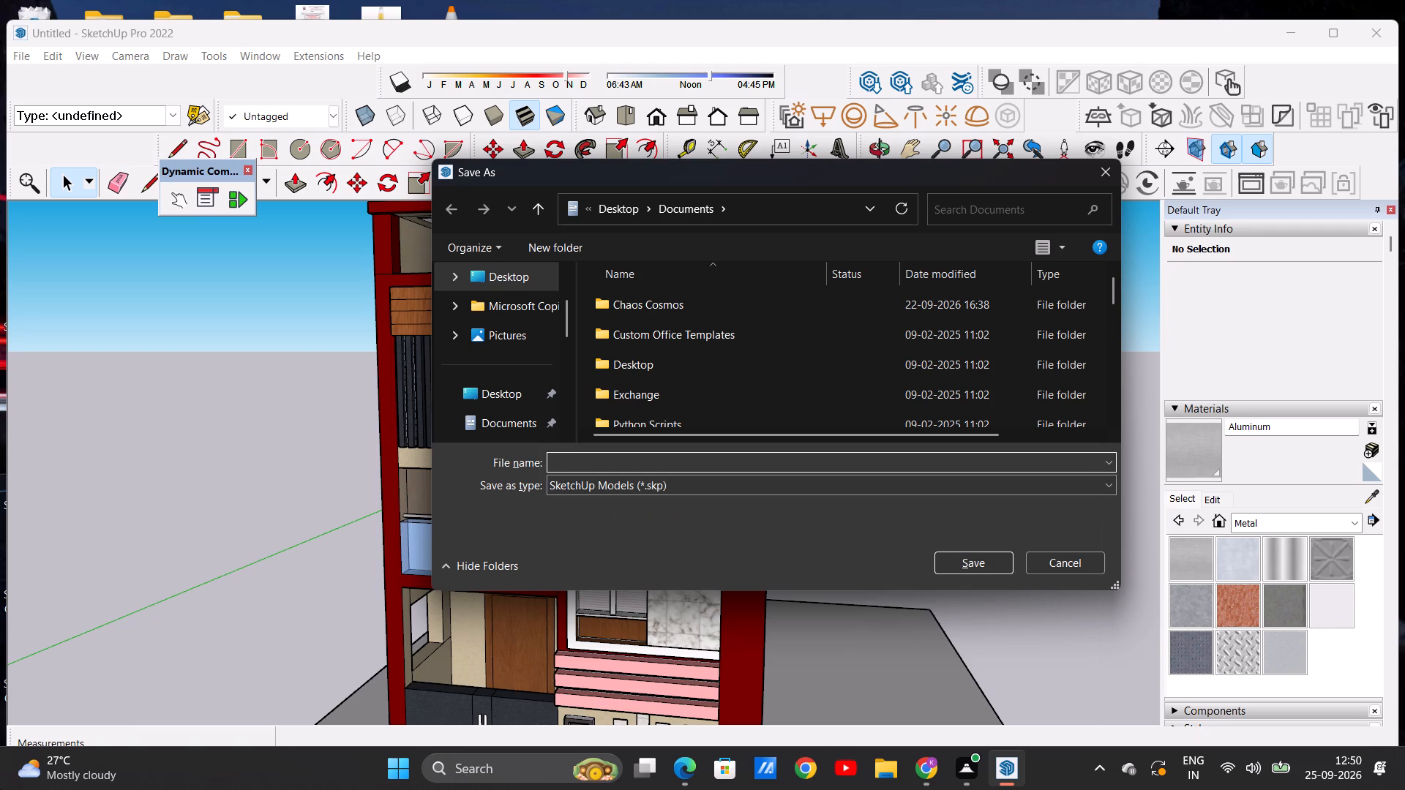
{"action": "type", "text": "CHITU"}
{"action": "key", "text": "BackSpace"}
{"action": "key", "text": "BackSpace"}
{"action": "key", "text": "BackSpace"}
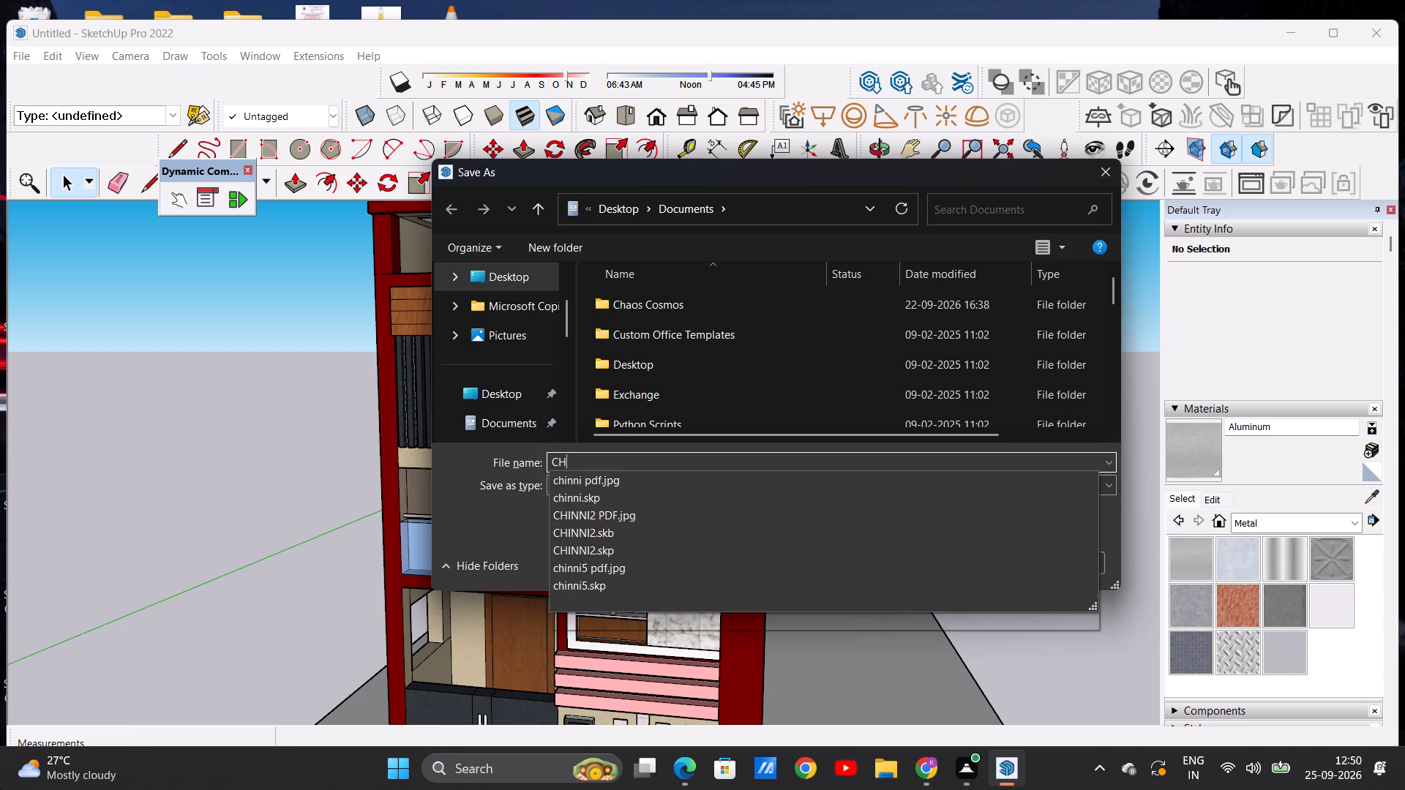
{"action": "type", "text": "INTU"}
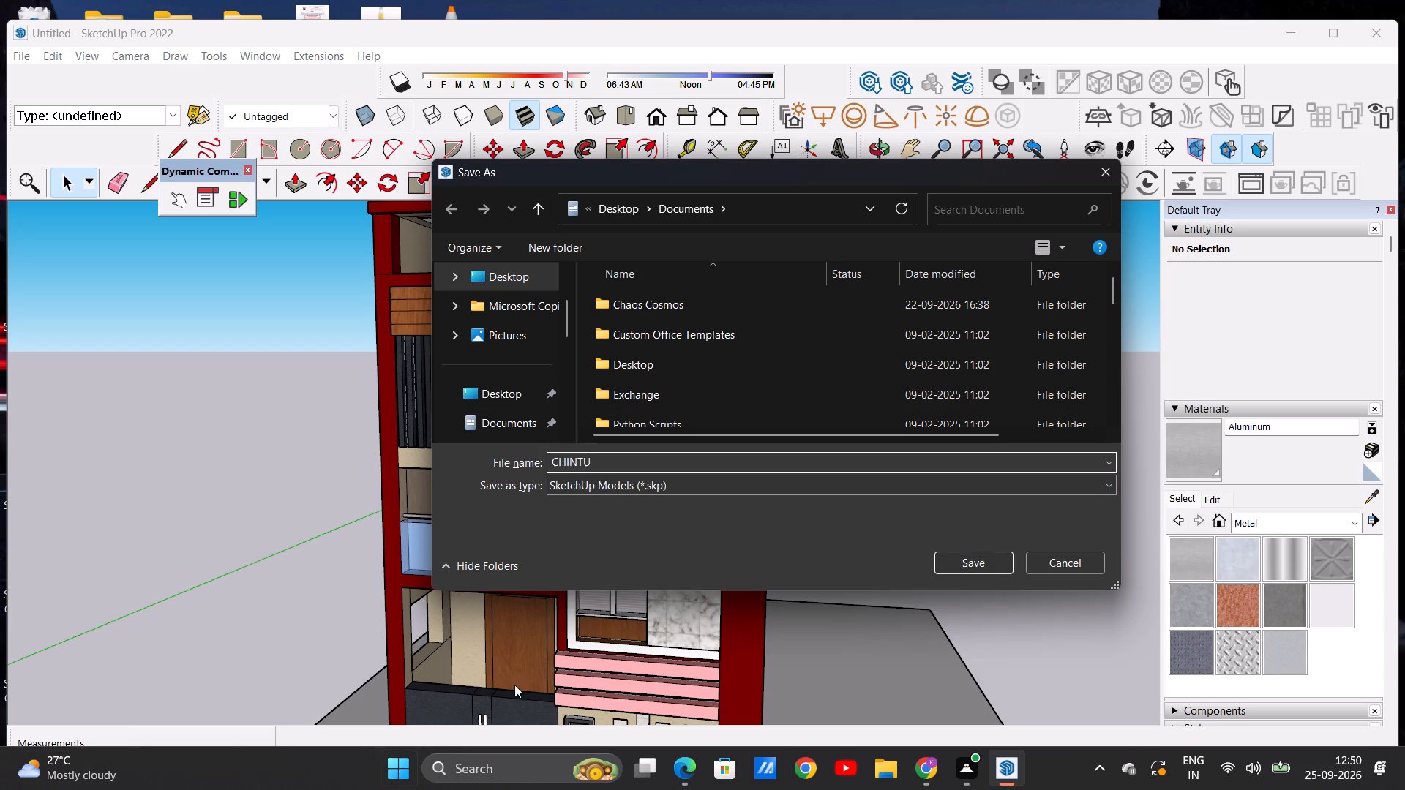
{"action": "left_click", "coordinate": [961, 564]}
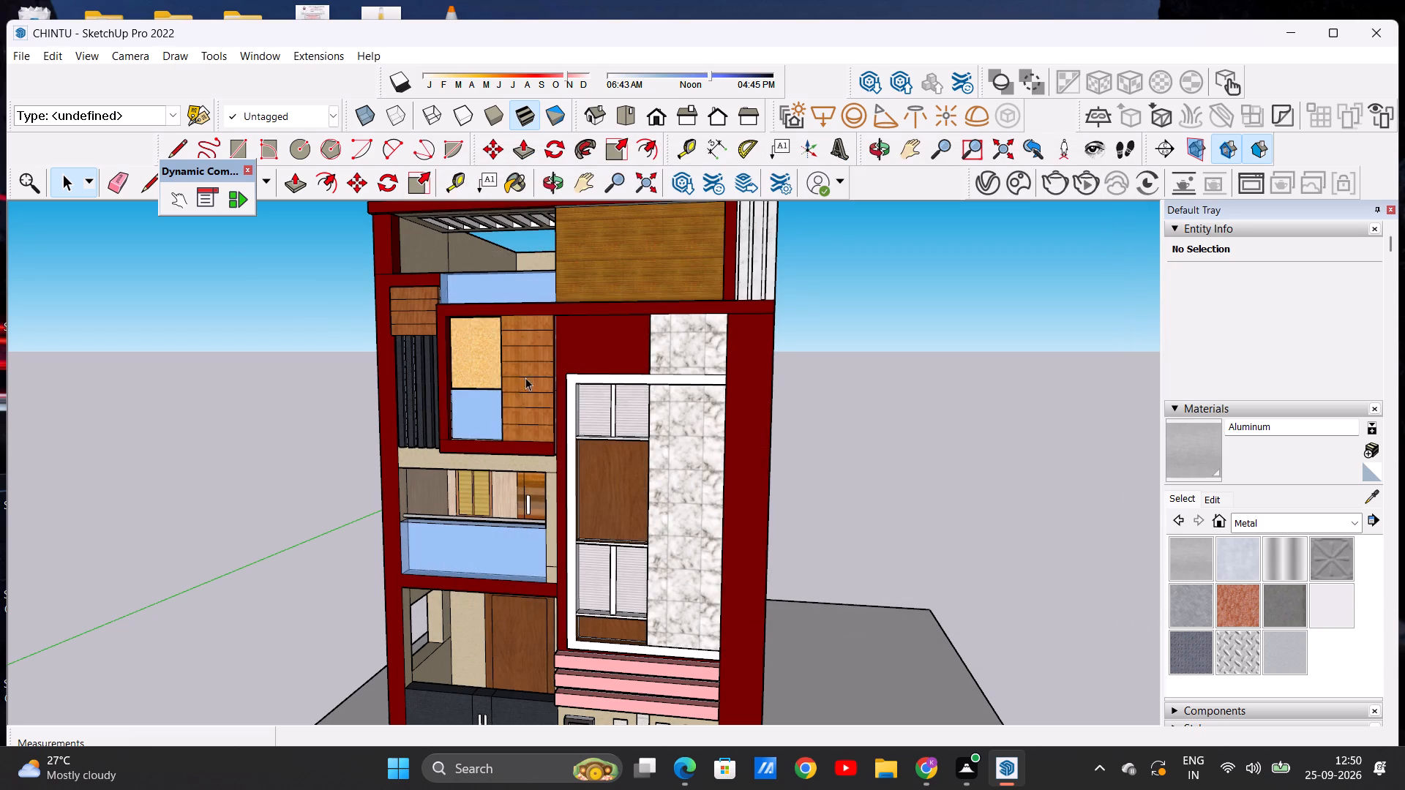
Export the current view as a 2D graphic in JPEG format, named CHINTU PDF, to the Documents folder.
{"action": "left_click", "coordinate": [21, 45]}
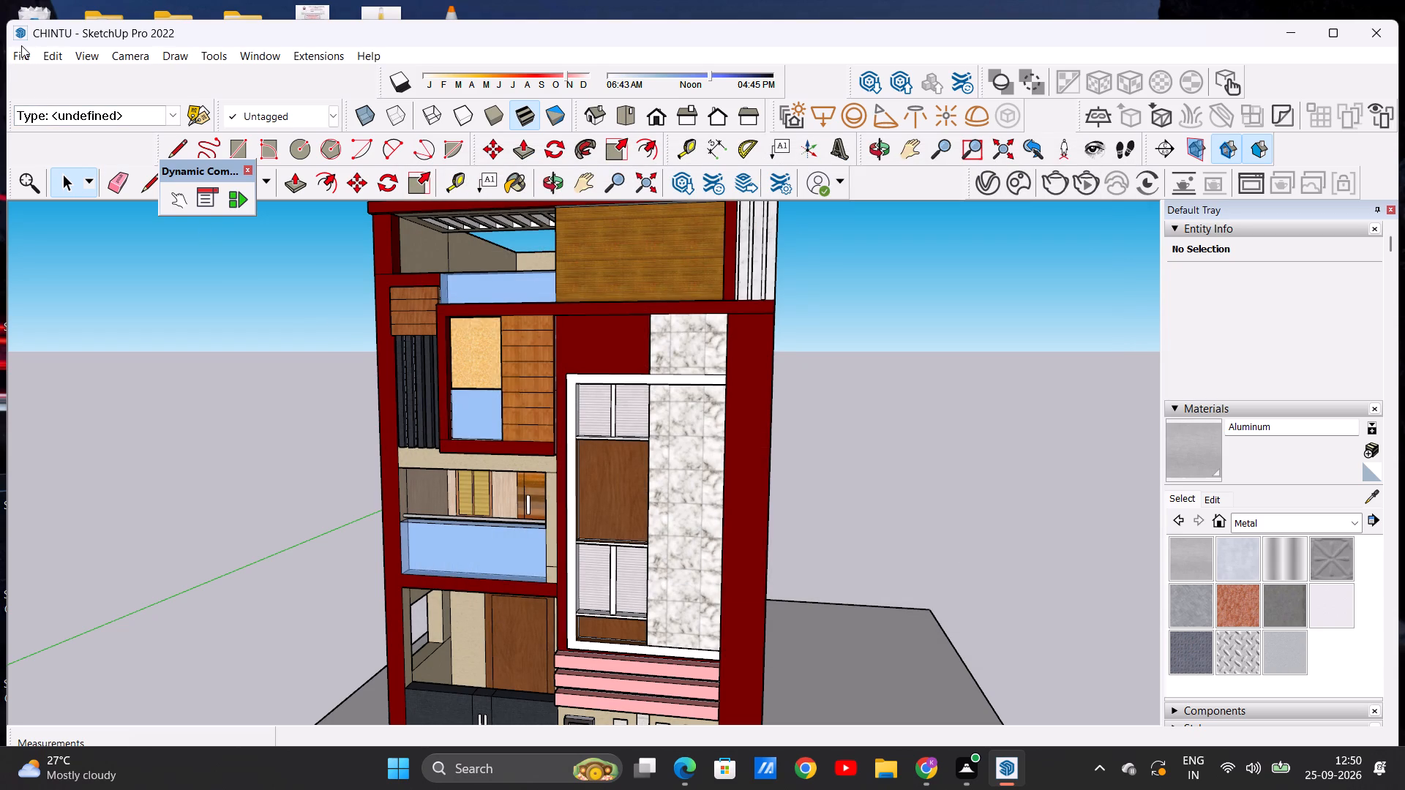
{"action": "left_click", "coordinate": [21, 50]}
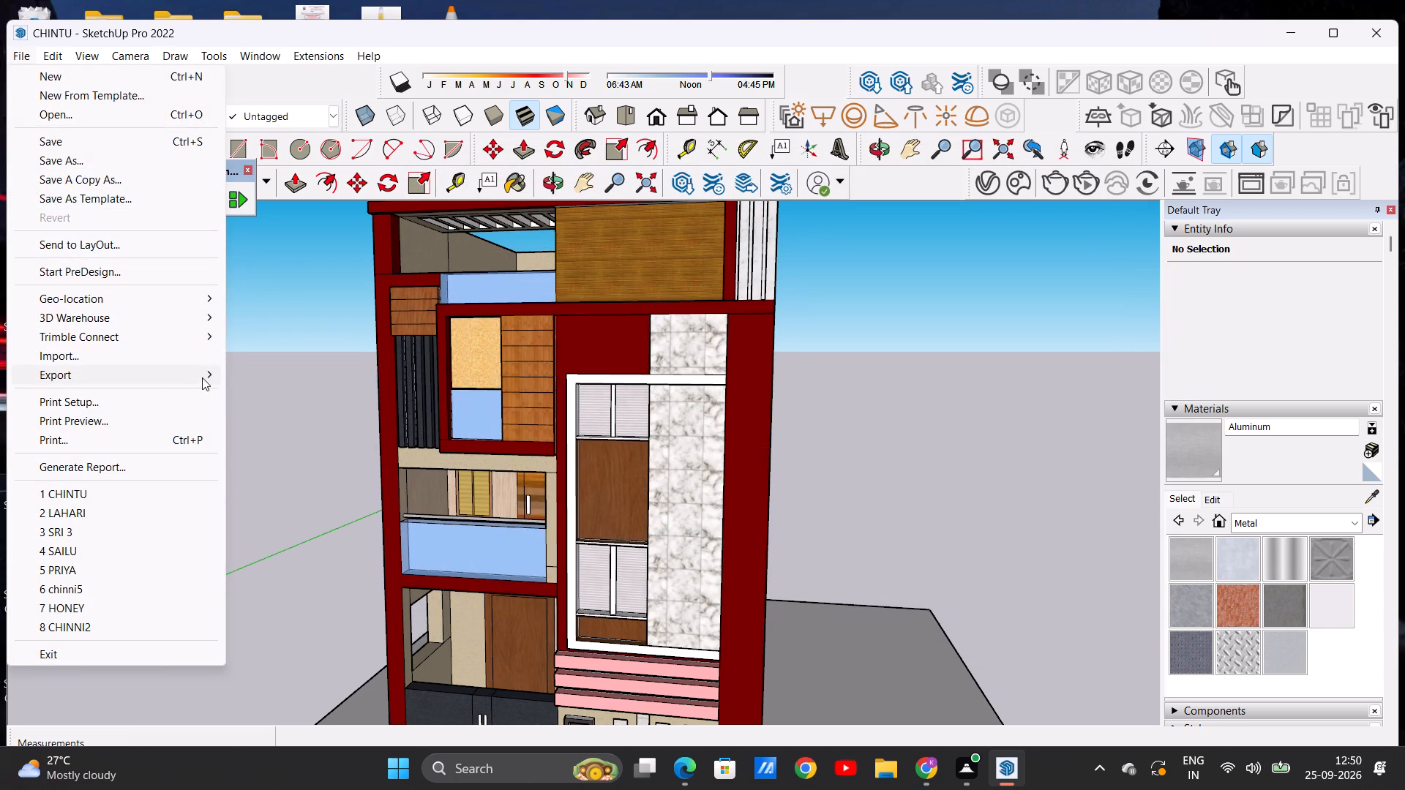
{"action": "left_click", "coordinate": [259, 395]}
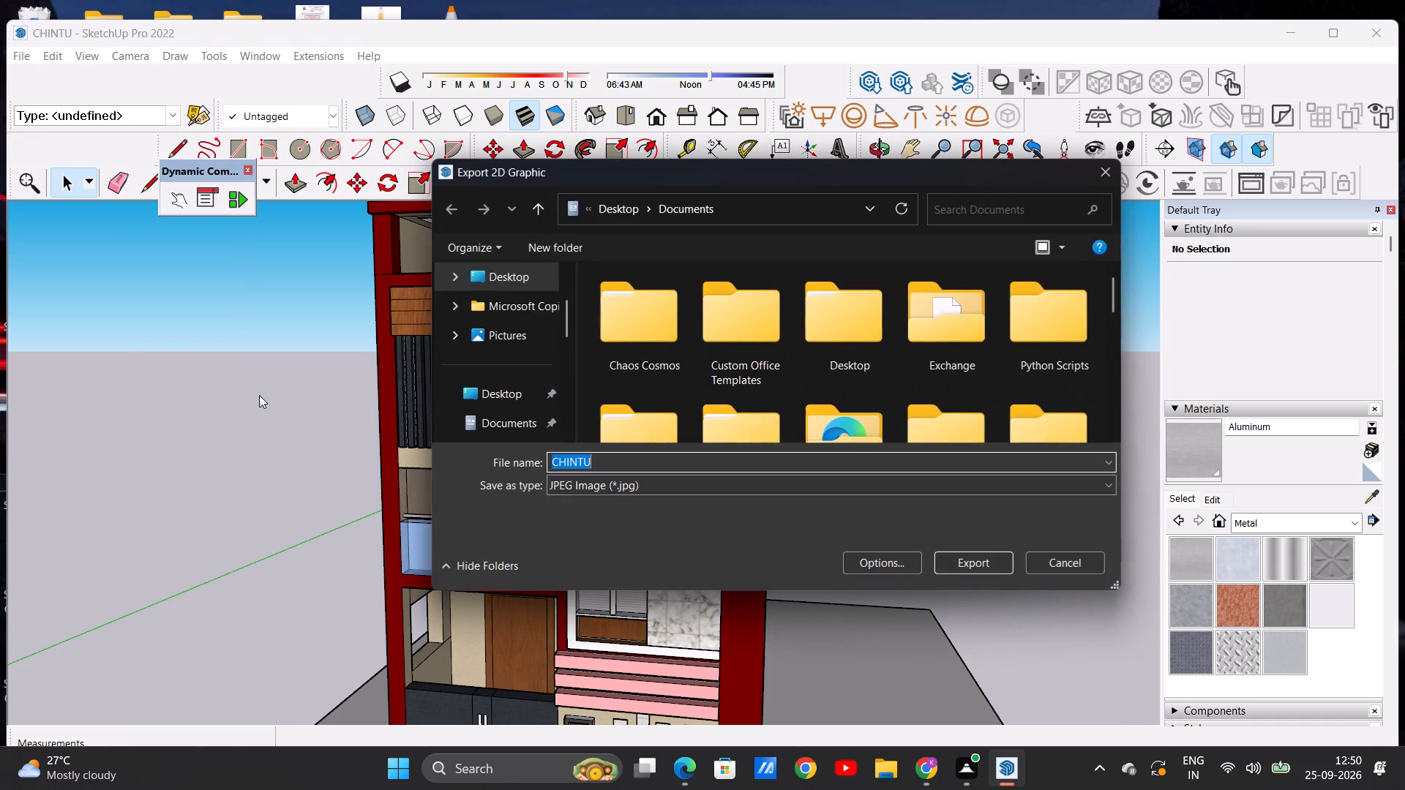
{"action": "left_click", "coordinate": [626, 463]}
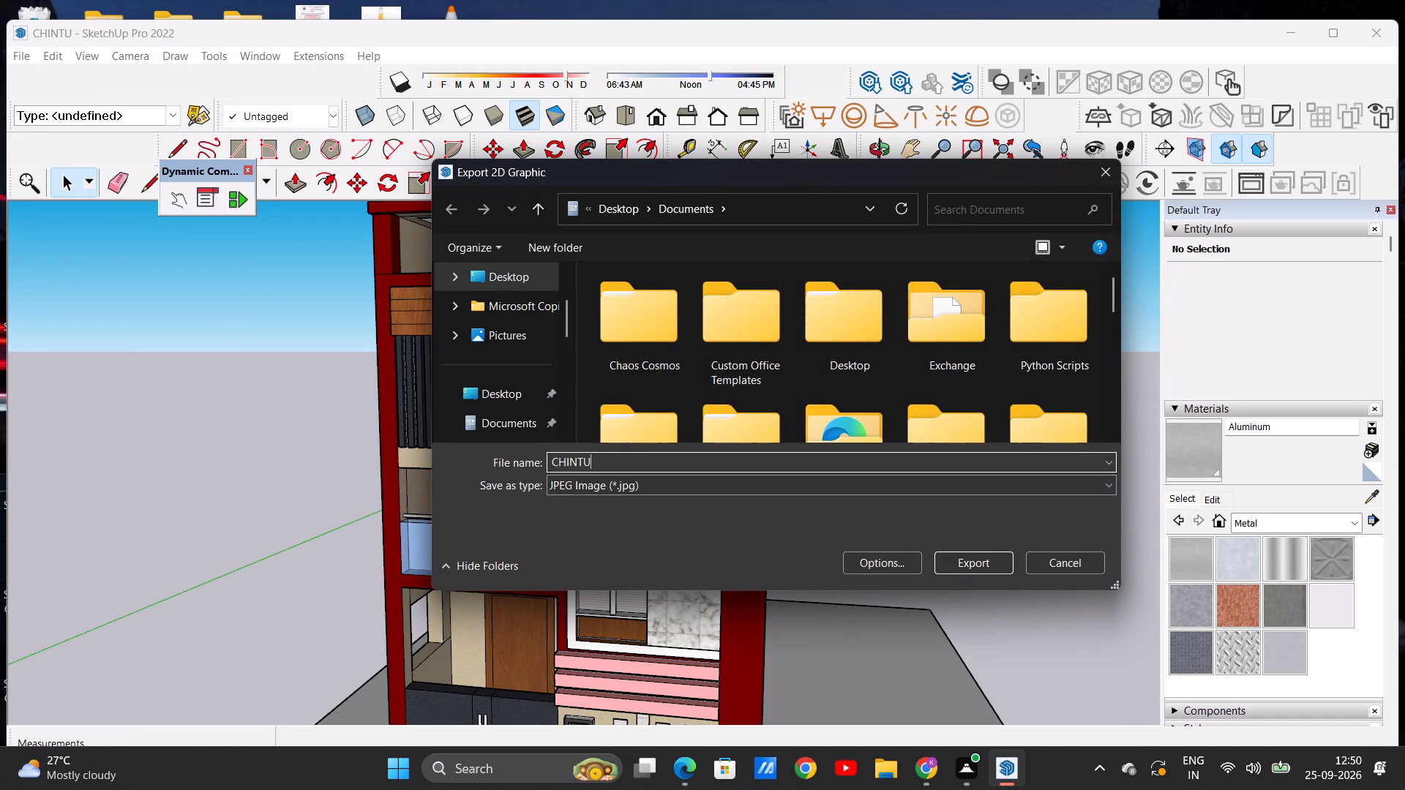
{"action": "key", "text": "space"}
{"action": "type", "text": "PDF"}
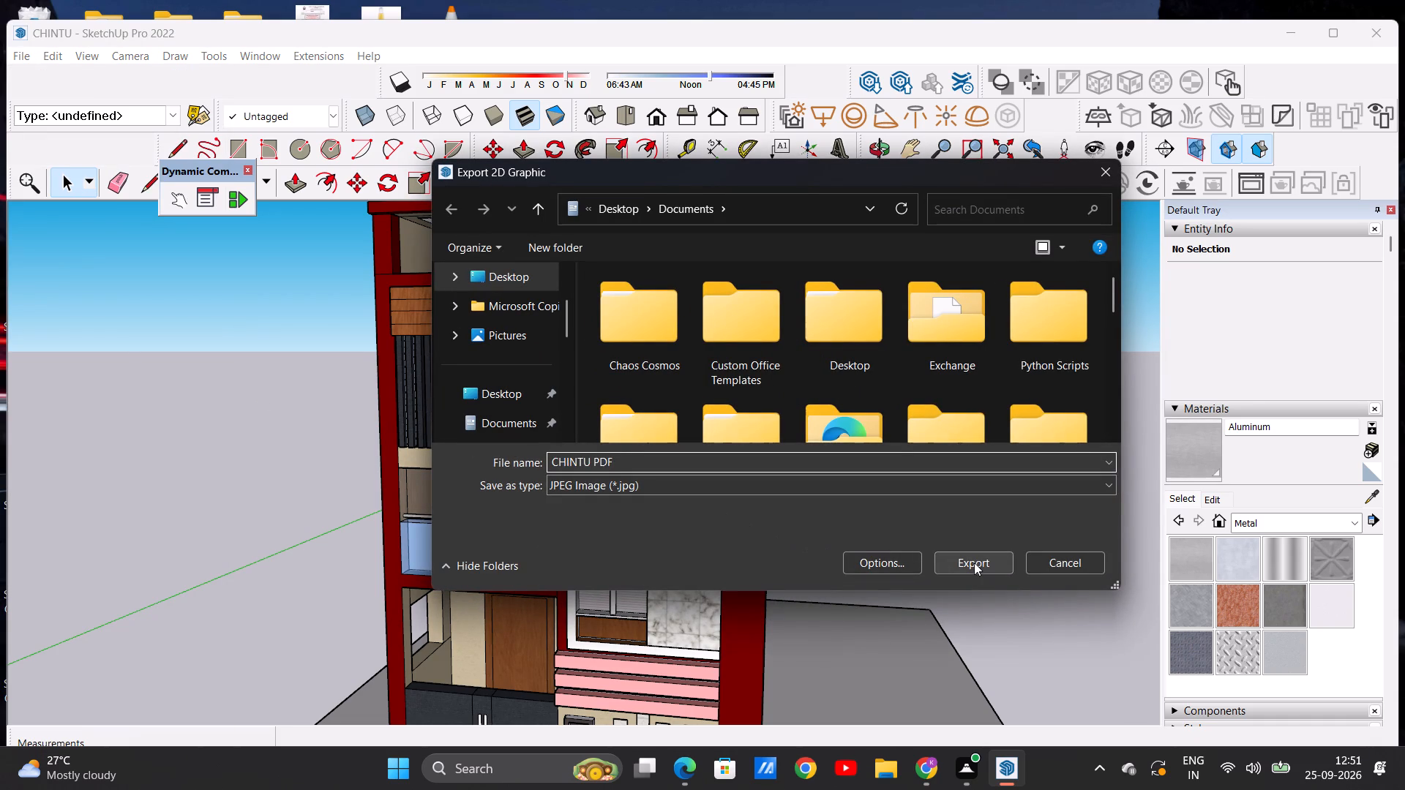
{"action": "left_click", "coordinate": [973, 563]}
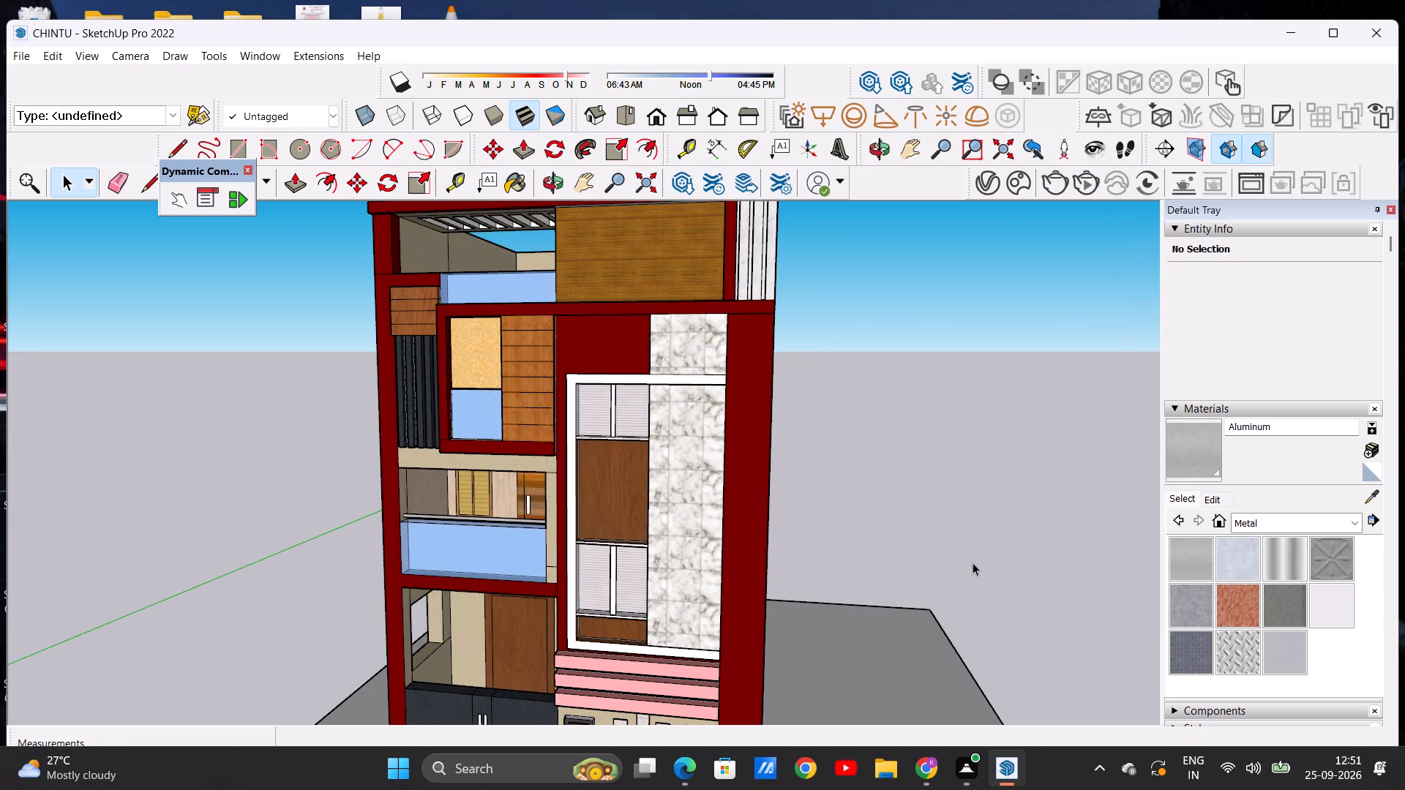